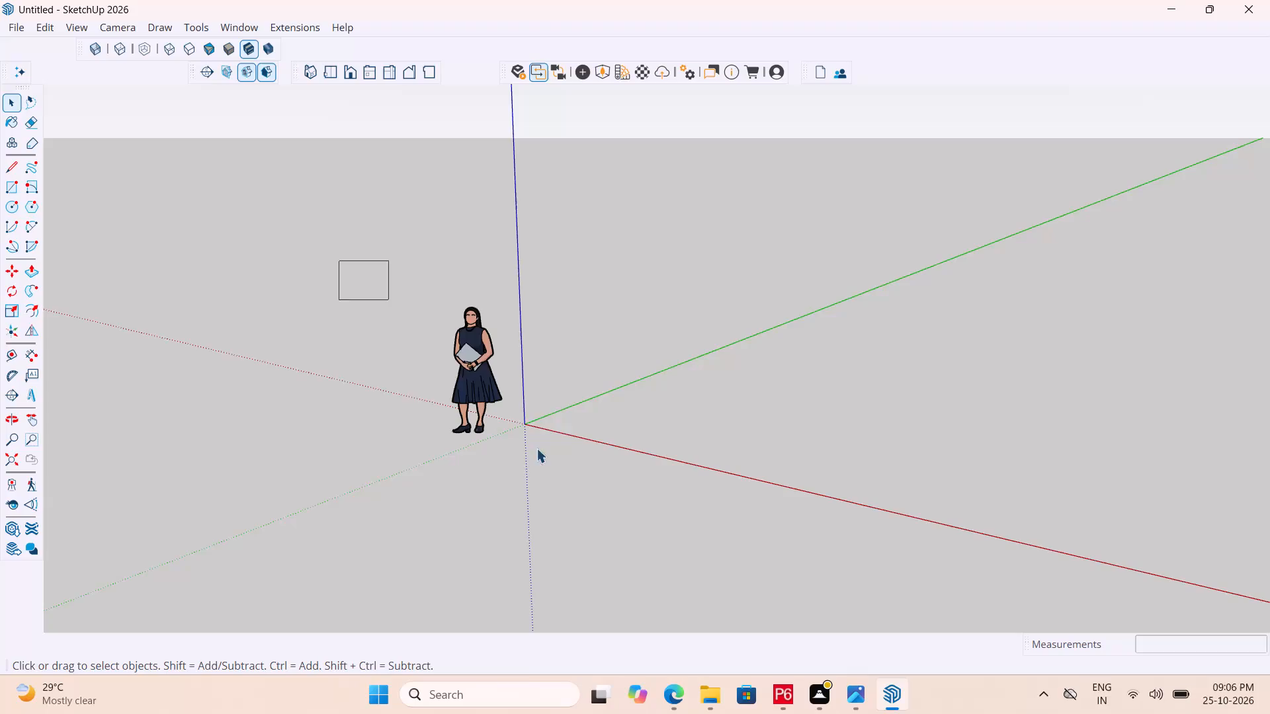
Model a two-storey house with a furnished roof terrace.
Delete the default scale figure standing near the origin.
{"action": "key", "text": "Delete"}
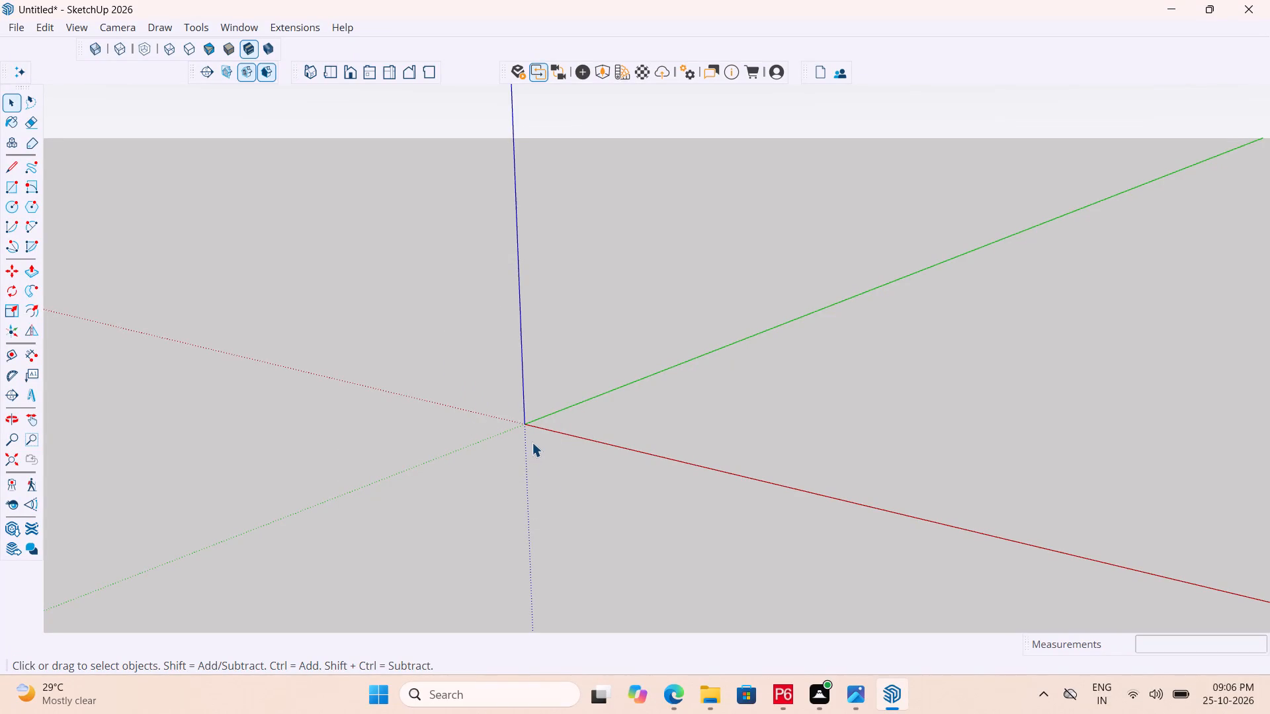
Save the model as SKETCHUP 7 in the cad folder on the Desktop.
{"action": "key", "text": "ctrl+s"}
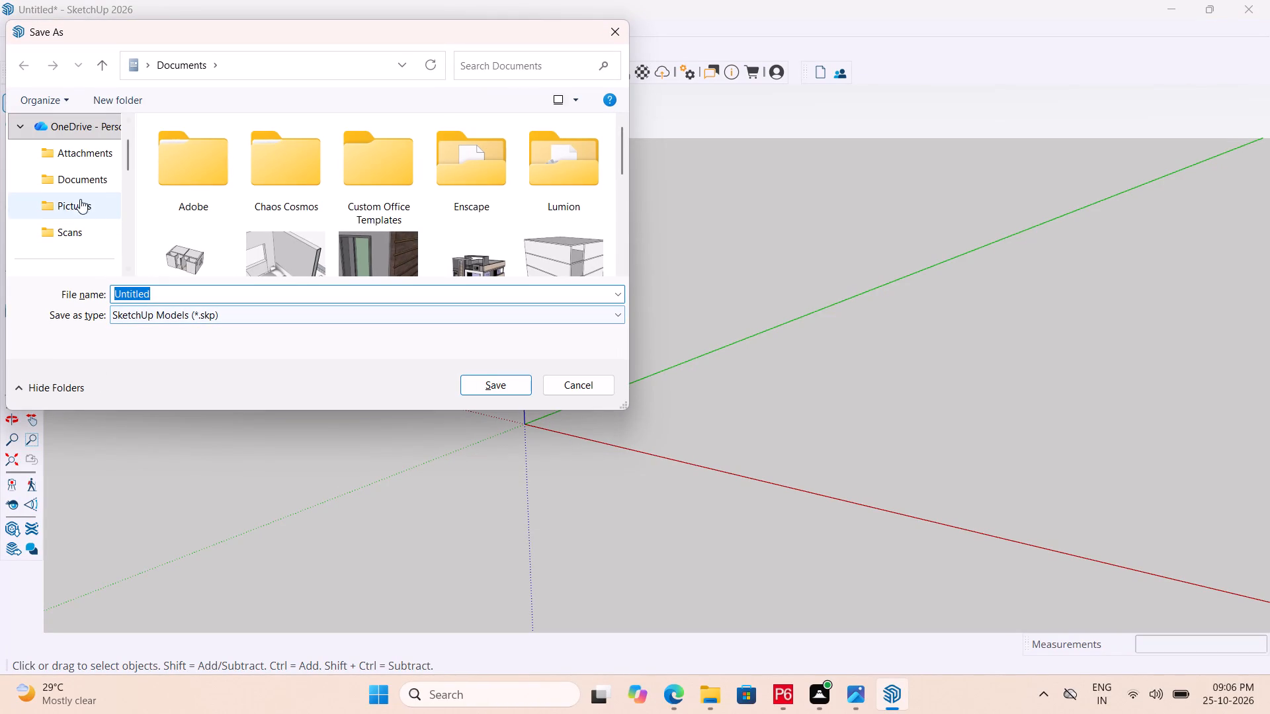
{"action": "scroll", "coordinate": [80, 196], "scroll_direction": "down", "scroll_amount": 4}
{"action": "double_click", "coordinate": [85, 128]}
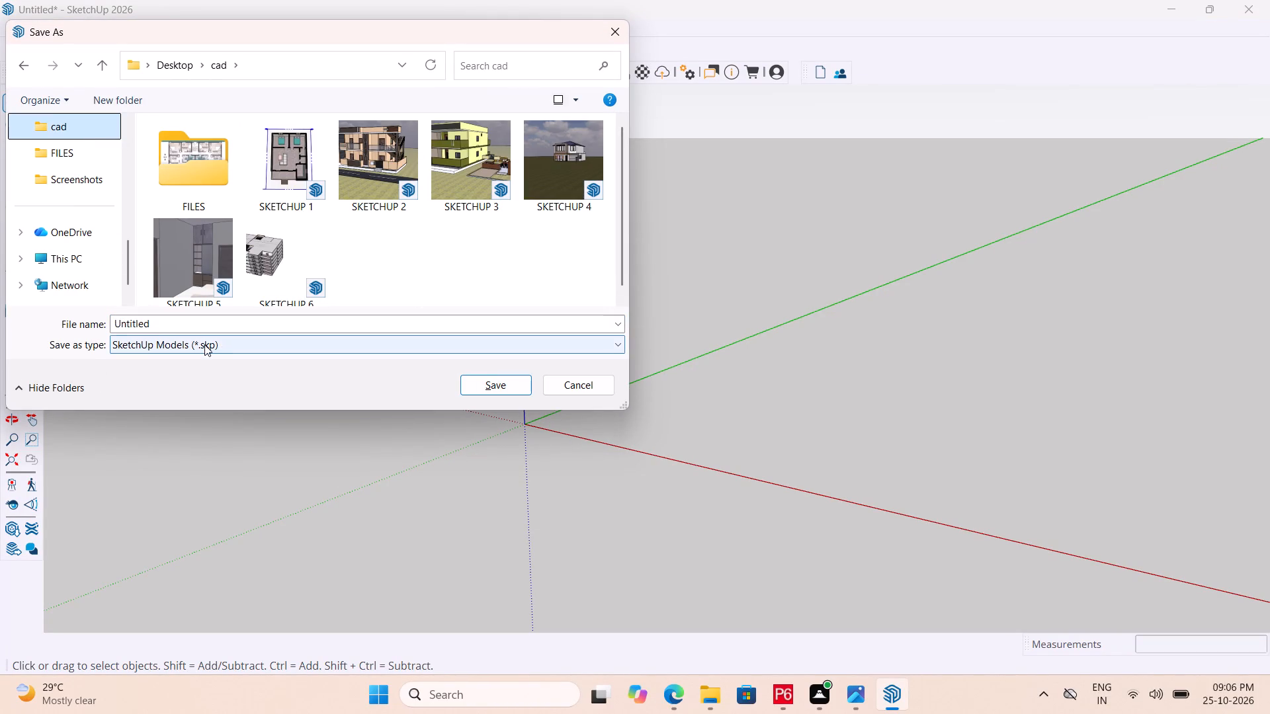
{"action": "left_click", "coordinate": [202, 328]}
{"action": "type", "text": "SKET"}
{"action": "type", "text": "CHUP"}
{"action": "key", "text": "space"}
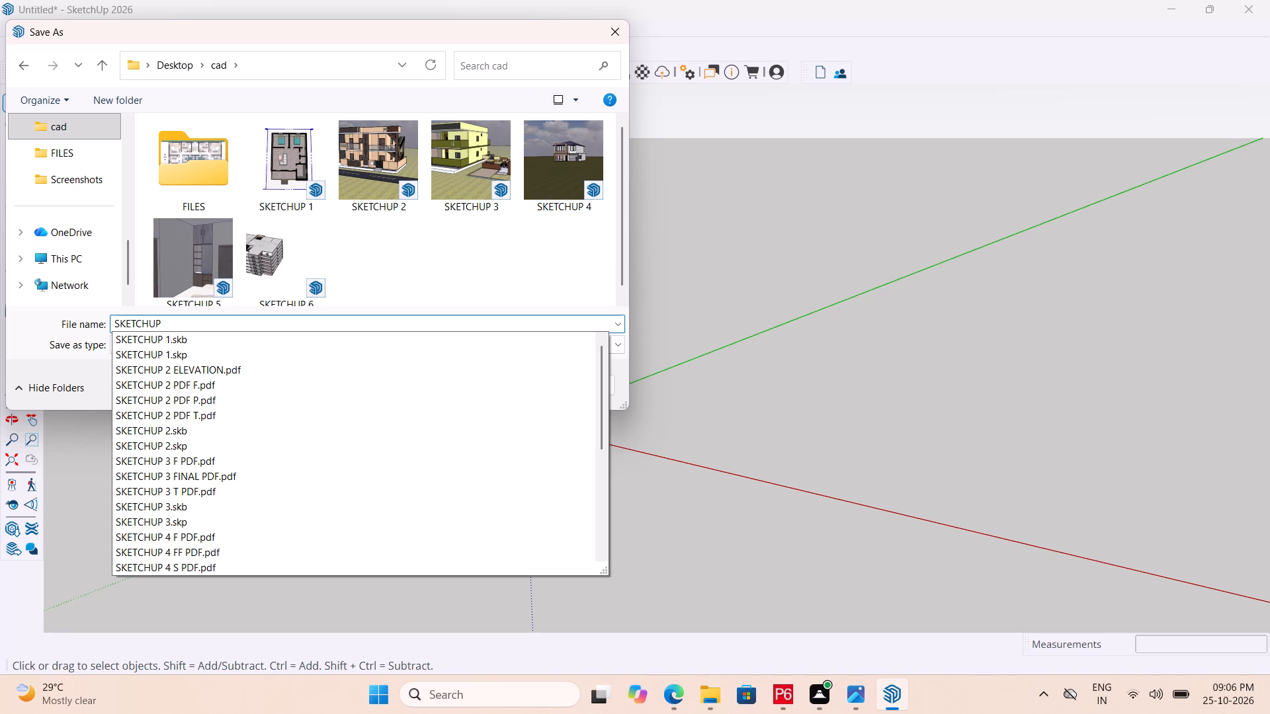
{"action": "key", "text": "7"}
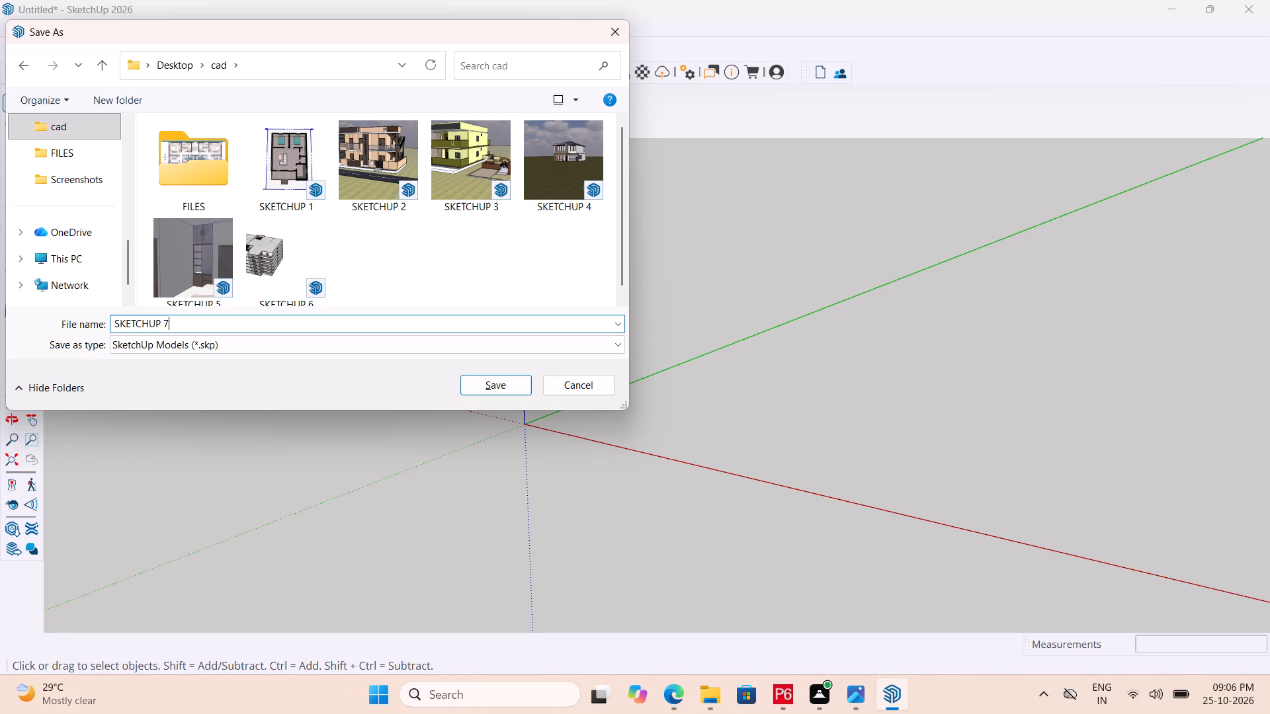
{"action": "left_click", "coordinate": [496, 384]}
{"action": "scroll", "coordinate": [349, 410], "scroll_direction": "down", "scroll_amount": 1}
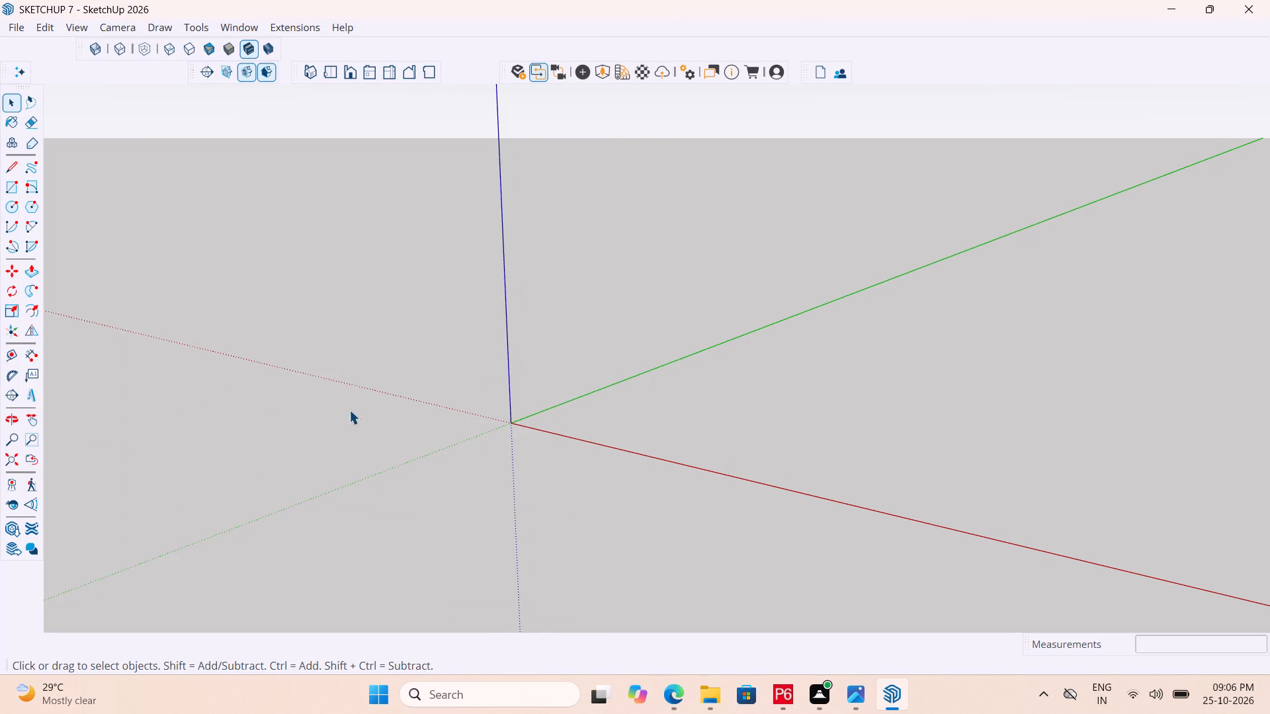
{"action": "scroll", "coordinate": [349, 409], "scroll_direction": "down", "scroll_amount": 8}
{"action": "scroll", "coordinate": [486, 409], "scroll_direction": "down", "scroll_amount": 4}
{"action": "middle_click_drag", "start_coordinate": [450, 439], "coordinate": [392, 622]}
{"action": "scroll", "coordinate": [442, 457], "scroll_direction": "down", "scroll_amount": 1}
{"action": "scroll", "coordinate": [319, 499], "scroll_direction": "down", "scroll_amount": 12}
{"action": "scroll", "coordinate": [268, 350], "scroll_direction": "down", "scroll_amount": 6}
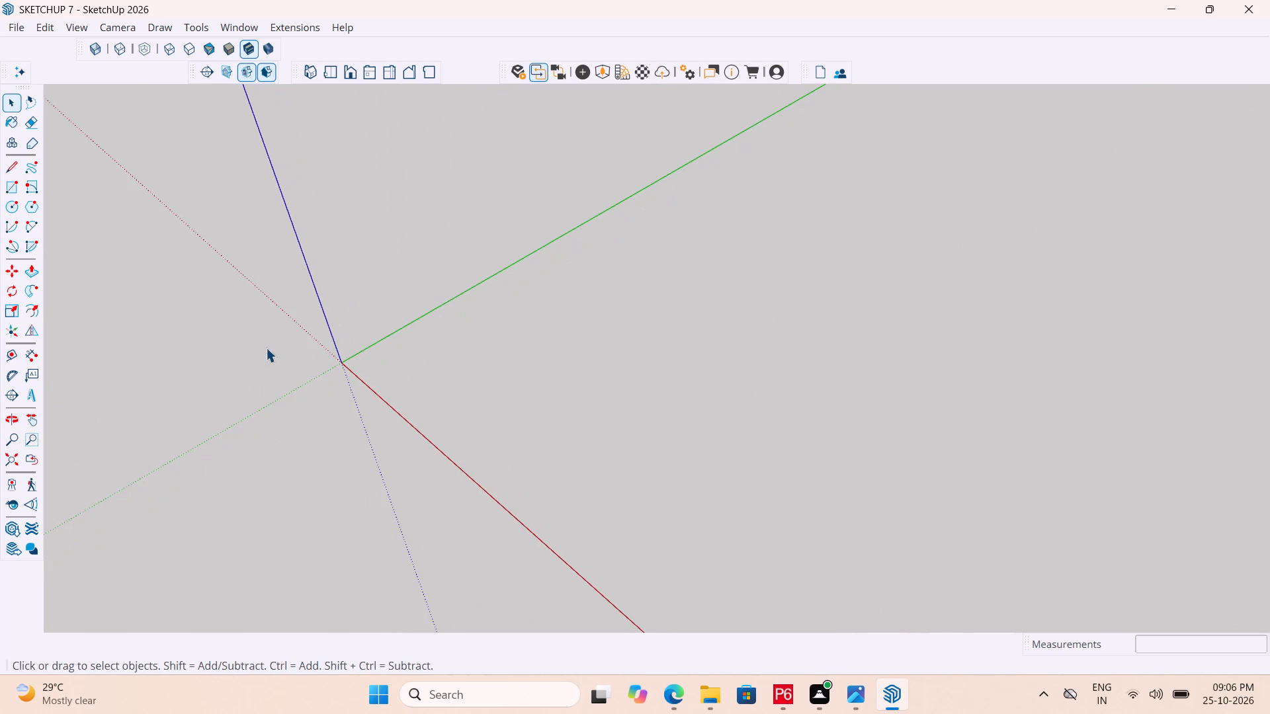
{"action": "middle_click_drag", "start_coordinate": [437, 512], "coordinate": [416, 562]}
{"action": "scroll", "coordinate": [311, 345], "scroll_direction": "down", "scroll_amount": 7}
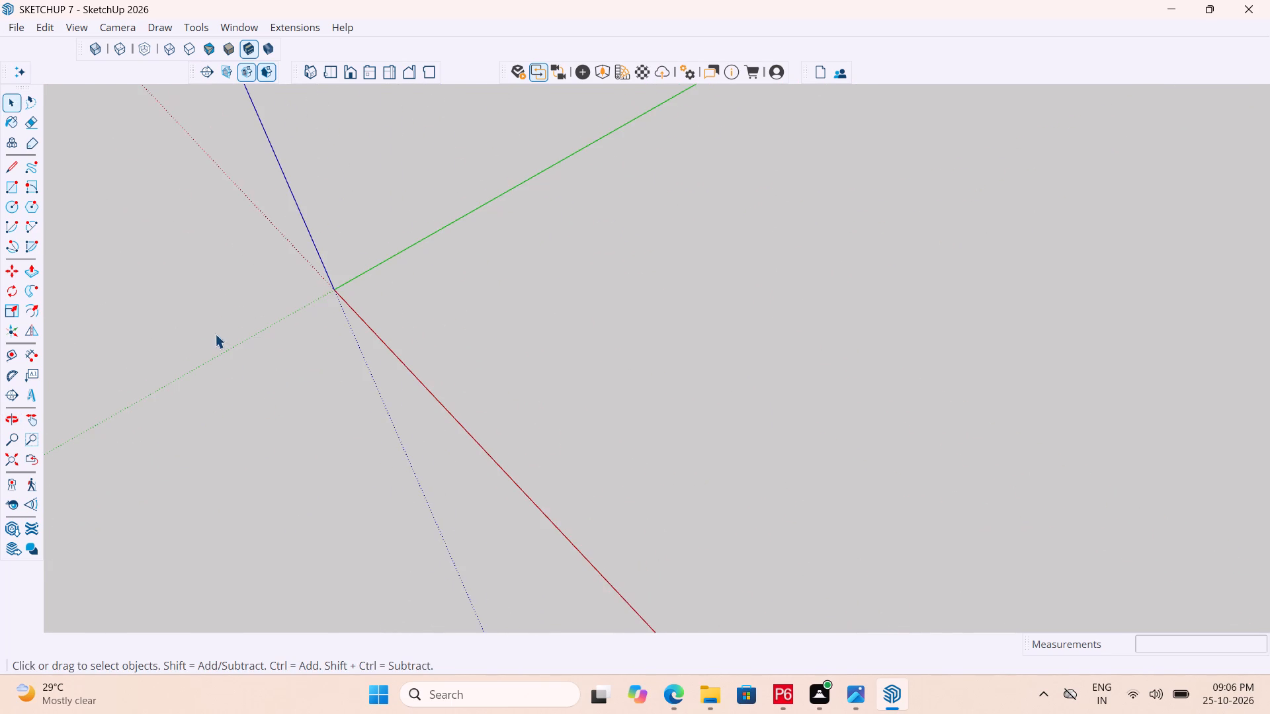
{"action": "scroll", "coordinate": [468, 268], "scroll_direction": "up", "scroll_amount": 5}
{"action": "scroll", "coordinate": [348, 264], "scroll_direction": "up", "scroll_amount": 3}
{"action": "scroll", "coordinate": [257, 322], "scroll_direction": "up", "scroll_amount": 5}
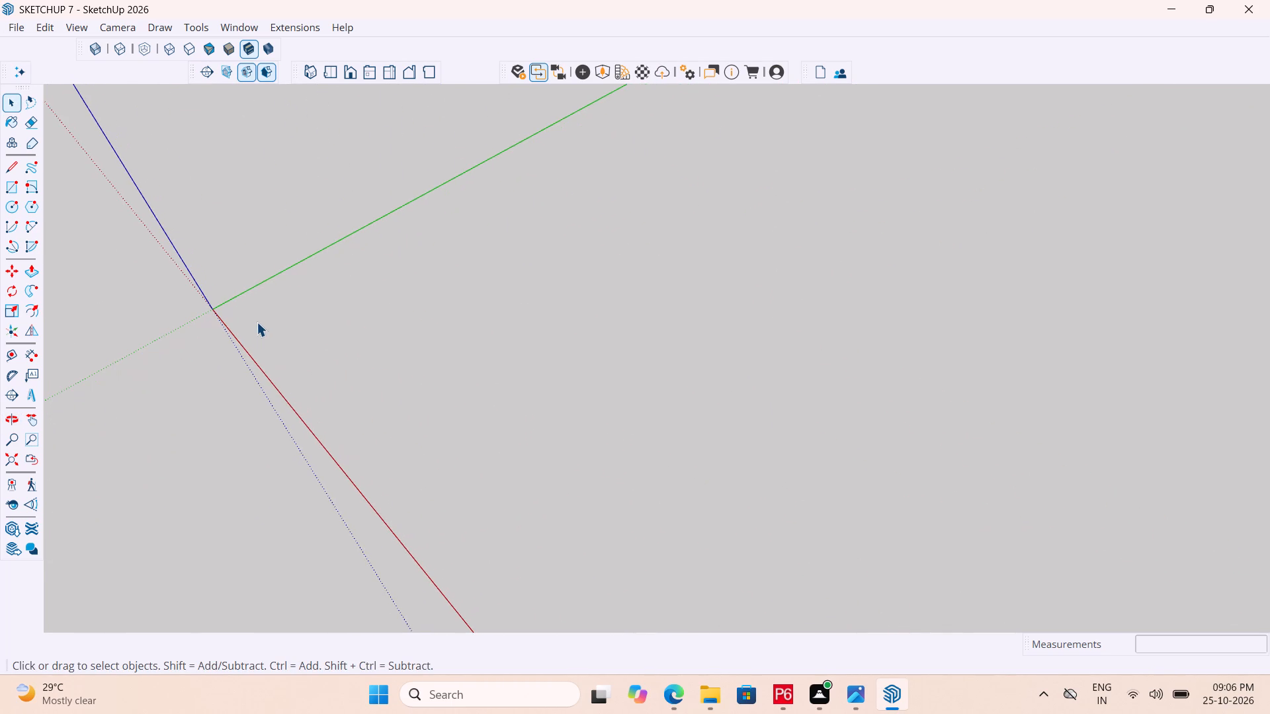
Open the SKETCHUP 7.jpeg floor plan in Photos and arrange it beside a wider SketchUp window.
{"action": "left_click", "coordinate": [847, 692]}
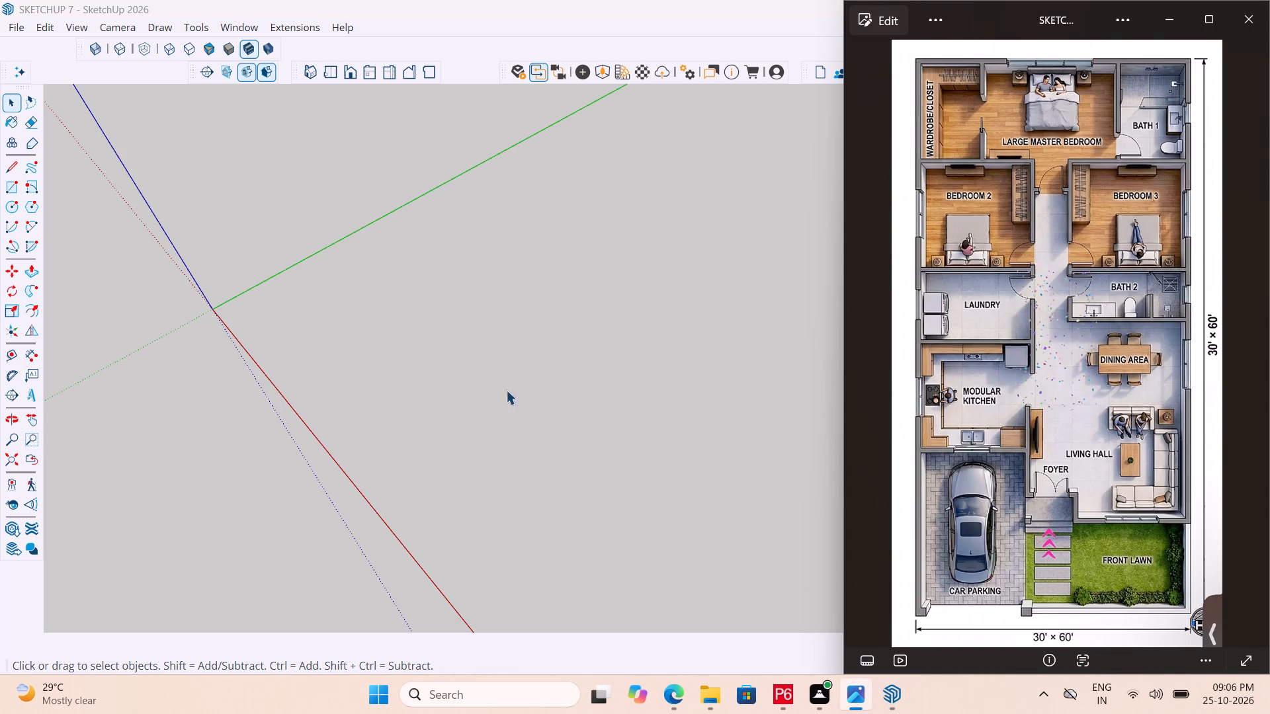
{"action": "left_click", "coordinate": [733, 5]}
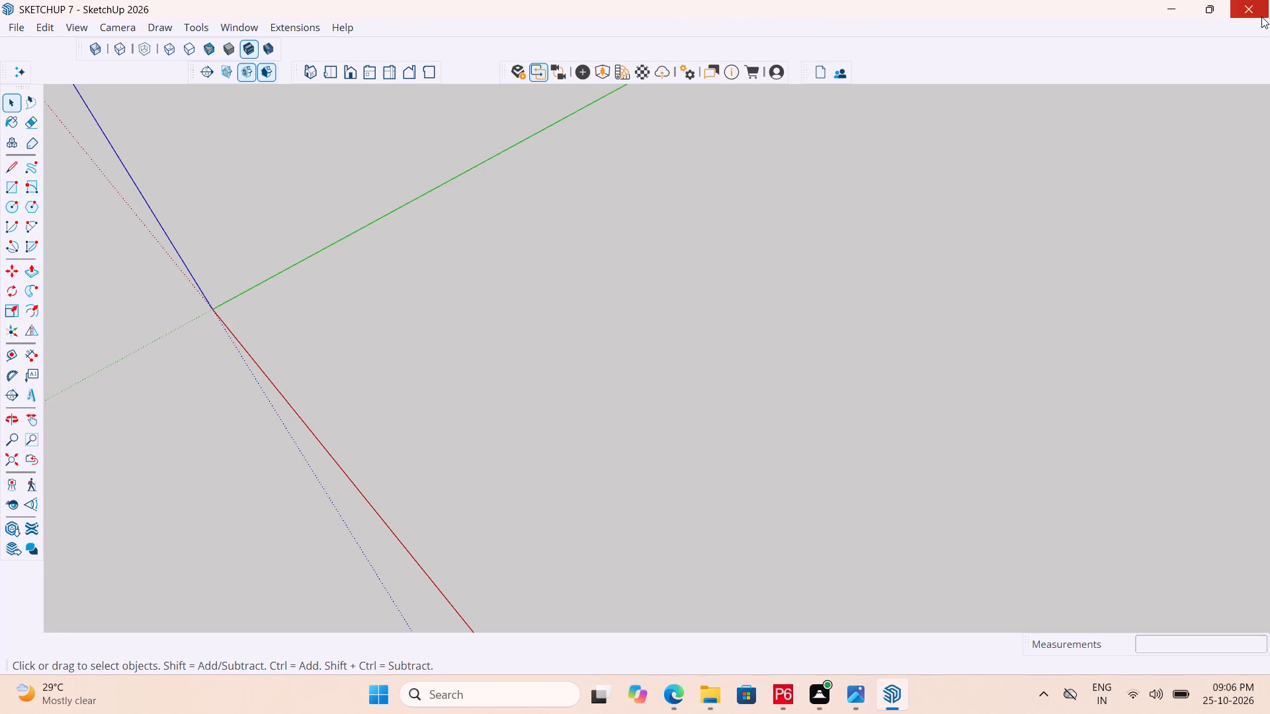
{"action": "left_click", "coordinate": [1107, 59]}
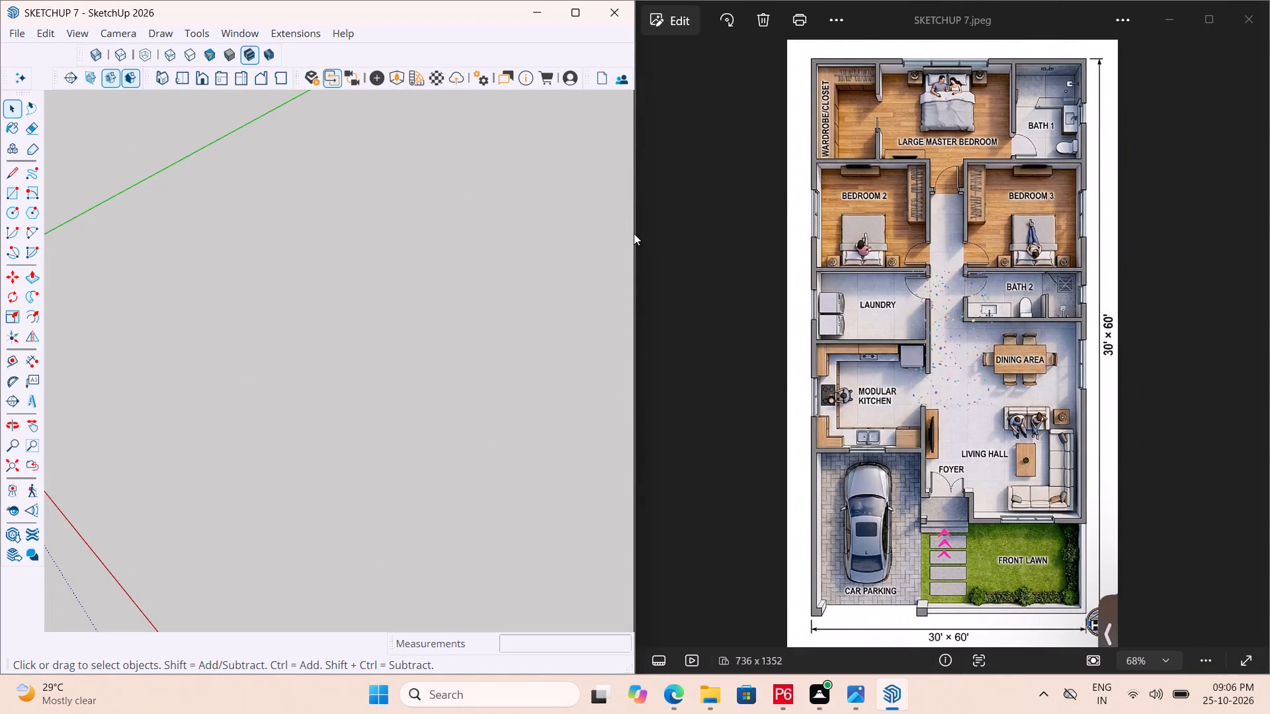
{"action": "left_click_drag", "start_coordinate": [636, 237], "coordinate": [1238, 259]}
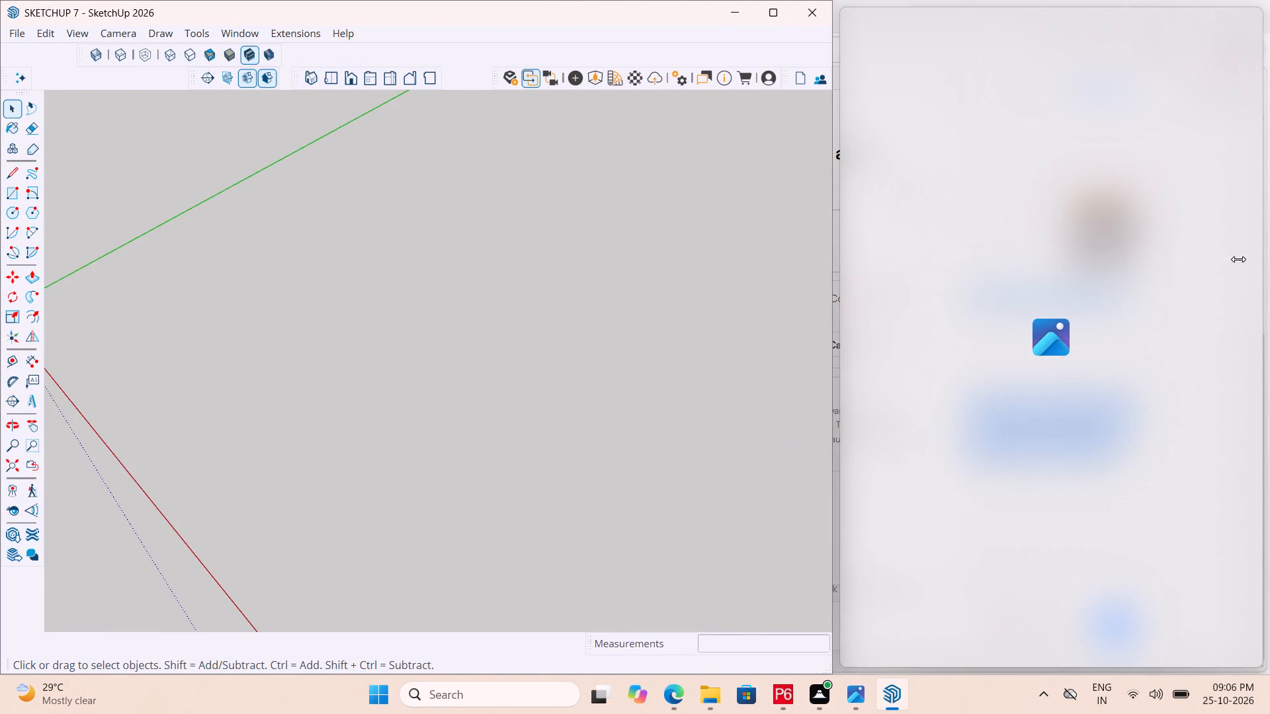
{"action": "left_click_drag", "start_coordinate": [1238, 259], "coordinate": [1227, 259]}
{"action": "left_click", "coordinate": [688, 260]}
{"action": "left_click_drag", "start_coordinate": [362, 334], "coordinate": [391, 321]}
{"action": "left_click", "coordinate": [472, 315]}
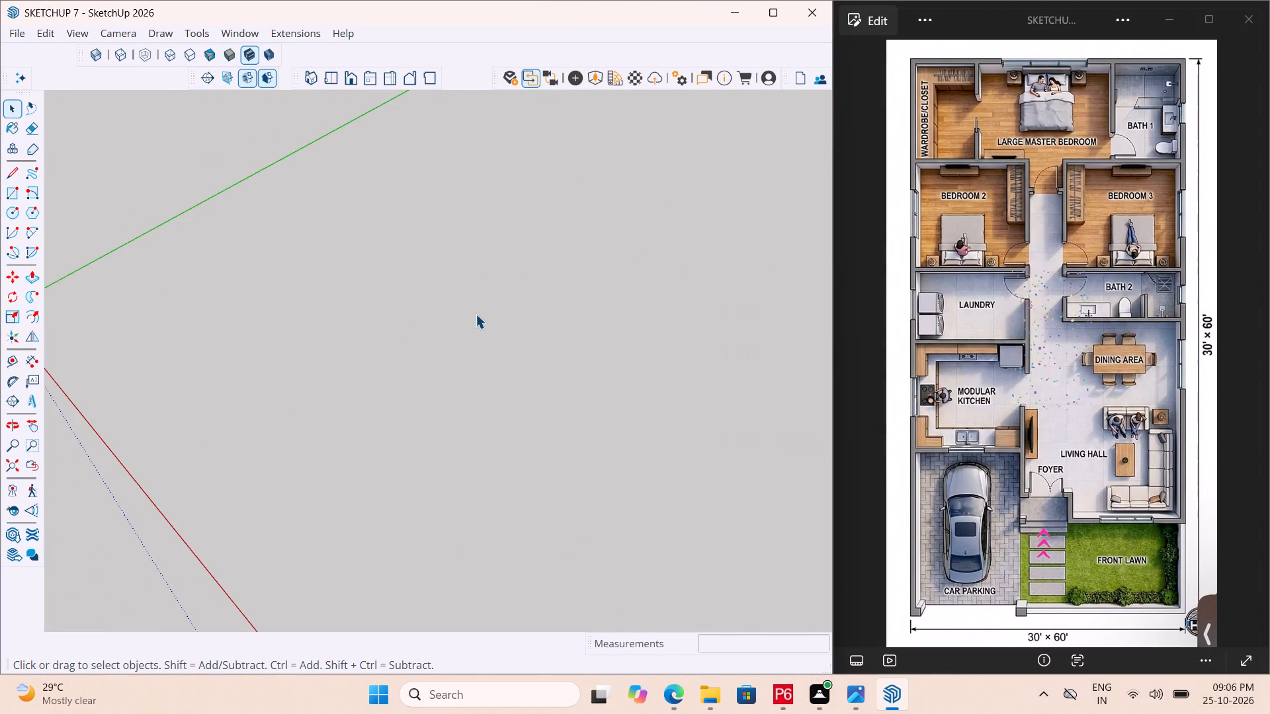
Save the SKETCHUP 7 model.
{"action": "key", "text": "ctrl+s"}
{"action": "key", "text": "ctrl+s"}
{"action": "key", "text": "ctrl+s"}
{"action": "key", "text": "ctrl+s"}
Close the open P6 application window.
{"action": "middle_click_drag", "start_coordinate": [383, 271], "coordinate": [542, 315]}
{"action": "scroll", "coordinate": [585, 315], "scroll_direction": "down", "scroll_amount": 3}
{"action": "middle_click_drag", "start_coordinate": [524, 316], "coordinate": [391, 257]}
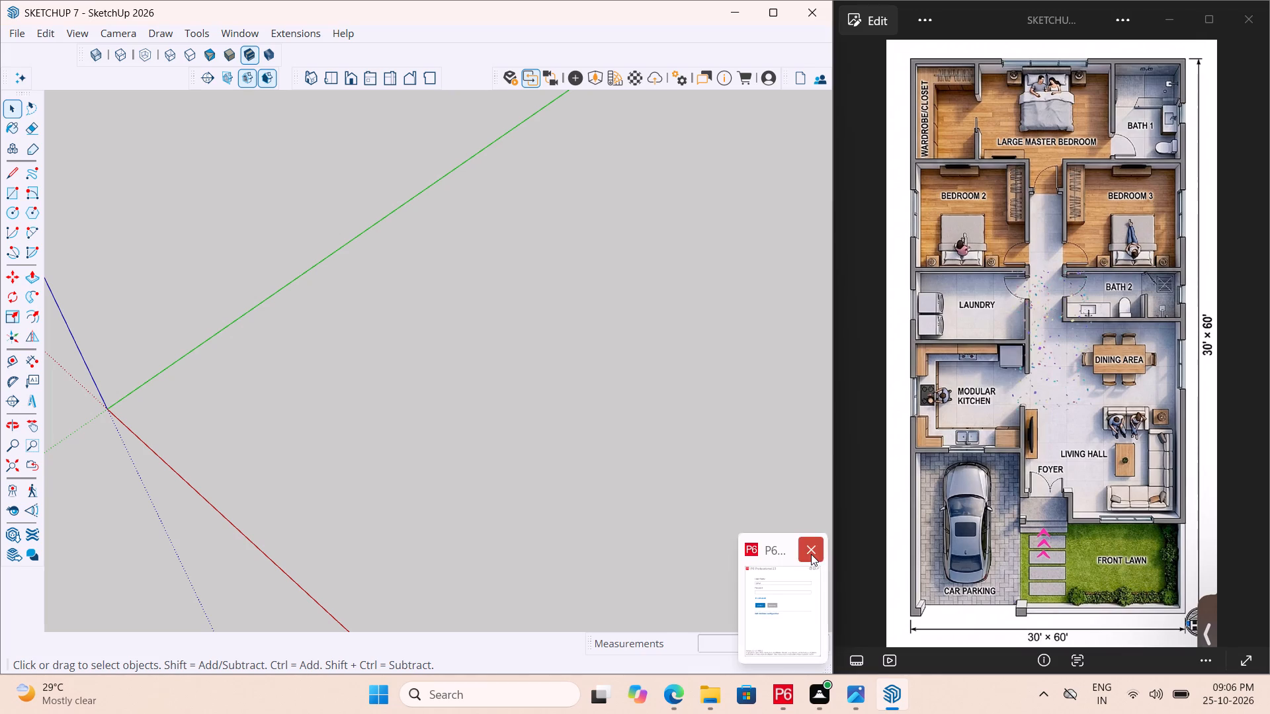
{"action": "left_click", "coordinate": [811, 554]}
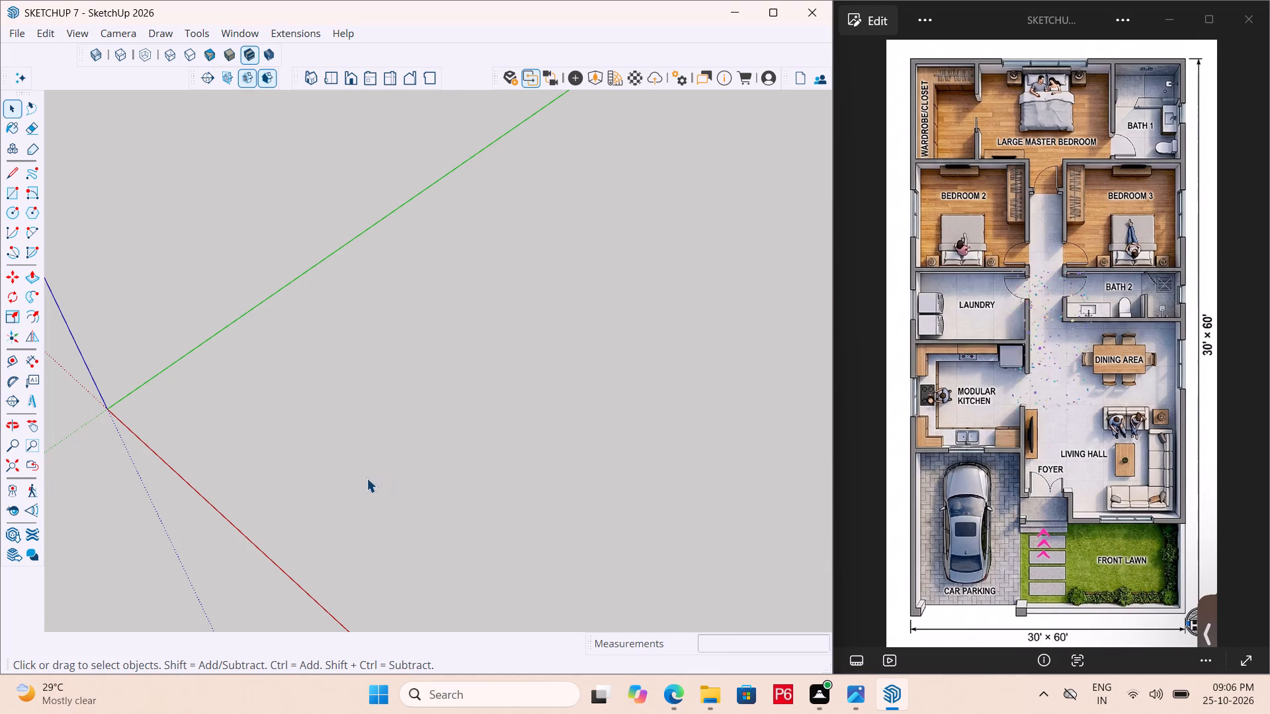
Draw a 60' line parallel to the green axis, starting close to the origin, as the plot's first long side.
{"action": "scroll", "coordinate": [5, 447], "scroll_direction": "up", "scroll_amount": 4}
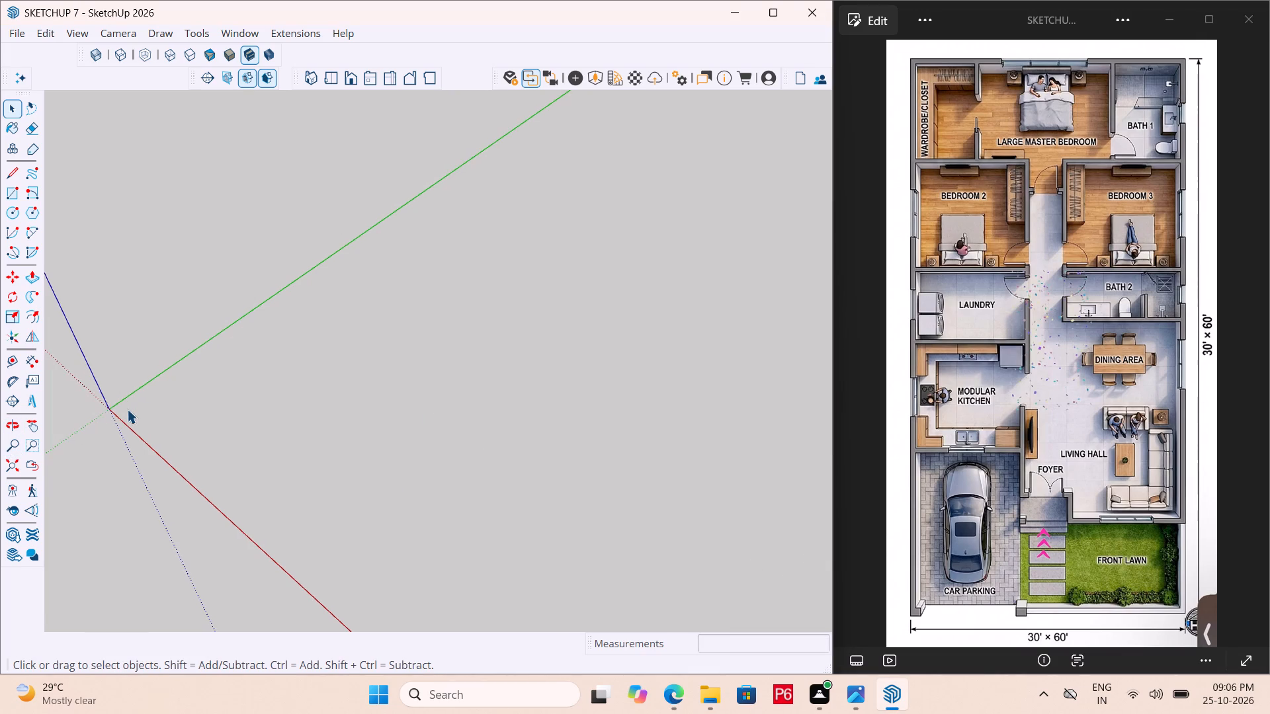
{"action": "scroll", "coordinate": [127, 409], "scroll_direction": "up", "scroll_amount": 14}
{"action": "middle_click_drag", "start_coordinate": [124, 419], "coordinate": [462, 446]}
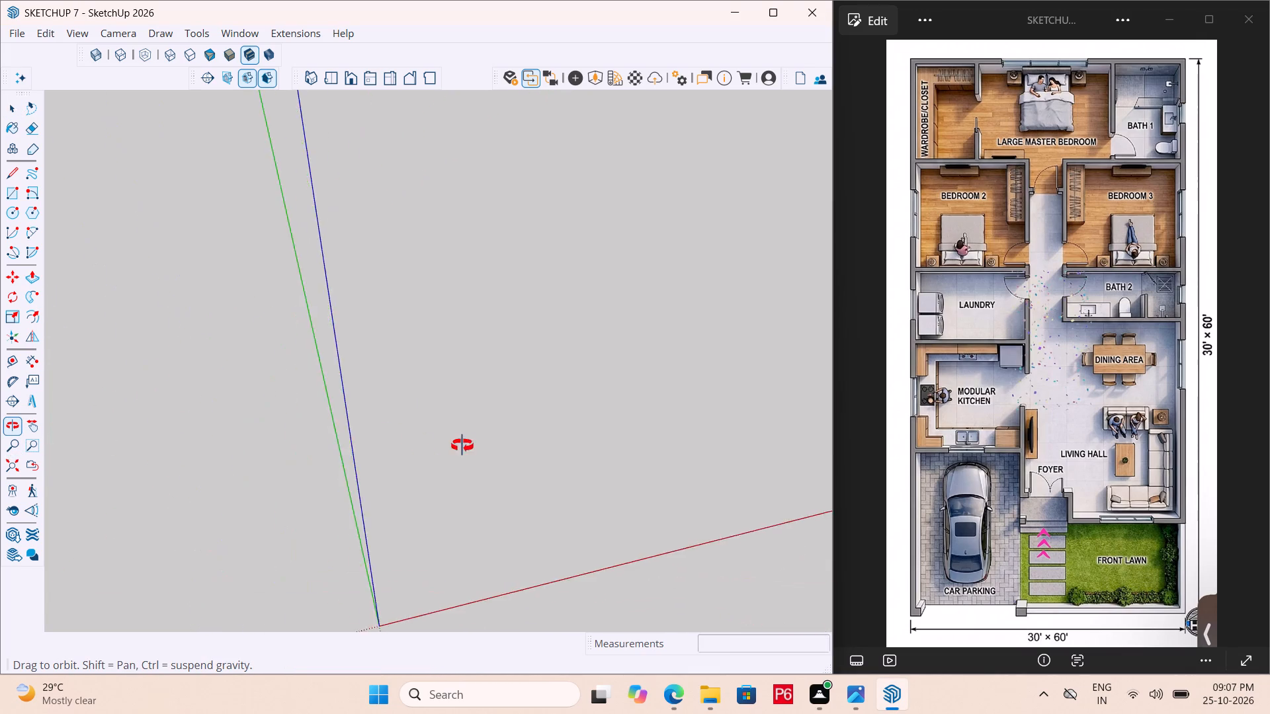
{"action": "middle_click_drag", "start_coordinate": [462, 446], "coordinate": [97, 469]}
{"action": "scroll", "coordinate": [626, 415], "scroll_direction": "down", "scroll_amount": 9}
{"action": "scroll", "coordinate": [444, 438], "scroll_direction": "up", "scroll_amount": 7}
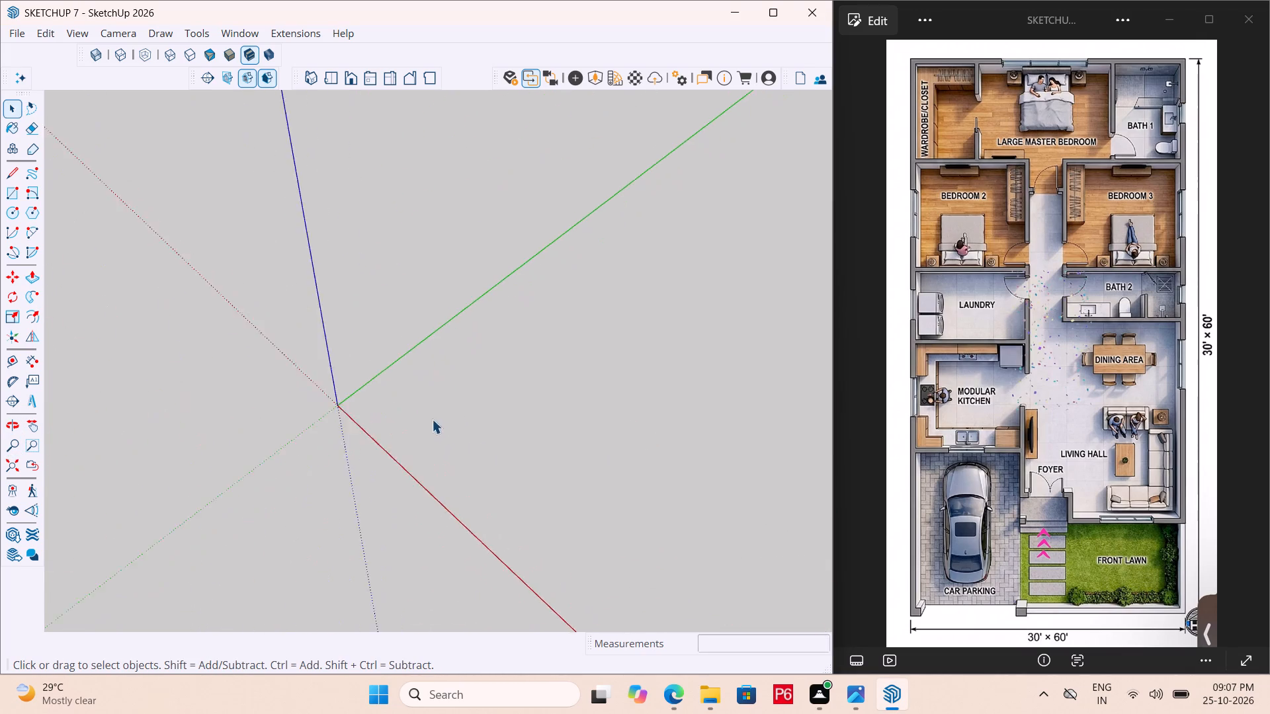
{"action": "scroll", "coordinate": [432, 419], "scroll_direction": "up", "scroll_amount": 12}
{"action": "key", "text": "l"}
{"action": "key", "text": "space"}
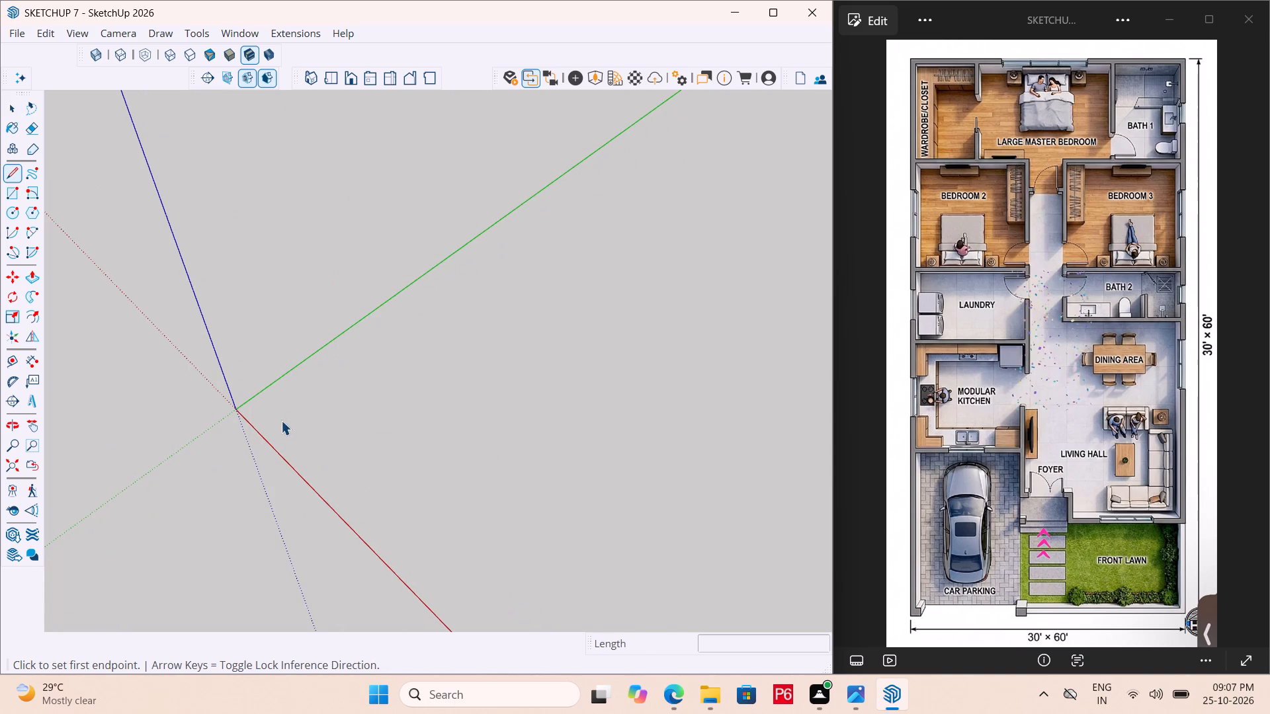
{"action": "key", "text": "l"}
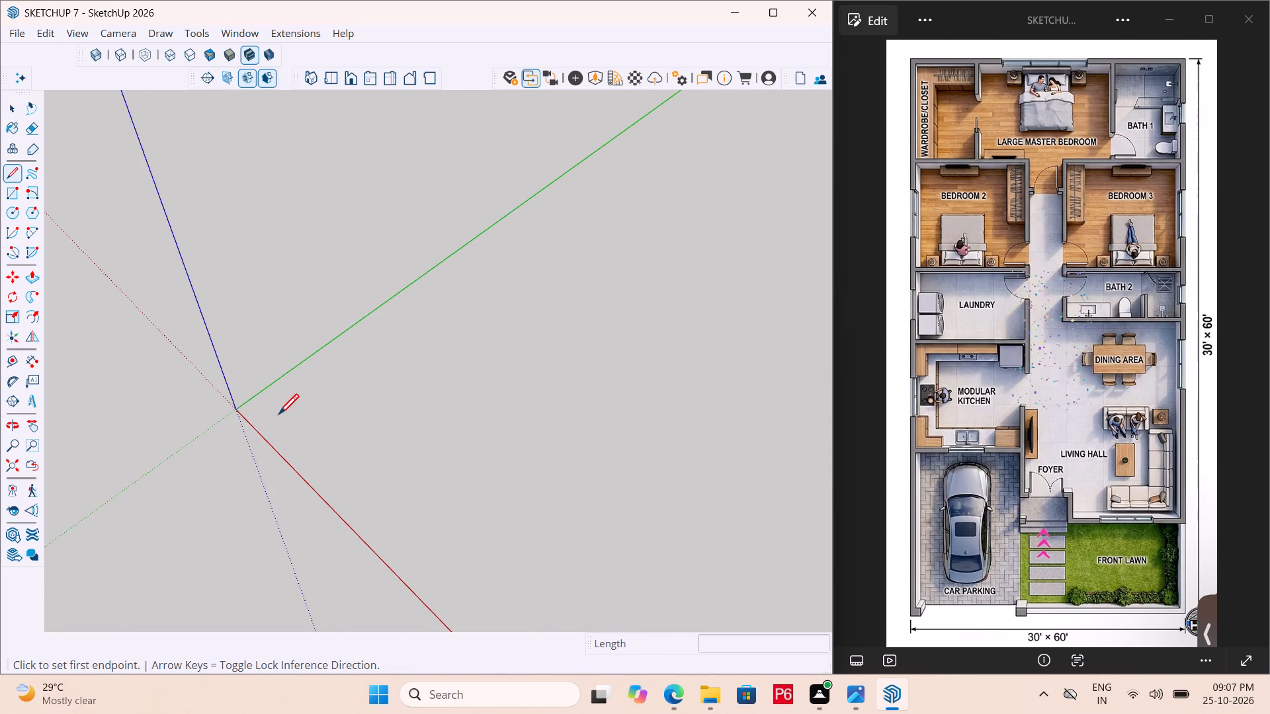
{"action": "left_click", "coordinate": [278, 416]}
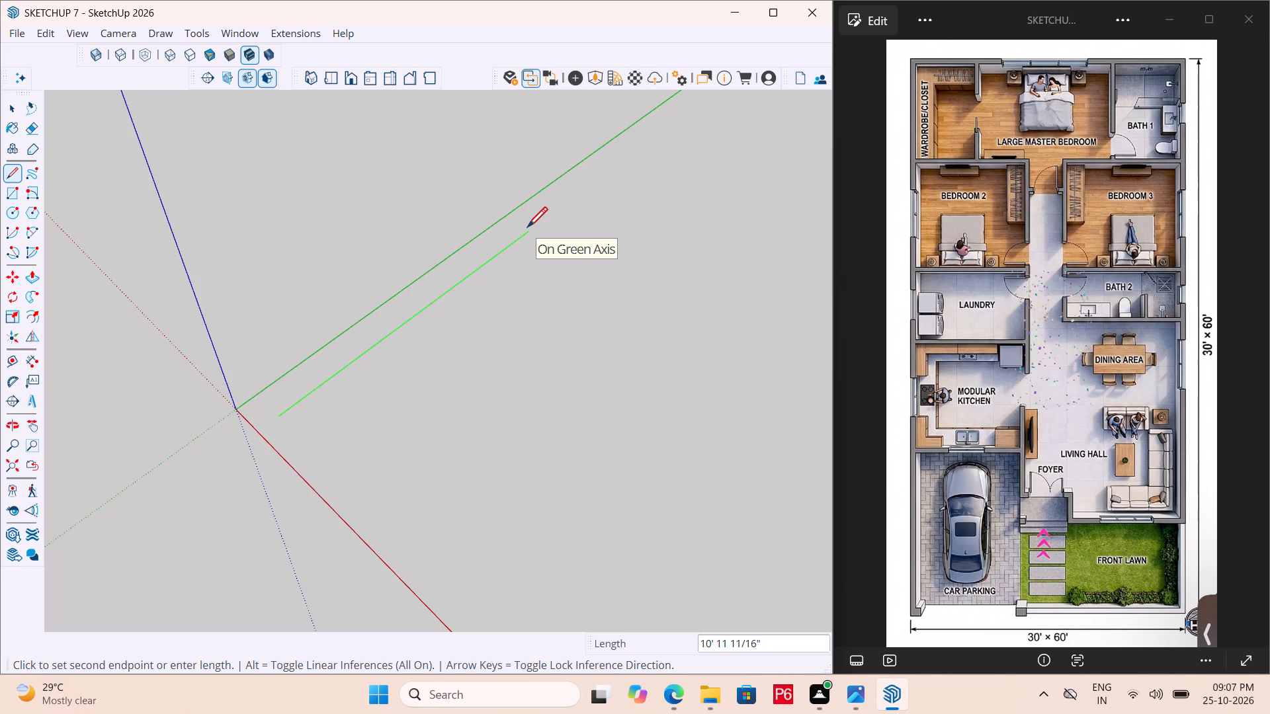
{"action": "type", "text": "60'"}
{"action": "key", "text": "Return"}
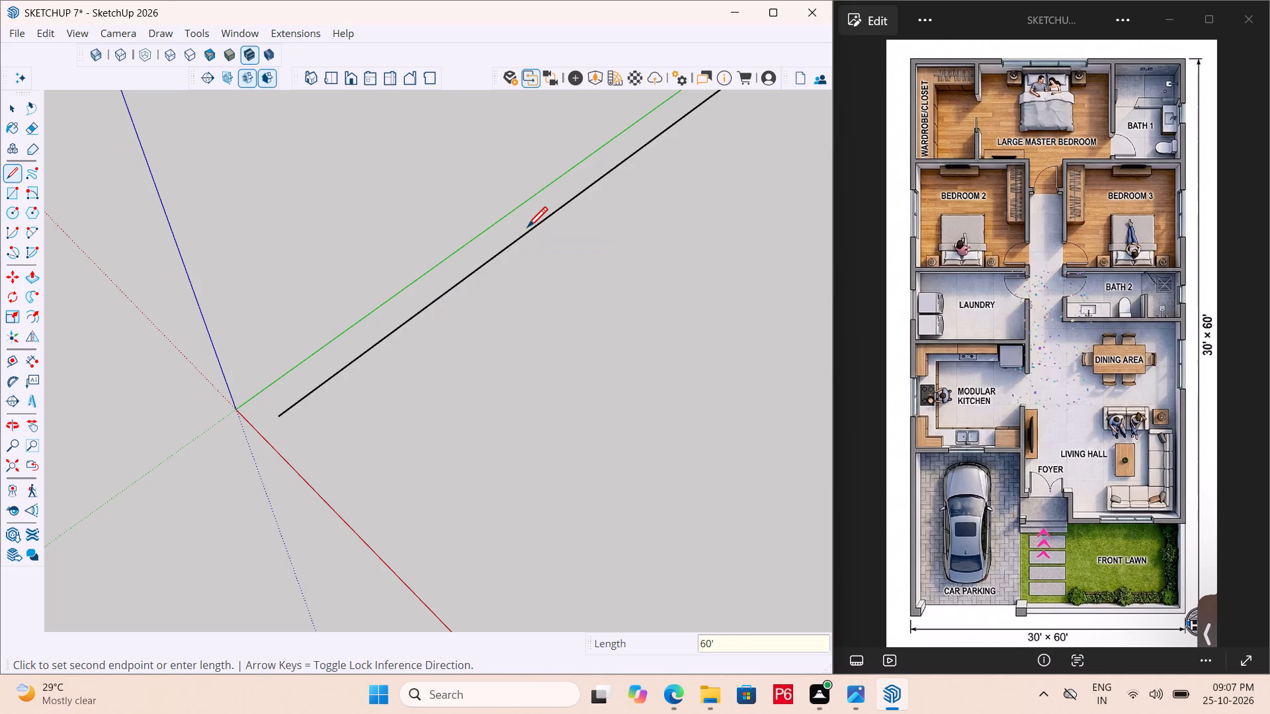
Complete the plot outline with a 30' side along red, a 60' side along green, and a closing edge to the start point.
{"action": "scroll", "coordinate": [0, 483], "scroll_direction": "down", "scroll_amount": 6}
{"action": "scroll", "coordinate": [208, 495], "scroll_direction": "down", "scroll_amount": 5}
{"action": "scroll", "coordinate": [112, 493], "scroll_direction": "down", "scroll_amount": 5}
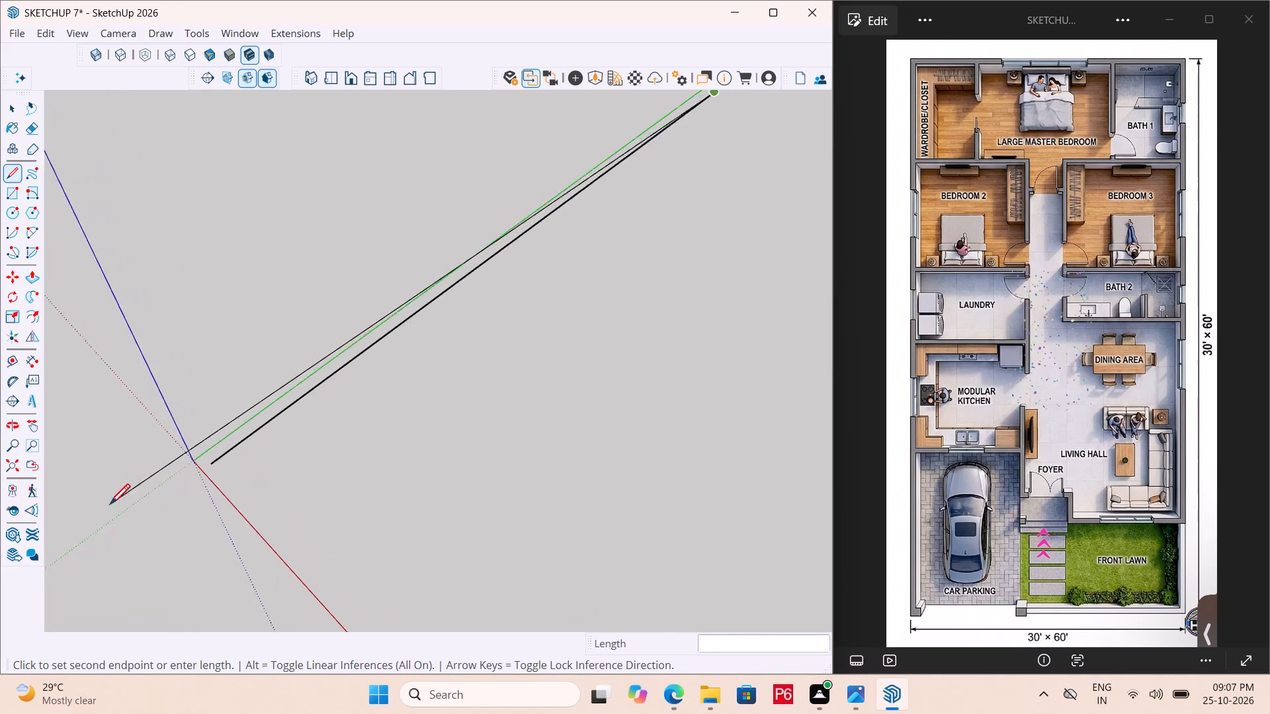
{"action": "scroll", "coordinate": [110, 506], "scroll_direction": "down", "scroll_amount": 3}
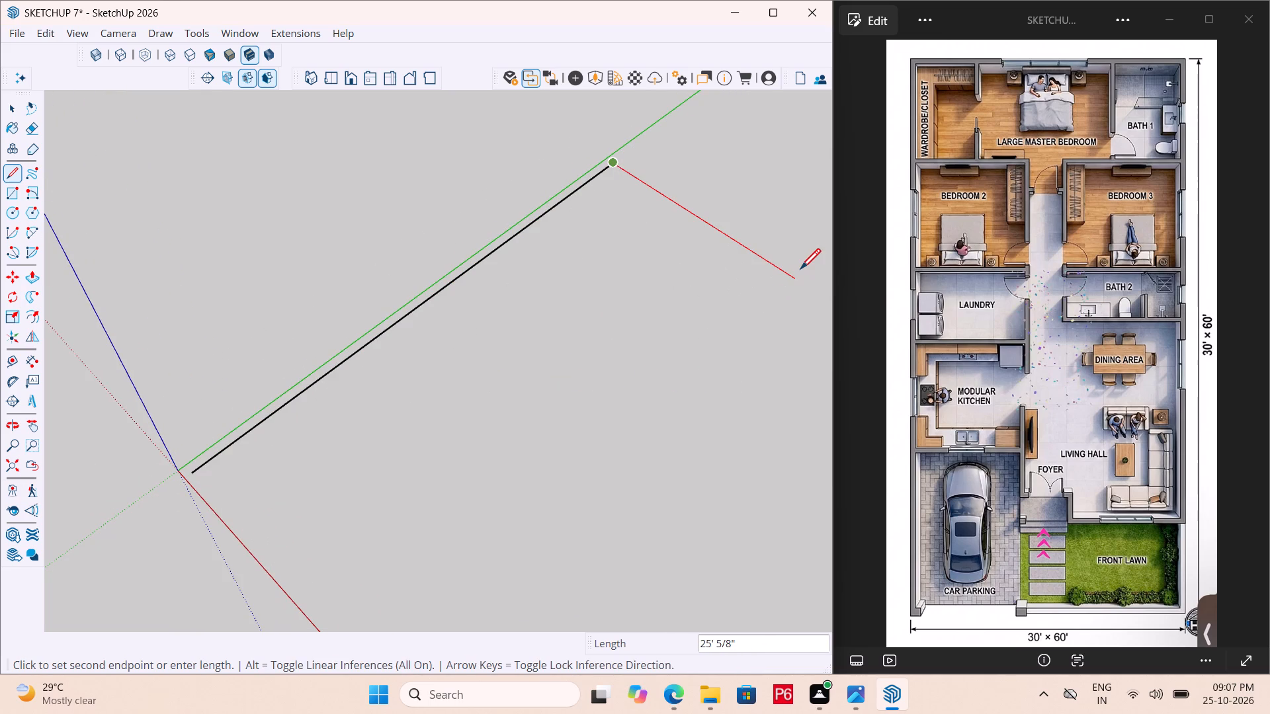
{"action": "type", "text": "30'"}
{"action": "key", "text": "Return"}
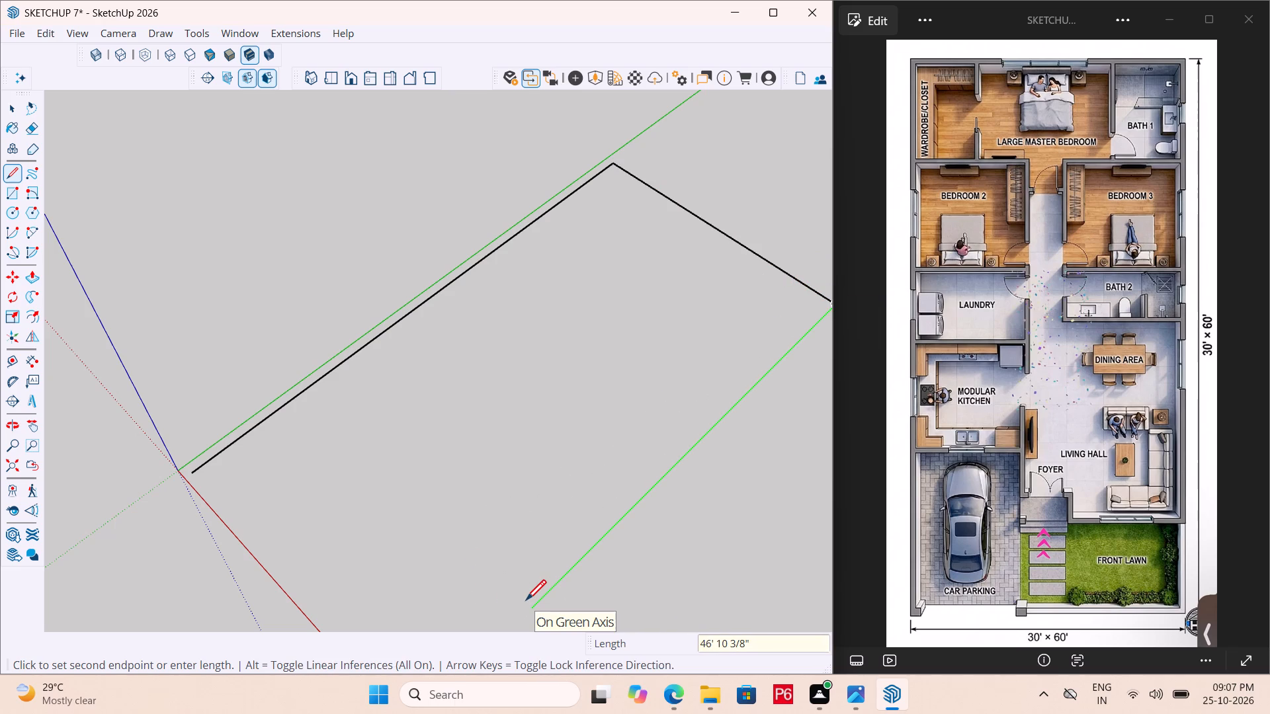
{"action": "type", "text": "60'"}
{"action": "key", "text": "Return"}
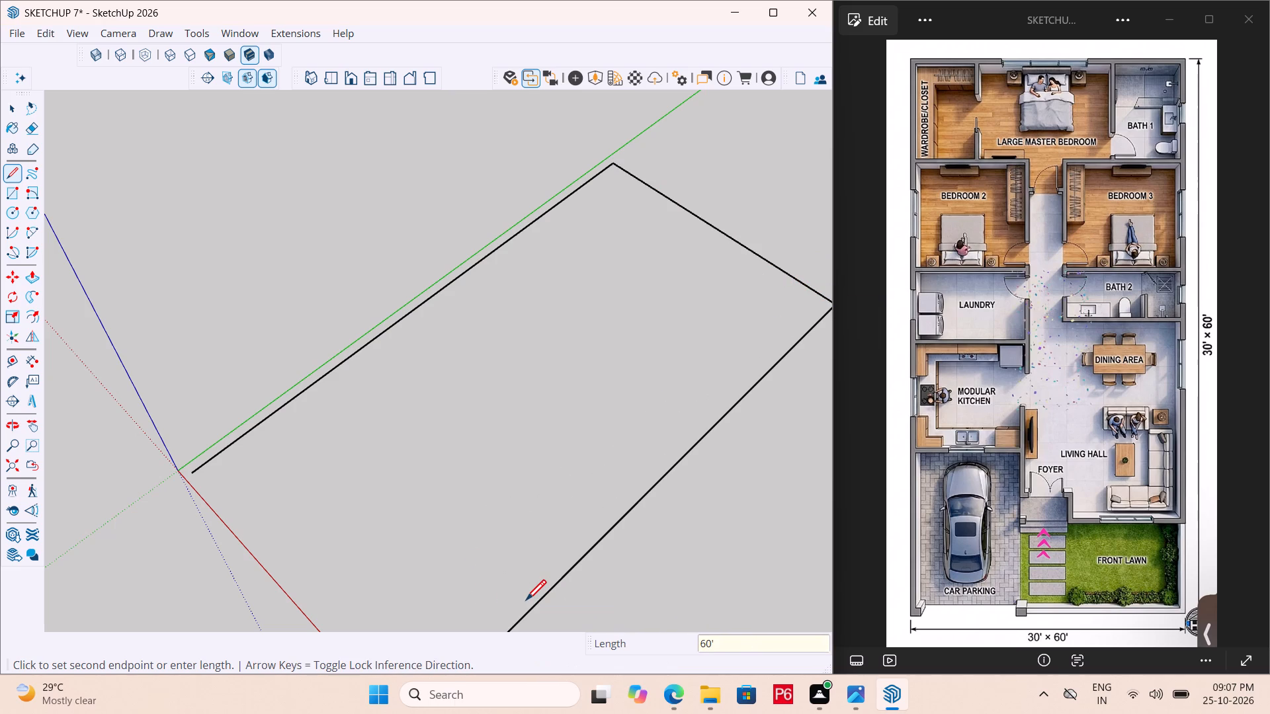
{"action": "left_click", "coordinate": [192, 472]}
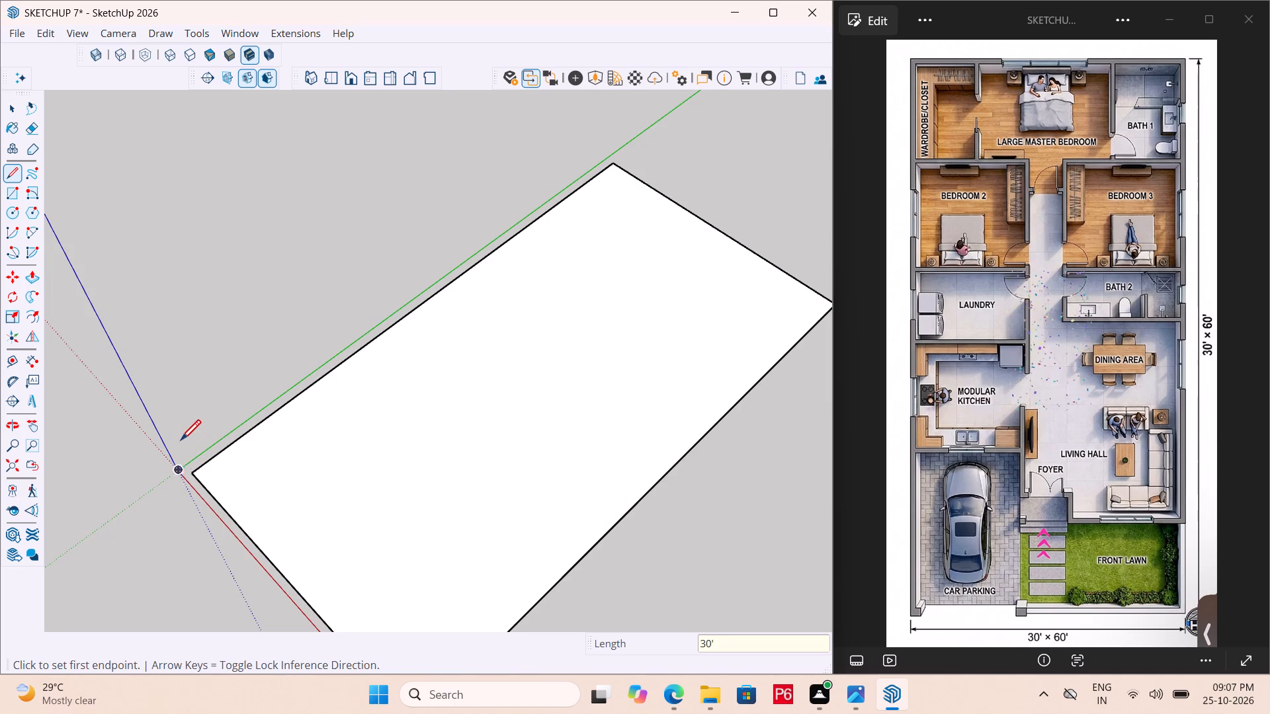
Save the model with the plot outline.
{"action": "scroll", "coordinate": [177, 442], "scroll_direction": "down", "scroll_amount": 1}
{"action": "key", "text": "ctrl+s"}
{"action": "key", "text": "ctrl+s"}
{"action": "key", "text": "ctrl+s"}
{"action": "key", "text": "space"}
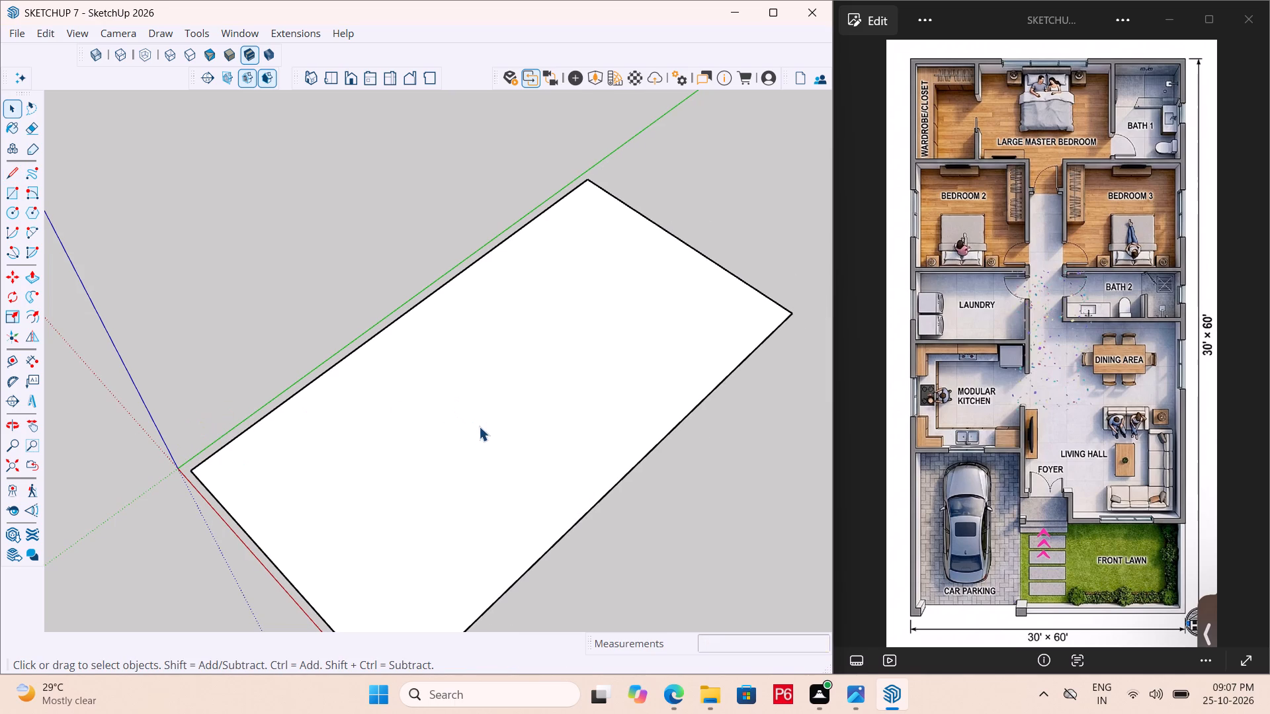
Make a group from the plot face and its bounding edges.
{"action": "triple_click", "coordinate": [483, 415]}
{"action": "left_click", "coordinate": [484, 414]}
{"action": "right_click", "coordinate": [484, 414]}
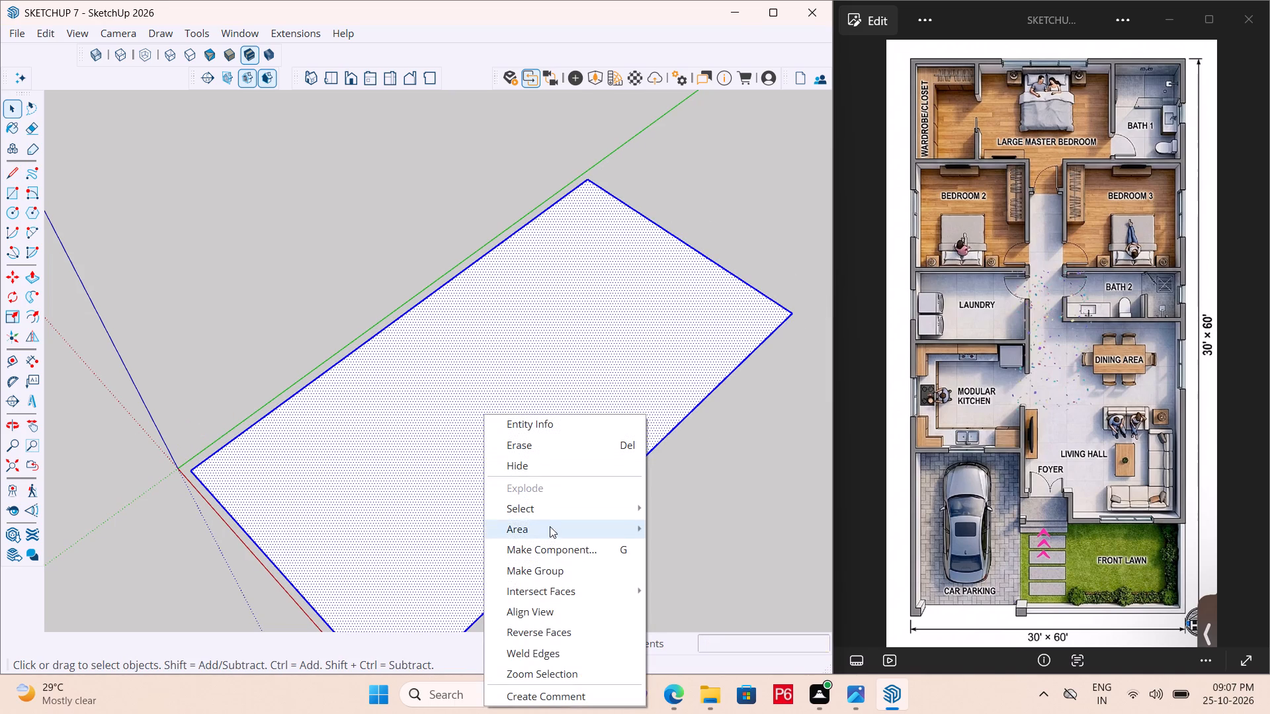
{"action": "left_click", "coordinate": [554, 565]}
{"action": "left_click", "coordinate": [702, 541]}
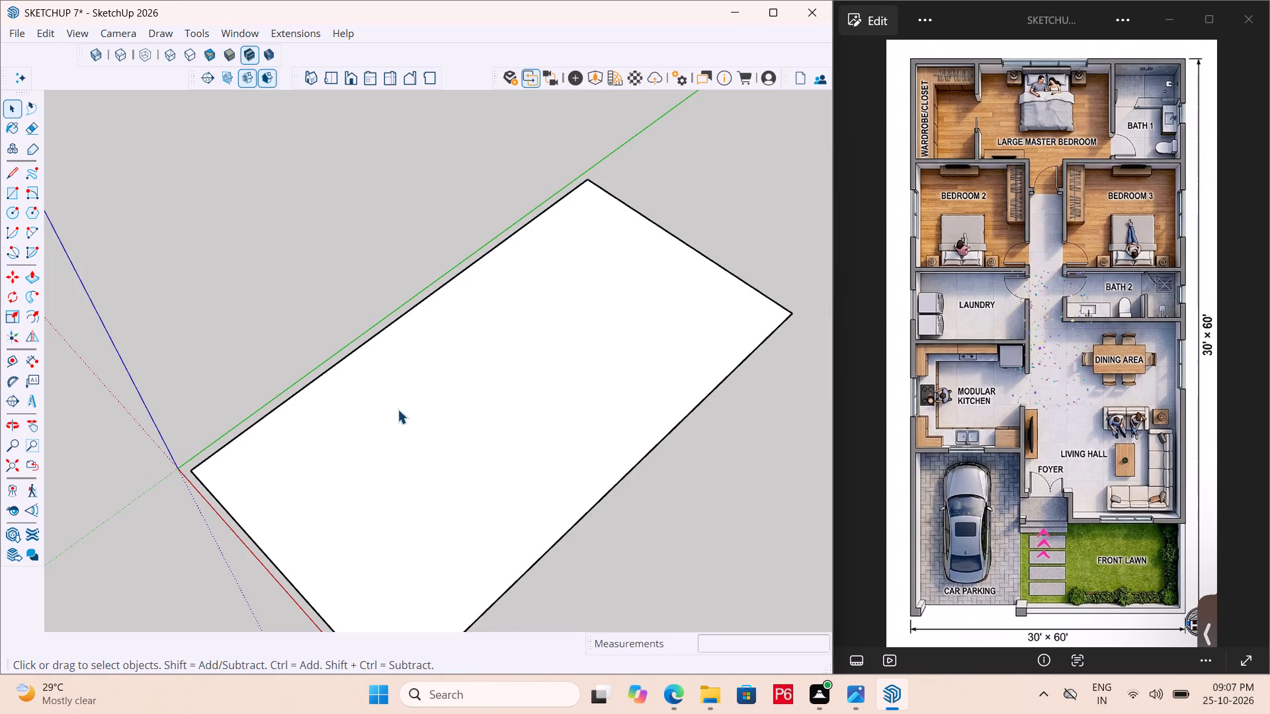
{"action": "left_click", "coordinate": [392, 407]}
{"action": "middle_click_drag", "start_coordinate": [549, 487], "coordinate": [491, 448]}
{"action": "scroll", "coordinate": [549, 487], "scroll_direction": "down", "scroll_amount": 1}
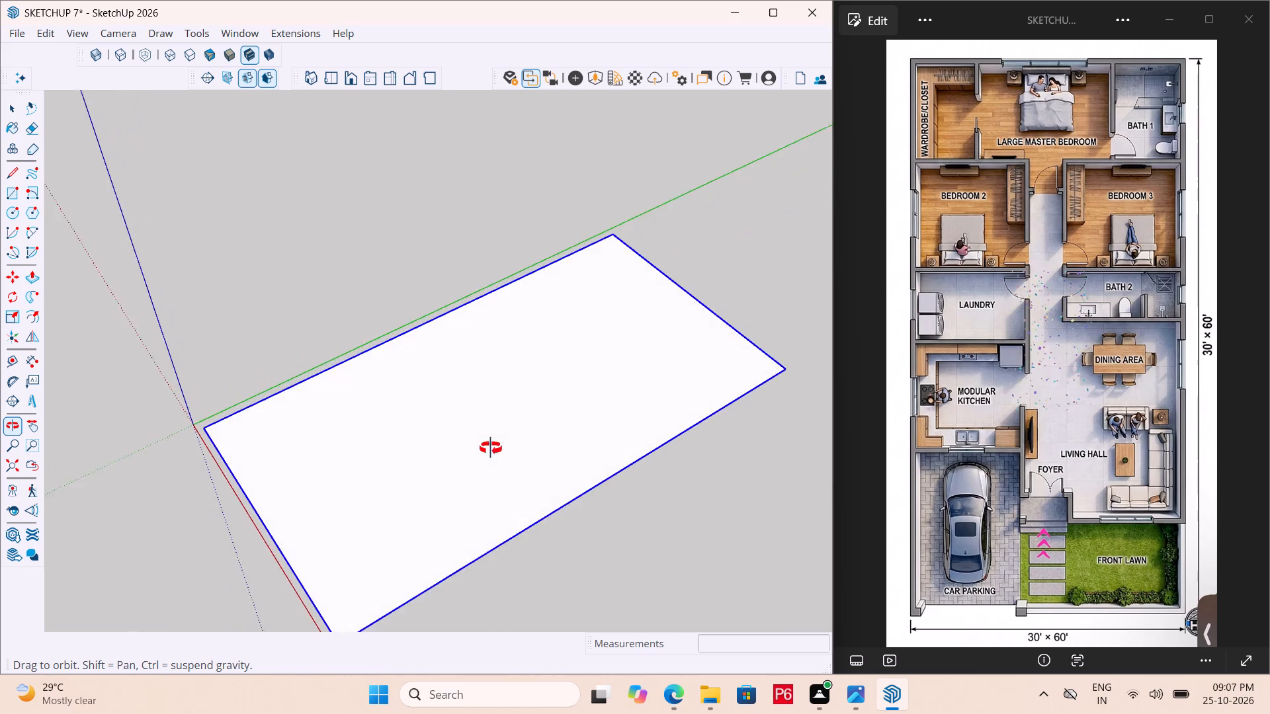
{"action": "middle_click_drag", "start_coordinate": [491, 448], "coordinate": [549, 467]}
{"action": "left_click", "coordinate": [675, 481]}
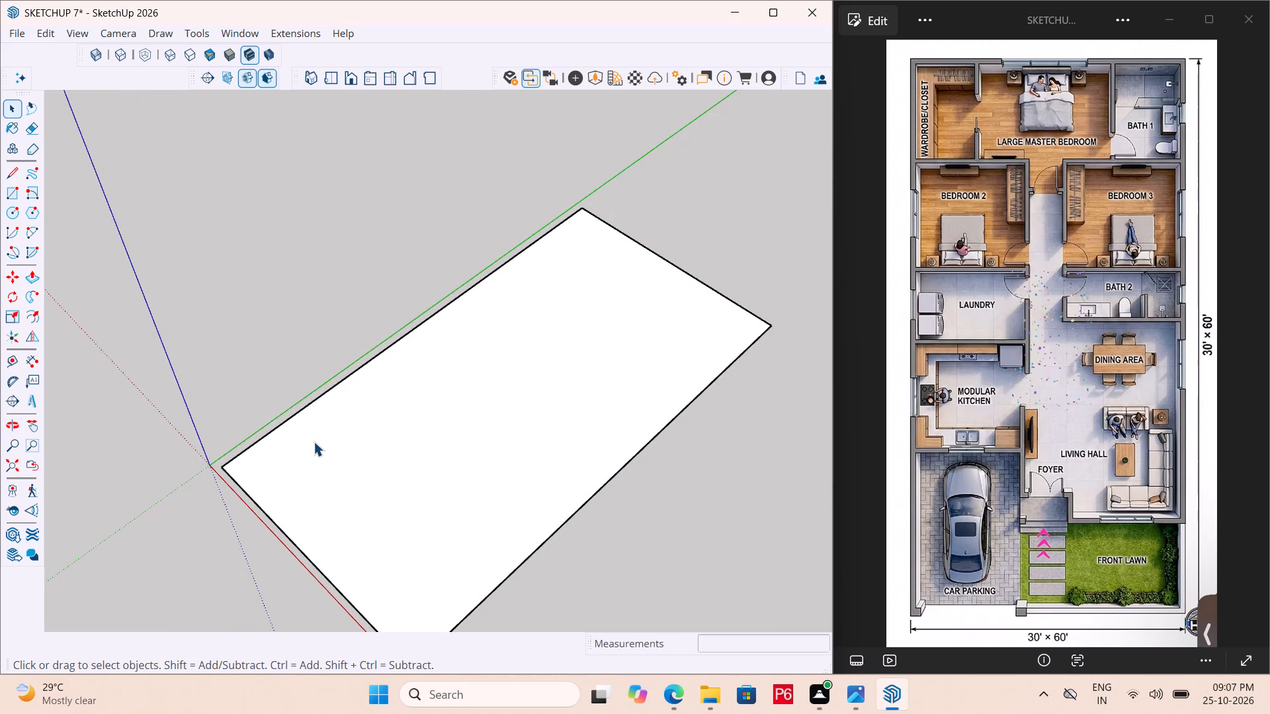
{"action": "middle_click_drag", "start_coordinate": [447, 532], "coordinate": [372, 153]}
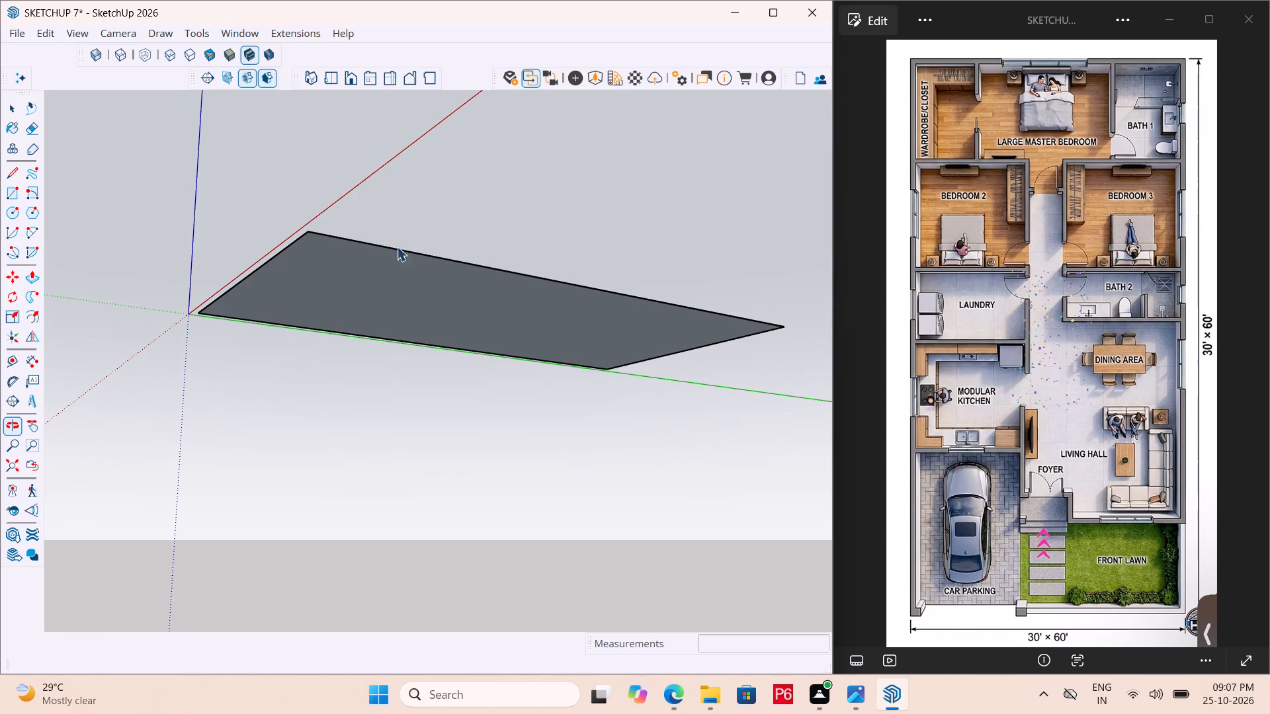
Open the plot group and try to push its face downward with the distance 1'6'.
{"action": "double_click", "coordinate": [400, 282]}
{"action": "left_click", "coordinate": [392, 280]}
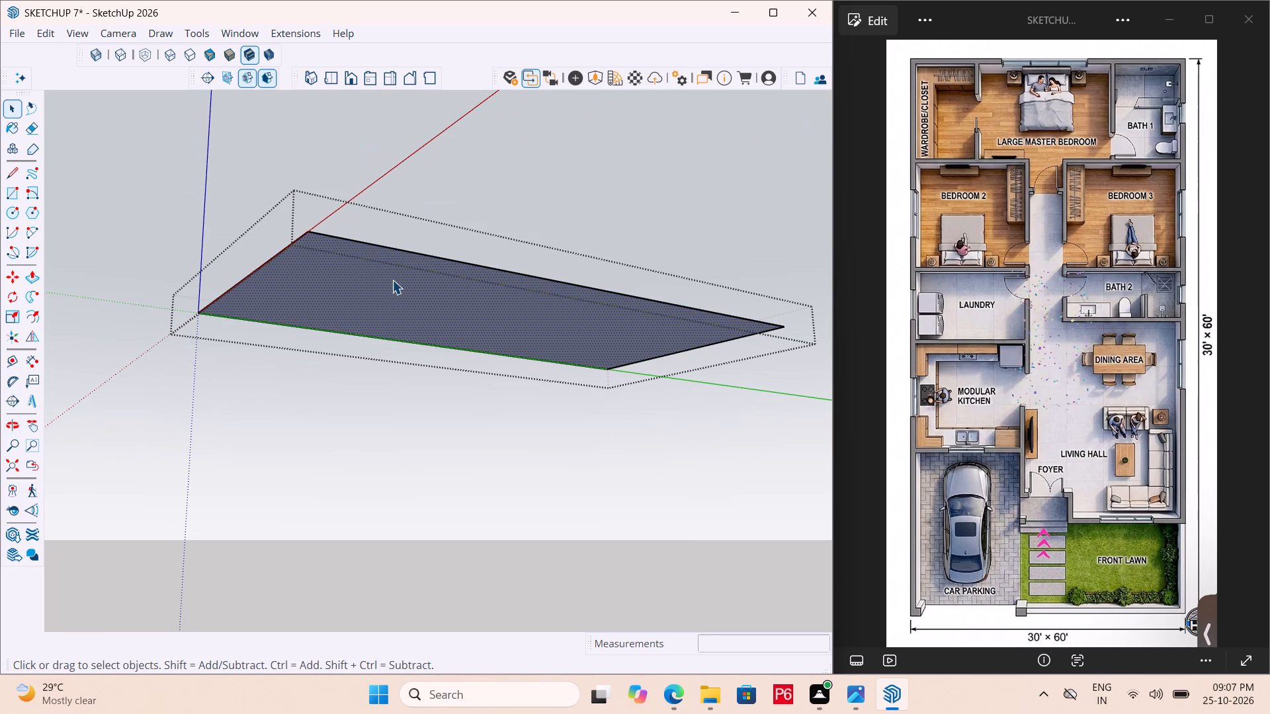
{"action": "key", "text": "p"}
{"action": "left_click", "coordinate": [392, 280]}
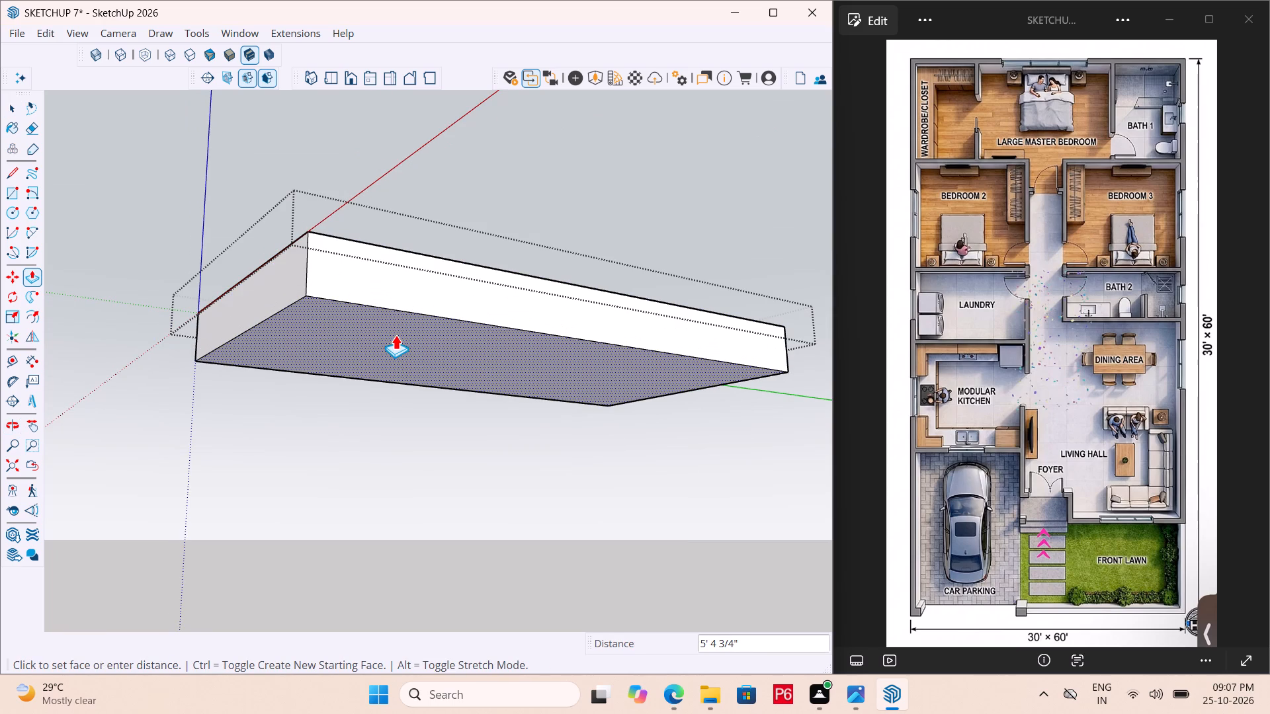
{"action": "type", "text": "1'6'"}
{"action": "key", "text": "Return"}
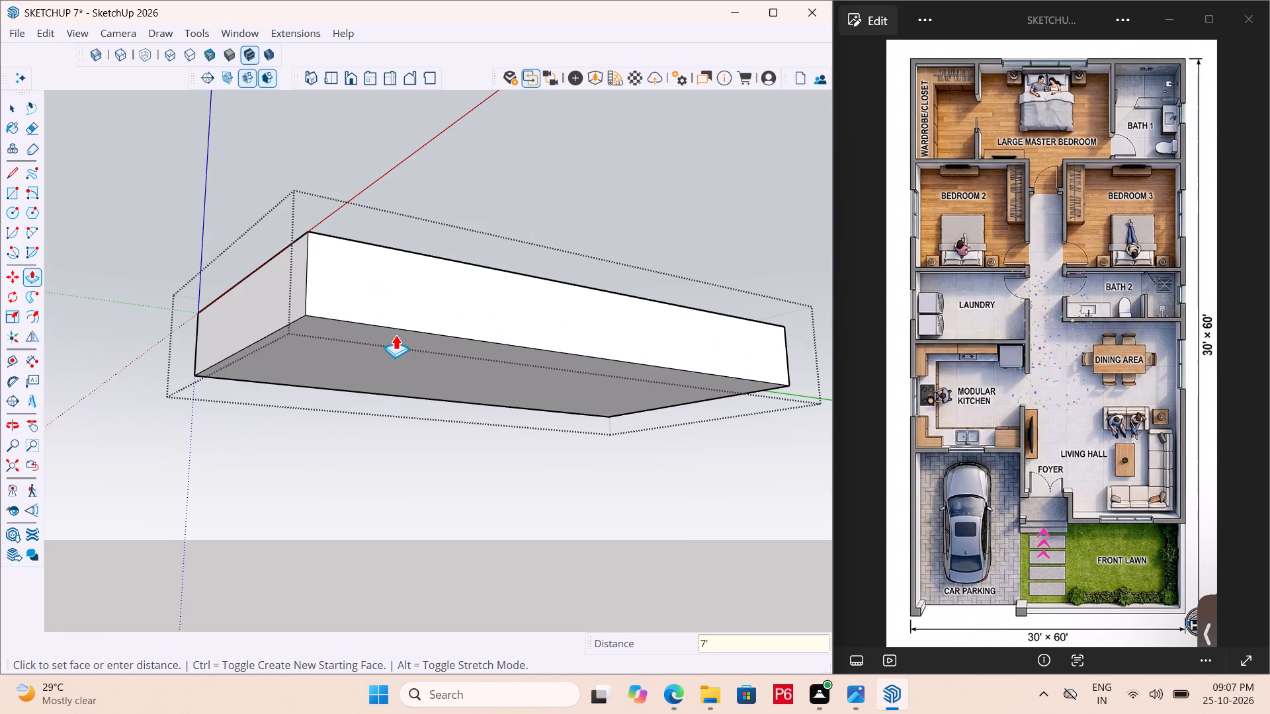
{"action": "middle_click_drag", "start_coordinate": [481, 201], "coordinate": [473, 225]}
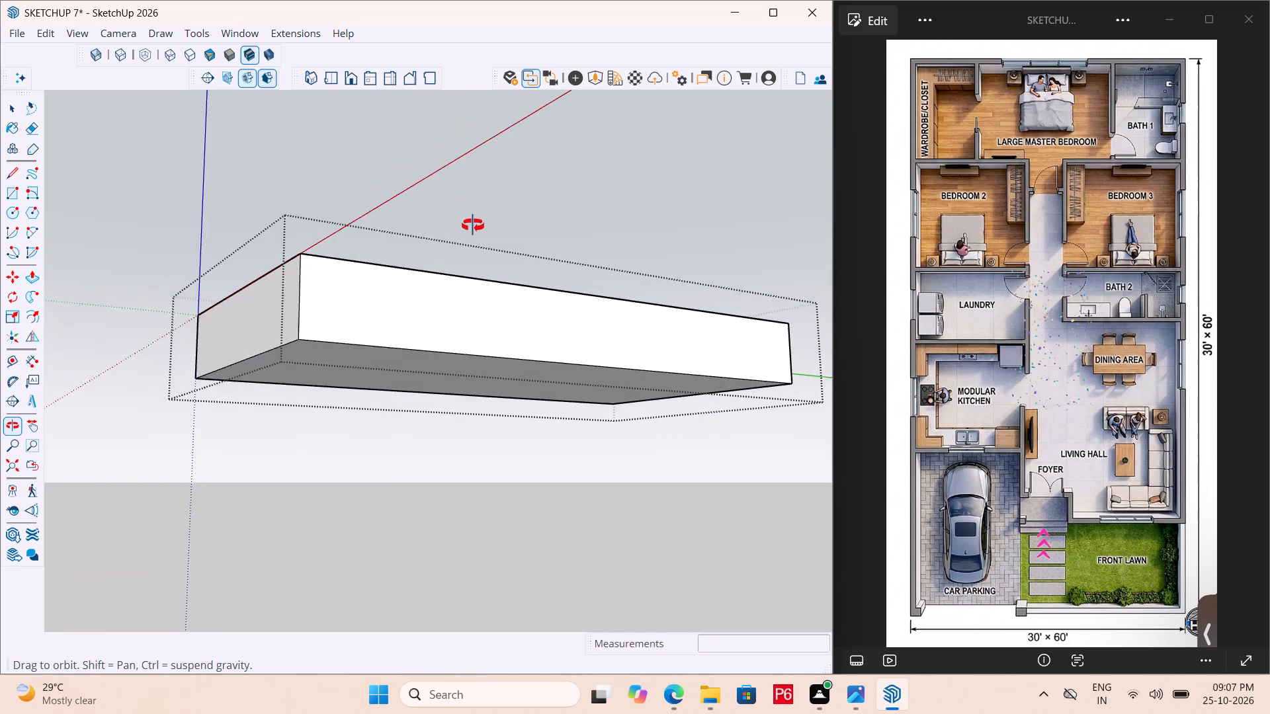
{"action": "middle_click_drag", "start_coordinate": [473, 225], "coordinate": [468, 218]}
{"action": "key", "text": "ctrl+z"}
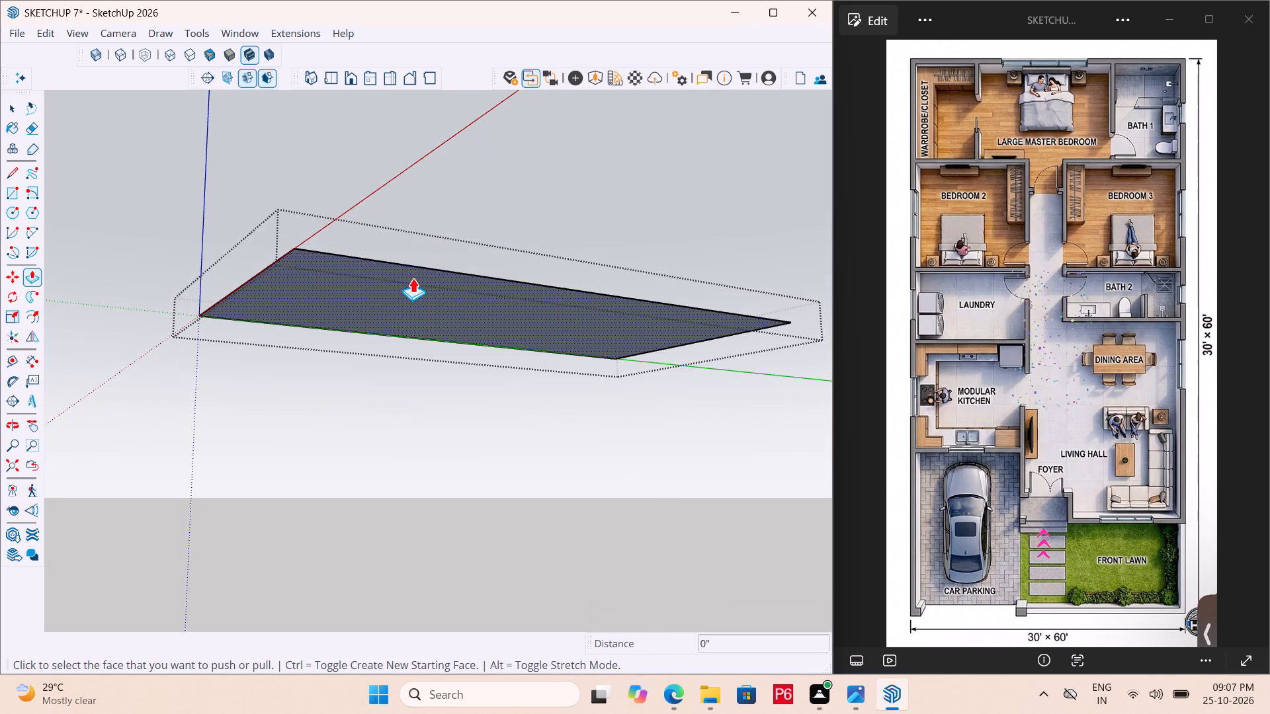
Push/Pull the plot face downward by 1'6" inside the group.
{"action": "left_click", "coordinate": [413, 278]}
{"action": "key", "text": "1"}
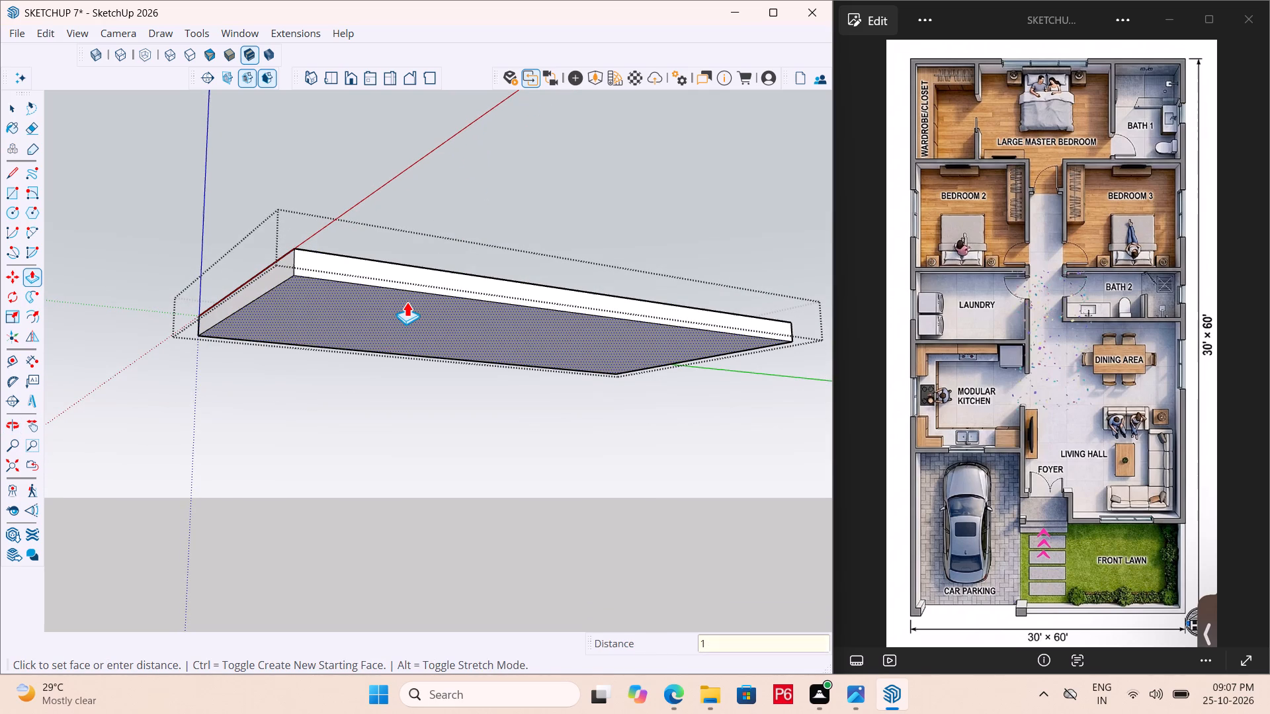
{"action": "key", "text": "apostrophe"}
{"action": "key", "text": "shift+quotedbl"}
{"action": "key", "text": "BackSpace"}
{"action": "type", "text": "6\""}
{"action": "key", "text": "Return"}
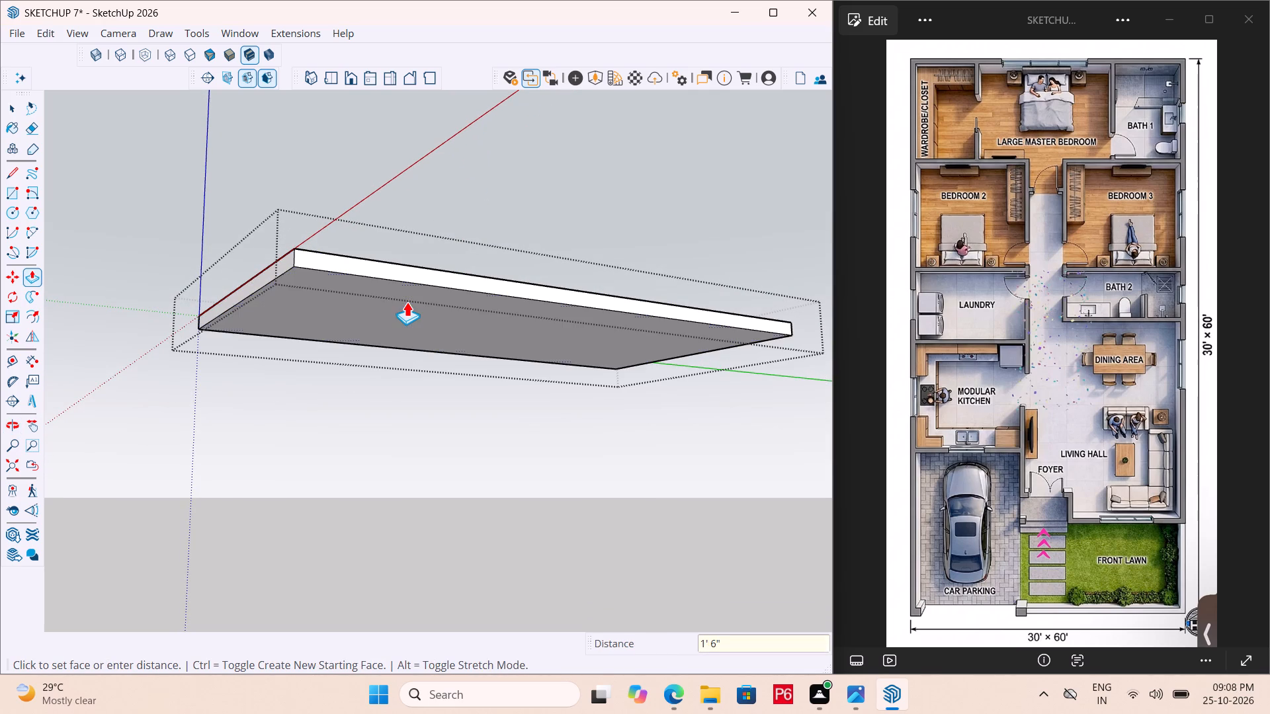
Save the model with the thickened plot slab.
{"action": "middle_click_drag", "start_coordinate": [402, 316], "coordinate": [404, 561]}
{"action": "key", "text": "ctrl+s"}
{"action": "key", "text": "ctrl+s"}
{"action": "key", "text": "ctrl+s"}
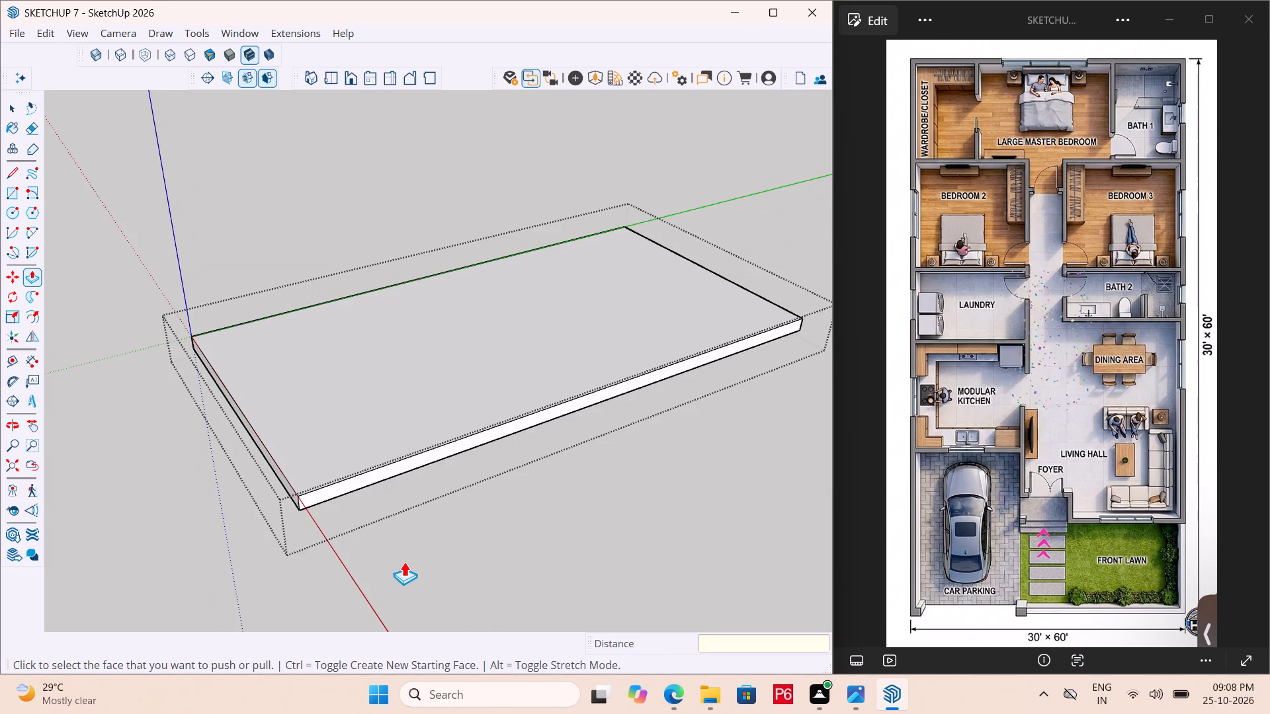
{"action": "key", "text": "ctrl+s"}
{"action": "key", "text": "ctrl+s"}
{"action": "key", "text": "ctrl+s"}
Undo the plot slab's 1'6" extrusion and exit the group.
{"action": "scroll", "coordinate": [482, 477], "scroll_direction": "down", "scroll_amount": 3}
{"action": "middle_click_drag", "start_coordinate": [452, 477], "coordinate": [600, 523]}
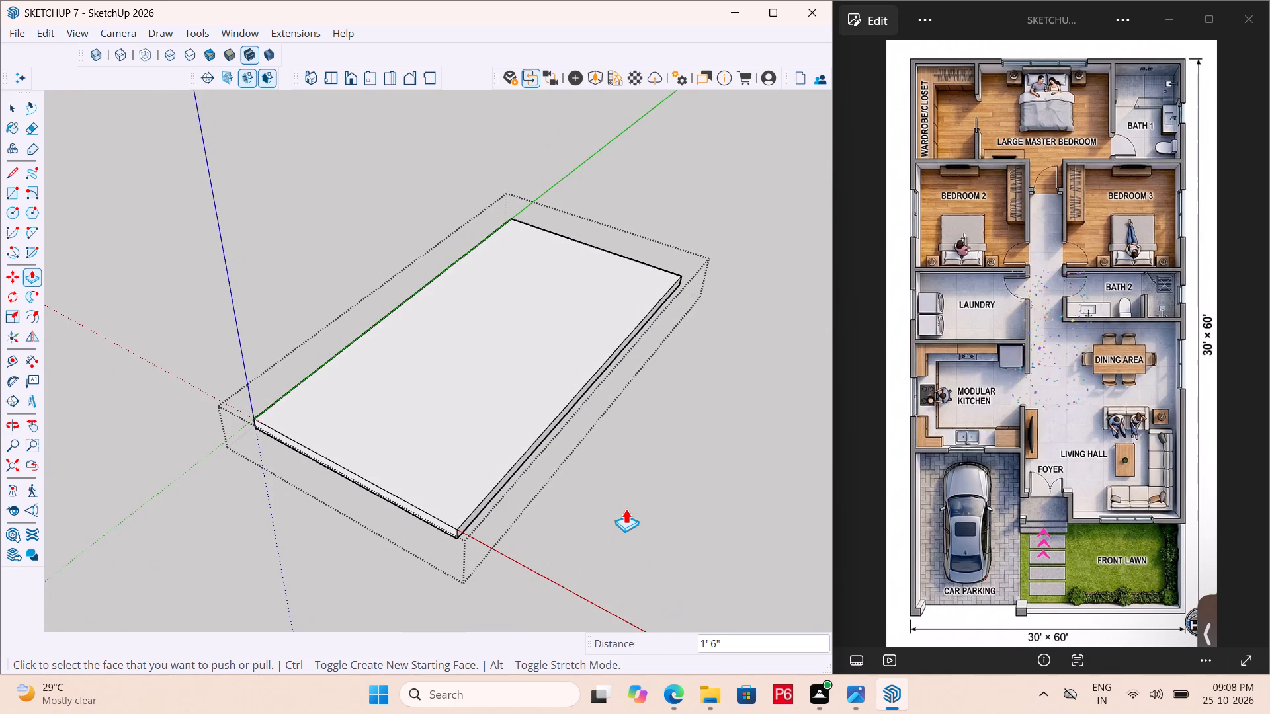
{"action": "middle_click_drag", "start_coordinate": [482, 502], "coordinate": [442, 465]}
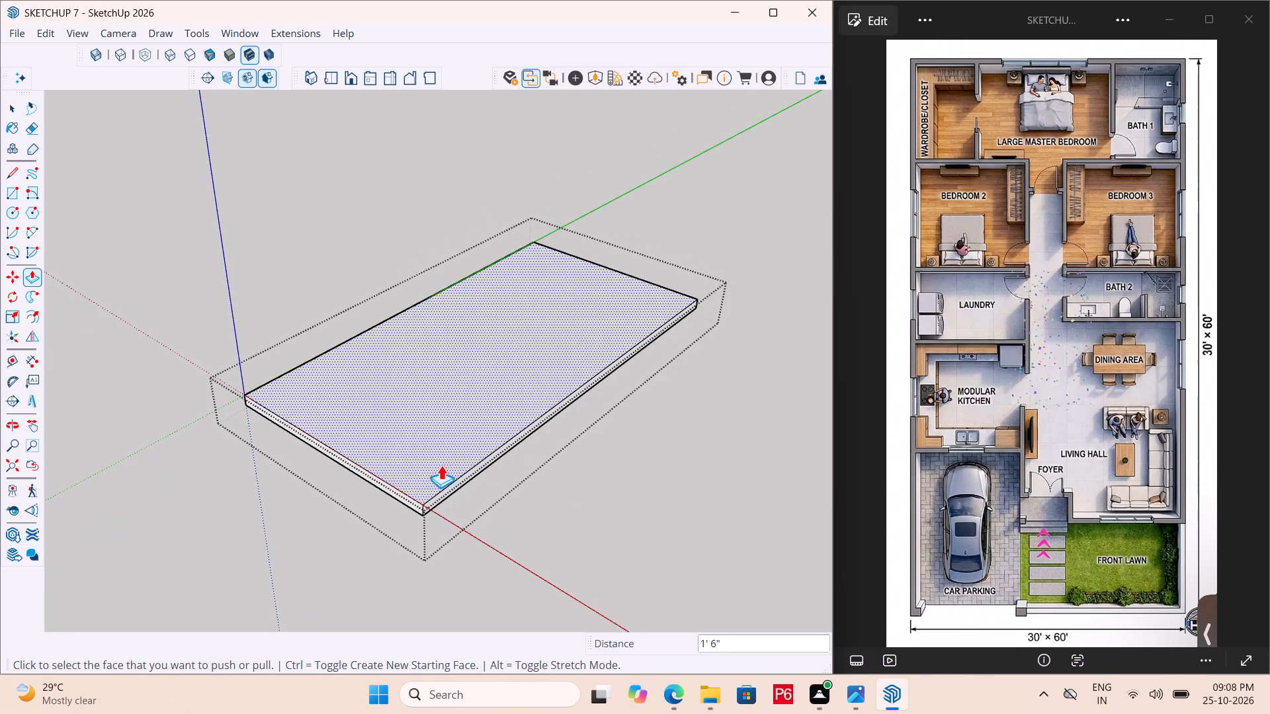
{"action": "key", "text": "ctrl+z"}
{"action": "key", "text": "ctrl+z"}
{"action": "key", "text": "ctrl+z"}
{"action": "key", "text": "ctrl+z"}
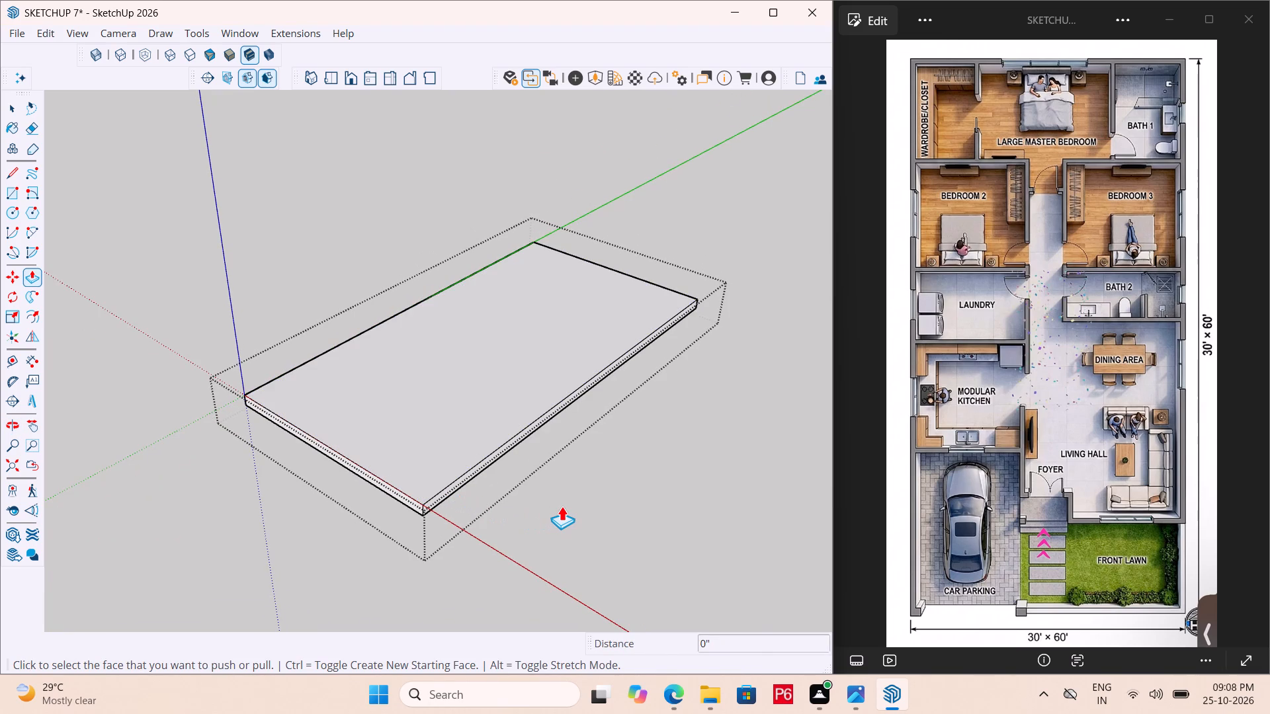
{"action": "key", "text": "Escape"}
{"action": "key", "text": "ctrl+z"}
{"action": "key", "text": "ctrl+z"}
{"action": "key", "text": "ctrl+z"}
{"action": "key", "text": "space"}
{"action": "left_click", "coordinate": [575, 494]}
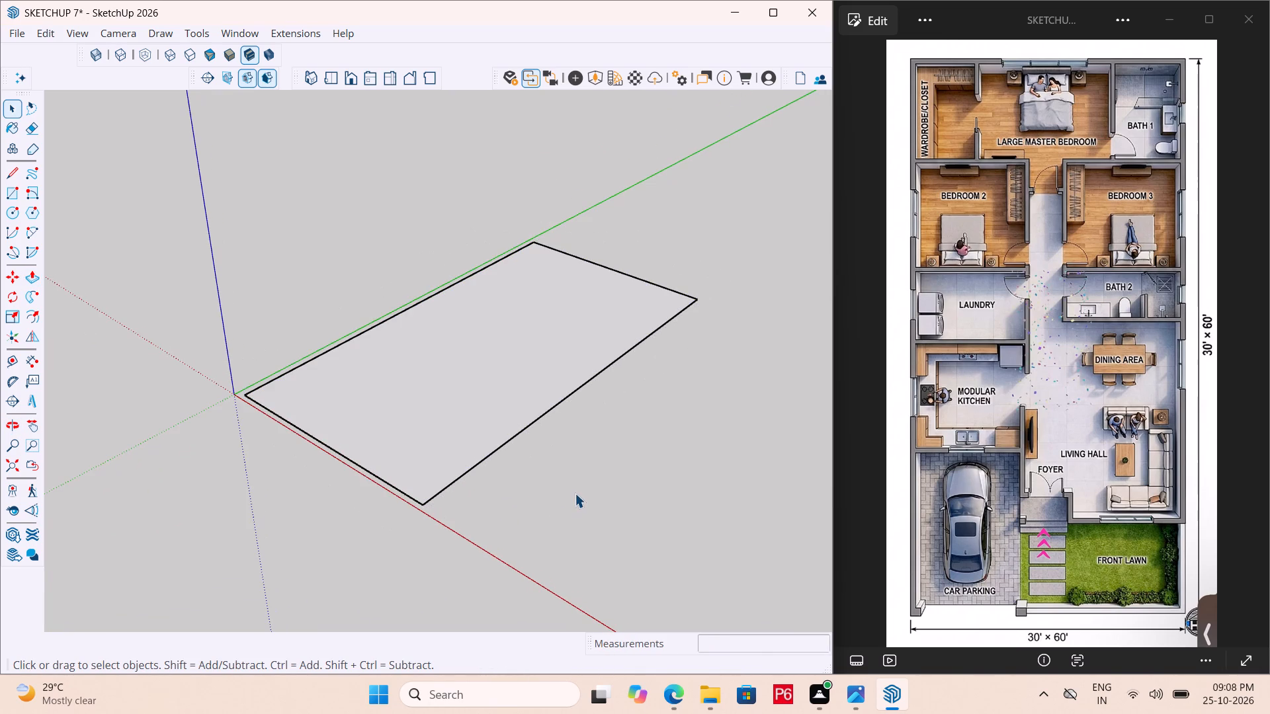
Draw a 30' × 60' rectangle over the plot outline, between its corner near the origin and the diagonally opposite corner.
{"action": "middle_click_drag", "start_coordinate": [477, 467], "coordinate": [405, 405]}
{"action": "left_click", "coordinate": [422, 402]}
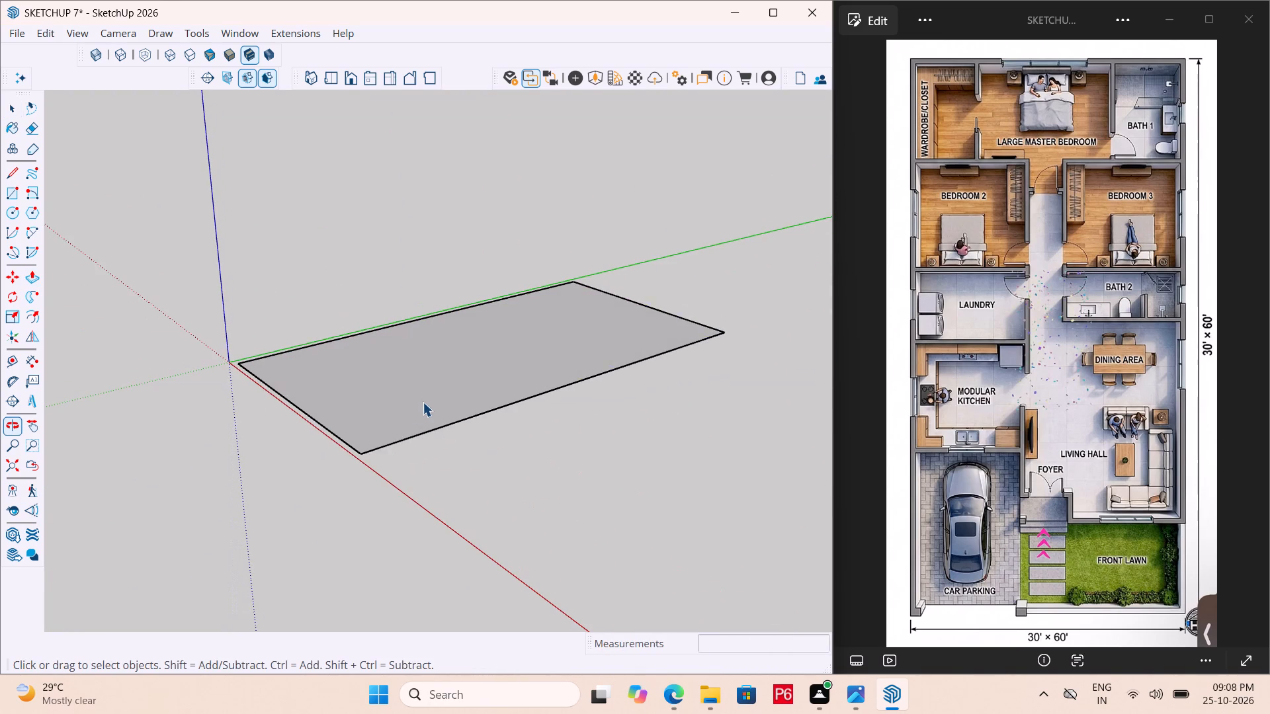
{"action": "middle_click_drag", "start_coordinate": [299, 398], "coordinate": [289, 487]}
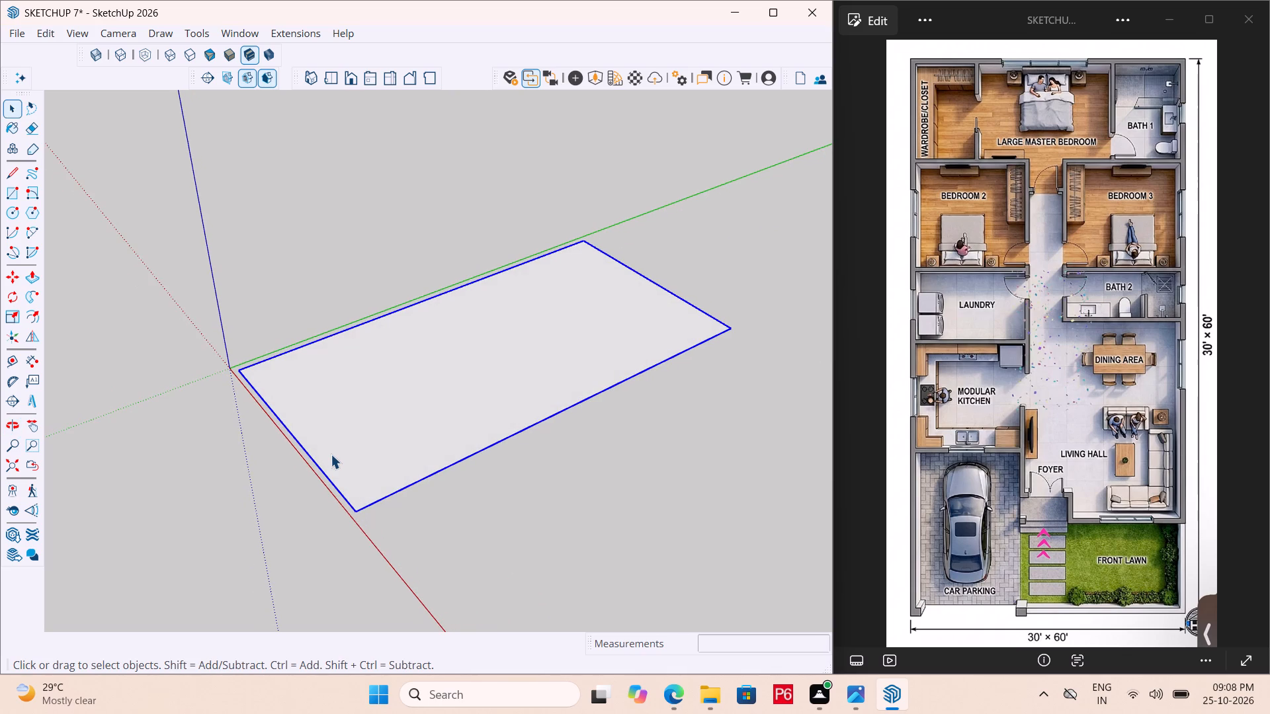
{"action": "scroll", "coordinate": [302, 433], "scroll_direction": "up", "scroll_amount": 2}
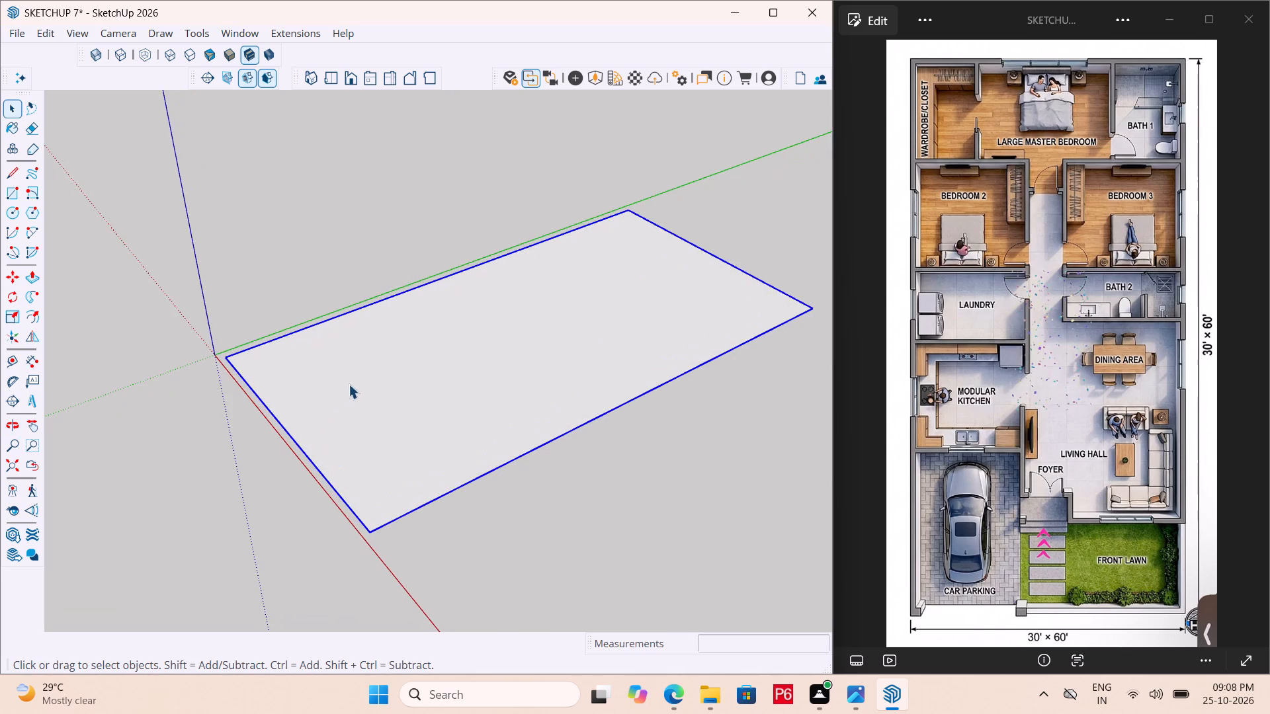
{"action": "key", "text": "space"}
{"action": "type", "text": "RE"}
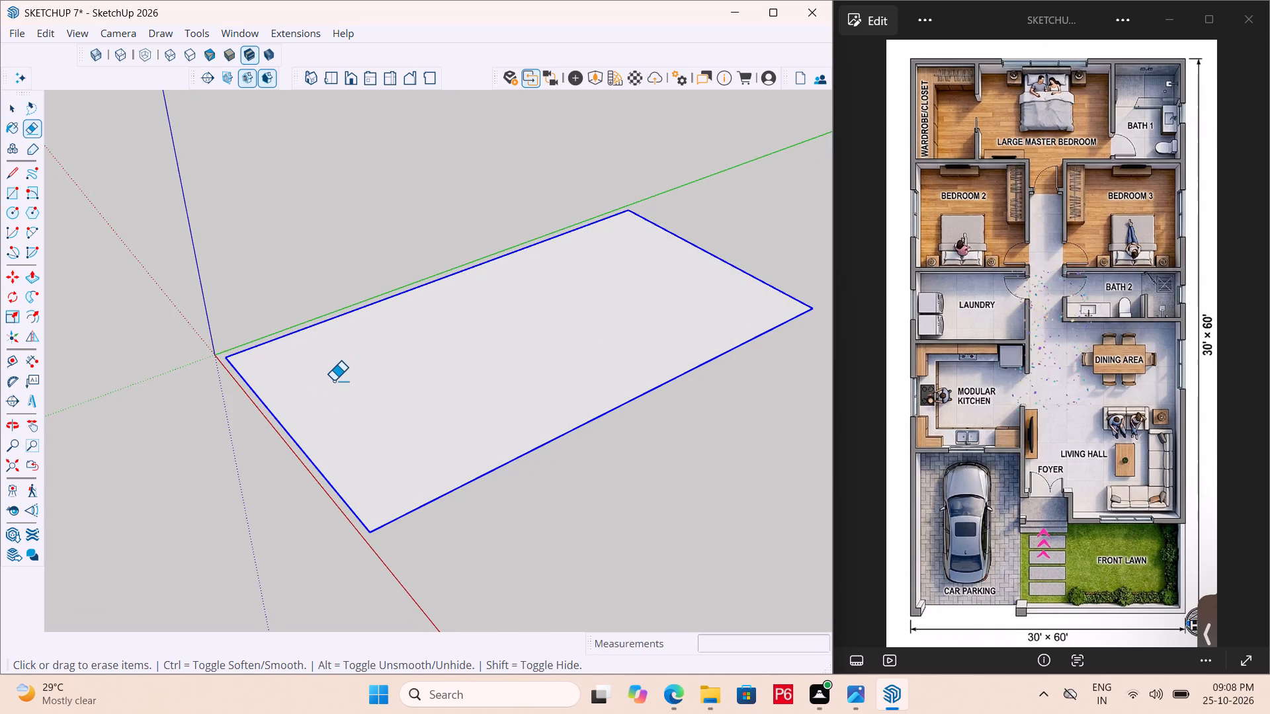
{"action": "key", "text": "Escape"}
{"action": "key", "text": "r"}
{"action": "left_click", "coordinate": [226, 357]}
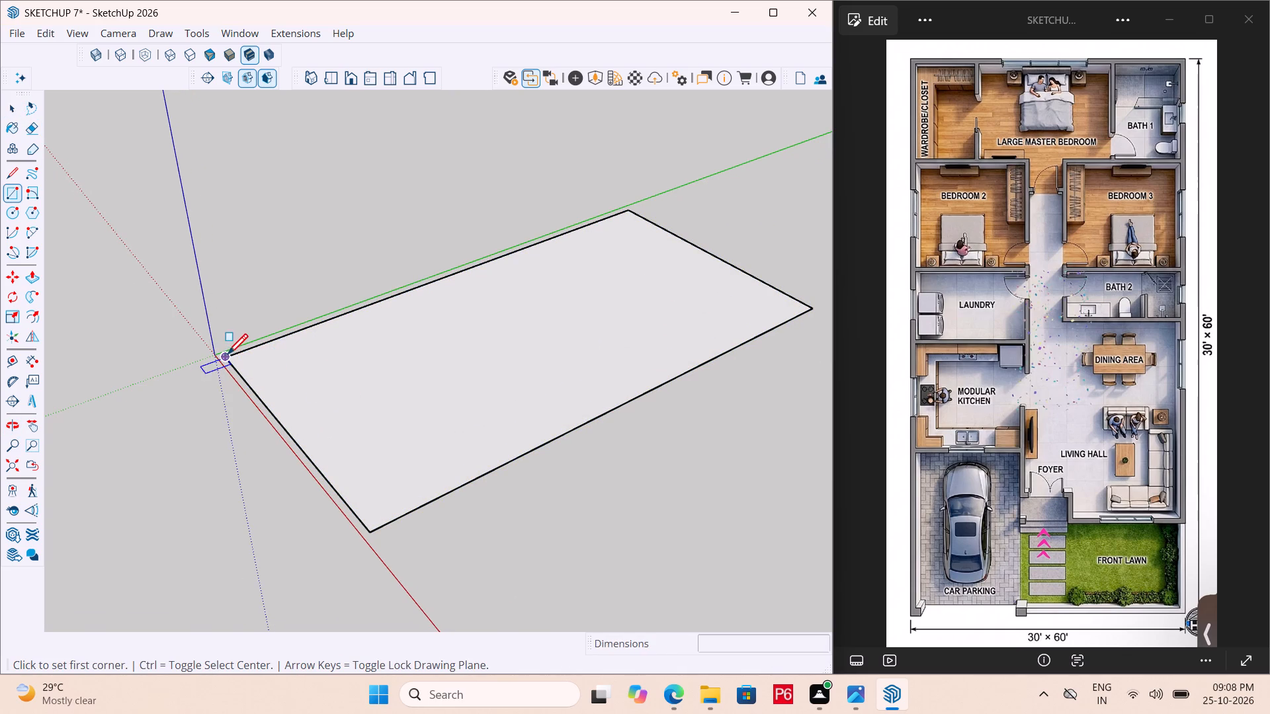
{"action": "left_click", "coordinate": [813, 309]}
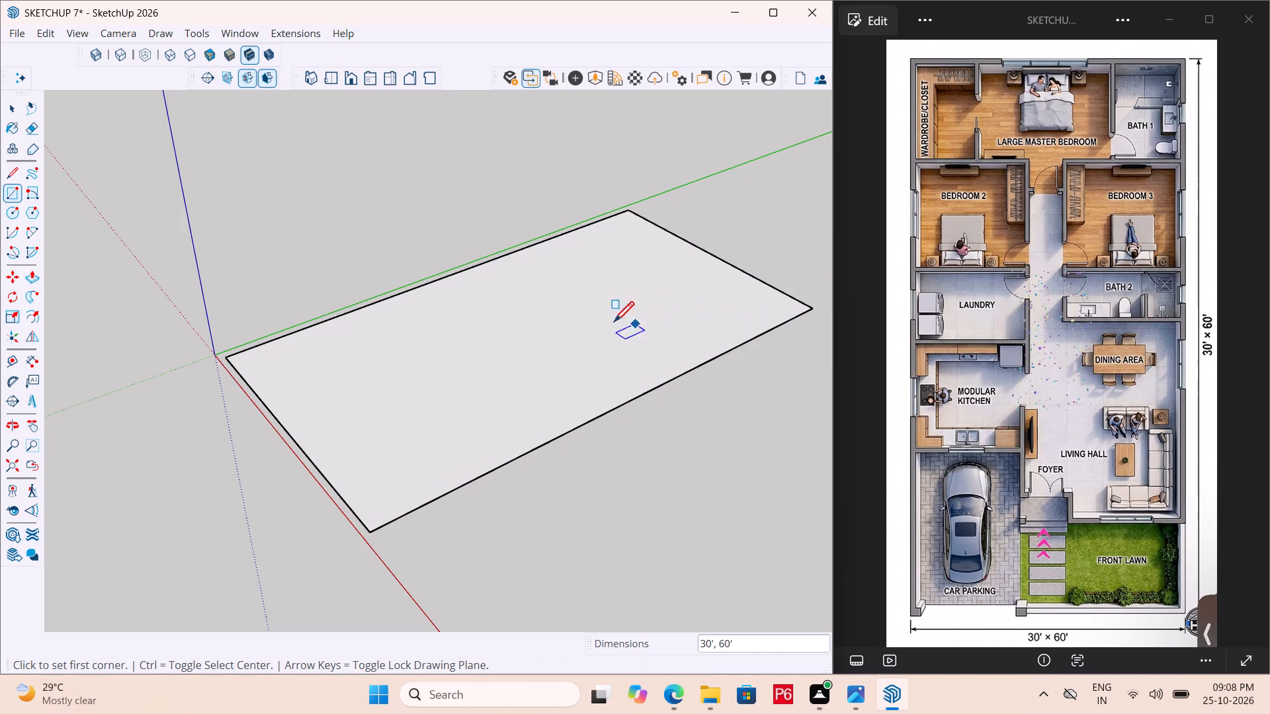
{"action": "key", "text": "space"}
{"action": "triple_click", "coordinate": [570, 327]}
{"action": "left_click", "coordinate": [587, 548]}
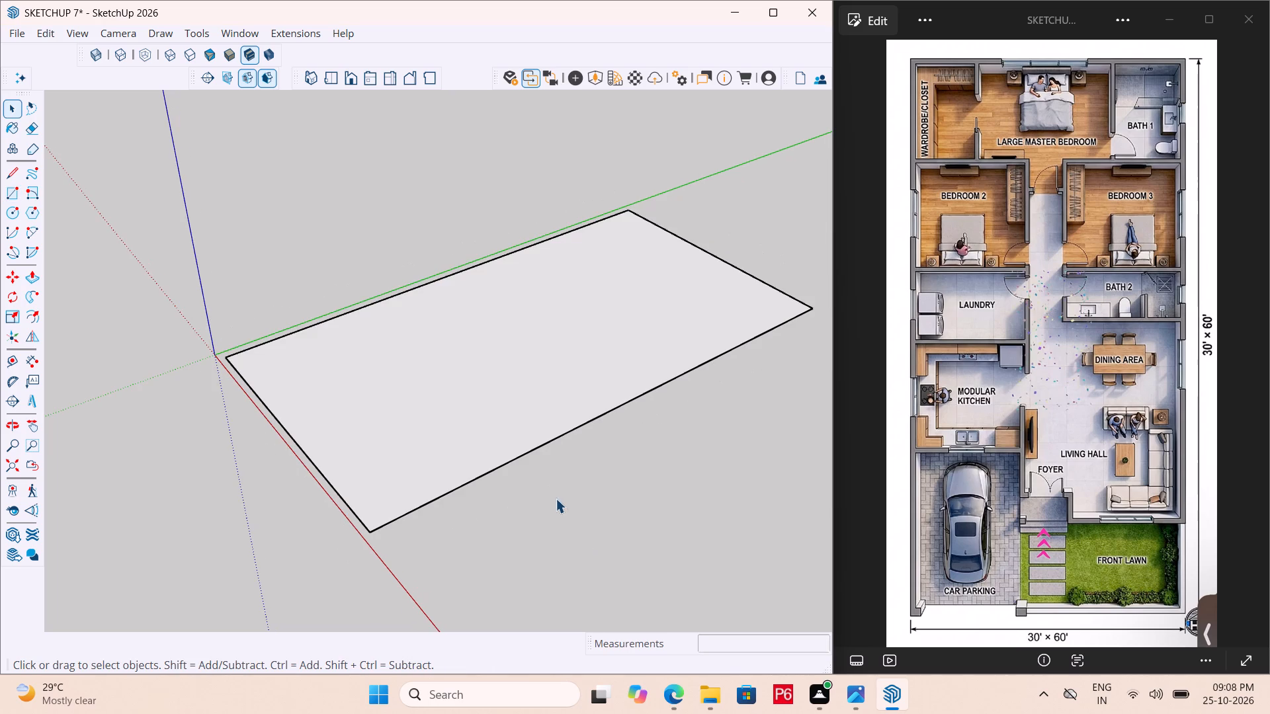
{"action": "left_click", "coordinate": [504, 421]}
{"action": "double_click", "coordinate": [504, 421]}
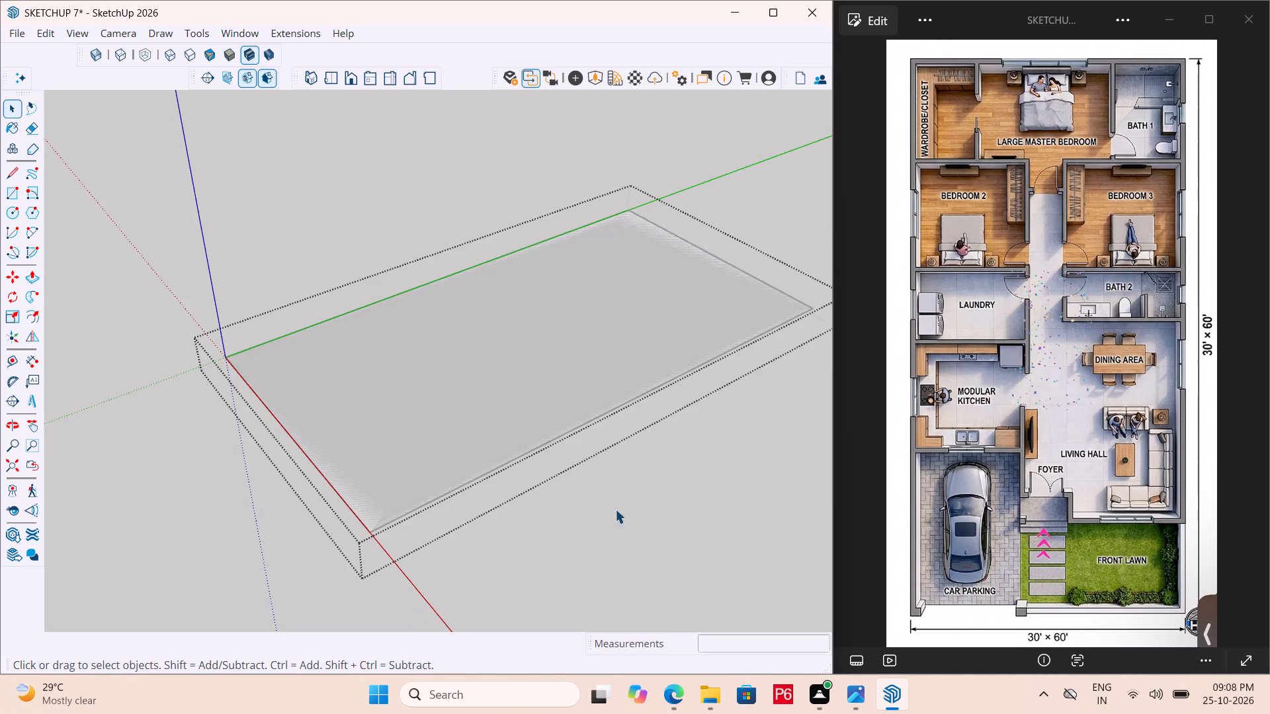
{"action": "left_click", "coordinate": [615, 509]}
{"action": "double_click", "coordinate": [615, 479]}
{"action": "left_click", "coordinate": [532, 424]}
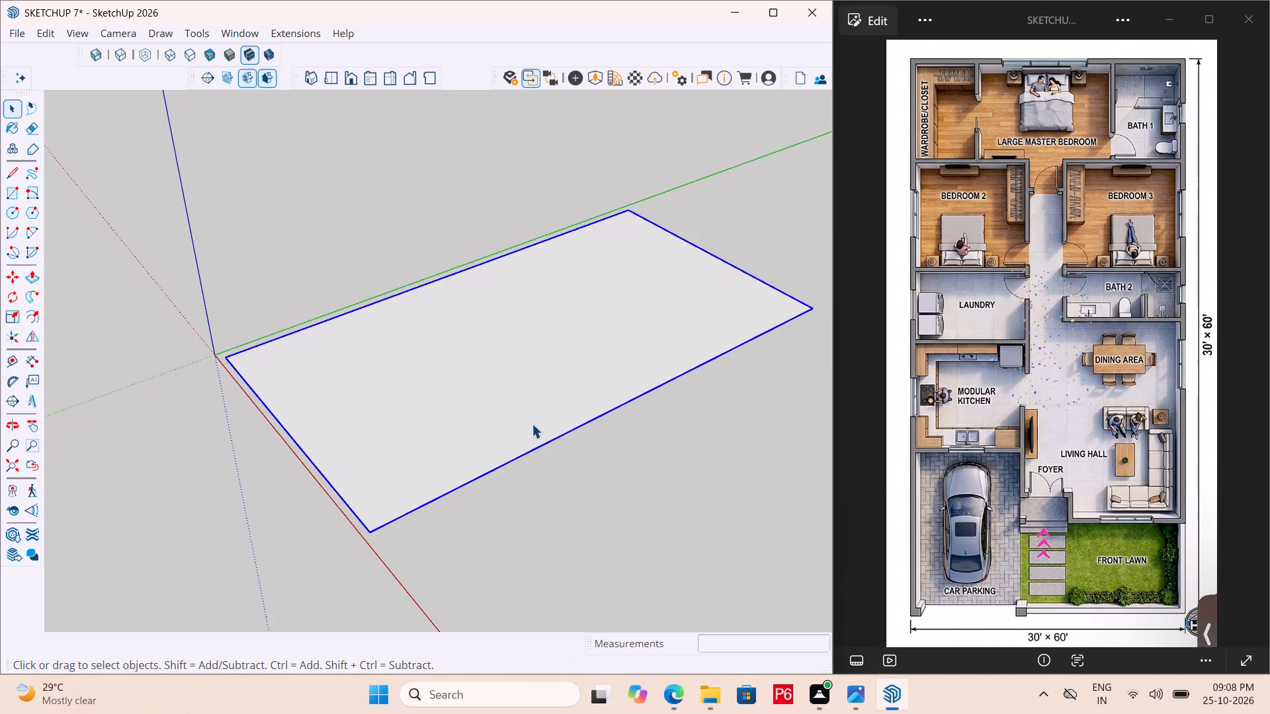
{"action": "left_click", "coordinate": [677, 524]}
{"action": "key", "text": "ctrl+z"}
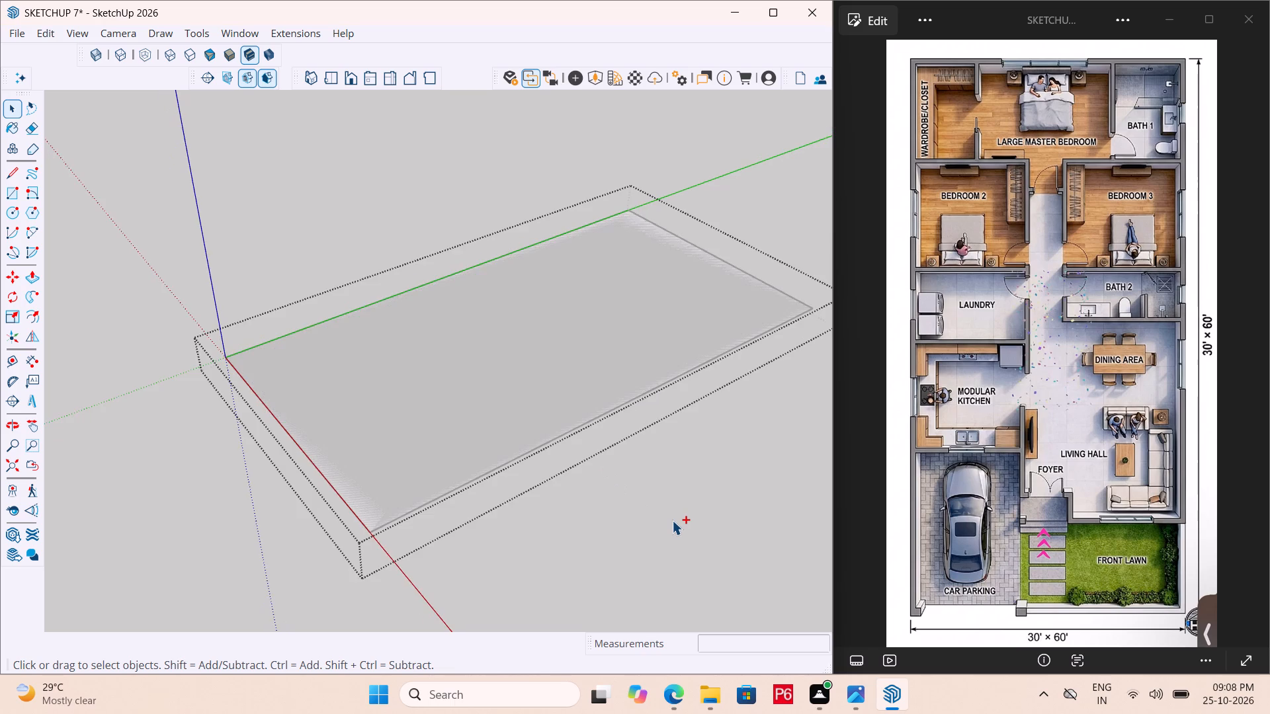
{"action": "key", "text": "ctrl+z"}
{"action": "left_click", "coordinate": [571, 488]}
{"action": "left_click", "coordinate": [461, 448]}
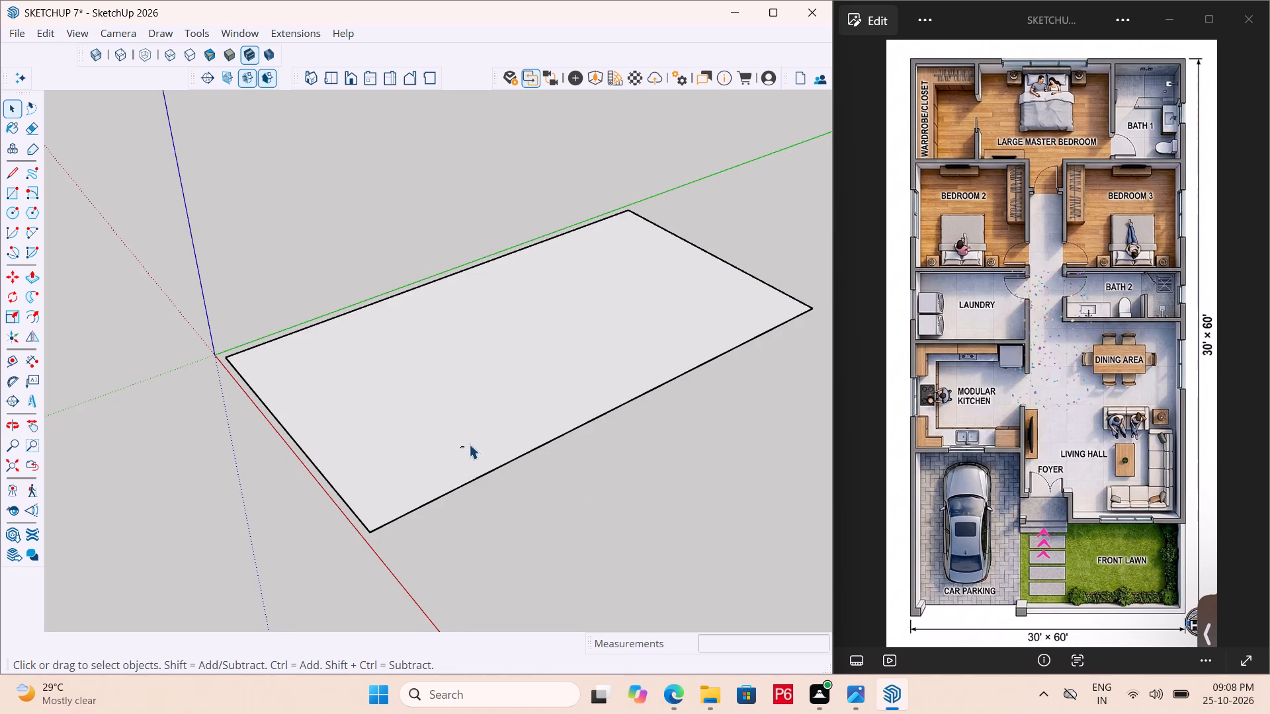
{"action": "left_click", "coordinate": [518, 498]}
Draw a smaller rectangle of about 25' × 54' on the plot, inset from its outline on all sides.
{"action": "type", "text": "RER"}
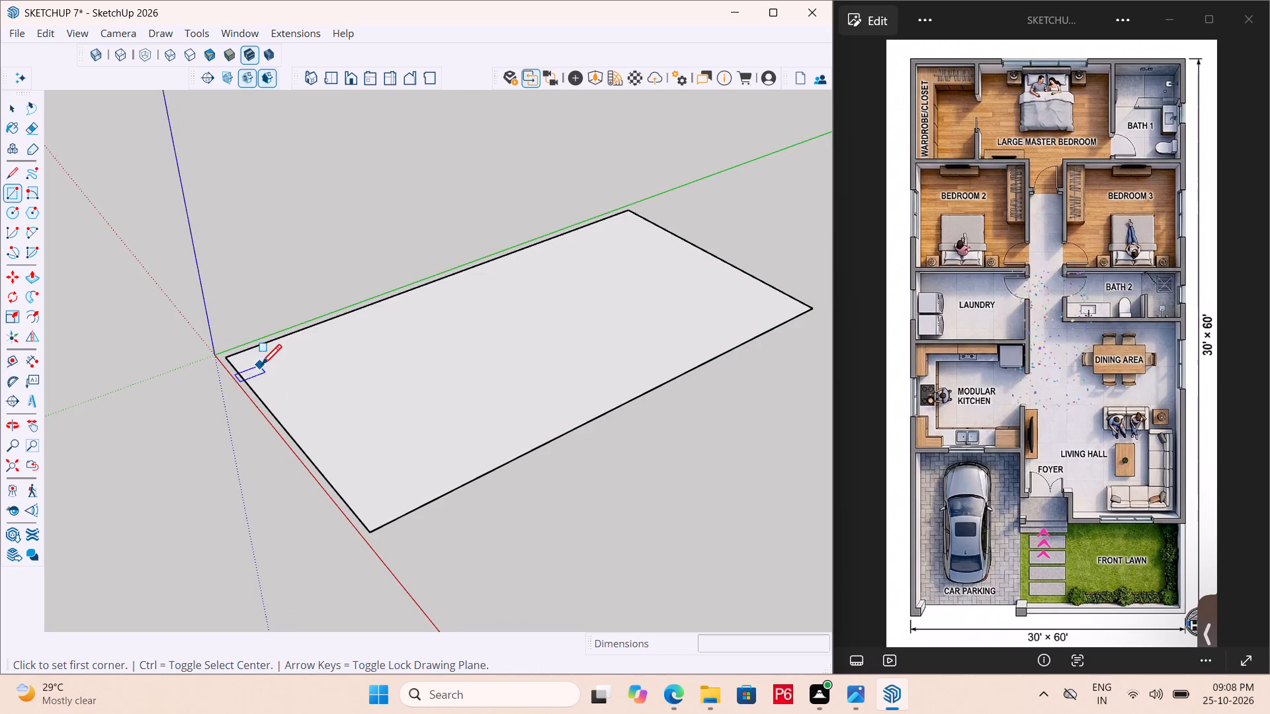
{"action": "left_click", "coordinate": [255, 359]}
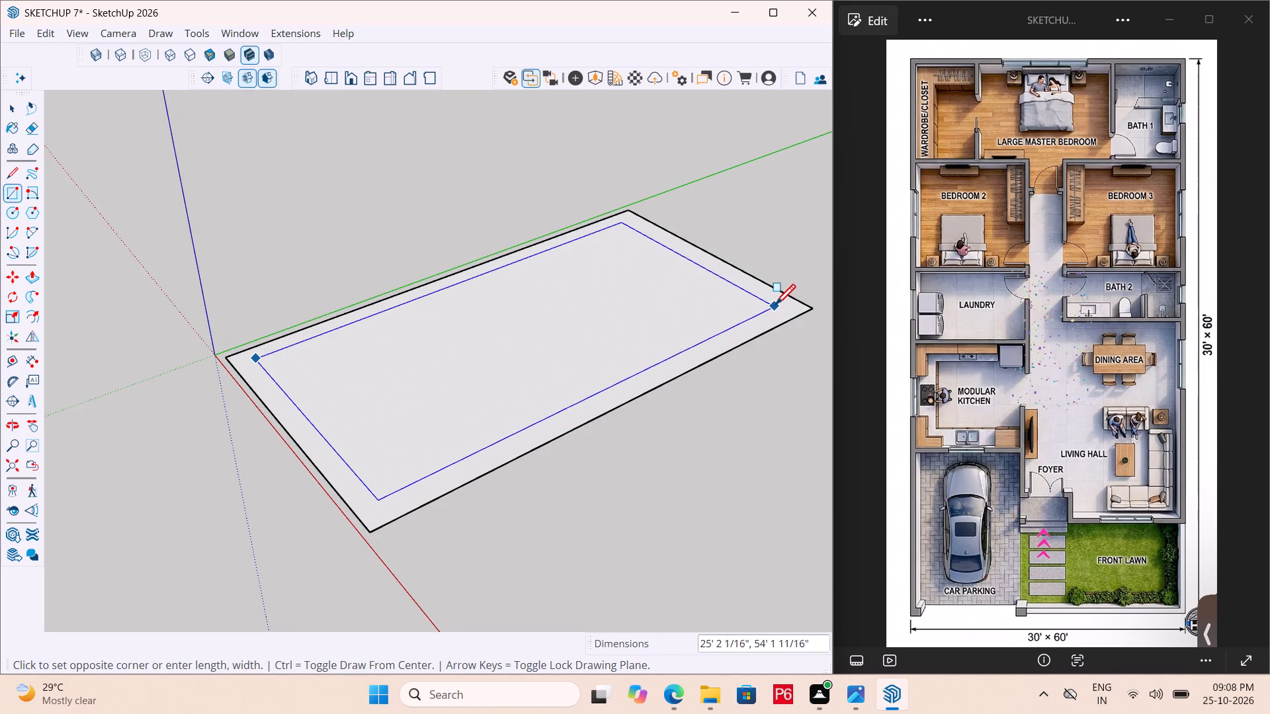
{"action": "left_click", "coordinate": [777, 308]}
Make a group from the inner rectangle's face and its bounding edges.
{"action": "key", "text": "space"}
{"action": "double_click", "coordinate": [657, 319]}
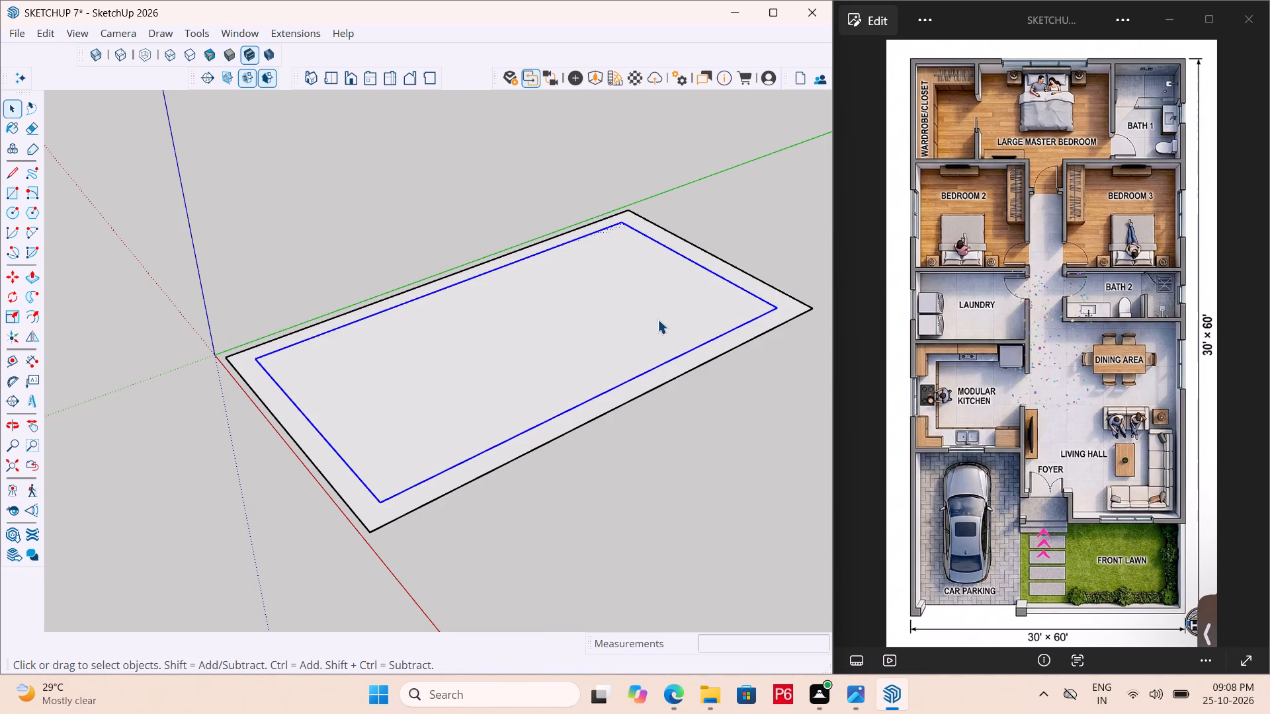
{"action": "left_click", "coordinate": [657, 319]}
{"action": "double_click", "coordinate": [657, 319]}
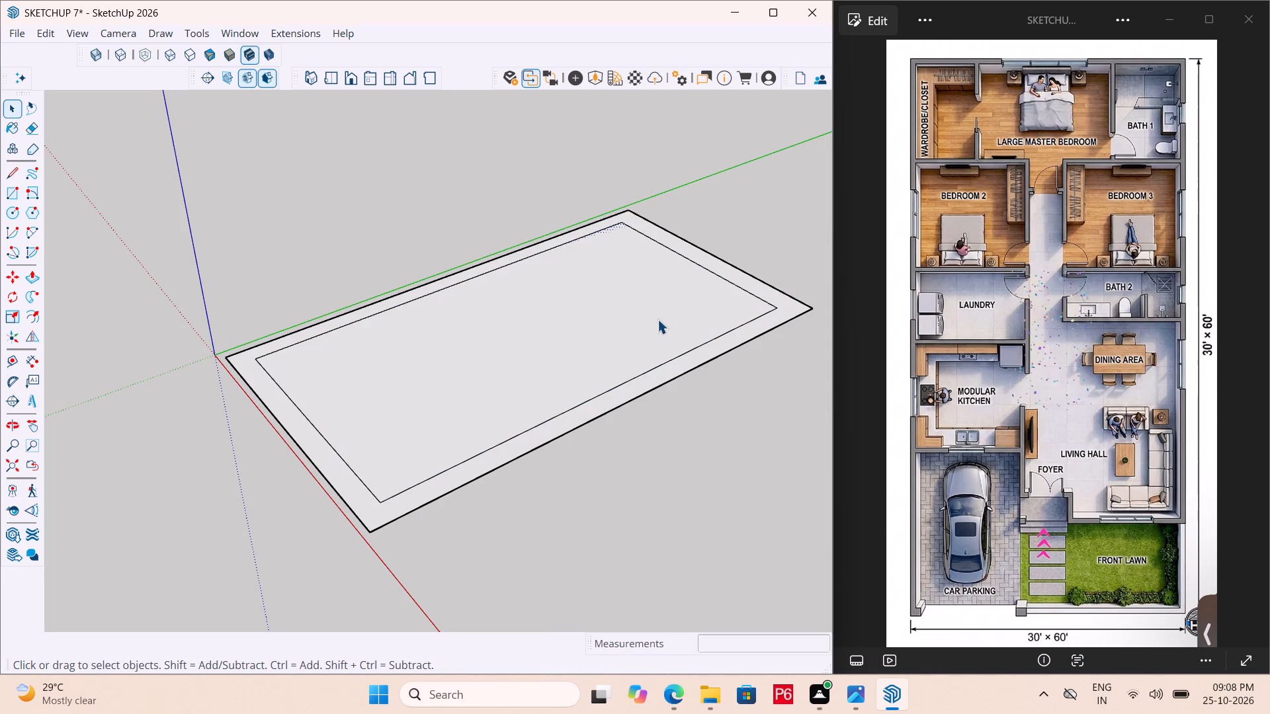
{"action": "right_click", "coordinate": [657, 319]}
{"action": "left_click", "coordinate": [754, 475]}
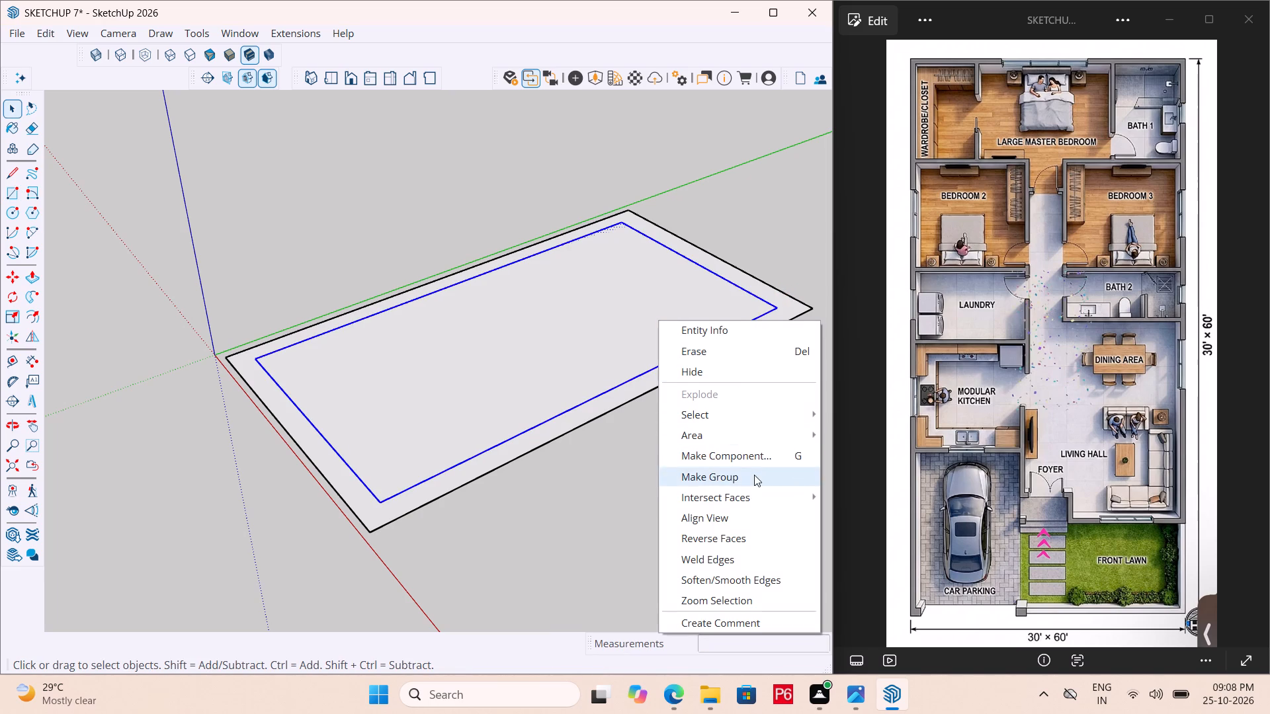
{"action": "left_click", "coordinate": [661, 465]}
Save the model with the grouped inner rectangle.
{"action": "key", "text": "ctrl+s"}
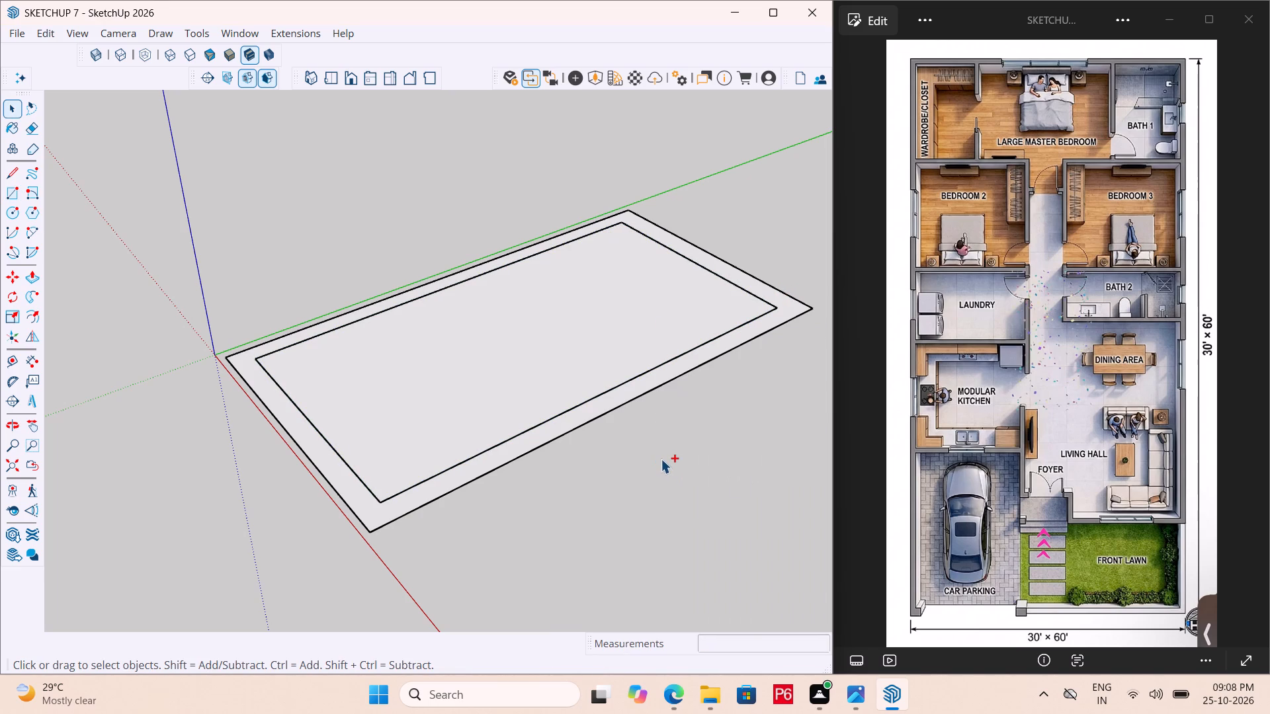
{"action": "key", "text": "ctrl+s"}
{"action": "key", "text": "ctrl+s"}
Open the inner rectangle's group and Push/Pull its face upward by 6".
{"action": "left_click", "coordinate": [620, 363]}
{"action": "double_click", "coordinate": [618, 358]}
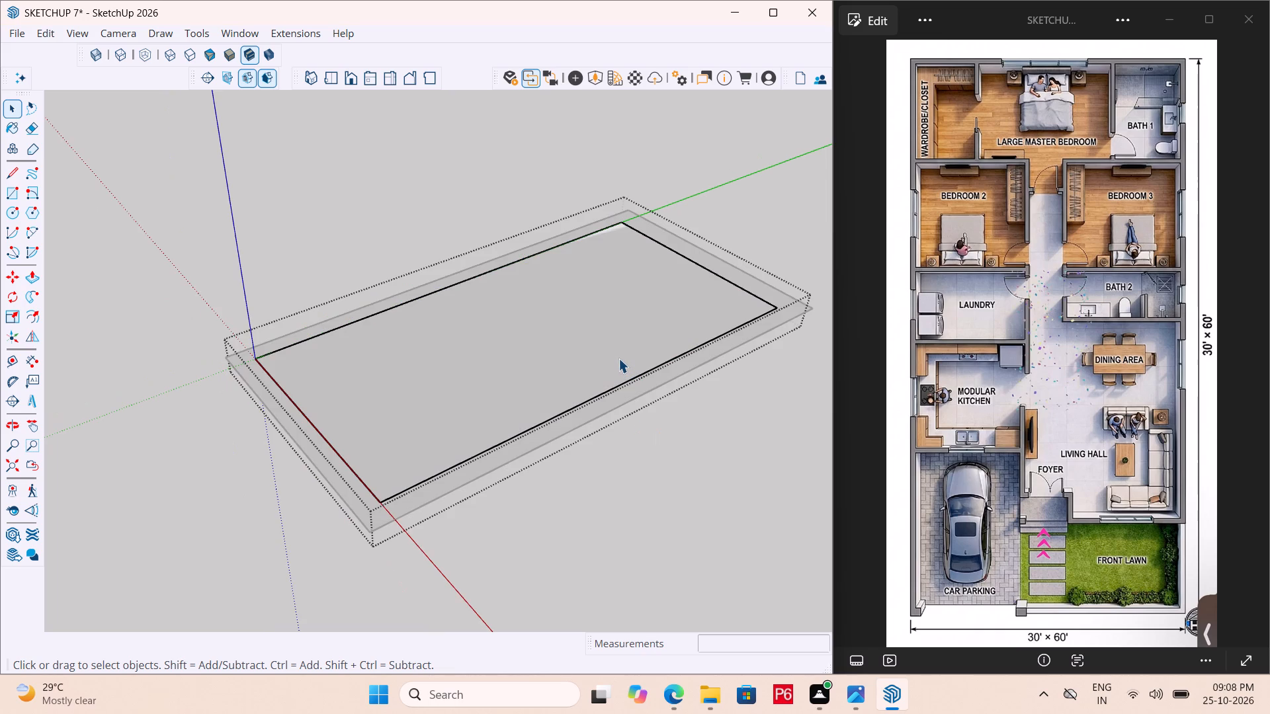
{"action": "key", "text": "p"}
{"action": "left_click", "coordinate": [618, 358]}
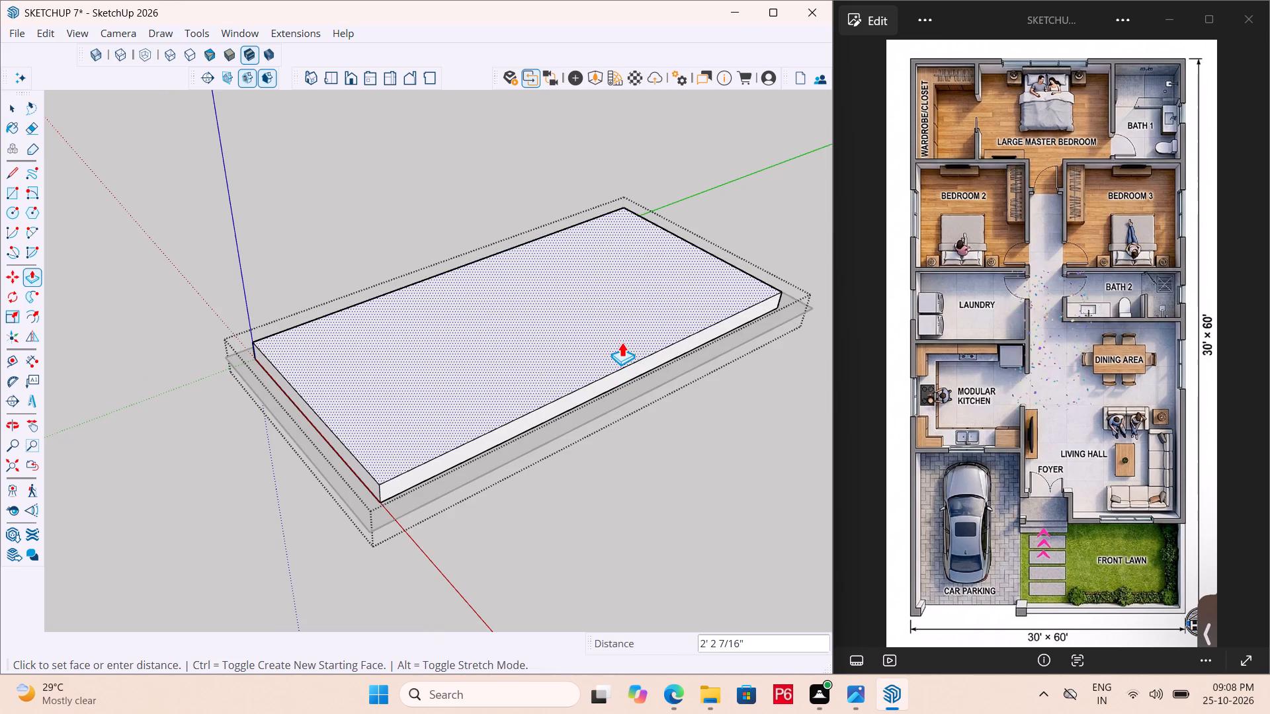
{"action": "type", "text": "6\""}
{"action": "key", "text": "Return"}
{"action": "key", "text": "Return"}
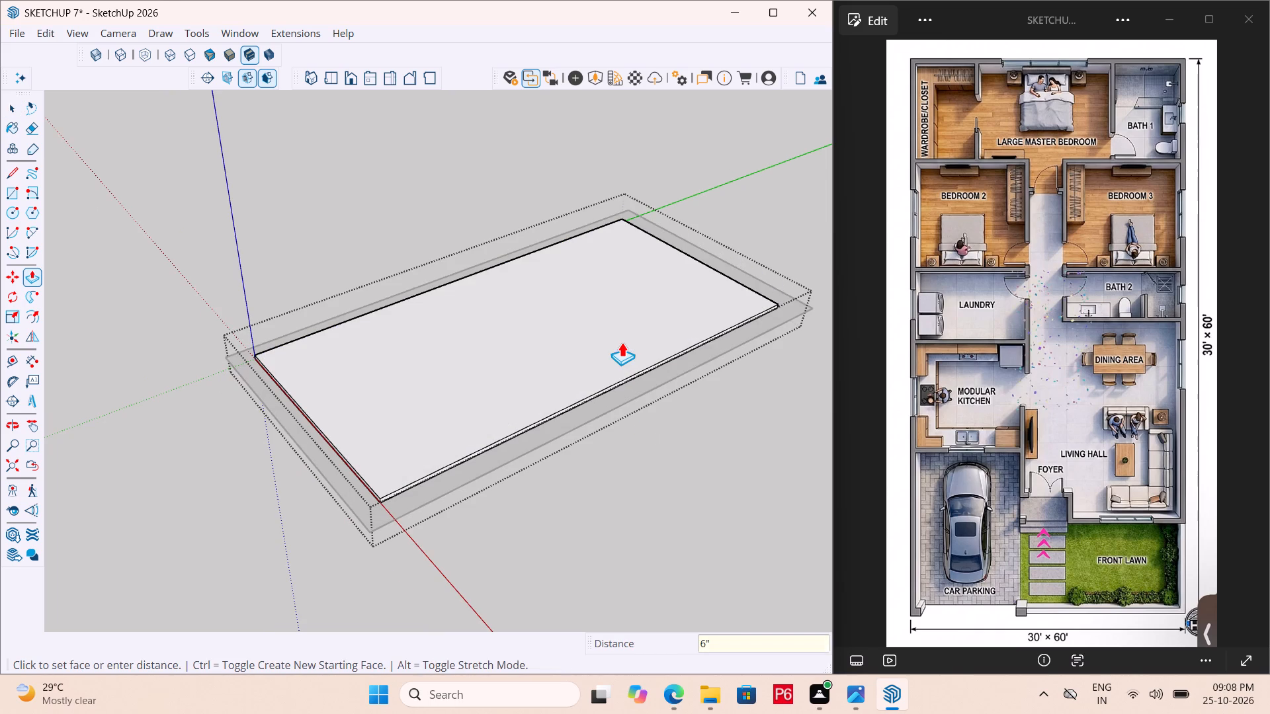
Save the model with the raised inner slab.
{"action": "key", "text": "ctrl+s"}
{"action": "key", "text": "ctrl+s"}
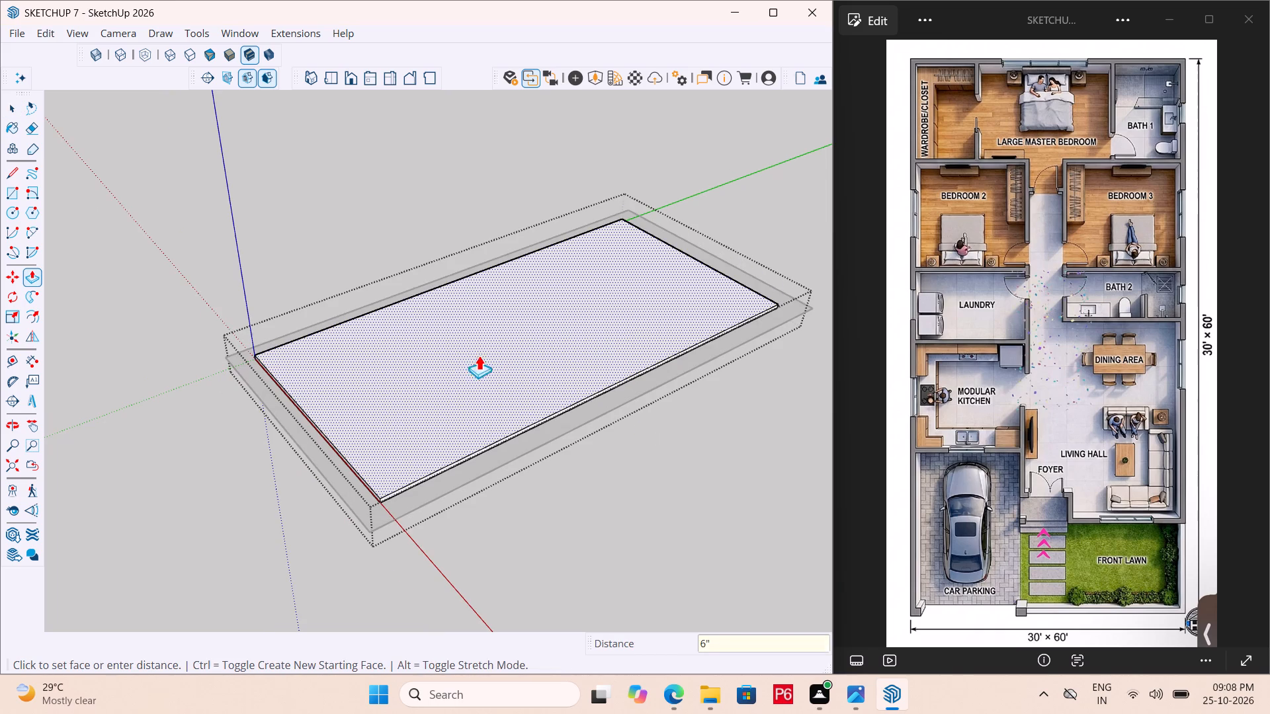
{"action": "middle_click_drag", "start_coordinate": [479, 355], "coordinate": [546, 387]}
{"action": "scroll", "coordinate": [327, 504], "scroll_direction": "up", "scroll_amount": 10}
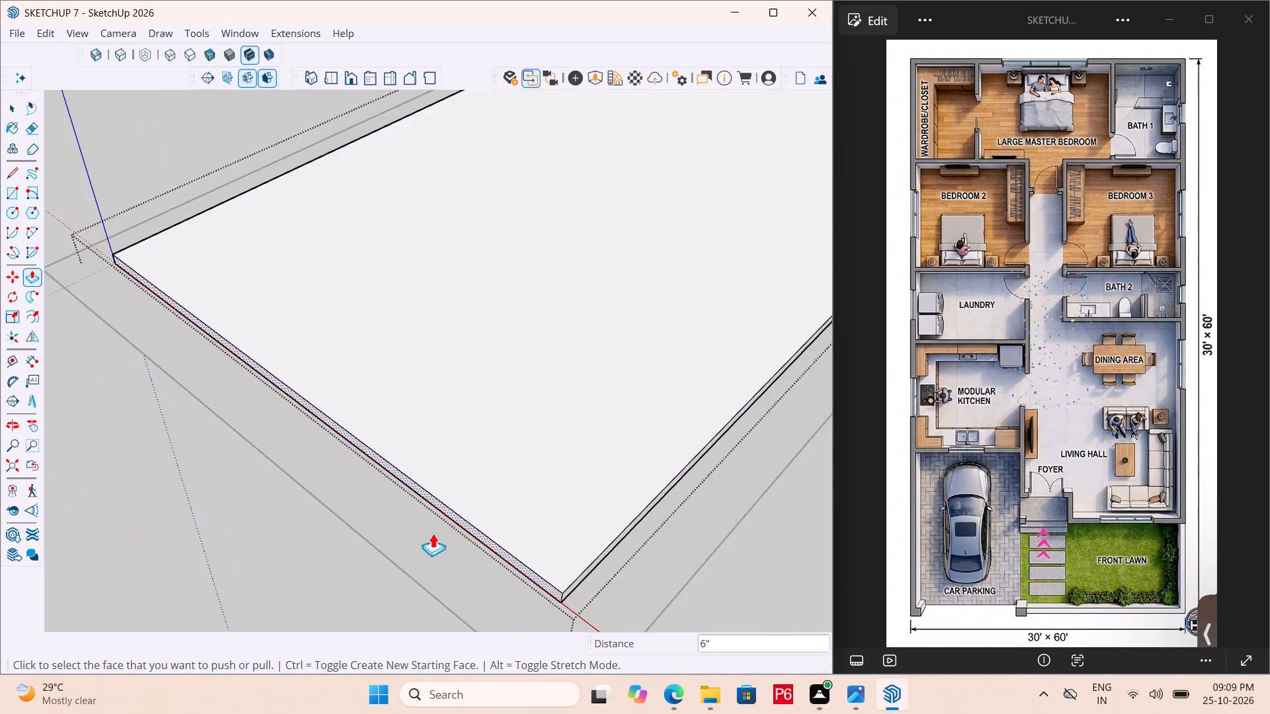
Push/Pull the raised slab's short side by the red axis and its long side opposite the green axis outward to the base rectangle's edges.
{"action": "scroll", "coordinate": [433, 533], "scroll_direction": "up", "scroll_amount": 4}
{"action": "left_click", "coordinate": [462, 499]}
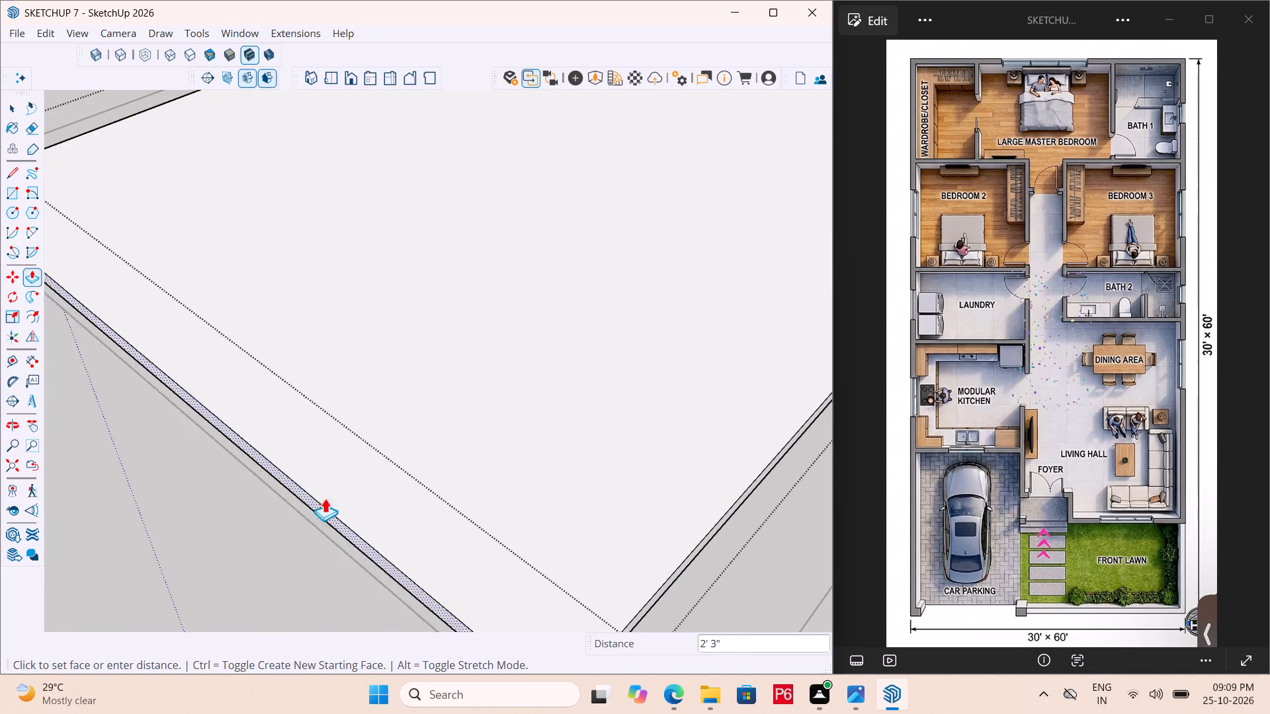
{"action": "scroll", "coordinate": [299, 439], "scroll_direction": "down", "scroll_amount": 3}
{"action": "middle_click_drag", "start_coordinate": [291, 395], "coordinate": [255, 274]}
{"action": "left_click_drag", "start_coordinate": [477, 586], "coordinate": [471, 584]}
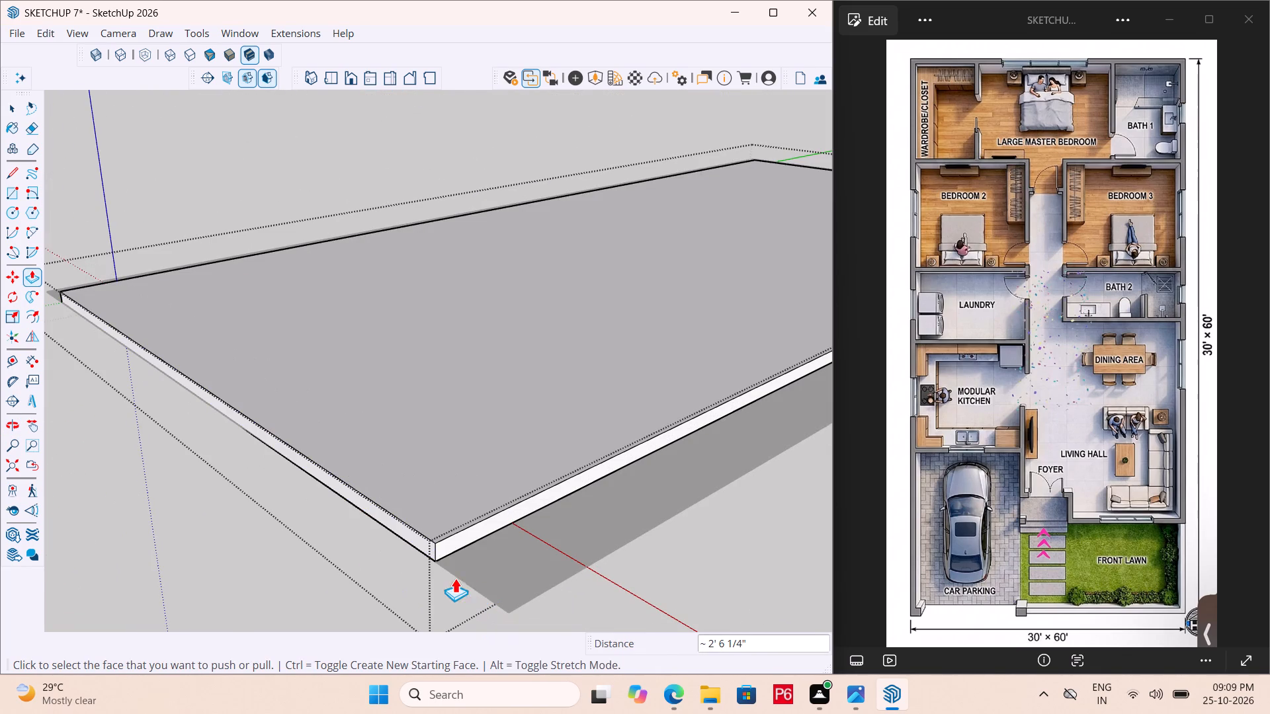
{"action": "left_click", "coordinate": [465, 536]}
{"action": "middle_click_drag", "start_coordinate": [603, 553], "coordinate": [445, 394]}
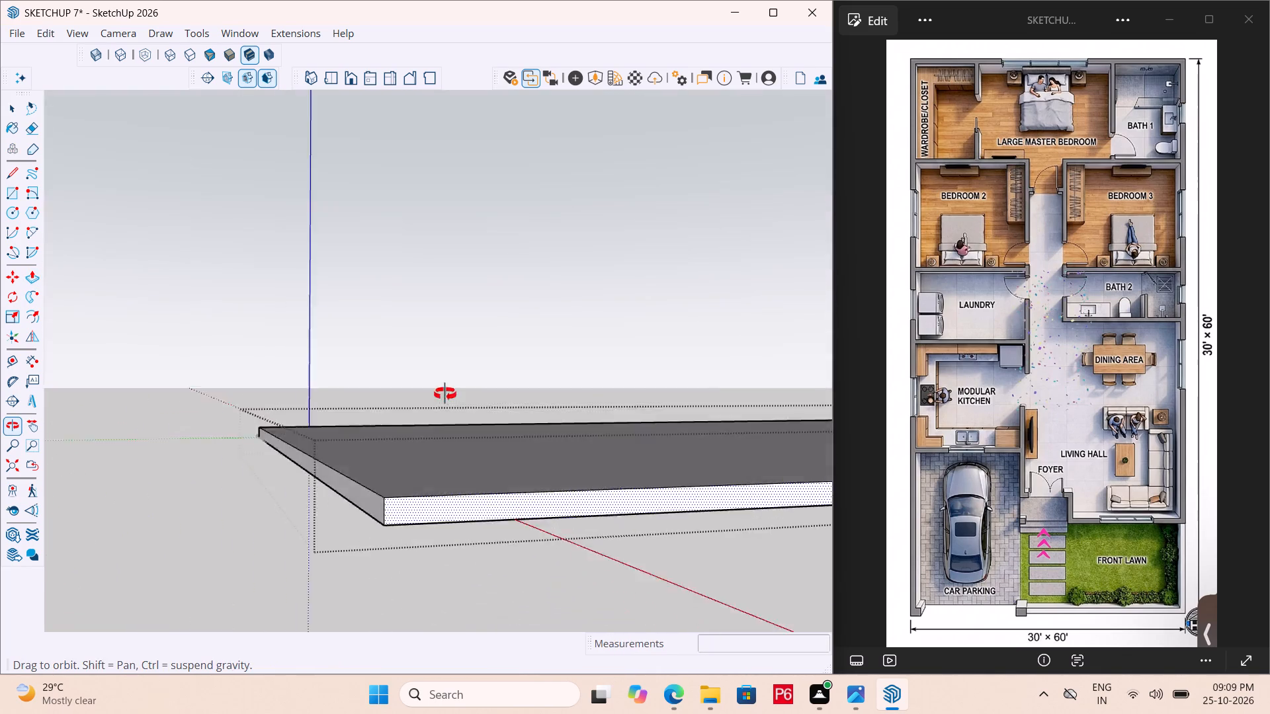
{"action": "middle_click_drag", "start_coordinate": [445, 394], "coordinate": [425, 275]}
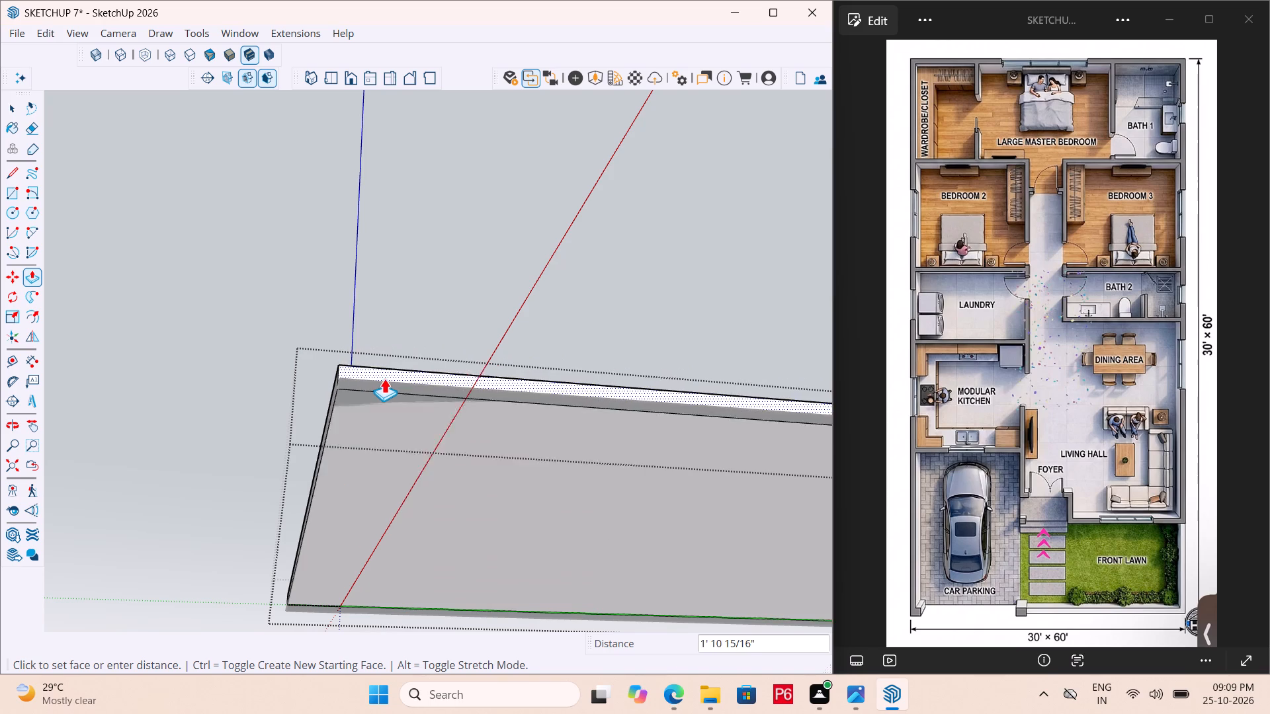
{"action": "middle_click_drag", "start_coordinate": [353, 386], "coordinate": [740, 412]}
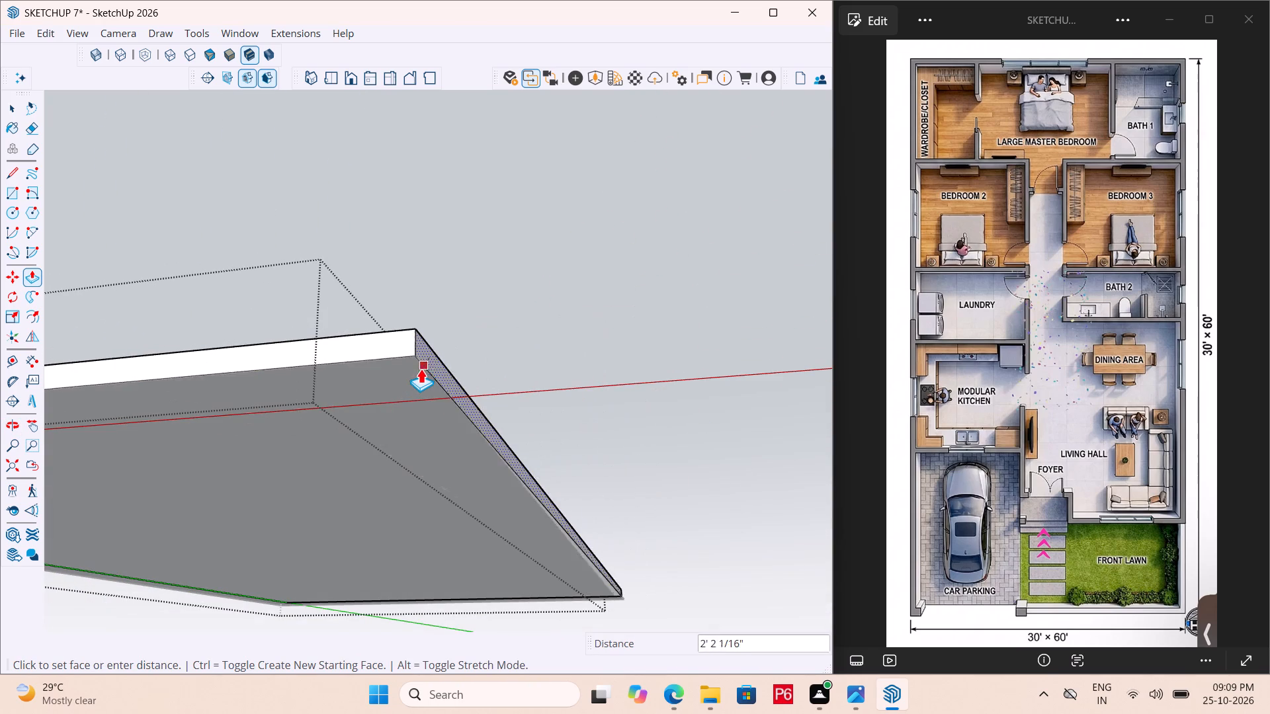
{"action": "left_click", "coordinate": [426, 372]}
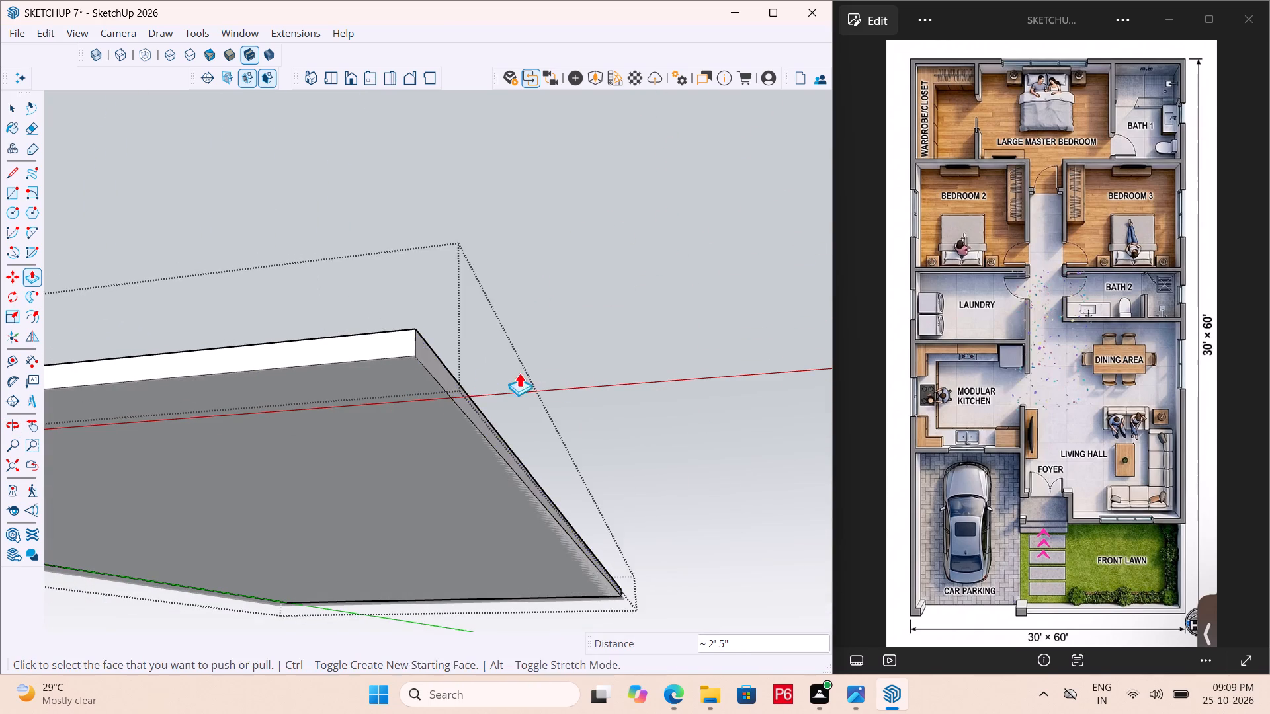
{"action": "scroll", "coordinate": [558, 374], "scroll_direction": "down", "scroll_amount": 3}
{"action": "middle_click_drag", "start_coordinate": [558, 374], "coordinate": [179, 543]}
{"action": "scroll", "coordinate": [207, 508], "scroll_direction": "down", "scroll_amount": 12}
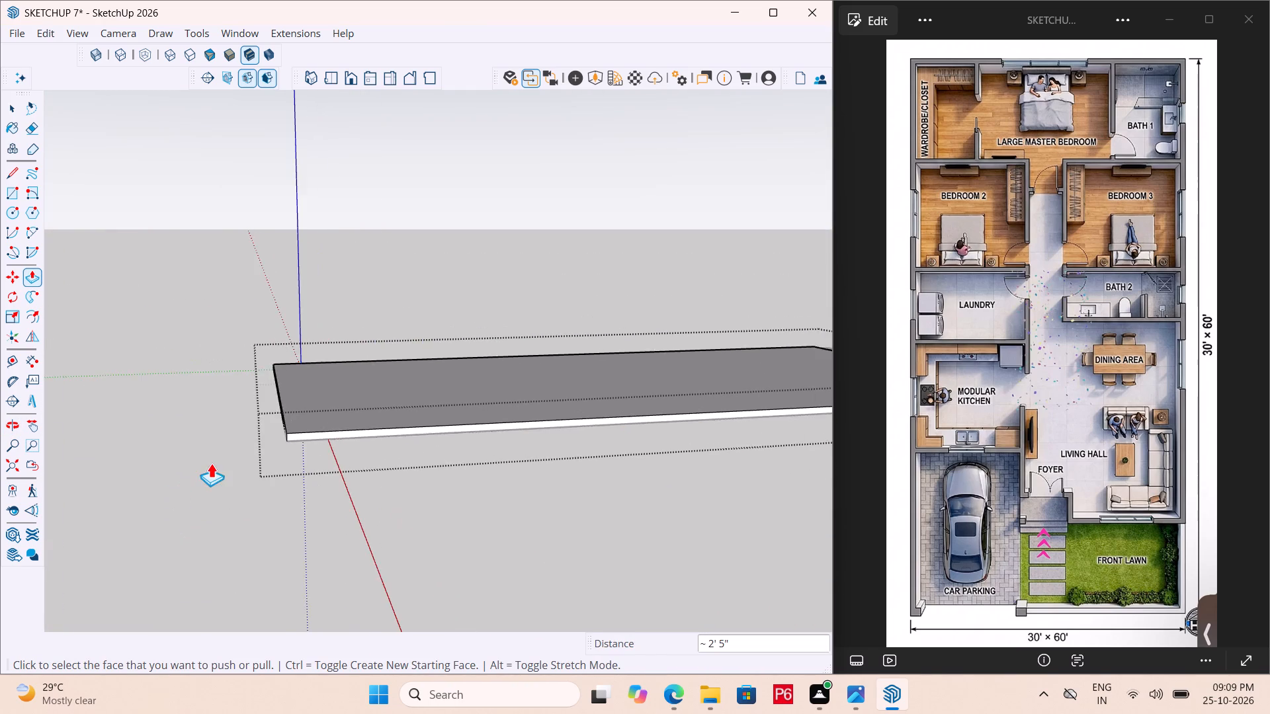
Push/Pull the slab's far short end and its long side along the green axis outward to the base rectangle's edges.
{"action": "scroll", "coordinate": [212, 463], "scroll_direction": "down", "scroll_amount": 6}
{"action": "middle_click_drag", "start_coordinate": [663, 469], "coordinate": [258, 465]}
{"action": "scroll", "coordinate": [525, 493], "scroll_direction": "up", "scroll_amount": 5}
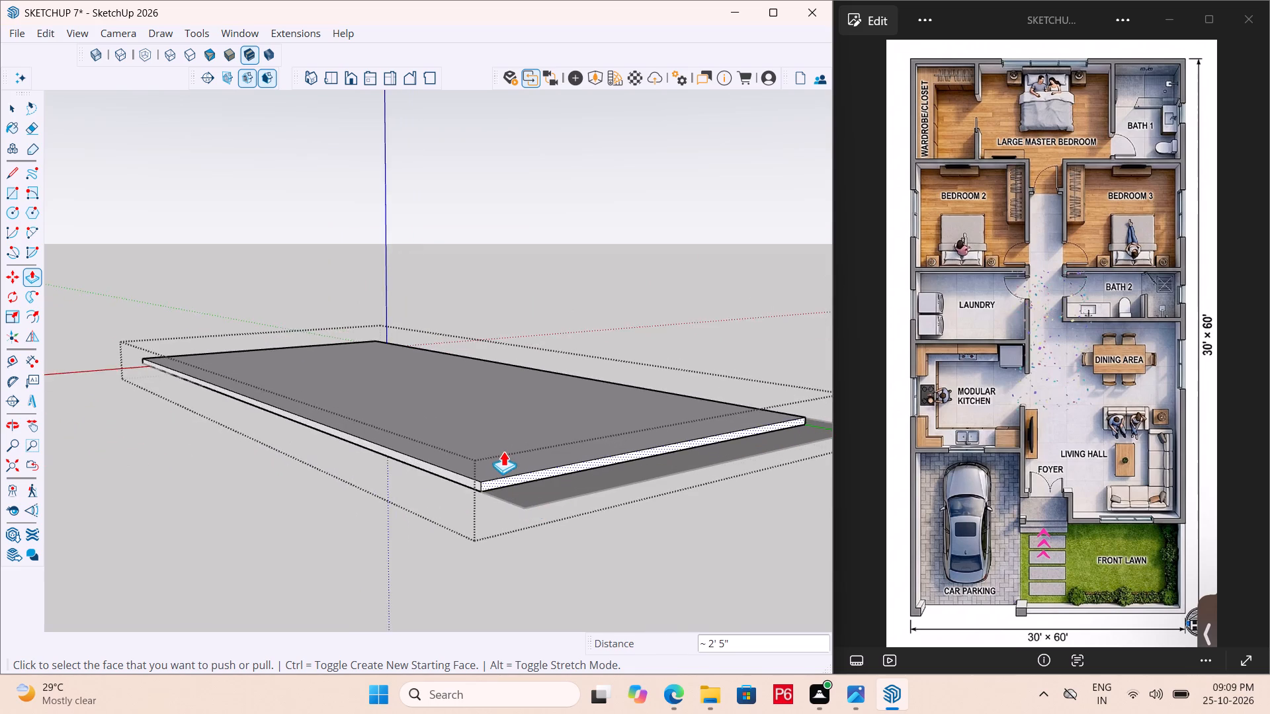
{"action": "scroll", "coordinate": [503, 452], "scroll_direction": "up", "scroll_amount": 4}
{"action": "left_click", "coordinate": [501, 496]}
{"action": "left_click", "coordinate": [556, 536]}
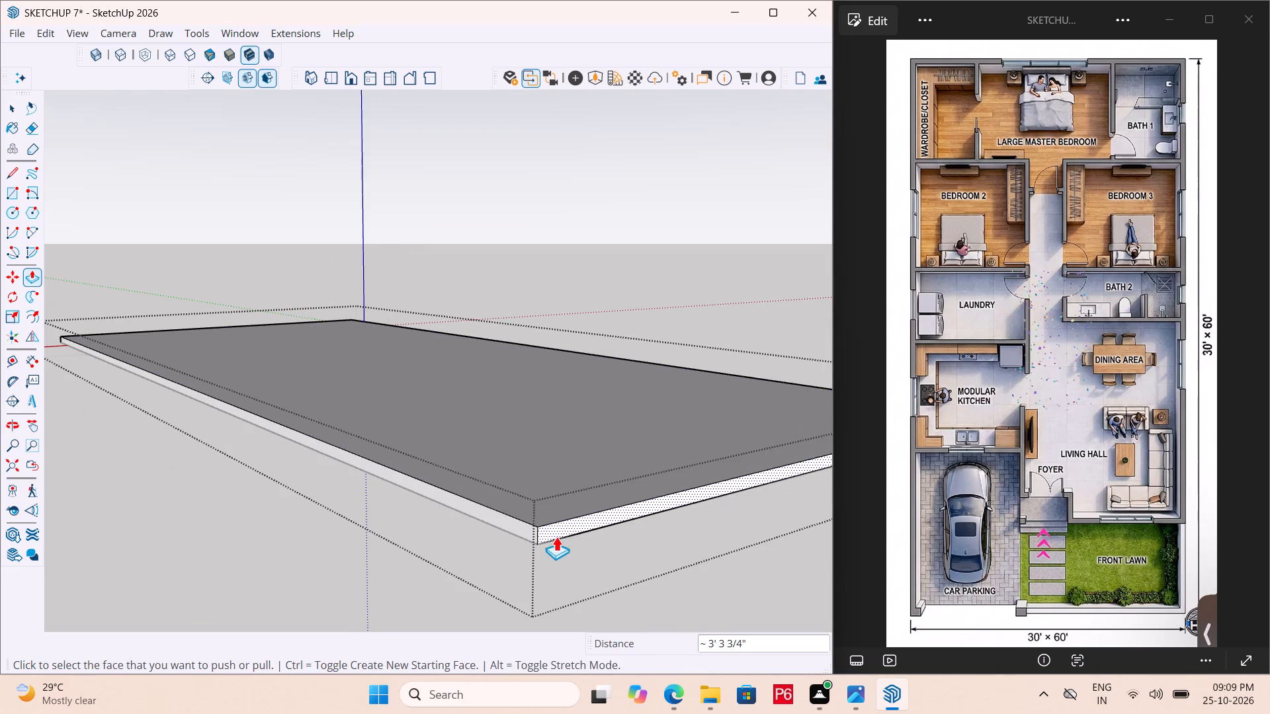
{"action": "scroll", "coordinate": [435, 494], "scroll_direction": "down", "scroll_amount": 5}
{"action": "middle_click_drag", "start_coordinate": [771, 500], "coordinate": [301, 518]}
{"action": "scroll", "coordinate": [296, 511], "scroll_direction": "up", "scroll_amount": 4}
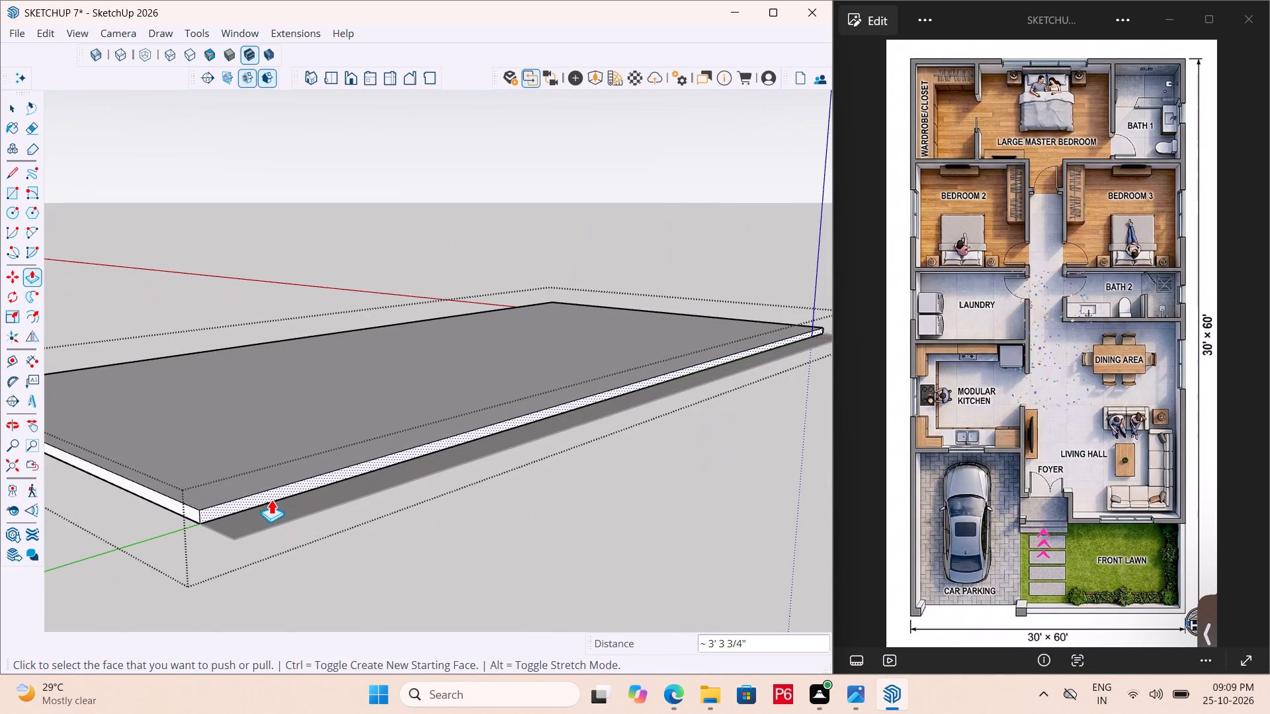
{"action": "left_click", "coordinate": [278, 488]}
{"action": "left_click", "coordinate": [250, 528]}
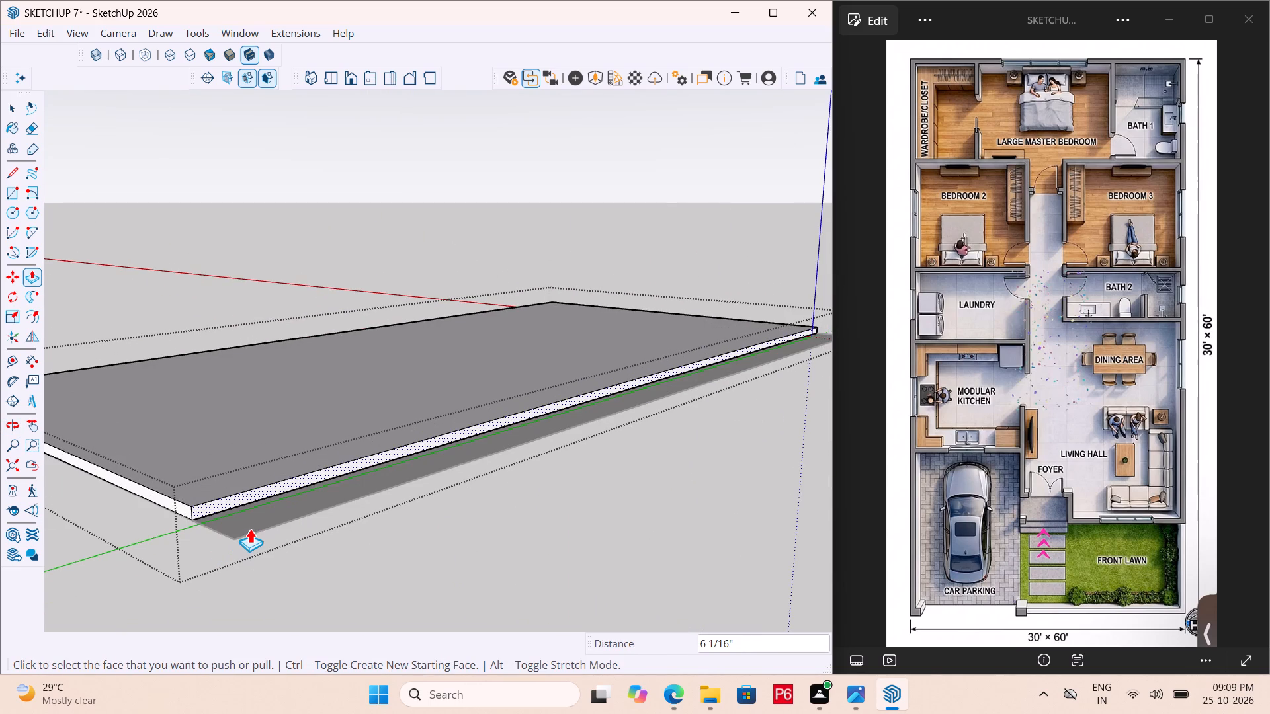
{"action": "left_click", "coordinate": [253, 496]}
{"action": "left_click", "coordinate": [256, 534]}
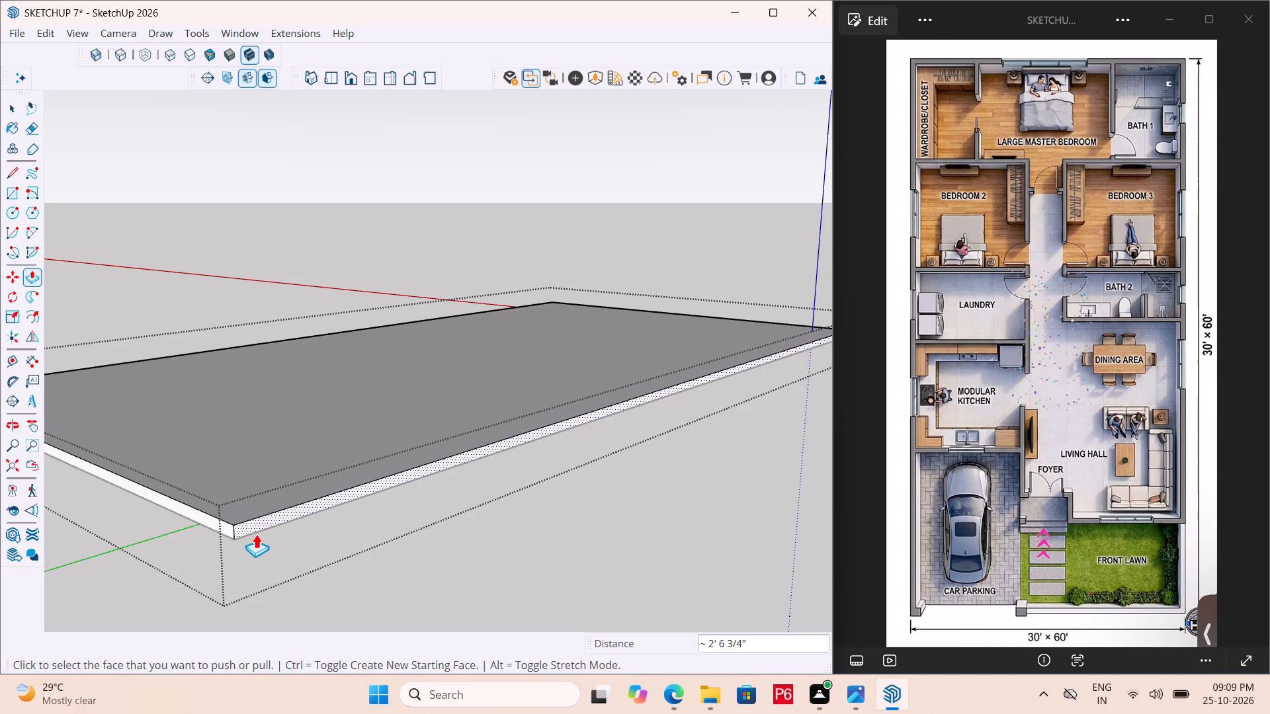
Save the model with the enlarged slab.
{"action": "key", "text": "ctrl+s"}
{"action": "key", "text": "ctrl+s"}
{"action": "key", "text": "ctrl+s"}
{"action": "key", "text": "ctrl+s"}
{"action": "key", "text": "ctrl+s"}
{"action": "key", "text": "ctrl+s"}
{"action": "scroll", "coordinate": [558, 517], "scroll_direction": "down", "scroll_amount": 1, "text": "ctrl"}
{"action": "key", "text": "ctrl+s"}
{"action": "key", "text": "ctrl+s"}
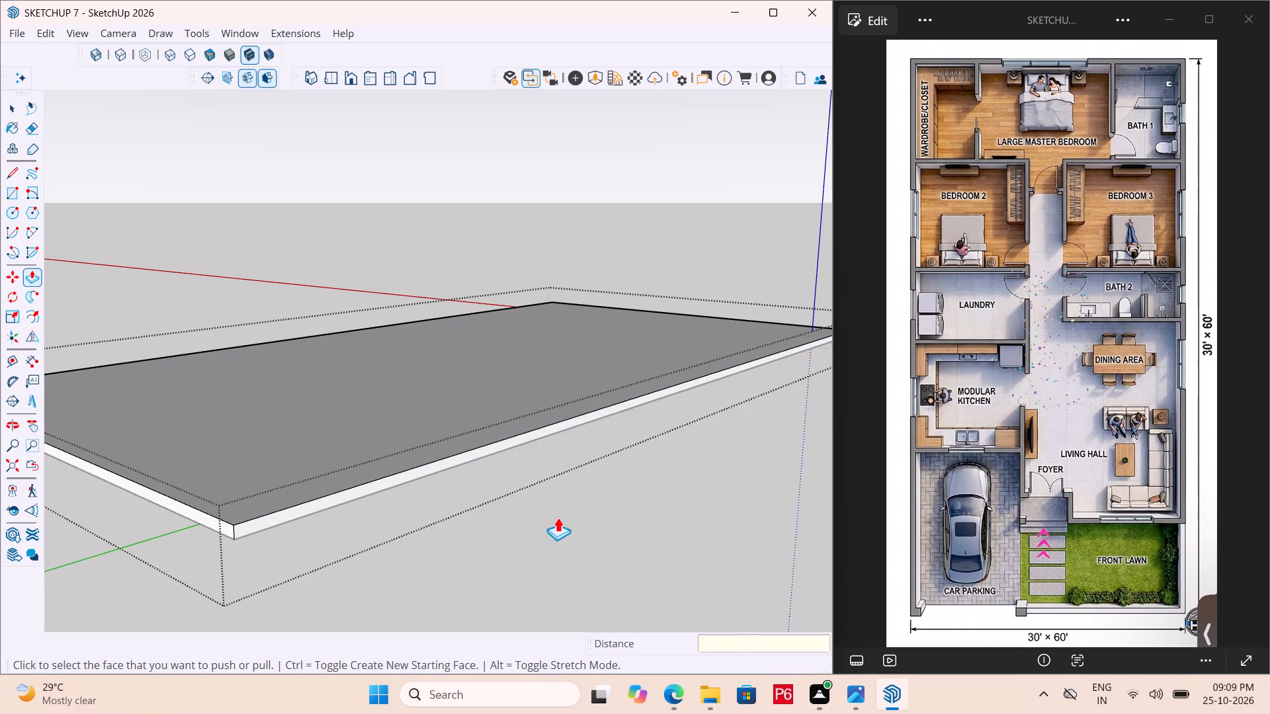
{"action": "key", "text": "ctrl+s"}
{"action": "key", "text": "ctrl+s"}
Close the slab's group to return to the whole model.
{"action": "scroll", "coordinate": [433, 459], "scroll_direction": "down", "scroll_amount": 4}
{"action": "middle_click_drag", "start_coordinate": [403, 508], "coordinate": [416, 519]}
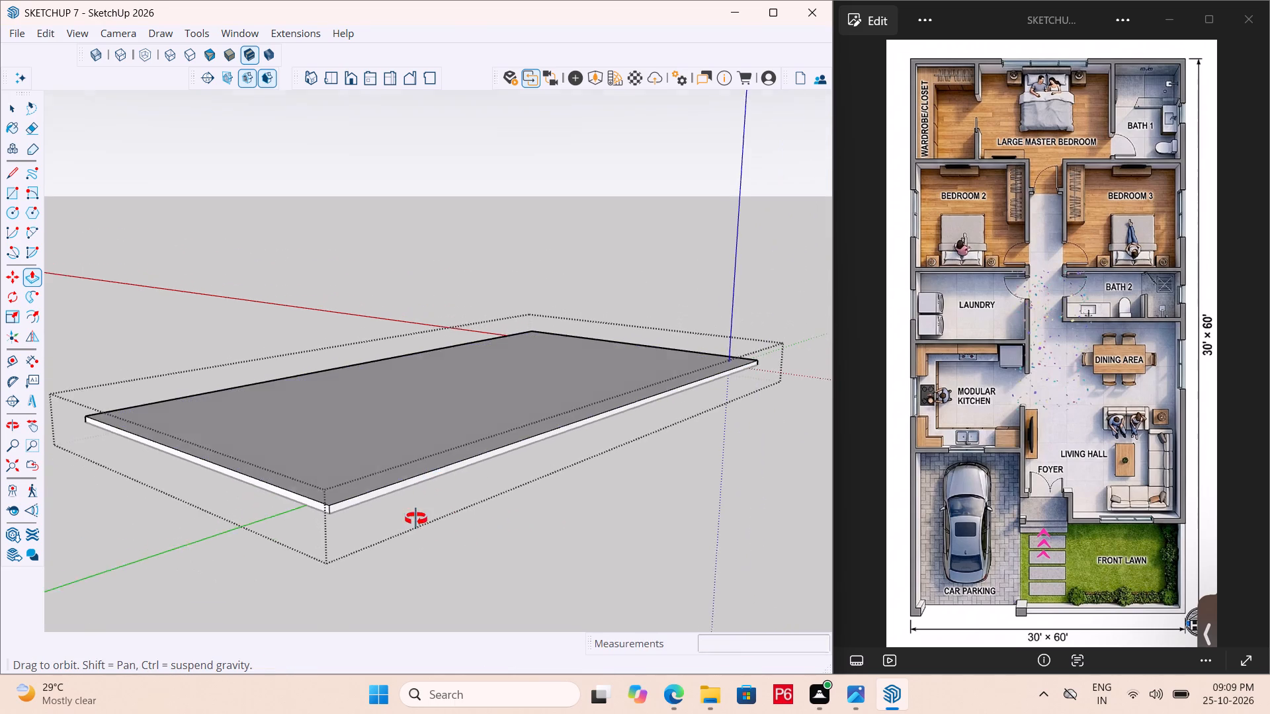
{"action": "middle_click_drag", "start_coordinate": [416, 519], "coordinate": [898, 557]}
{"action": "middle_click_drag", "start_coordinate": [323, 434], "coordinate": [968, 558]}
{"action": "scroll", "coordinate": [437, 436], "scroll_direction": "down", "scroll_amount": 4}
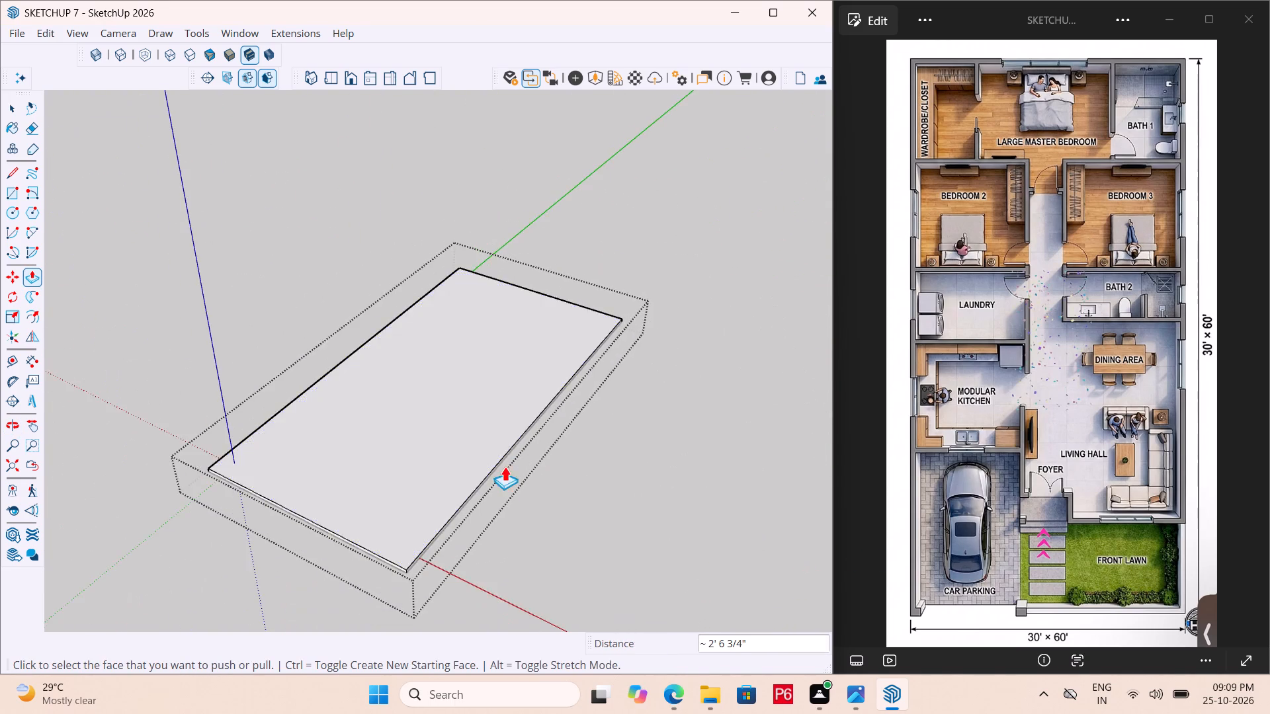
{"action": "middle_click_drag", "start_coordinate": [499, 498], "coordinate": [456, 578]}
{"action": "key", "text": "space"}
{"action": "left_click", "coordinate": [614, 516]}
Select the slab from above and the base rectangle from below to check that they are separate objects.
{"action": "left_click", "coordinate": [451, 460]}
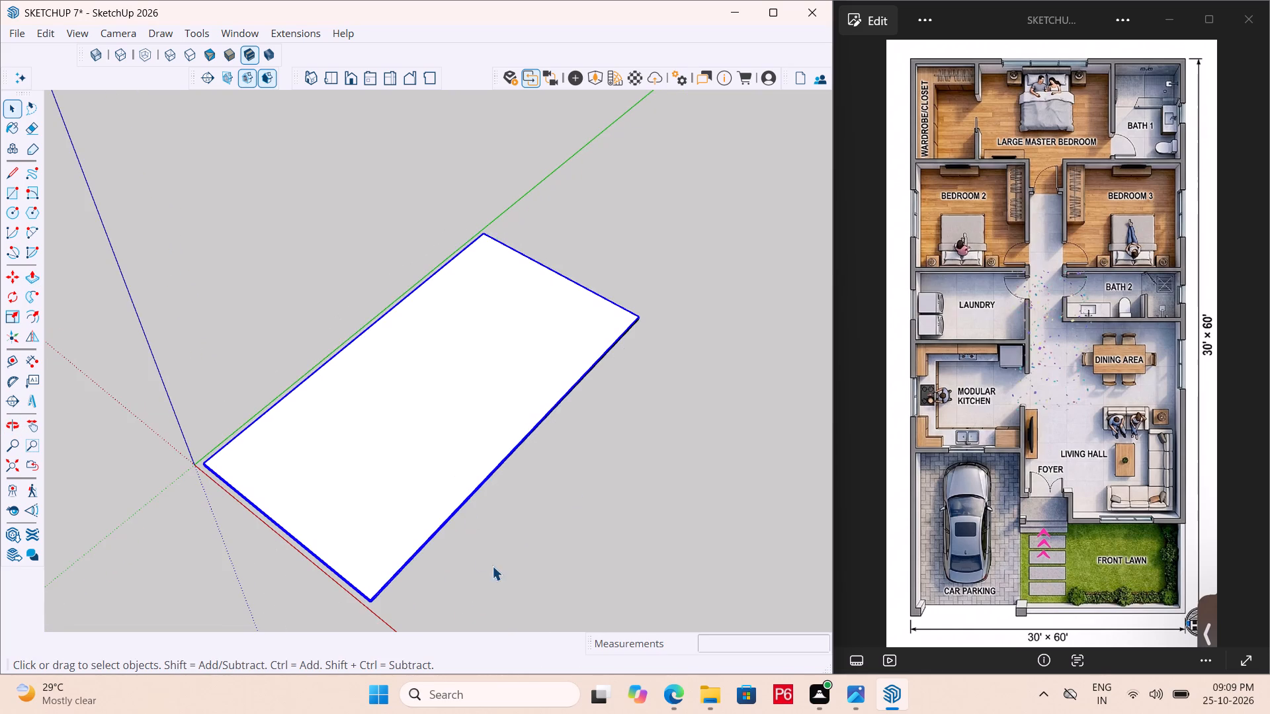
{"action": "middle_click_drag", "start_coordinate": [493, 564], "coordinate": [406, 427]}
{"action": "scroll", "coordinate": [292, 506], "scroll_direction": "up", "scroll_amount": 5}
{"action": "middle_click_drag", "start_coordinate": [291, 500], "coordinate": [280, 304]}
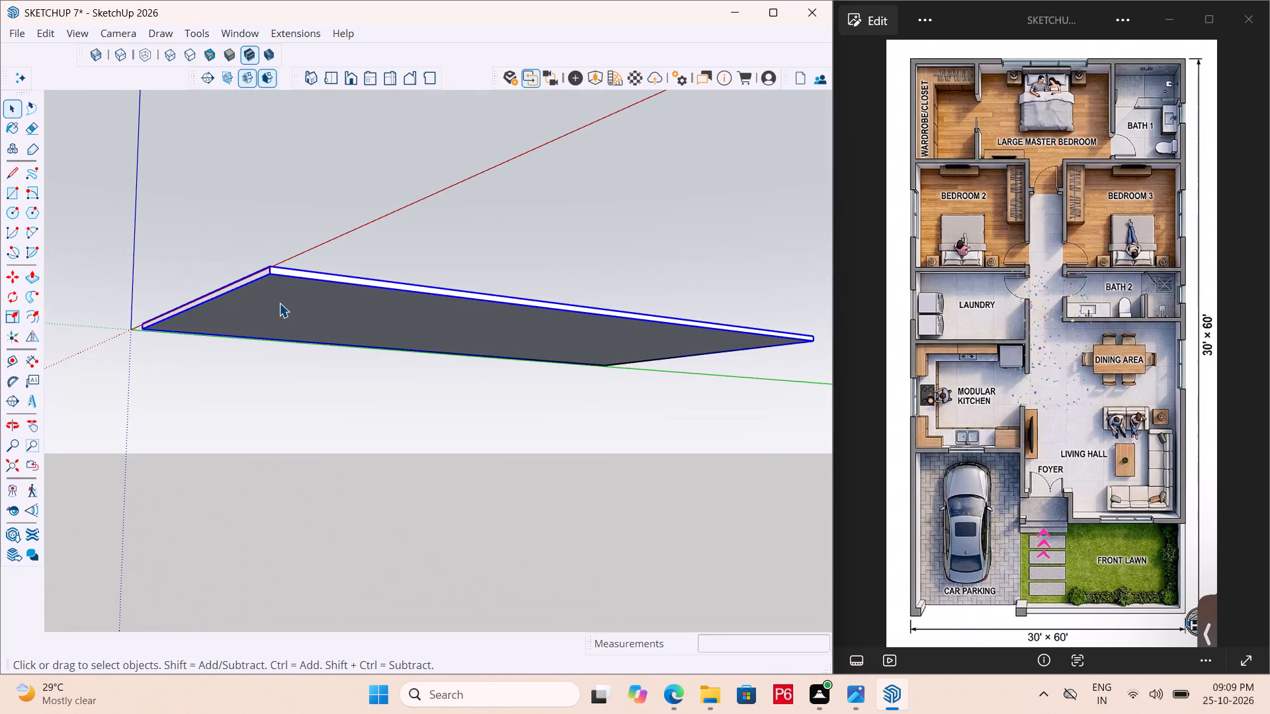
{"action": "left_click", "coordinate": [281, 303]}
{"action": "middle_click_drag", "start_coordinate": [353, 364], "coordinate": [386, 541]}
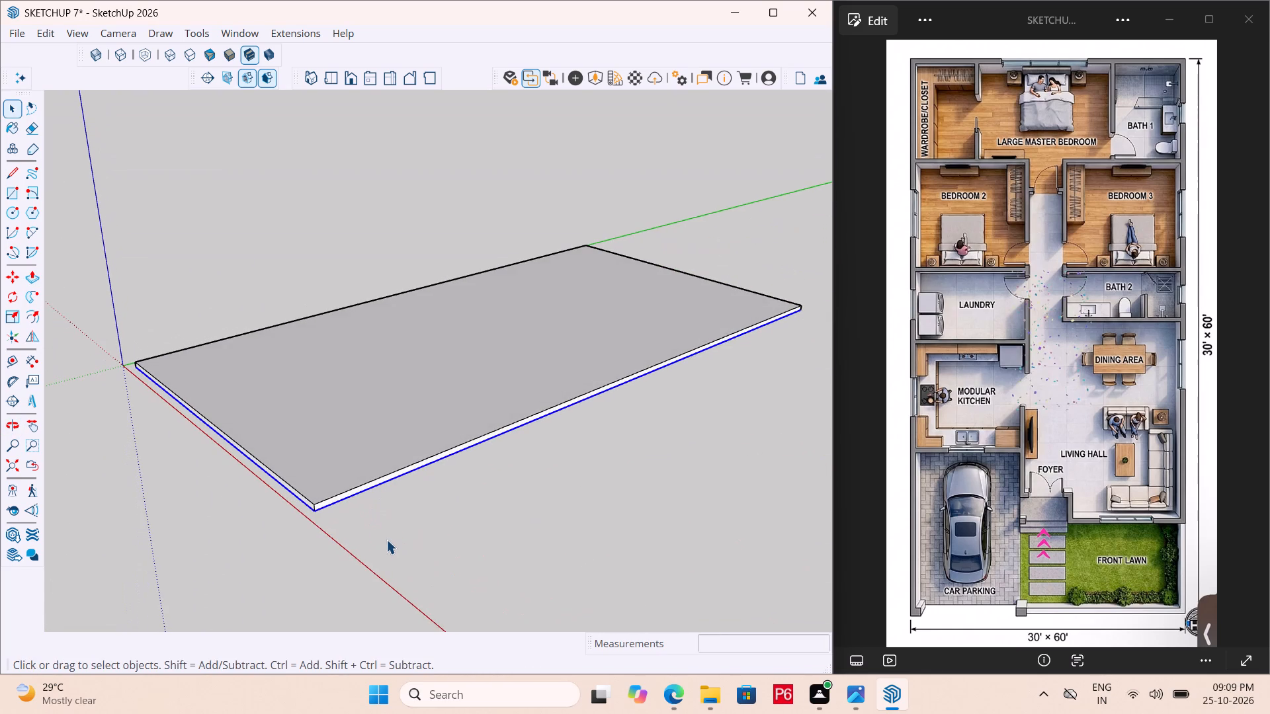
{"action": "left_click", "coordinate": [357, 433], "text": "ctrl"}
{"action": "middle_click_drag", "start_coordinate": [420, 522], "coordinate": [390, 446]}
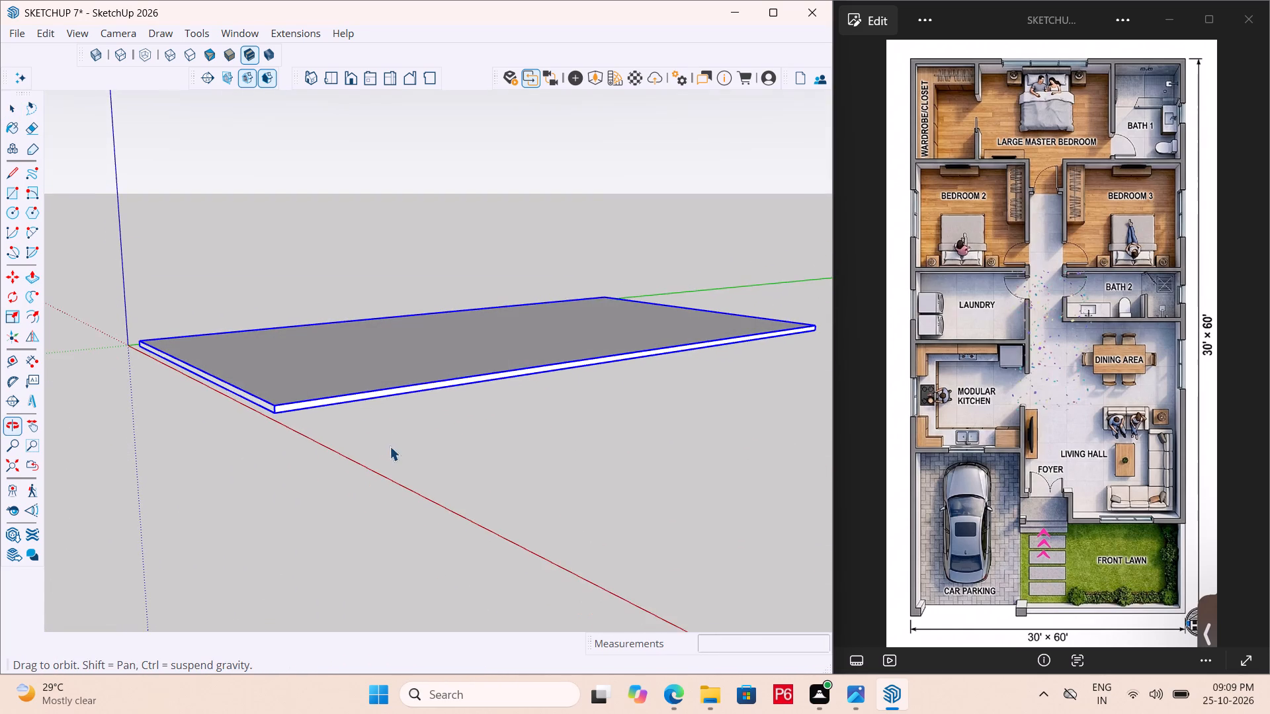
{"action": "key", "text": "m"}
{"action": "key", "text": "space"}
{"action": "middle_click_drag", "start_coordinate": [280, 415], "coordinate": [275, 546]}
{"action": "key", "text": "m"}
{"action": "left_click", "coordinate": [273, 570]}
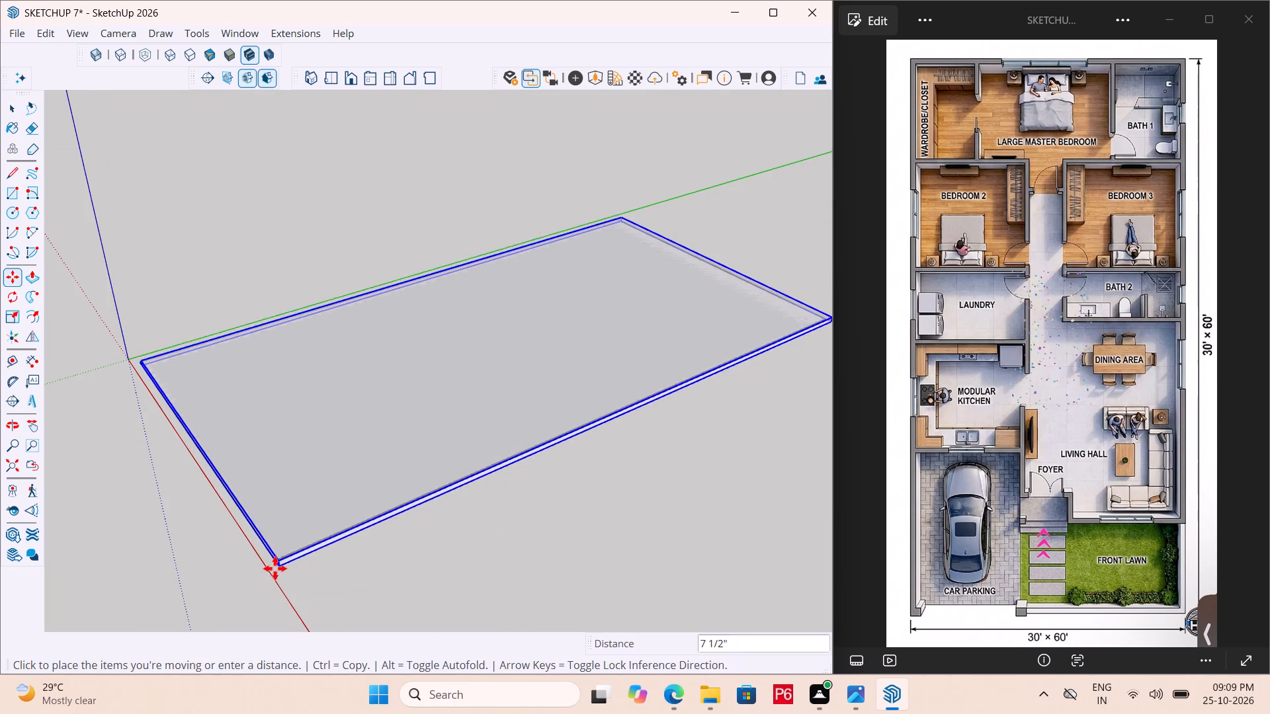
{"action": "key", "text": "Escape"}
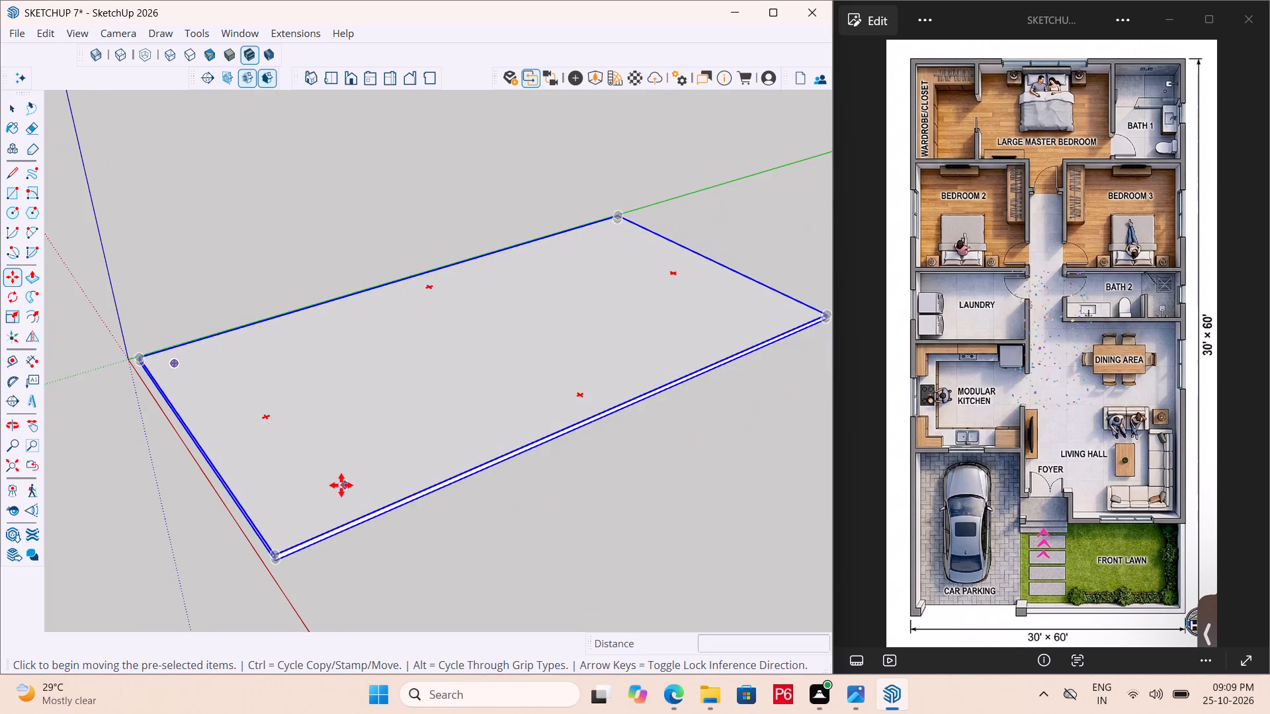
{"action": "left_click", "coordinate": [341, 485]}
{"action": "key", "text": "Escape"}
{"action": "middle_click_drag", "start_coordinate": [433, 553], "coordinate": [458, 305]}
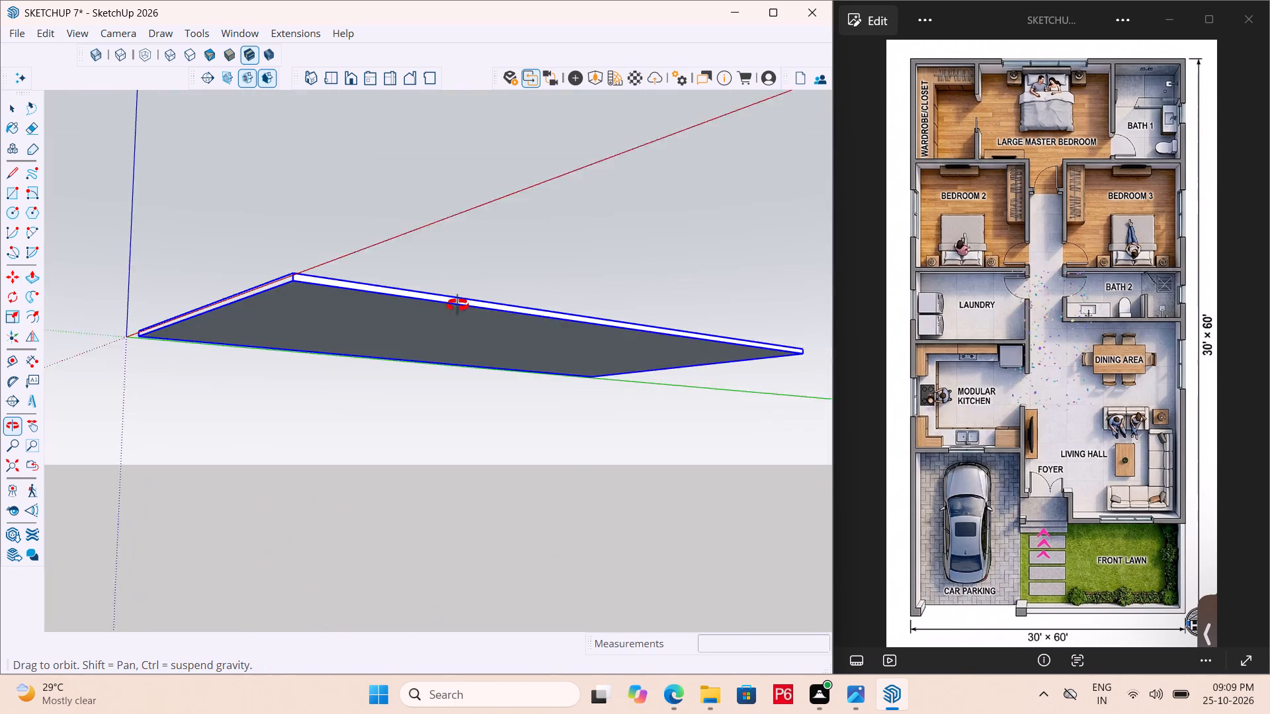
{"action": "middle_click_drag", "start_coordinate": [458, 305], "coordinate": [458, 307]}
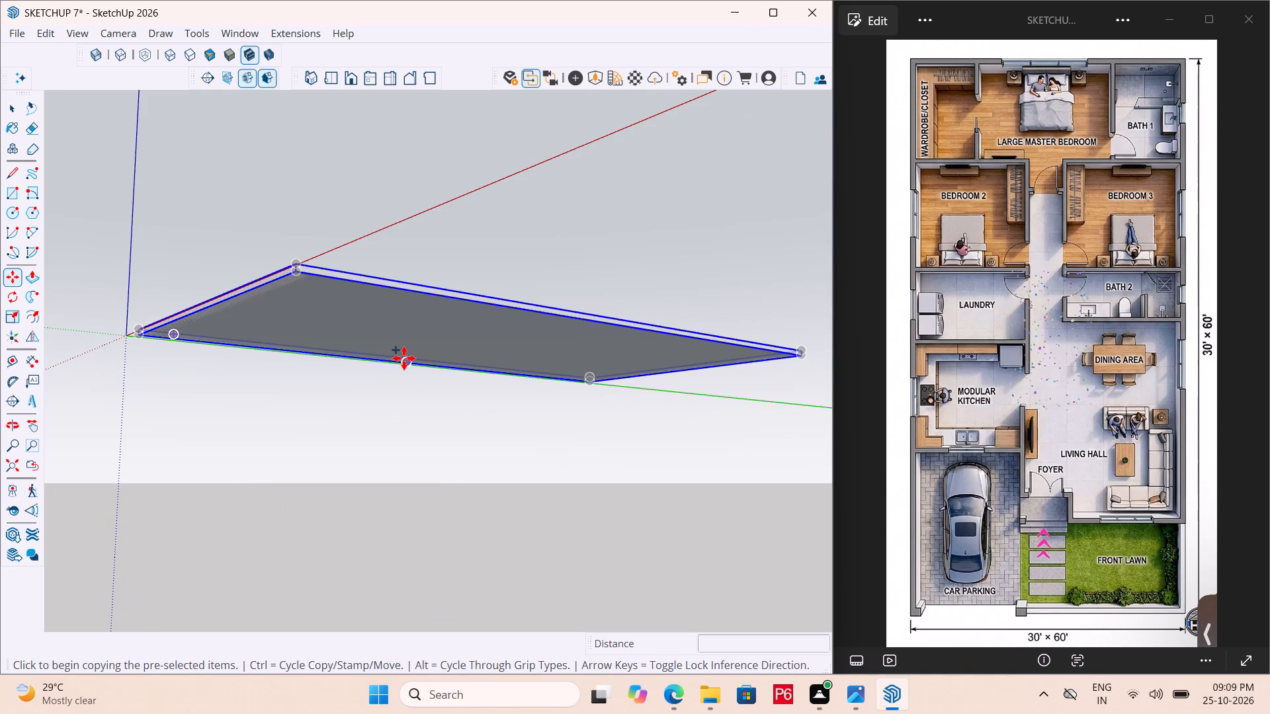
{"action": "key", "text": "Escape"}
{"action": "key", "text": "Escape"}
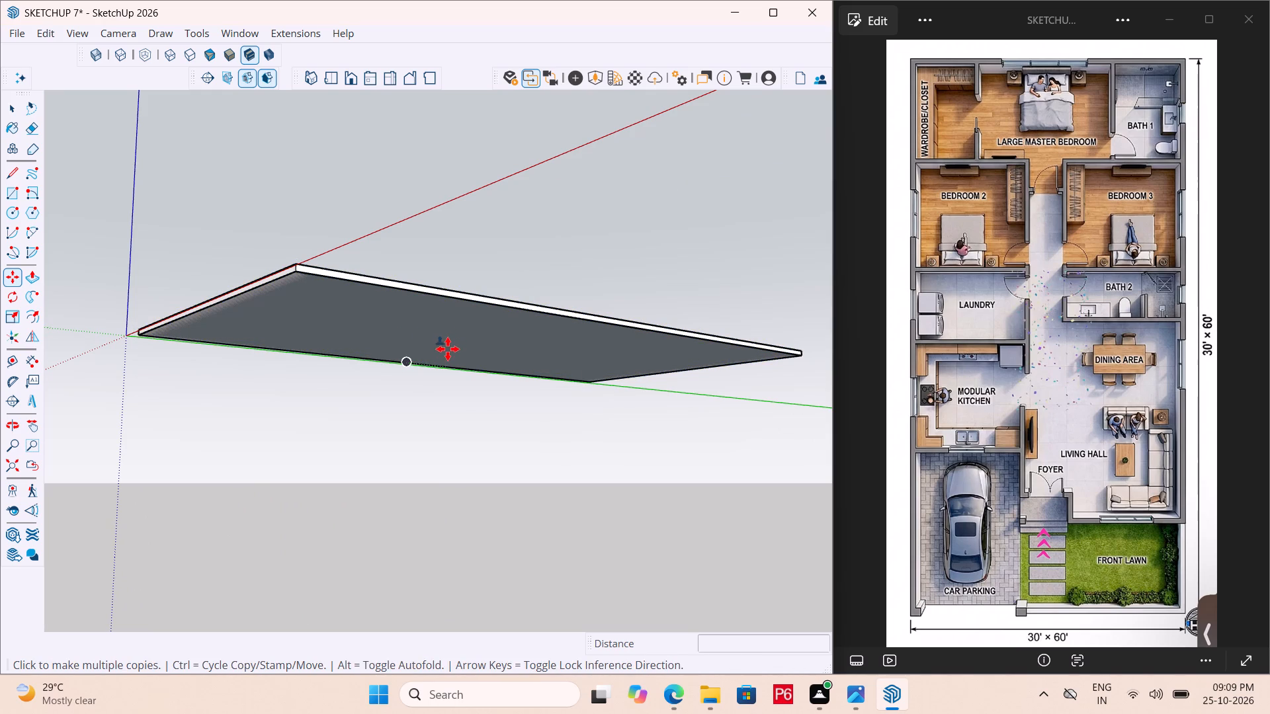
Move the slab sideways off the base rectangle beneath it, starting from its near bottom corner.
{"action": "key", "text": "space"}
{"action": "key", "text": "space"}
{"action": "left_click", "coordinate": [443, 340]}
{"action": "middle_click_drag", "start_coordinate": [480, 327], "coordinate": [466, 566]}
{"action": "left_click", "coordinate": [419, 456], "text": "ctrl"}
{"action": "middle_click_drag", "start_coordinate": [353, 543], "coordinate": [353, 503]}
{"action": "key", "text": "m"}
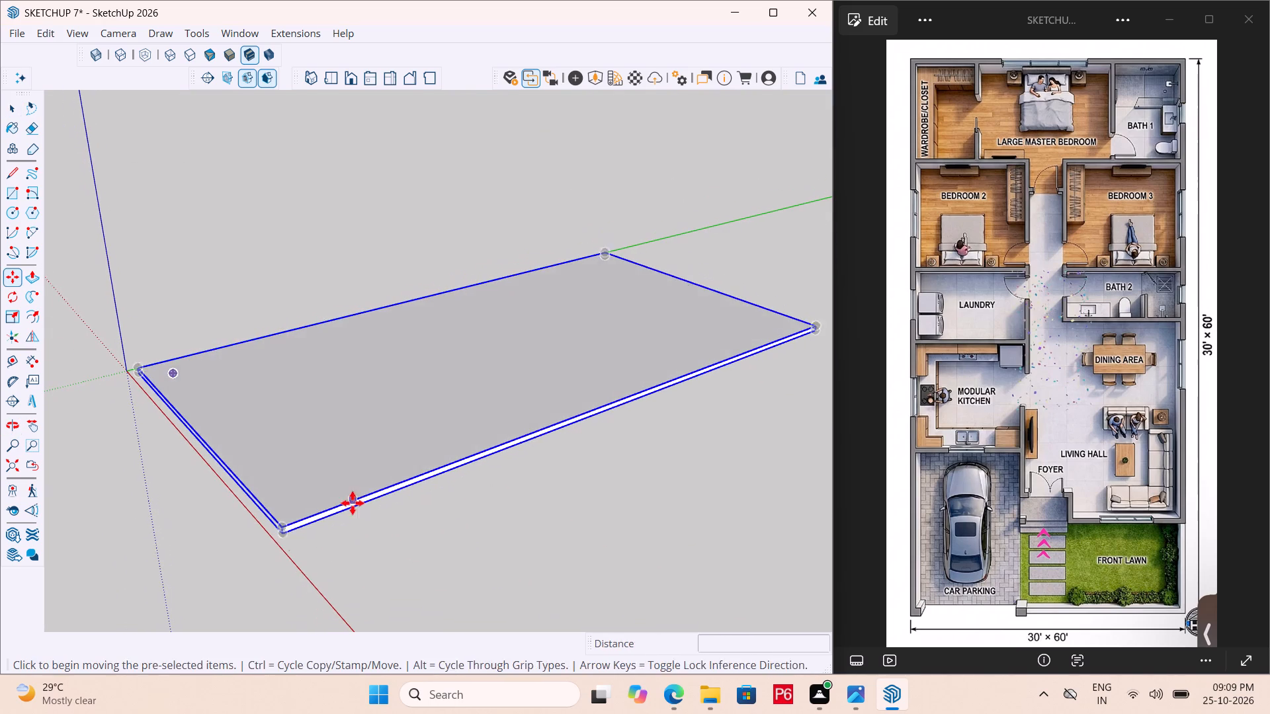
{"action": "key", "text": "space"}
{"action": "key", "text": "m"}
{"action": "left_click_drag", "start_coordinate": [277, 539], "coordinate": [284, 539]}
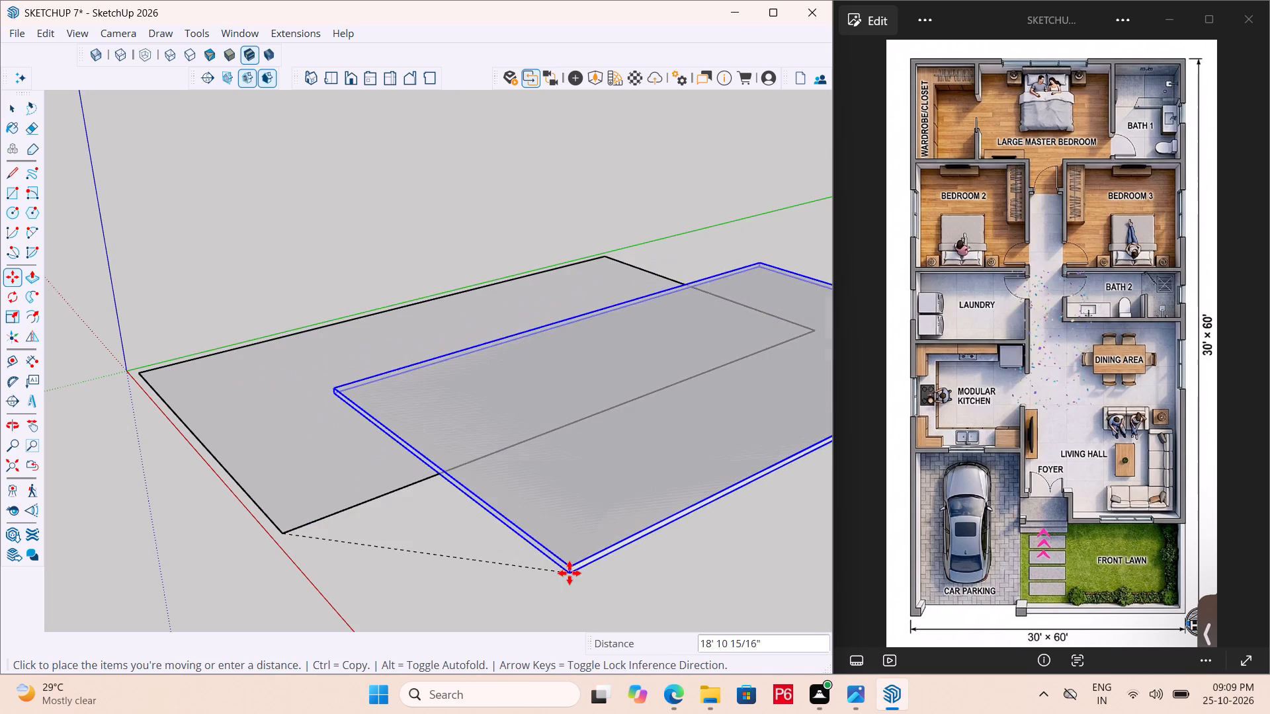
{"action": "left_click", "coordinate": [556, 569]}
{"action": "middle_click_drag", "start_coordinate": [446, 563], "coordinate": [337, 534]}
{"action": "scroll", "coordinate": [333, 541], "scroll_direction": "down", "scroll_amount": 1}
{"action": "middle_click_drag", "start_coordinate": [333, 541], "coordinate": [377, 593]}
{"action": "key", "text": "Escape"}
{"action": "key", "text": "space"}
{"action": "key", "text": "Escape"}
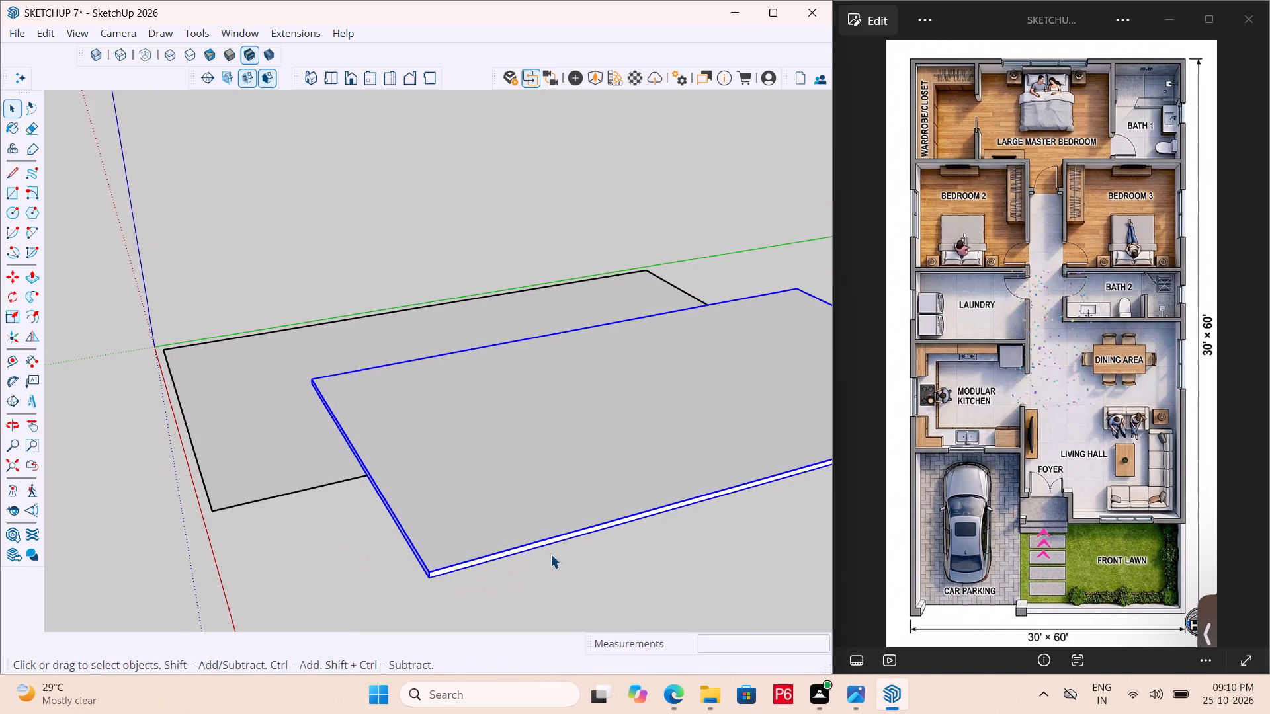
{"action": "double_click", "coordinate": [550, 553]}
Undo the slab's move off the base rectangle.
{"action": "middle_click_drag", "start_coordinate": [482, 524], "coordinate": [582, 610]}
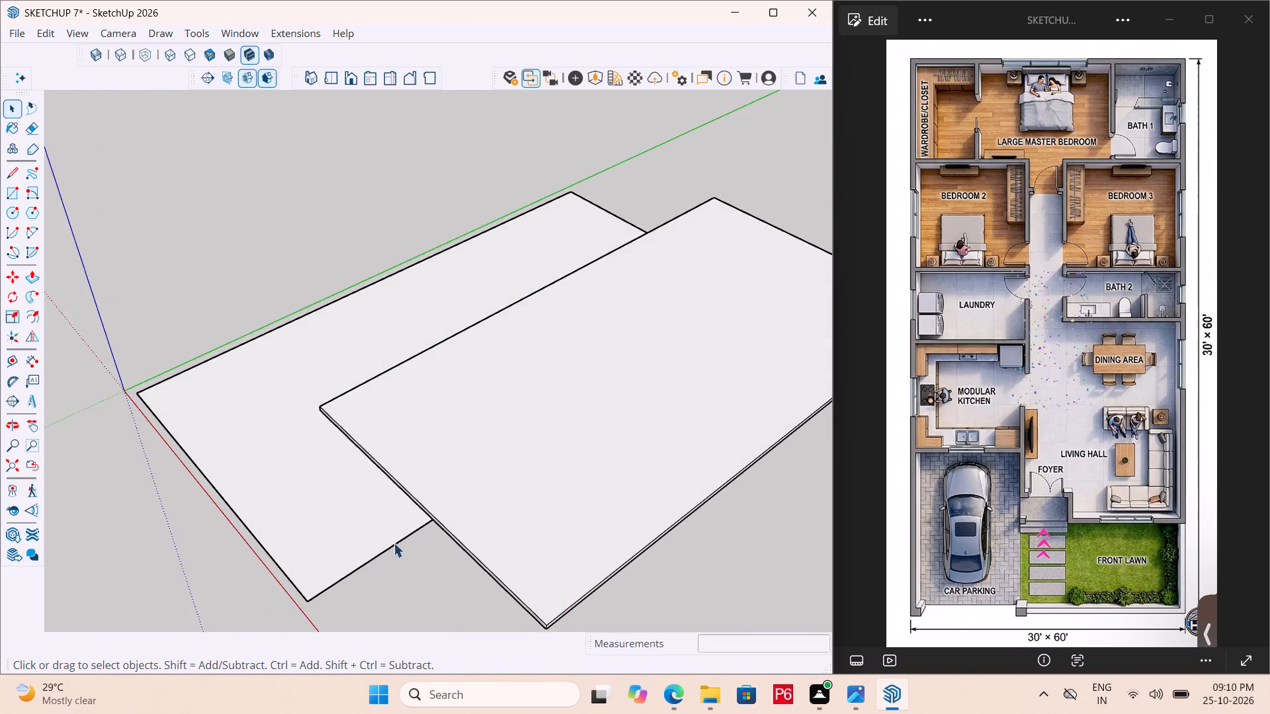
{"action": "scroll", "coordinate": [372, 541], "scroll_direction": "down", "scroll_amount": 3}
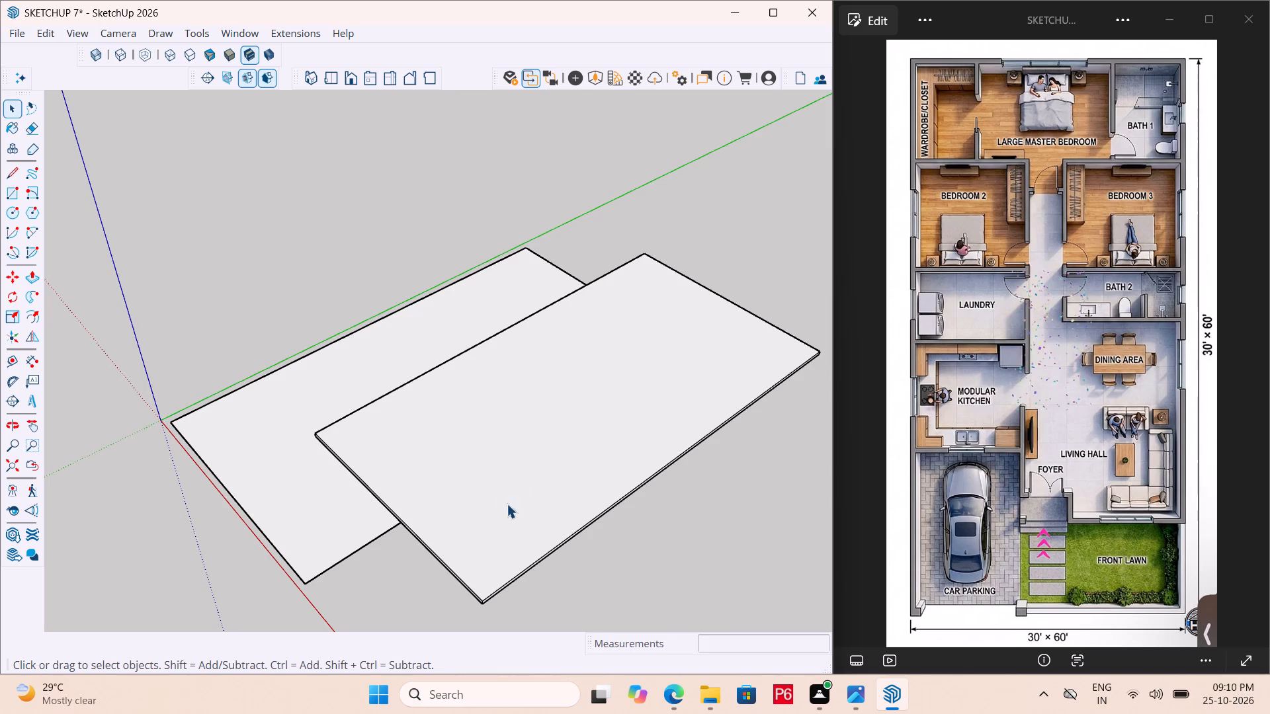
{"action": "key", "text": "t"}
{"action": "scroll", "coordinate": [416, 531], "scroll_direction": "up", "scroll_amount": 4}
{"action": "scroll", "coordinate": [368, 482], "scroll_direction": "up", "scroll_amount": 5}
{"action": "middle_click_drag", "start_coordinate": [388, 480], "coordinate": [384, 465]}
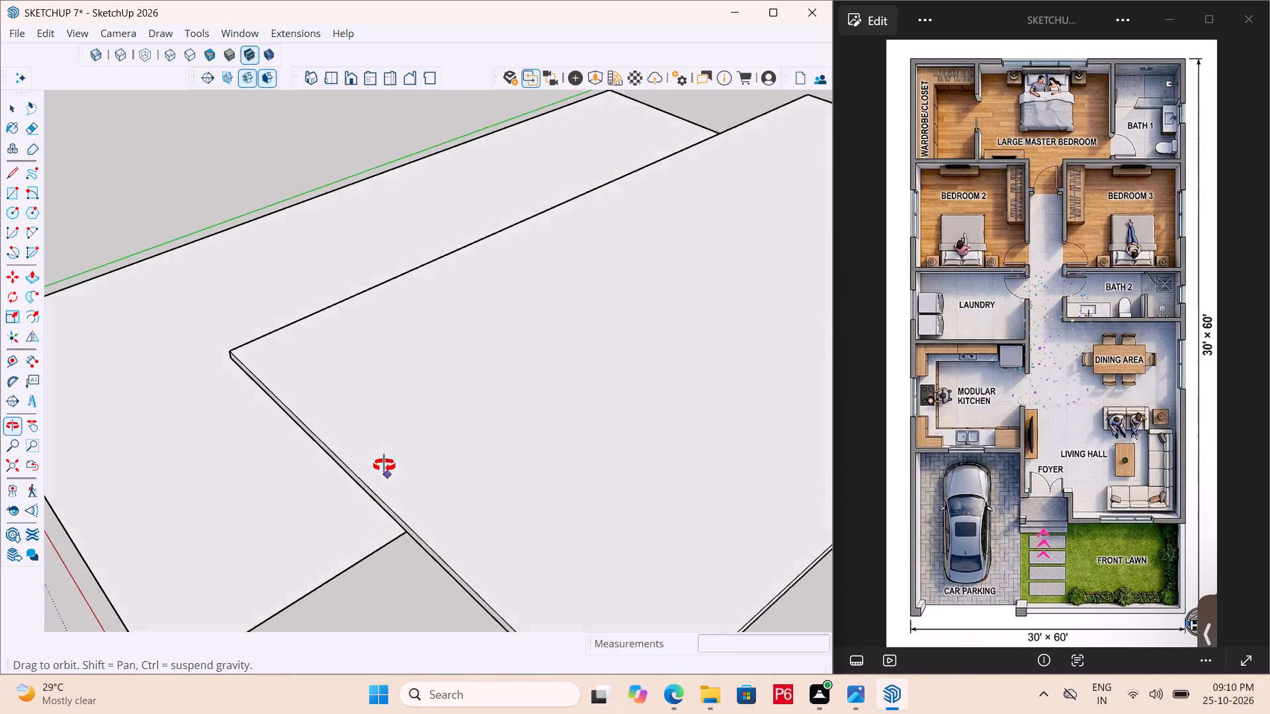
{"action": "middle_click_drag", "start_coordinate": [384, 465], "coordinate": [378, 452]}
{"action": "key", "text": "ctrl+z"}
Place a Tape Measure guide across the slab, 16' in from the short edge along the red axis.
{"action": "scroll", "coordinate": [525, 450], "scroll_direction": "down", "scroll_amount": 3}
{"action": "scroll", "coordinate": [100, 449], "scroll_direction": "up", "scroll_amount": 5}
{"action": "scroll", "coordinate": [176, 526], "scroll_direction": "up", "scroll_amount": 2}
{"action": "left_click", "coordinate": [182, 505]}
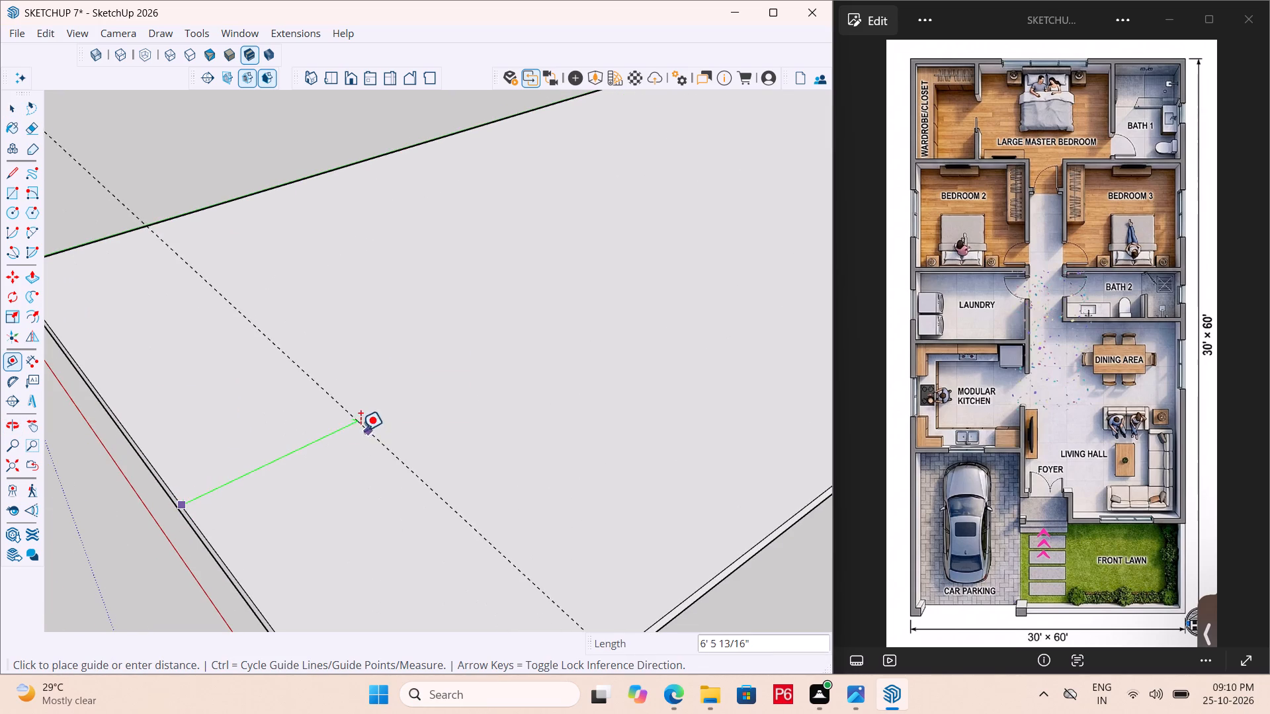
{"action": "scroll", "coordinate": [255, 405], "scroll_direction": "down", "scroll_amount": 4}
{"action": "middle_click_drag", "start_coordinate": [292, 411], "coordinate": [269, 511]}
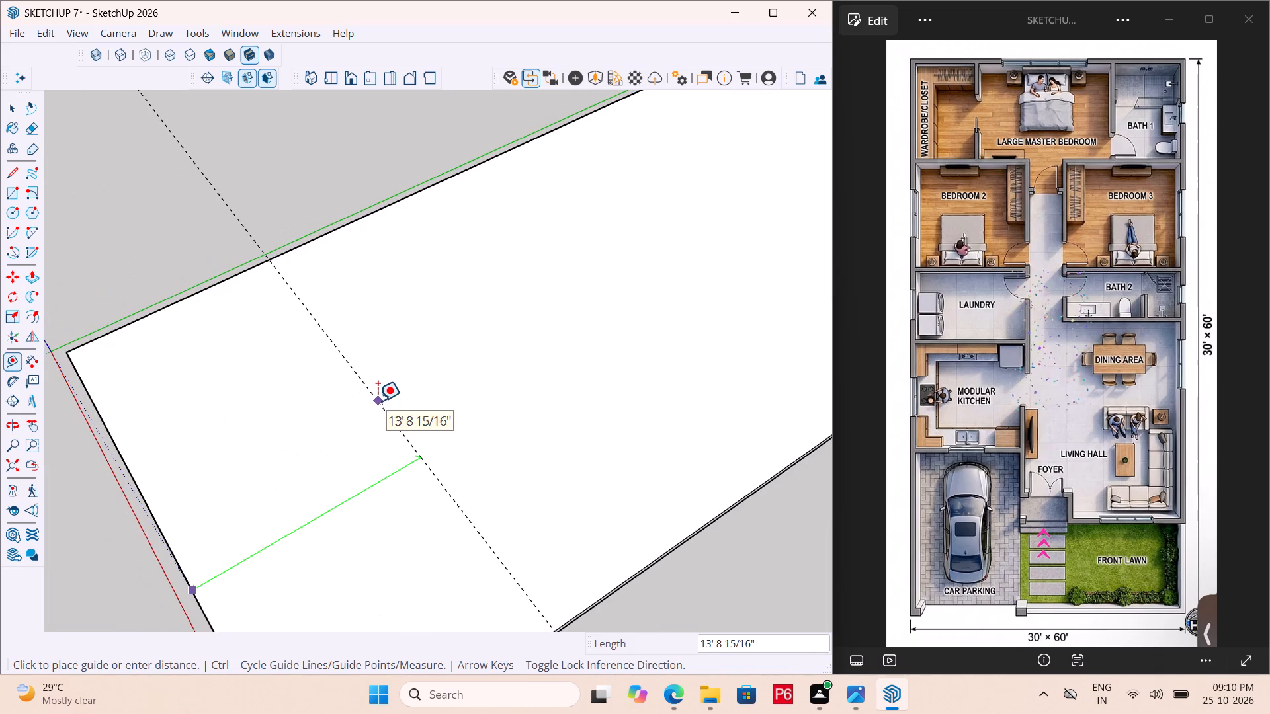
{"action": "type", "text": "16'"}
{"action": "key", "text": "Return"}
{"action": "scroll", "coordinate": [300, 360], "scroll_direction": "down", "scroll_amount": 5}
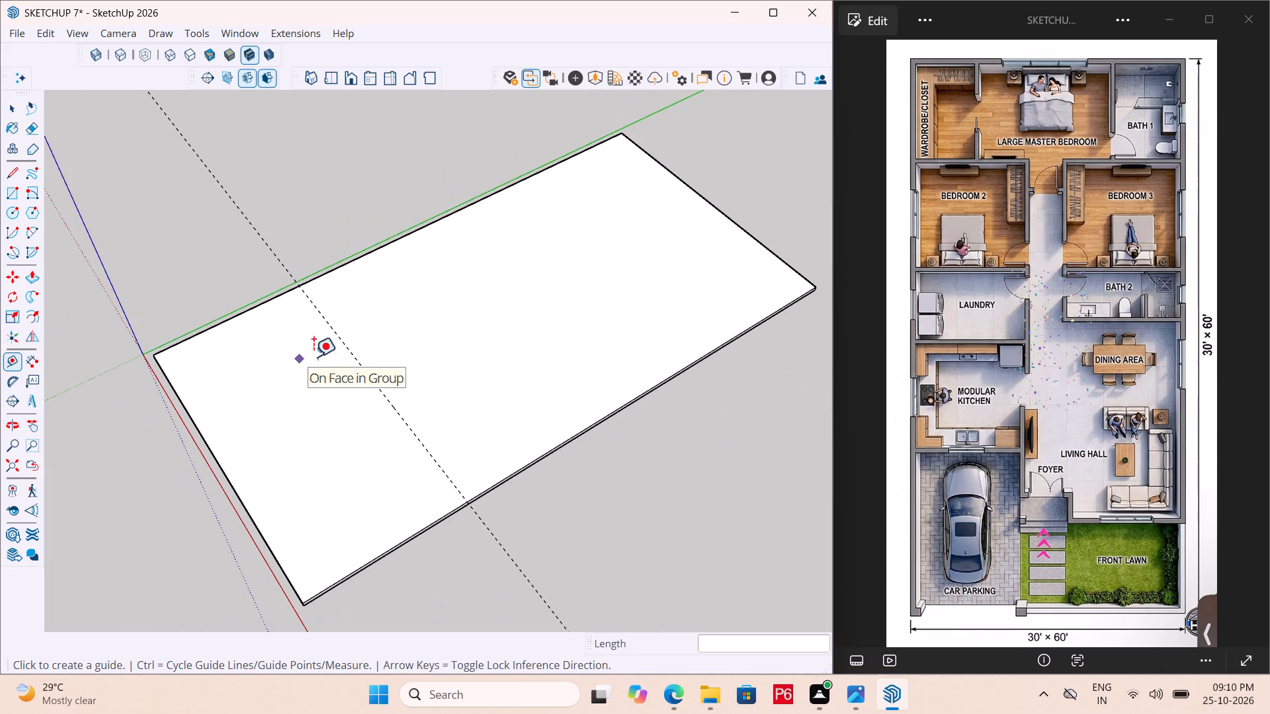
Place a second parallel guide 9" beyond the 16' guide, on the side away from the red axis.
{"action": "left_click", "coordinate": [361, 358]}
{"action": "type", "text": "9\""}
{"action": "key", "text": "Return"}
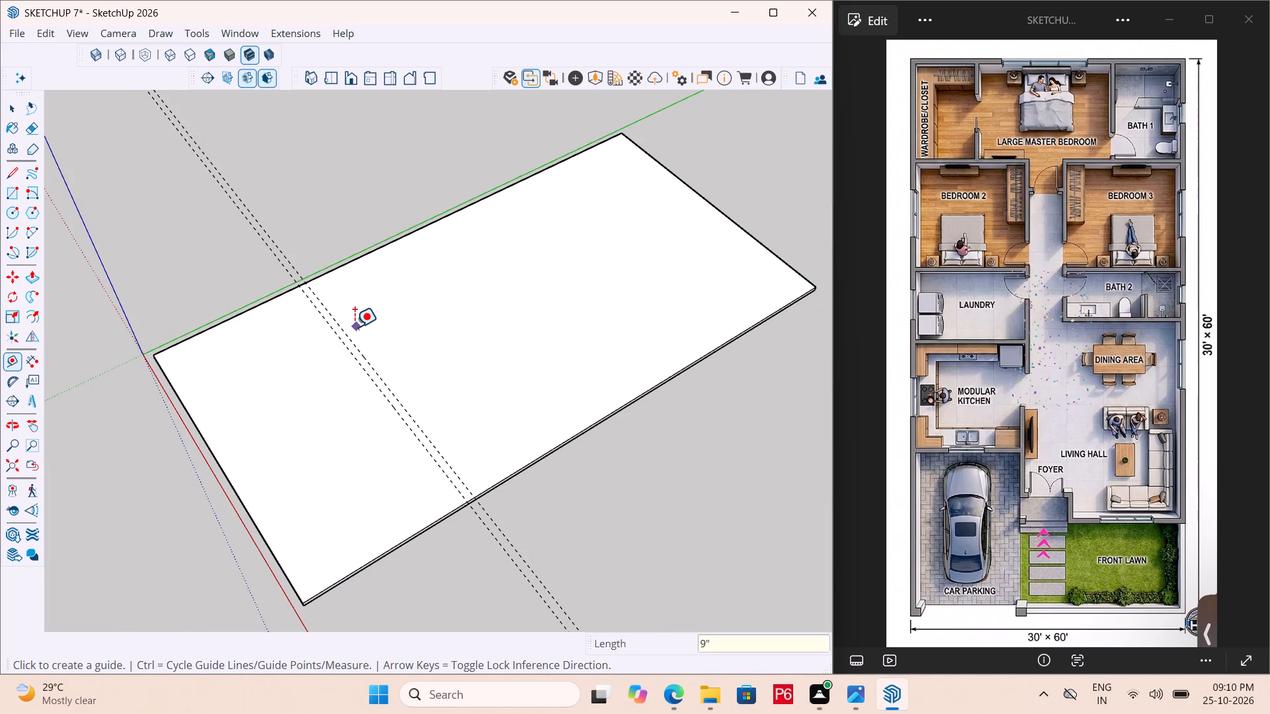
{"action": "scroll", "coordinate": [222, 456], "scroll_direction": "down", "scroll_amount": 3}
{"action": "middle_click_drag", "start_coordinate": [259, 476], "coordinate": [272, 532]}
{"action": "middle_click", "coordinate": [264, 534]}
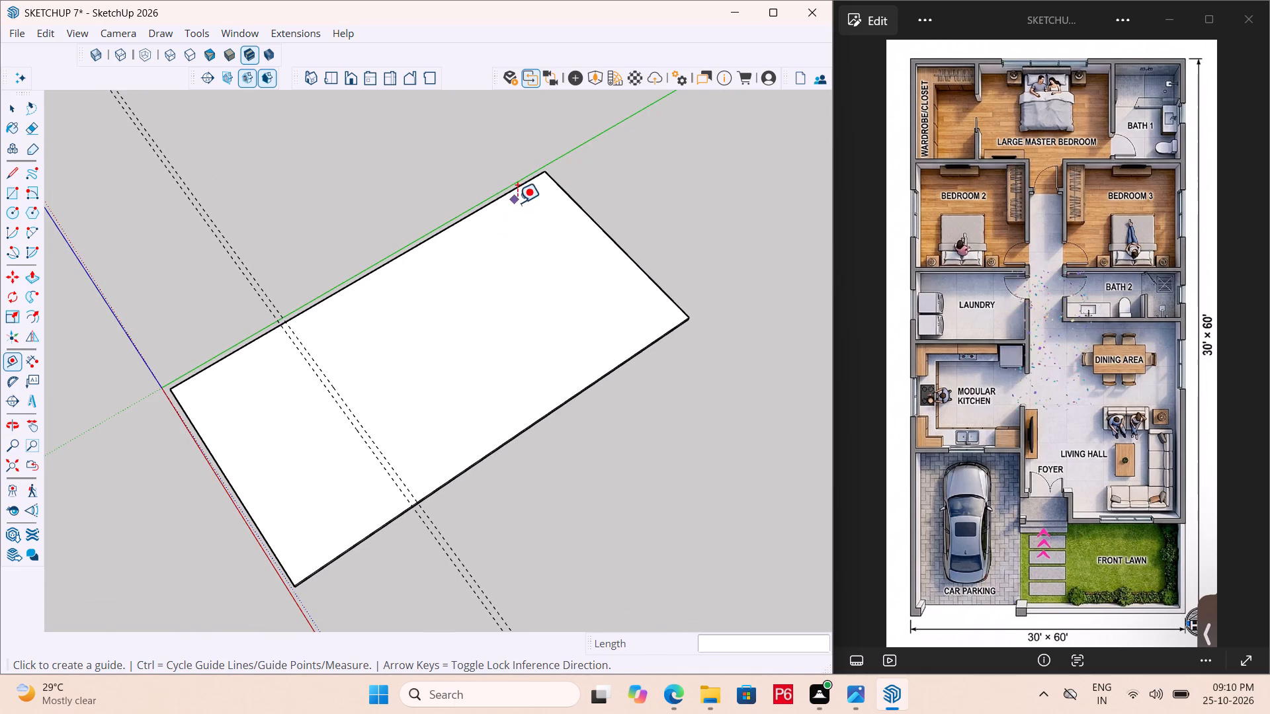
Place two guides across the slab: one 11' in from the short edge far from the origin, another 6" further in.
{"action": "scroll", "coordinate": [527, 208], "scroll_direction": "up", "scroll_amount": 4}
{"action": "left_click", "coordinate": [593, 190]}
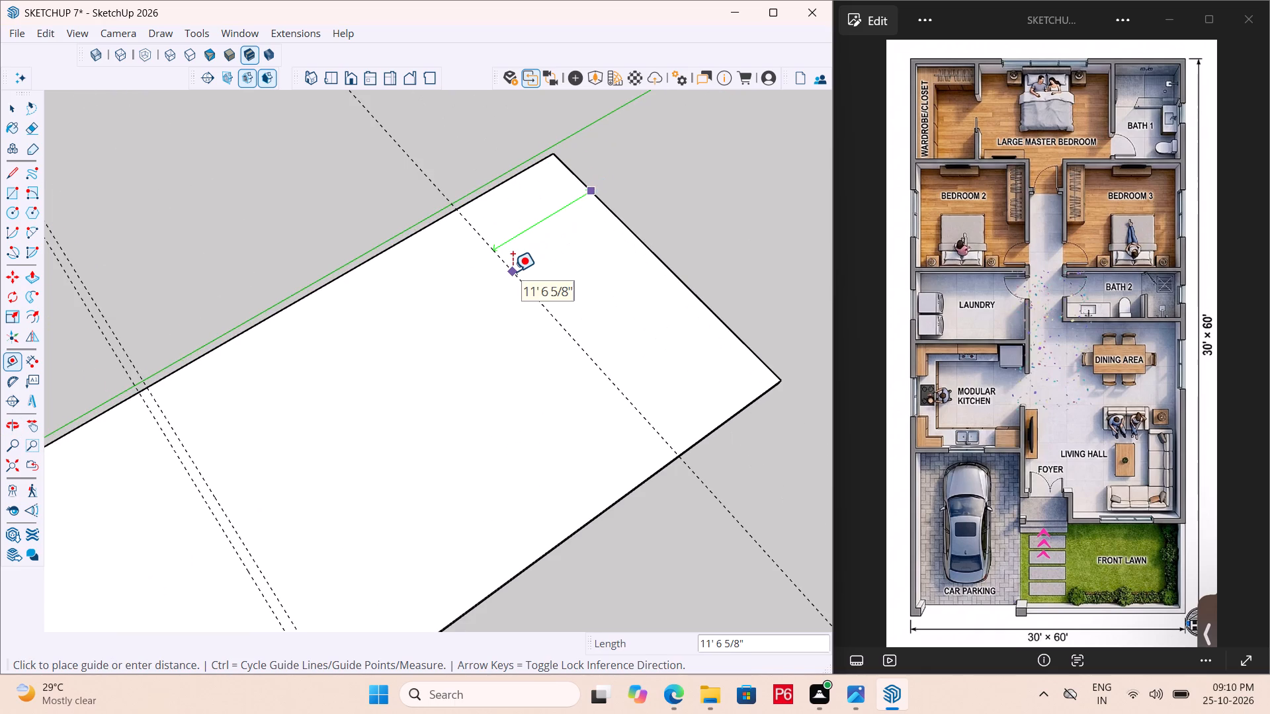
{"action": "type", "text": "11'"}
{"action": "key", "text": "Return"}
{"action": "left_click", "coordinate": [523, 265]}
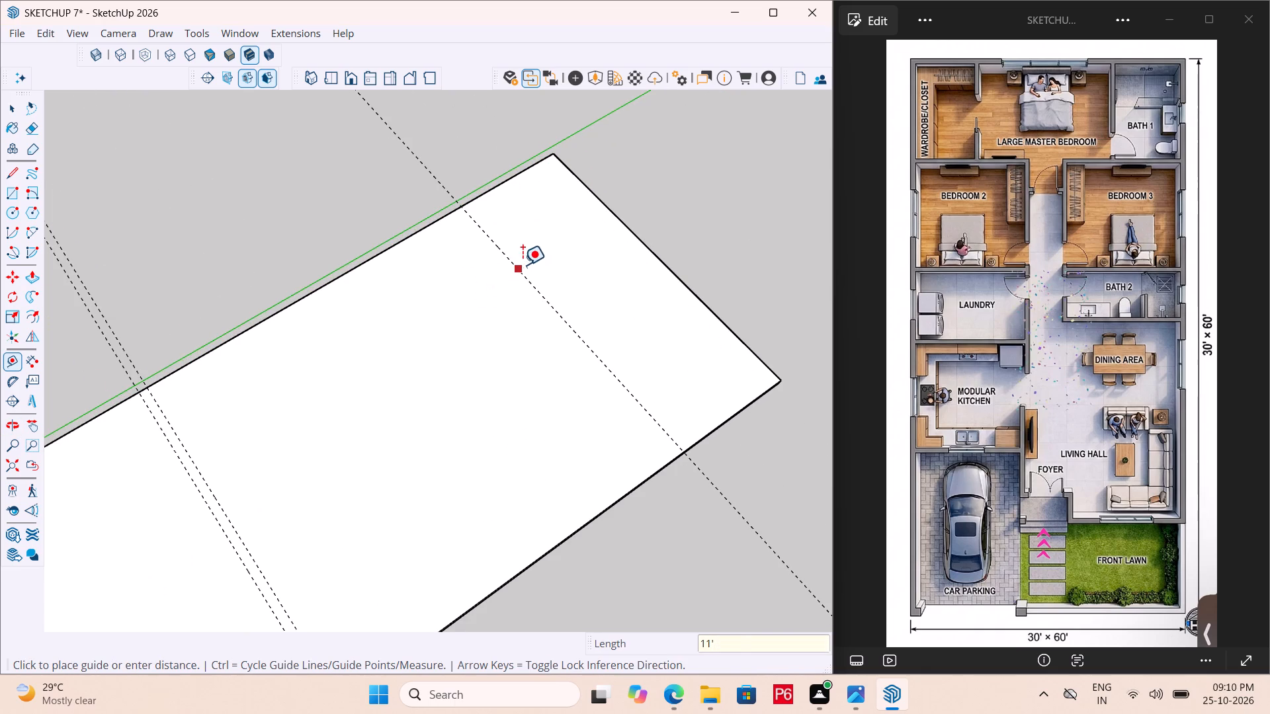
{"action": "type", "text": "6\""}
{"action": "key", "text": "Return"}
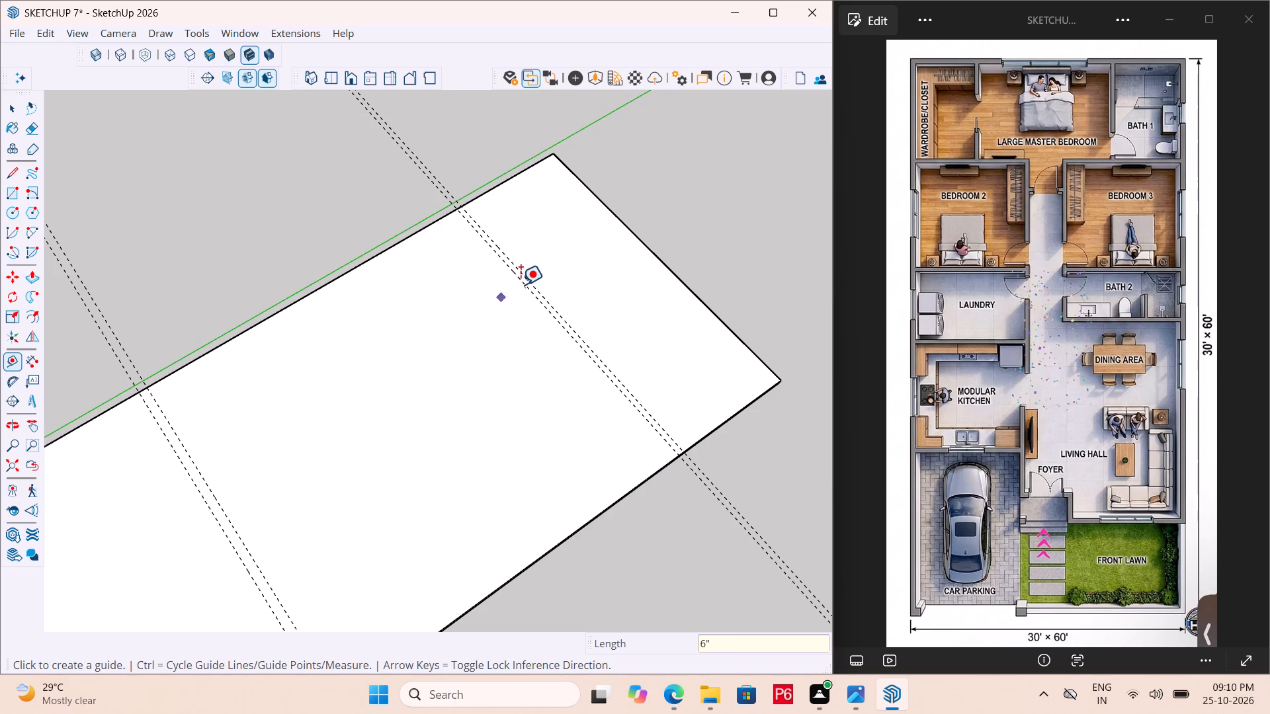
Place another pair of cross guides toward the origin: one 11' beyond the last guide, the other 6" past it.
{"action": "left_click", "coordinate": [522, 284]}
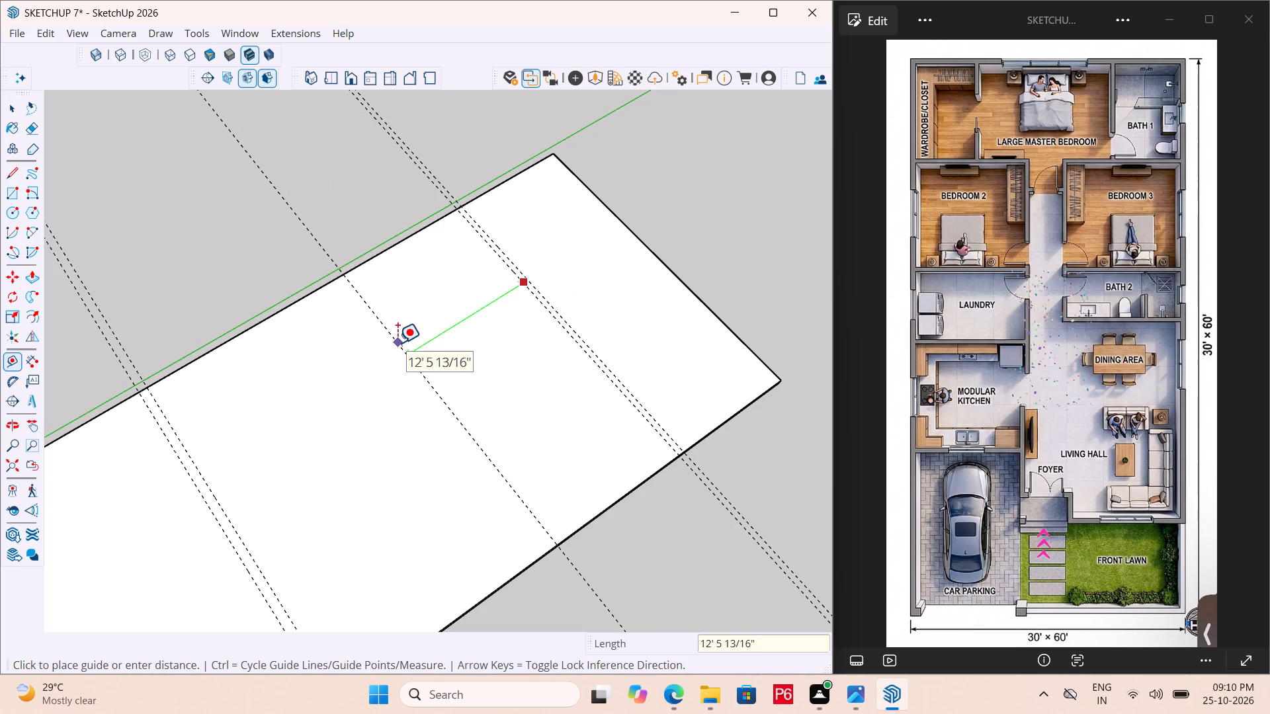
{"action": "type", "text": "11'"}
{"action": "key", "text": "Return"}
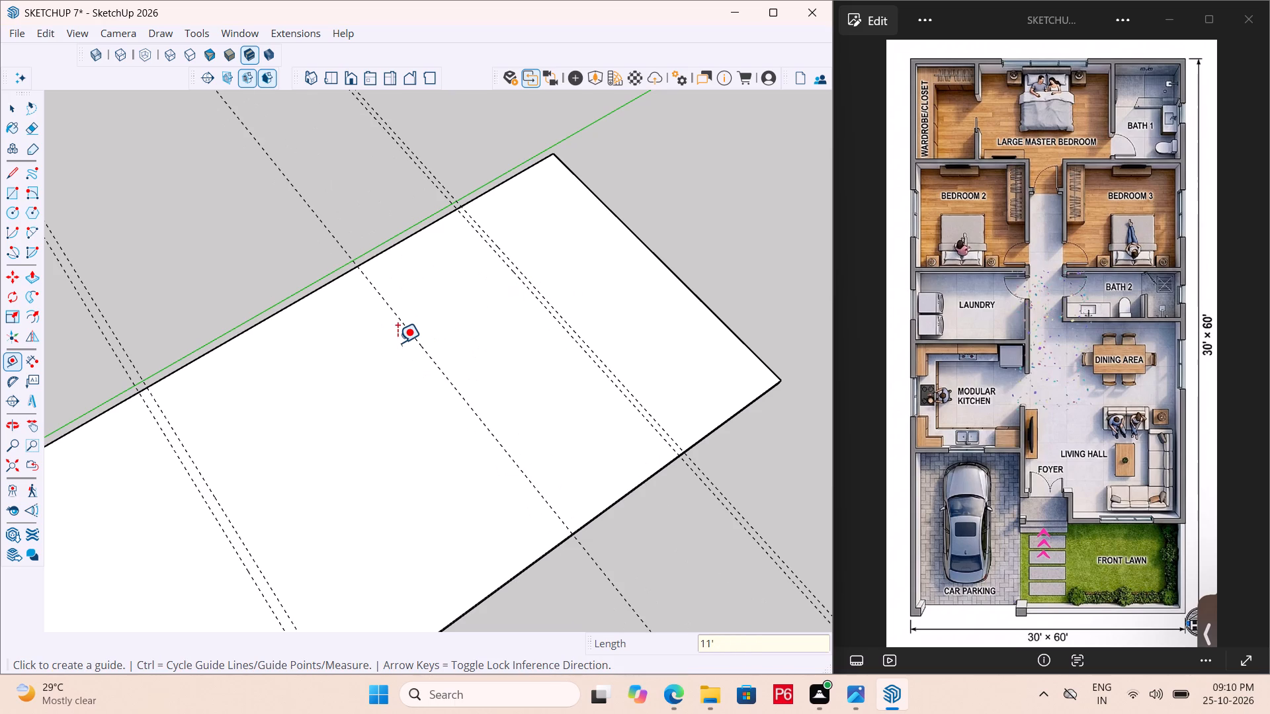
{"action": "left_click", "coordinate": [410, 337]}
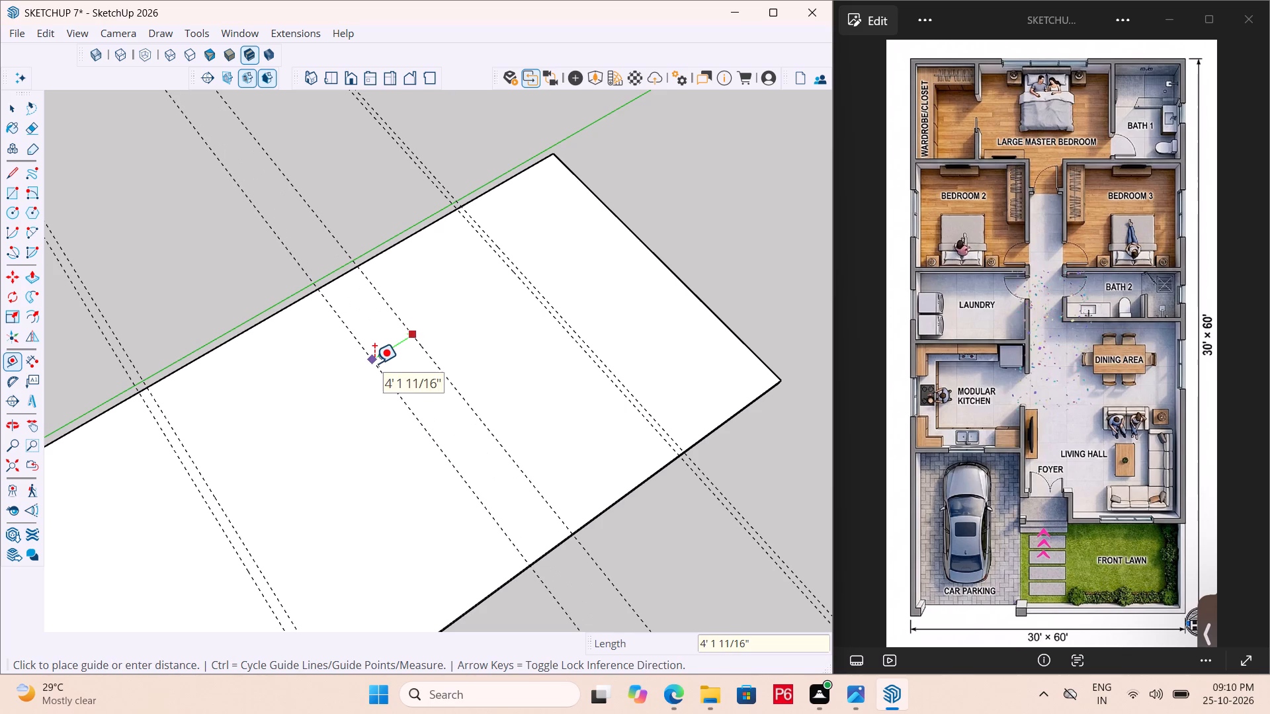
{"action": "type", "text": "6\""}
{"action": "key", "text": "Return"}
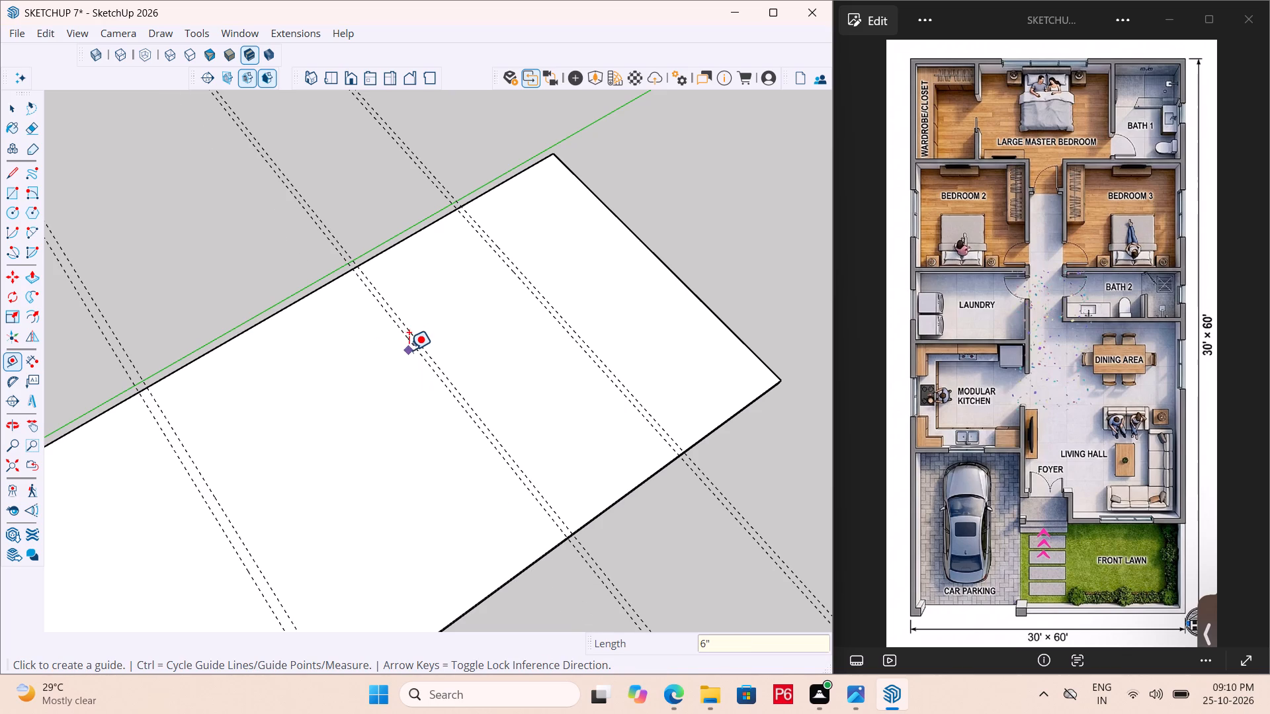
Place a third pair of cross guides toward the origin: one 6' beyond the last guide, the other 6" past it.
{"action": "left_click", "coordinate": [413, 345]}
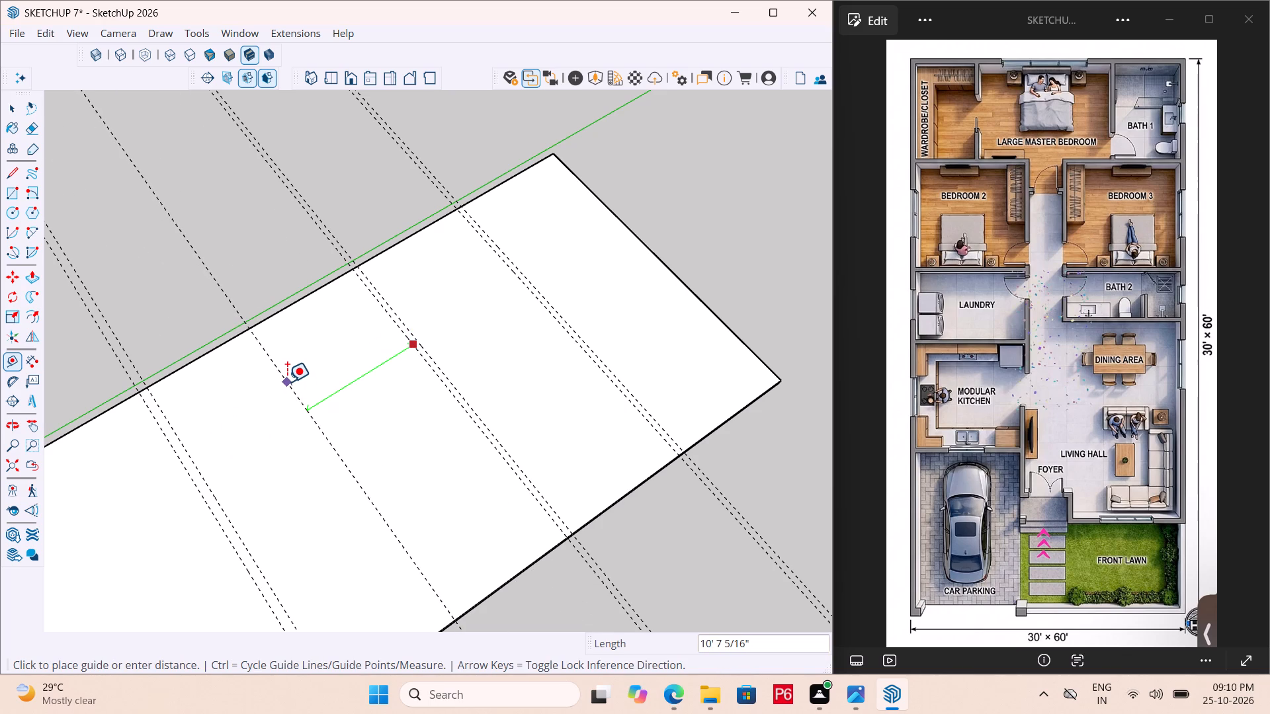
{"action": "type", "text": "6'"}
{"action": "key", "text": "Return"}
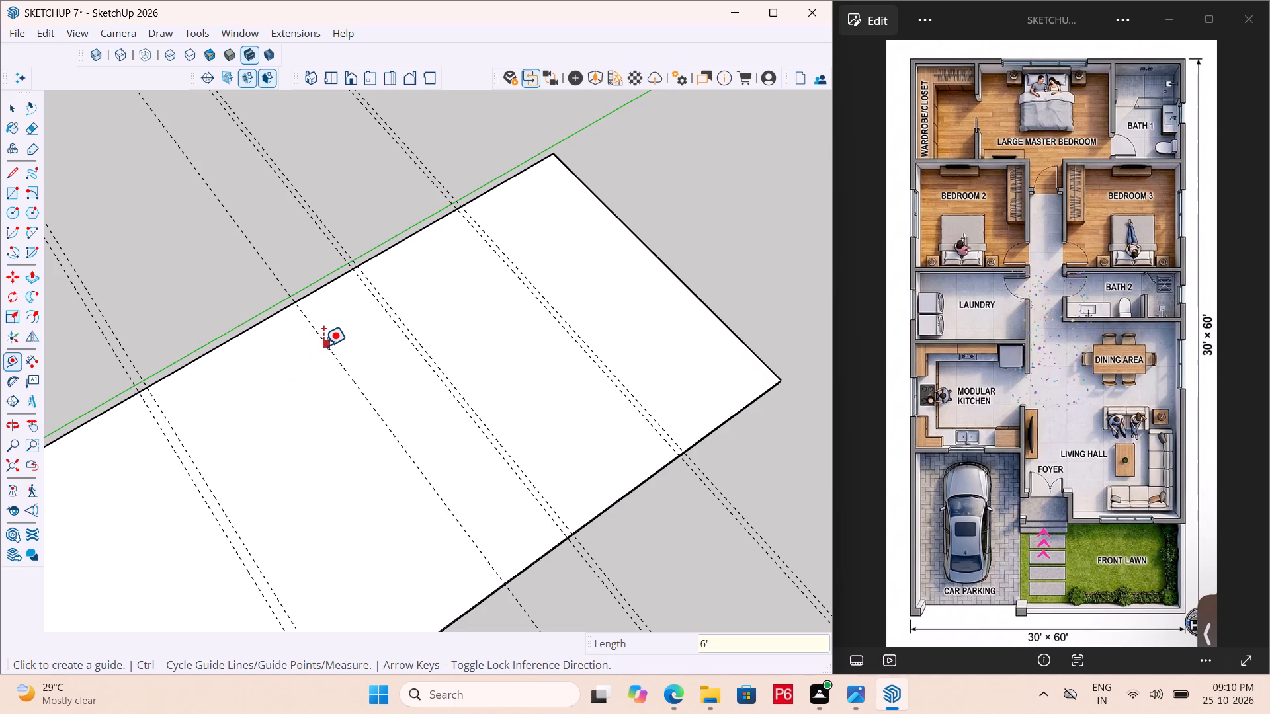
{"action": "left_click", "coordinate": [331, 356]}
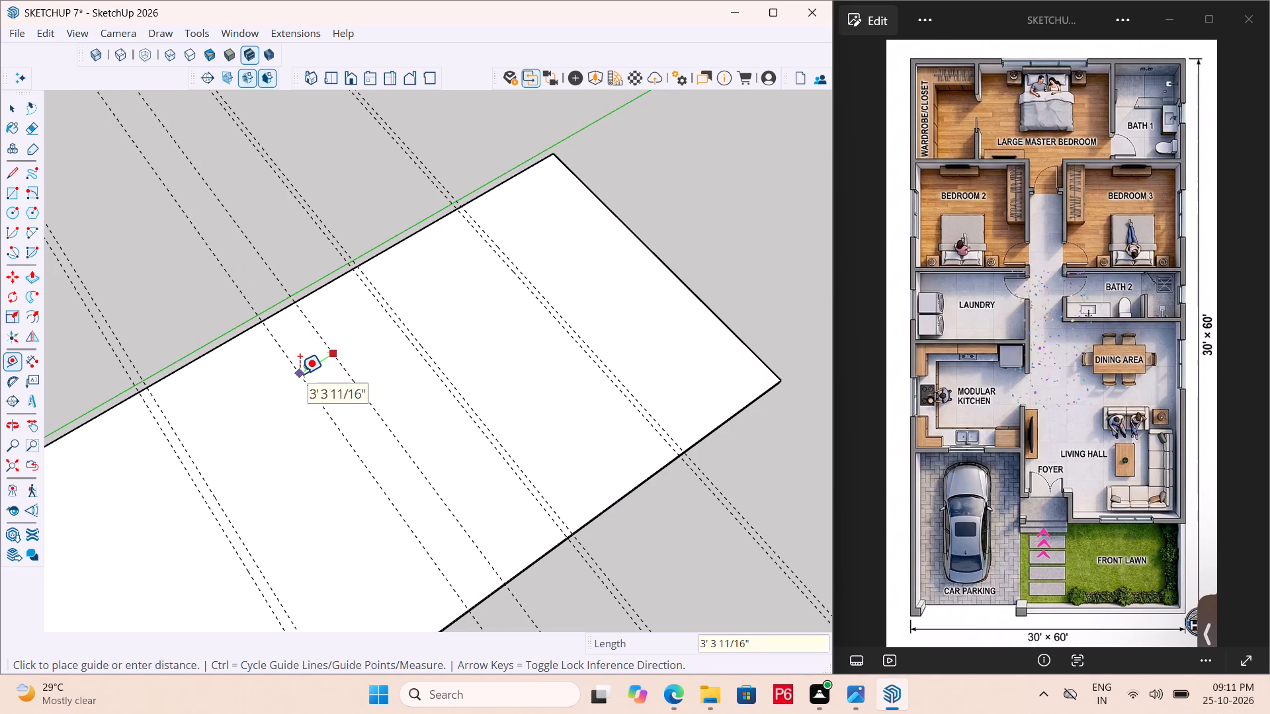
{"action": "type", "text": "6\""}
{"action": "key", "text": "Return"}
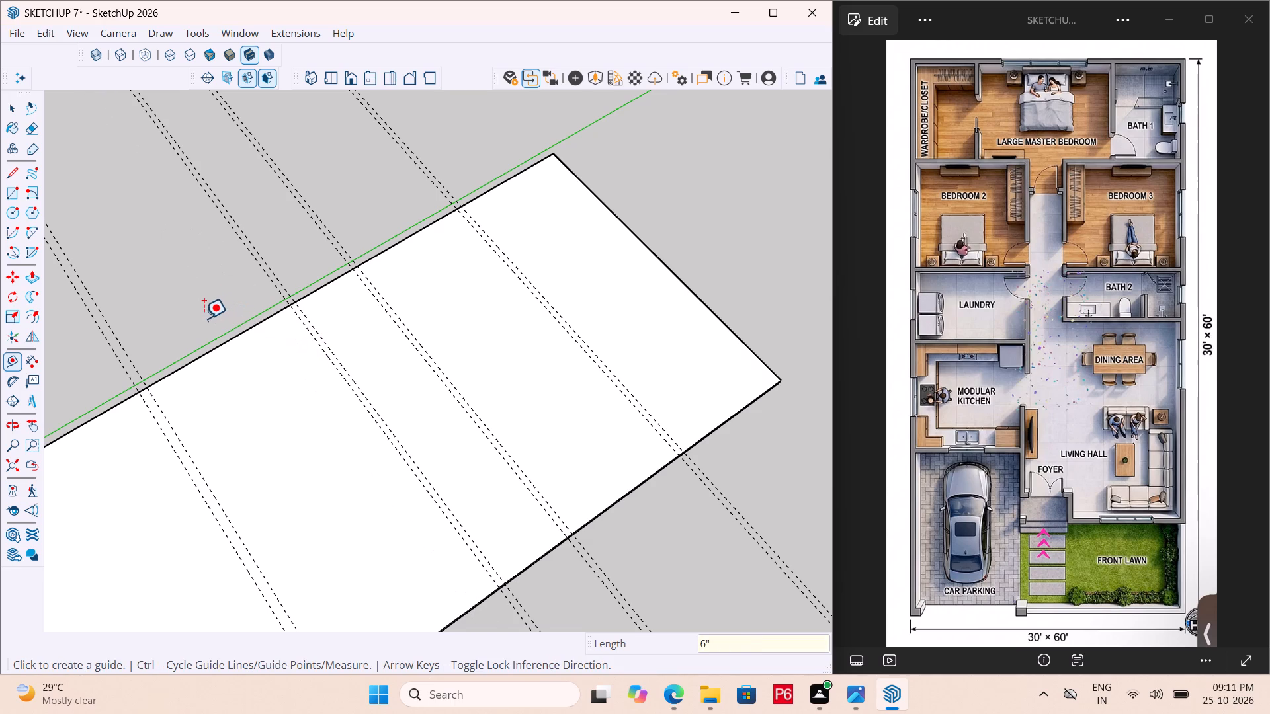
Place a lengthwise guide on the slab, 12' in from the long edge beside the green axis.
{"action": "left_click", "coordinate": [239, 336]}
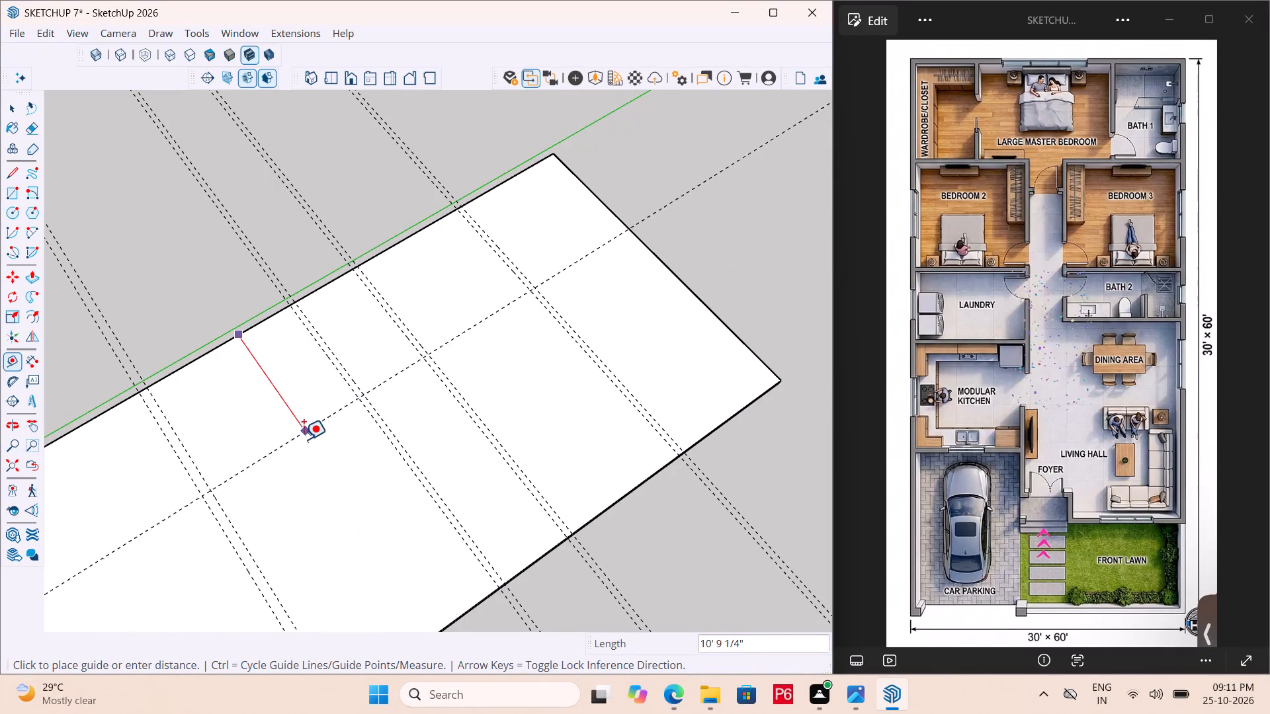
{"action": "type", "text": "12'"}
{"action": "key", "text": "Return"}
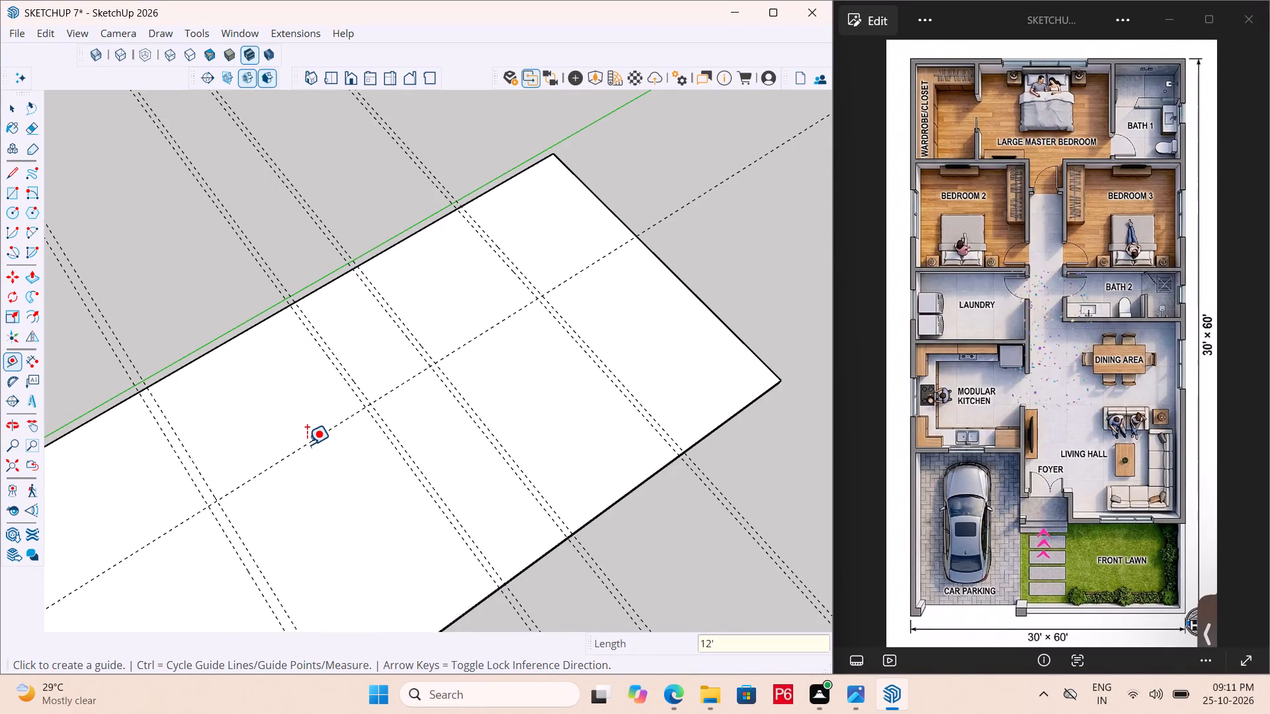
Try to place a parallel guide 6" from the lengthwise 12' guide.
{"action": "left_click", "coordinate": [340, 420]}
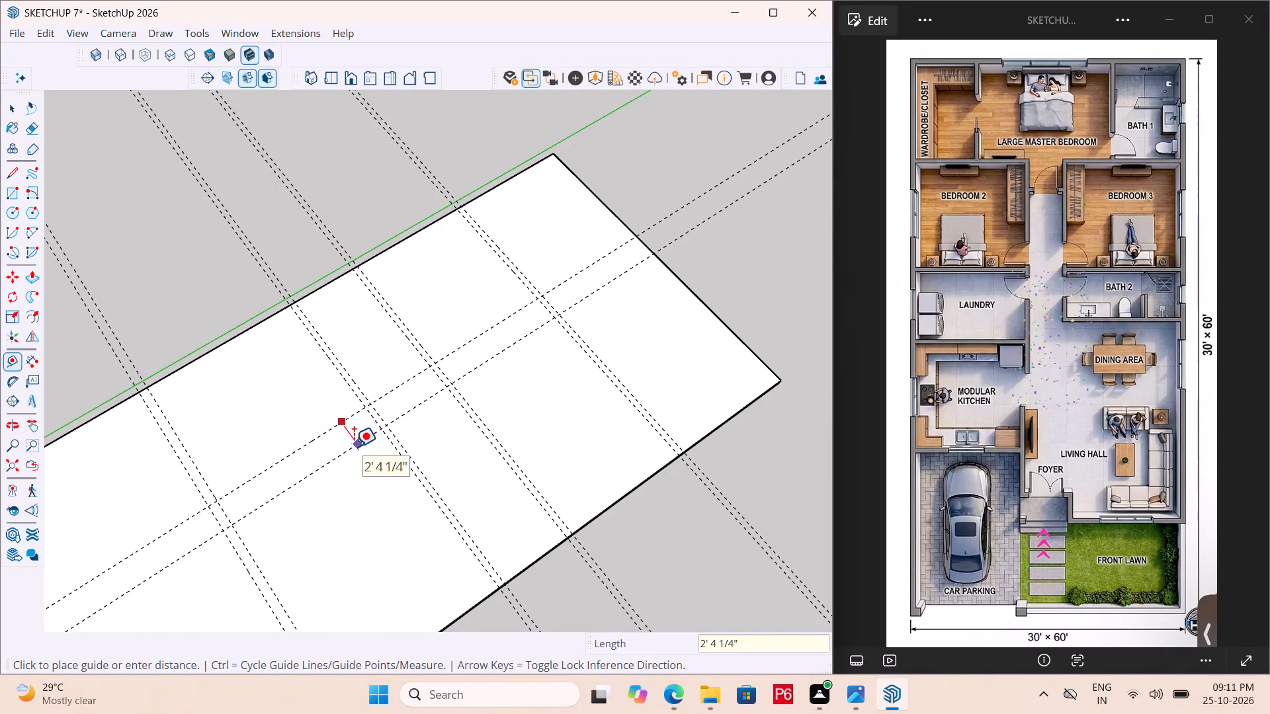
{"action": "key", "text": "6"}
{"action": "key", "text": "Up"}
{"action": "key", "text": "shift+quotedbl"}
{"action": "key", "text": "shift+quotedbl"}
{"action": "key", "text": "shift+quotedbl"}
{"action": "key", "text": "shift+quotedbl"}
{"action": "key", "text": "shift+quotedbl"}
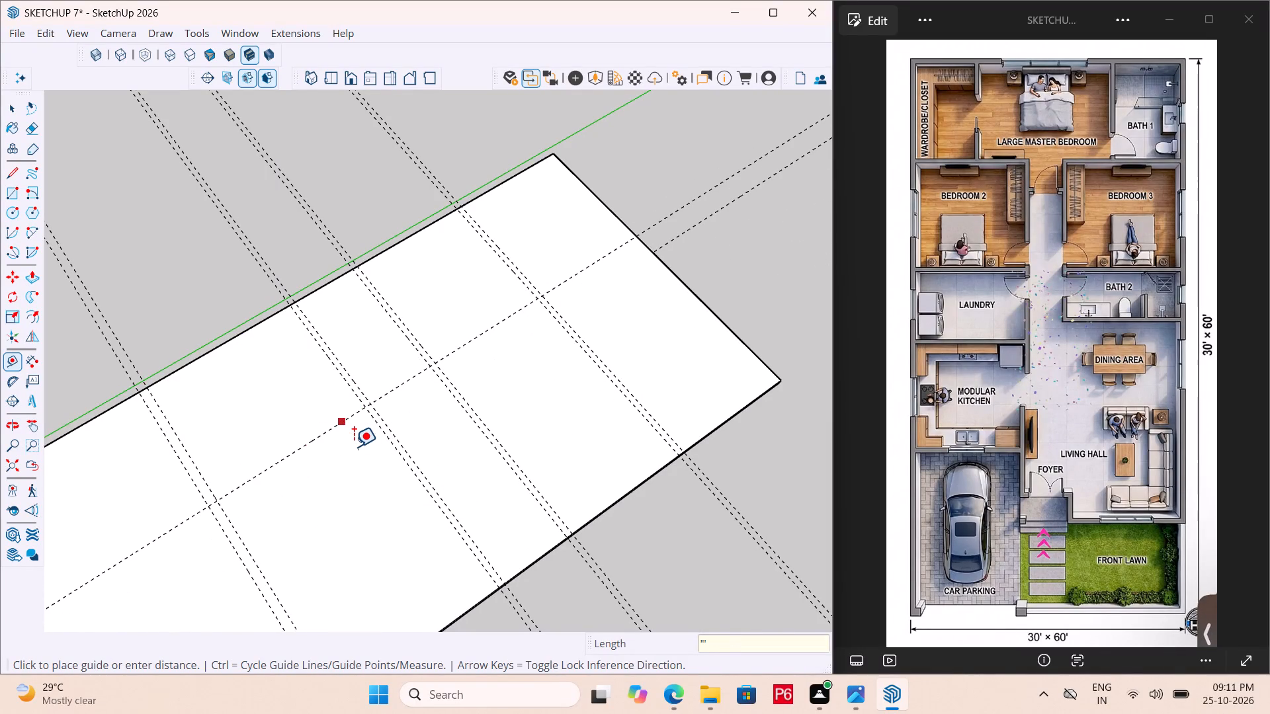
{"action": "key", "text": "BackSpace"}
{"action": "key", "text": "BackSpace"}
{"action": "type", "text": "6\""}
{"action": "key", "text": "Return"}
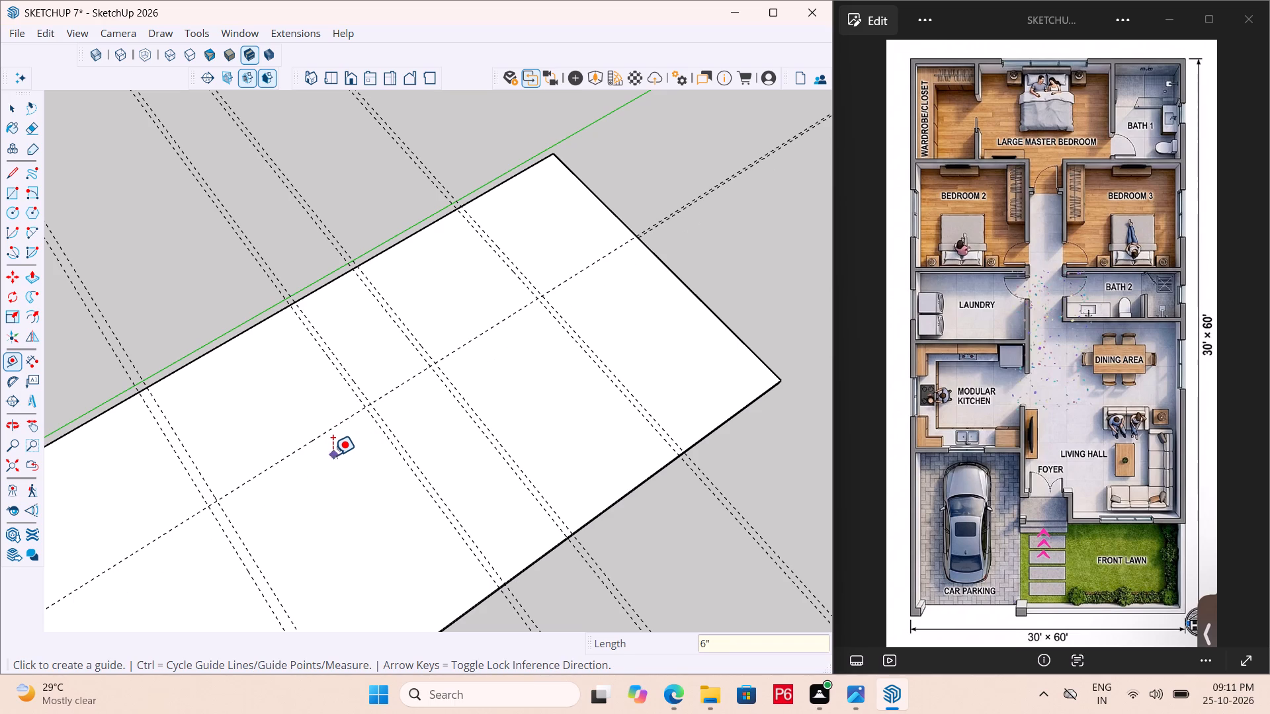
Place a parallel guide across the slab face, 6" beyond the lengthwise 12' guide.
{"action": "left_click", "coordinate": [333, 428]}
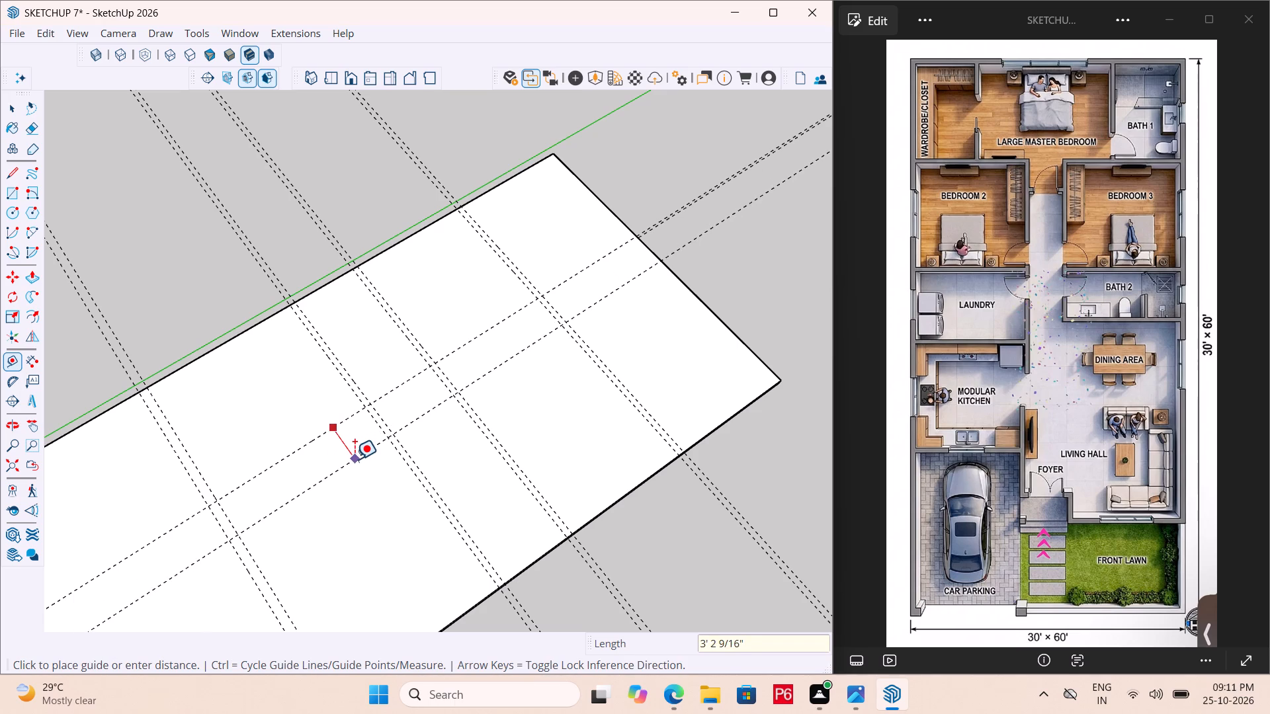
{"action": "type", "text": "6\""}
{"action": "key", "text": "Return"}
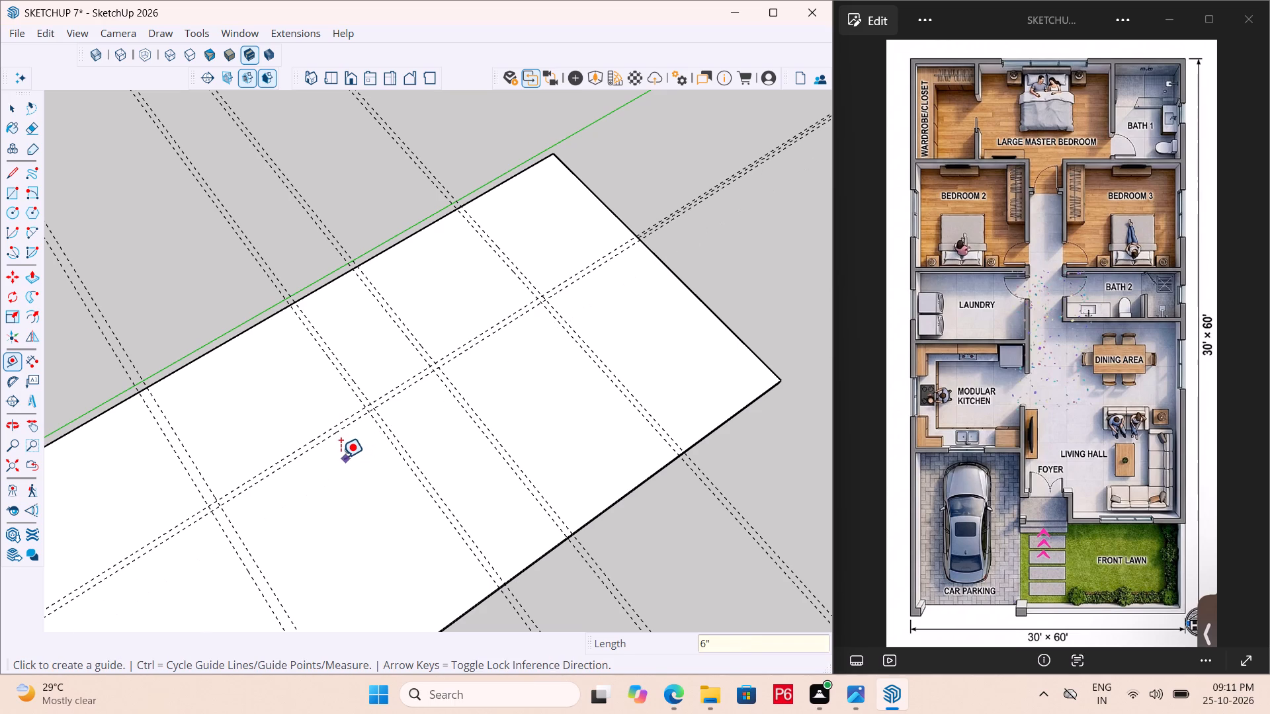
Save the model.
{"action": "key", "text": "ctrl+s"}
{"action": "key", "text": "ctrl+s"}
{"action": "key", "text": "ctrl+s"}
{"action": "key", "text": "ctrl+s"}
{"action": "key", "text": "ctrl+s"}
{"action": "key", "text": "ctrl+s"}
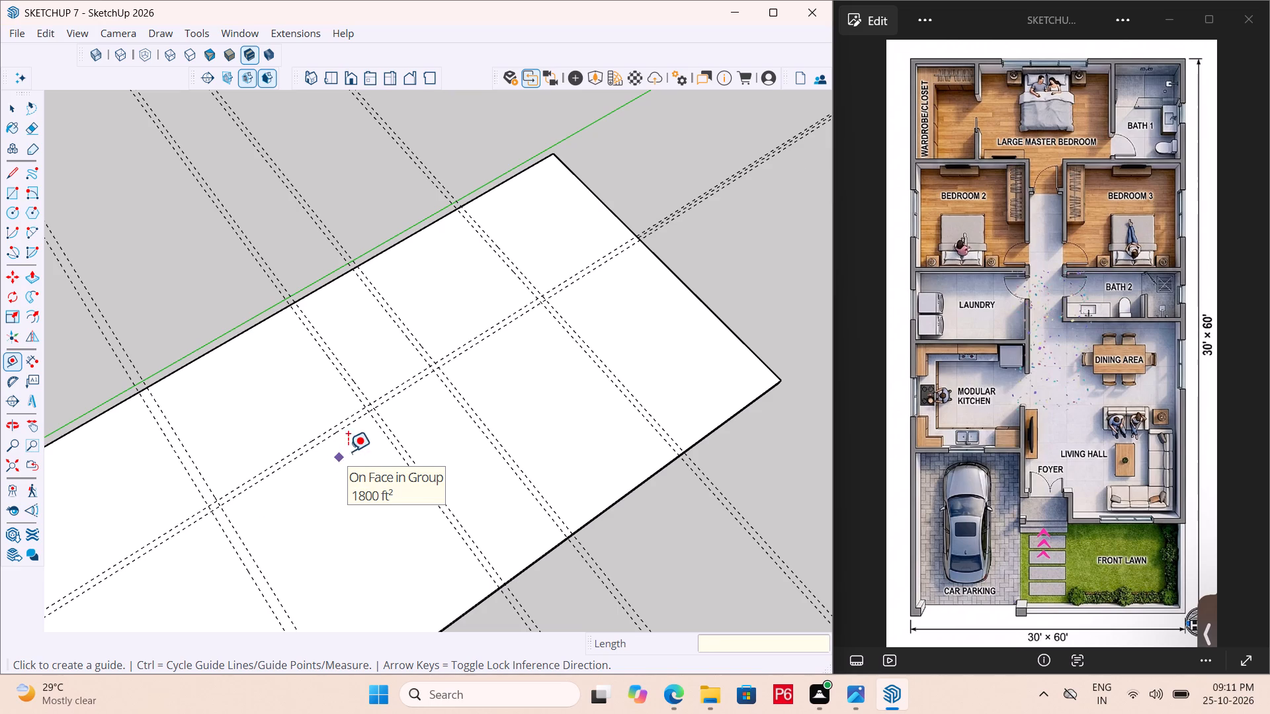
Draw a 12' × 12' 6" rectangle for Bedroom 2 between the outer guides, starting on the slab's green-axis edge.
{"action": "scroll", "coordinate": [357, 447], "scroll_direction": "down", "scroll_amount": 4, "text": "ctrl"}
{"action": "middle_click_drag", "start_coordinate": [374, 427], "coordinate": [430, 431]}
{"action": "scroll", "coordinate": [576, 348], "scroll_direction": "down", "scroll_amount": 3}
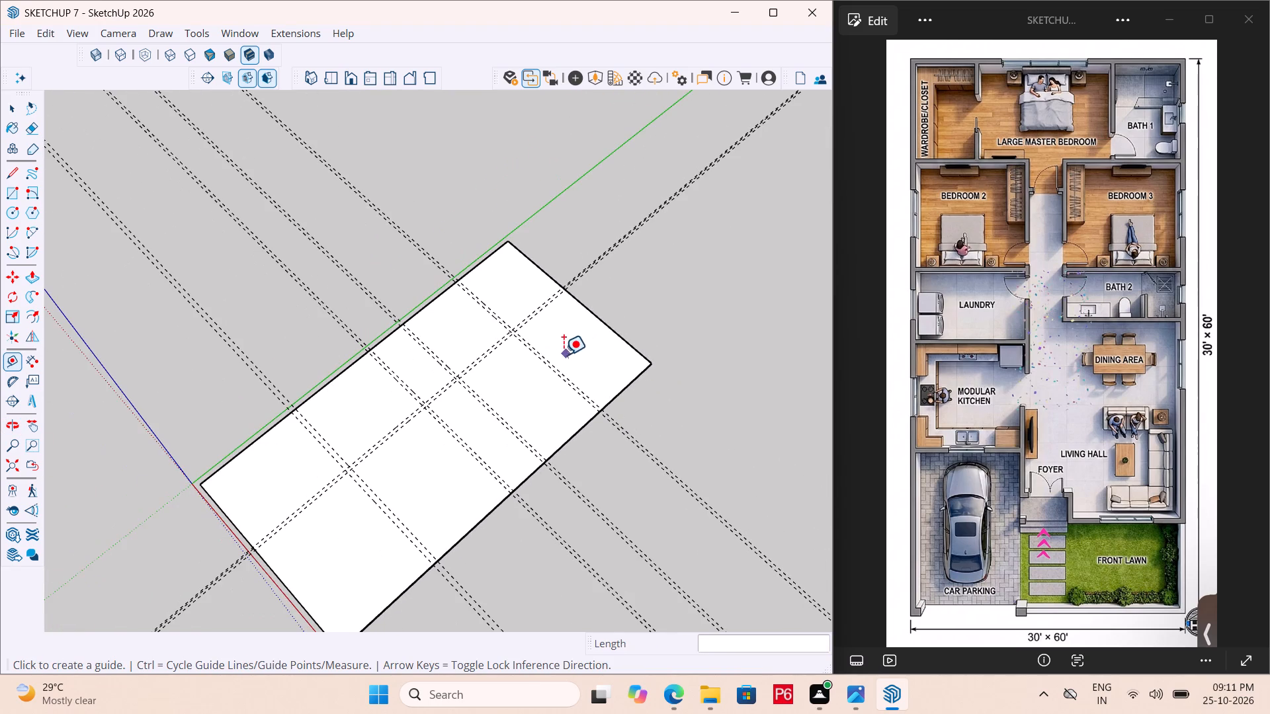
{"action": "middle_click_drag", "start_coordinate": [508, 340], "coordinate": [493, 384]}
{"action": "scroll", "coordinate": [577, 324], "scroll_direction": "up", "scroll_amount": 5}
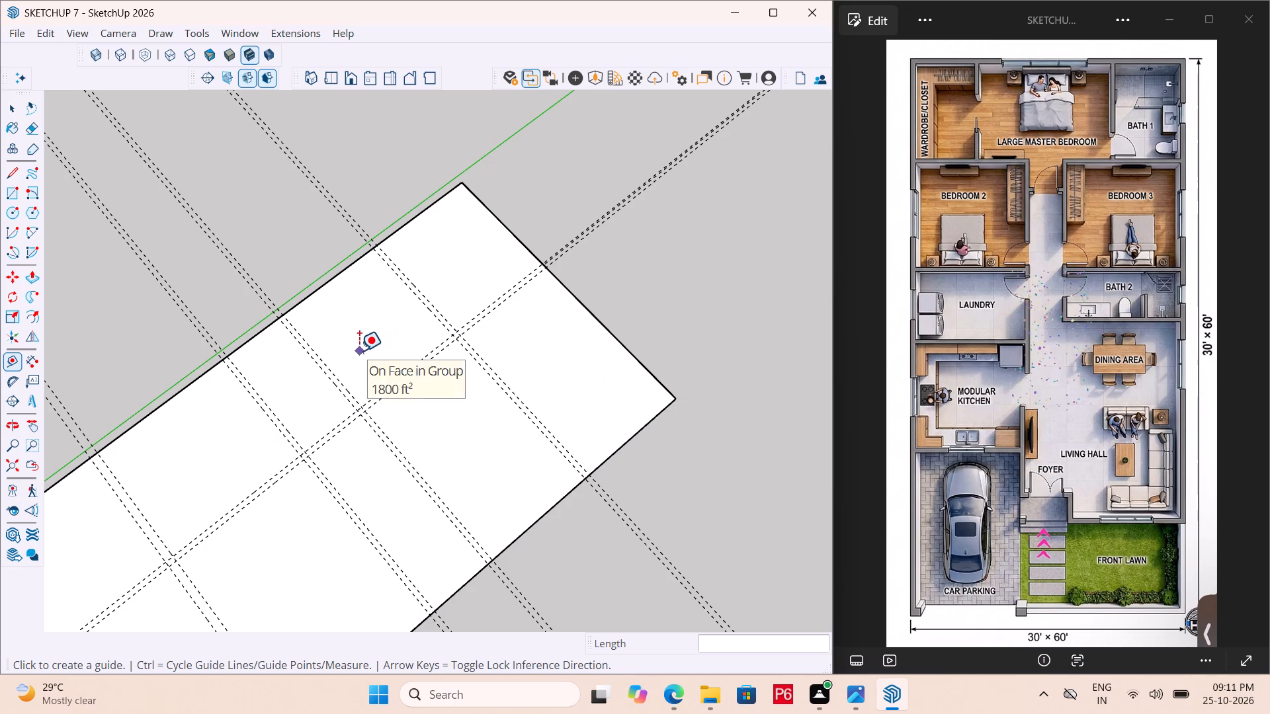
{"action": "key", "text": "r"}
{"action": "scroll", "coordinate": [380, 244], "scroll_direction": "up", "scroll_amount": 4}
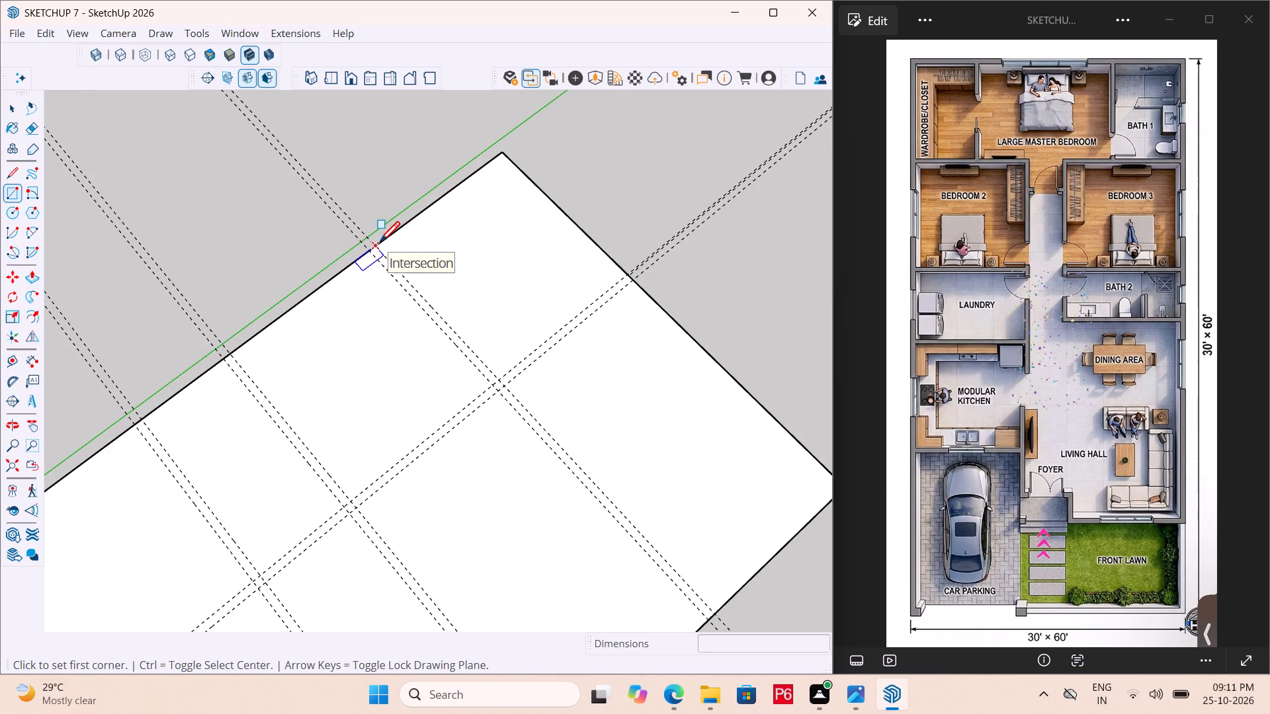
{"action": "left_click", "coordinate": [380, 244]}
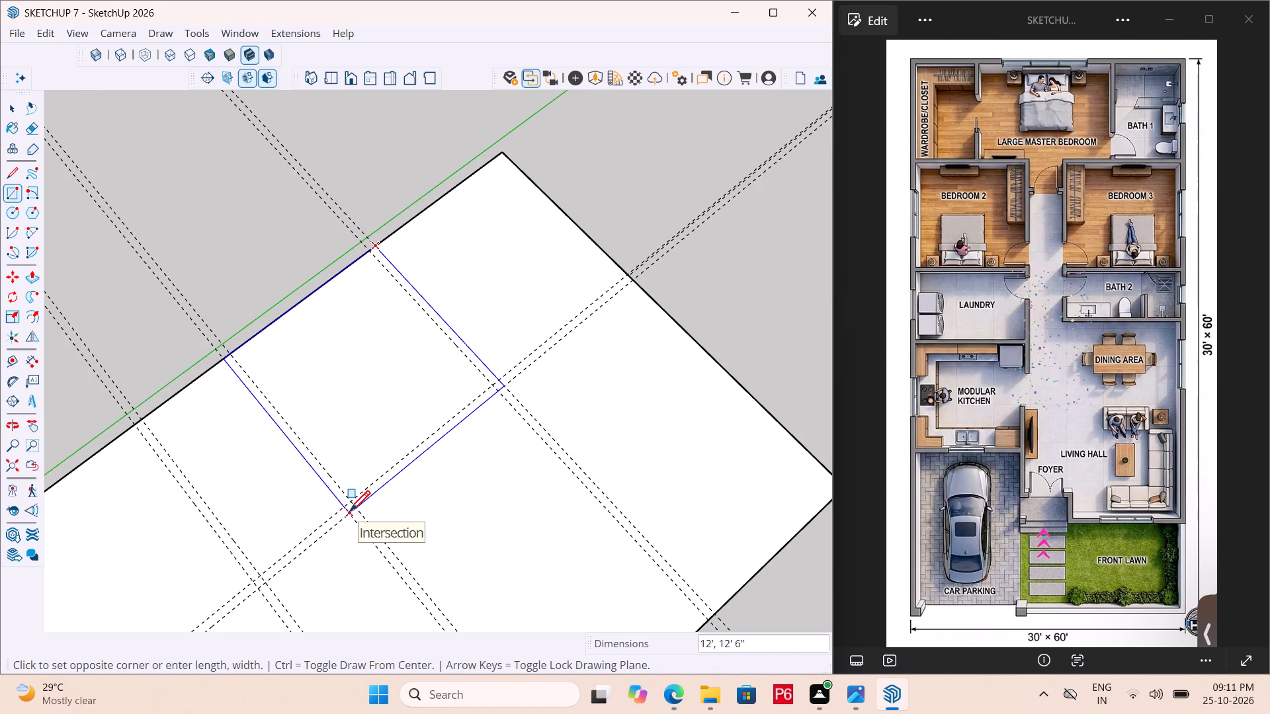
{"action": "left_click", "coordinate": [351, 514]}
Group the Bedroom 2 rectangle's face together with its edges.
{"action": "key", "text": "space"}
{"action": "double_click", "coordinate": [343, 363]}
{"action": "right_click", "coordinate": [343, 363]}
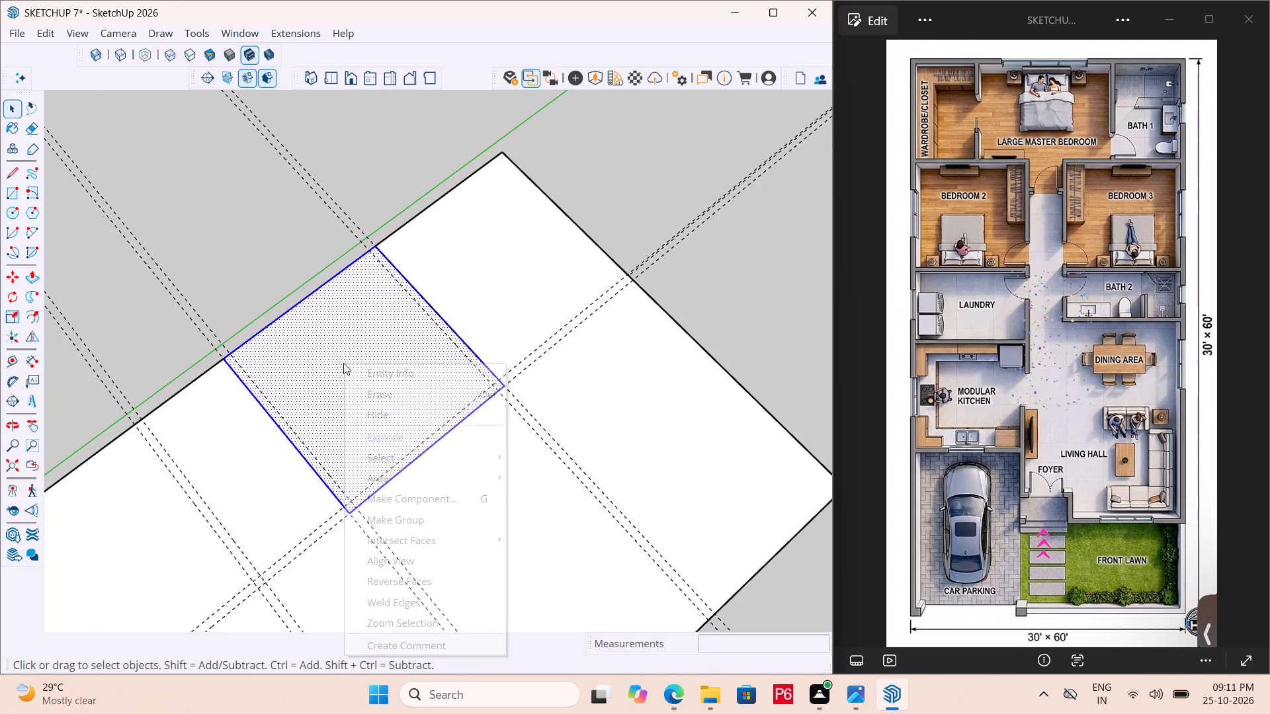
{"action": "left_click", "coordinate": [451, 521]}
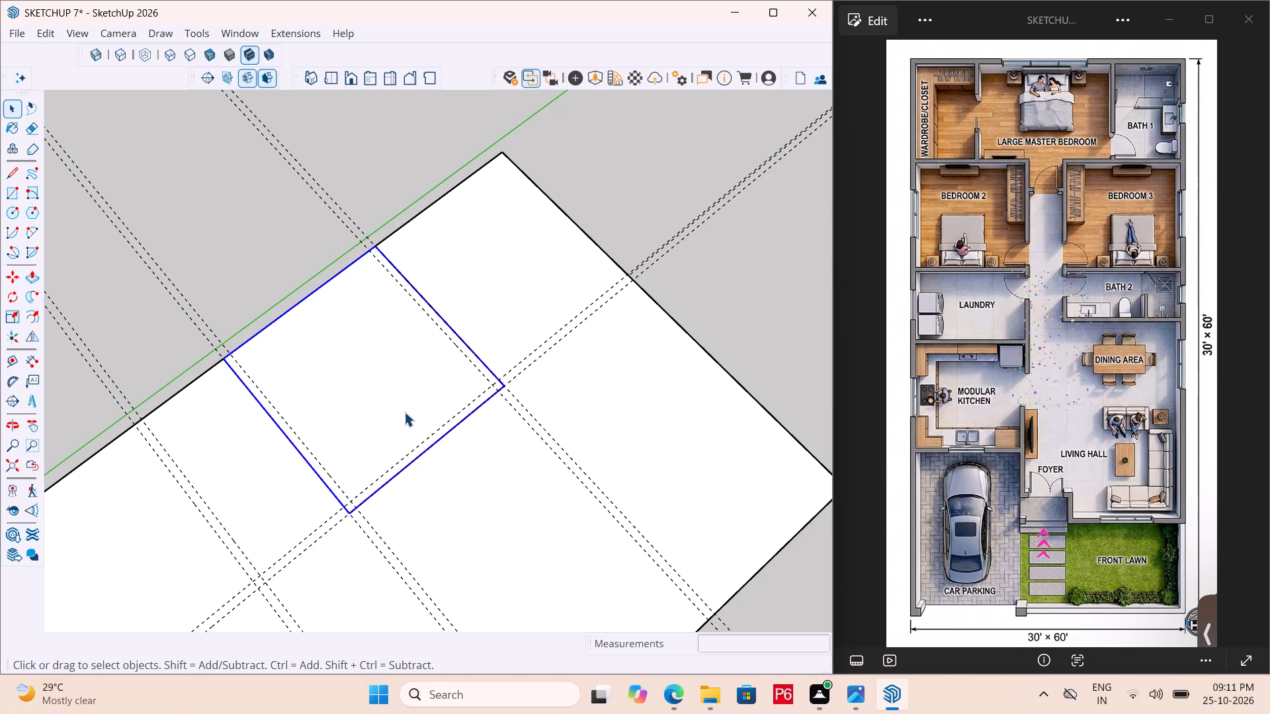
Inside the Bedroom 2 group, draw a rectangle between the inner guides, starting from the green-axis edge.
{"action": "double_click", "coordinate": [404, 412]}
{"action": "scroll", "coordinate": [409, 331], "scroll_direction": "down", "scroll_amount": 1}
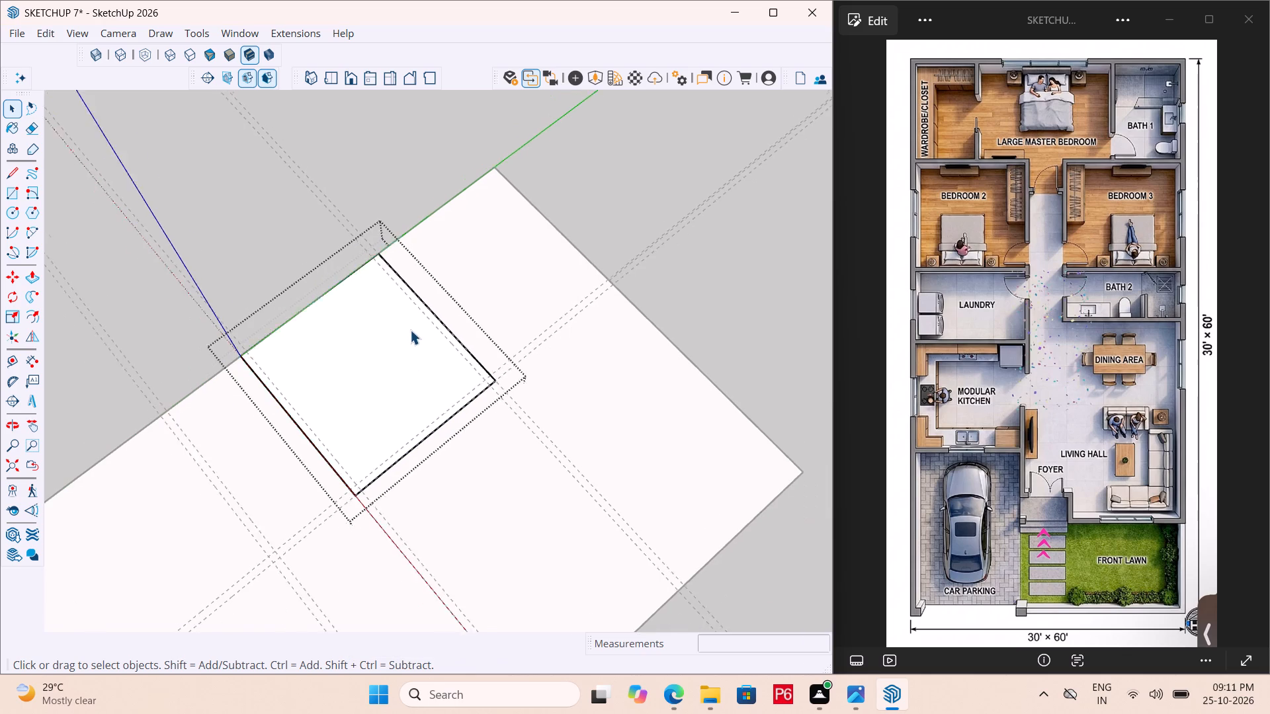
{"action": "scroll", "coordinate": [410, 330], "scroll_direction": "down", "scroll_amount": 1}
{"action": "scroll", "coordinate": [401, 425], "scroll_direction": "up", "scroll_amount": 1}
{"action": "key", "text": "r"}
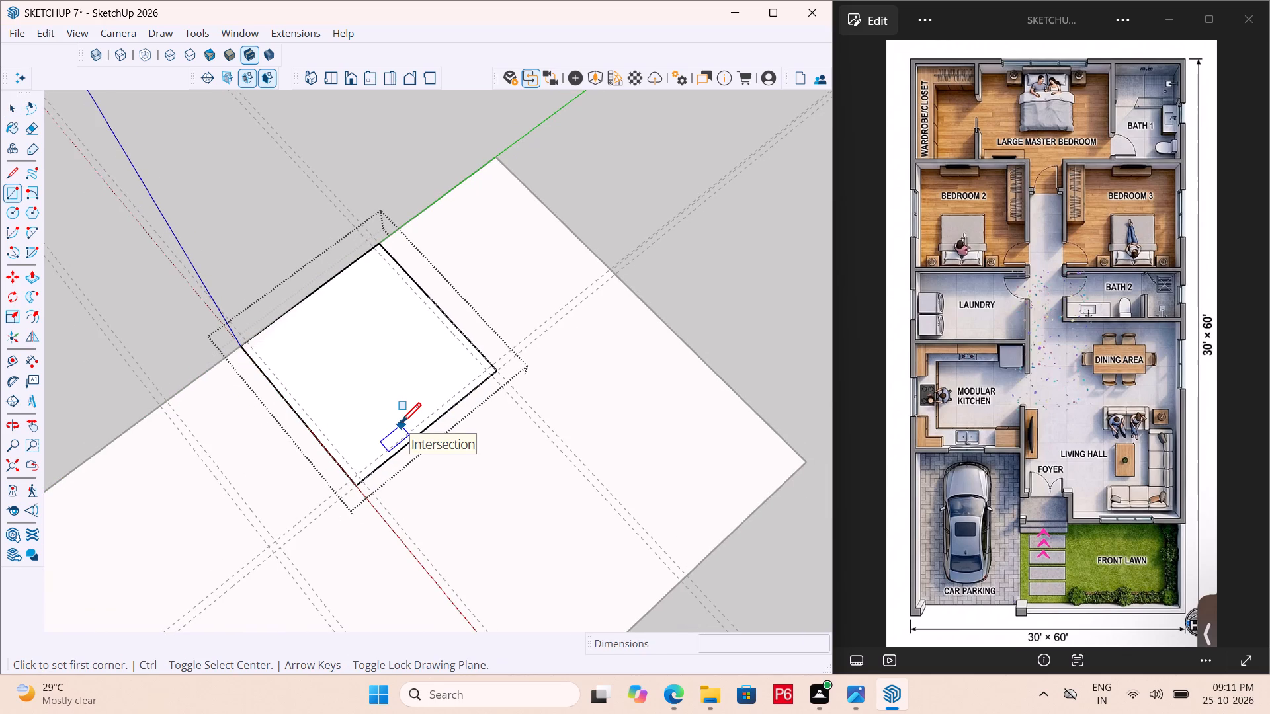
{"action": "scroll", "coordinate": [378, 248], "scroll_direction": "up", "scroll_amount": 4}
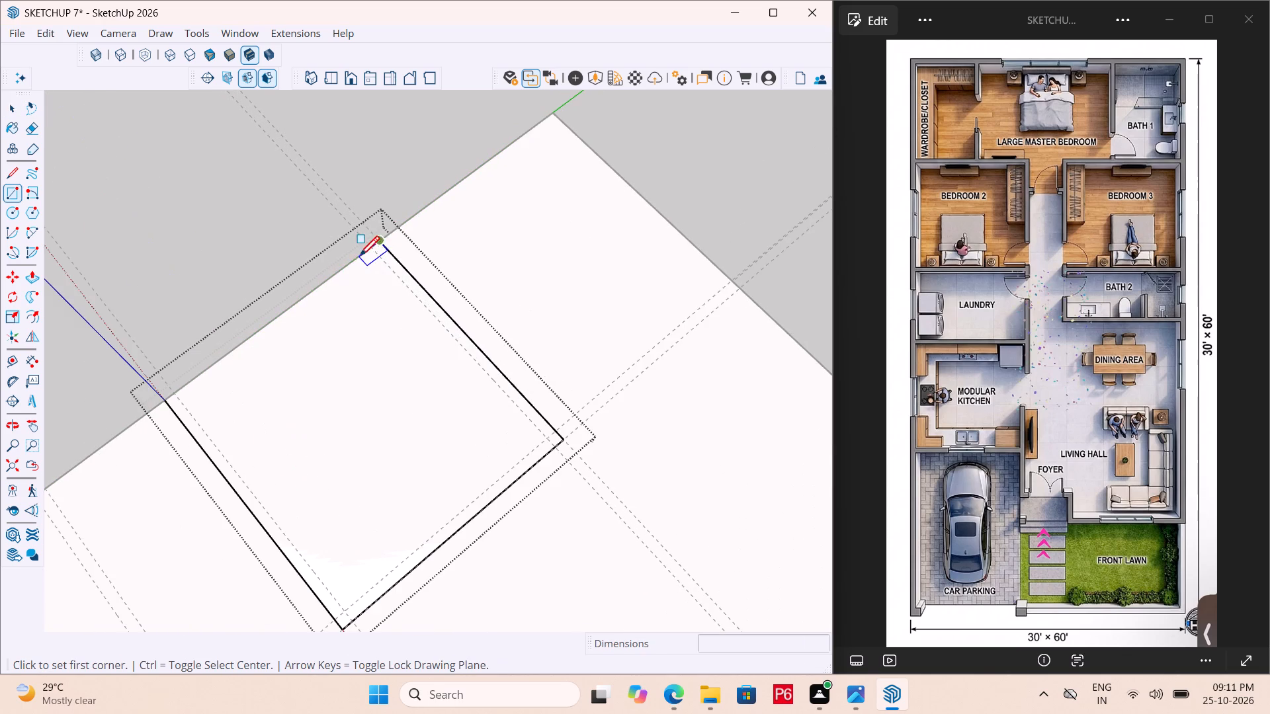
{"action": "left_click", "coordinate": [371, 251]}
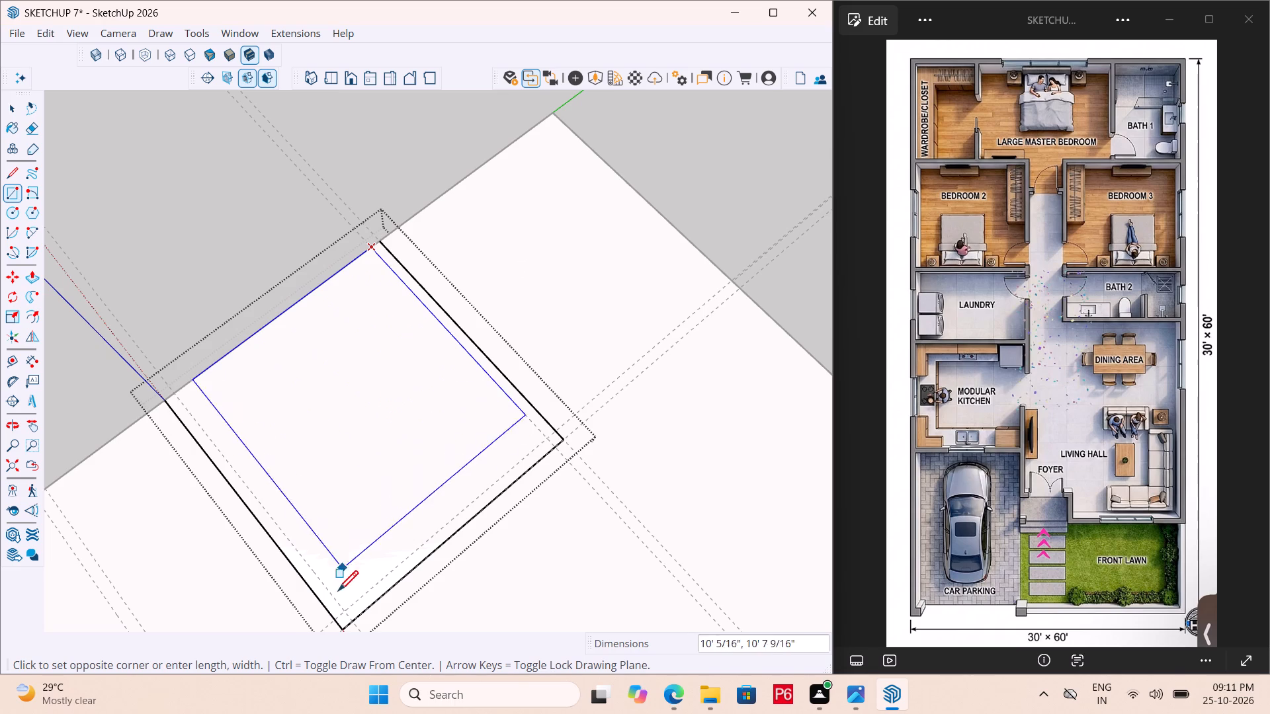
{"action": "left_click_drag", "start_coordinate": [347, 610], "coordinate": [350, 602]}
{"action": "scroll", "coordinate": [349, 471], "scroll_direction": "down", "scroll_amount": 3}
{"action": "key", "text": "space"}
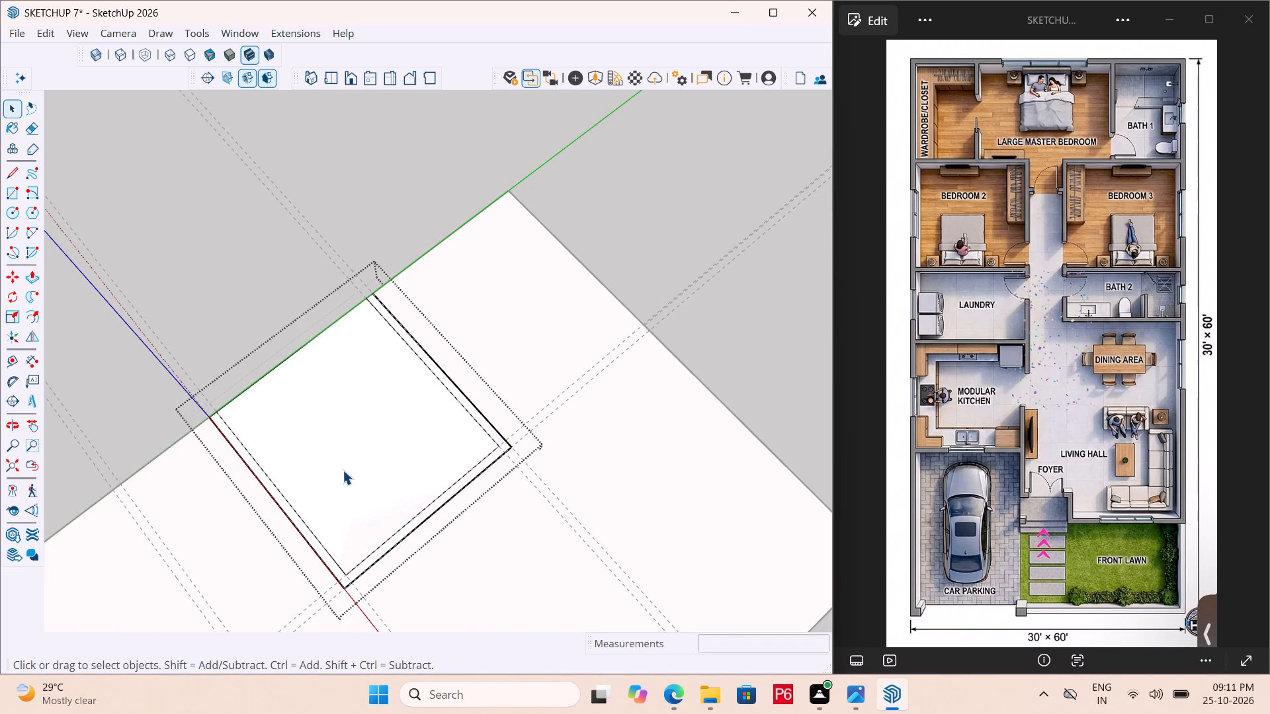
Place a guide 9" in from the Bedroom 2 group's green-axis edge and save the model.
{"action": "key", "text": "t"}
{"action": "left_click", "coordinate": [280, 366]}
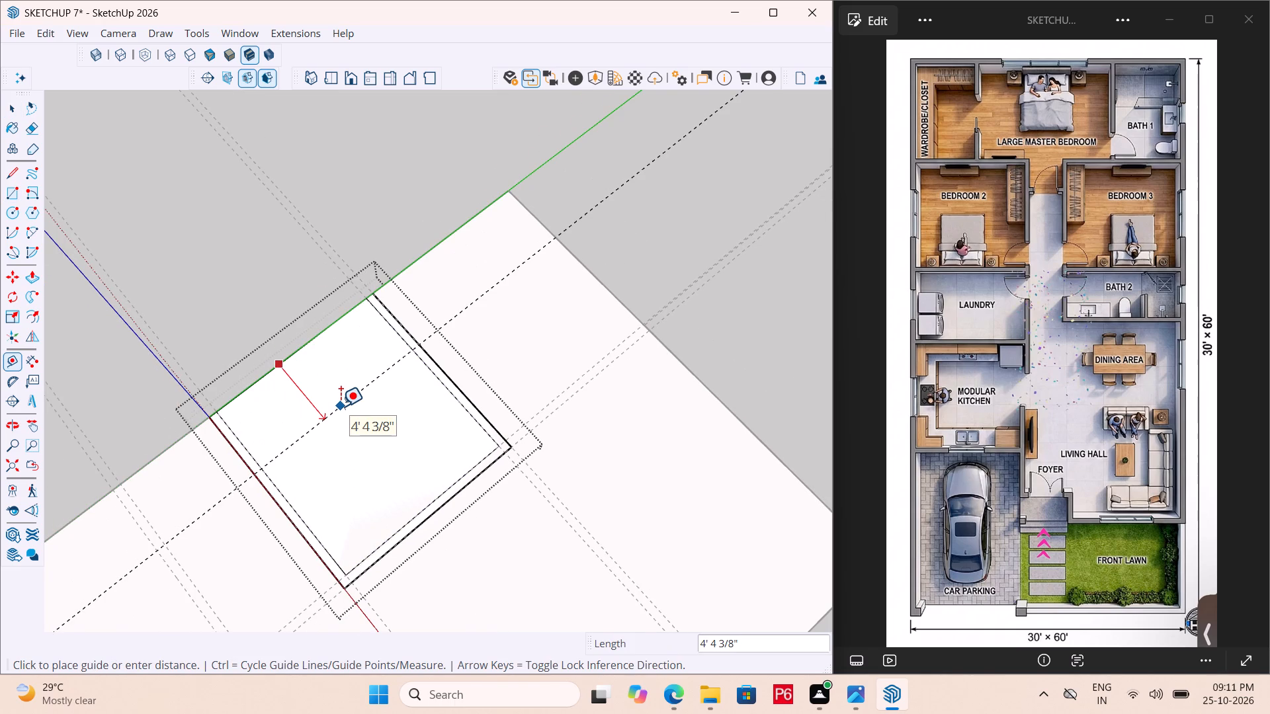
{"action": "type", "text": "9\""}
{"action": "key", "text": "Return"}
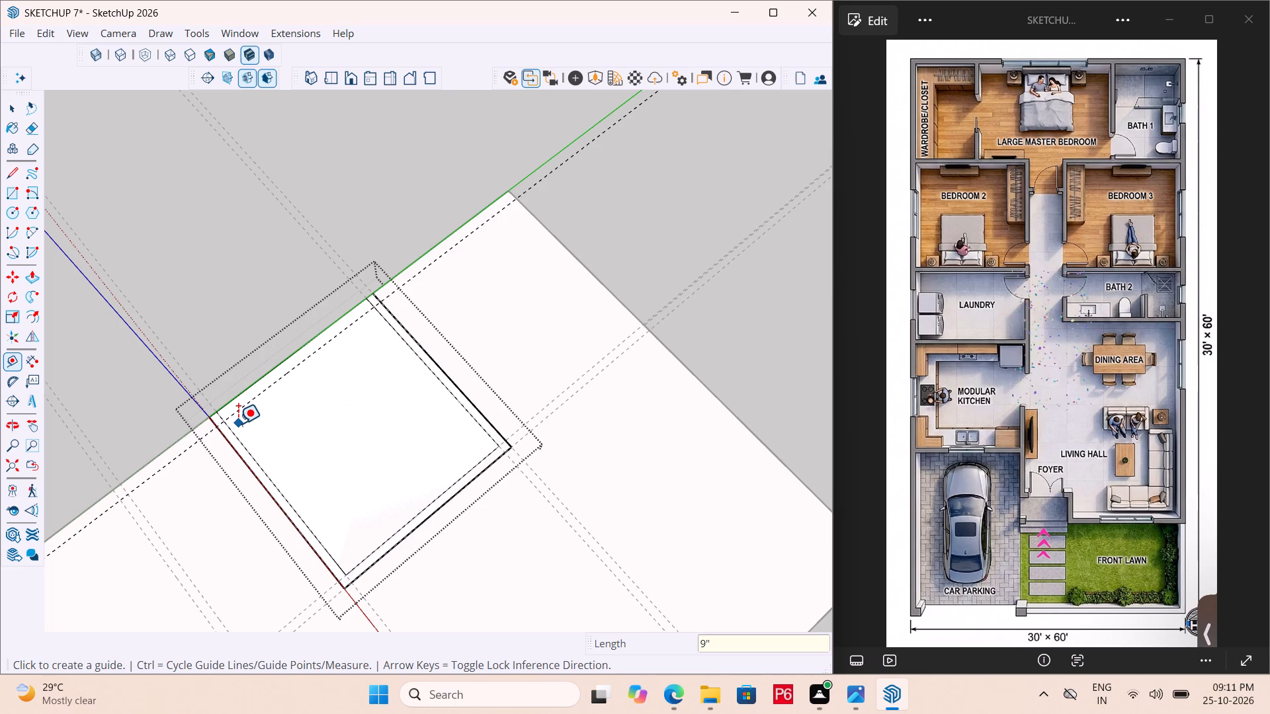
{"action": "key", "text": "ctrl+s"}
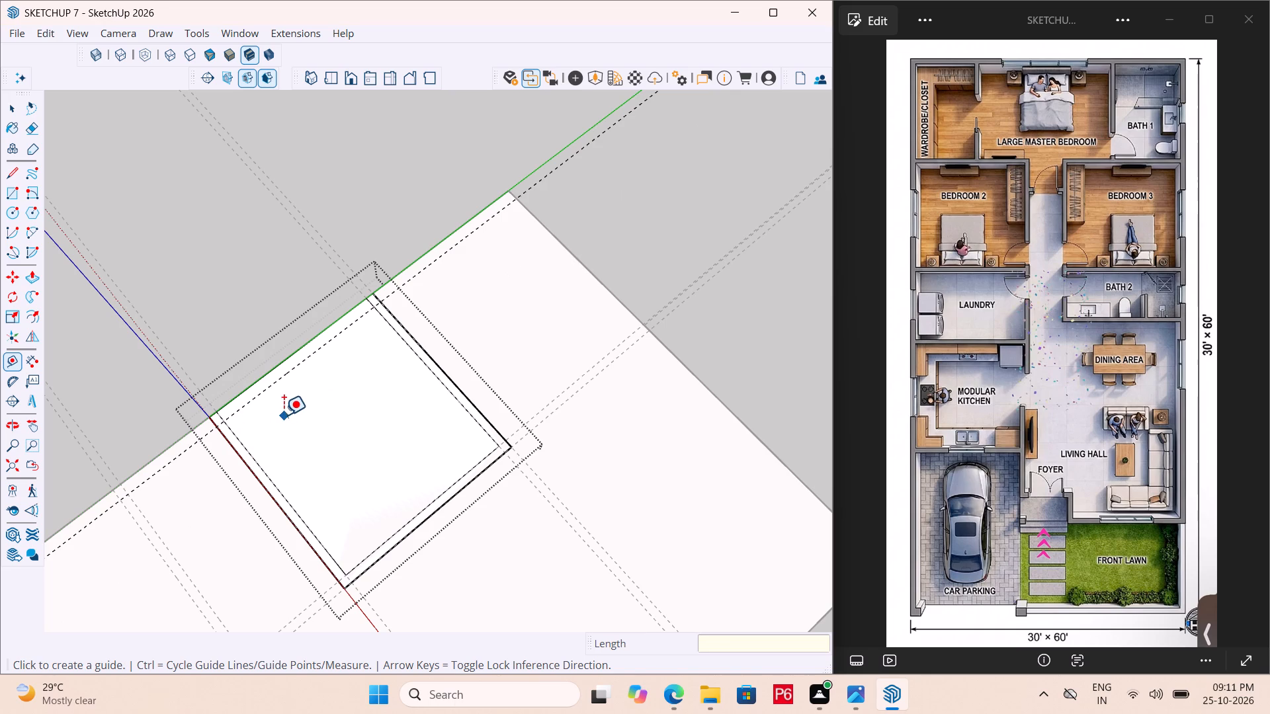
Draw the room's inner rectangle from the 9" guide to the opposite intersection of the inner guides.
{"action": "key", "text": "r"}
{"action": "left_click", "coordinate": [226, 420]}
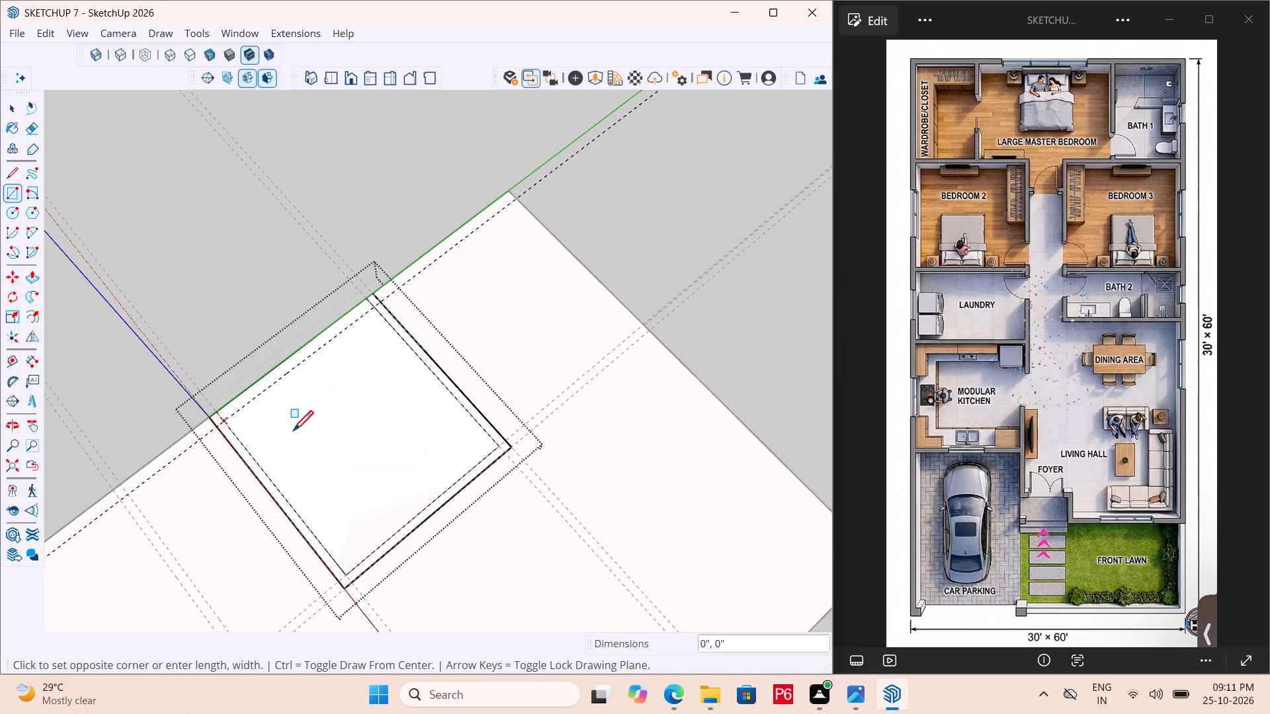
{"action": "left_click", "coordinate": [497, 450]}
{"action": "scroll", "coordinate": [394, 331], "scroll_direction": "down", "scroll_amount": 2}
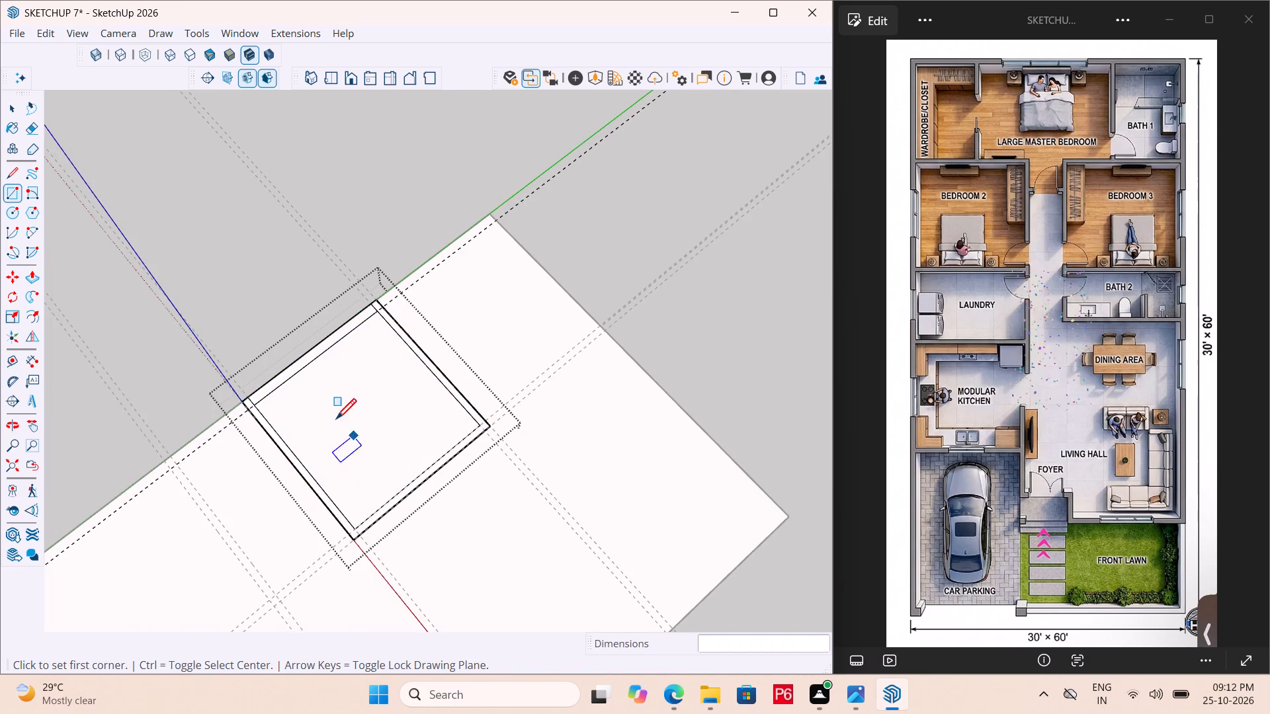
Draw the laundry's outer rectangle, 7' × 12' 6", from the green-axis slab edge to Bedroom 2's inner wall corner.
{"action": "scroll", "coordinate": [304, 409], "scroll_direction": "down", "scroll_amount": 4}
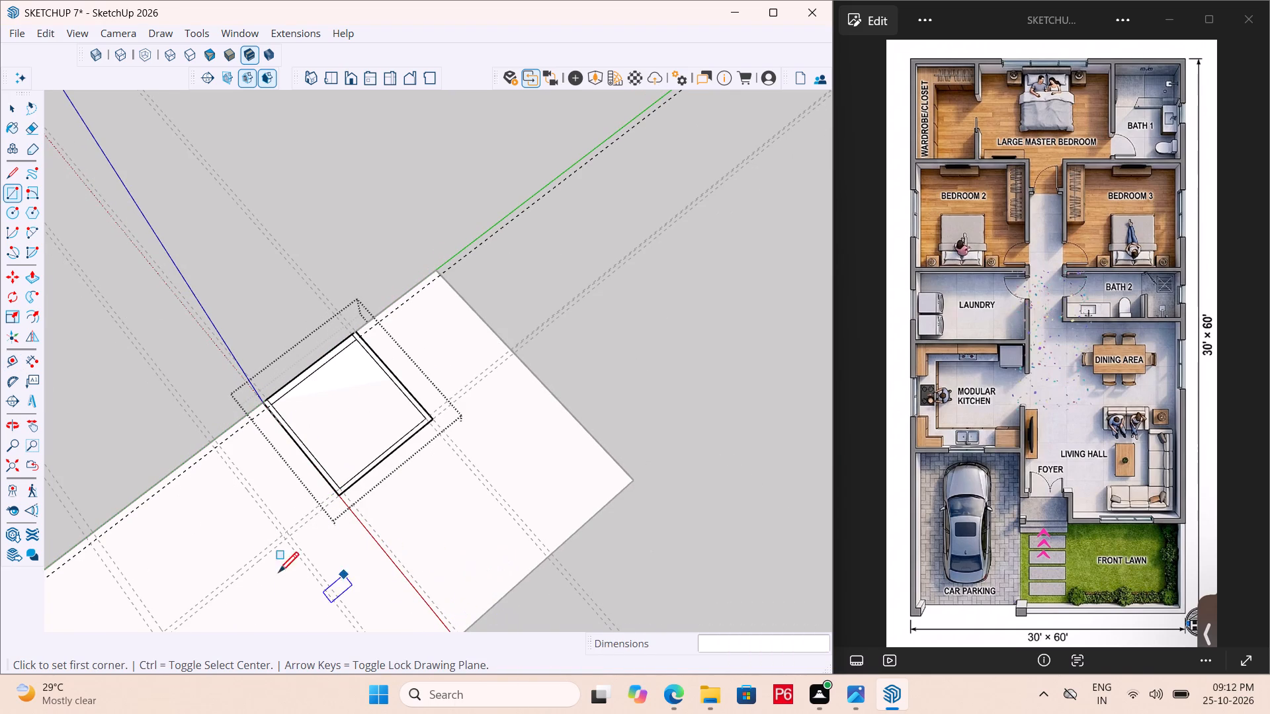
{"action": "scroll", "coordinate": [231, 559], "scroll_direction": "up", "scroll_amount": 5}
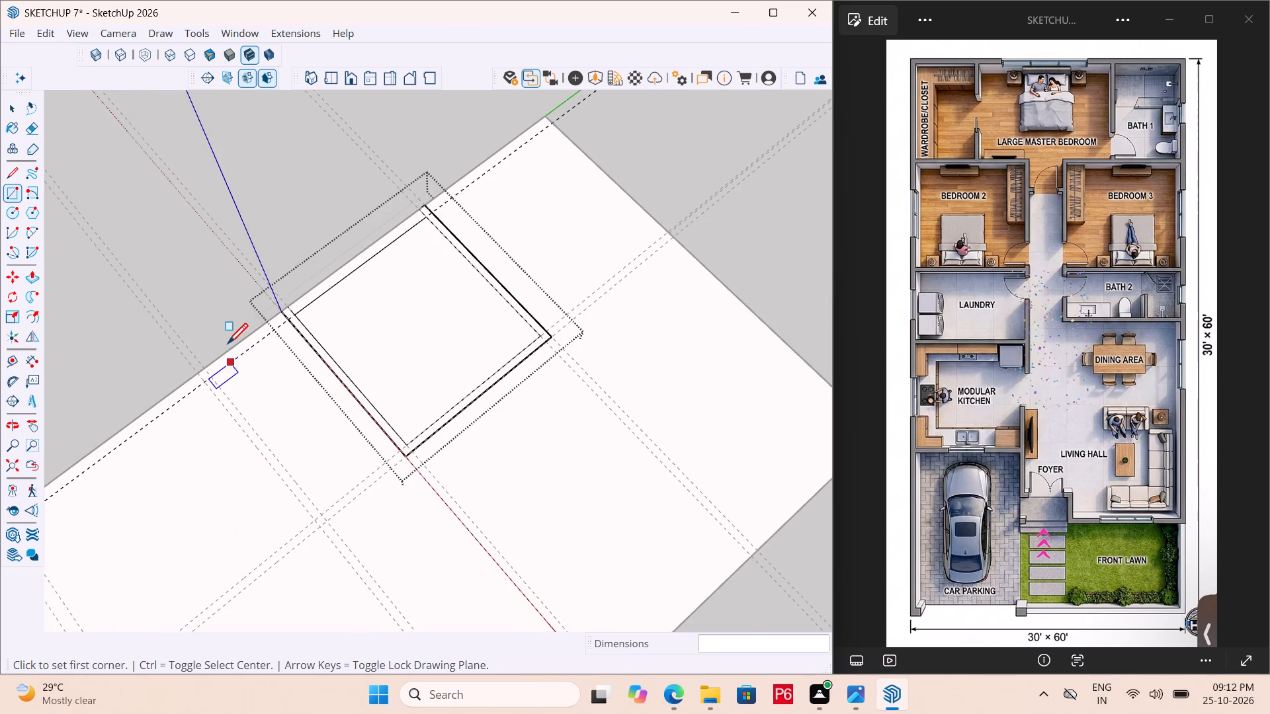
{"action": "scroll", "coordinate": [227, 343], "scroll_direction": "up", "scroll_amount": 4}
{"action": "left_click", "coordinate": [184, 388]}
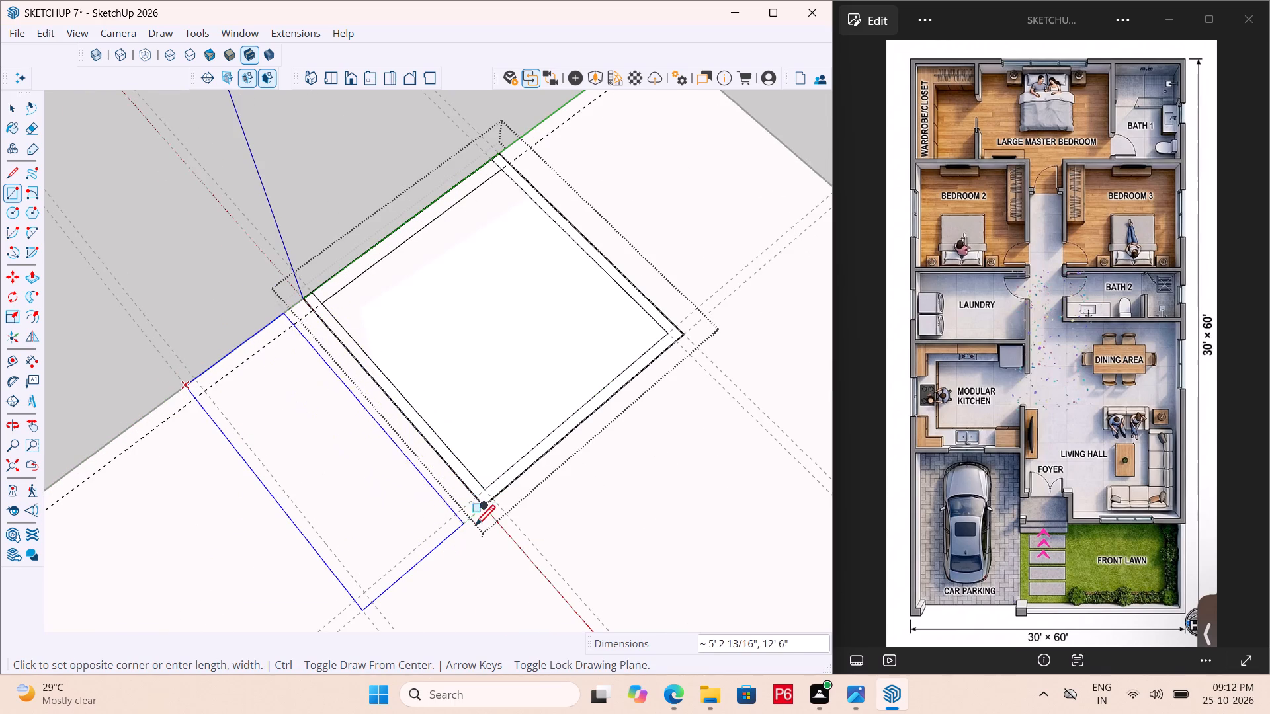
{"action": "left_click", "coordinate": [498, 502]}
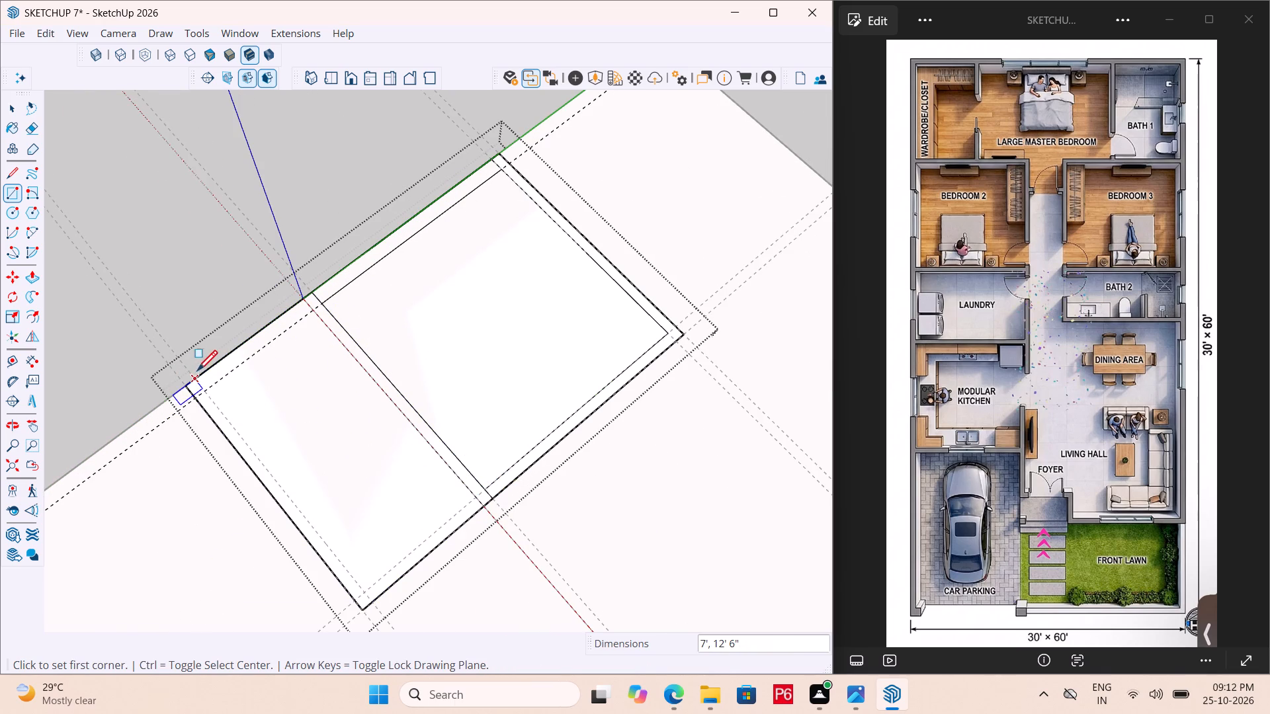
Draw the laundry's inner rectangle, about 11' 3" × 6', from the 9" guide to the opposite inner guide intersection.
{"action": "left_click", "coordinate": [205, 393]}
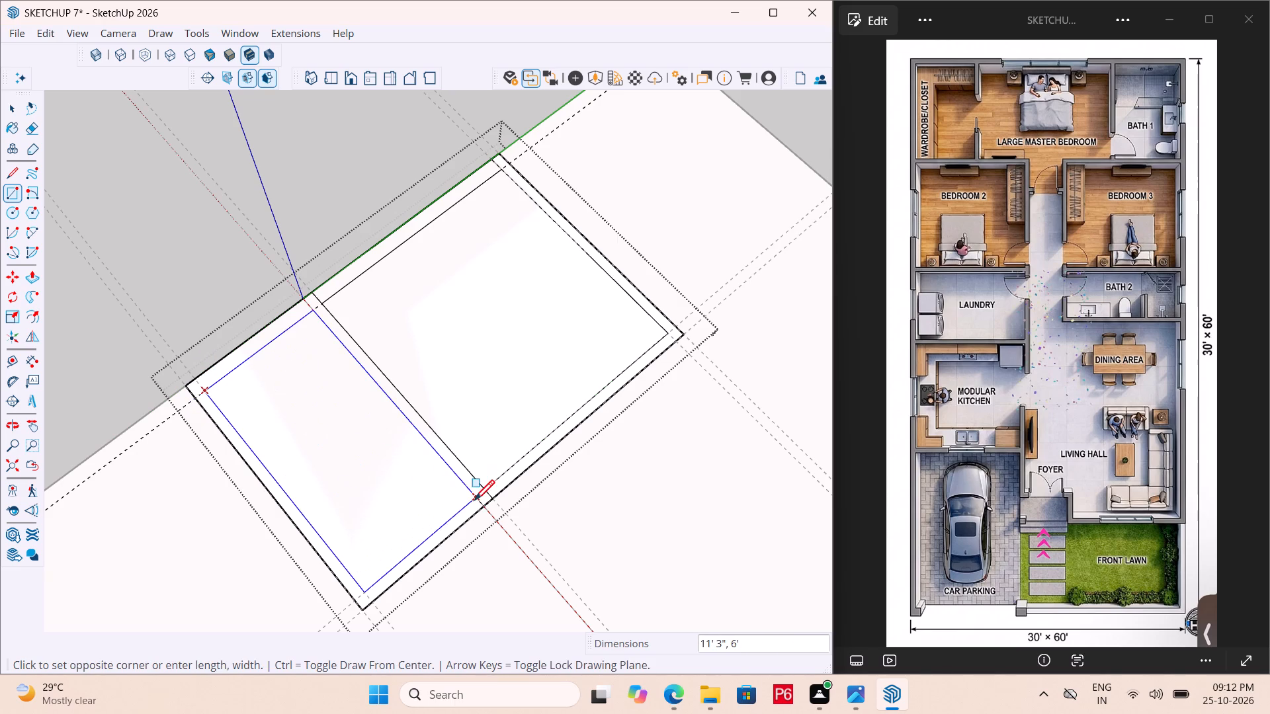
{"action": "left_click", "coordinate": [474, 502]}
{"action": "scroll", "coordinate": [539, 367], "scroll_direction": "down", "scroll_amount": 5}
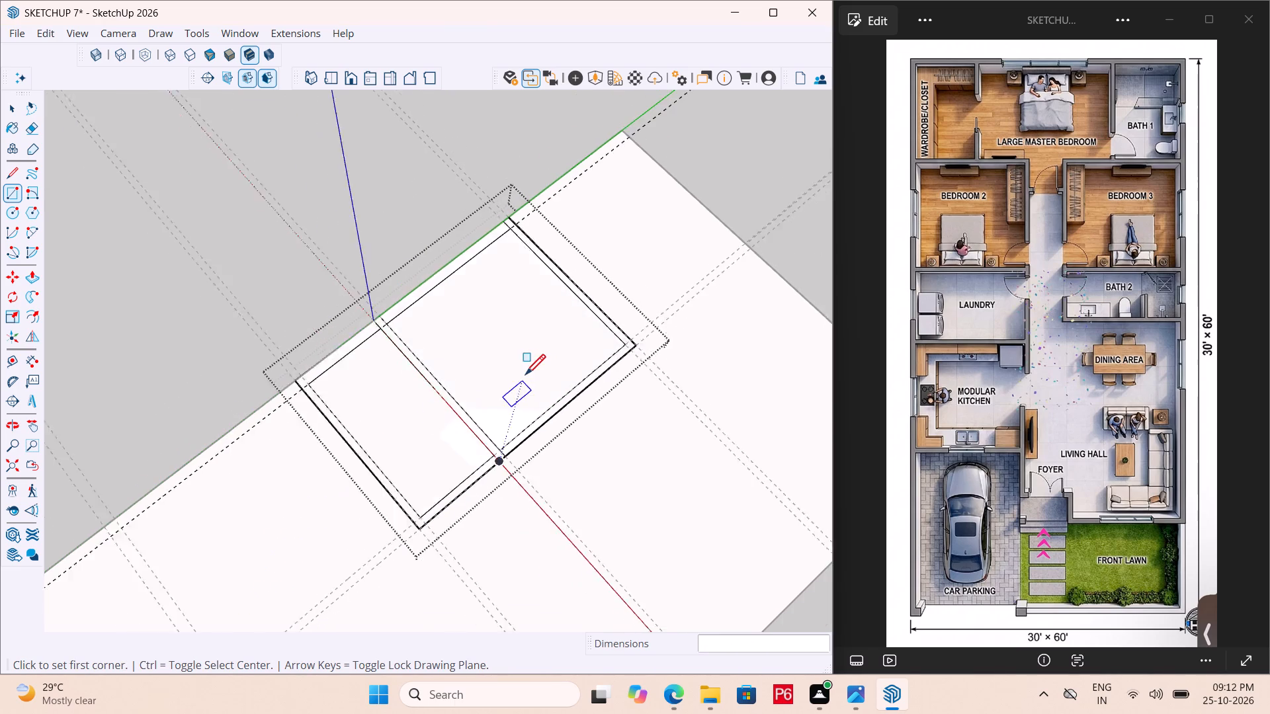
Draw the modular kitchen's outer rectangle, 14' 6" × 12' 6", from the far guide intersection to the laundry's outer corner.
{"action": "scroll", "coordinate": [525, 377], "scroll_direction": "down", "scroll_amount": 2}
{"action": "scroll", "coordinate": [423, 395], "scroll_direction": "down", "scroll_amount": 3}
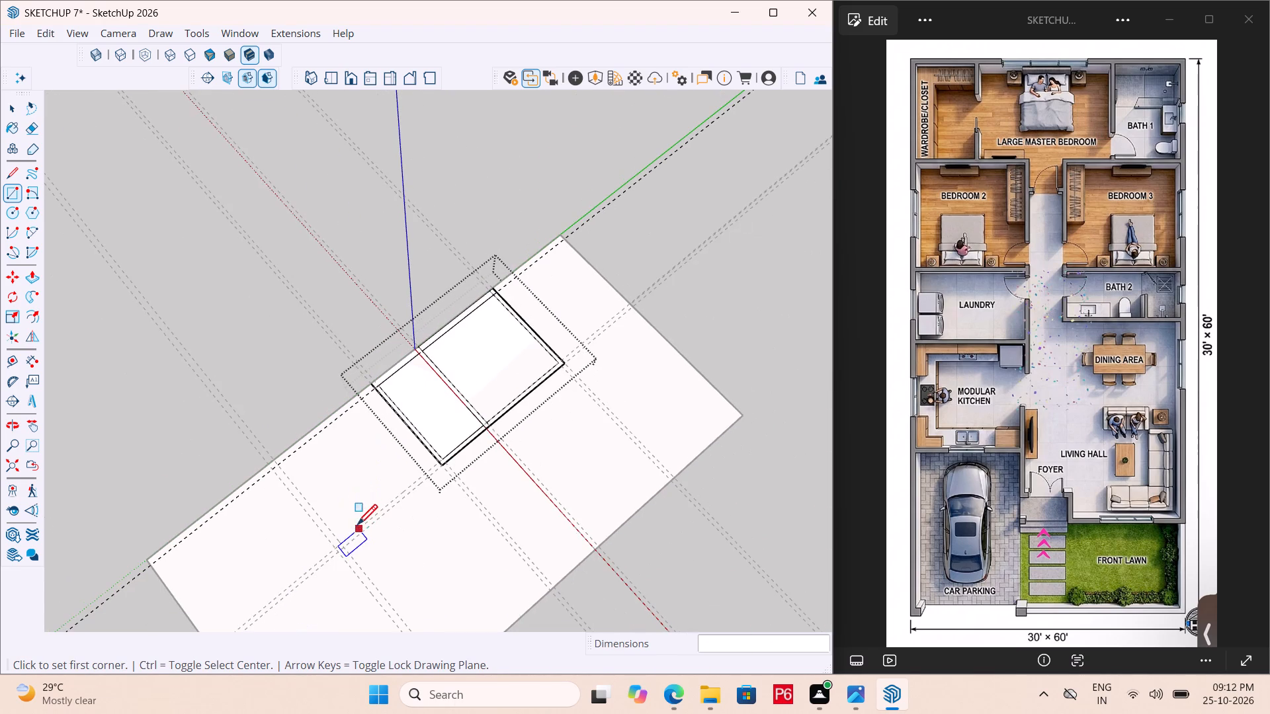
{"action": "middle_click_drag", "start_coordinate": [357, 527], "coordinate": [345, 552]}
{"action": "scroll", "coordinate": [345, 552], "scroll_direction": "up", "scroll_amount": 6}
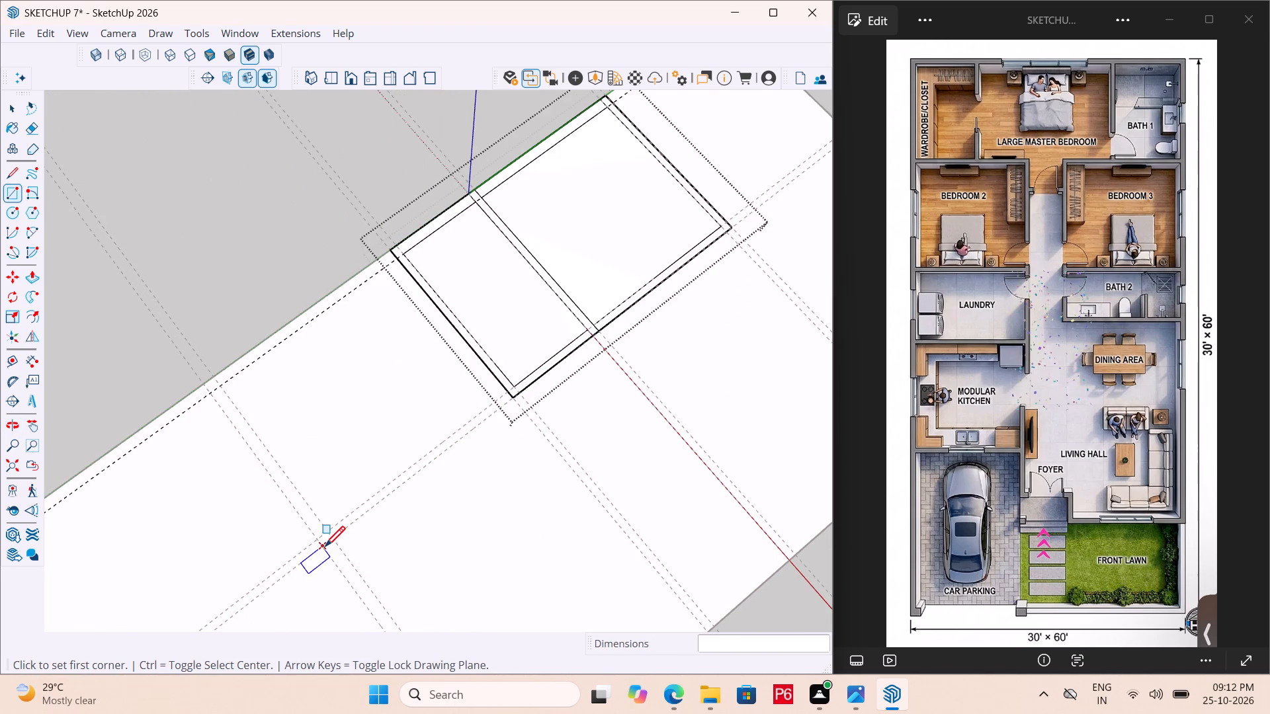
{"action": "left_click", "coordinate": [325, 549]}
{"action": "left_click", "coordinate": [386, 249]}
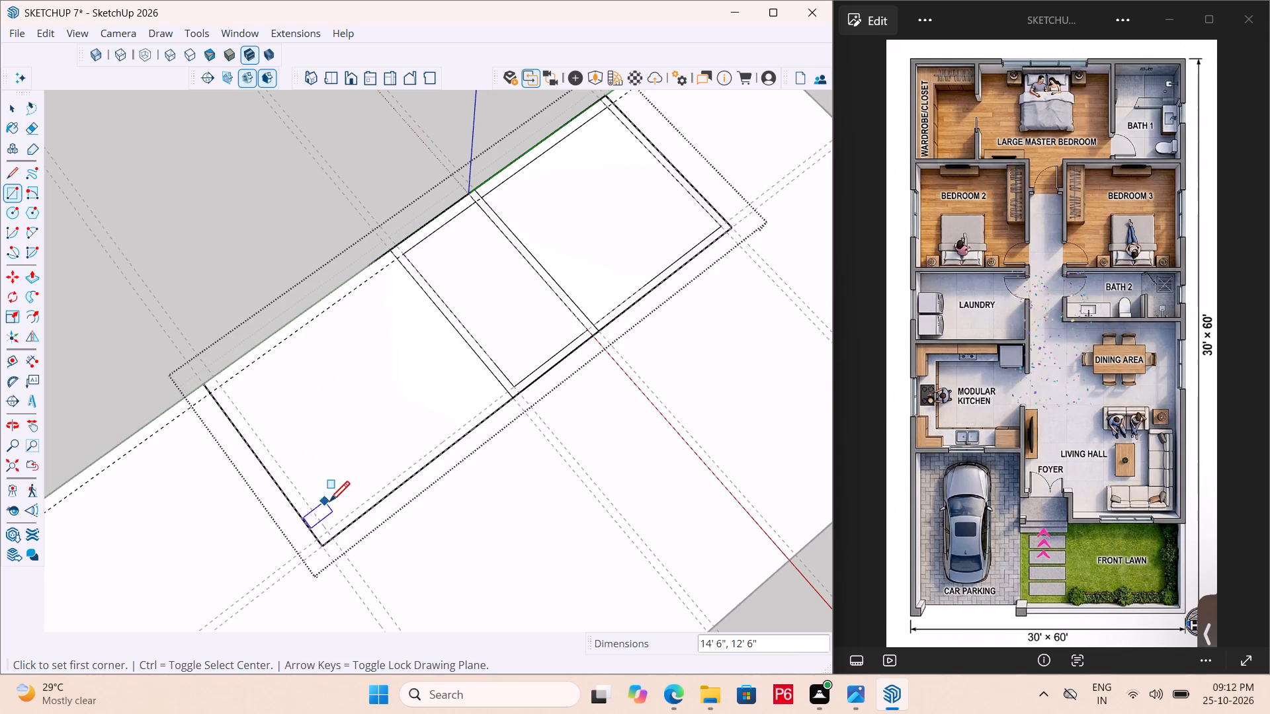
Draw the kitchen's inner rectangle, 11' 3" × 13' 9", between the opposite intersections of its inner guides.
{"action": "left_click_drag", "start_coordinate": [328, 531], "coordinate": [333, 525]}
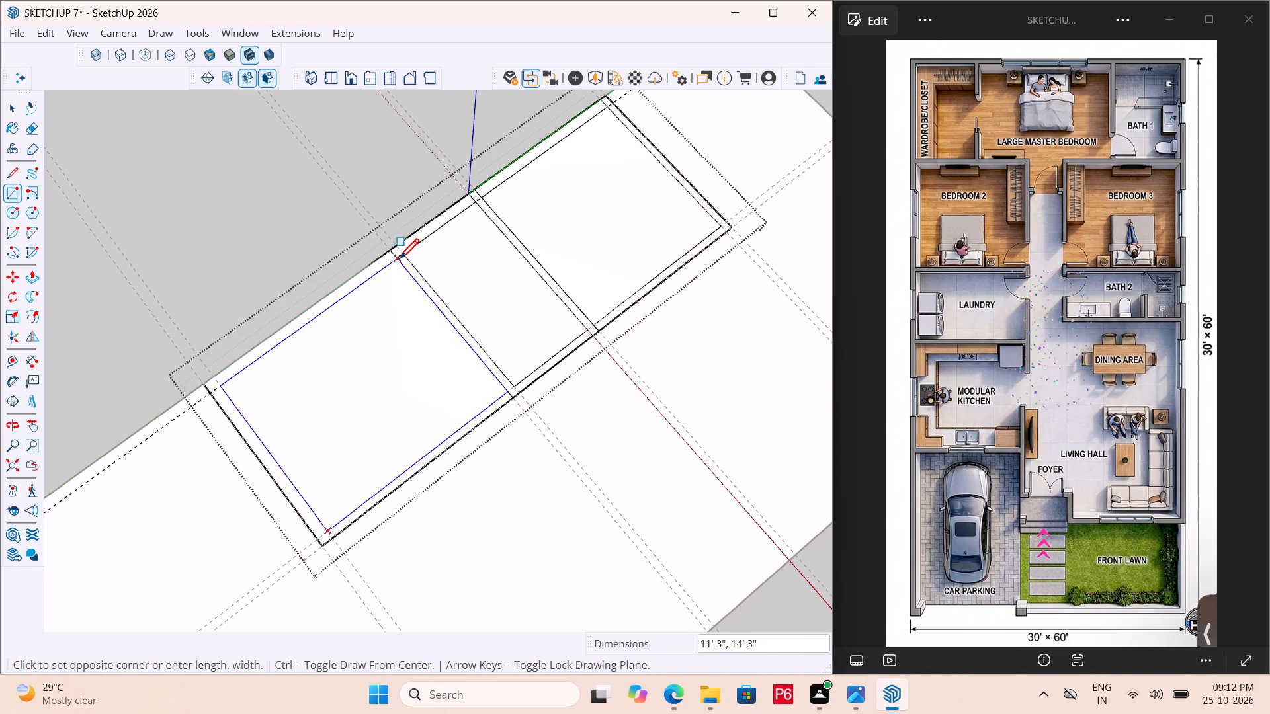
{"action": "left_click", "coordinate": [394, 265]}
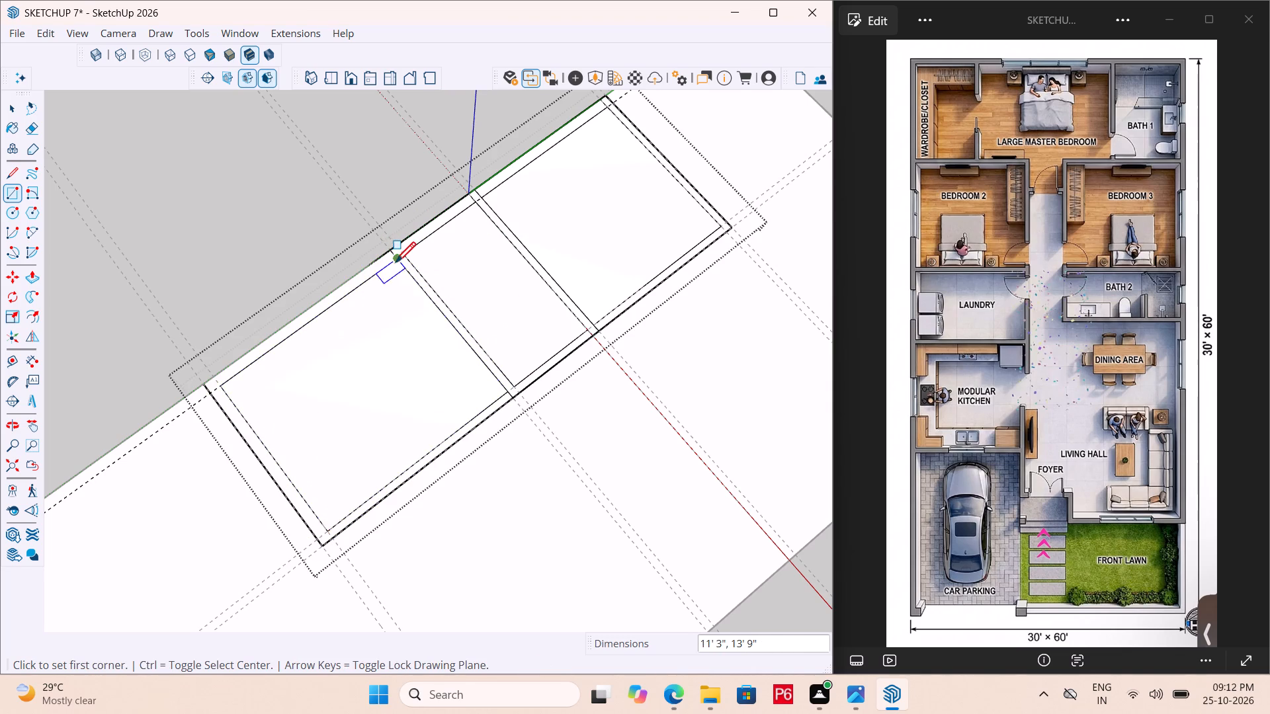
Place a guide 9" in from the slab's short edge at the car parking end.
{"action": "scroll", "coordinate": [517, 220], "scroll_direction": "down", "scroll_amount": 3}
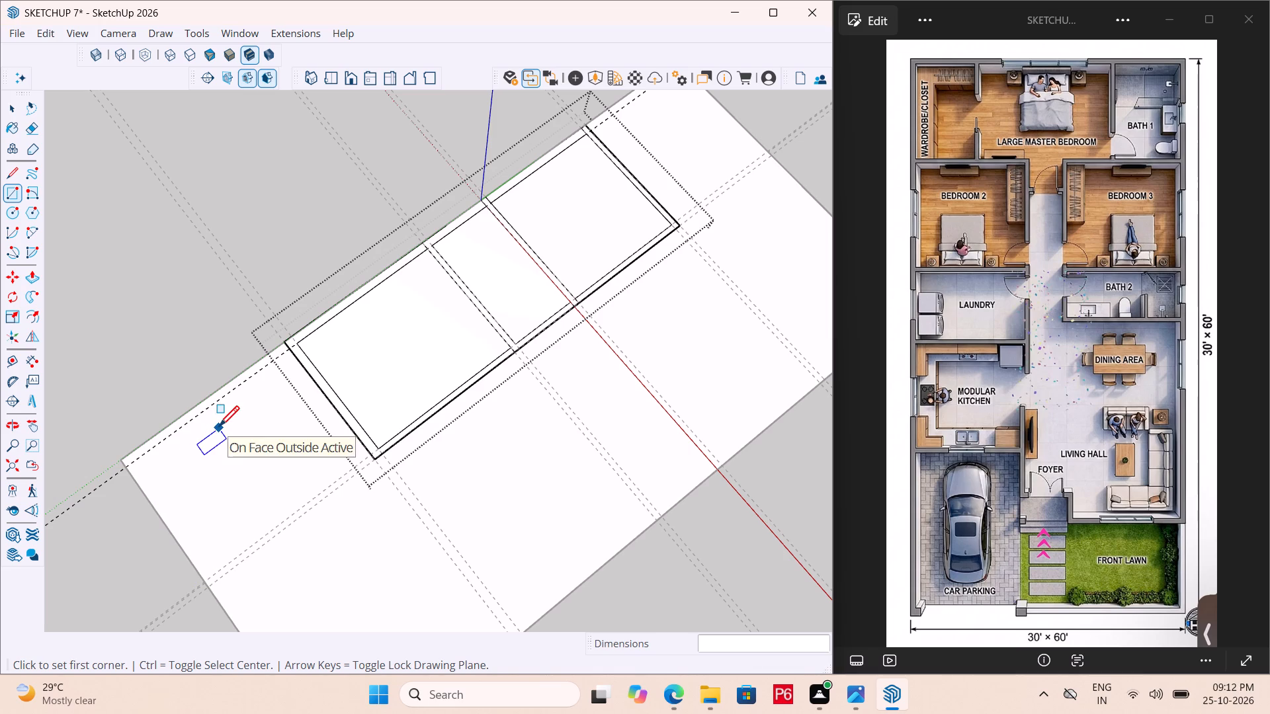
{"action": "key", "text": "t"}
{"action": "left_click", "coordinate": [170, 526]}
{"action": "key", "text": "9"}
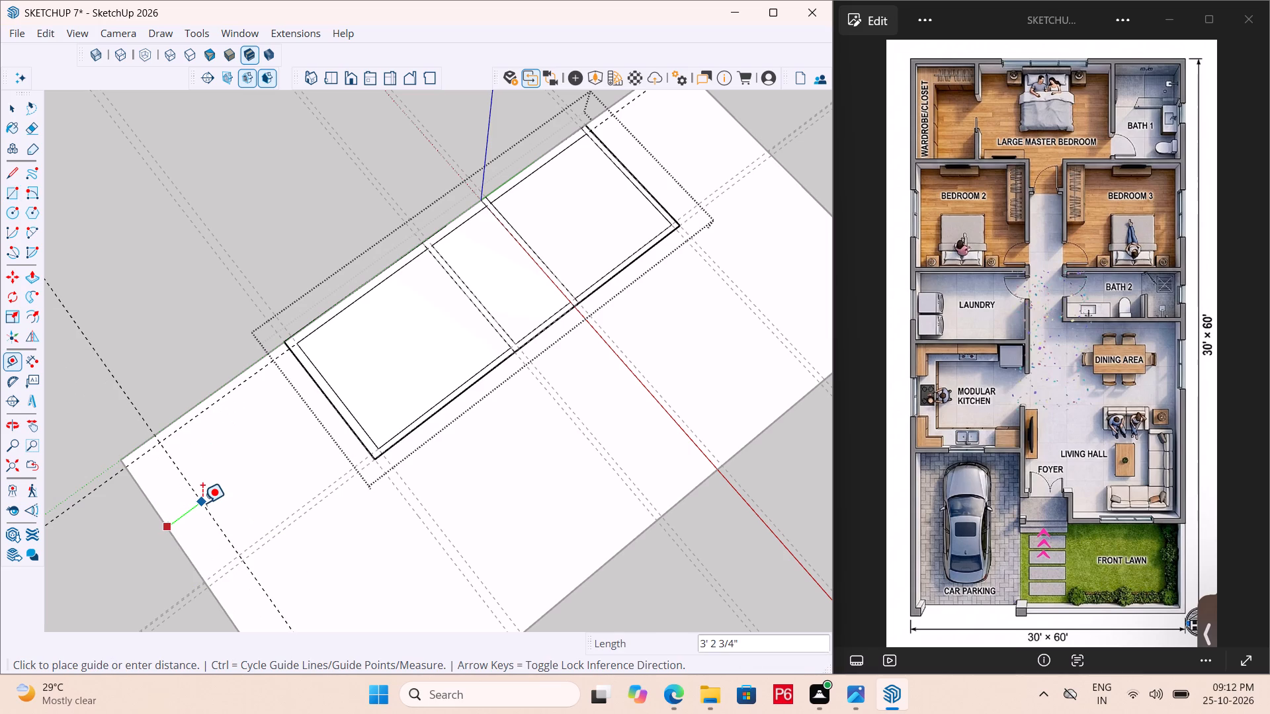
{"action": "key", "text": "shift+quotedbl"}
{"action": "key", "text": "Return"}
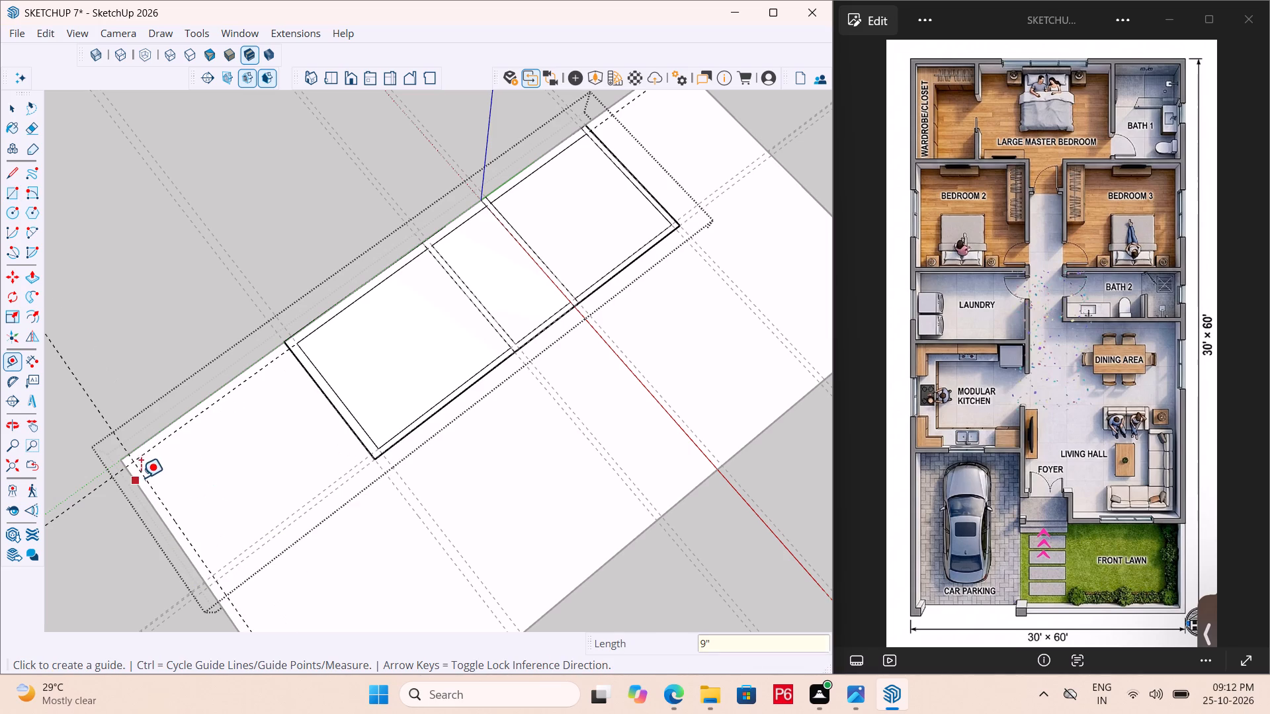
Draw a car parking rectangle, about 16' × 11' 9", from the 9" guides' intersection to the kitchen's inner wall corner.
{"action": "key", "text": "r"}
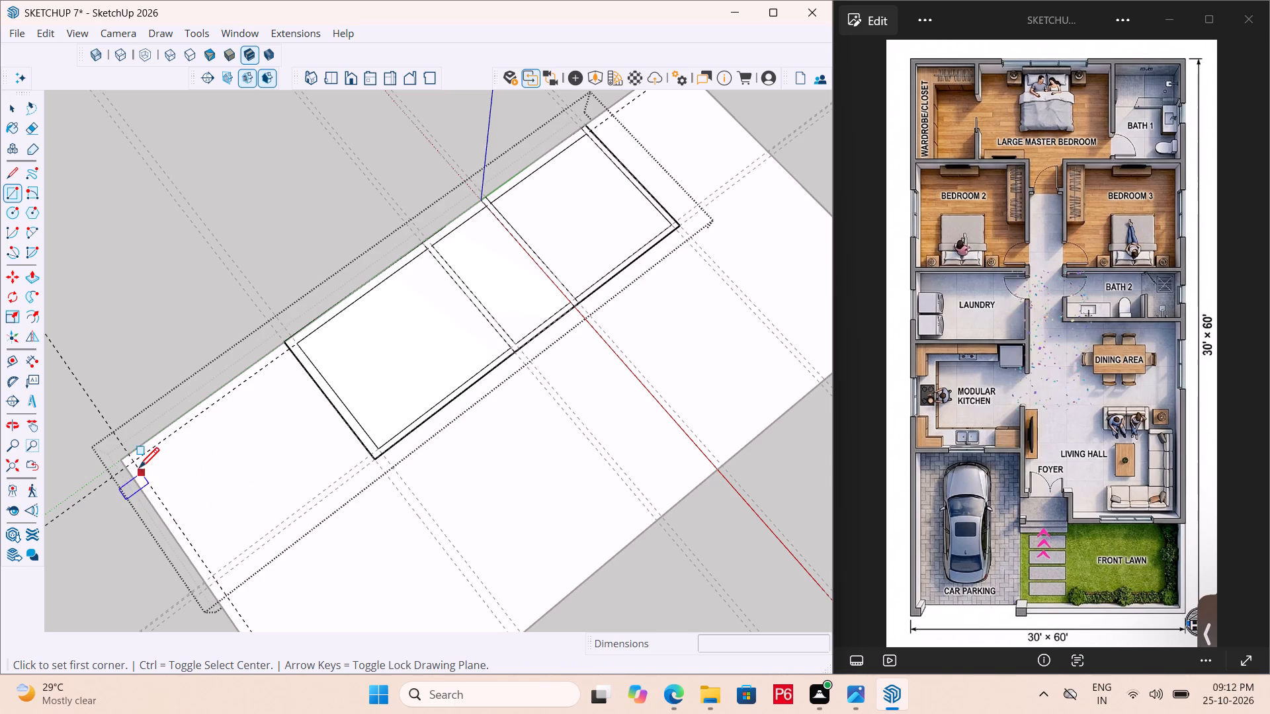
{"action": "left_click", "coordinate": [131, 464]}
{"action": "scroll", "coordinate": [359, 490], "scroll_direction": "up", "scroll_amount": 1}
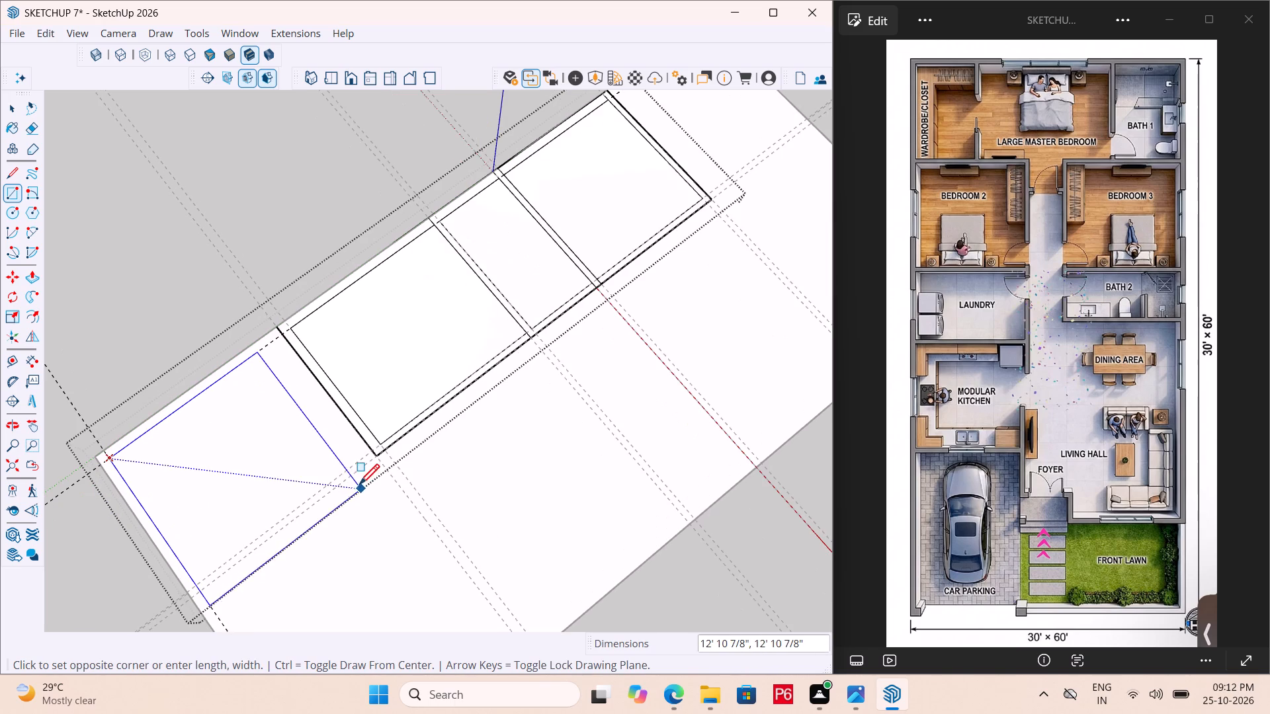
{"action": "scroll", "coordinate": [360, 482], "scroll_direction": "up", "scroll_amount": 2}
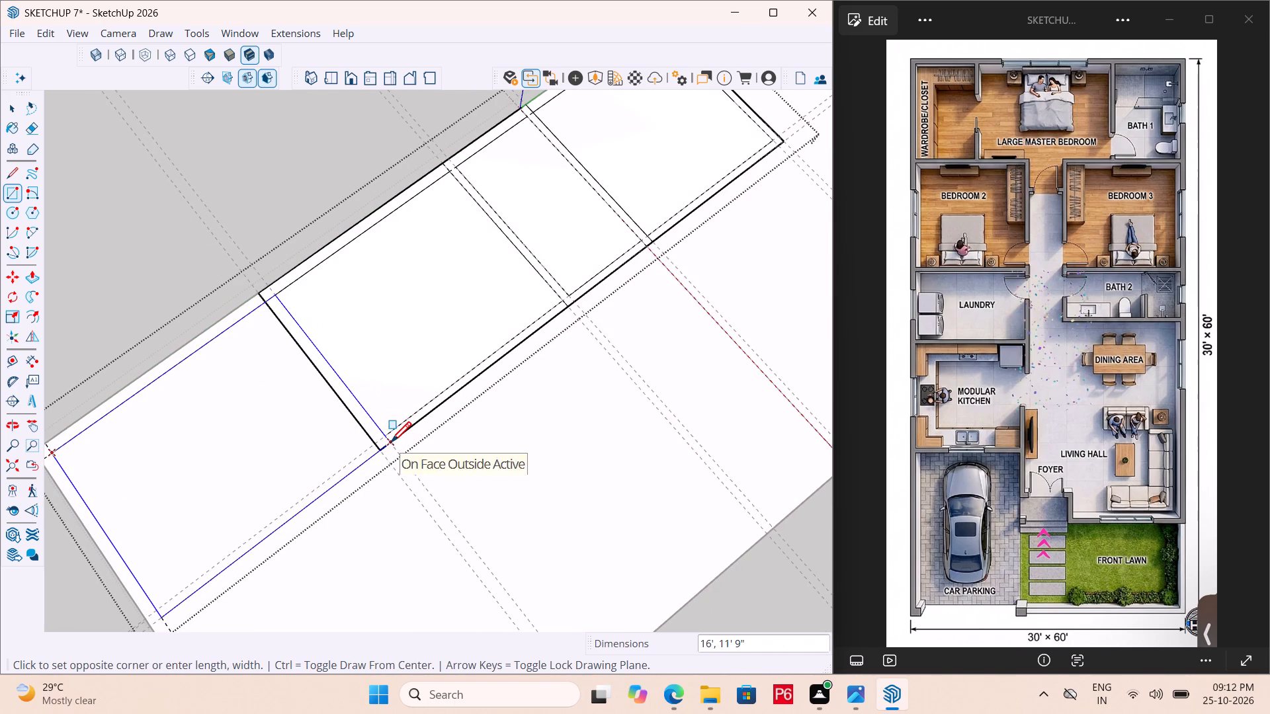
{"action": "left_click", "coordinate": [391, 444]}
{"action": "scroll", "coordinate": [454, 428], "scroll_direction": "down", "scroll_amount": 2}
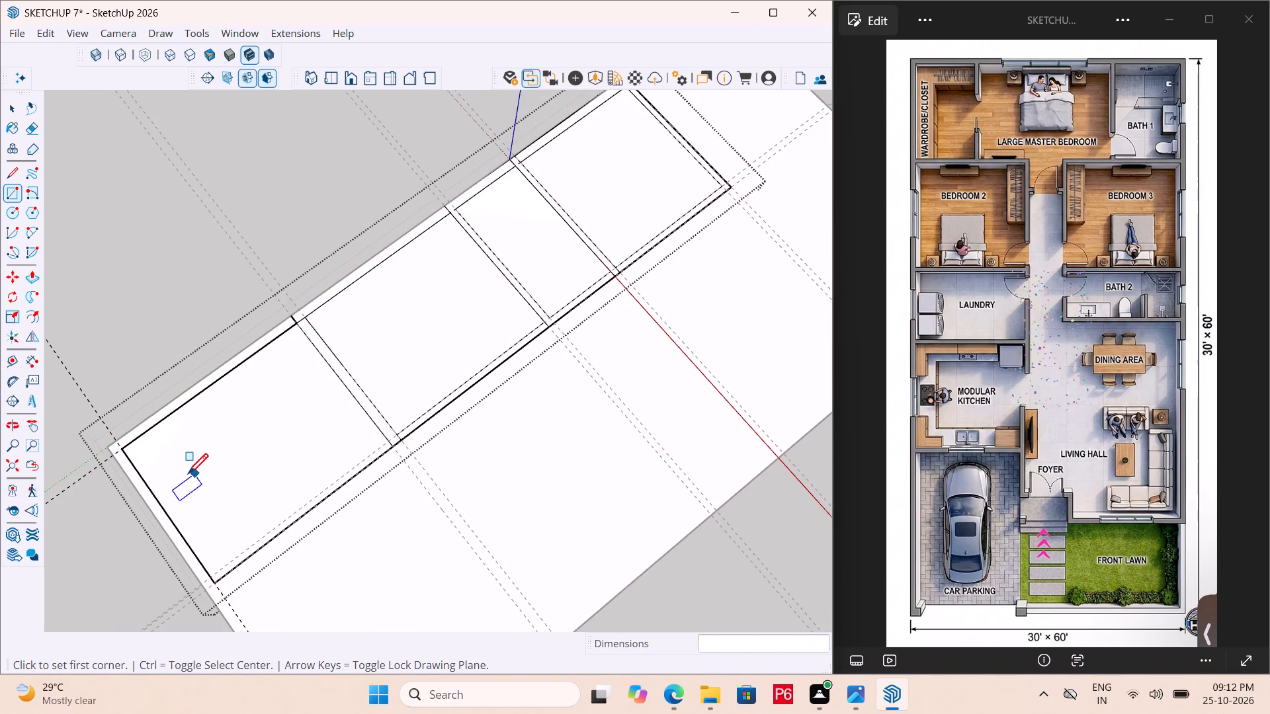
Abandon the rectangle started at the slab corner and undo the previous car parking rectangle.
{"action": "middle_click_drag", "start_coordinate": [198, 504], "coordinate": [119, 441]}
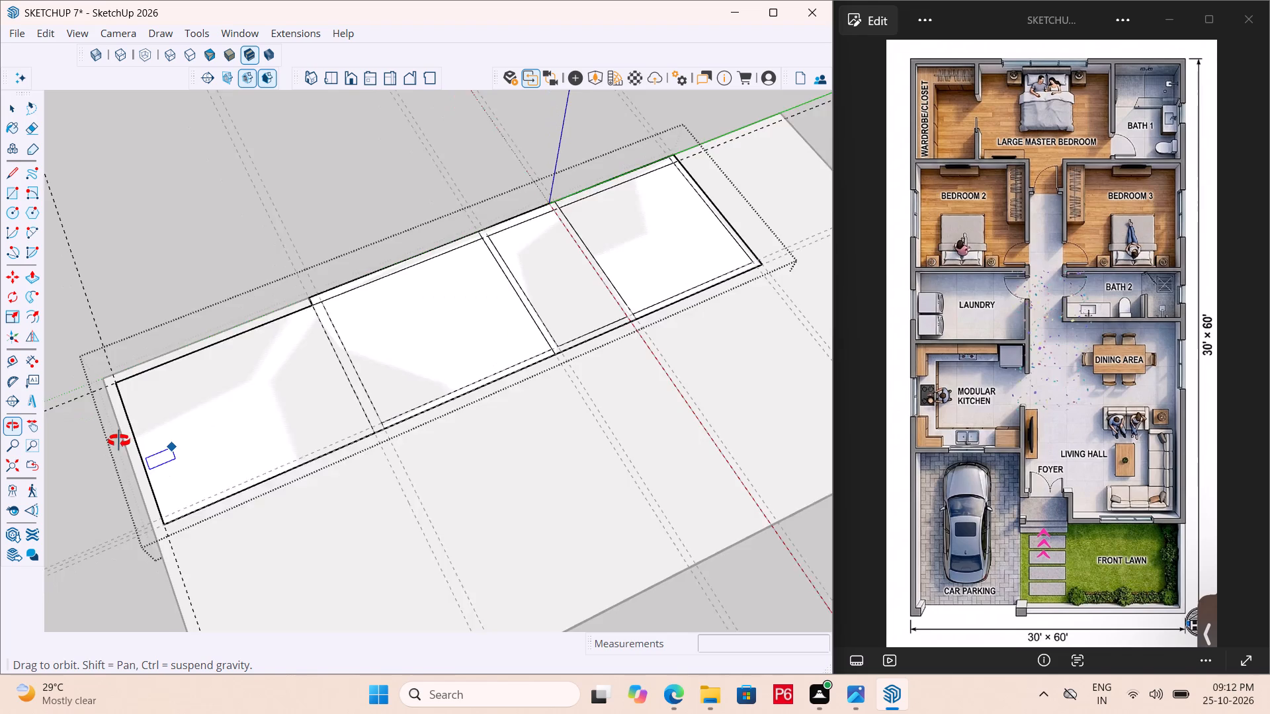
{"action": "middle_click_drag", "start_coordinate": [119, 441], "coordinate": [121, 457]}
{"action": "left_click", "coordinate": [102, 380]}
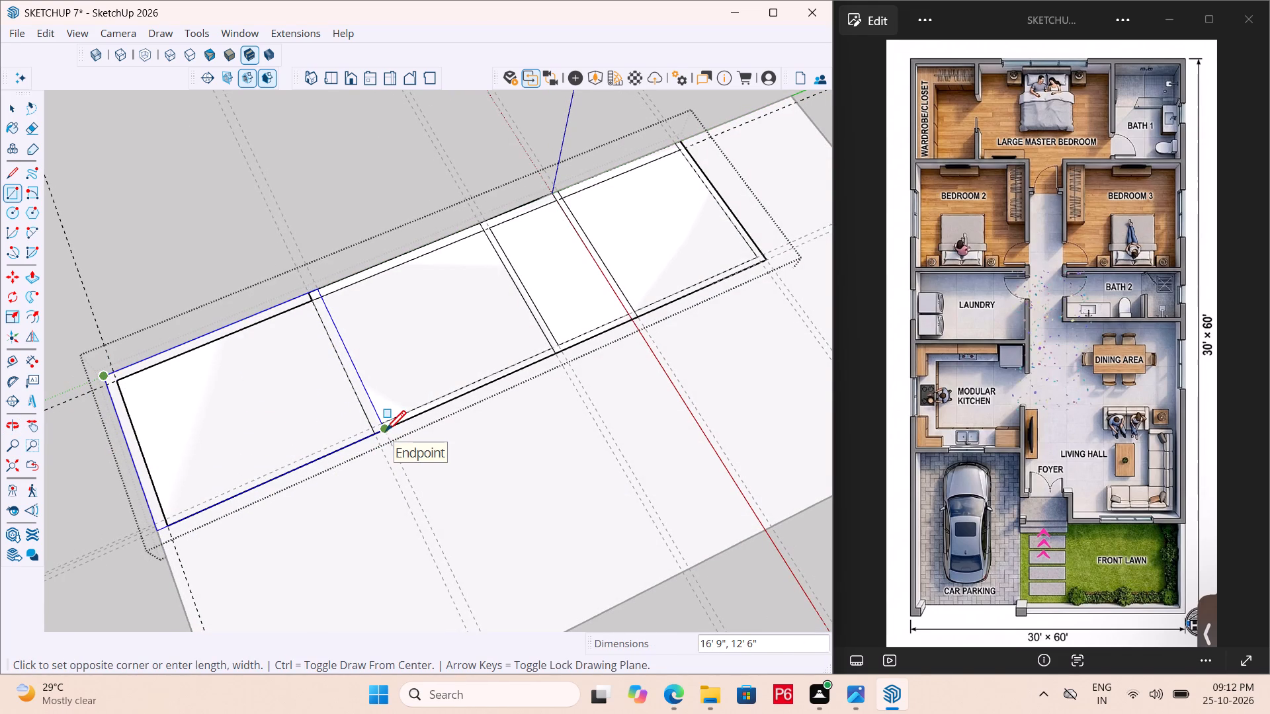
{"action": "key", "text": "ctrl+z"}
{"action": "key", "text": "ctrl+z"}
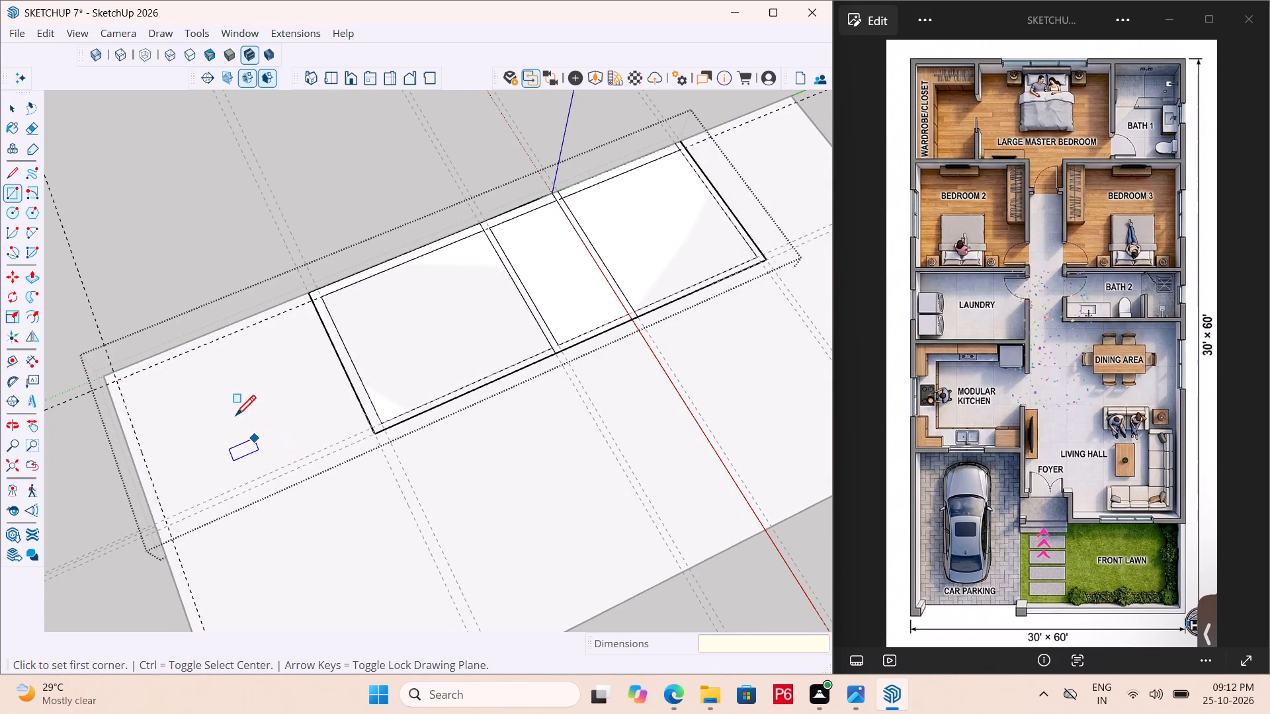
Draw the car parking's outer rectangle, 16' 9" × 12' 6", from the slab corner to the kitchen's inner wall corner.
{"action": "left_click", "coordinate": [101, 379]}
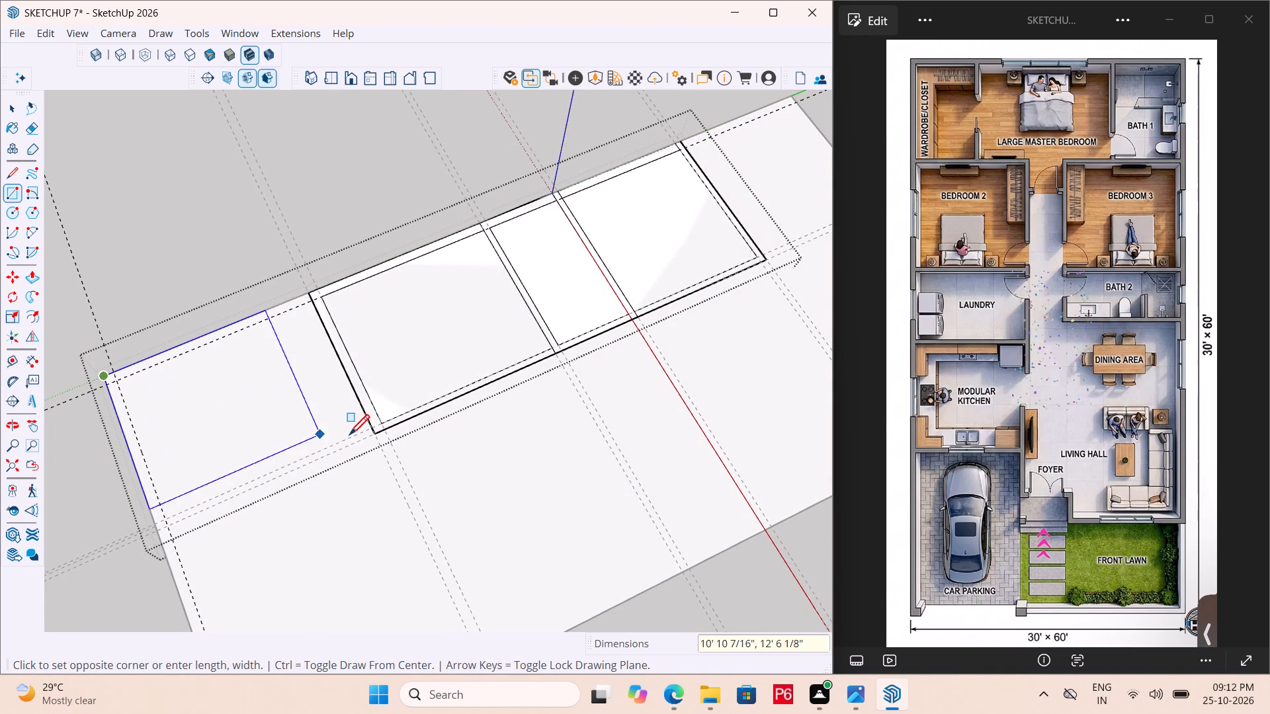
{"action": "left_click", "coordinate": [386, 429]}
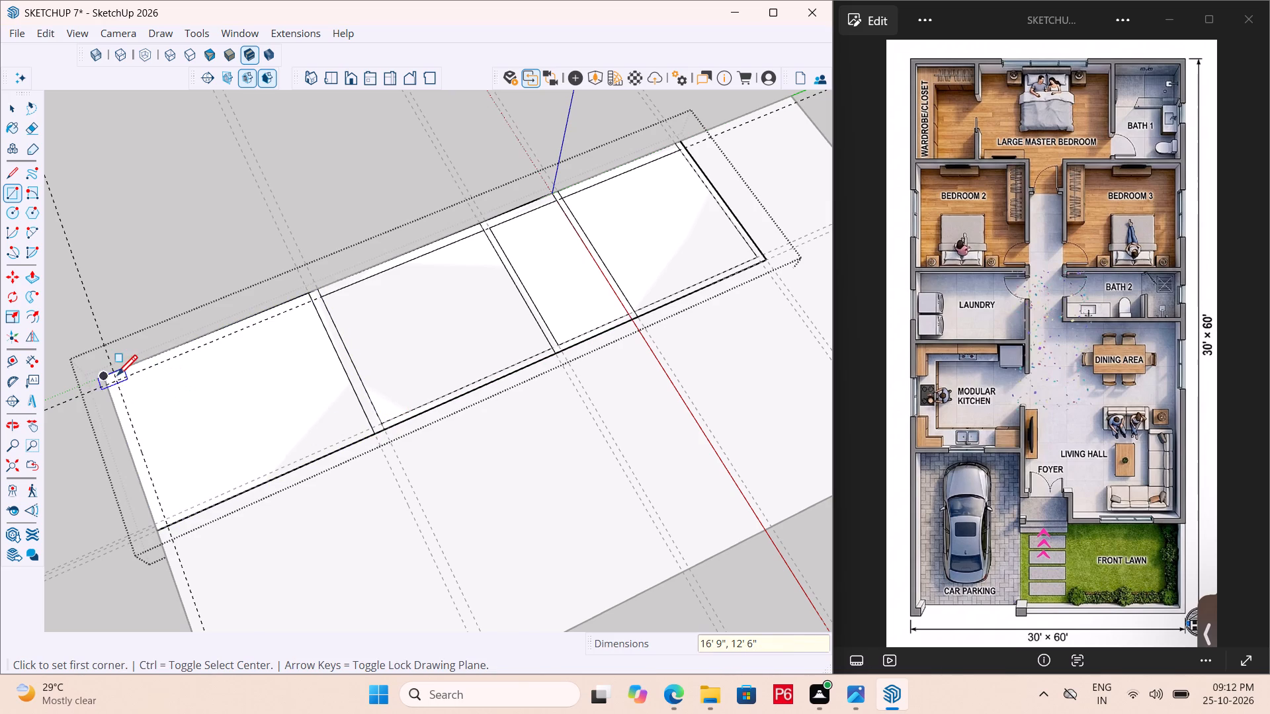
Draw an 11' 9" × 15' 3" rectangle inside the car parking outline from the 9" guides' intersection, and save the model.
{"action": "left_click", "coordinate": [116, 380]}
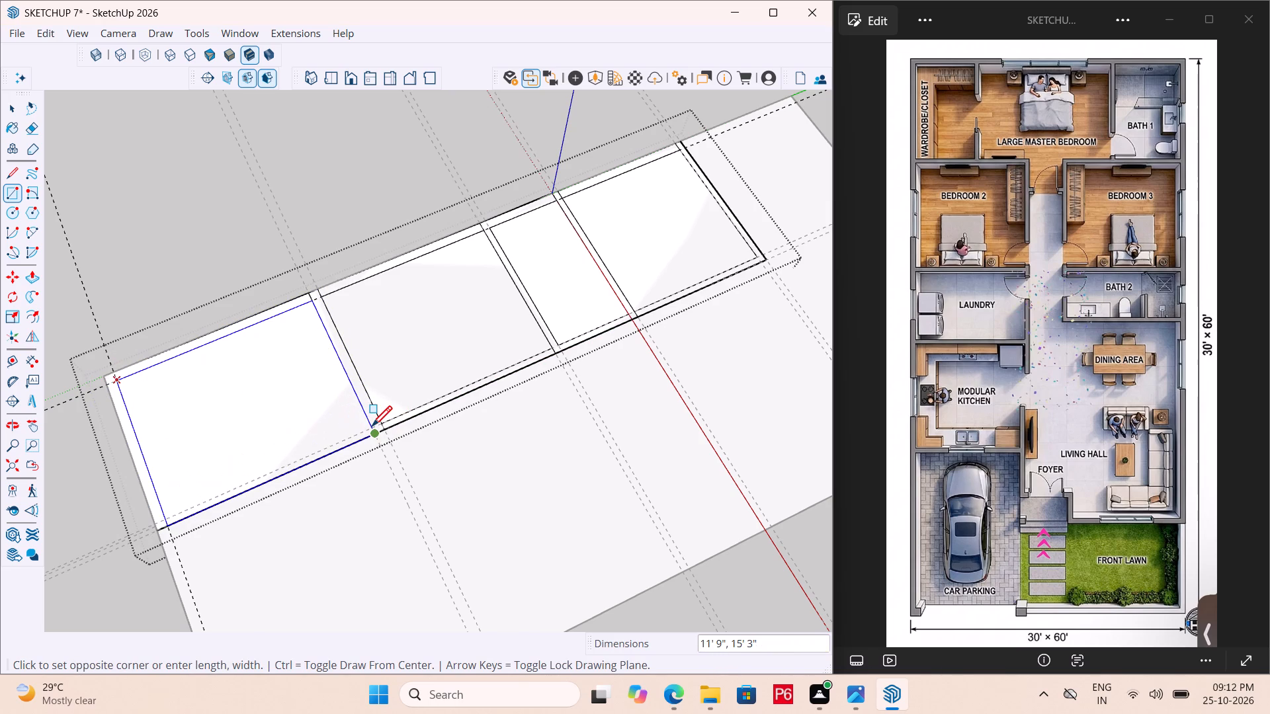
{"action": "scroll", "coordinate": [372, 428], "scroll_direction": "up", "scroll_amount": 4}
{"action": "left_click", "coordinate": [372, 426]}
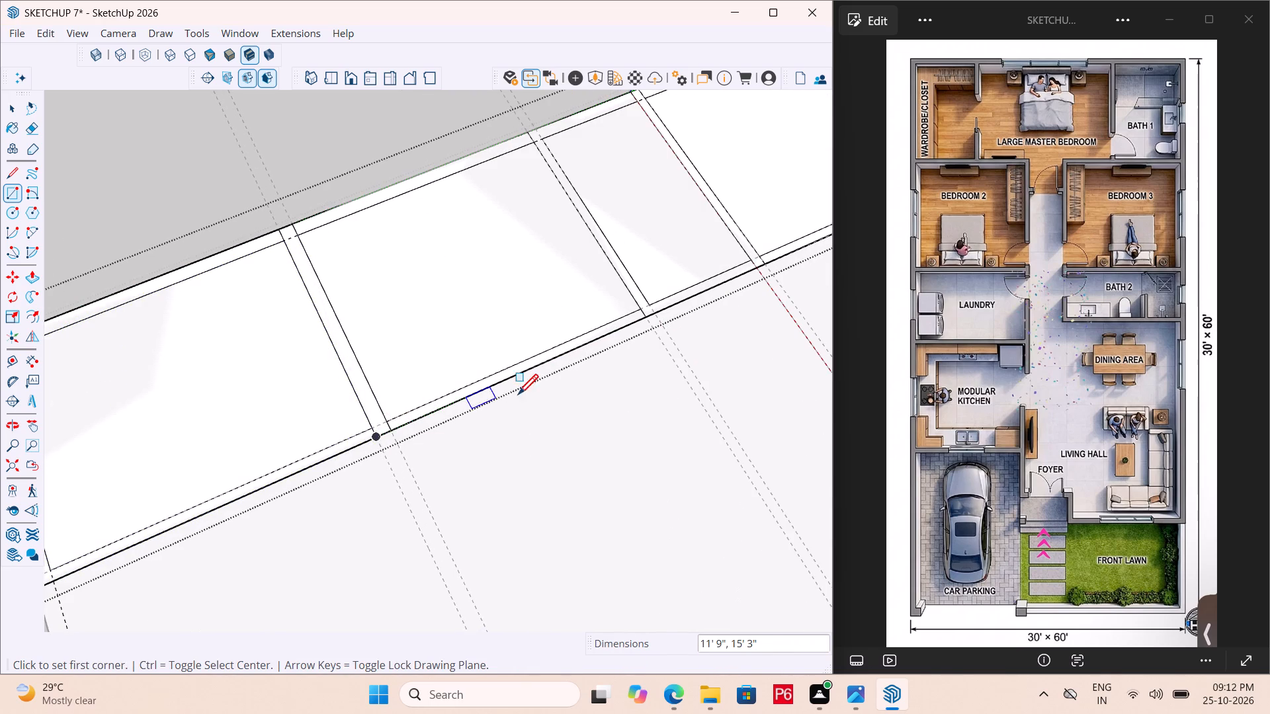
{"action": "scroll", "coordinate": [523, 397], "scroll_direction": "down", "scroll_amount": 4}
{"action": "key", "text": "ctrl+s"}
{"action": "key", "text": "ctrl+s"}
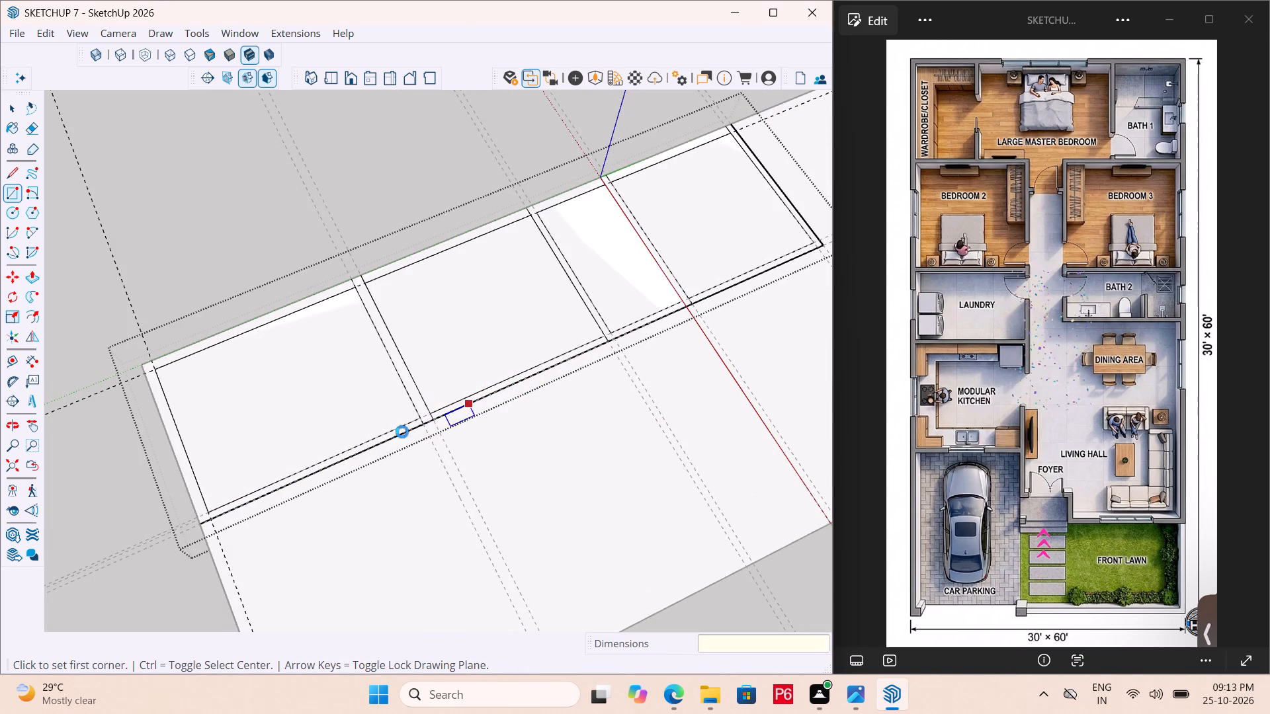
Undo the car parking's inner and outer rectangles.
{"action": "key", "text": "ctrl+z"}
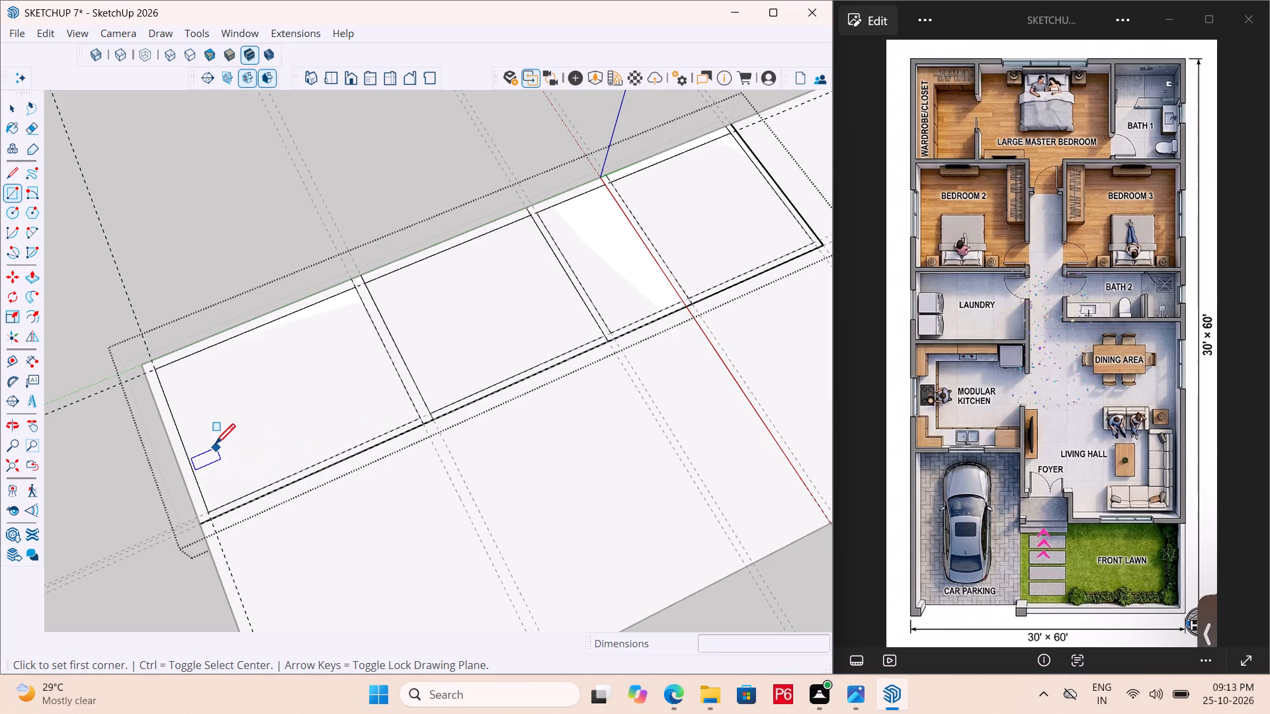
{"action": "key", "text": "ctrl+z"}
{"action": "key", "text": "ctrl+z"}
Redraw the car parking's outer rectangle, 12' 6" × 16' 9", from the slab corner to the kitchen's inner wall corner.
{"action": "scroll", "coordinate": [239, 499], "scroll_direction": "up", "scroll_amount": 2}
{"action": "left_click", "coordinate": [122, 339]}
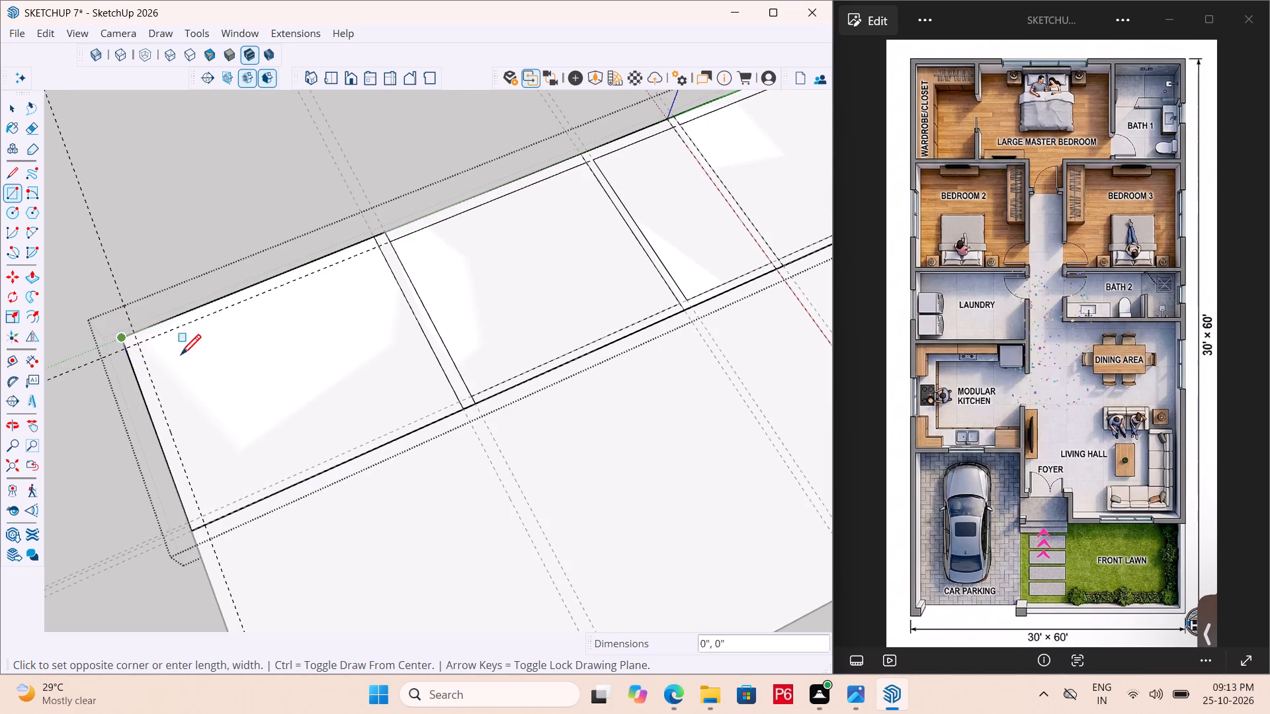
{"action": "left_click", "coordinate": [479, 407]}
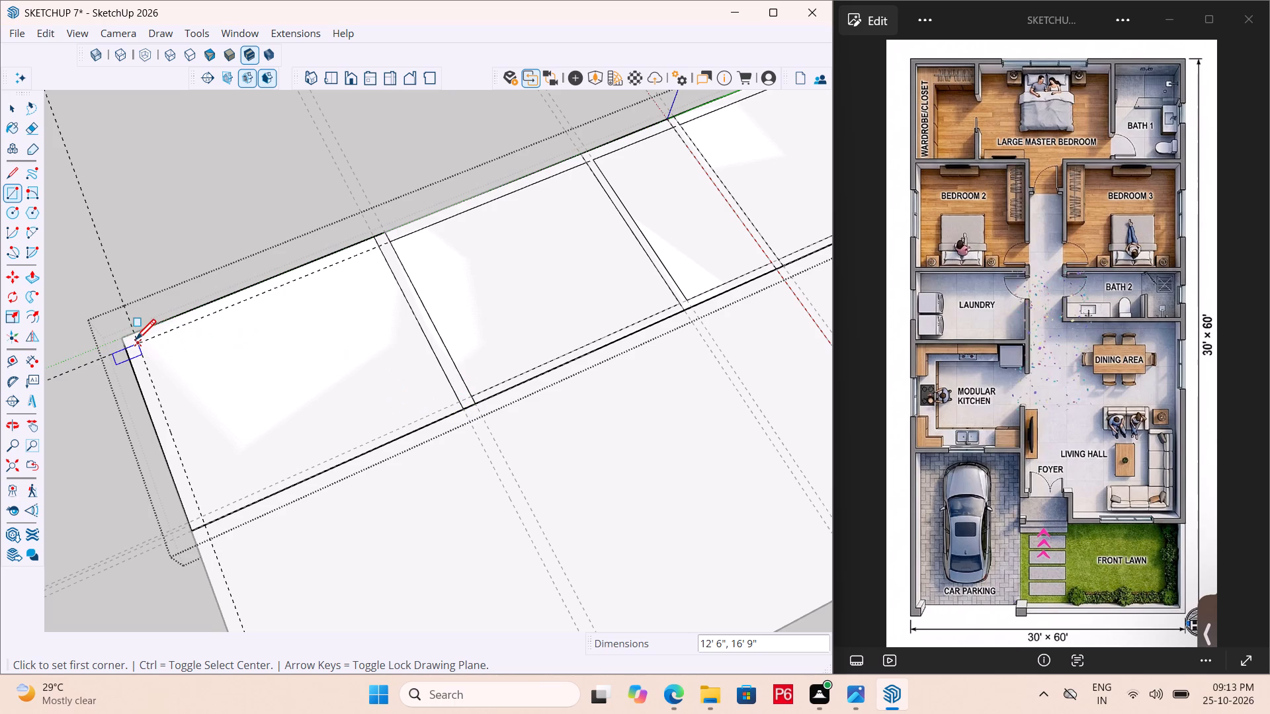
Draw the car parking's inner rectangle, 11' 3" × 15' 3", between opposite inner guide intersections, and save the model.
{"action": "left_click", "coordinate": [136, 342]}
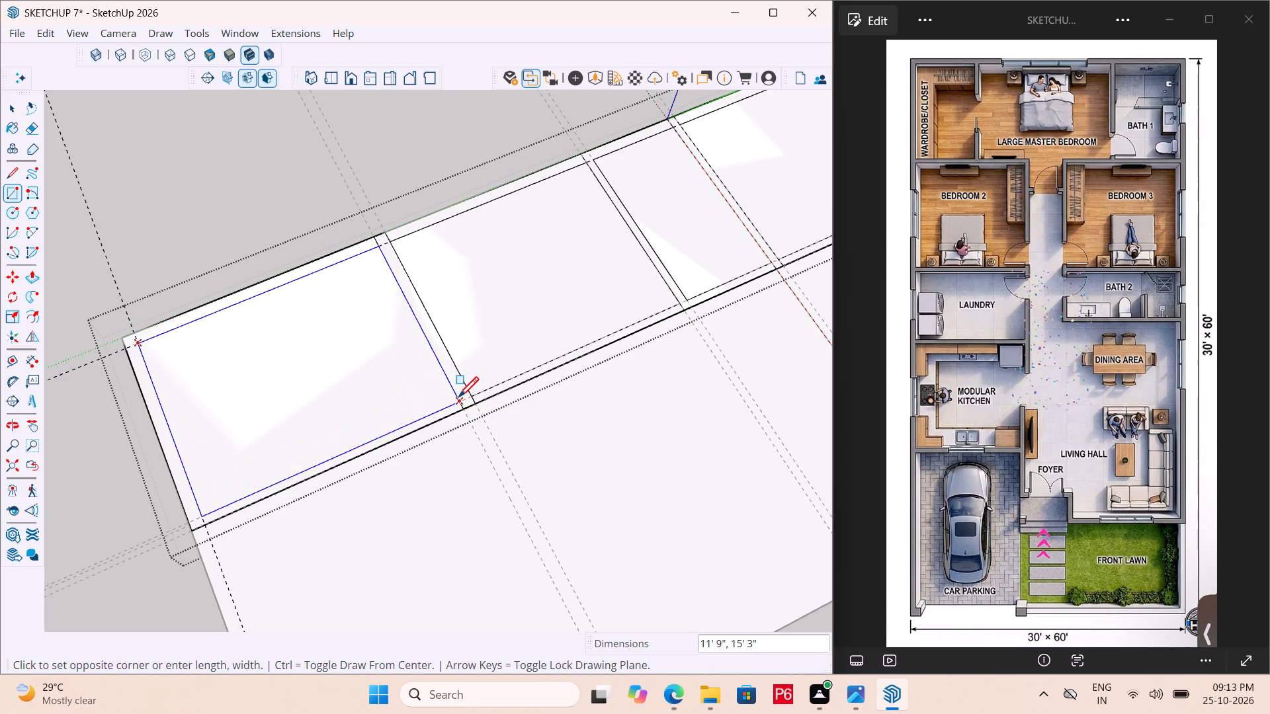
{"action": "scroll", "coordinate": [456, 401], "scroll_direction": "up", "scroll_amount": 3}
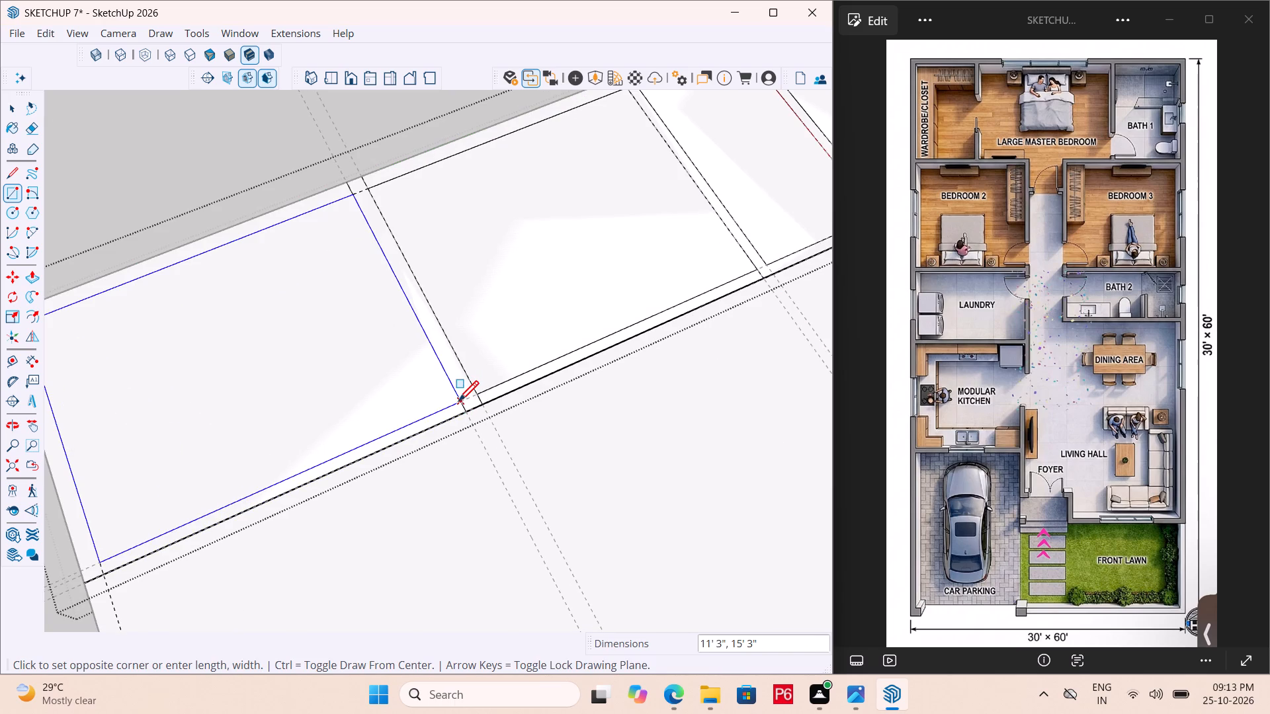
{"action": "left_click", "coordinate": [458, 400]}
{"action": "scroll", "coordinate": [456, 387], "scroll_direction": "down", "scroll_amount": 5}
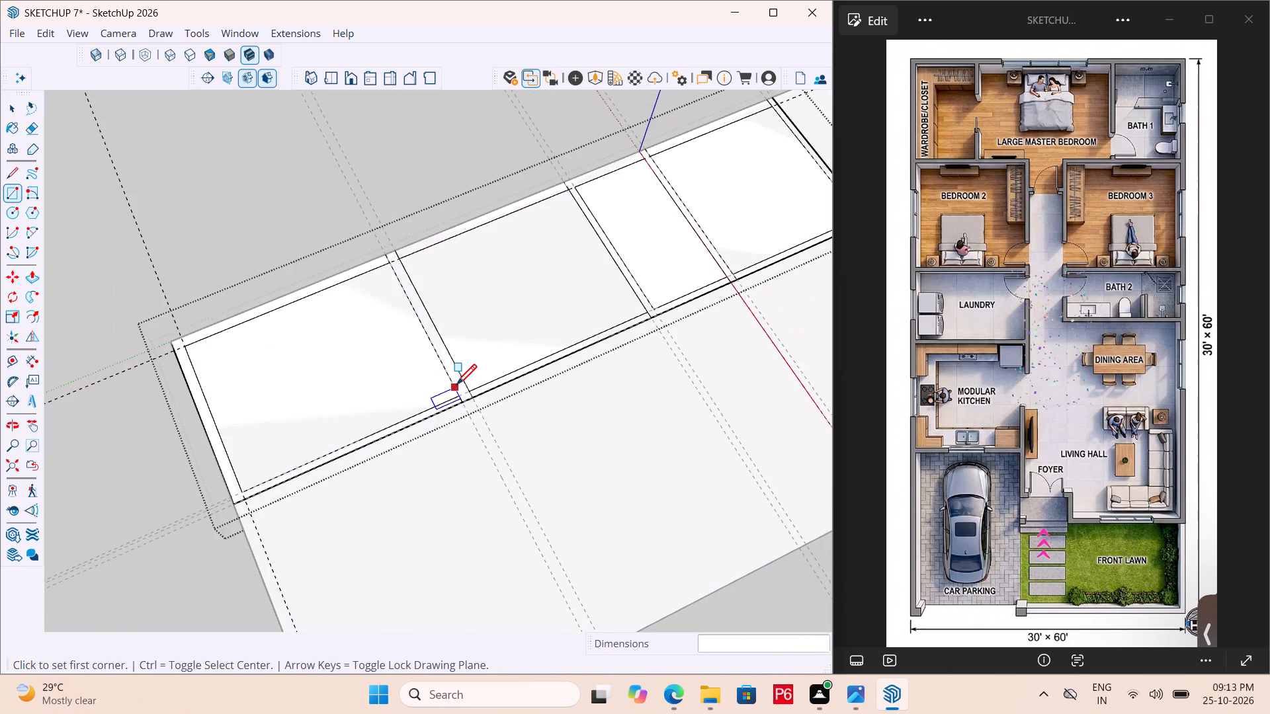
{"action": "key", "text": "ctrl+s"}
{"action": "key", "text": "ctrl+s"}
{"action": "key", "text": "ctrl+s"}
{"action": "key", "text": "ctrl+s"}
{"action": "key", "text": "ctrl+s"}
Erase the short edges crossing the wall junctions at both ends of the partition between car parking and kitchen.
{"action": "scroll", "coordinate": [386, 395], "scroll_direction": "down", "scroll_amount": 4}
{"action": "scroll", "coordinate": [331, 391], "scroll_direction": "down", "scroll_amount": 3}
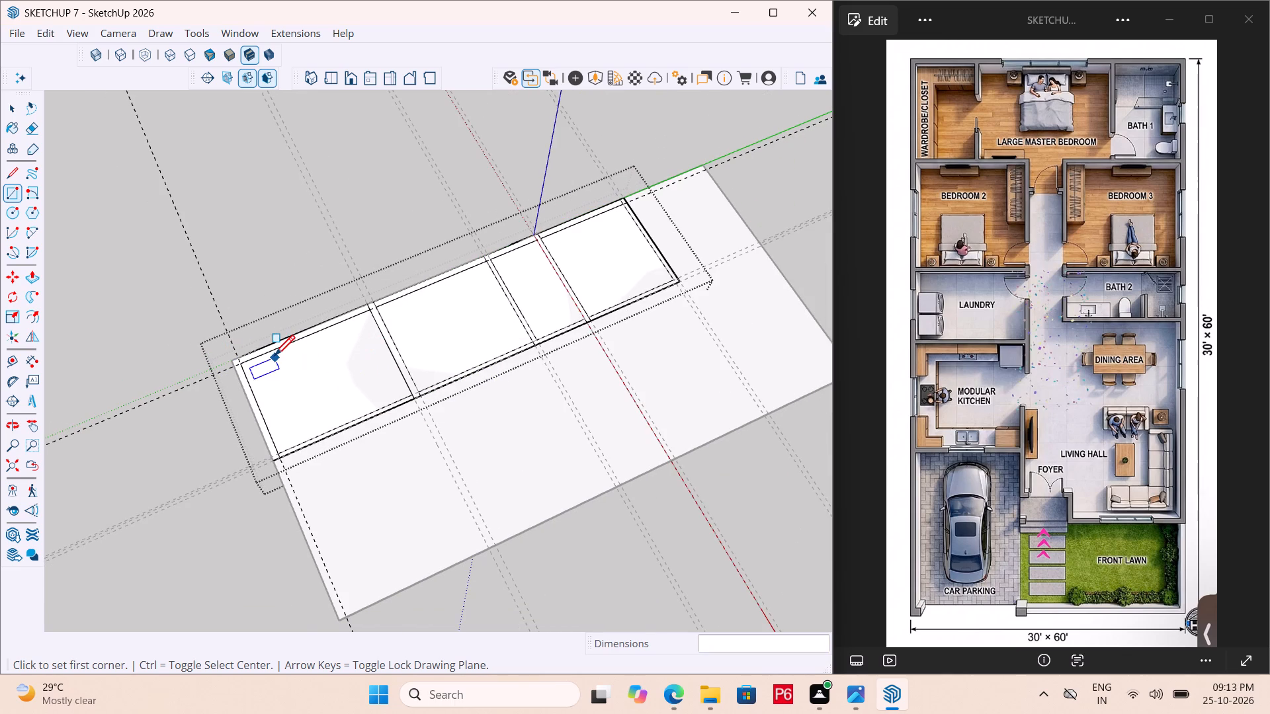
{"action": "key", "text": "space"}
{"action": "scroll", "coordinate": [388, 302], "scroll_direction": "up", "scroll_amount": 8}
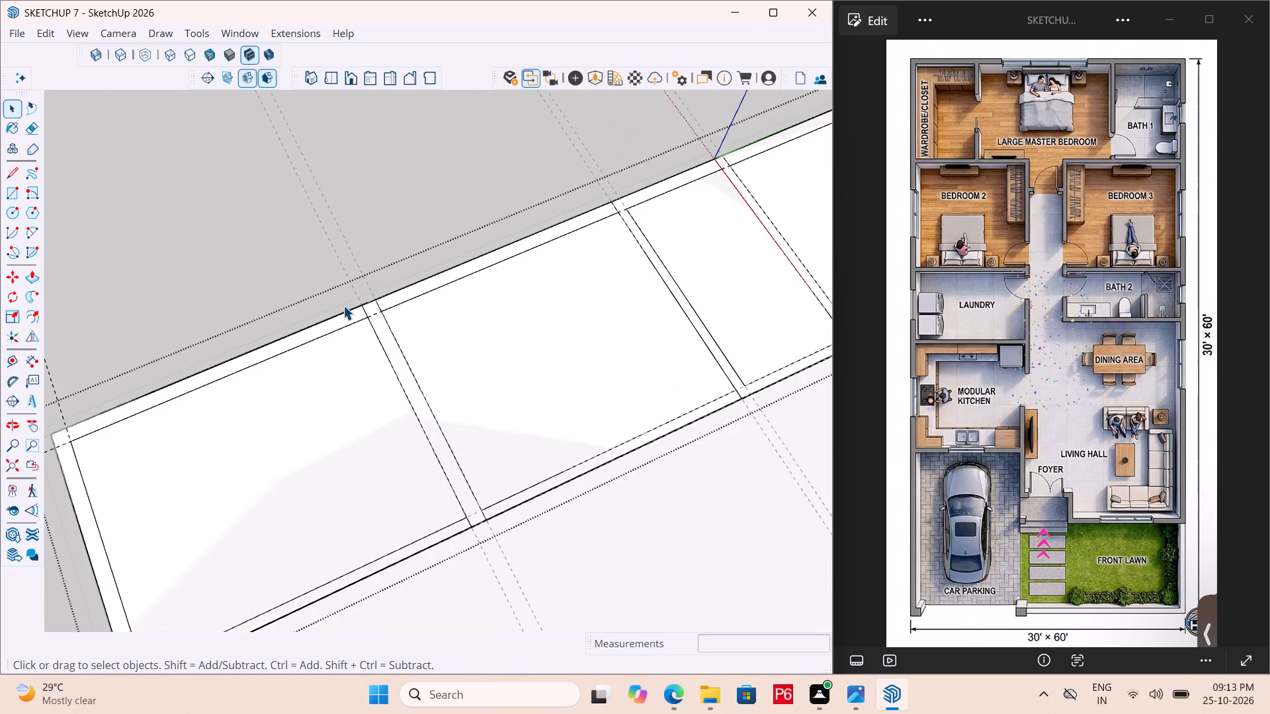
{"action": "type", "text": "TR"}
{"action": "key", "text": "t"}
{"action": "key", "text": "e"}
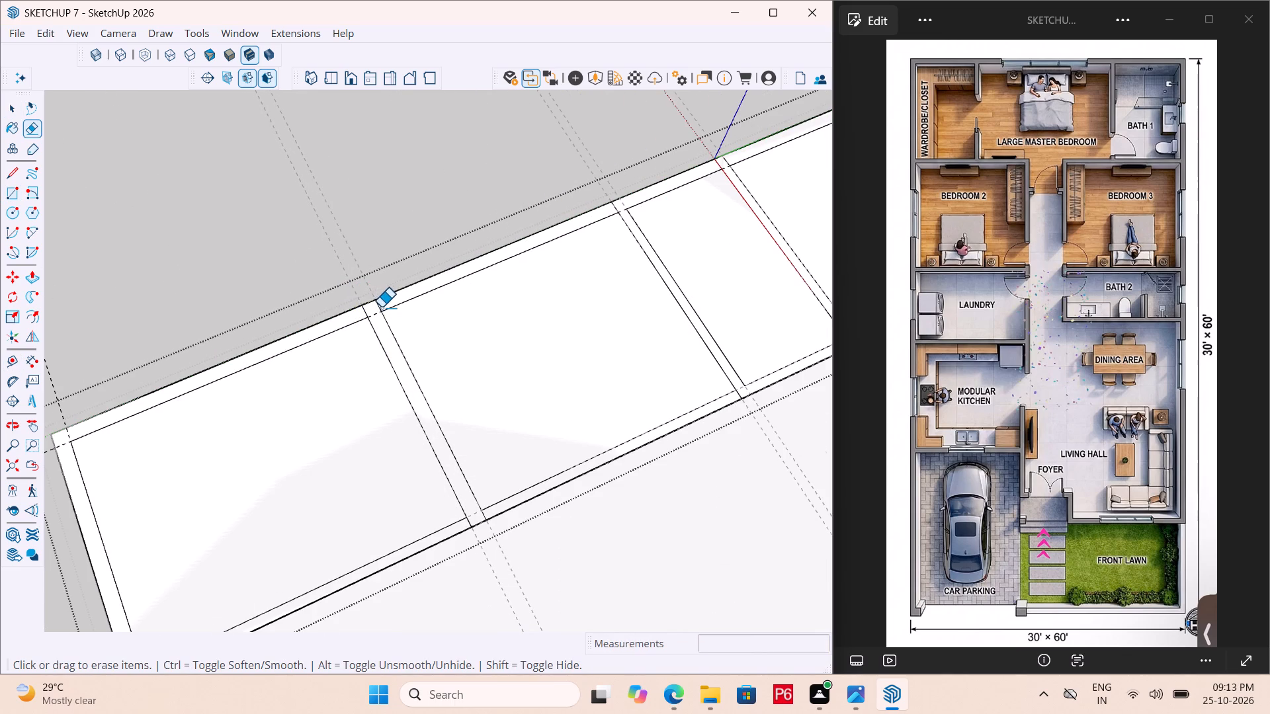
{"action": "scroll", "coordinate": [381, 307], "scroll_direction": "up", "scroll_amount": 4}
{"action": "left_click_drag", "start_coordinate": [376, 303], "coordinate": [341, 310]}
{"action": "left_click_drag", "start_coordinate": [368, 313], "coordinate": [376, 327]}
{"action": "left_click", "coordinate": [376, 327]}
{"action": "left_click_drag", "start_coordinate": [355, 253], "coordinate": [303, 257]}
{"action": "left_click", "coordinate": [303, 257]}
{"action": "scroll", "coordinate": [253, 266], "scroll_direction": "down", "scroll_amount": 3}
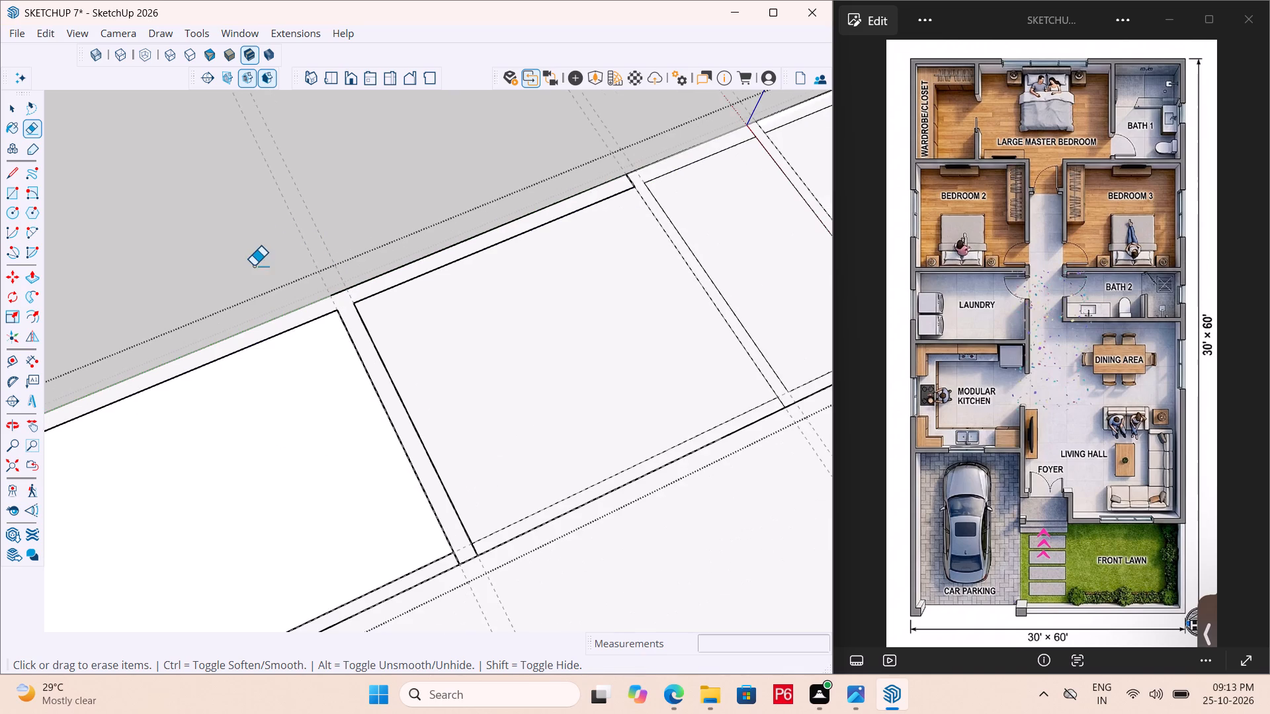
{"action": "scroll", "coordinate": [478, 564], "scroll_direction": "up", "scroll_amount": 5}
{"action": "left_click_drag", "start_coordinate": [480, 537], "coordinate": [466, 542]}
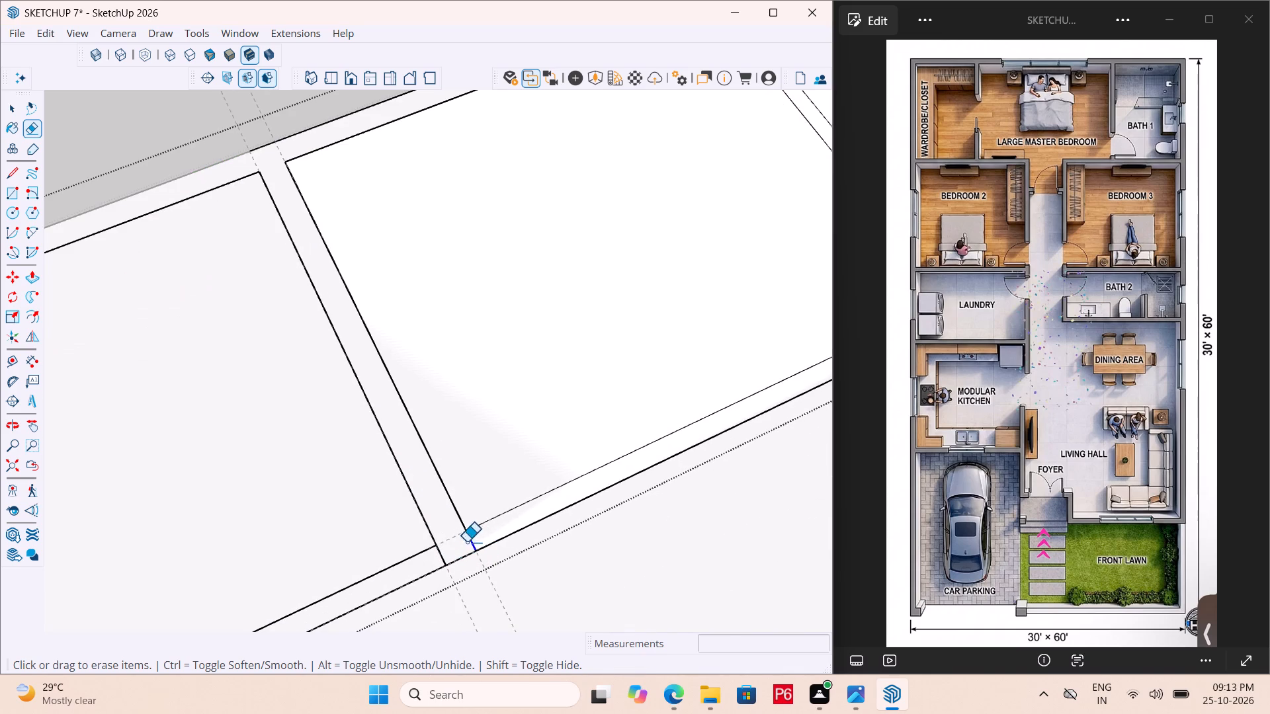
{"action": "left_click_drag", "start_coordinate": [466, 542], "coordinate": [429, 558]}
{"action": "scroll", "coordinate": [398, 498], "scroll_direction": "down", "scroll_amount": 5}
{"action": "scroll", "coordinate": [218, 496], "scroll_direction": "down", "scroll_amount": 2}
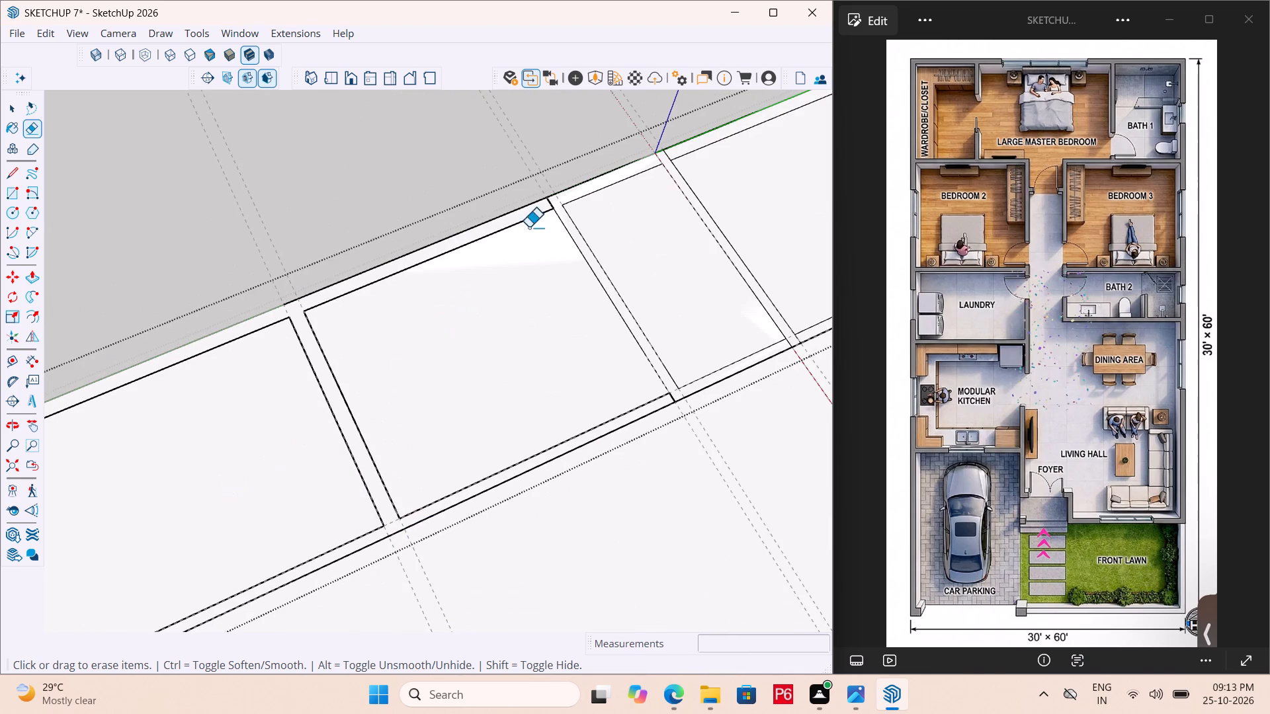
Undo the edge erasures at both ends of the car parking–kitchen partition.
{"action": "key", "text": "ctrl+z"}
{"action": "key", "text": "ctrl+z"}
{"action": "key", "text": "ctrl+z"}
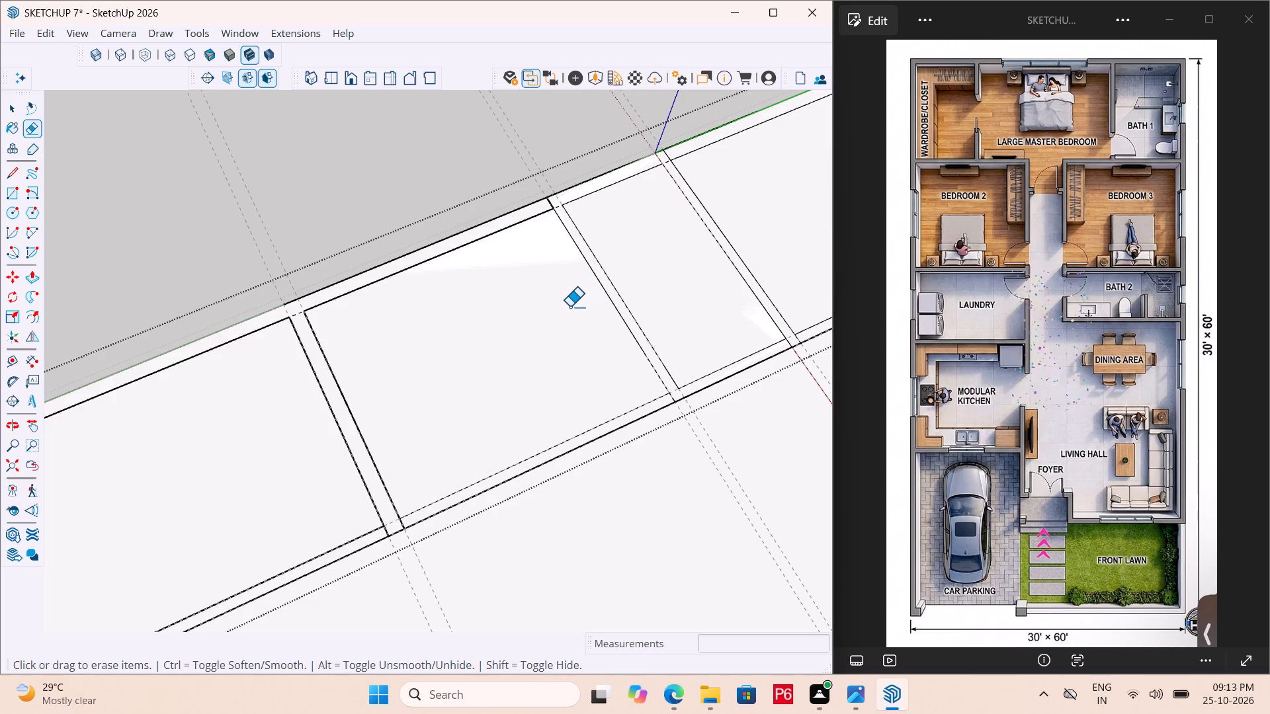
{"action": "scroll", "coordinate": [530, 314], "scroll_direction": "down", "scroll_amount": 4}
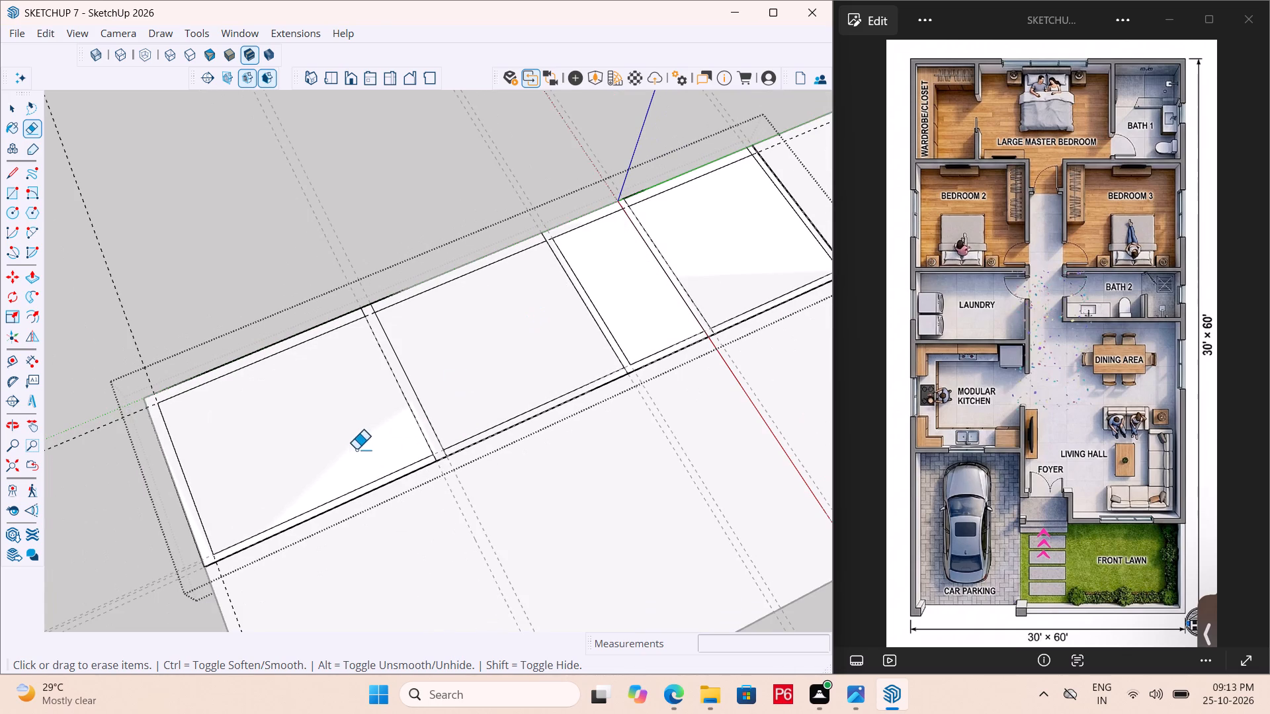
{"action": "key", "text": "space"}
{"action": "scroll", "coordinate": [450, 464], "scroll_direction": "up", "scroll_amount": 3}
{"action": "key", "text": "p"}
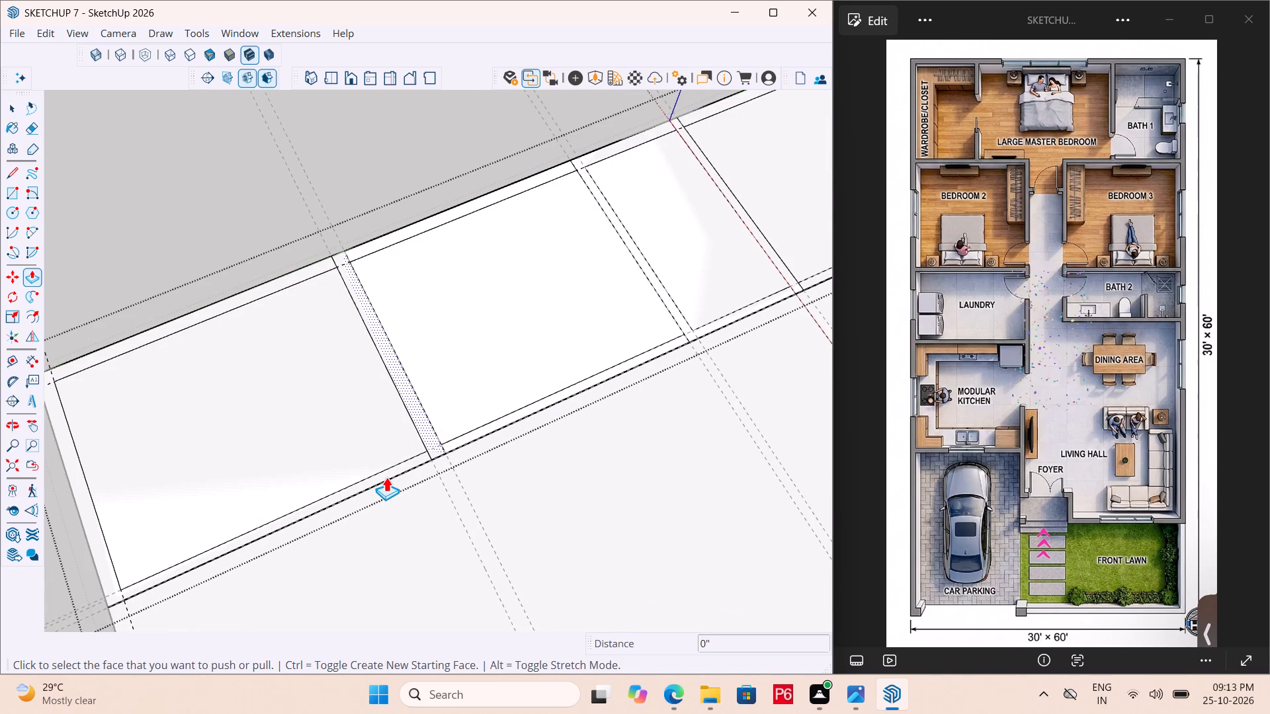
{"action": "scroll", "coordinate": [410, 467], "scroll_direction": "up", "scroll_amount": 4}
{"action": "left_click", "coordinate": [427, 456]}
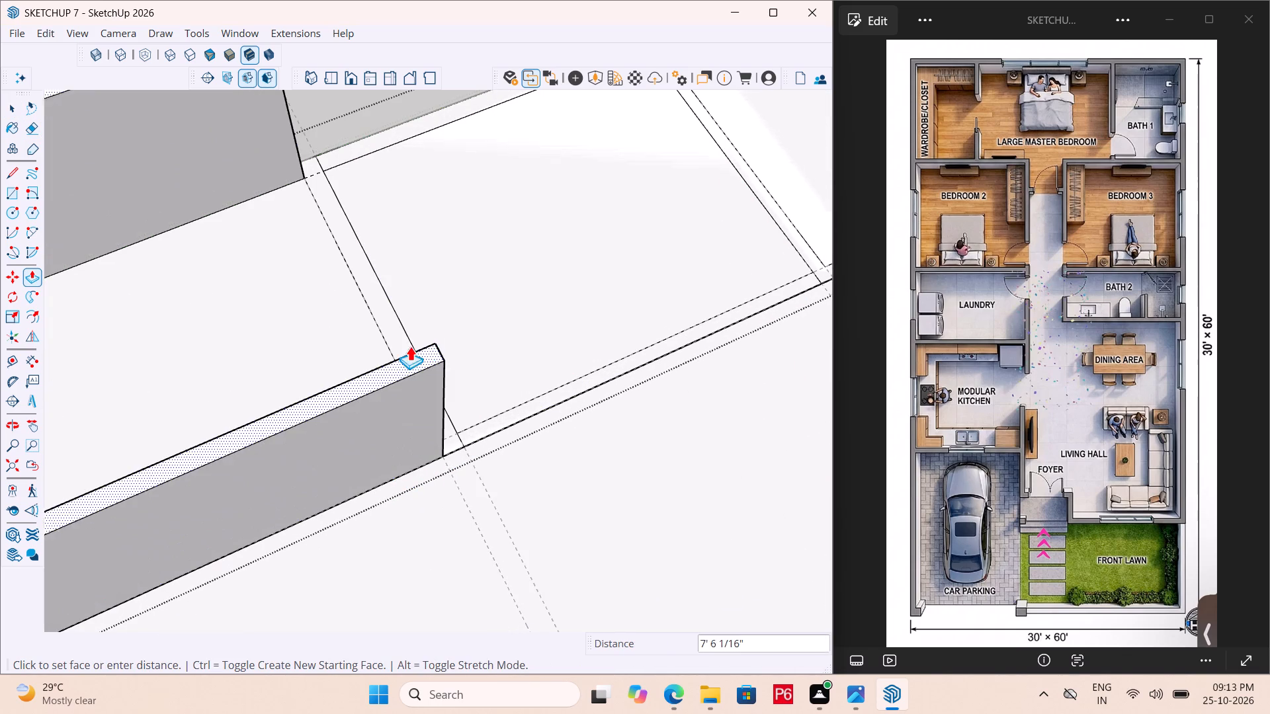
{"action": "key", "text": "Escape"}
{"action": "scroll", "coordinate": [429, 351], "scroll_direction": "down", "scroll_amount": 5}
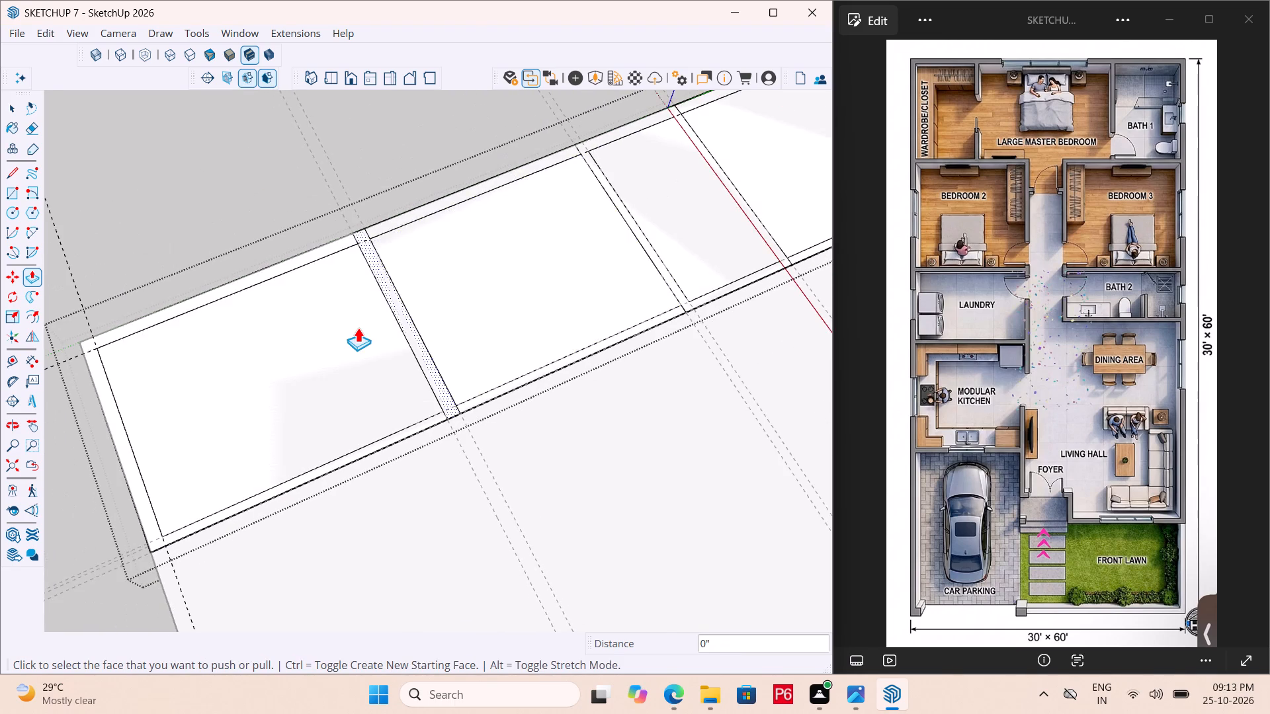
Save the model.
{"action": "scroll", "coordinate": [358, 327], "scroll_direction": "down", "scroll_amount": 5}
{"action": "key", "text": "ctrl+s"}
{"action": "key", "text": "ctrl+s"}
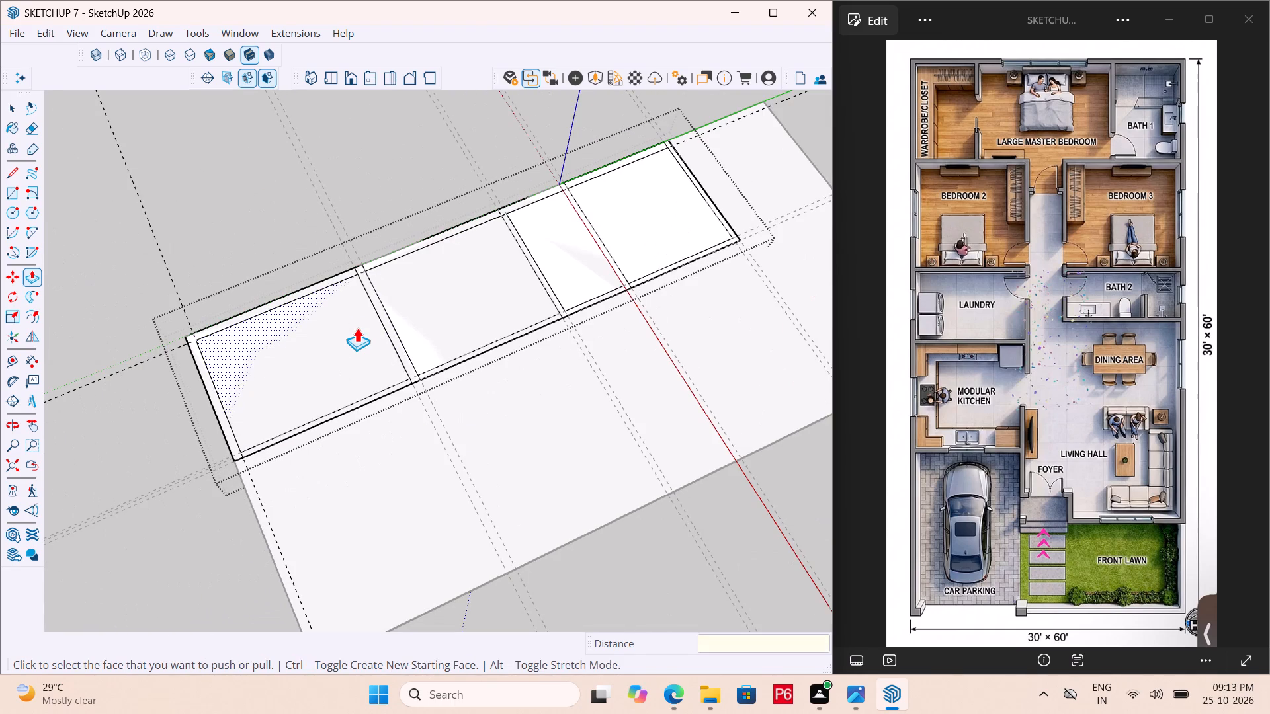
{"action": "key", "text": "ctrl+s"}
{"action": "key", "text": "ctrl+s"}
{"action": "key", "text": "ctrl+s"}
{"action": "key", "text": "ctrl+s"}
{"action": "key", "text": "ctrl+s"}
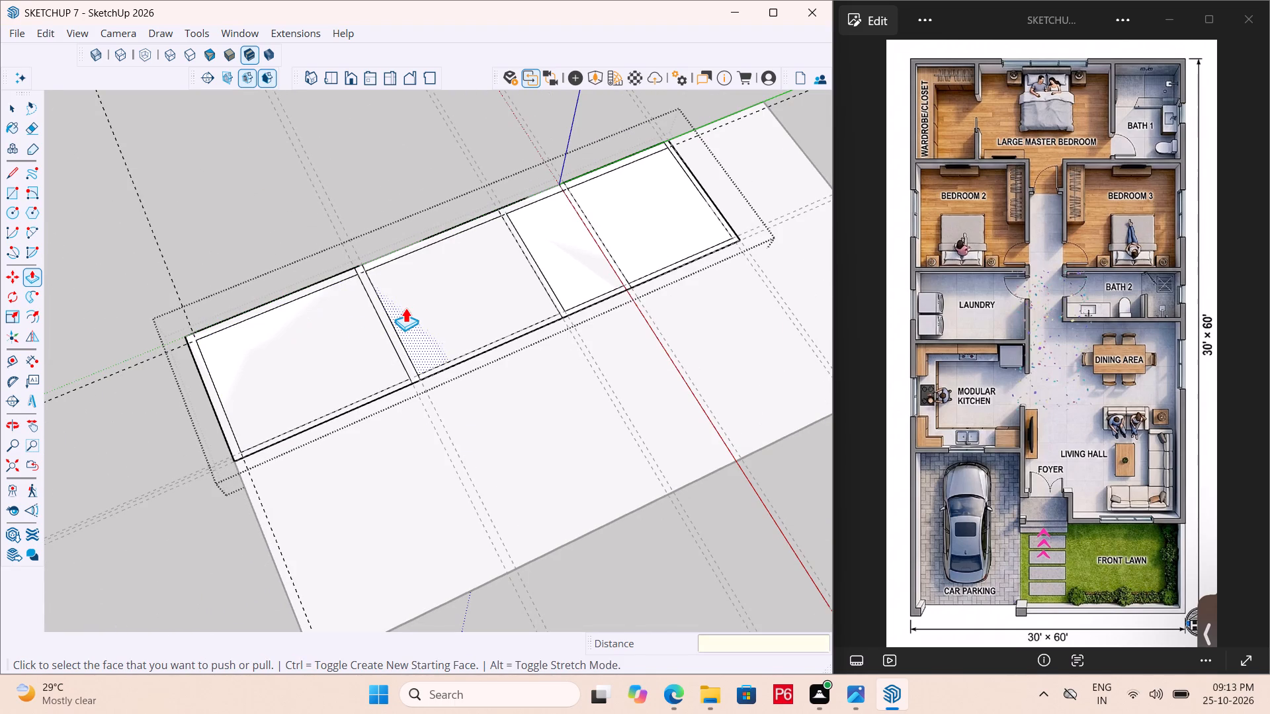
Place a guide 8' in from the slab's long edge on the Bedroom 2 side, plus a parallel guide 6" farther inward.
{"action": "scroll", "coordinate": [185, 367], "scroll_direction": "down", "scroll_amount": 4}
{"action": "scroll", "coordinate": [720, 239], "scroll_direction": "up", "scroll_amount": 4}
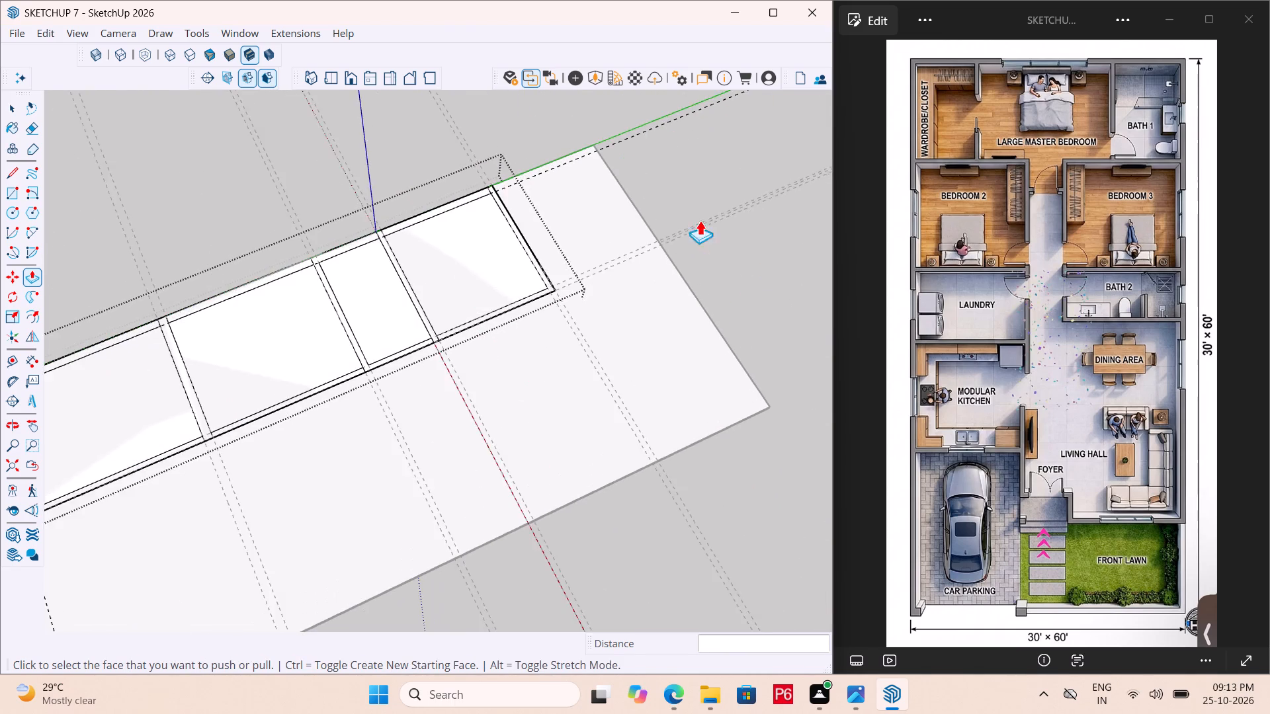
{"action": "scroll", "coordinate": [700, 220], "scroll_direction": "up", "scroll_amount": 4}
{"action": "scroll", "coordinate": [490, 138], "scroll_direction": "up", "scroll_amount": 5}
{"action": "middle_click_drag", "start_coordinate": [474, 235], "coordinate": [461, 319]}
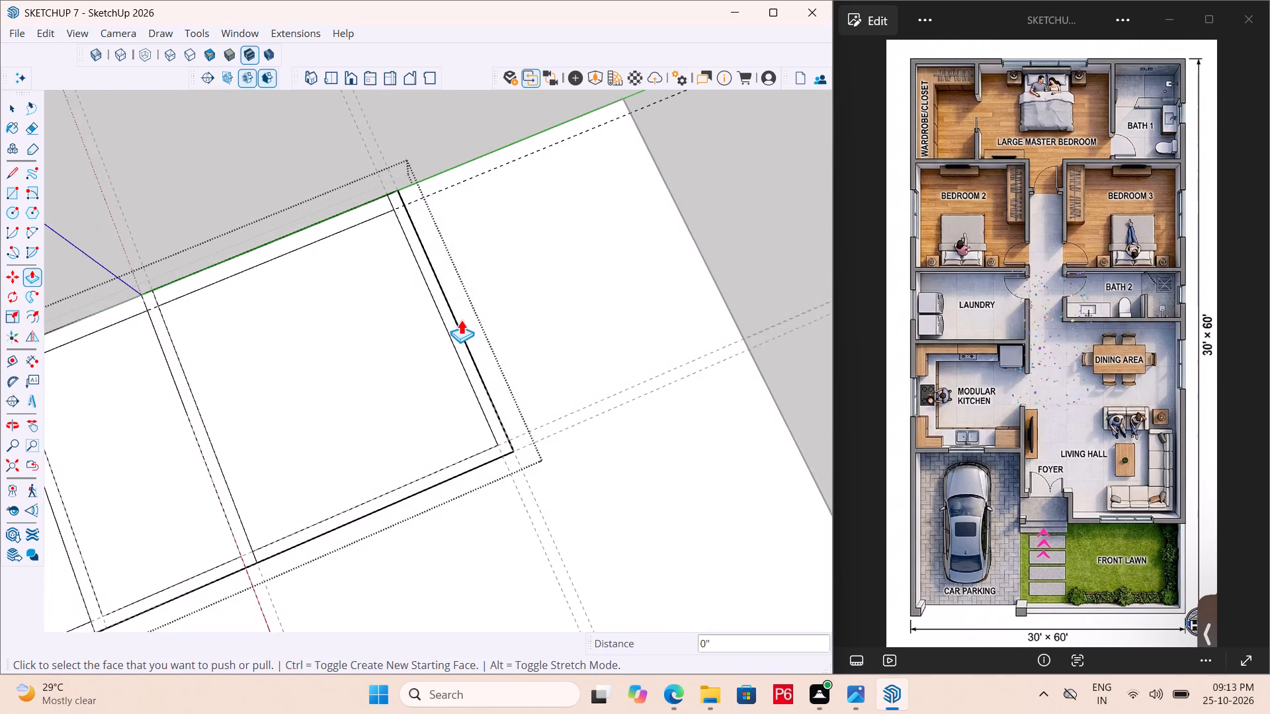
{"action": "scroll", "coordinate": [454, 330], "scroll_direction": "down", "scroll_amount": 2}
{"action": "scroll", "coordinate": [514, 180], "scroll_direction": "up", "scroll_amount": 3}
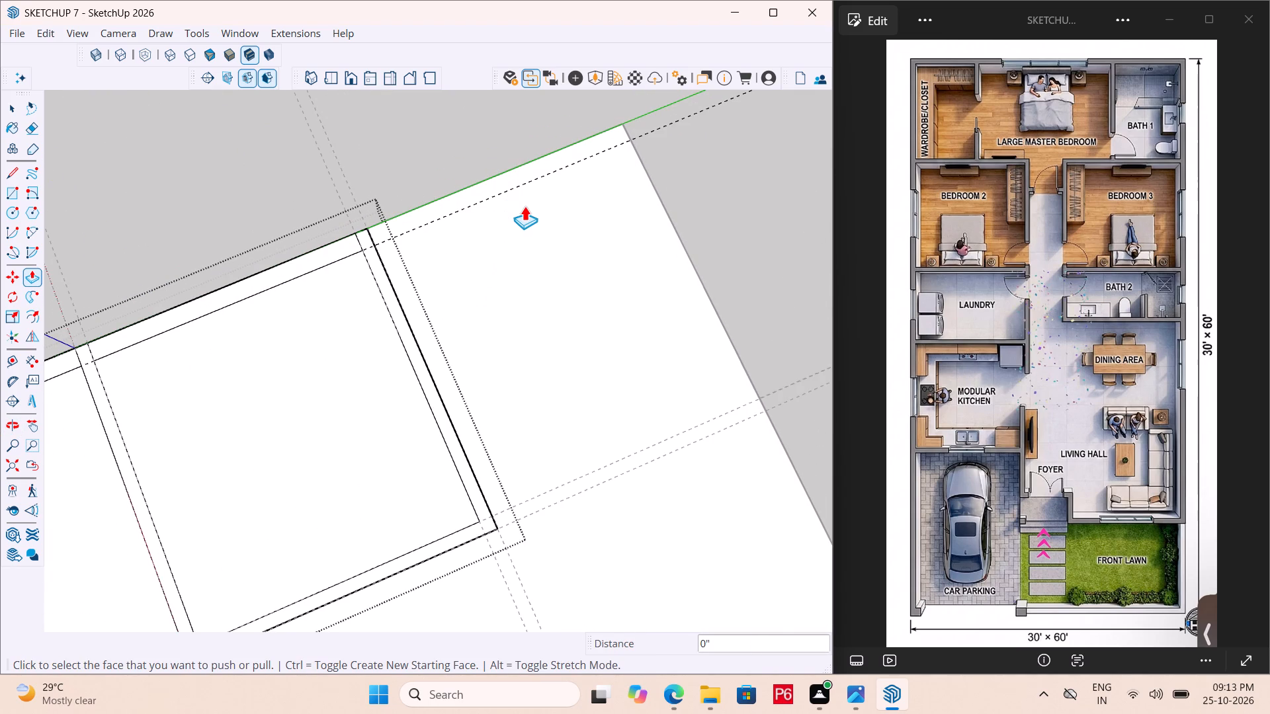
{"action": "key", "text": "t"}
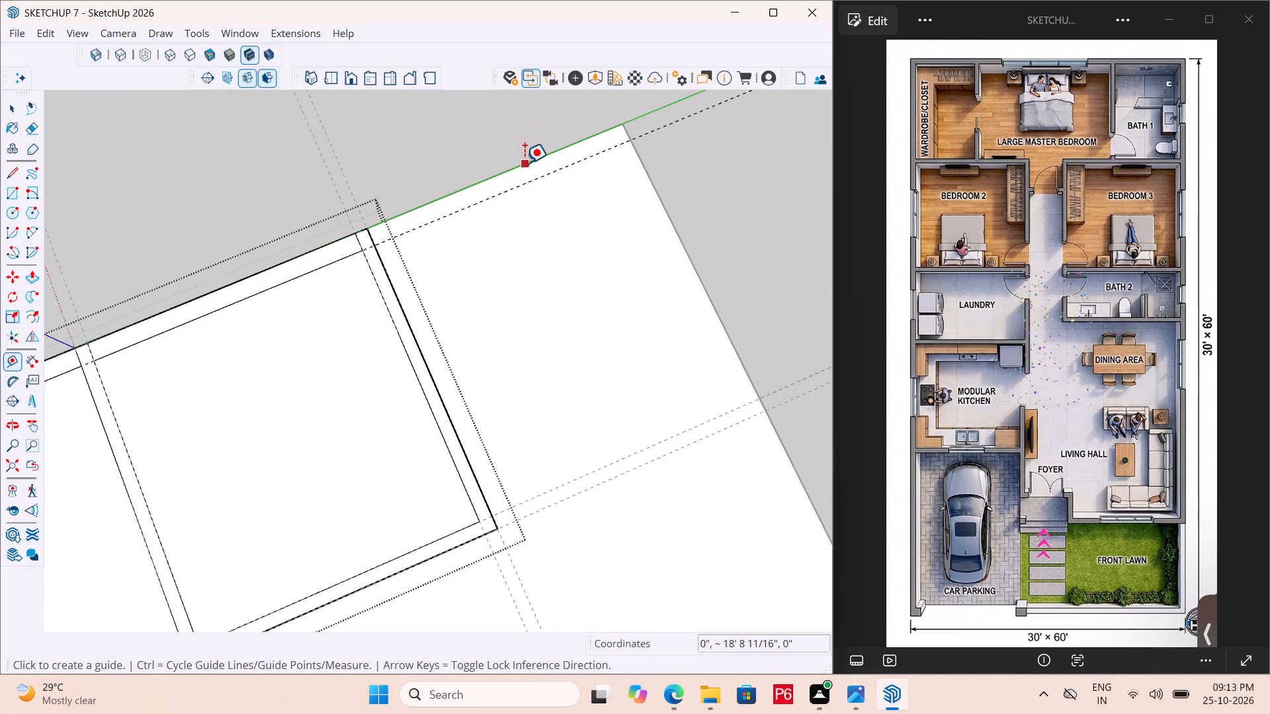
{"action": "left_click", "coordinate": [525, 163]}
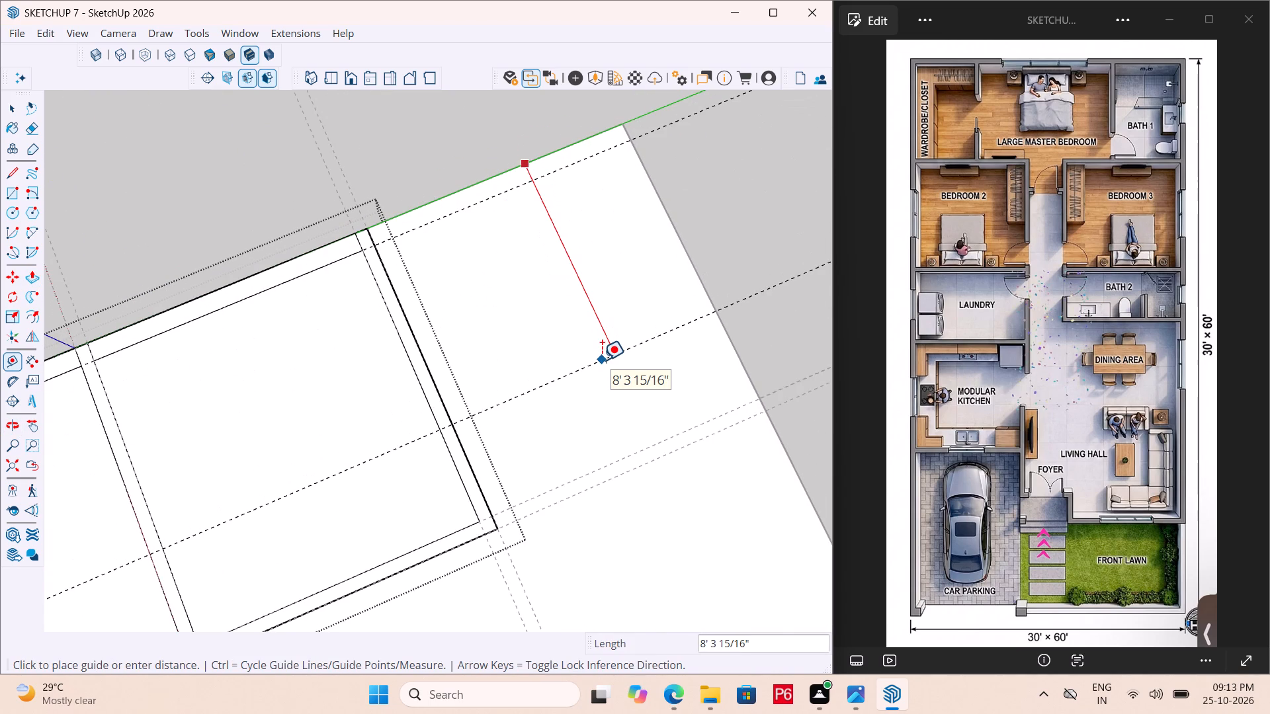
{"action": "type", "text": "8'"}
{"action": "key", "text": "Return"}
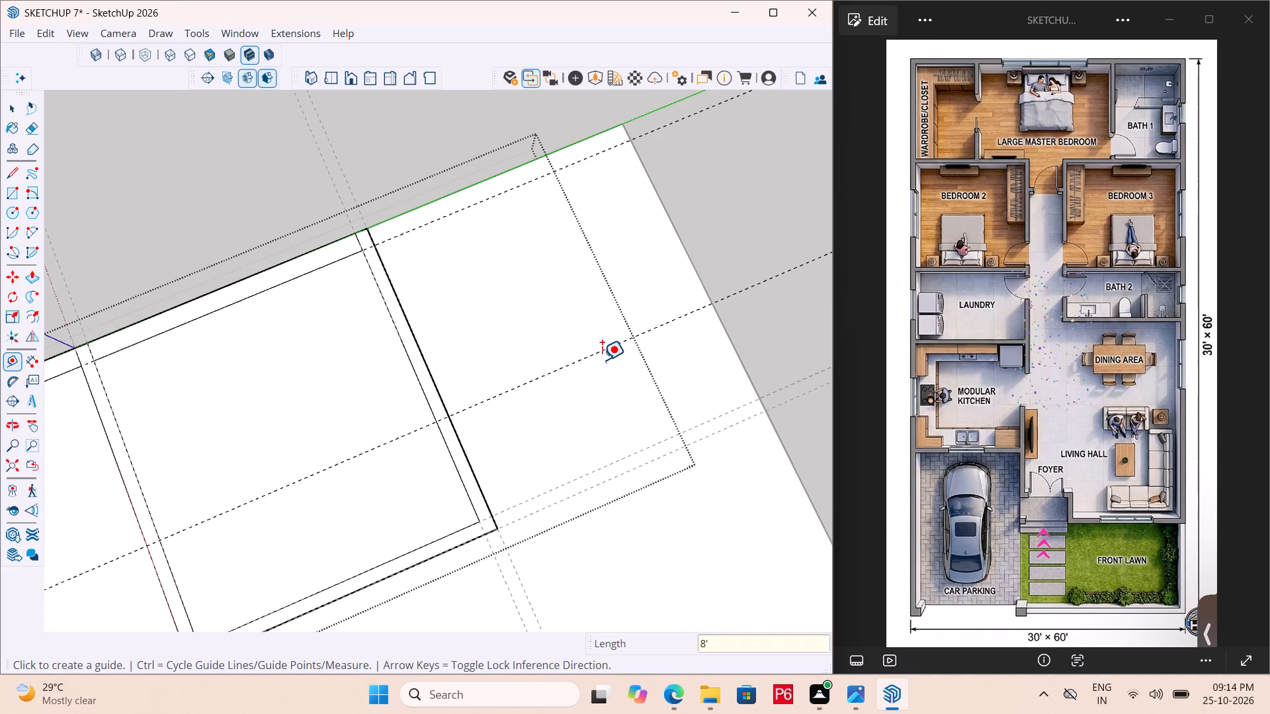
{"action": "left_click", "coordinate": [586, 358]}
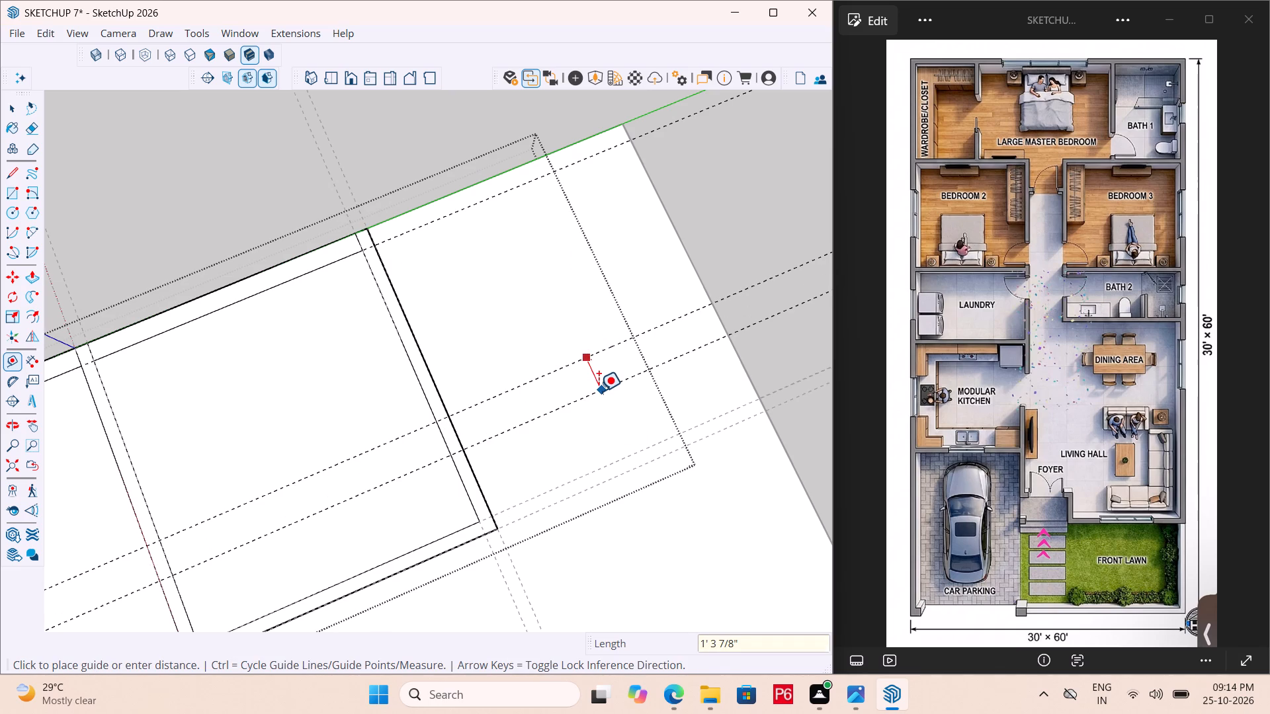
{"action": "type", "text": "6\""}
{"action": "key", "text": "Return"}
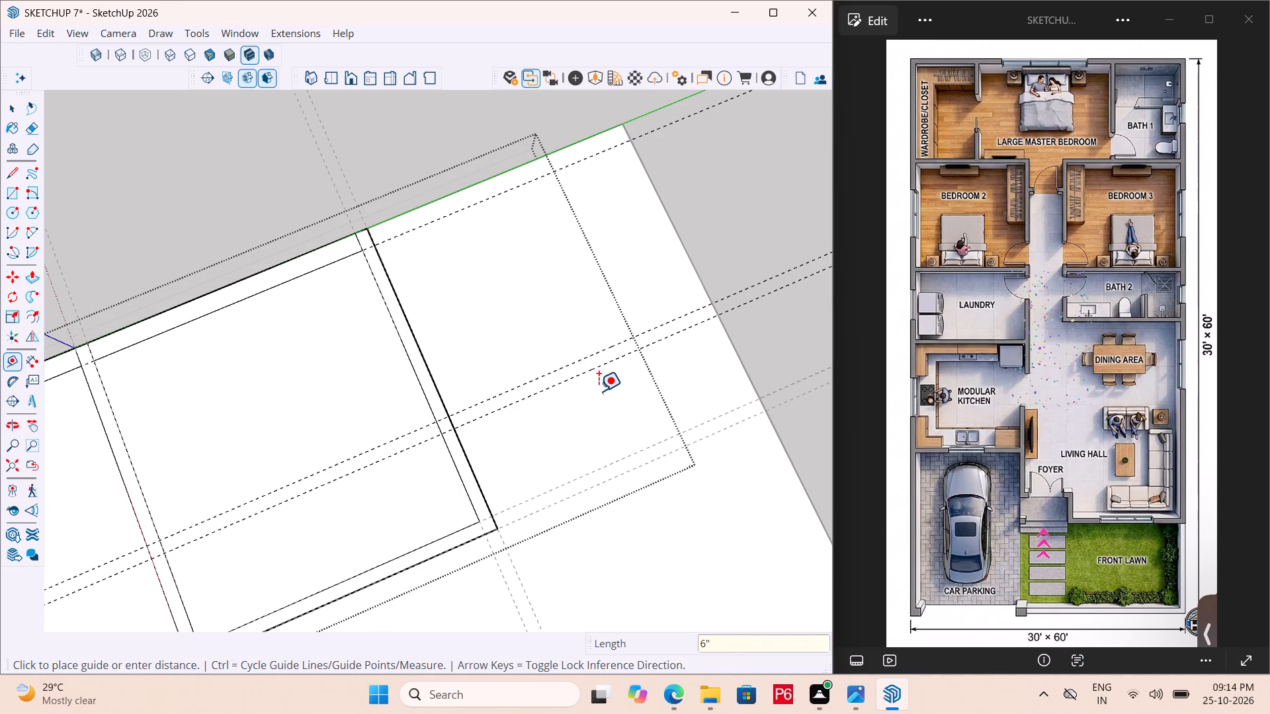
Place a guide 8' in from the slab's opposite long edge, plus a parallel guide 6" farther inward.
{"action": "scroll", "coordinate": [605, 213], "scroll_direction": "down", "scroll_amount": 3}
{"action": "scroll", "coordinate": [390, 249], "scroll_direction": "down", "scroll_amount": 4}
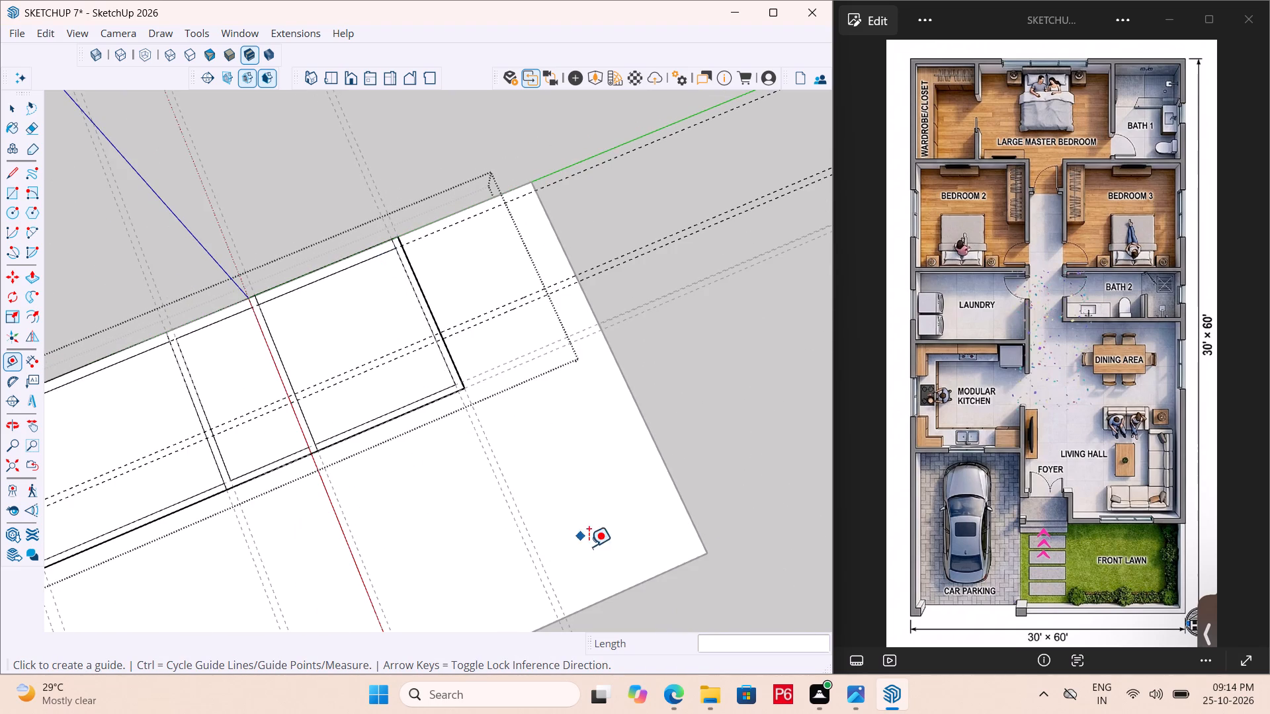
{"action": "middle_click_drag", "start_coordinate": [602, 534], "coordinate": [639, 518]}
{"action": "scroll", "coordinate": [391, 294], "scroll_direction": "down", "scroll_amount": 1}
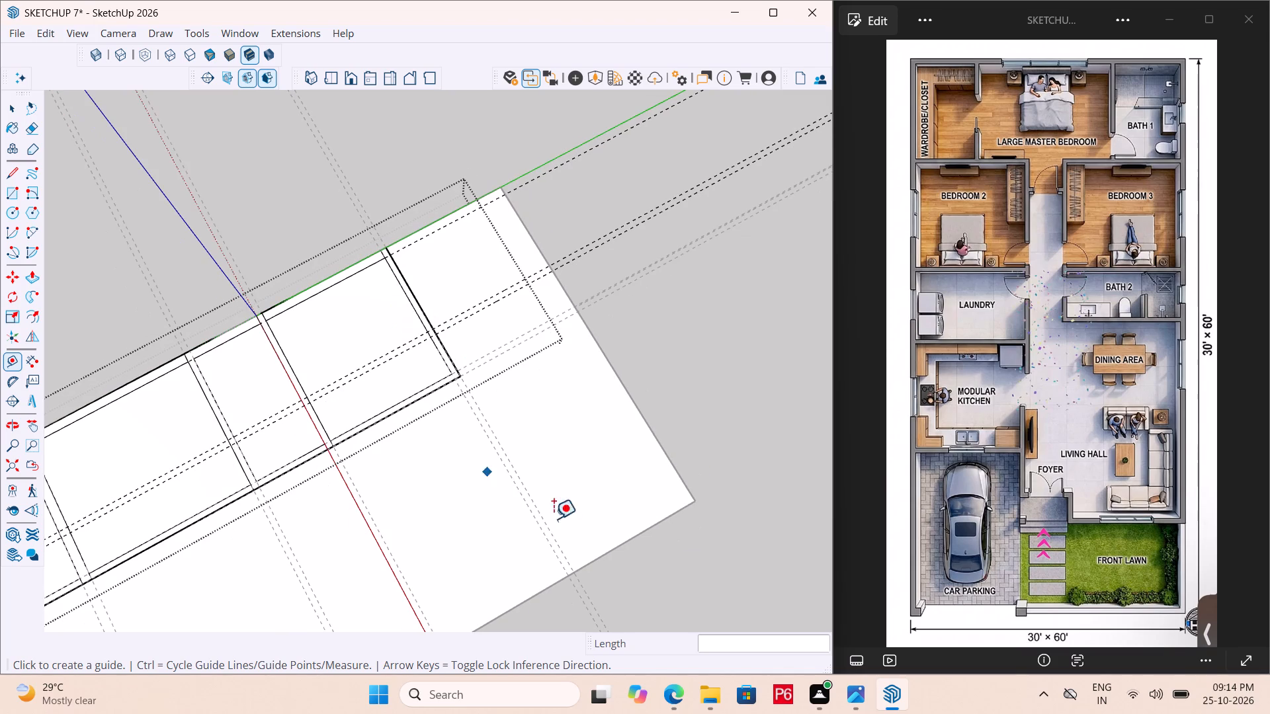
{"action": "scroll", "coordinate": [617, 580], "scroll_direction": "up", "scroll_amount": 3}
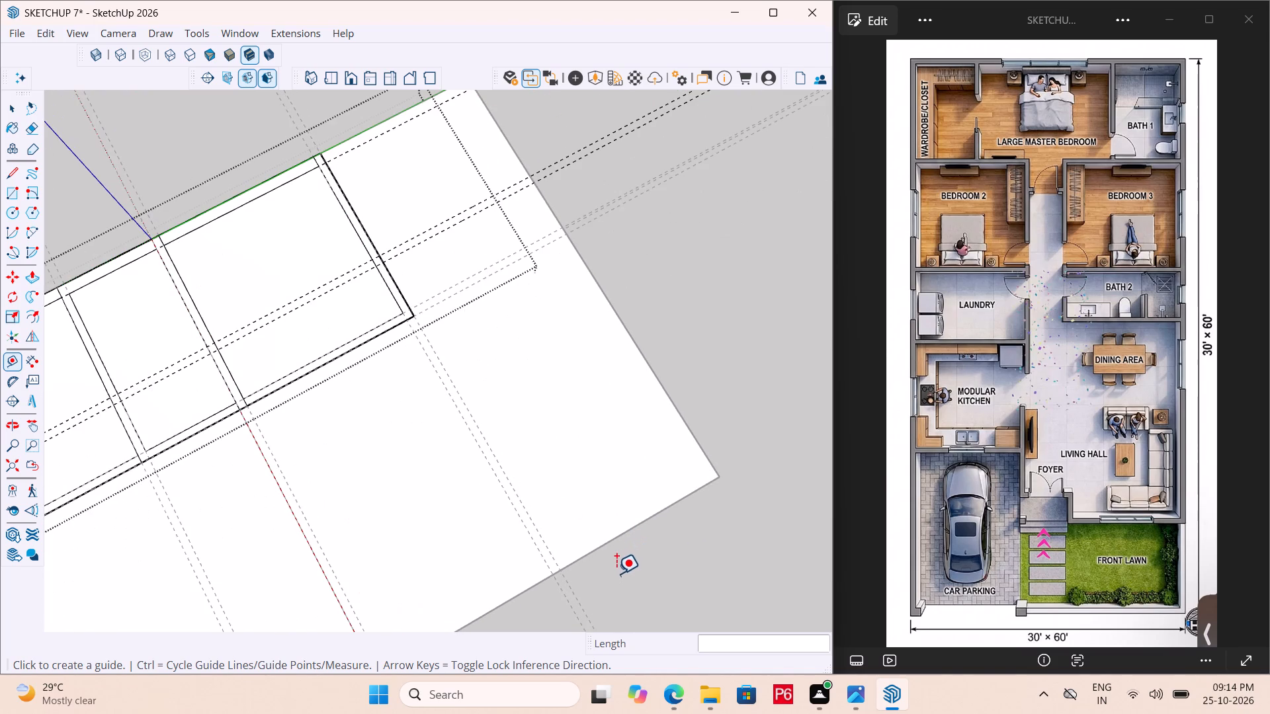
{"action": "left_click", "coordinate": [614, 537]}
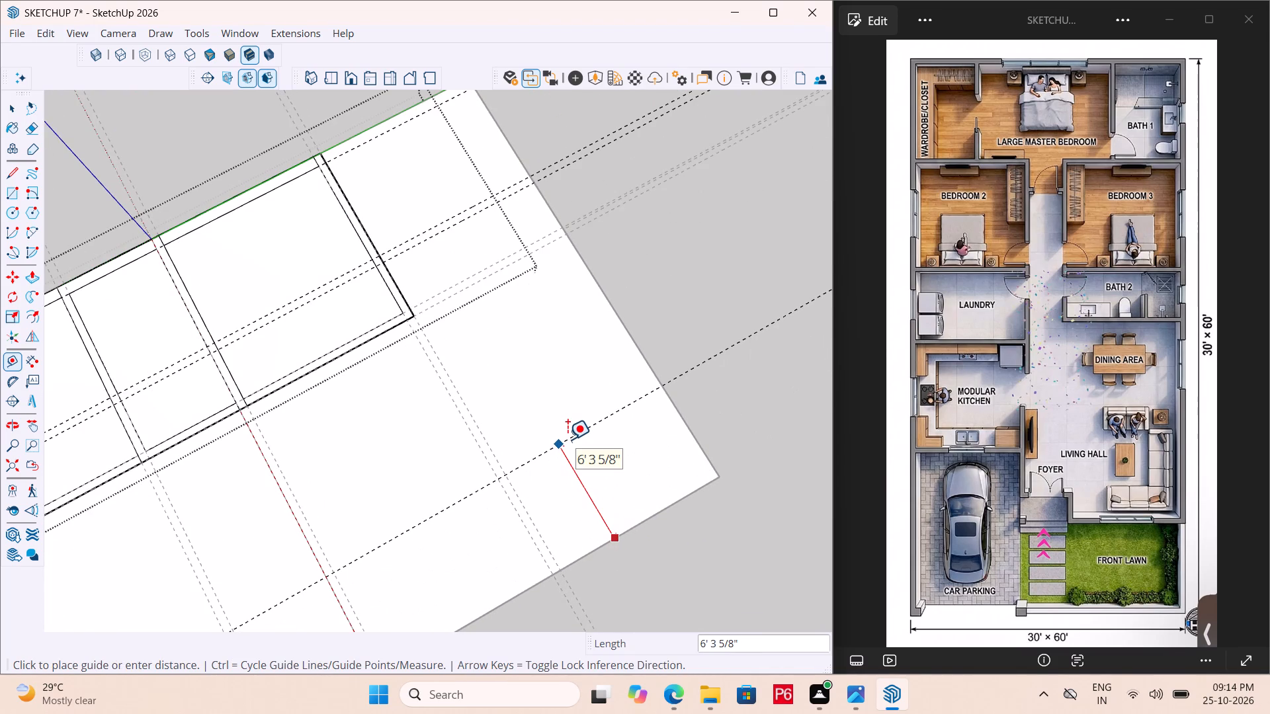
{"action": "type", "text": "8'"}
{"action": "key", "text": "Return"}
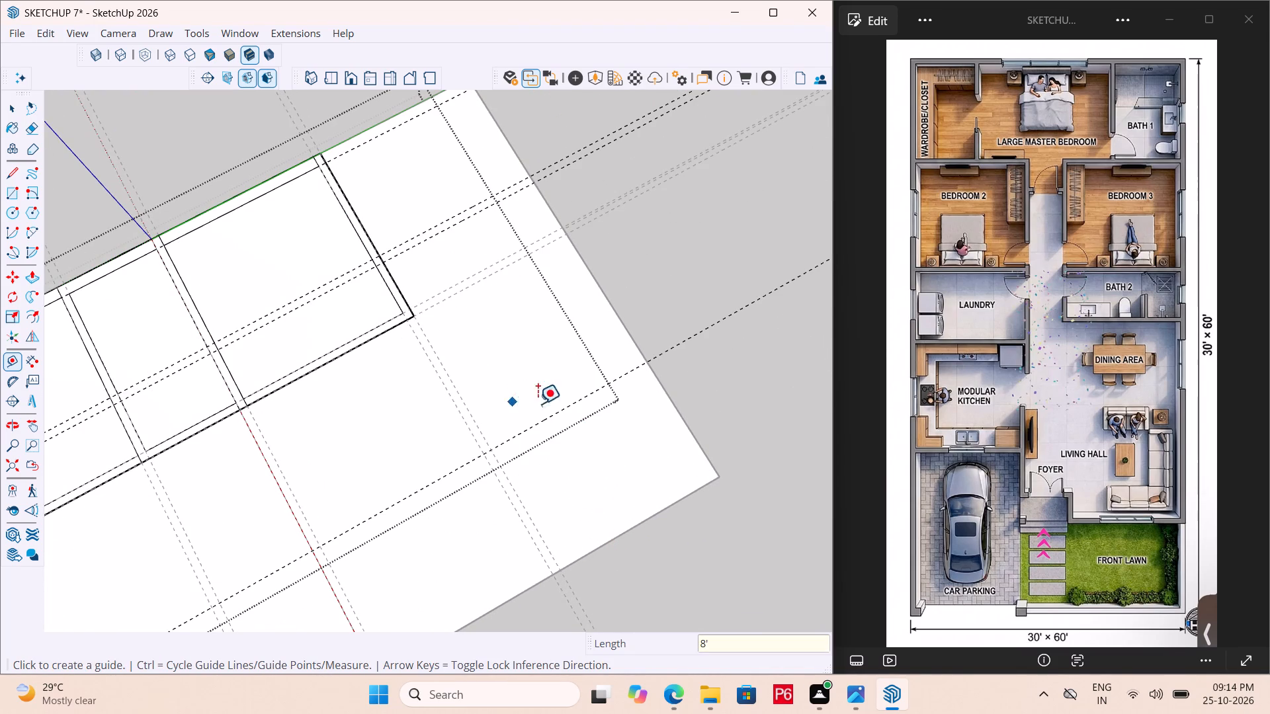
{"action": "left_click", "coordinate": [570, 406]}
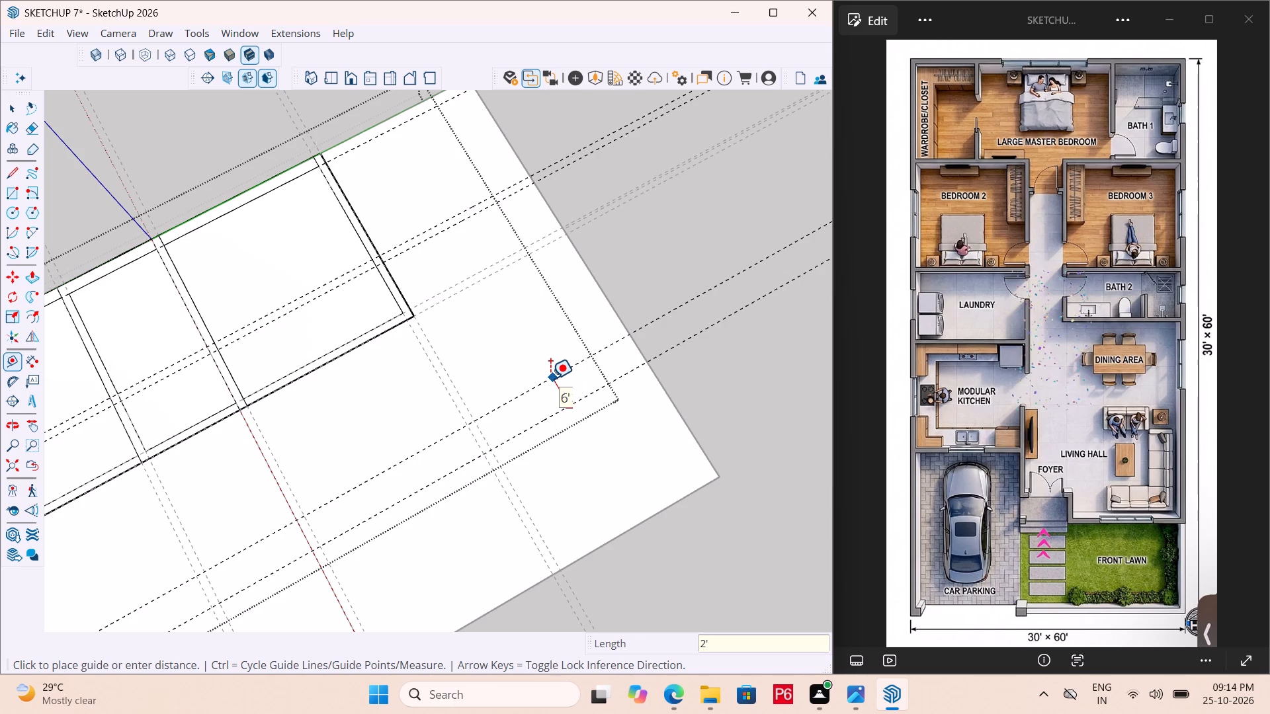
{"action": "key", "text": "8"}
{"action": "key", "text": "BackSpace"}
{"action": "type", "text": "6\""}
{"action": "key", "text": "Return"}
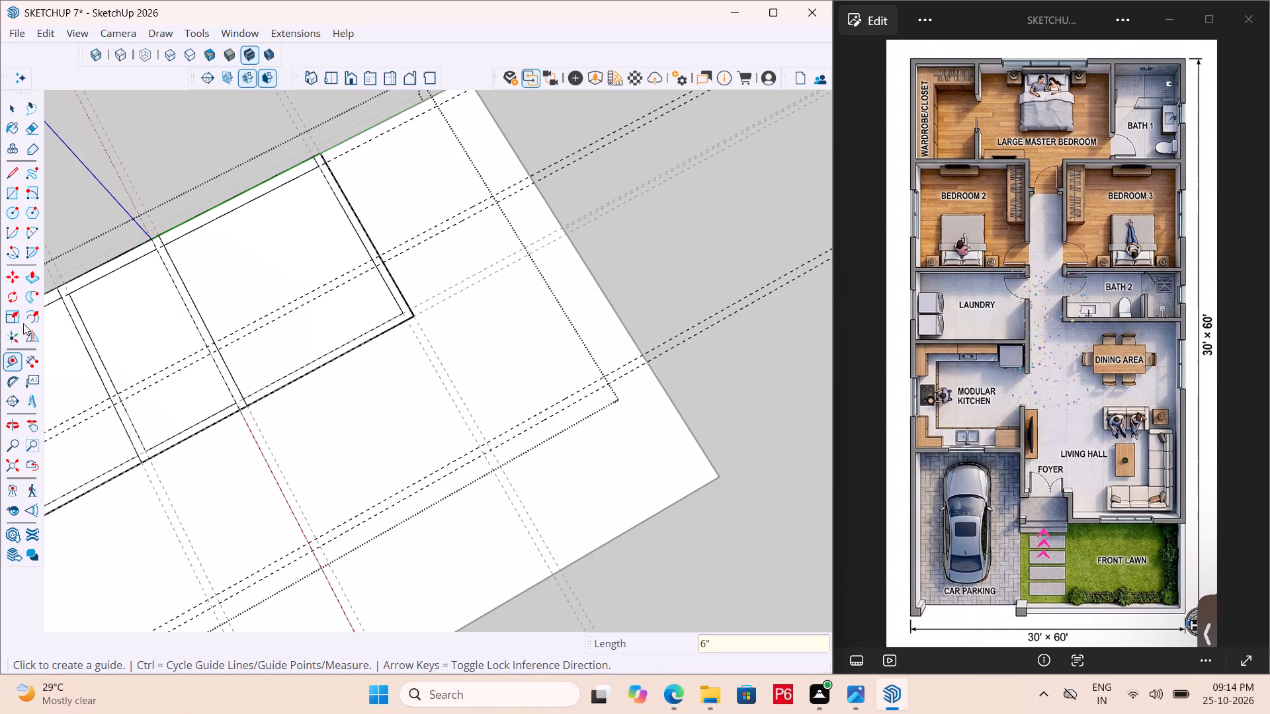
Check the span between the two inner guides and the depth from Bedroom 2's wall line to the slab's short edge.
{"action": "left_click", "coordinate": [28, 356]}
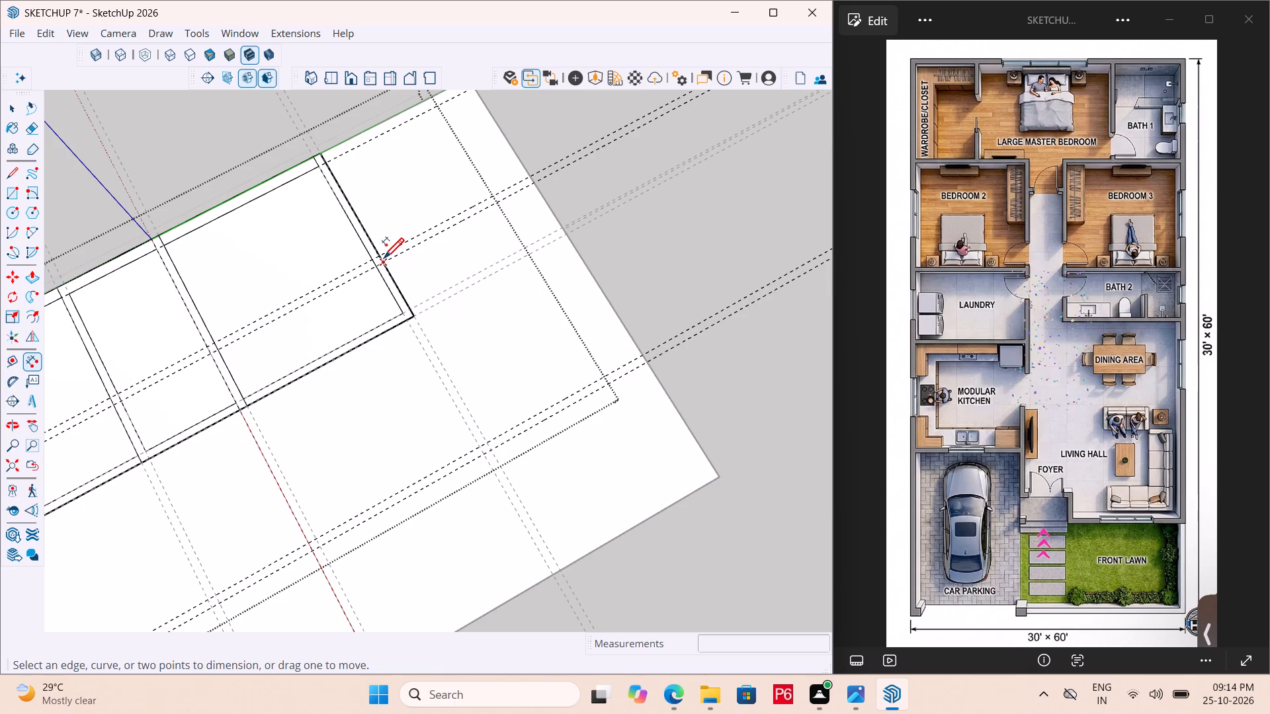
{"action": "left_click", "coordinate": [384, 260]}
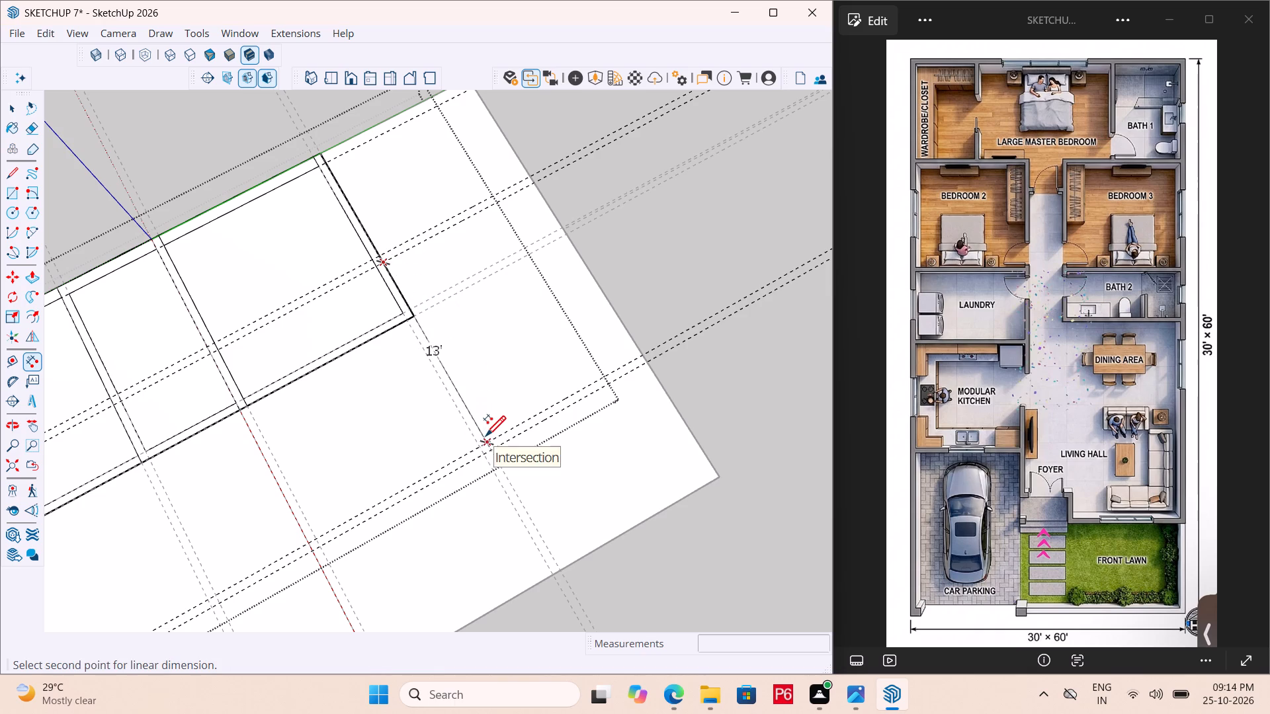
{"action": "left_click", "coordinate": [486, 438]}
{"action": "key", "text": "Escape"}
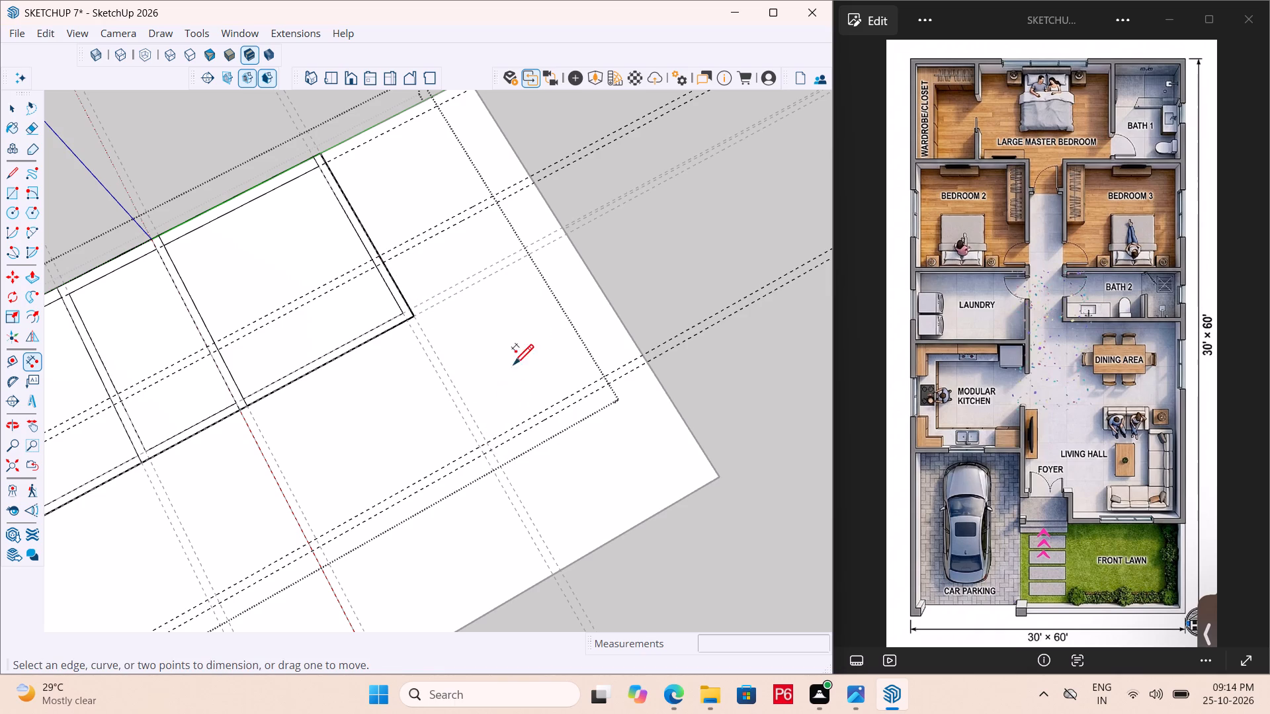
{"action": "left_click", "coordinate": [487, 444]}
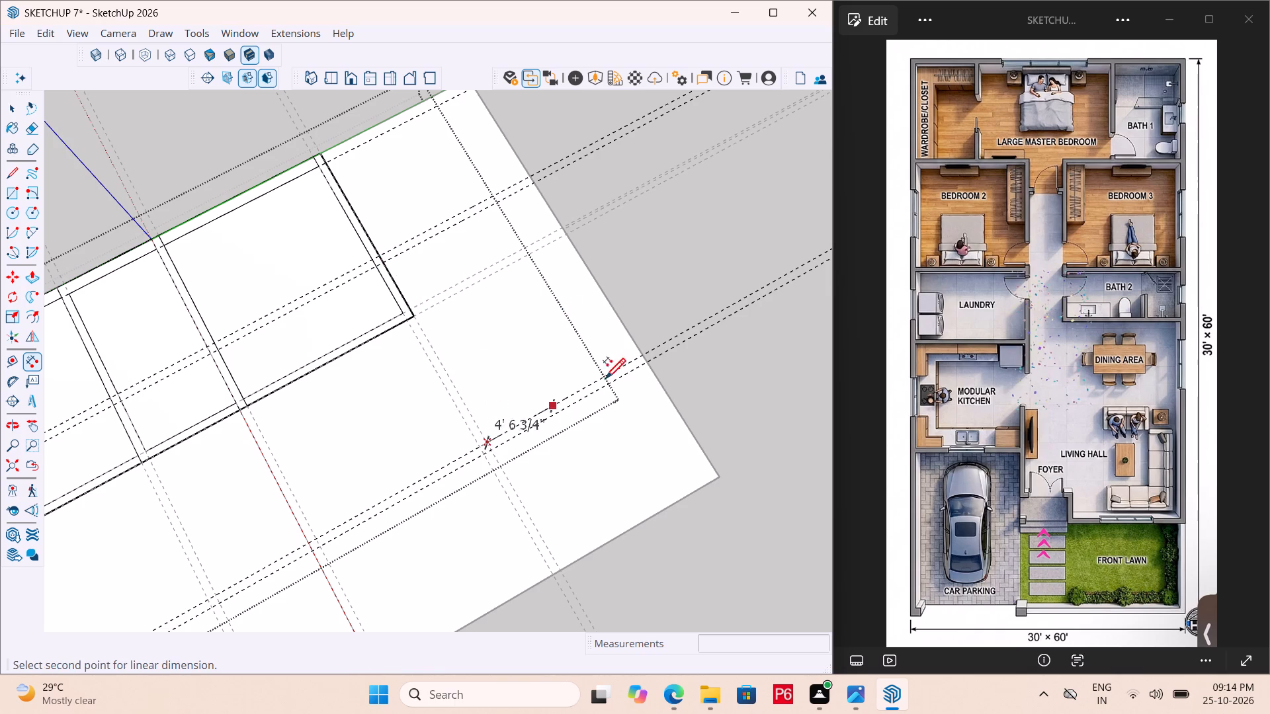
{"action": "key", "text": "Escape"}
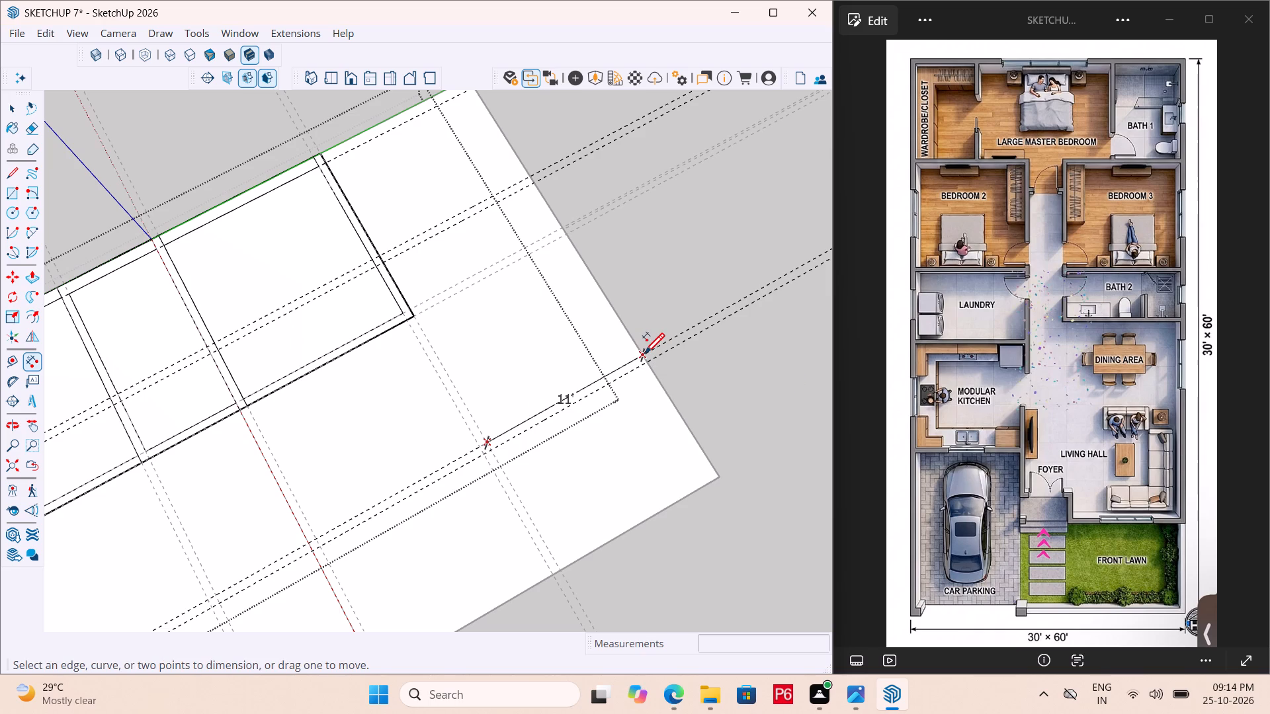
Save the model with the new guides.
{"action": "key", "text": "ctrl+s"}
{"action": "key", "text": "ctrl+s"}
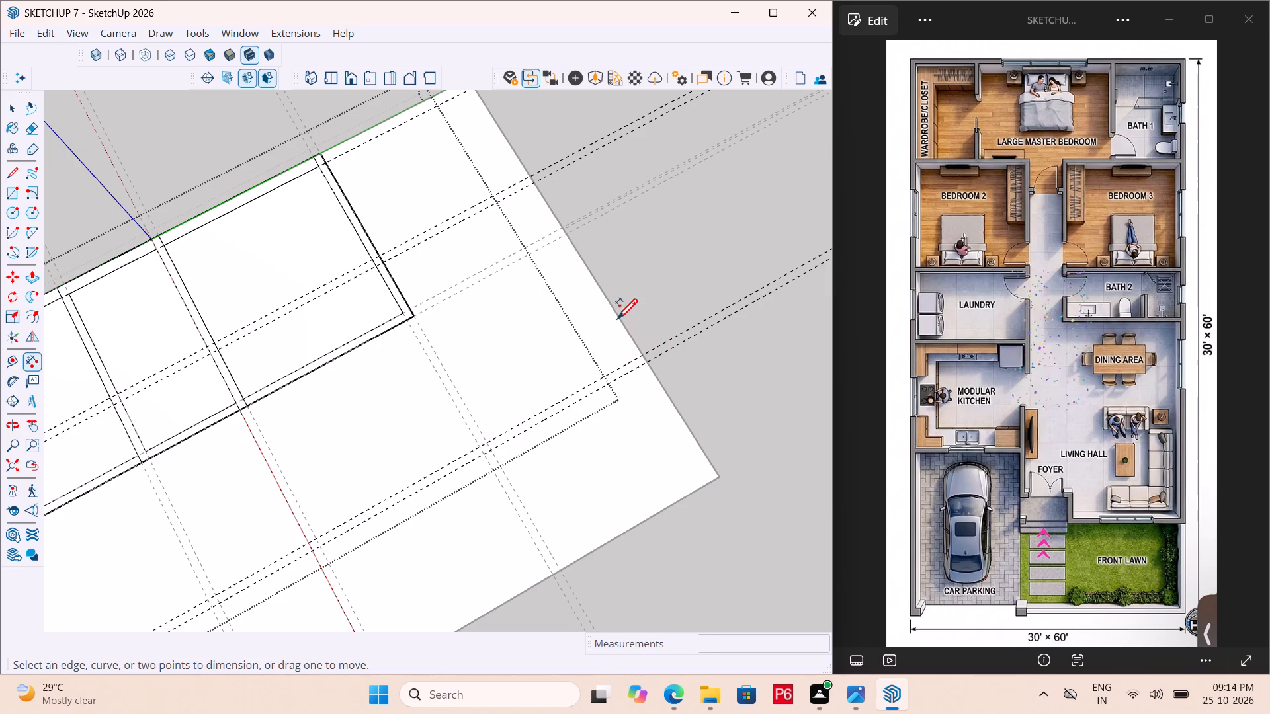
Place a guide 9" in from the slab's short edge at the master bedroom end.
{"action": "key", "text": "t"}
{"action": "left_click", "coordinate": [609, 303]}
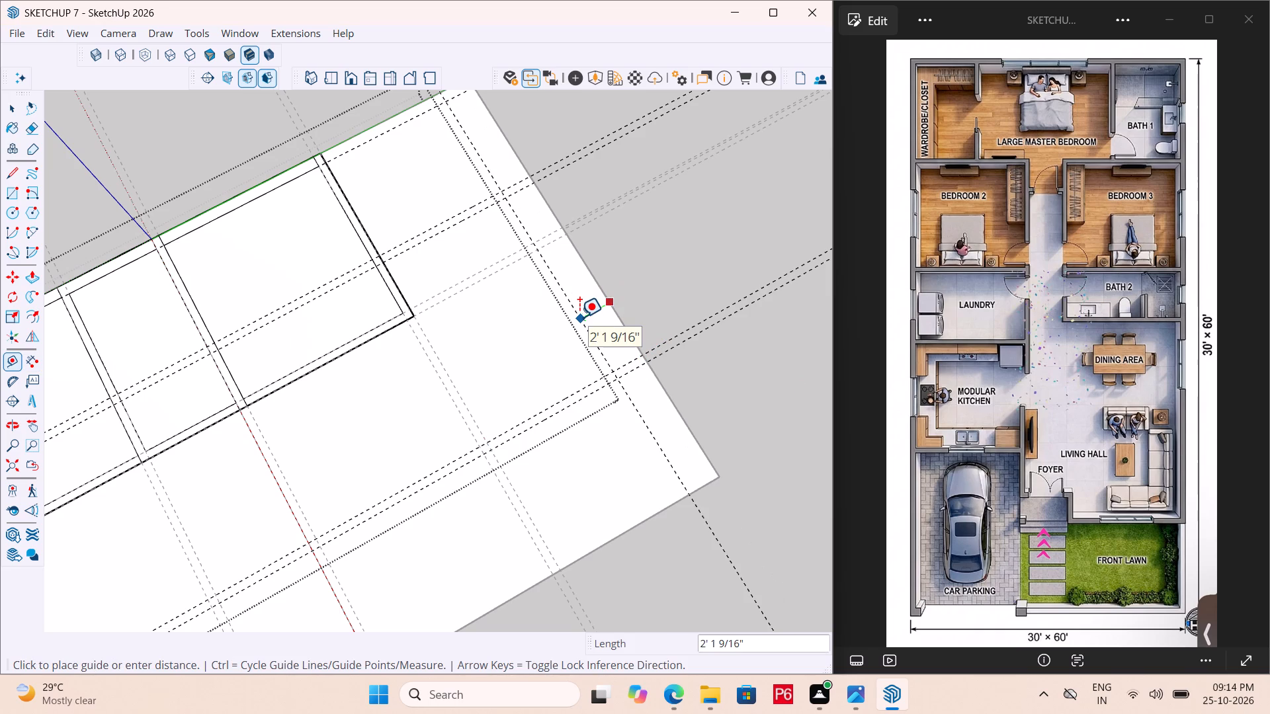
{"action": "type", "text": "9\""}
{"action": "key", "text": "Return"}
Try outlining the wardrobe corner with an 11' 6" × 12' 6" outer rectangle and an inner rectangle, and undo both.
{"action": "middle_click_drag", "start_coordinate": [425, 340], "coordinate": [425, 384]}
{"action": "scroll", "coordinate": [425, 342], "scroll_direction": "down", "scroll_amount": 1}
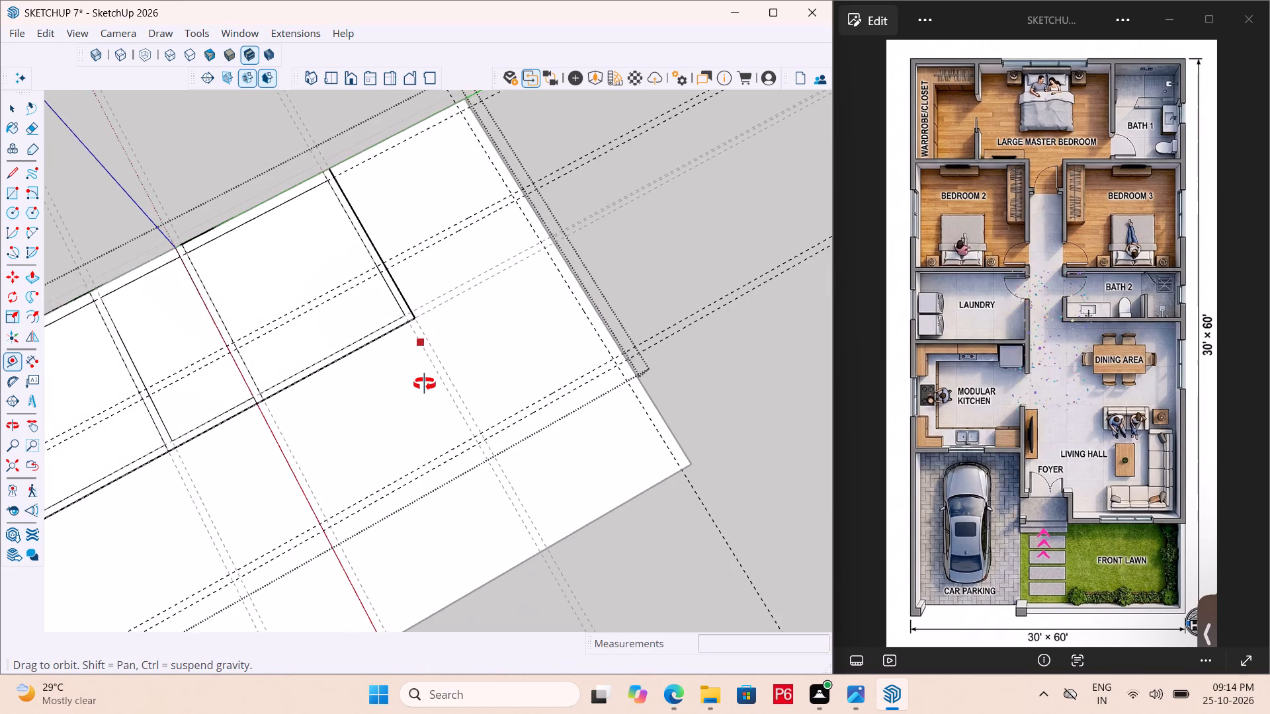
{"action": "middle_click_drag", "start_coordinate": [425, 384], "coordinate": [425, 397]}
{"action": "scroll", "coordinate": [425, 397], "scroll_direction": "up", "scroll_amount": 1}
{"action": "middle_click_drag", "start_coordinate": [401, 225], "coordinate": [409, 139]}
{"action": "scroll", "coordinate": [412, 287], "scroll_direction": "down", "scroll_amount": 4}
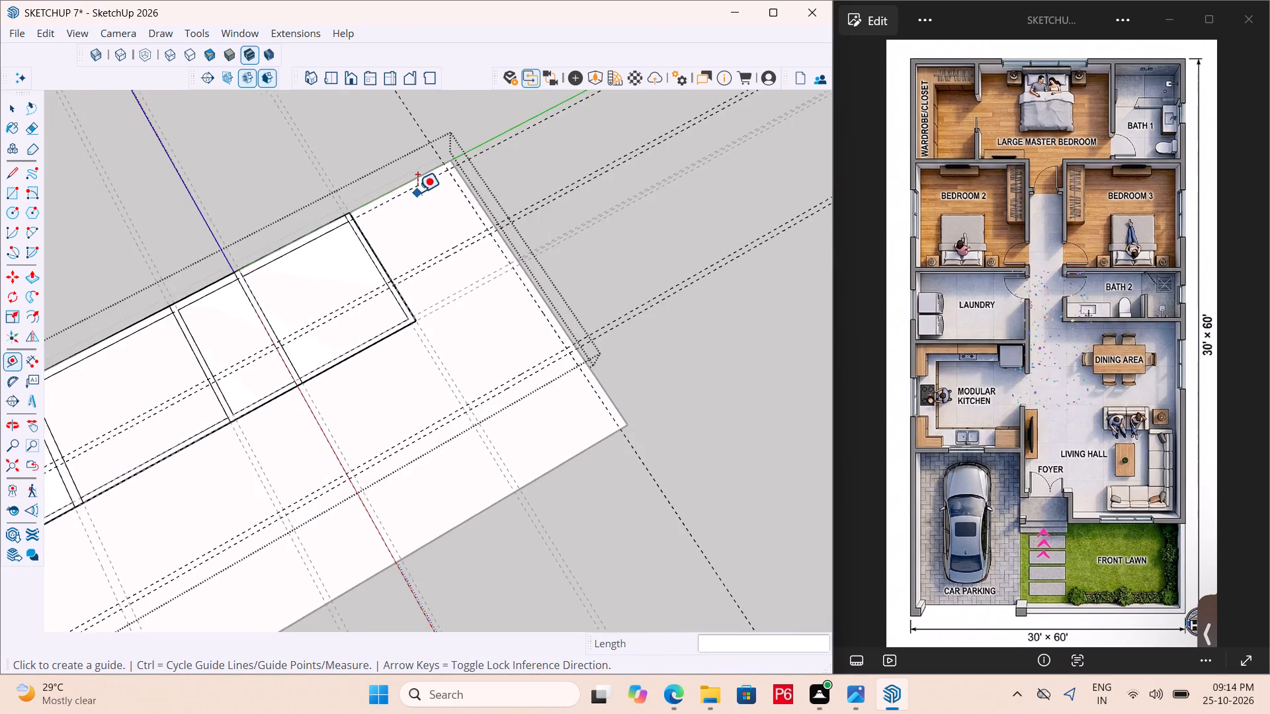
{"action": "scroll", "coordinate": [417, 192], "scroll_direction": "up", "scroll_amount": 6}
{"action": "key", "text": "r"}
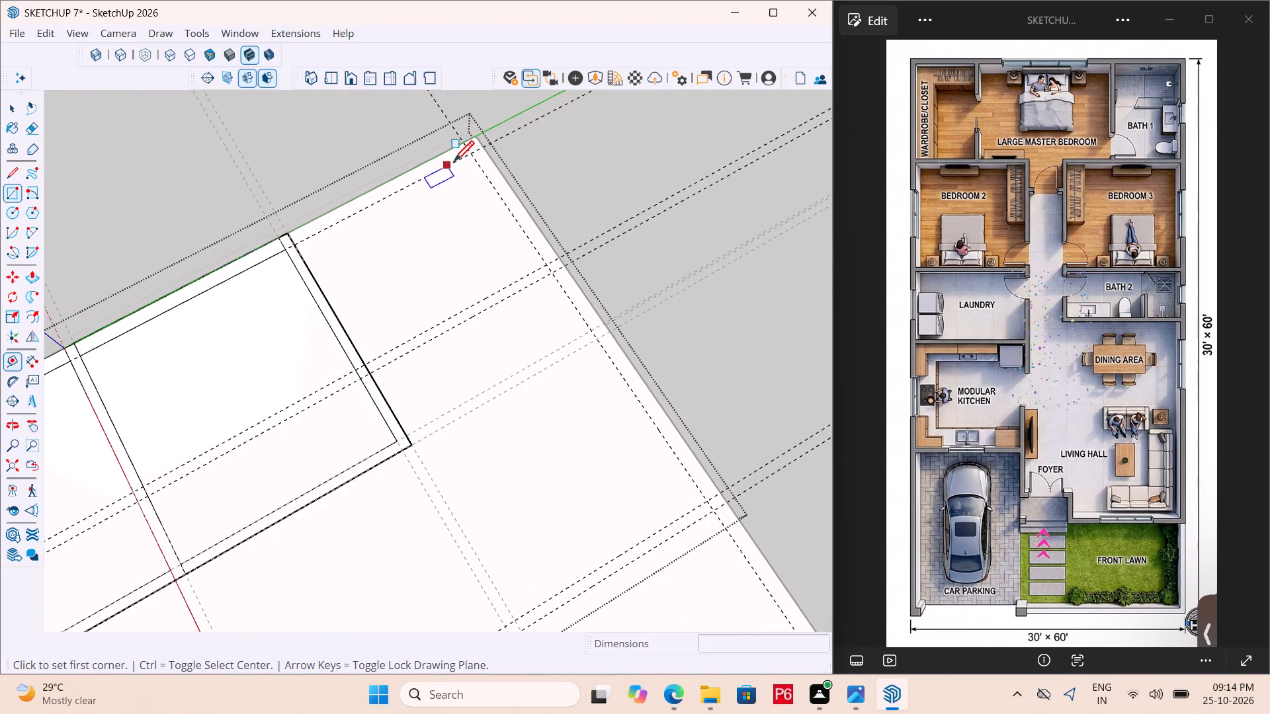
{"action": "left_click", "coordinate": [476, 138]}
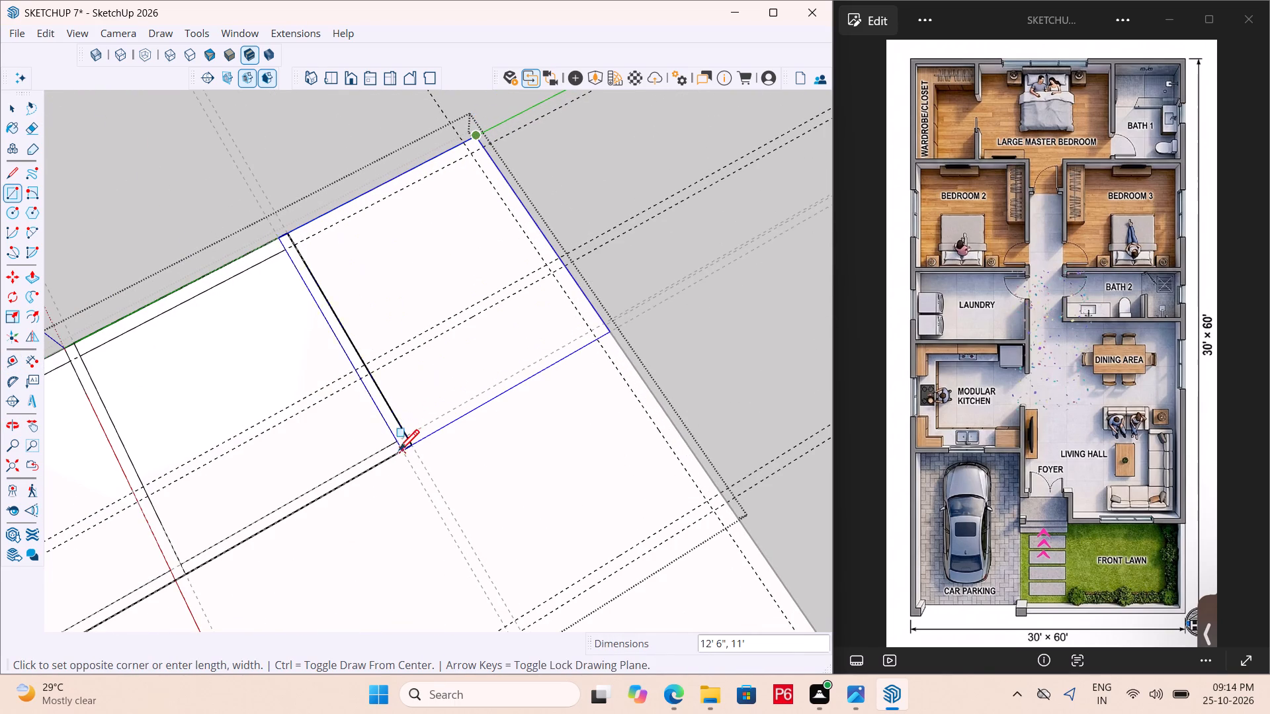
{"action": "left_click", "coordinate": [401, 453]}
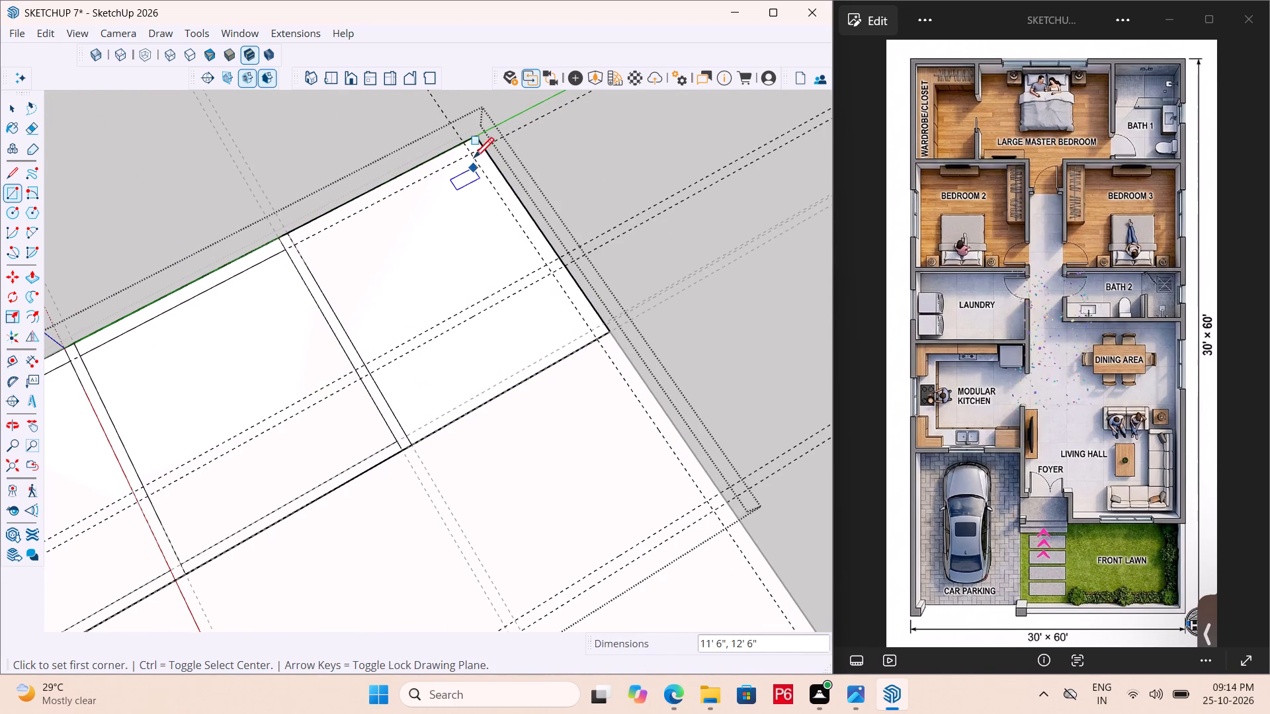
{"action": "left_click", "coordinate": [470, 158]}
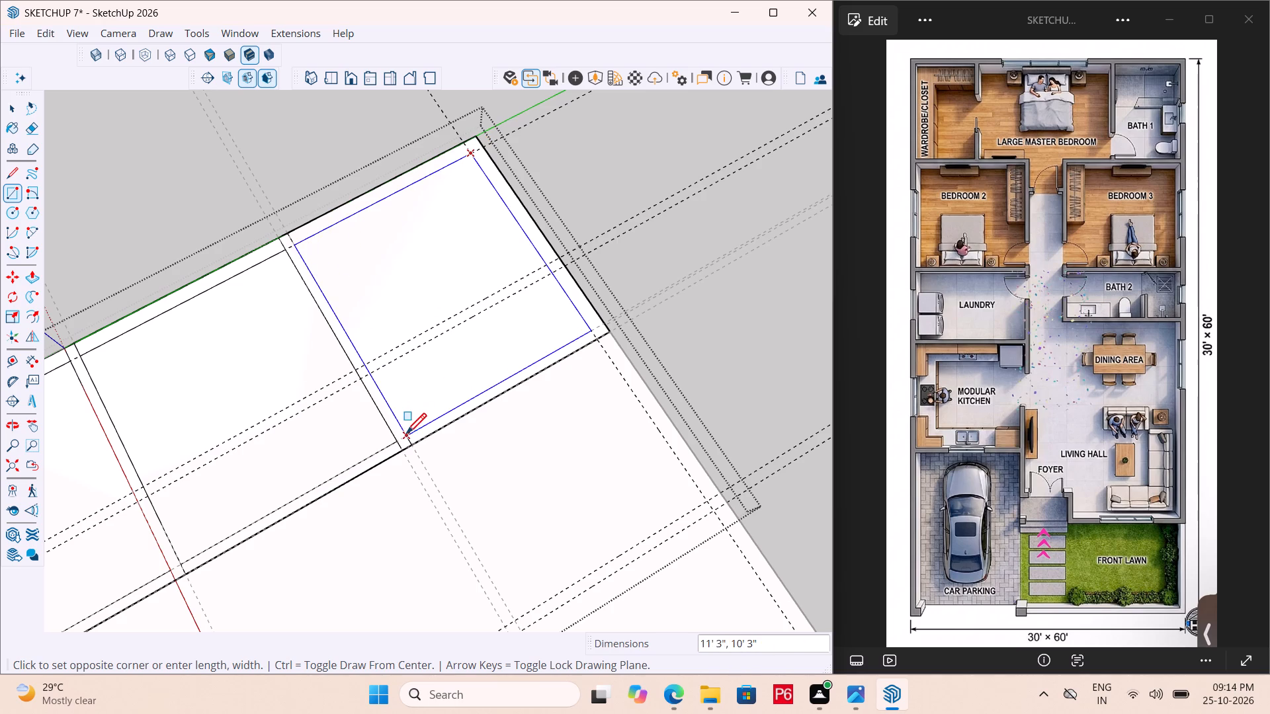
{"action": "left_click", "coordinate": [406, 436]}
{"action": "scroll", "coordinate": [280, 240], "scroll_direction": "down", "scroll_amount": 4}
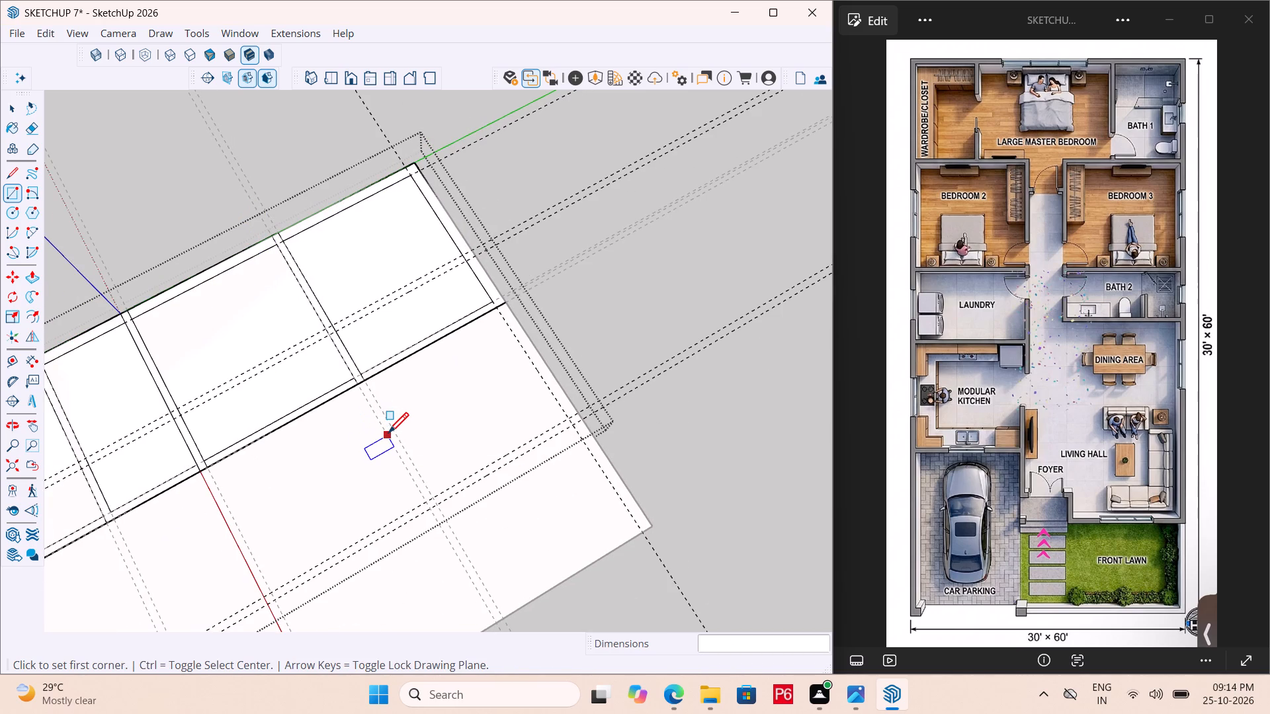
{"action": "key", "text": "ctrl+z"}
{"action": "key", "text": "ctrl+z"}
Outline the wardrobe room at the slab corner beyond Bedroom 2 with an 8' 6" × 11' 6" outer rectangle and an inner wall-face rectangle.
{"action": "scroll", "coordinate": [343, 337], "scroll_direction": "up", "scroll_amount": 4}
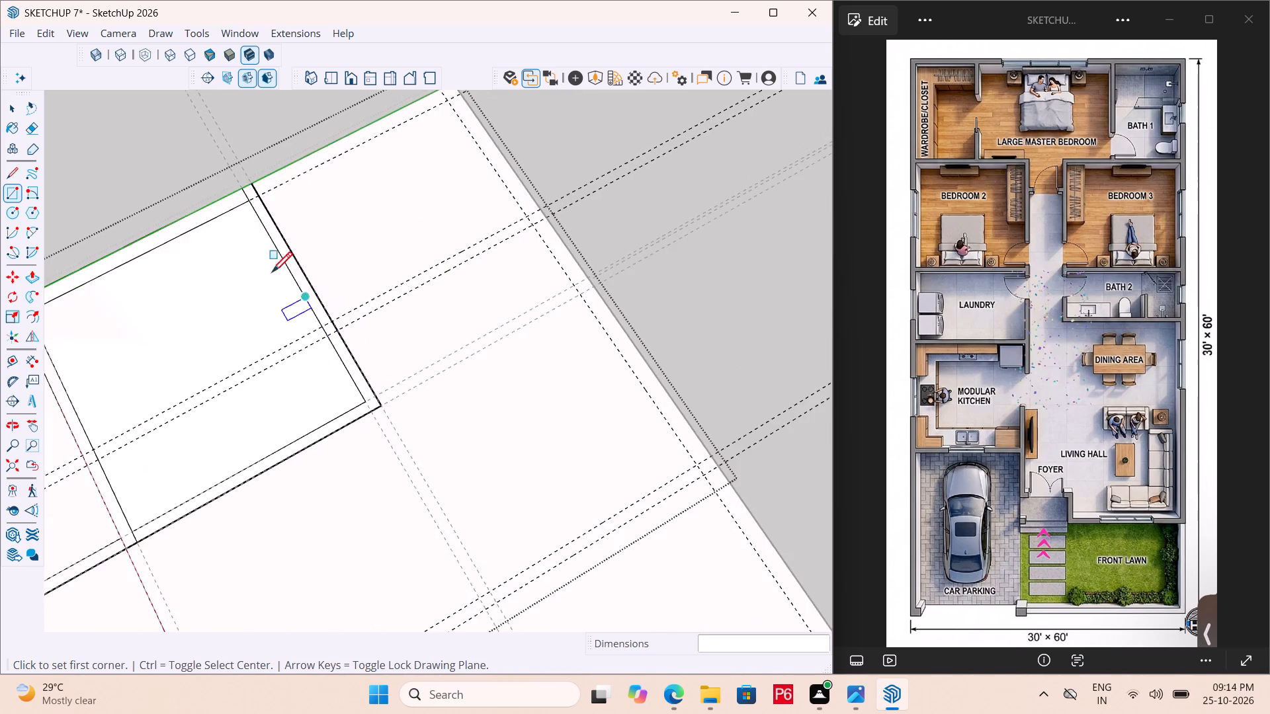
{"action": "scroll", "coordinate": [207, 344], "scroll_direction": "down", "scroll_amount": 2}
{"action": "scroll", "coordinate": [362, 143], "scroll_direction": "up", "scroll_amount": 3}
{"action": "left_click", "coordinate": [428, 124]}
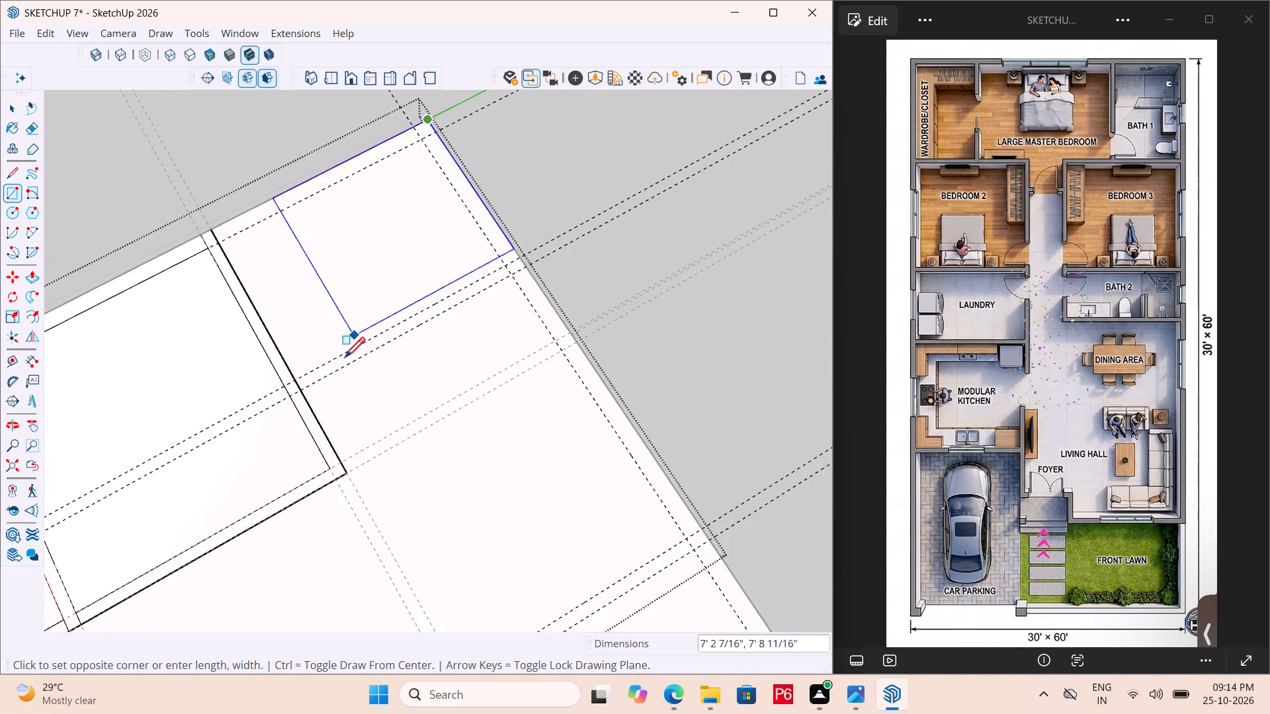
{"action": "left_click", "coordinate": [286, 400]}
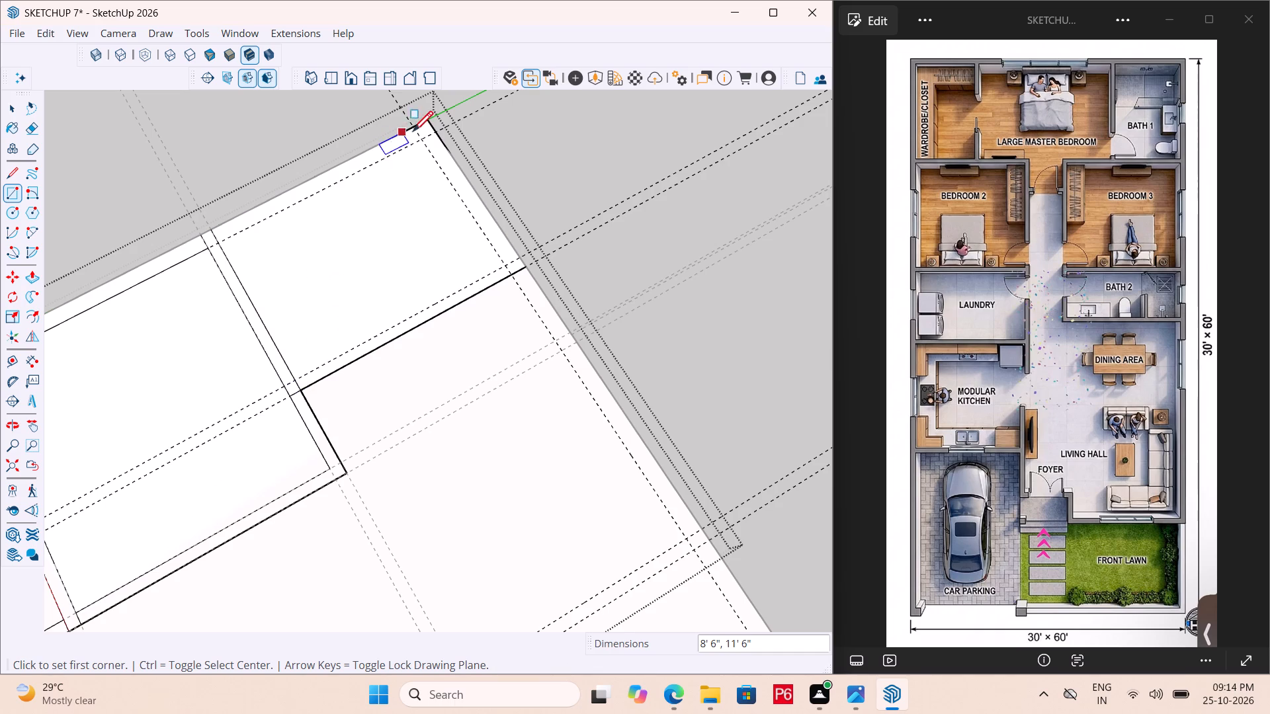
{"action": "left_click", "coordinate": [425, 136]}
{"action": "left_click_drag", "start_coordinate": [296, 379], "coordinate": [295, 366]}
Outline the master bedroom beside the wardrobe with a 14' × 11' 6" outer rectangle and a 13' × 10' 3" inner rectangle.
{"action": "scroll", "coordinate": [222, 192], "scroll_direction": "down", "scroll_amount": 3}
{"action": "scroll", "coordinate": [466, 556], "scroll_direction": "up", "scroll_amount": 4}
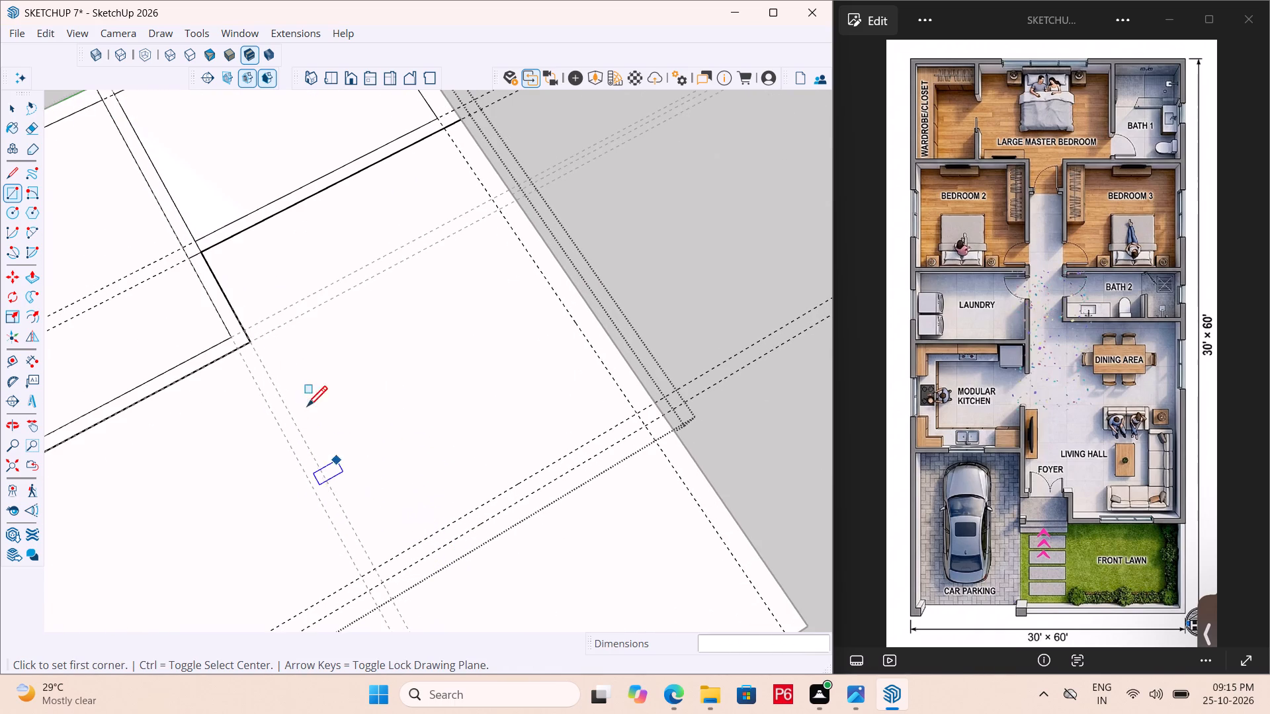
{"action": "left_click", "coordinate": [181, 249]}
{"action": "left_click", "coordinate": [663, 413]}
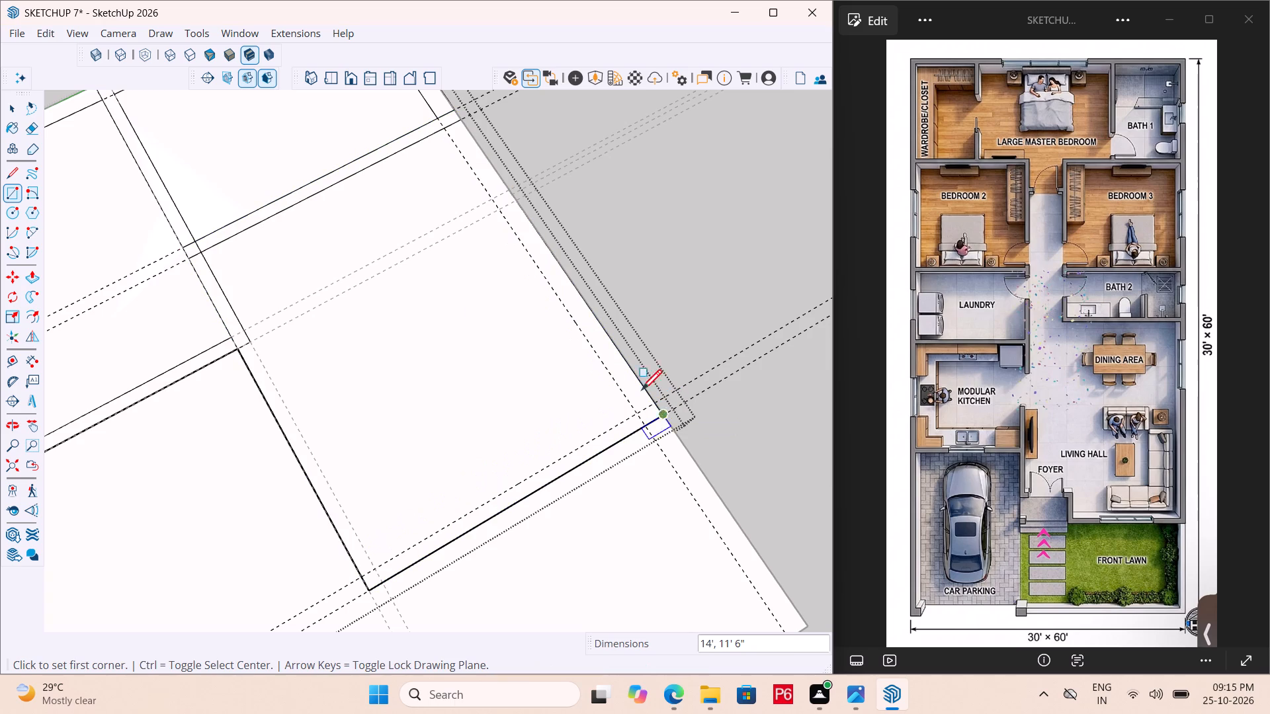
{"action": "left_click_drag", "start_coordinate": [200, 250], "coordinate": [206, 251]}
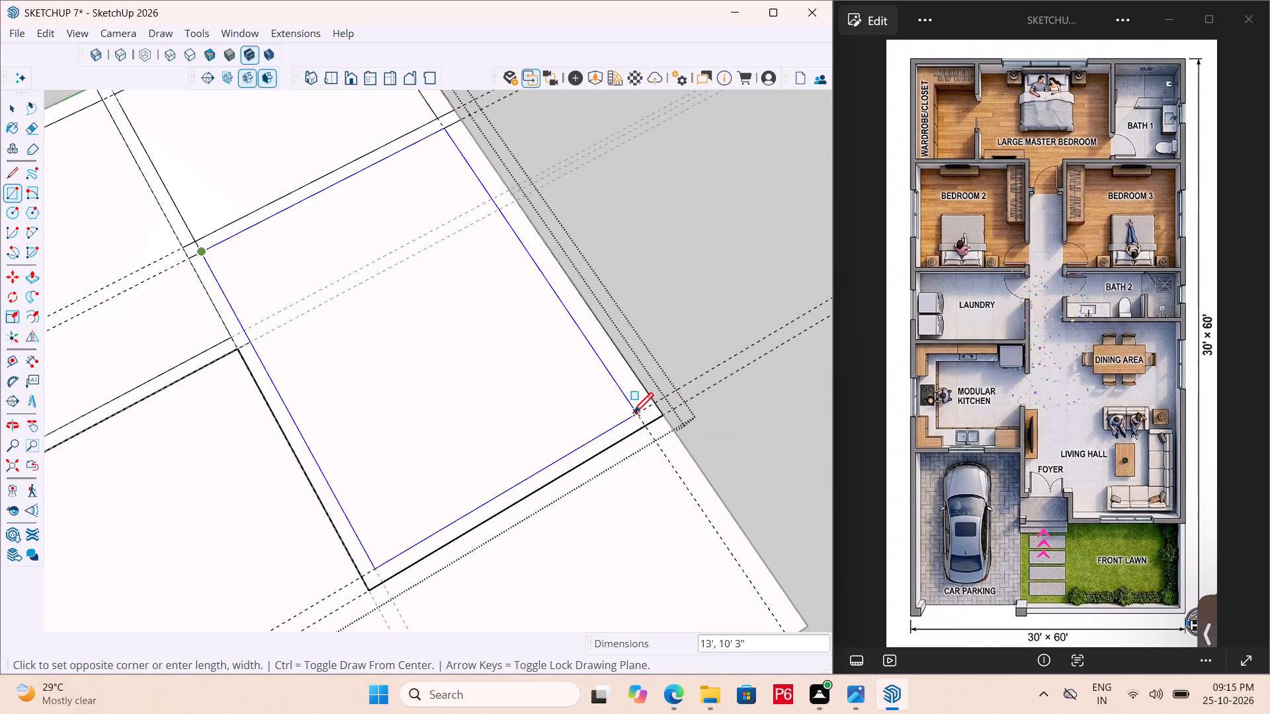
{"action": "left_click", "coordinate": [635, 415]}
Place a guide 9" in from the slab's long edge on the Bath 1 side.
{"action": "scroll", "coordinate": [375, 267], "scroll_direction": "down", "scroll_amount": 6}
{"action": "scroll", "coordinate": [431, 542], "scroll_direction": "up", "scroll_amount": 5}
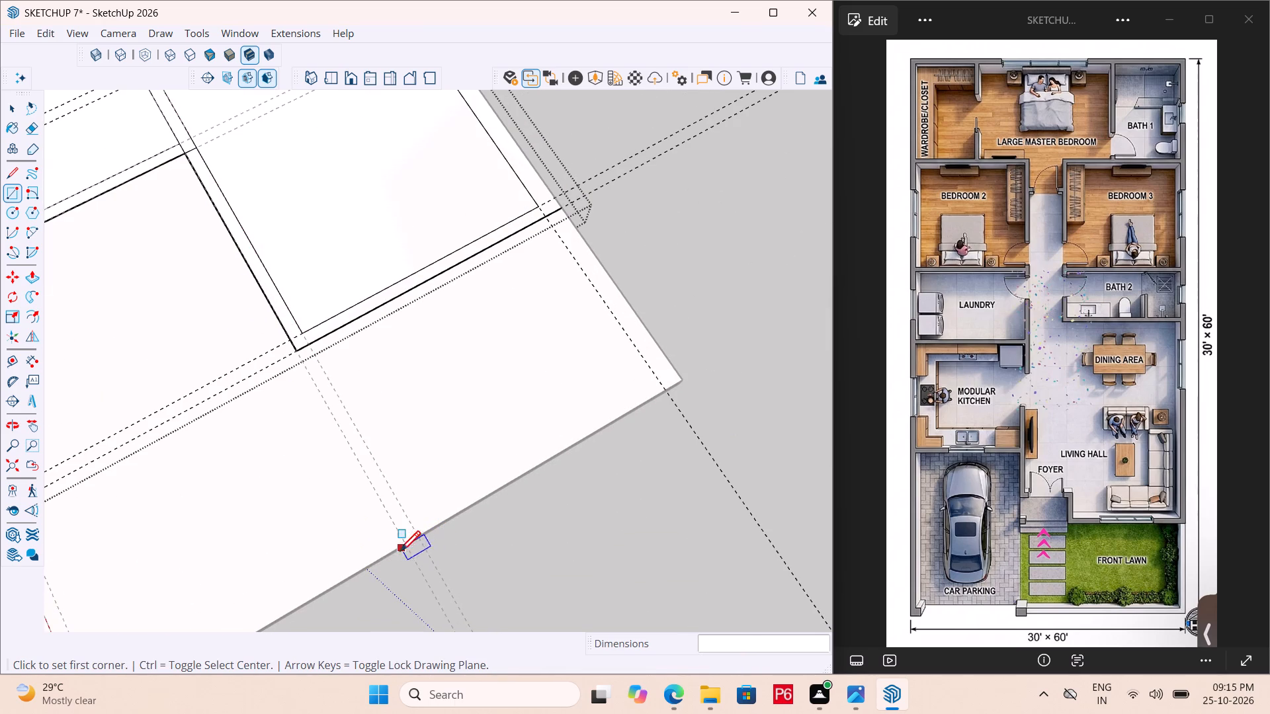
{"action": "key", "text": "t"}
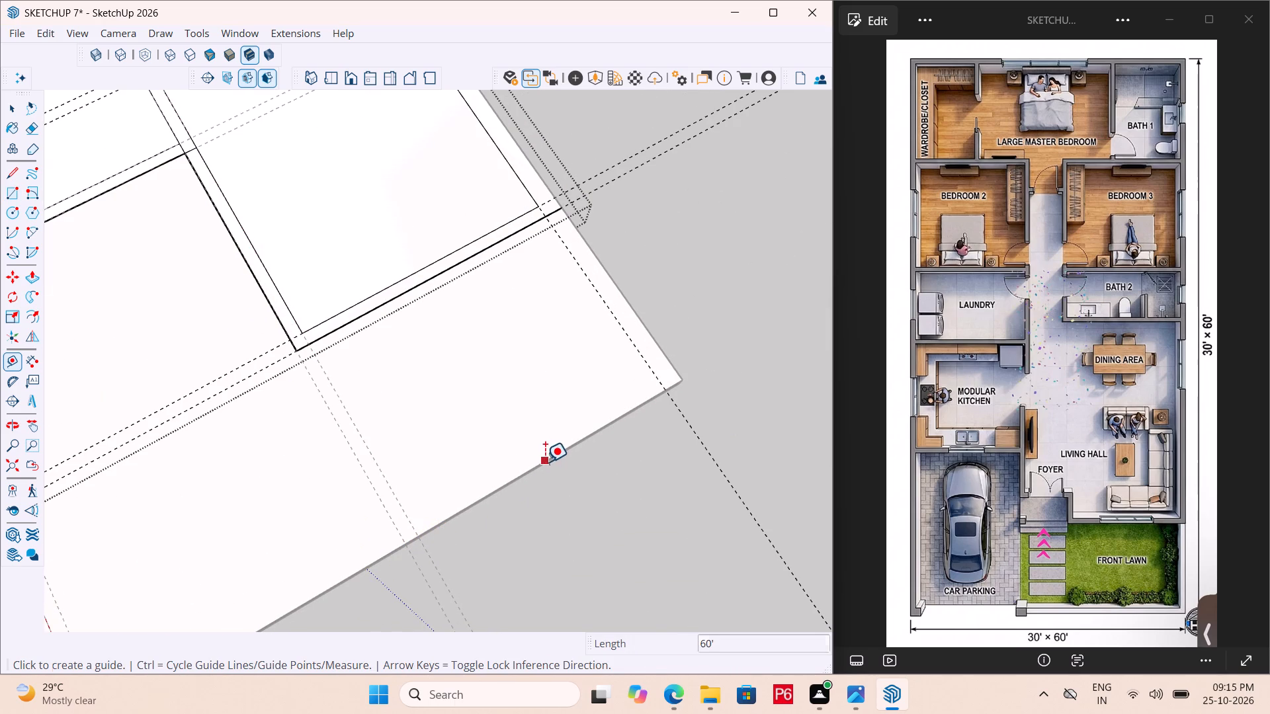
{"action": "left_click", "coordinate": [545, 462]}
{"action": "key", "text": "6"}
{"action": "key", "text": "BackSpace"}
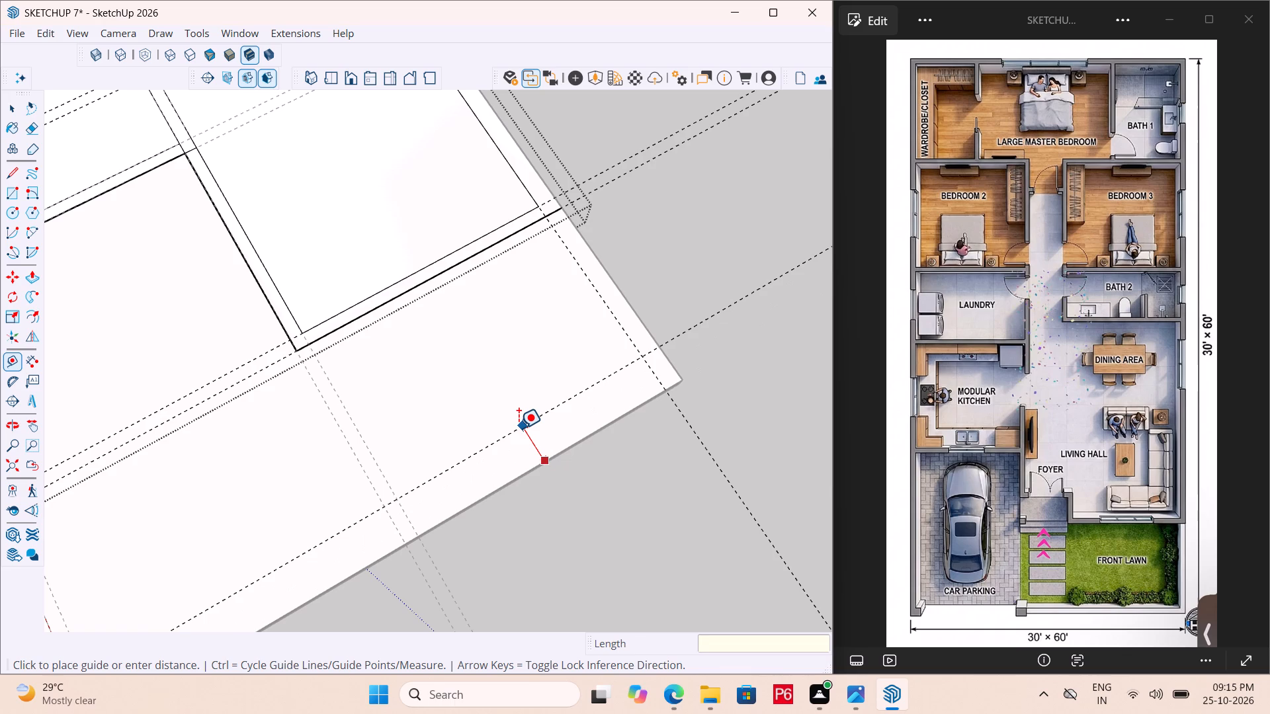
{"action": "type", "text": "9\""}
{"action": "key", "text": "Return"}
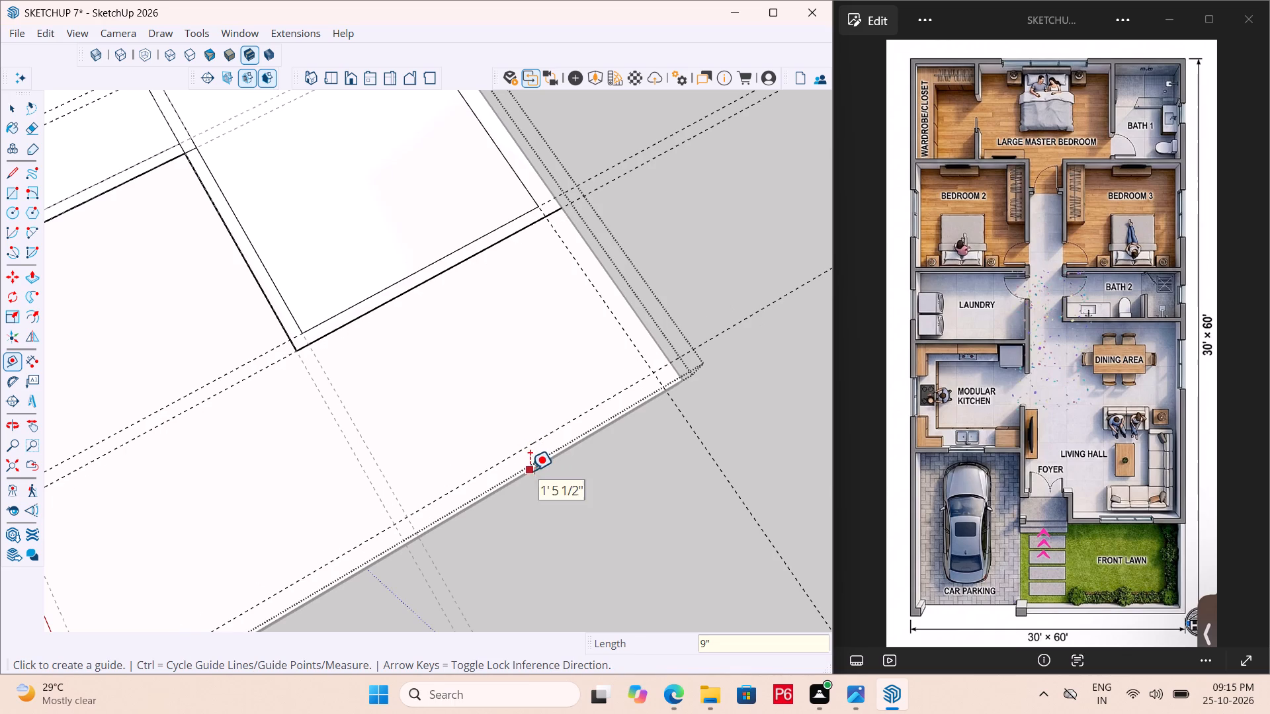
Save the model with the wardrobe and master bedroom outlines.
{"action": "key", "text": "ctrl+s"}
{"action": "key", "text": "ctrl+s"}
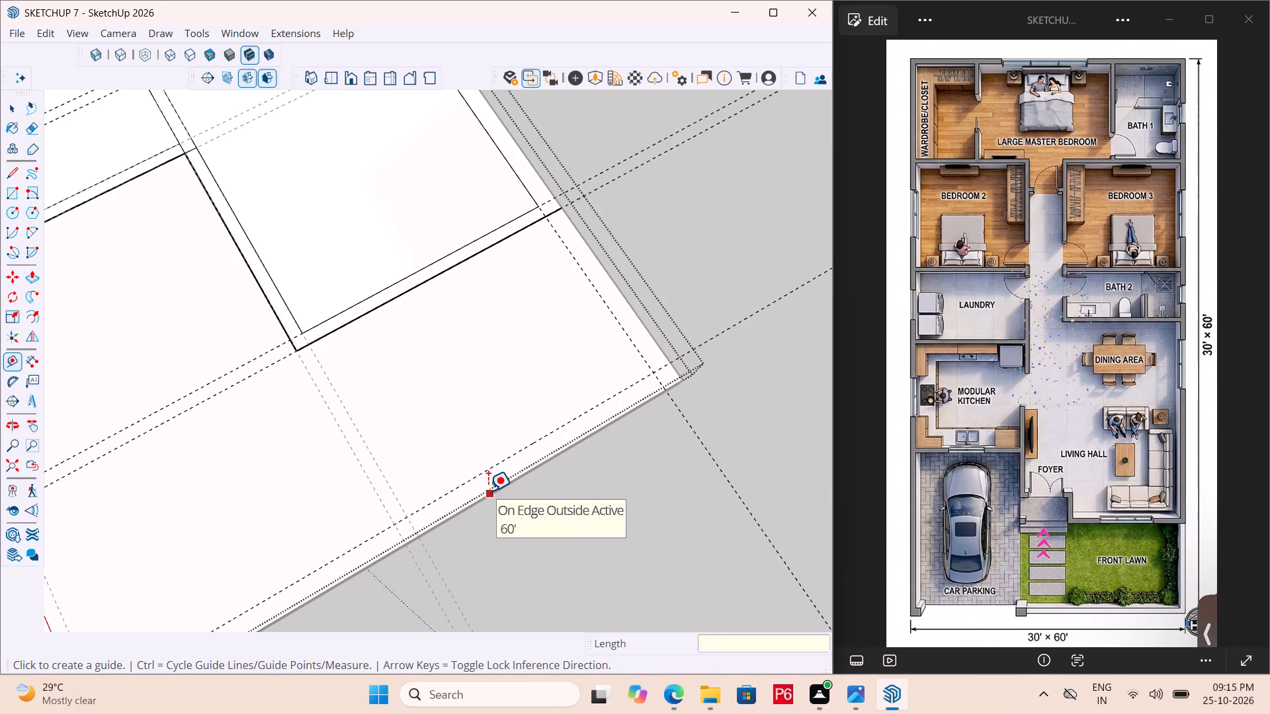
Outline Bath 1 at the remaining master-end corner with an 8' 6" × 11' 6" outer rectangle and an inner rectangle along the guides.
{"action": "key", "text": "r"}
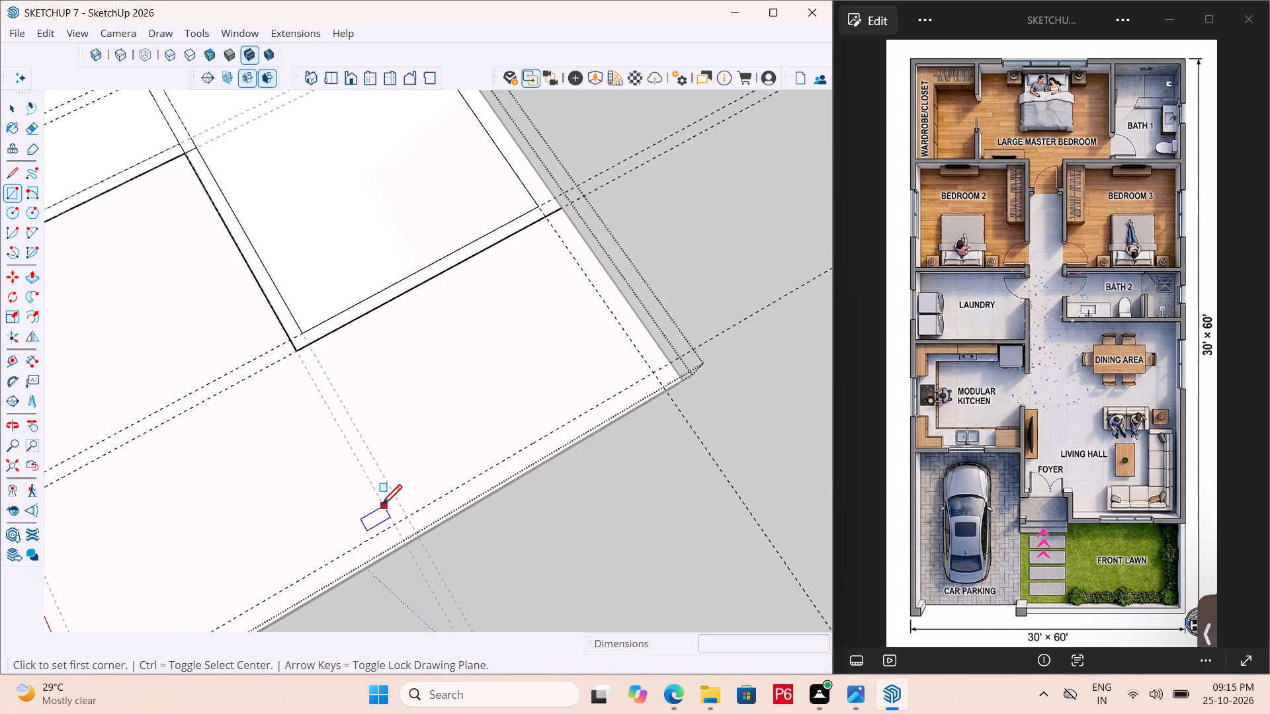
{"action": "left_click", "coordinate": [552, 200]}
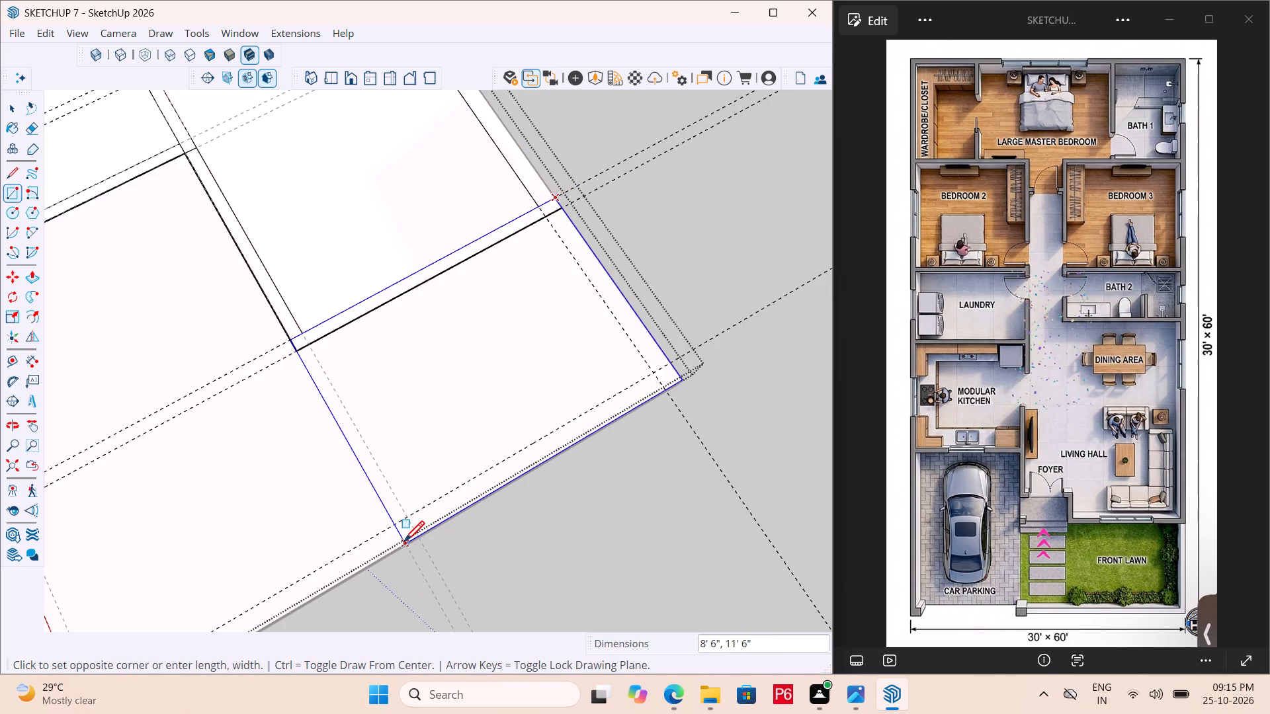
{"action": "left_click", "coordinate": [404, 543]}
{"action": "left_click_drag", "start_coordinate": [308, 347], "coordinate": [316, 347]}
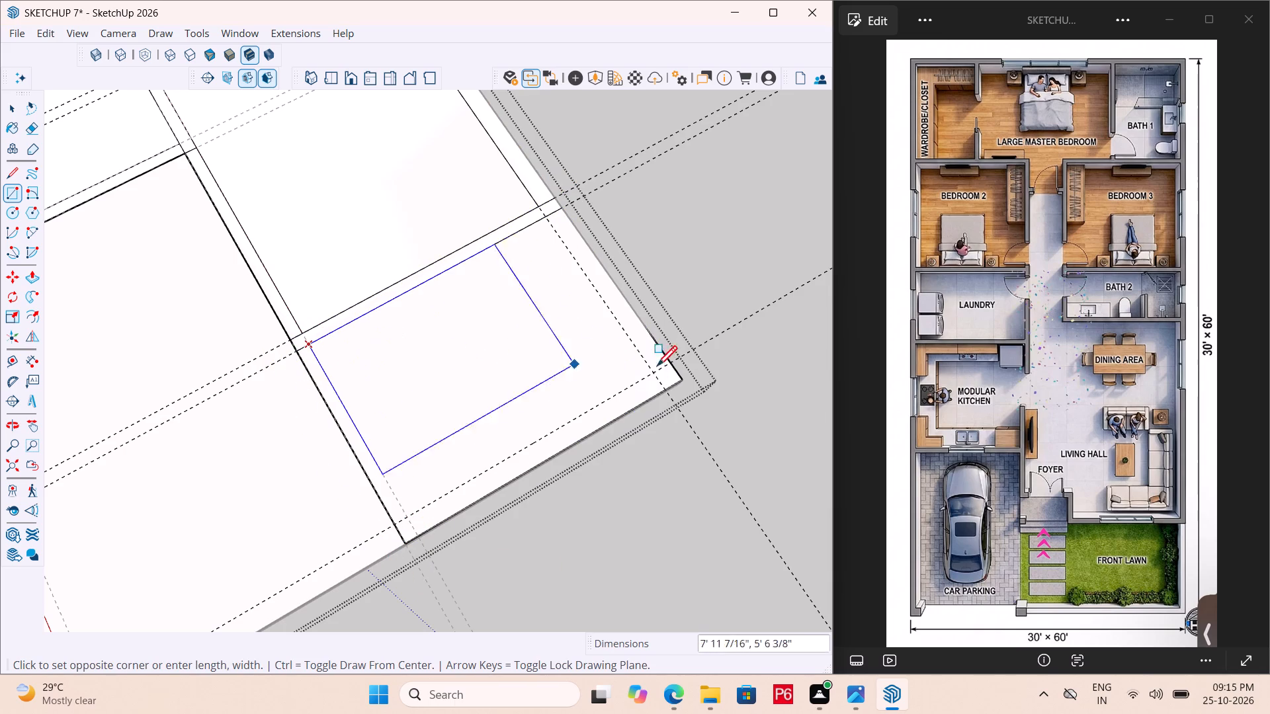
{"action": "left_click", "coordinate": [651, 375]}
Erase the construction guides inside the open group, including those along the slab edges and the wardrobe and bath walls.
{"action": "scroll", "coordinate": [643, 365], "scroll_direction": "down", "scroll_amount": 6}
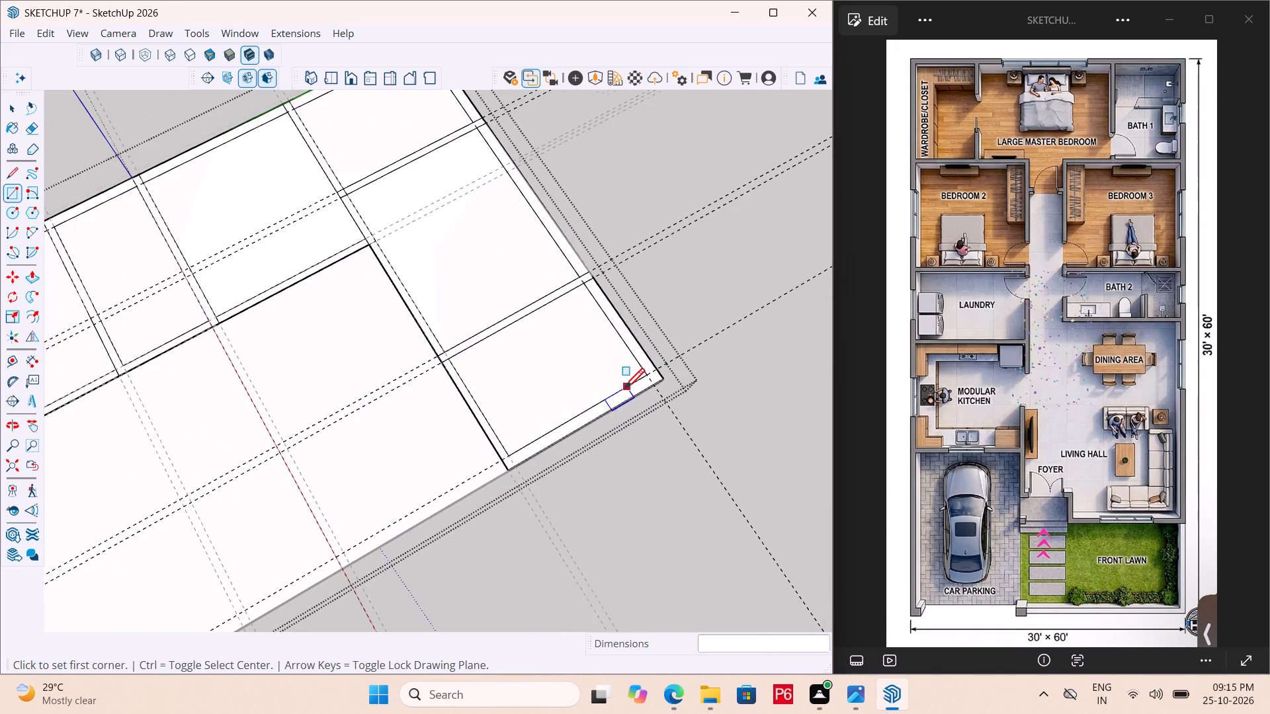
{"action": "scroll", "coordinate": [534, 416], "scroll_direction": "down", "scroll_amount": 7}
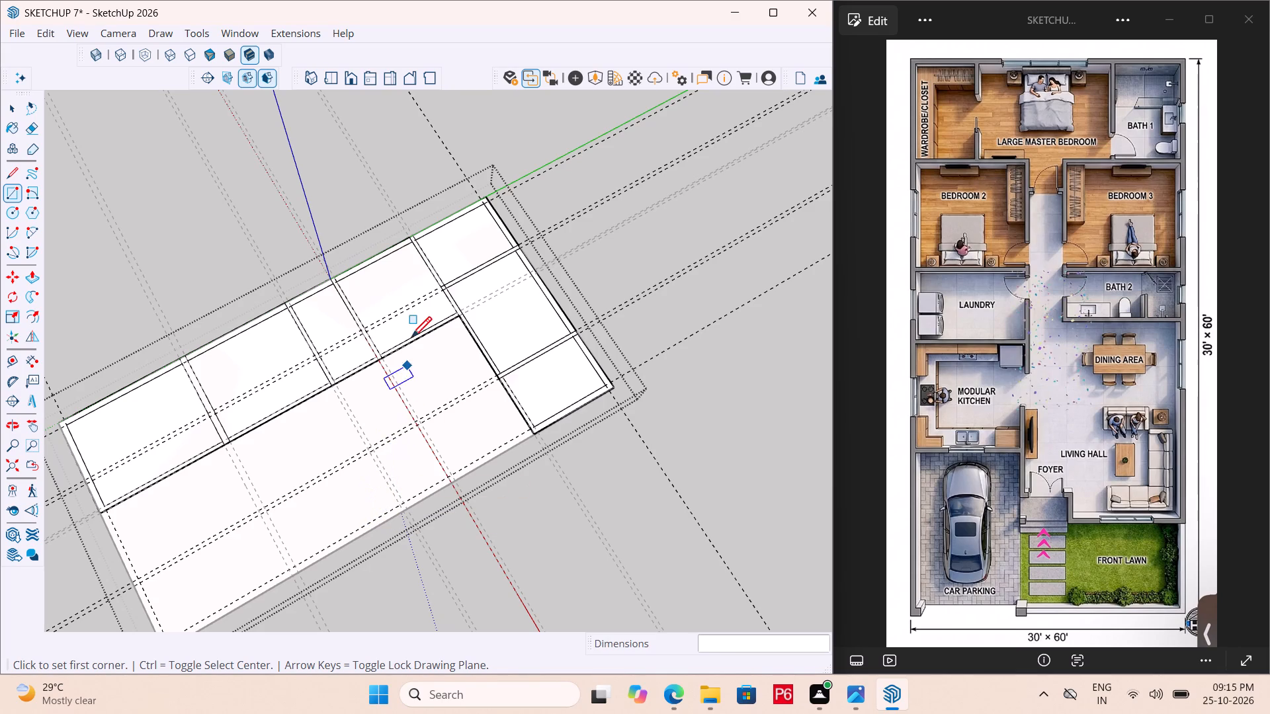
{"action": "scroll", "coordinate": [416, 329], "scroll_direction": "up", "scroll_amount": 6}
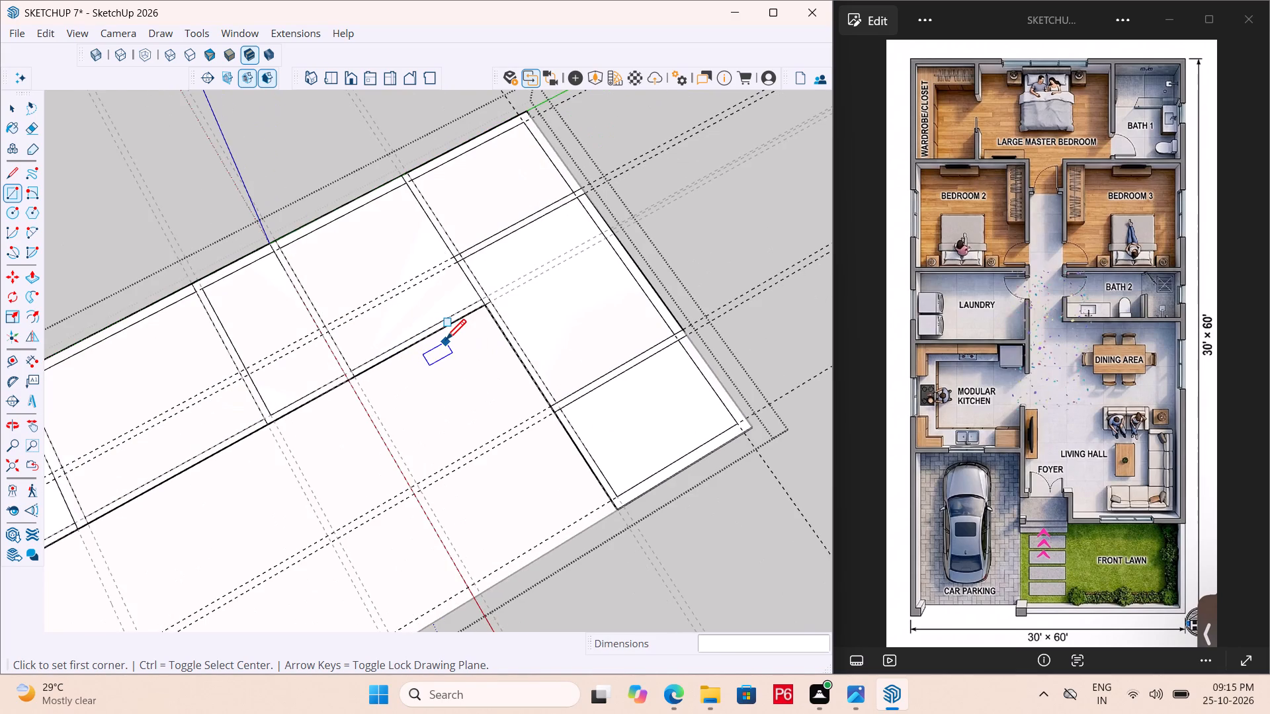
{"action": "scroll", "coordinate": [467, 362], "scroll_direction": "down", "scroll_amount": 8}
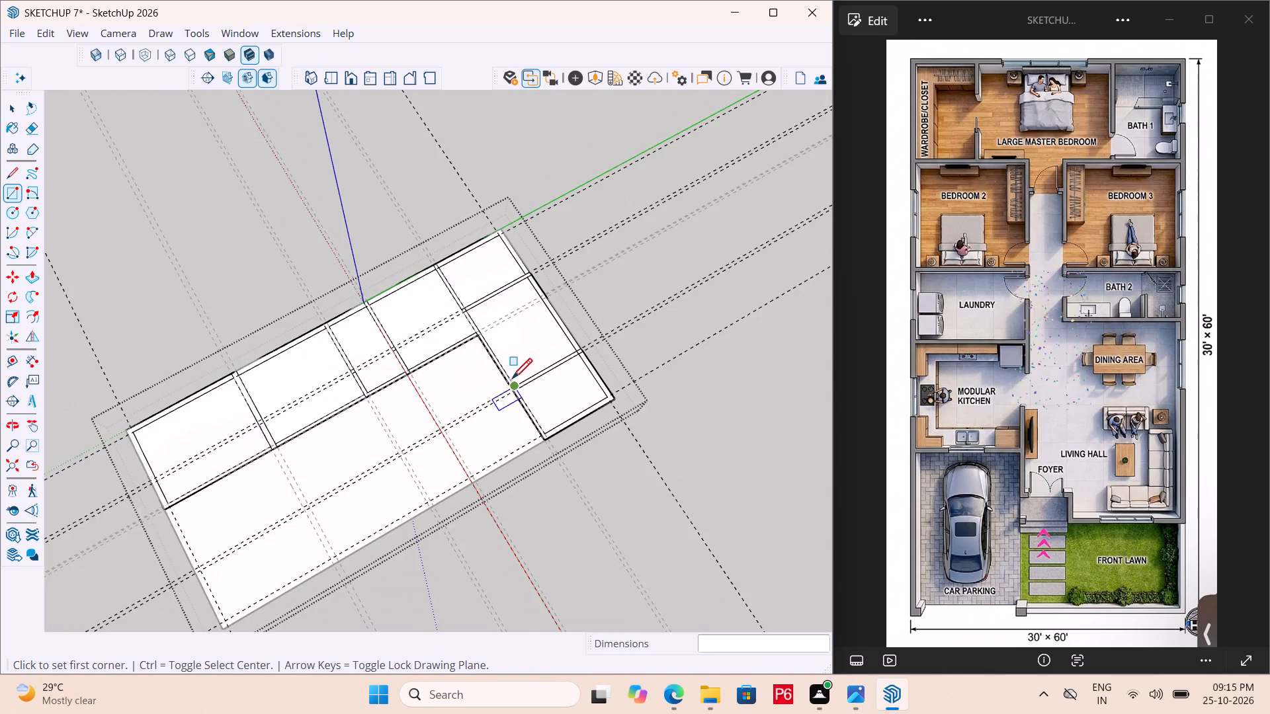
{"action": "key", "text": "e"}
{"action": "left_click_drag", "start_coordinate": [702, 364], "coordinate": [661, 285]}
{"action": "left_click_drag", "start_coordinate": [648, 268], "coordinate": [593, 226]}
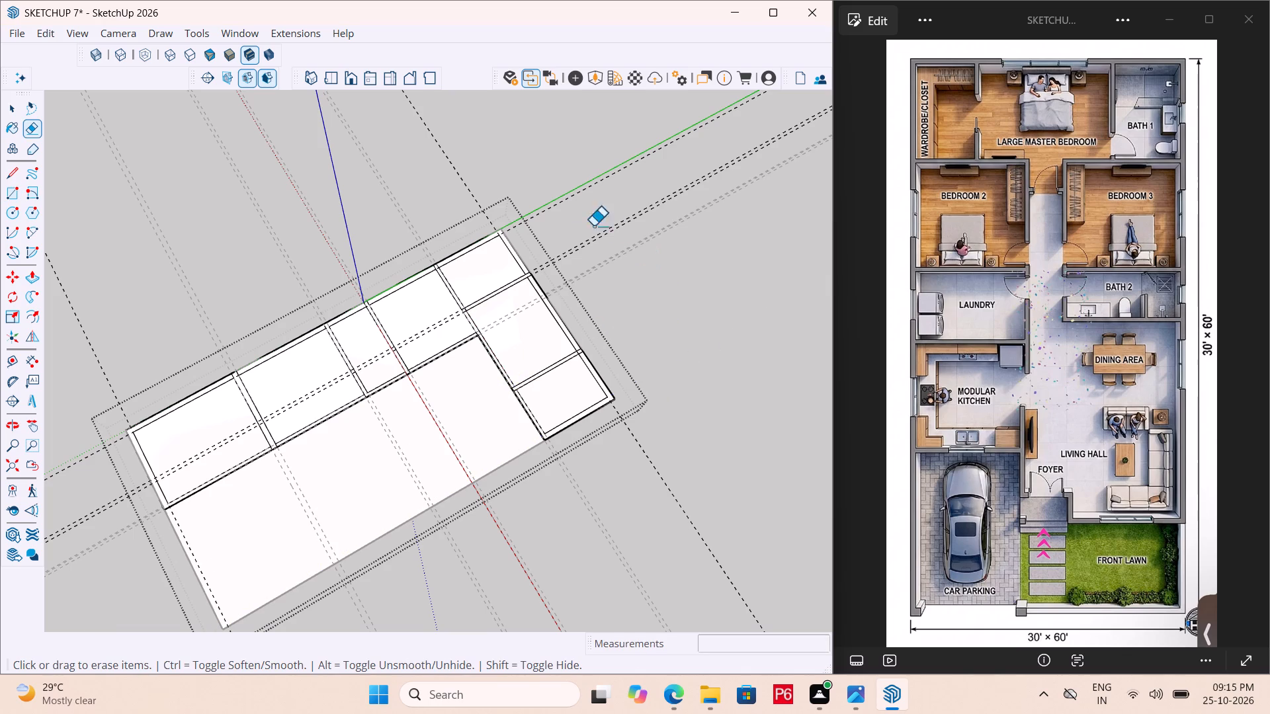
{"action": "left_click_drag", "start_coordinate": [593, 226], "coordinate": [536, 200]}
{"action": "left_click_drag", "start_coordinate": [534, 200], "coordinate": [525, 202]}
{"action": "left_click_drag", "start_coordinate": [660, 466], "coordinate": [425, 582]}
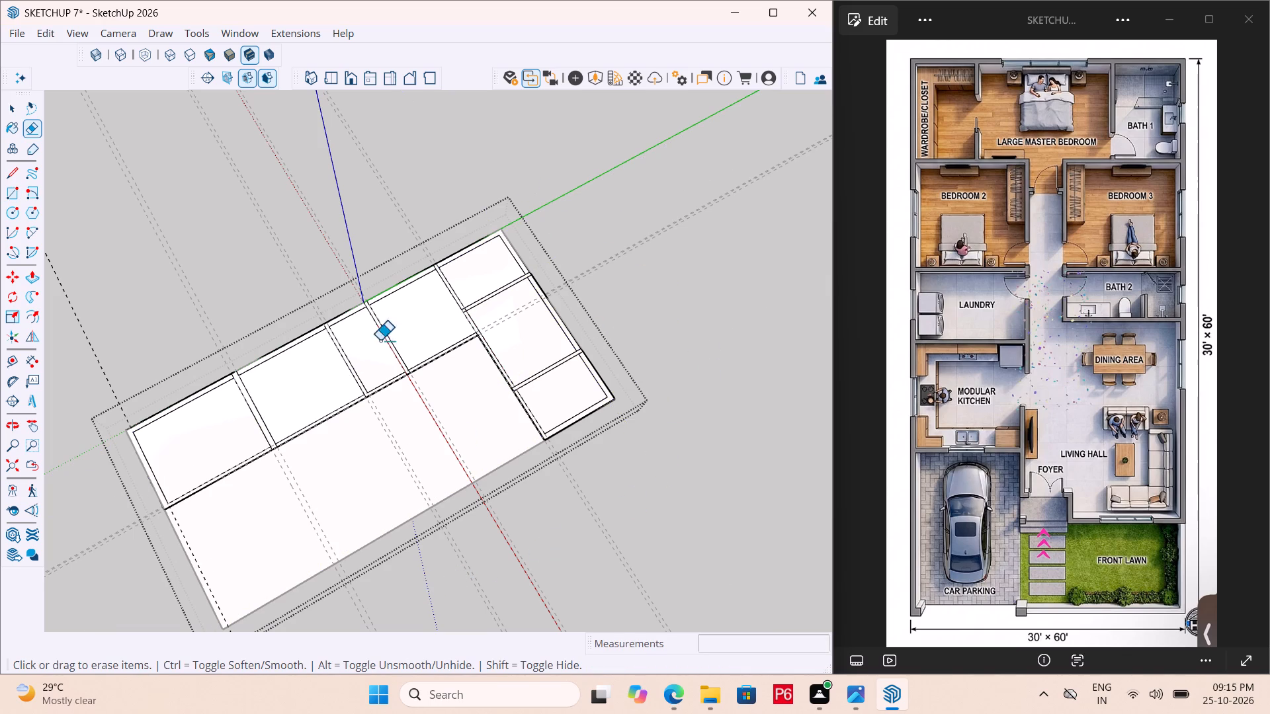
{"action": "scroll", "coordinate": [333, 319], "scroll_direction": "down", "scroll_amount": 5}
{"action": "left_click_drag", "start_coordinate": [286, 575], "coordinate": [530, 485]}
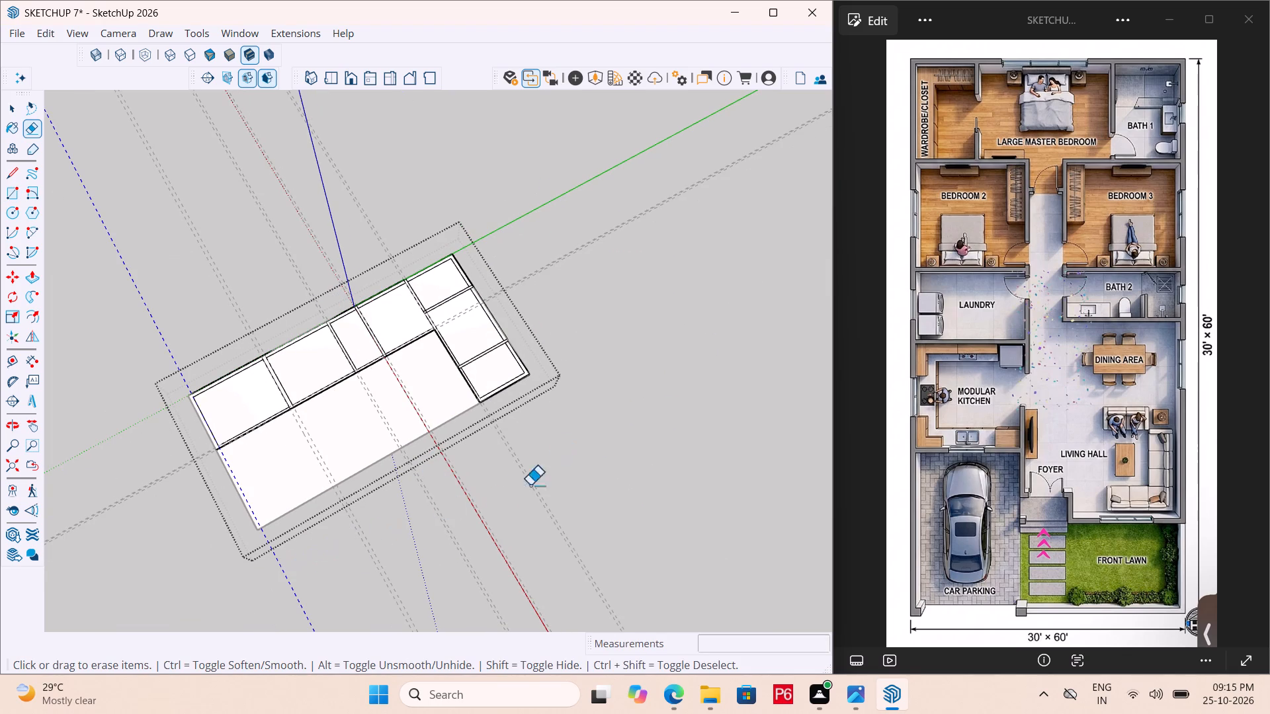
{"action": "left_click_drag", "start_coordinate": [530, 485], "coordinate": [261, 607]}
{"action": "key", "text": "Escape"}
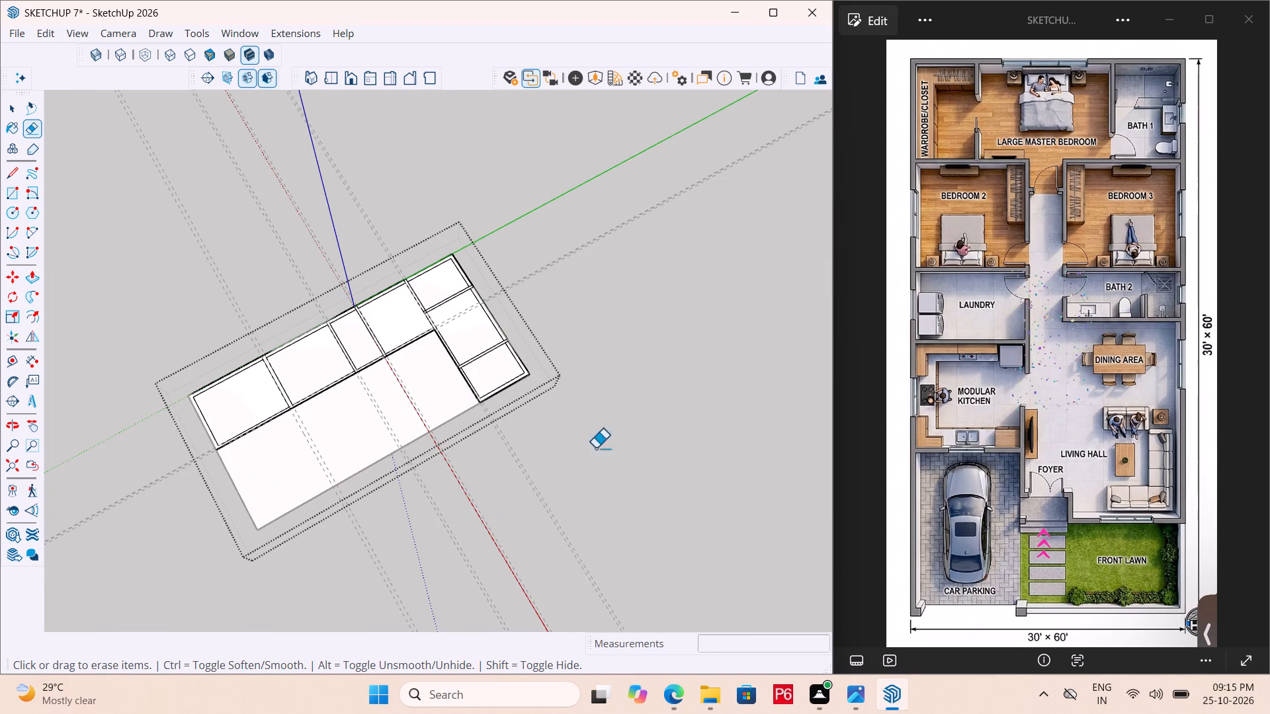
Exit the group and erase the crosswise guides running across the slab's width.
{"action": "key", "text": "space"}
{"action": "double_click", "coordinate": [609, 440]}
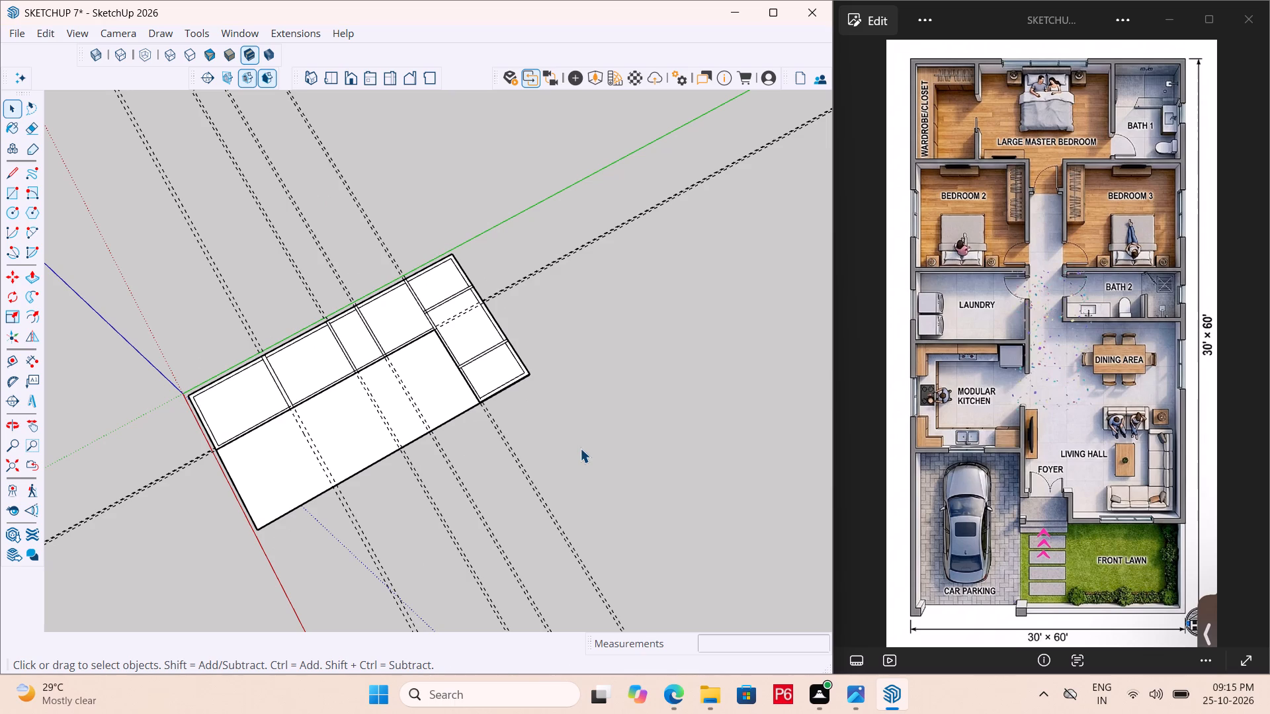
{"action": "key", "text": "e"}
{"action": "left_click_drag", "start_coordinate": [589, 442], "coordinate": [354, 563]}
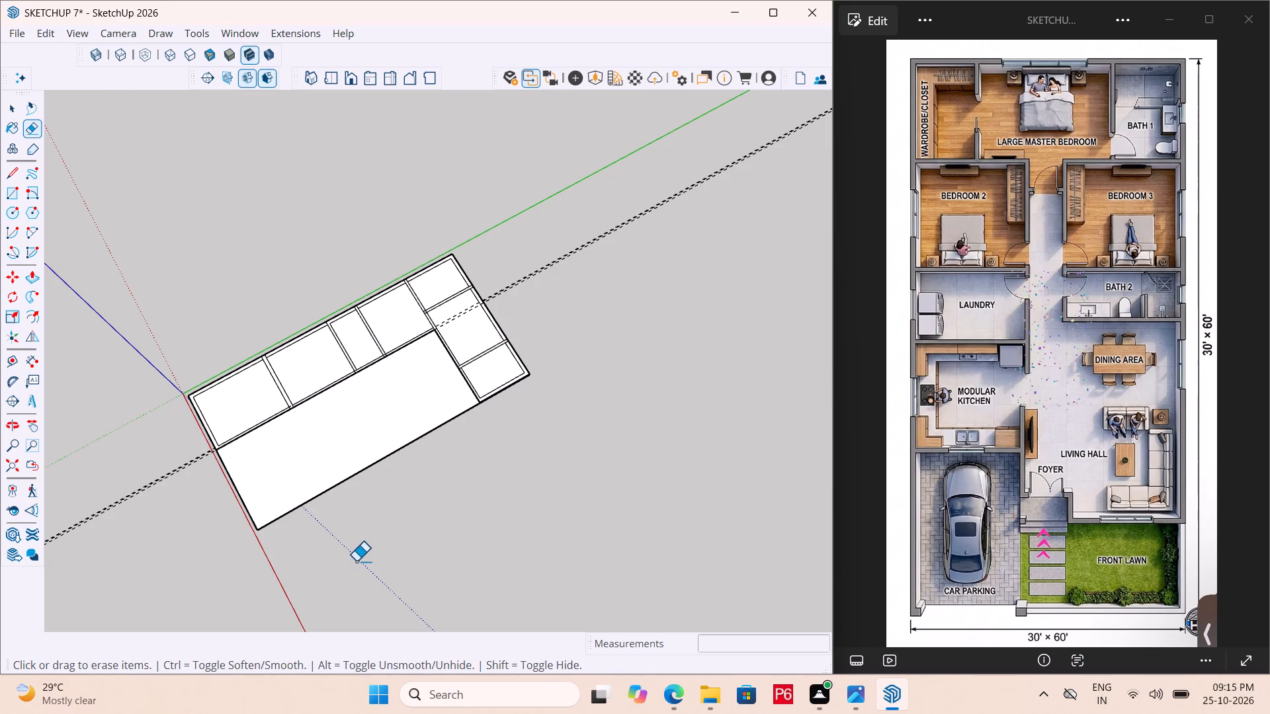
Save the model with the guides cleaned up.
{"action": "key", "text": "ctrl+s"}
{"action": "key", "text": "ctrl+s"}
{"action": "key", "text": "ctrl+s"}
Erase the remaining pair of lengthwise guides that extend past the slab's short edges.
{"action": "scroll", "coordinate": [280, 387], "scroll_direction": "up", "scroll_amount": 3}
{"action": "left_click_drag", "start_coordinate": [604, 256], "coordinate": [566, 241]}
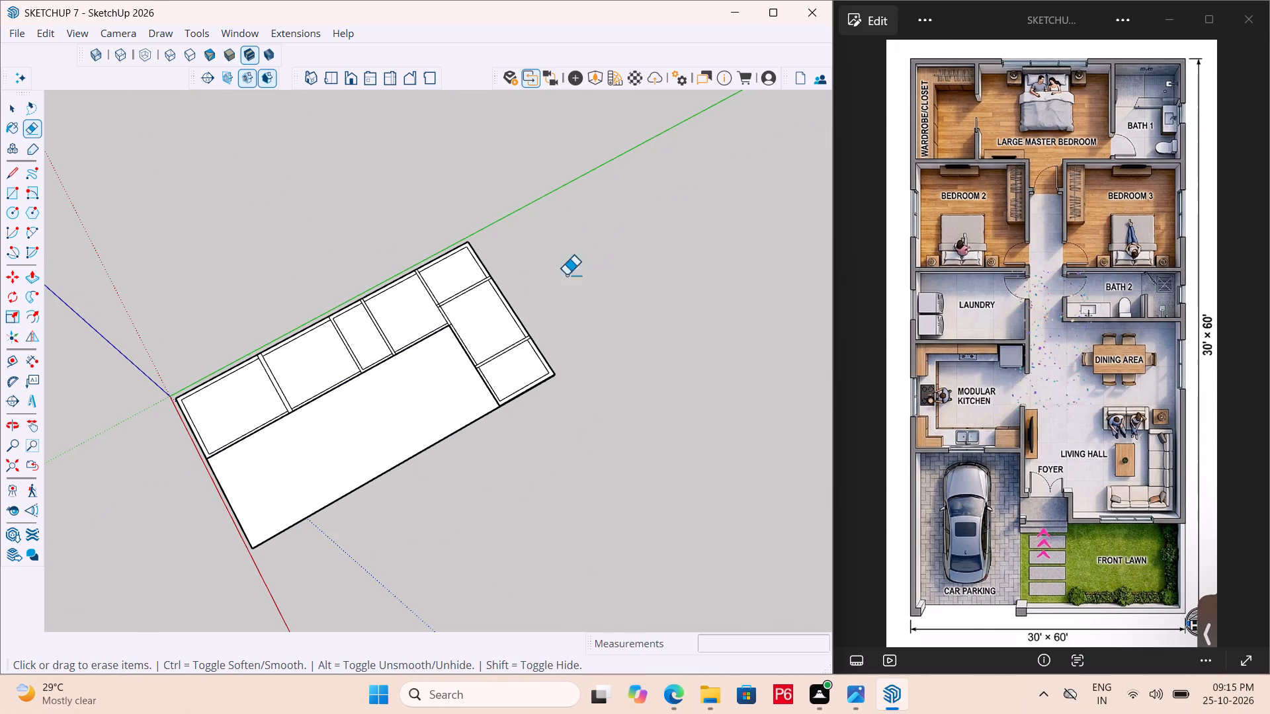
Examine the faces and edges of the wall outline group around the laundry, Bedroom 2 and Bath 1, and leave the group.
{"action": "scroll", "coordinate": [325, 397], "scroll_direction": "up", "scroll_amount": 8}
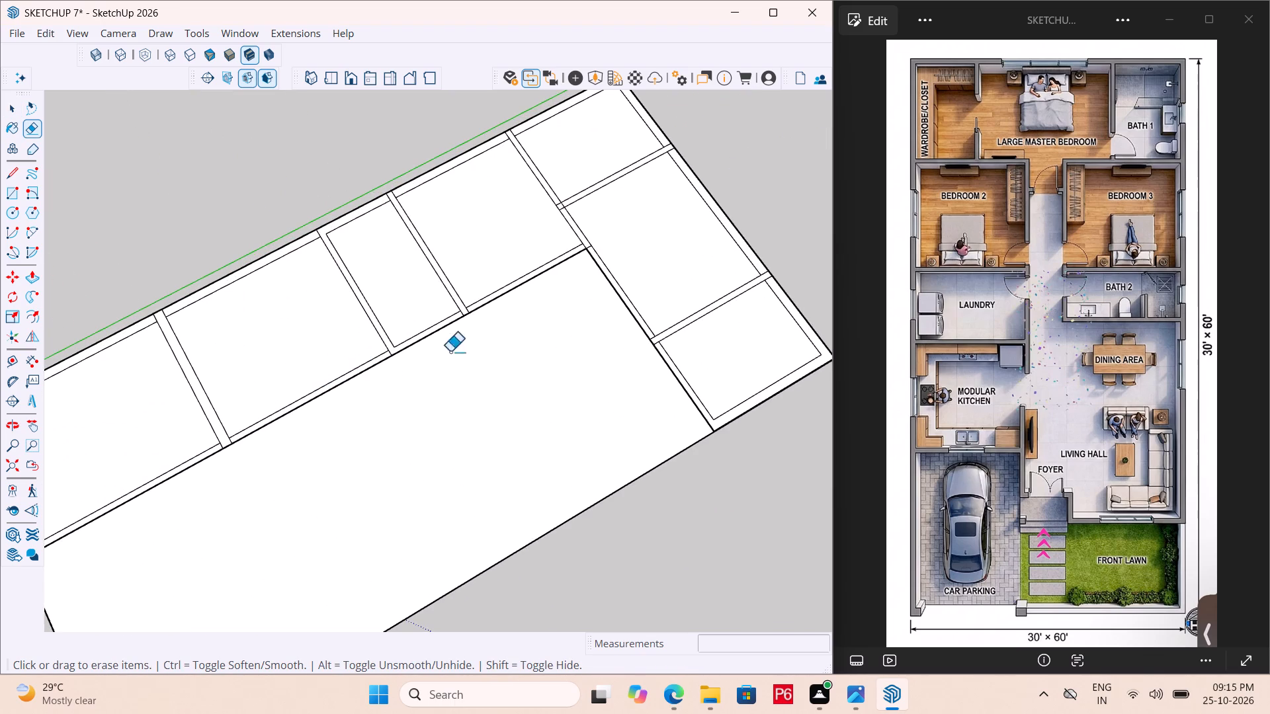
{"action": "key", "text": "space"}
{"action": "left_click", "coordinate": [427, 305]}
{"action": "double_click", "coordinate": [427, 305]}
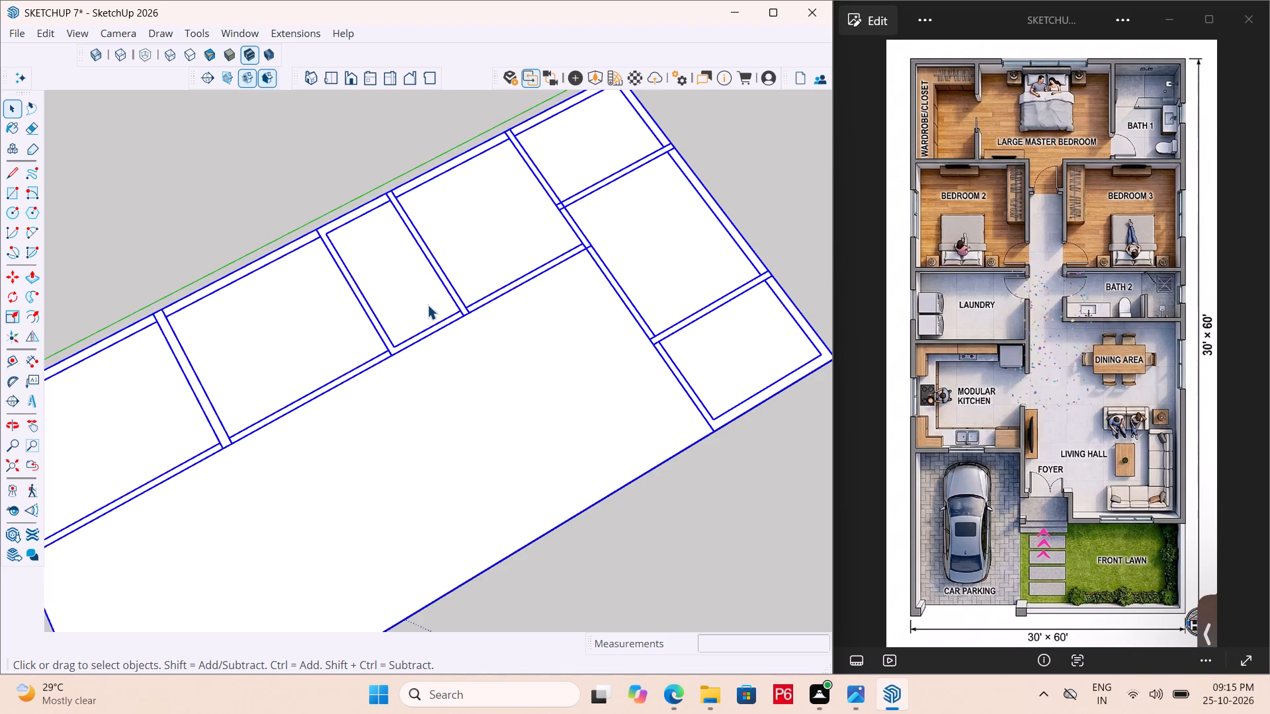
{"action": "left_click", "coordinate": [388, 309]}
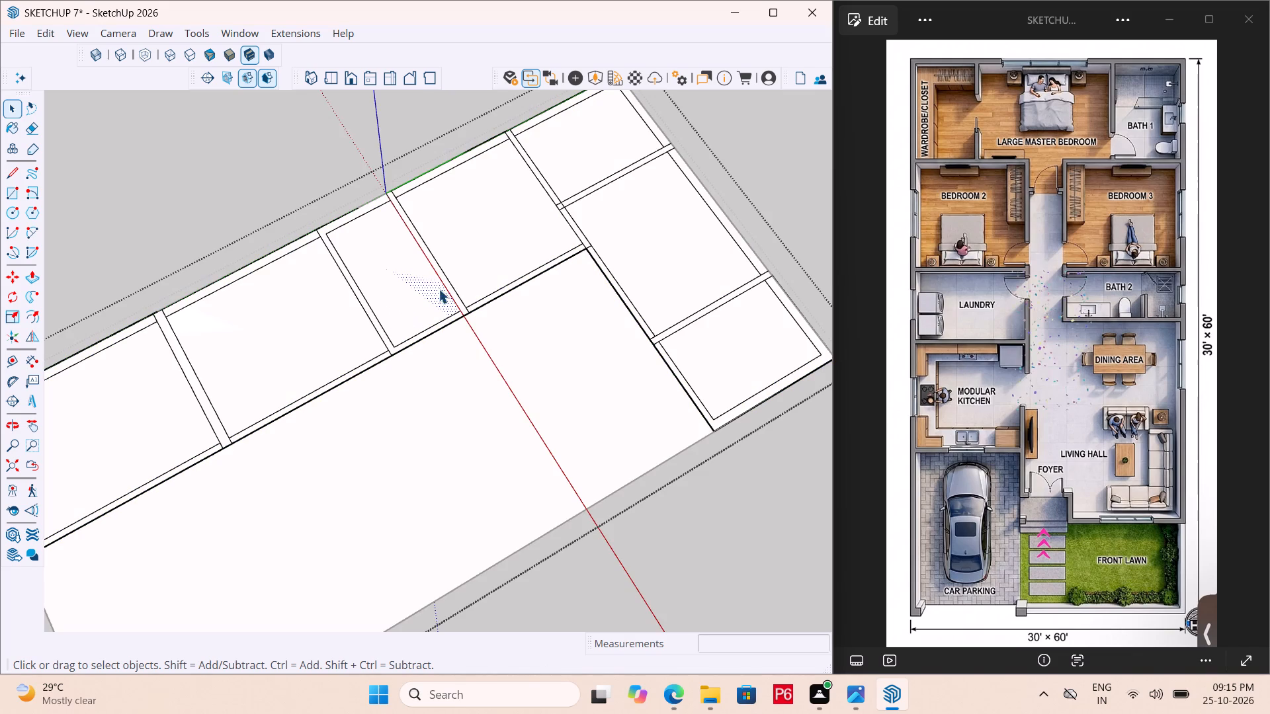
{"action": "left_click", "coordinate": [468, 300]}
{"action": "left_click_drag", "start_coordinate": [470, 307], "coordinate": [474, 292]}
{"action": "left_click", "coordinate": [476, 294]}
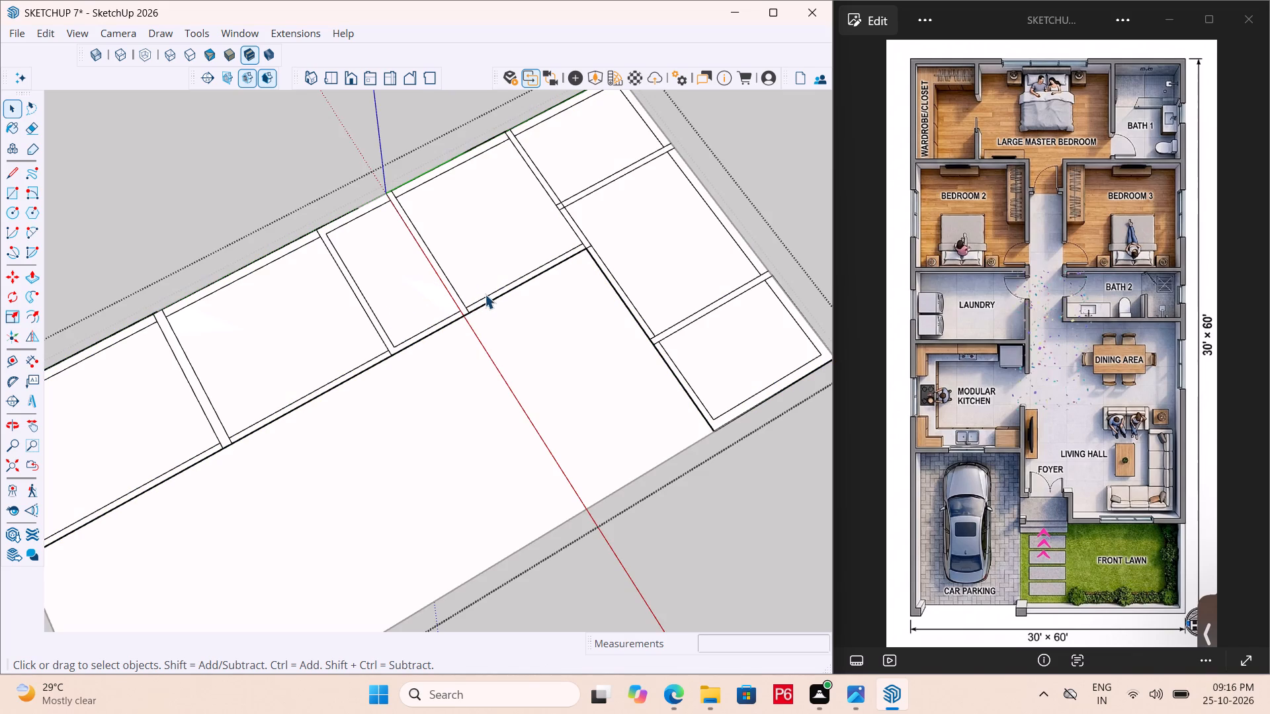
{"action": "double_click", "coordinate": [487, 296]}
{"action": "left_click", "coordinate": [680, 386]}
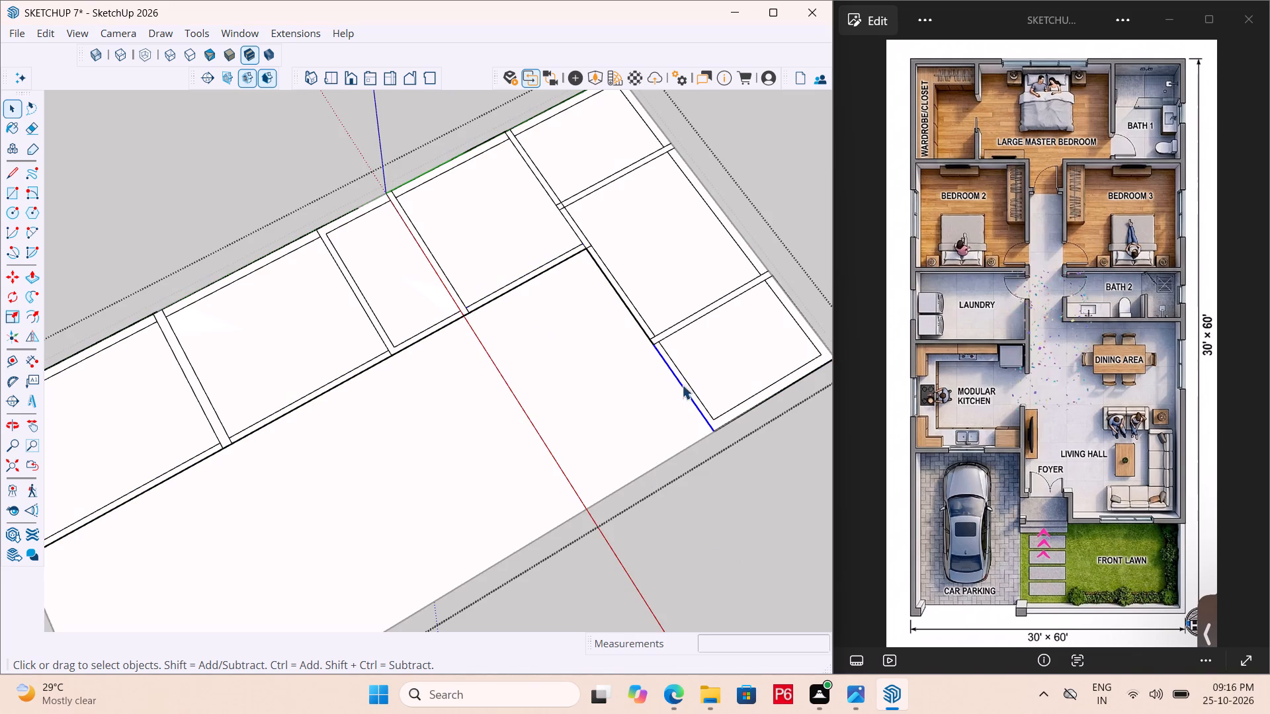
{"action": "left_click", "coordinate": [685, 380]}
{"action": "left_click", "coordinate": [688, 376]}
{"action": "left_click", "coordinate": [687, 331]}
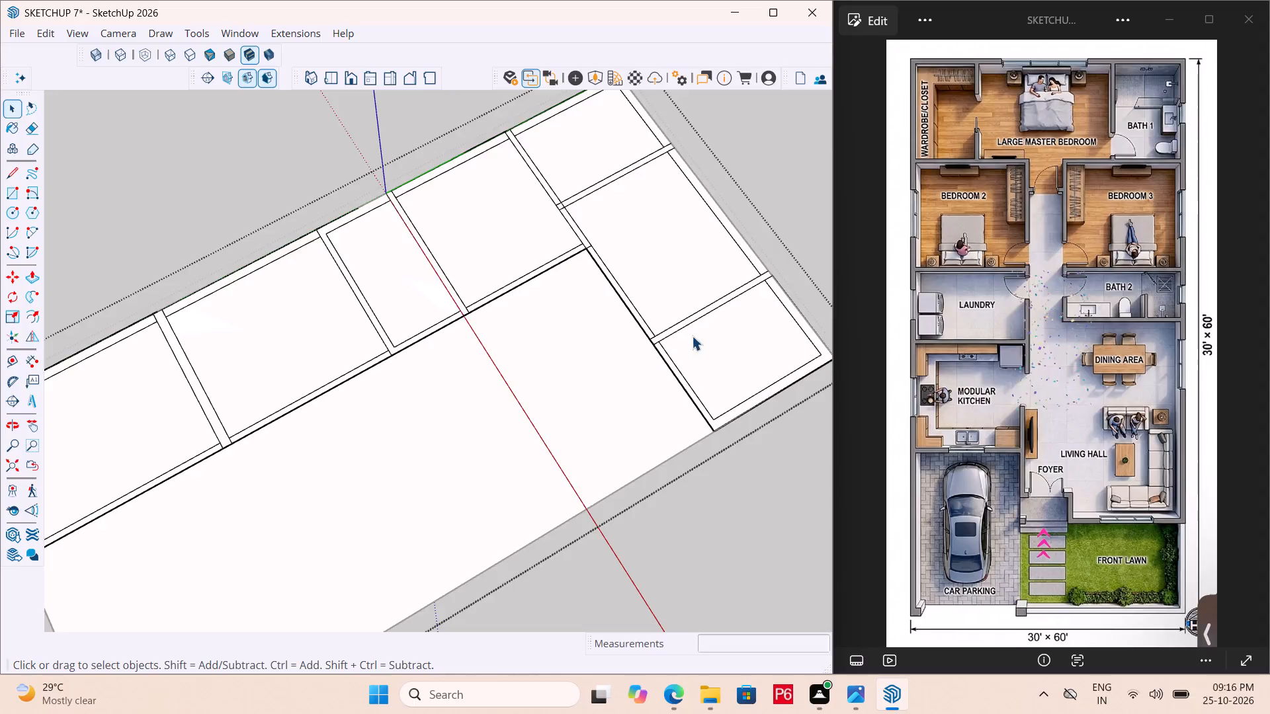
{"action": "double_click", "coordinate": [717, 354]}
{"action": "double_click", "coordinate": [766, 152]}
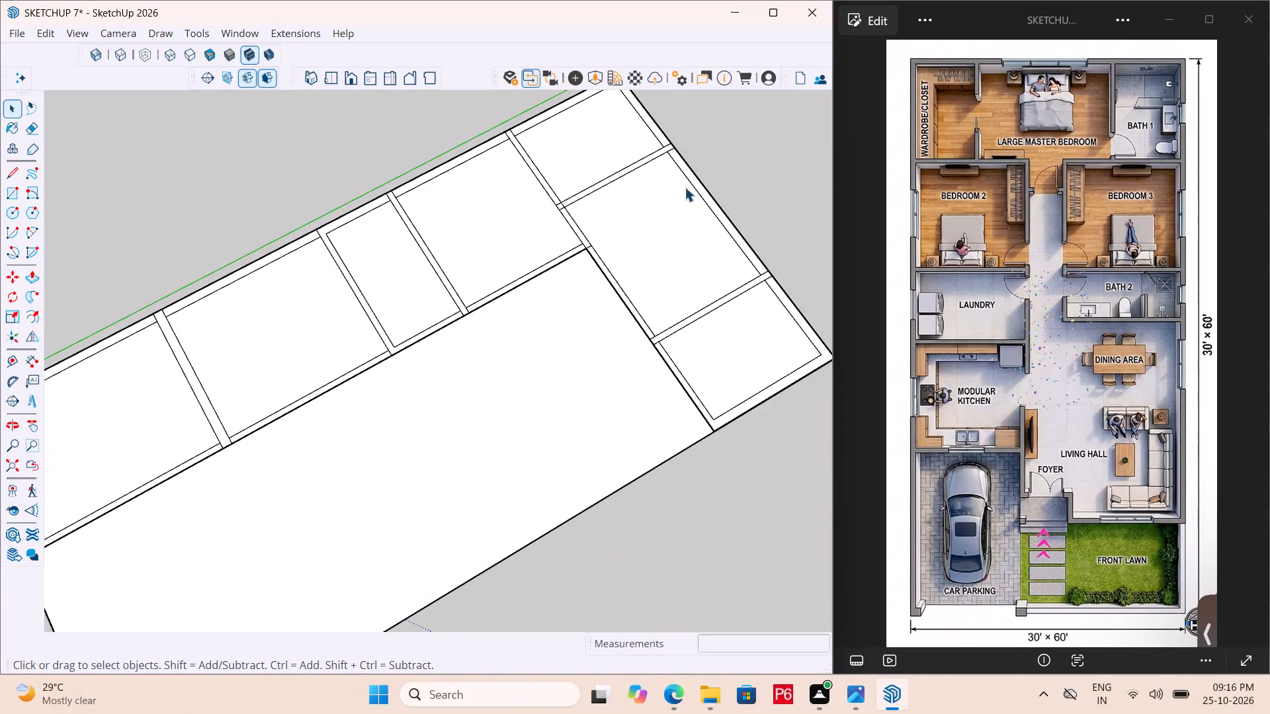
Reopen the wall outline group and check its wall faces and edges, including the junction of Bedroom 2 with the wardrobe wall.
{"action": "triple_click", "coordinate": [552, 224]}
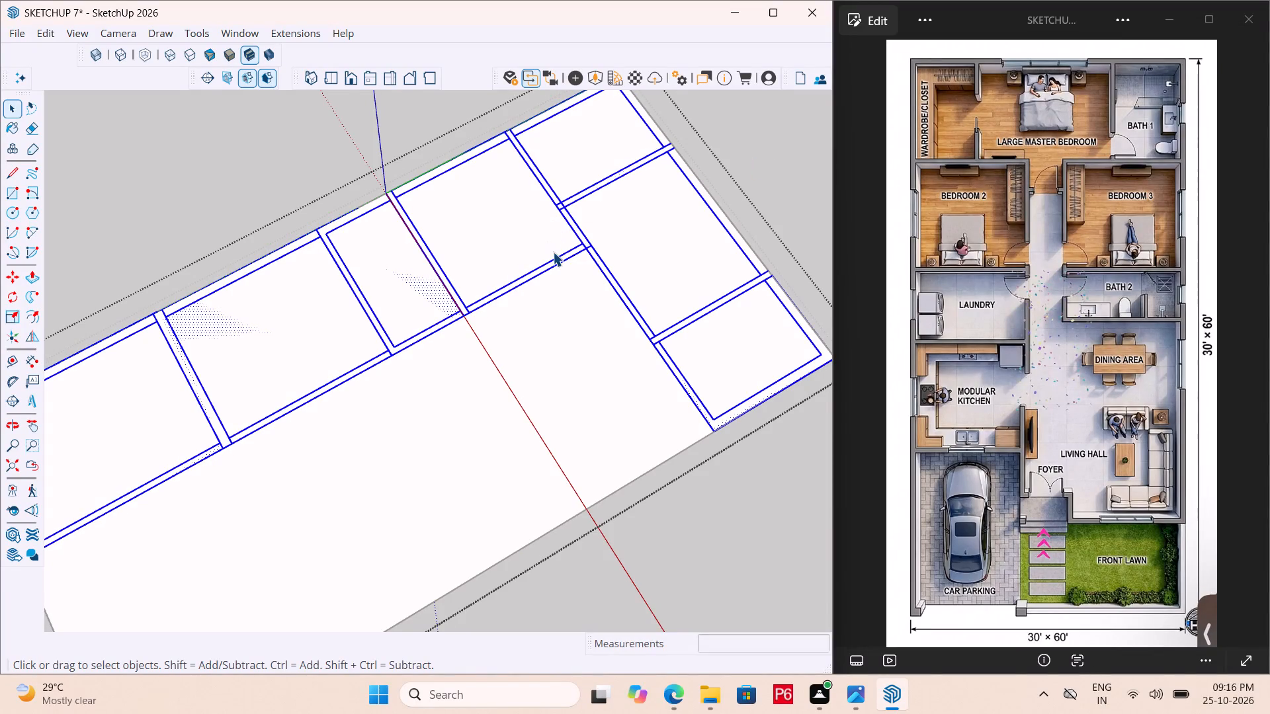
{"action": "left_click", "coordinate": [106, 411]}
{"action": "left_click", "coordinate": [291, 344]}
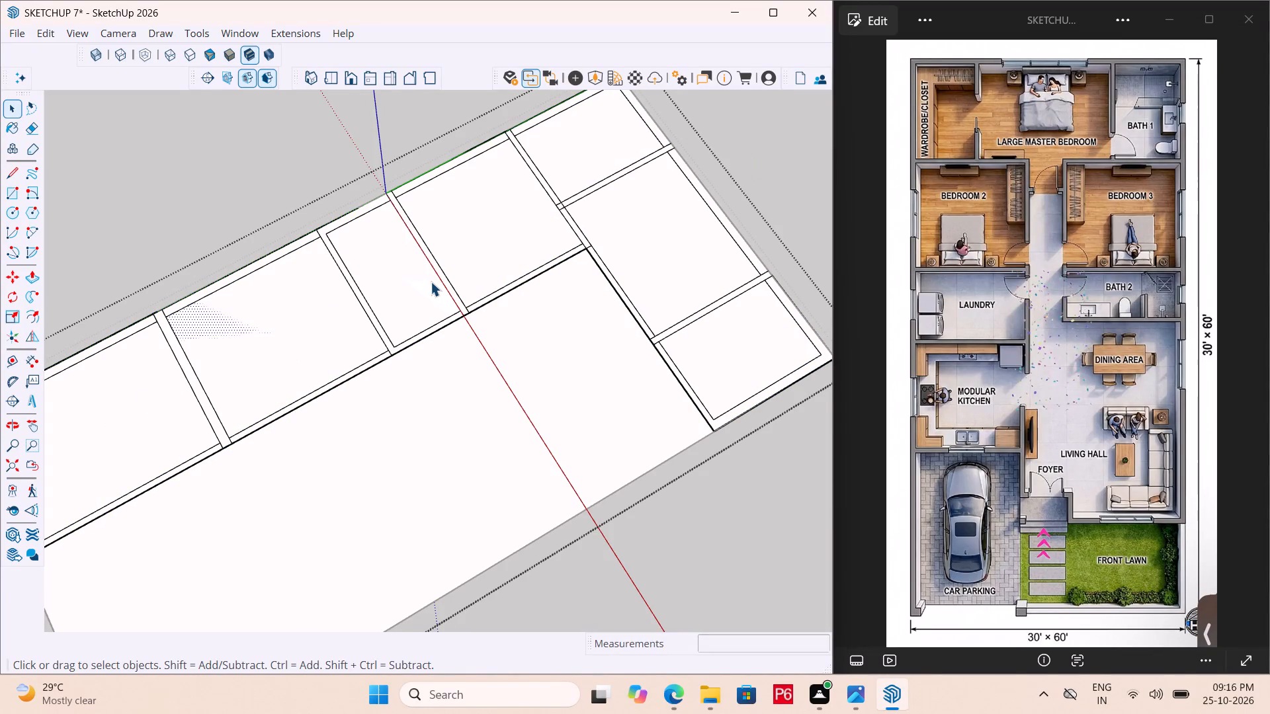
{"action": "left_click", "coordinate": [431, 282]}
{"action": "left_click_drag", "start_coordinate": [572, 196], "coordinate": [578, 177]}
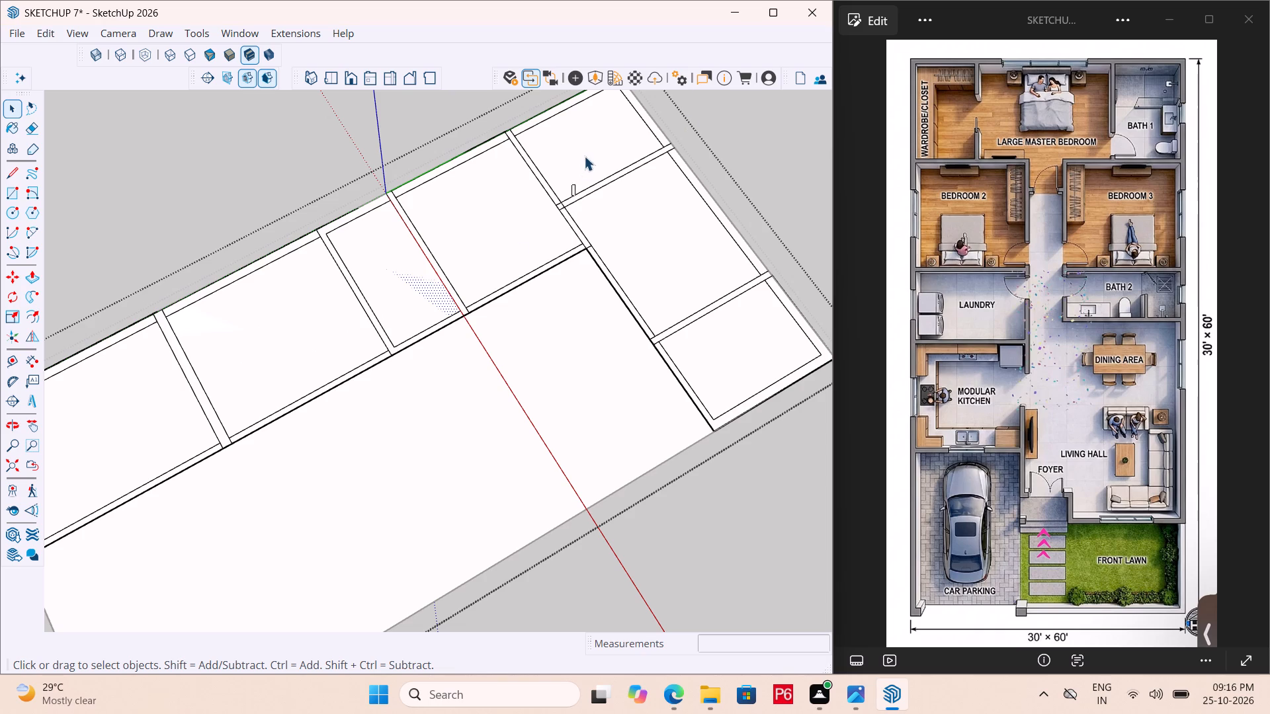
{"action": "scroll", "coordinate": [583, 195], "scroll_direction": "up", "scroll_amount": 7}
{"action": "left_click", "coordinate": [564, 204]}
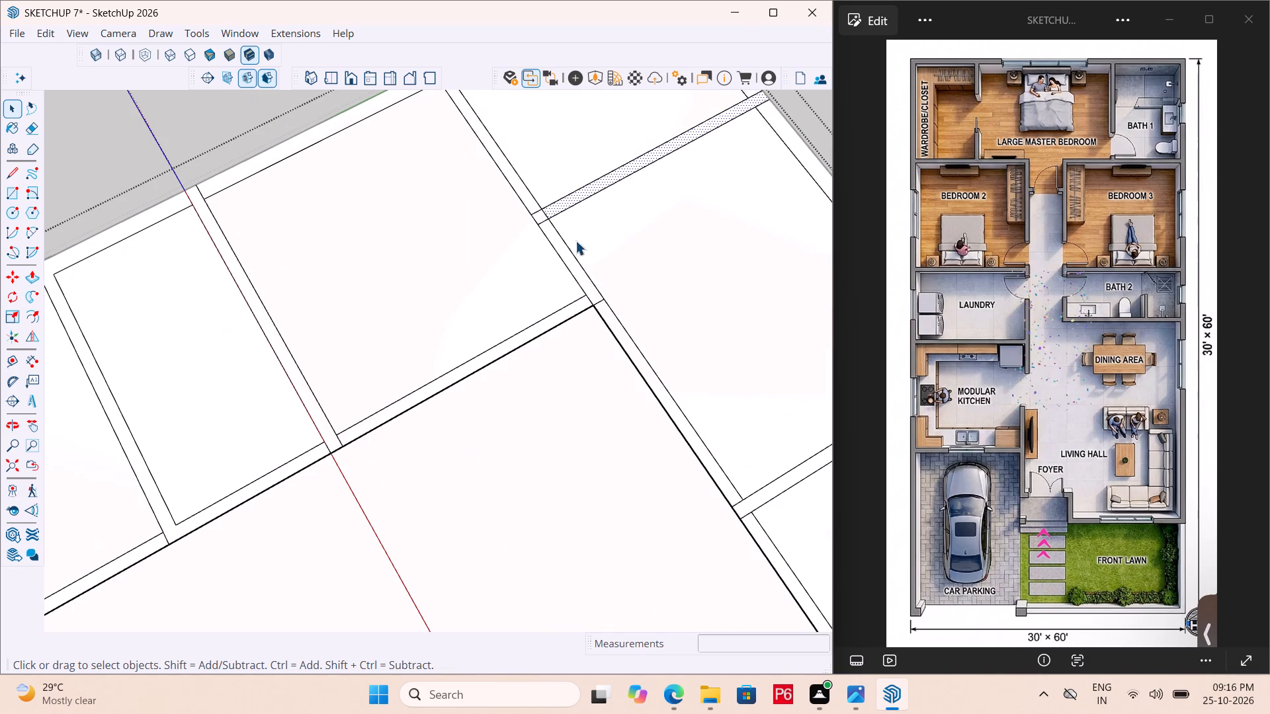
{"action": "left_click", "coordinate": [570, 268]}
{"action": "scroll", "coordinate": [485, 149], "scroll_direction": "down", "scroll_amount": 3}
{"action": "scroll", "coordinate": [530, 329], "scroll_direction": "down", "scroll_amount": 3}
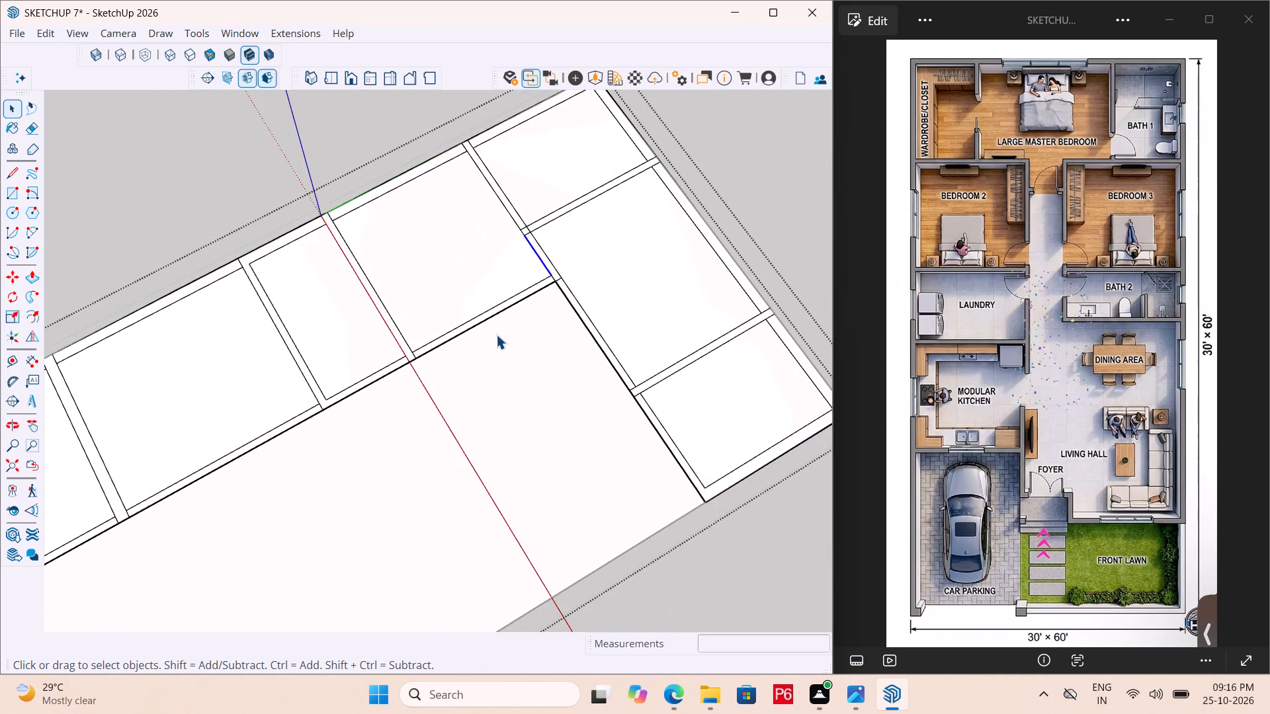
{"action": "scroll", "coordinate": [159, 408], "scroll_direction": "down", "scroll_amount": 3}
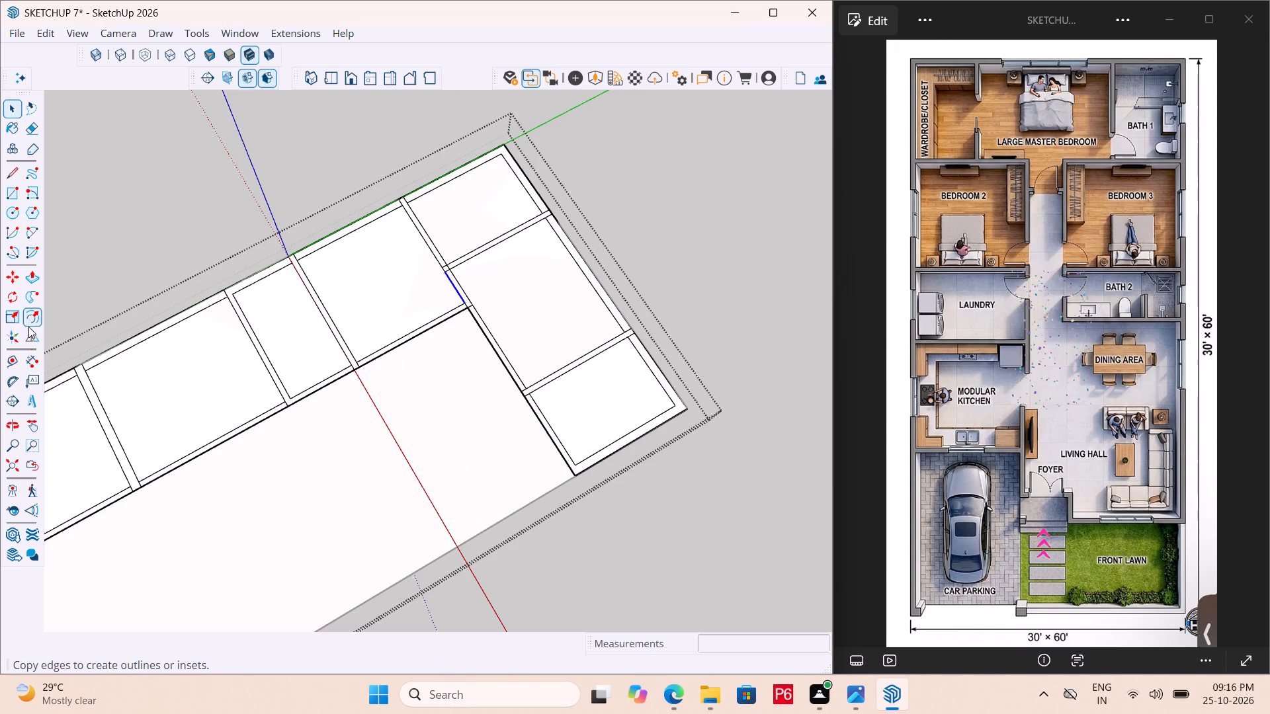
Measure the inside length of the partition wall between Bedroom 2 and the laundry.
{"action": "left_click", "coordinate": [32, 359]}
{"action": "scroll", "coordinate": [412, 262], "scroll_direction": "up", "scroll_amount": 2}
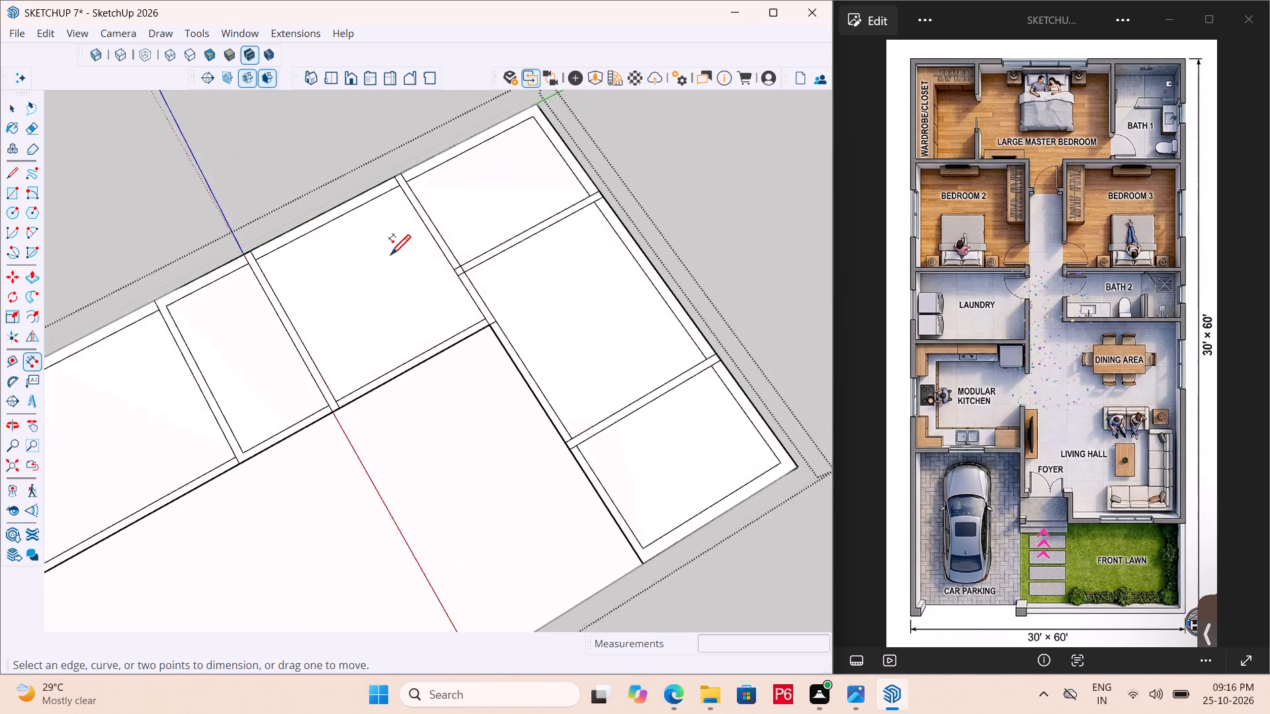
{"action": "scroll", "coordinate": [390, 257], "scroll_direction": "up", "scroll_amount": 2}
{"action": "scroll", "coordinate": [267, 248], "scroll_direction": "up", "scroll_amount": 2}
{"action": "left_click", "coordinate": [235, 264]}
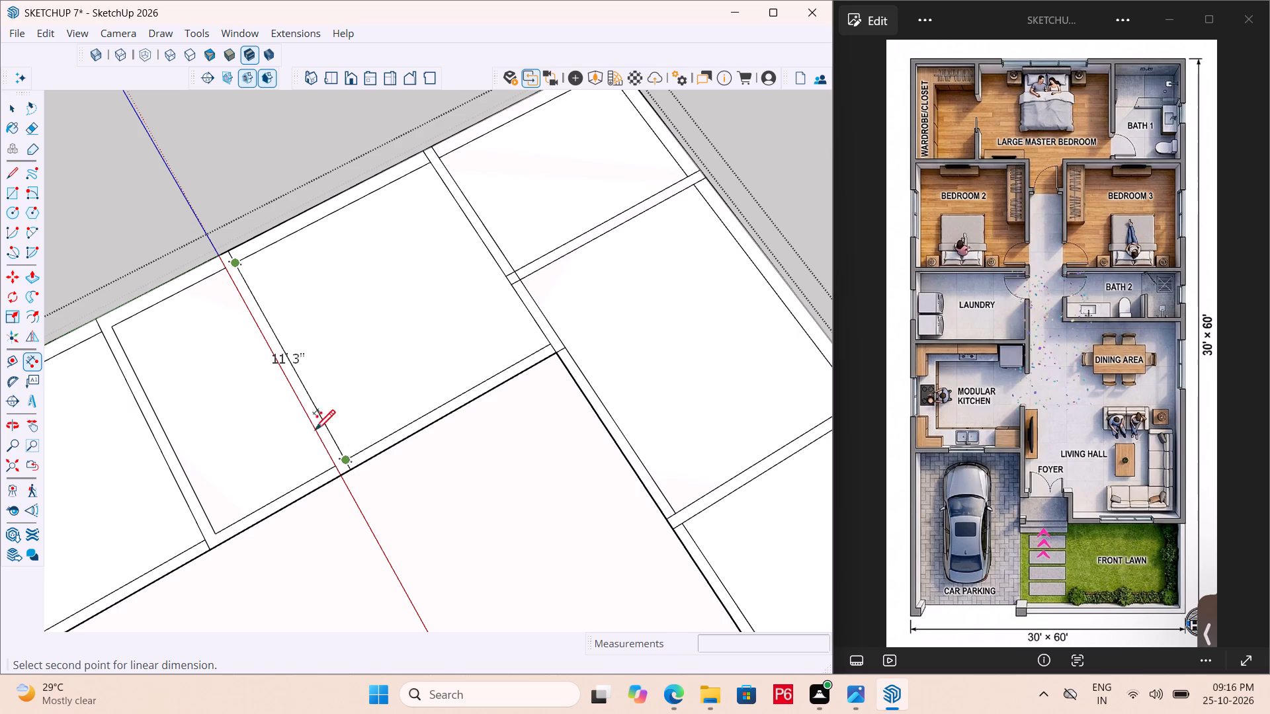
{"action": "scroll", "coordinate": [197, 321], "scroll_direction": "down", "scroll_amount": 4}
{"action": "key", "text": "Escape"}
Place a lengthwise guide 9" inside the slab's long open edge on the Bedroom 3 side.
{"action": "scroll", "coordinate": [268, 286], "scroll_direction": "down", "scroll_amount": 2}
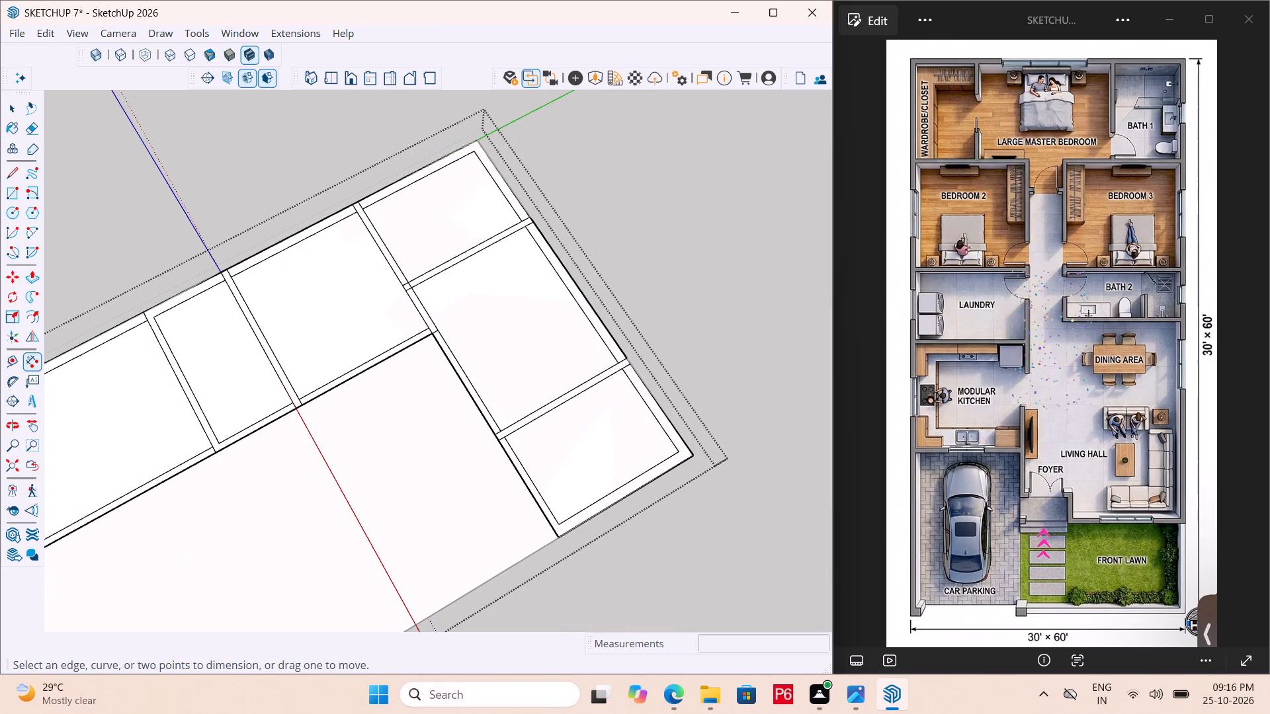
{"action": "scroll", "coordinate": [445, 444], "scroll_direction": "down", "scroll_amount": 4}
{"action": "scroll", "coordinate": [441, 543], "scroll_direction": "up", "scroll_amount": 9}
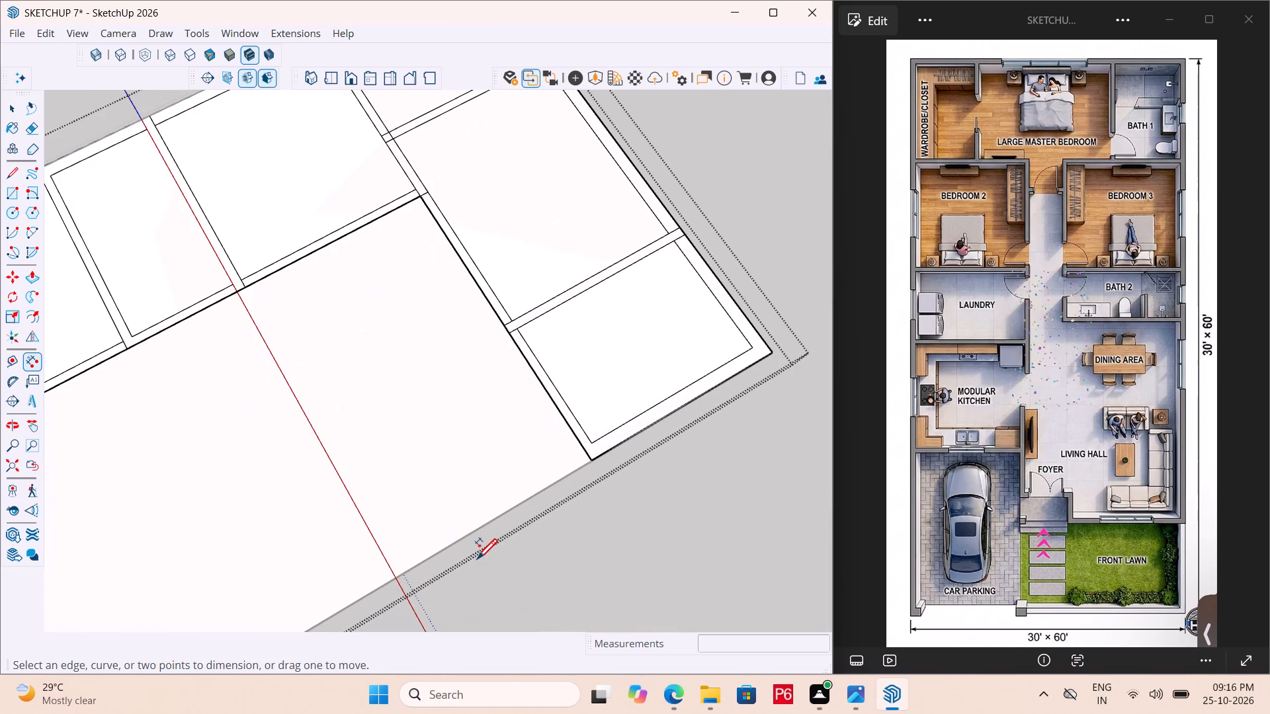
{"action": "key", "text": "t"}
{"action": "left_click", "coordinate": [492, 517]}
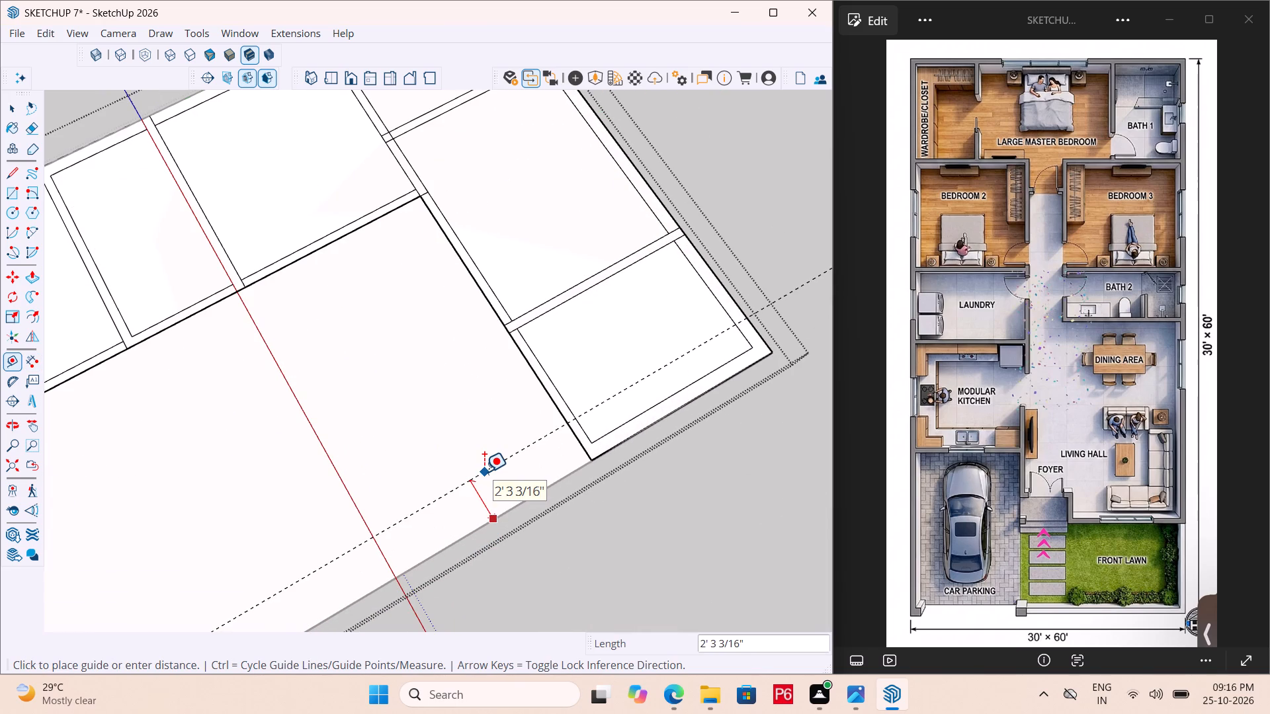
{"action": "key", "text": "9"}
{"action": "key", "text": "shift+quotedbl"}
{"action": "key", "text": "Return"}
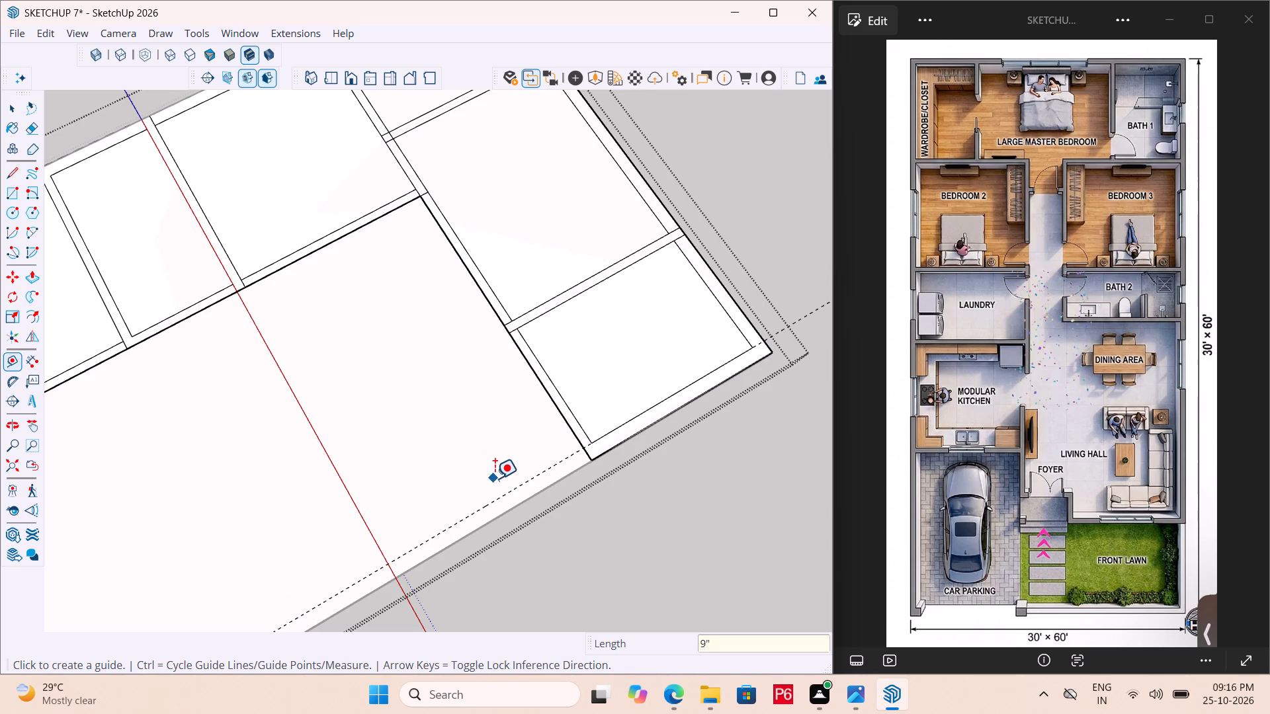
Place a guide 12' inward from the 9" guide, plus a parallel one 6" from it back toward the slab edge.
{"action": "left_click", "coordinate": [503, 496]}
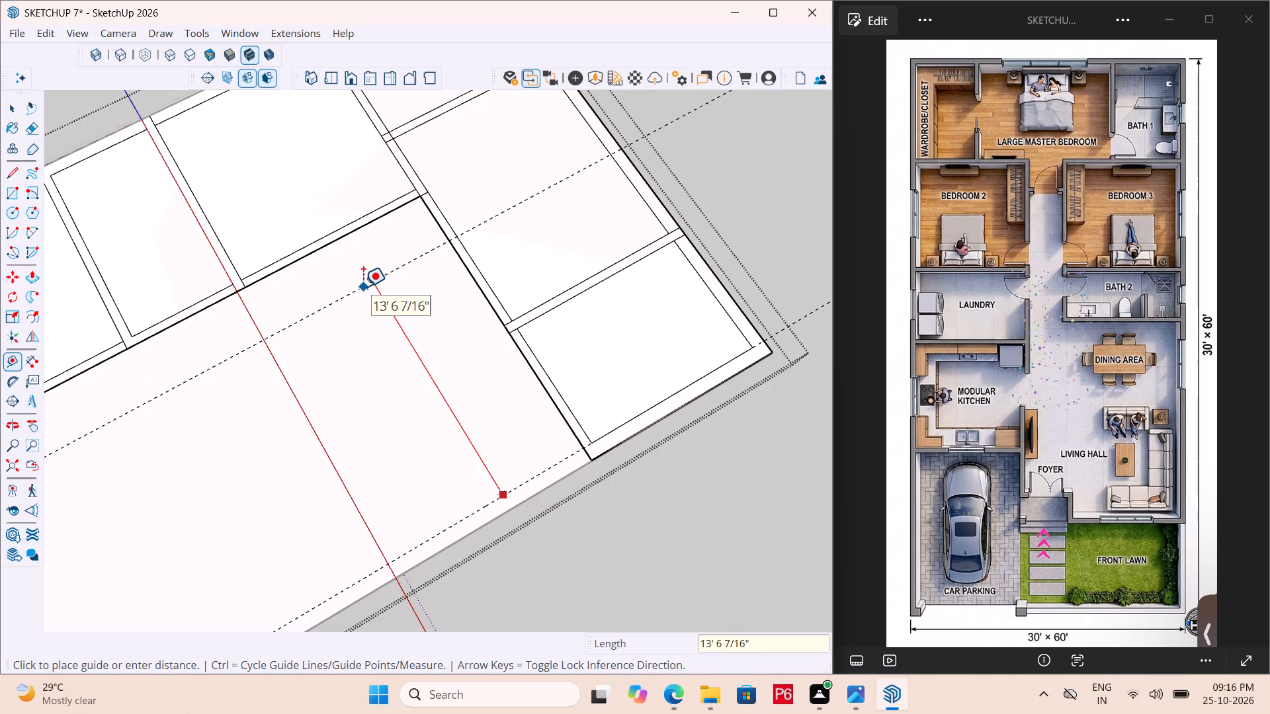
{"action": "type", "text": "11"}
{"action": "key", "text": "apostrophe"}
{"action": "key", "text": "BackSpace"}
{"action": "key", "text": "BackSpace"}
{"action": "type", "text": "2'"}
{"action": "key", "text": "Return"}
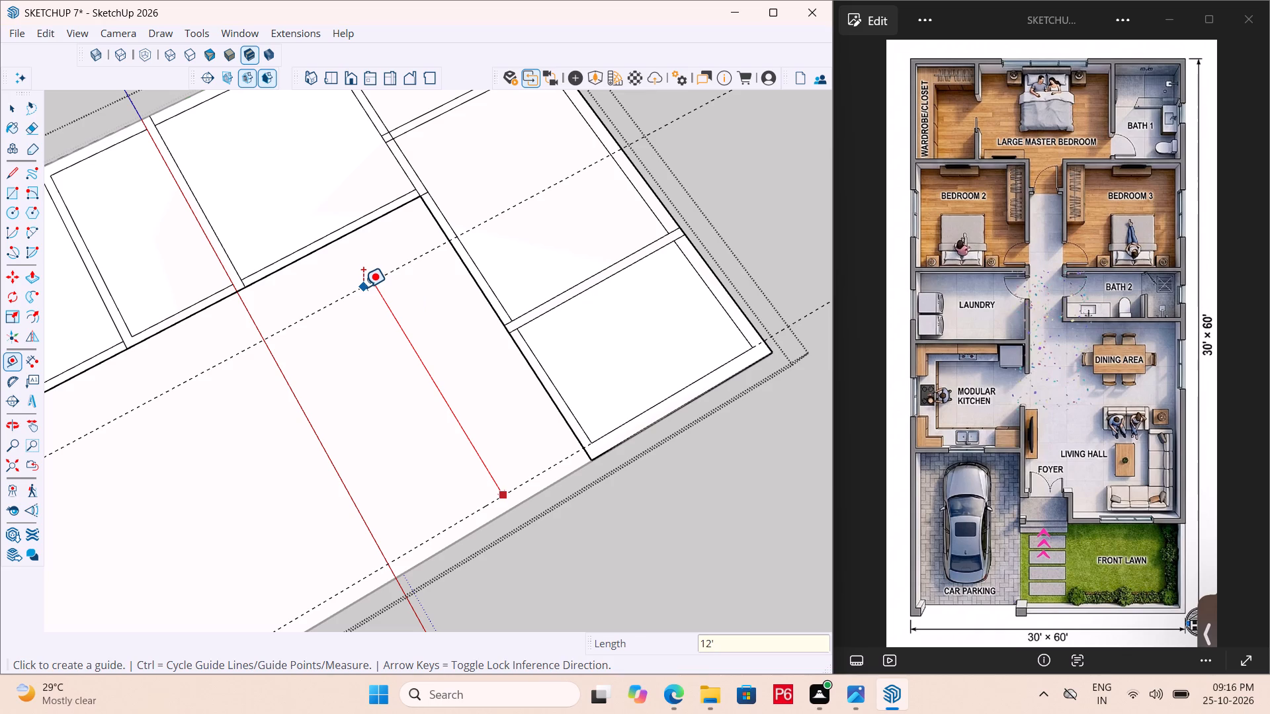
{"action": "left_click", "coordinate": [378, 305]}
{"action": "type", "text": "6\""}
{"action": "key", "text": "Return"}
Save the model with the lengthwise guides.
{"action": "key", "text": "ctrl+s"}
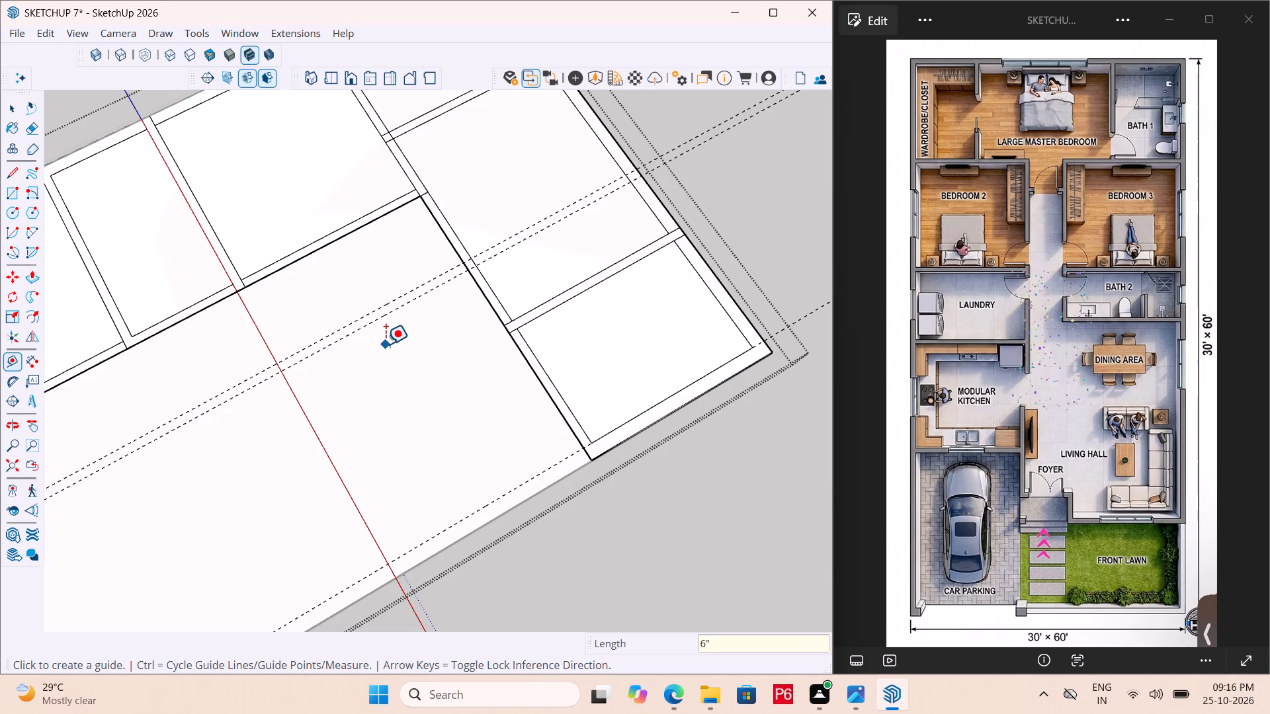
{"action": "key", "text": "ctrl+s"}
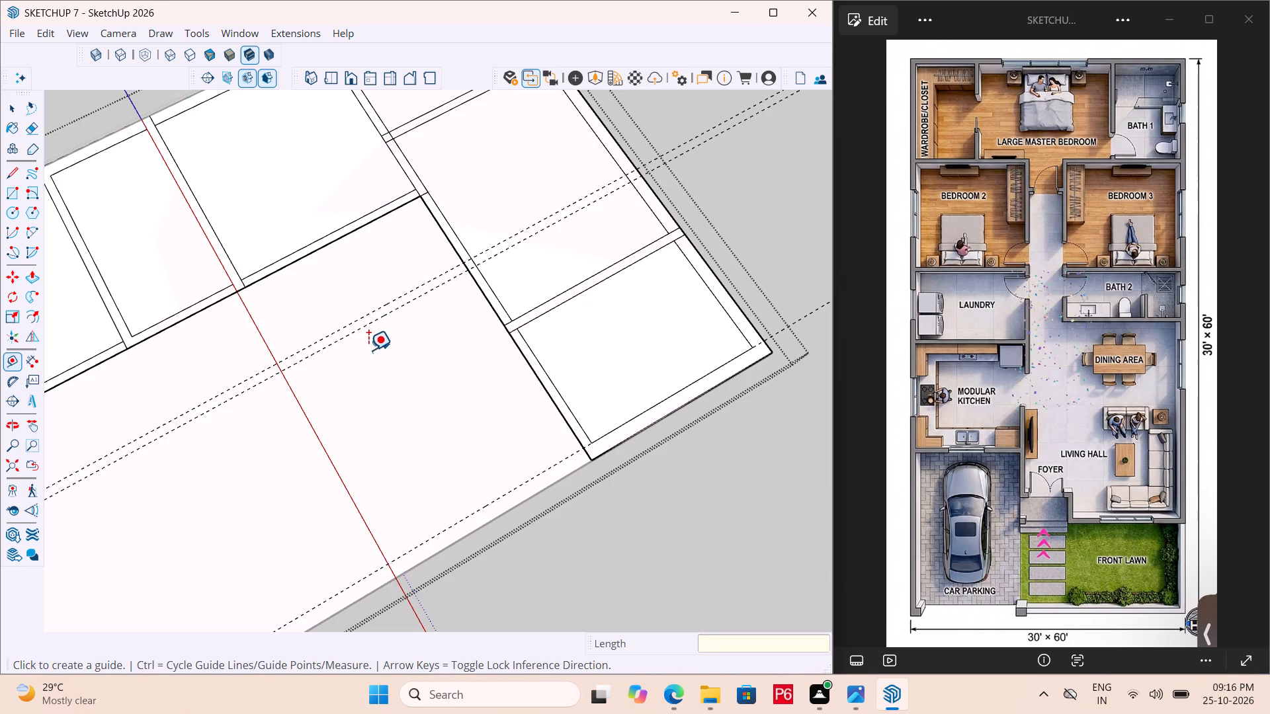
Place crosswise guides 11' and 11' 6" from the Bath 1 and master bedroom wall, aligned with the Bedroom 2–laundry partition.
{"action": "left_click", "coordinate": [532, 377]}
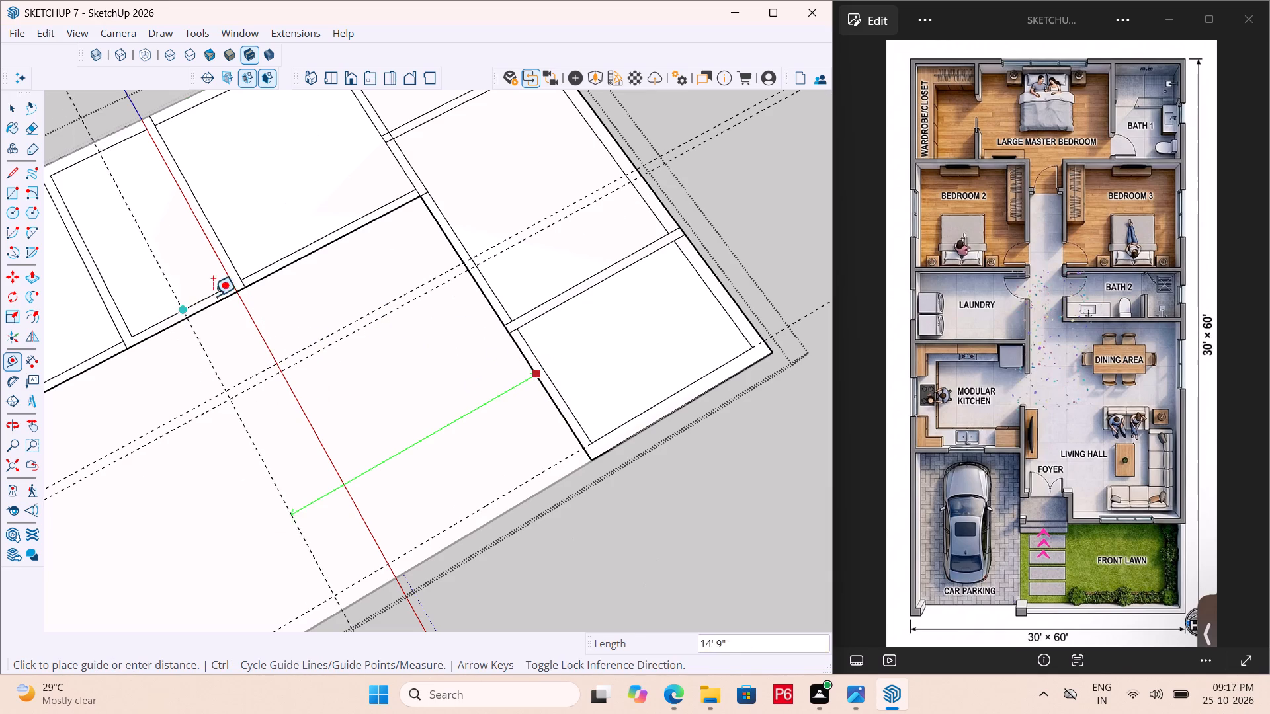
{"action": "left_click", "coordinate": [226, 253]}
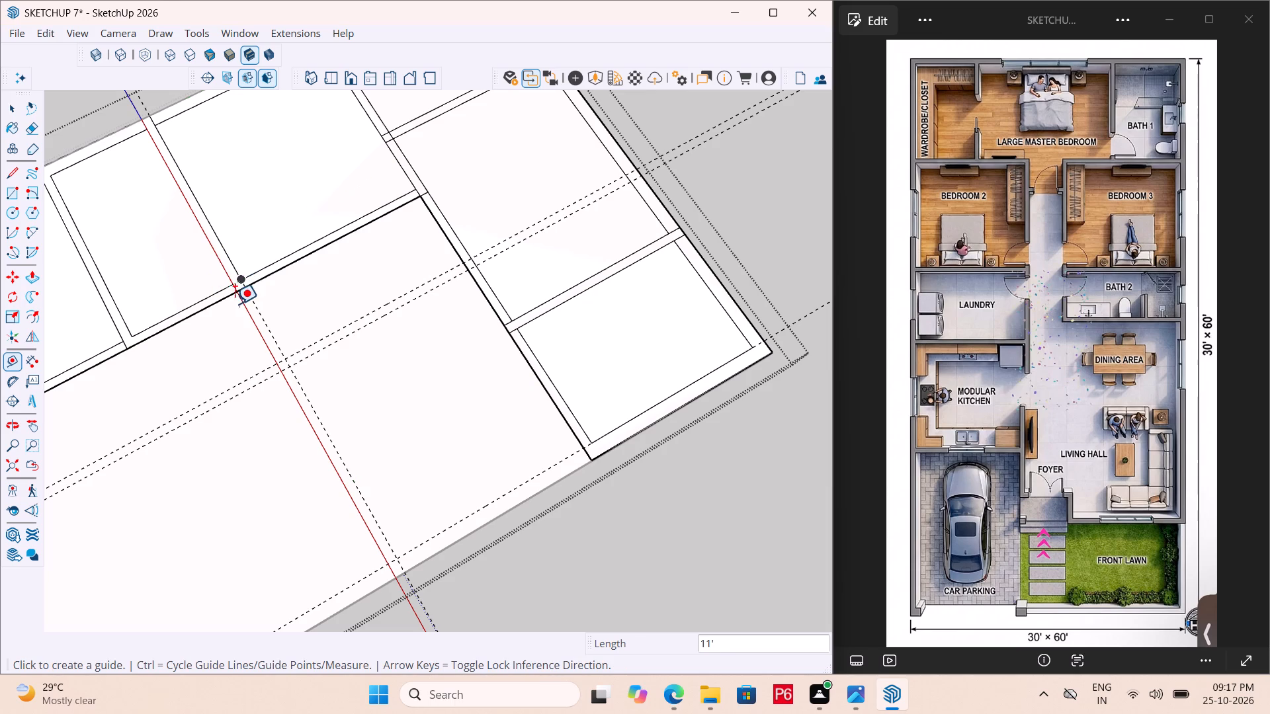
{"action": "left_click", "coordinate": [538, 388]}
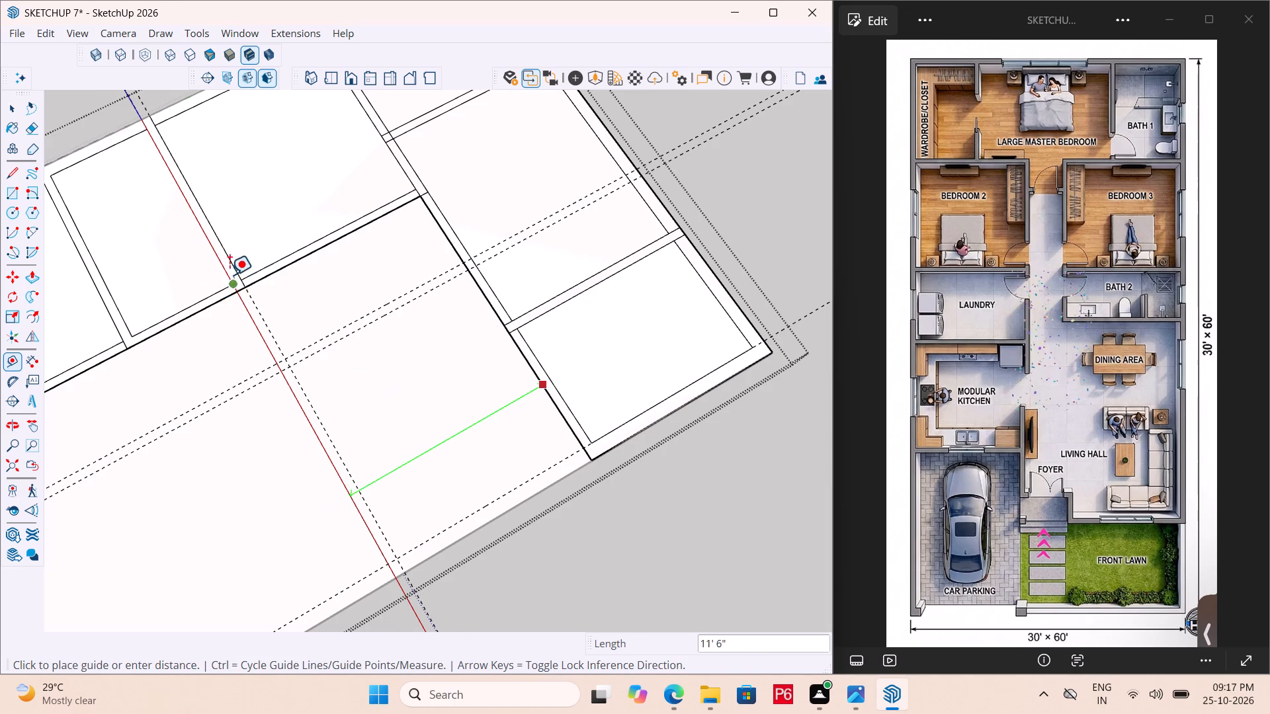
{"action": "left_click", "coordinate": [224, 270]}
Save the model with the crosswise Bedroom 3 guides.
{"action": "key", "text": "ctrl+s"}
{"action": "key", "text": "ctrl+s"}
{"action": "key", "text": "ctrl+s"}
{"action": "key", "text": "ctrl+s"}
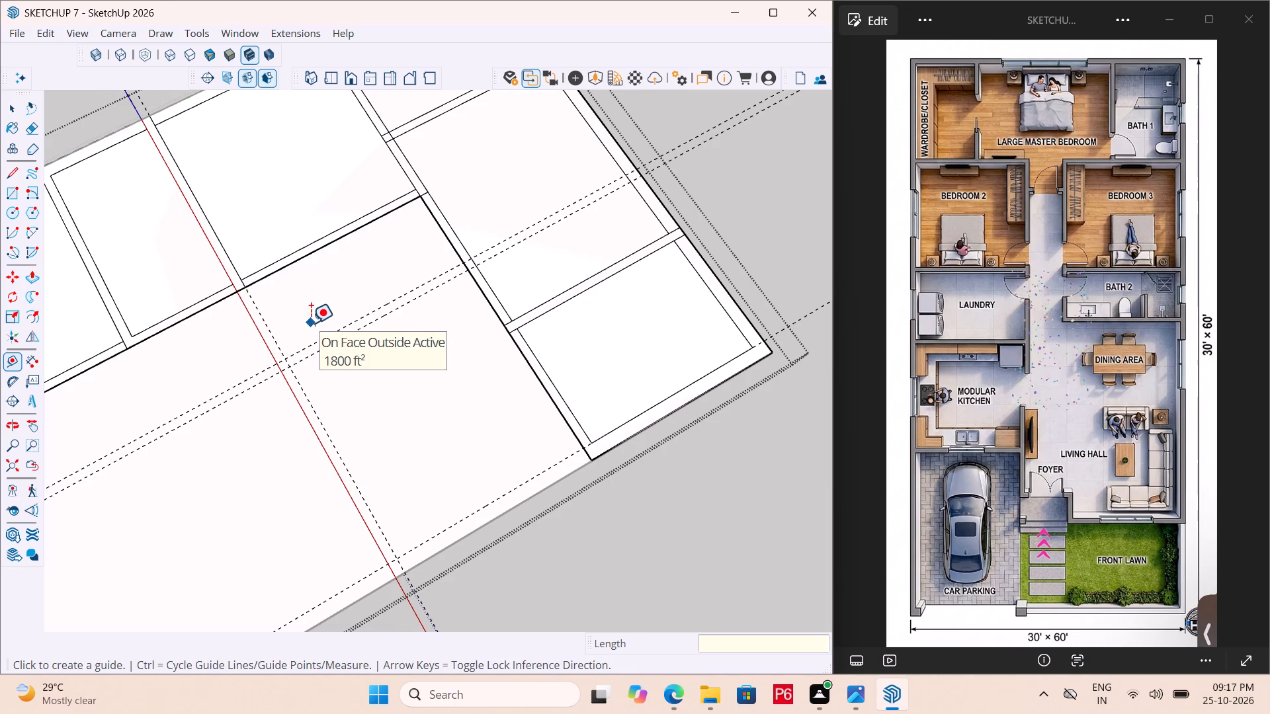
{"action": "key", "text": "ctrl+s"}
{"action": "key", "text": "ctrl+s"}
{"action": "key", "text": "ctrl+s"}
{"action": "key", "text": "ctrl+s"}
{"action": "key", "text": "ctrl+s"}
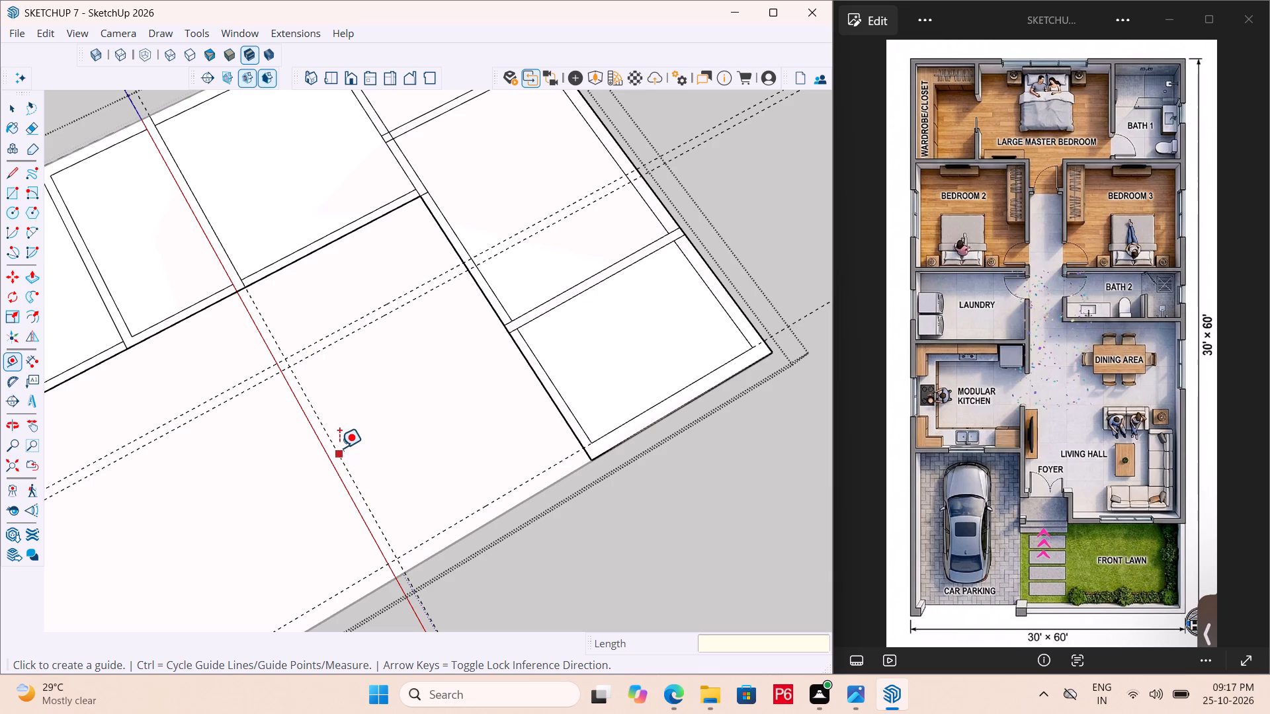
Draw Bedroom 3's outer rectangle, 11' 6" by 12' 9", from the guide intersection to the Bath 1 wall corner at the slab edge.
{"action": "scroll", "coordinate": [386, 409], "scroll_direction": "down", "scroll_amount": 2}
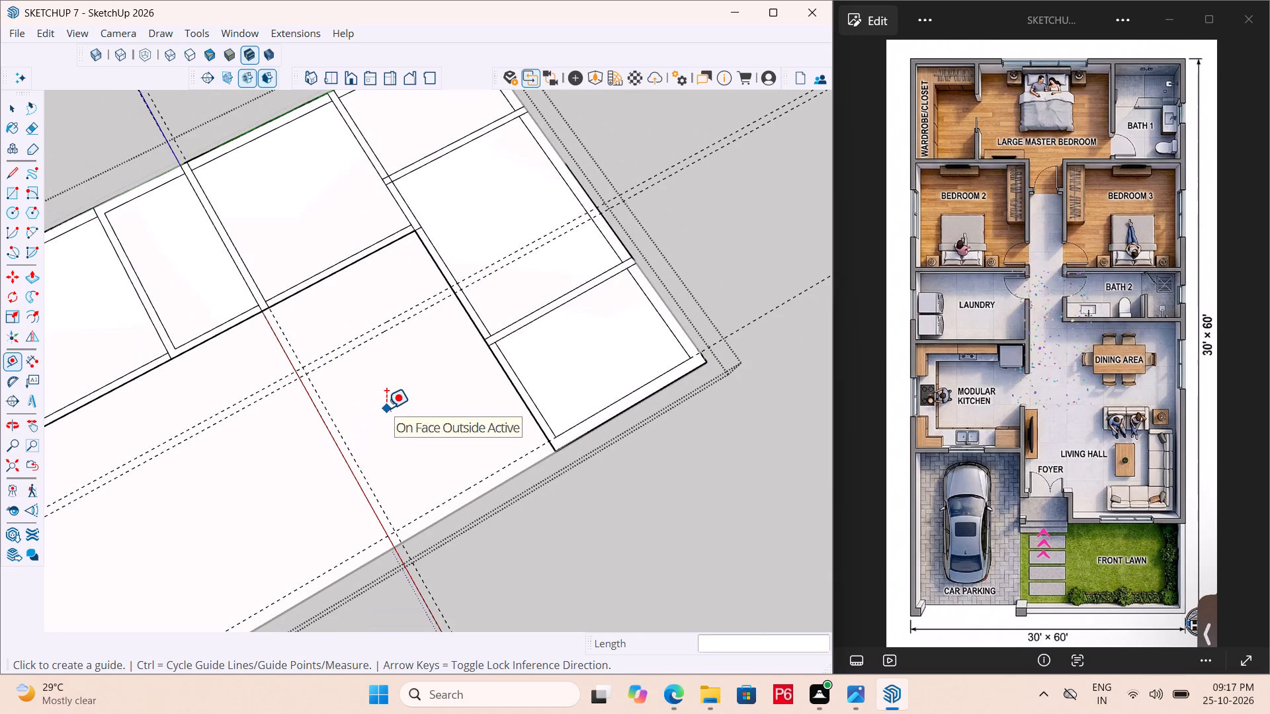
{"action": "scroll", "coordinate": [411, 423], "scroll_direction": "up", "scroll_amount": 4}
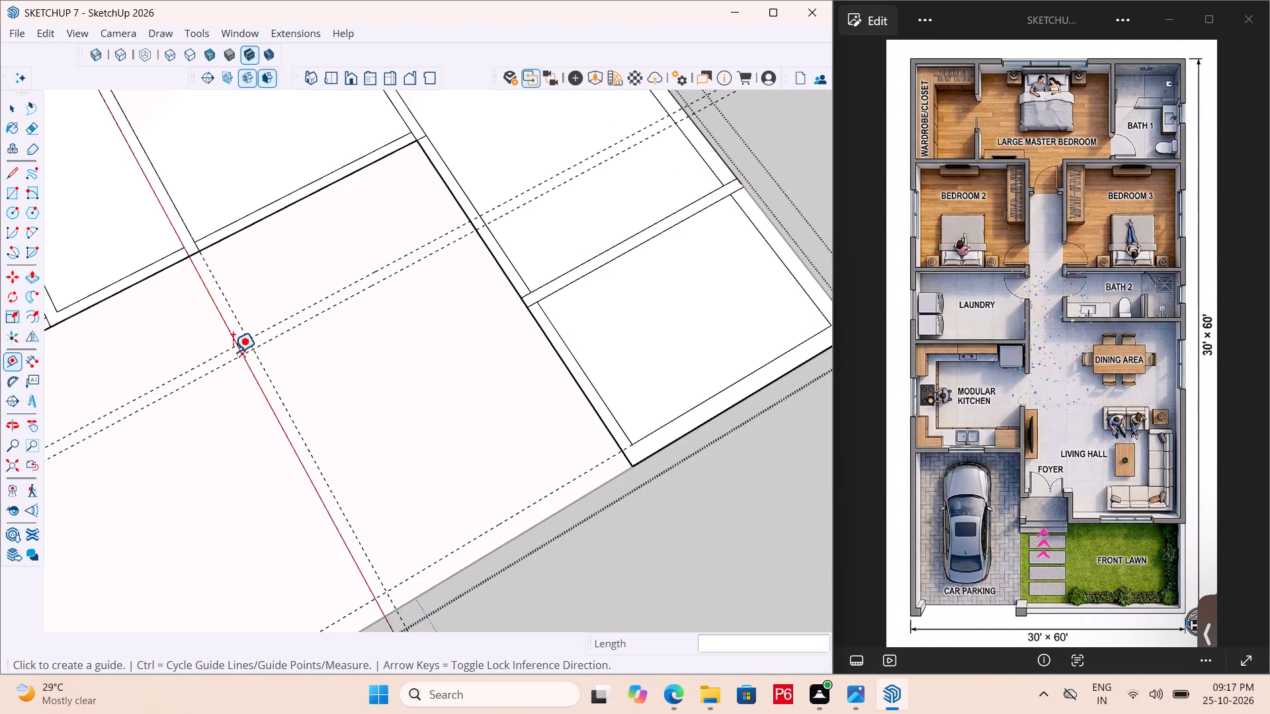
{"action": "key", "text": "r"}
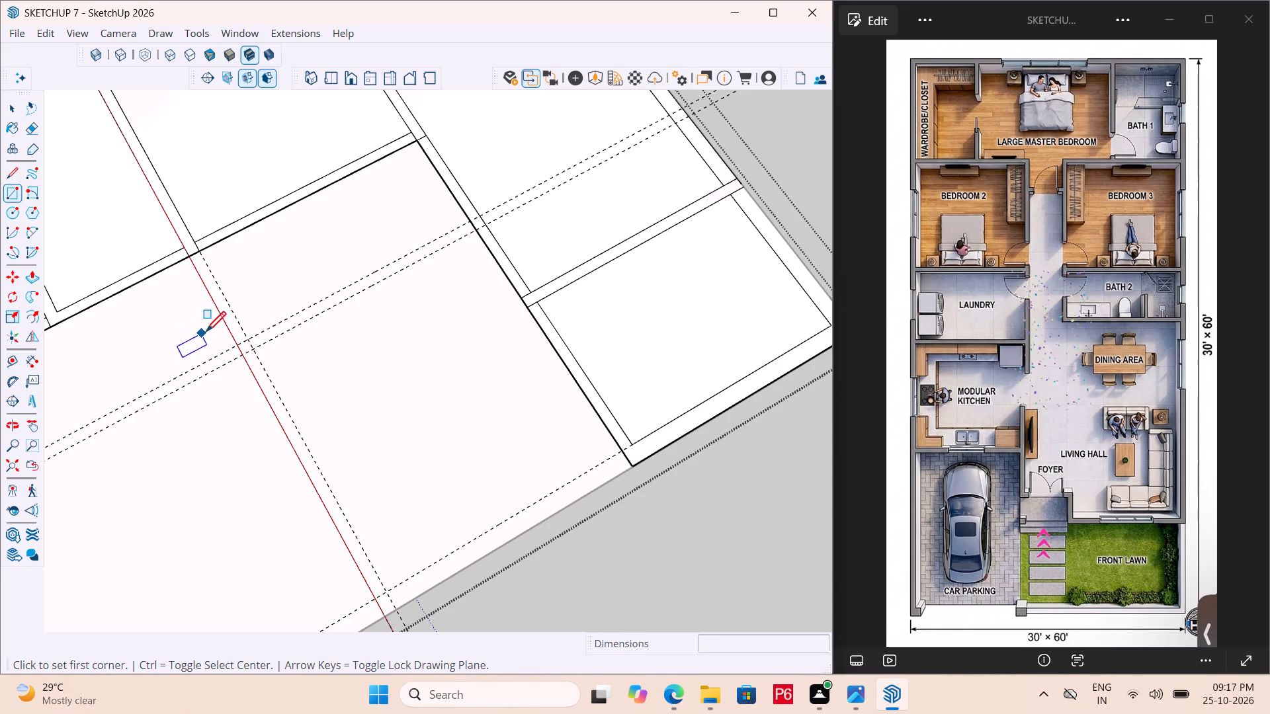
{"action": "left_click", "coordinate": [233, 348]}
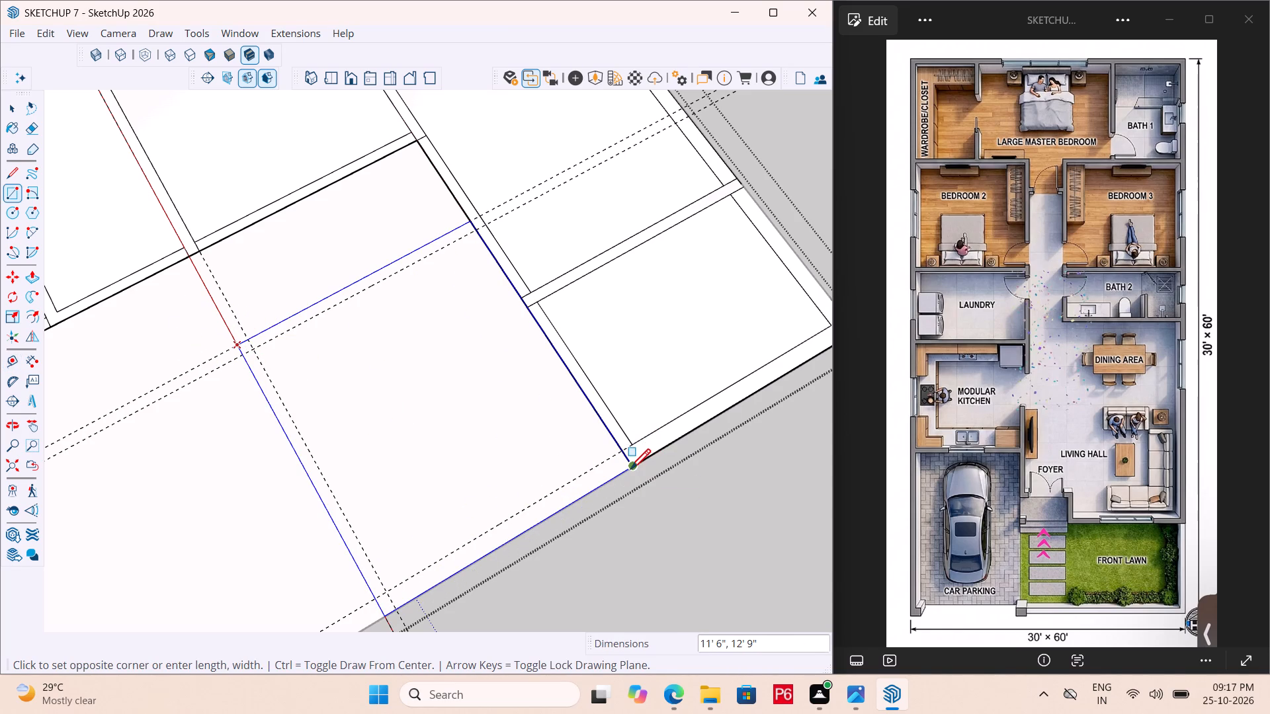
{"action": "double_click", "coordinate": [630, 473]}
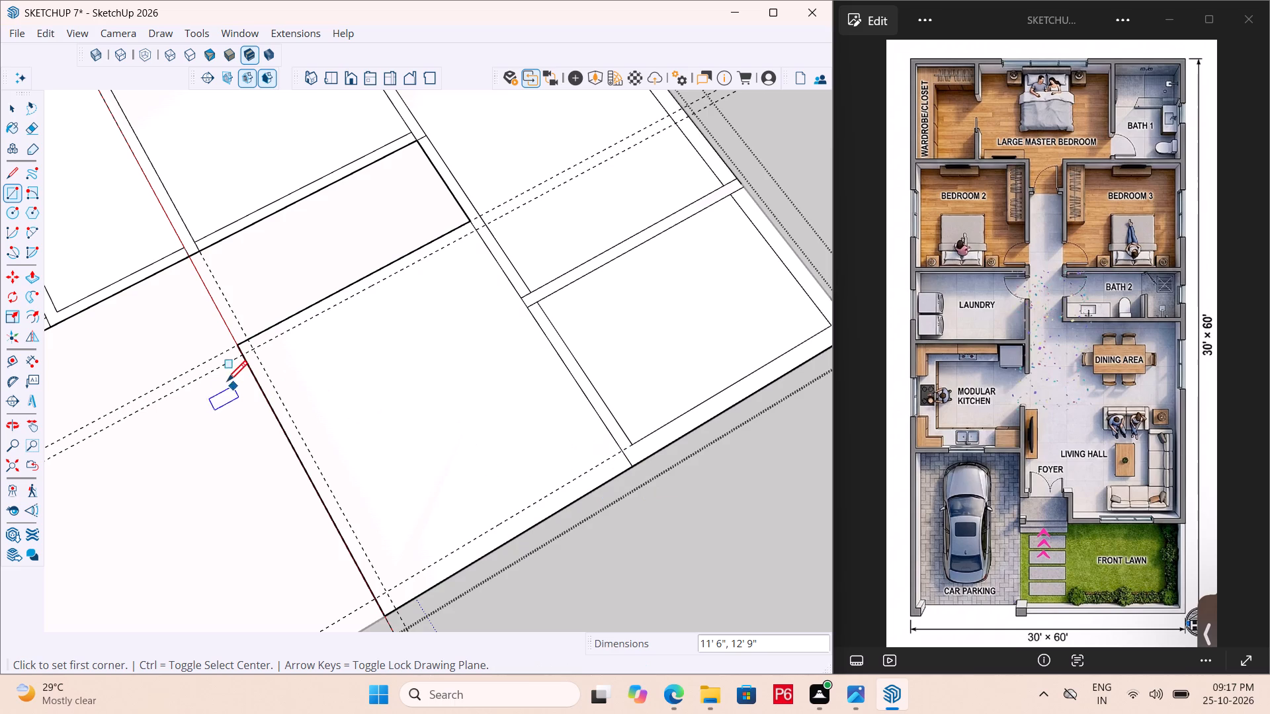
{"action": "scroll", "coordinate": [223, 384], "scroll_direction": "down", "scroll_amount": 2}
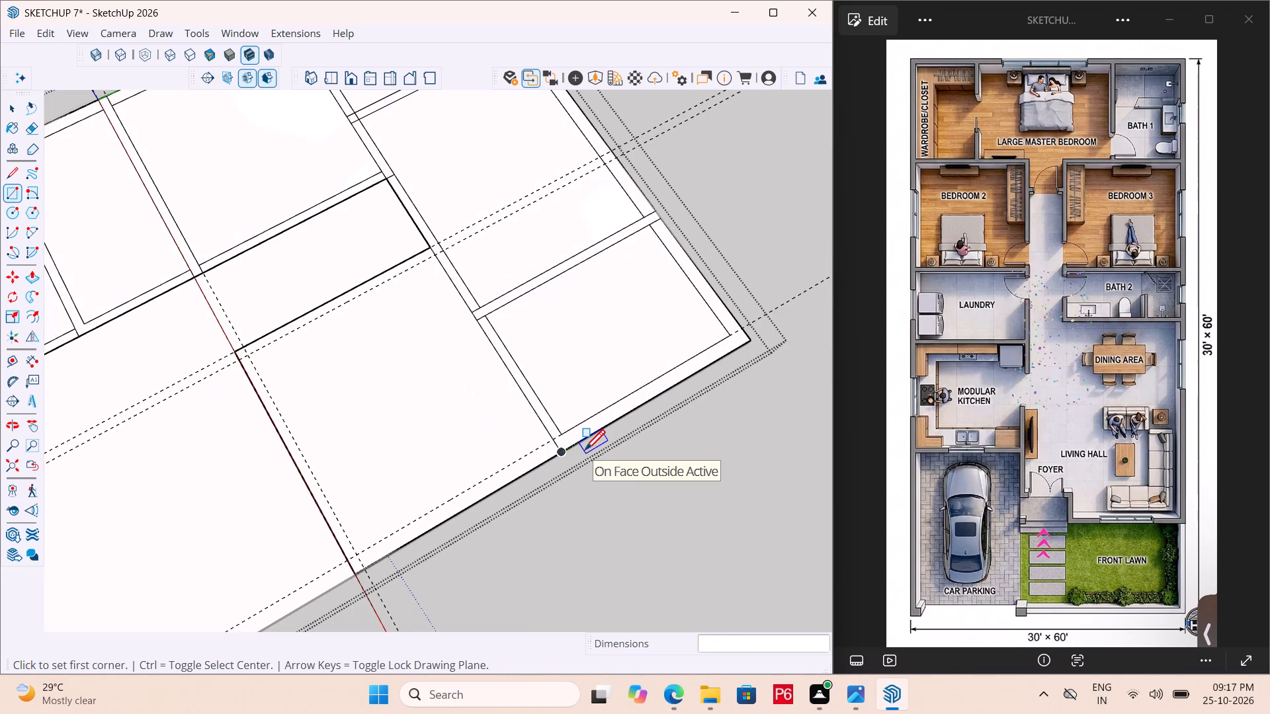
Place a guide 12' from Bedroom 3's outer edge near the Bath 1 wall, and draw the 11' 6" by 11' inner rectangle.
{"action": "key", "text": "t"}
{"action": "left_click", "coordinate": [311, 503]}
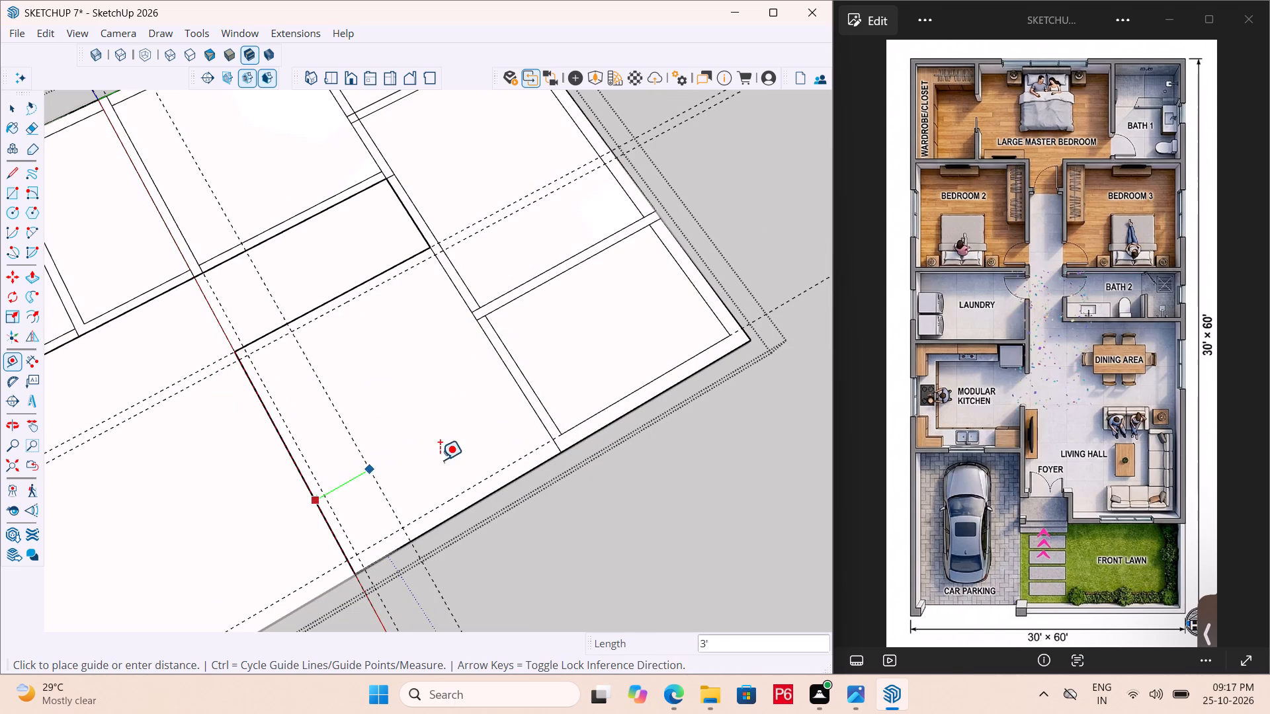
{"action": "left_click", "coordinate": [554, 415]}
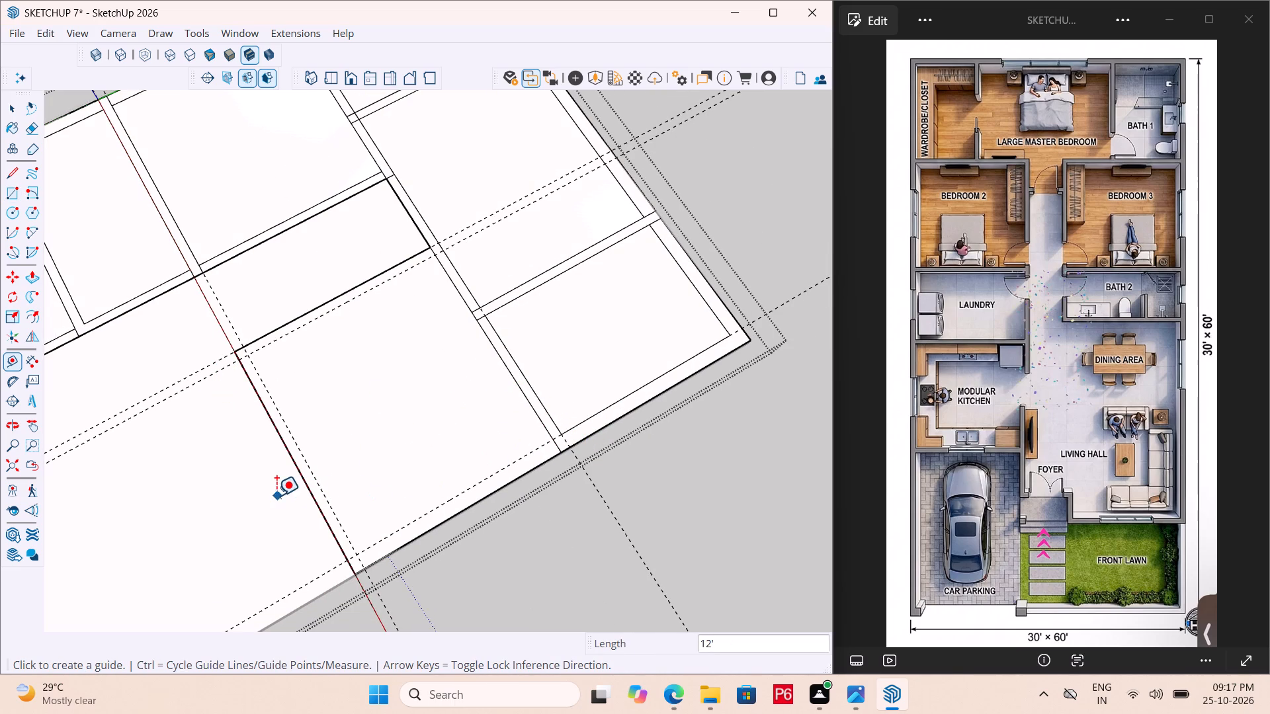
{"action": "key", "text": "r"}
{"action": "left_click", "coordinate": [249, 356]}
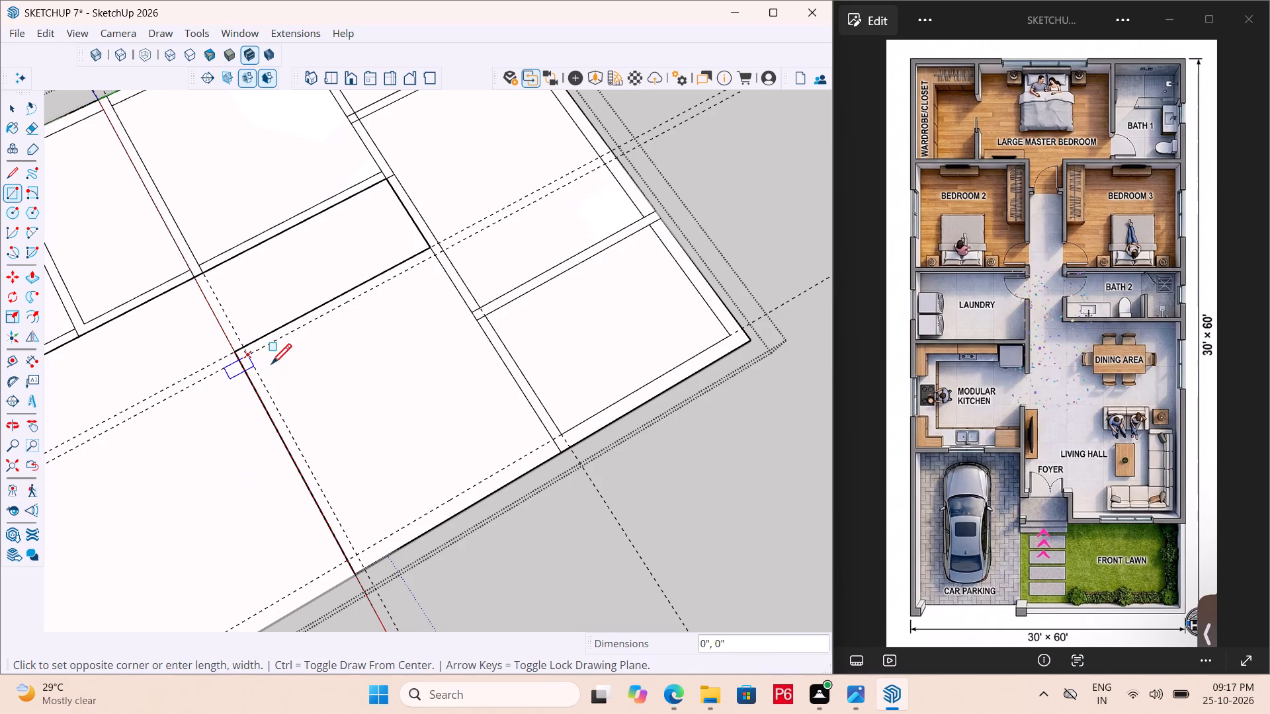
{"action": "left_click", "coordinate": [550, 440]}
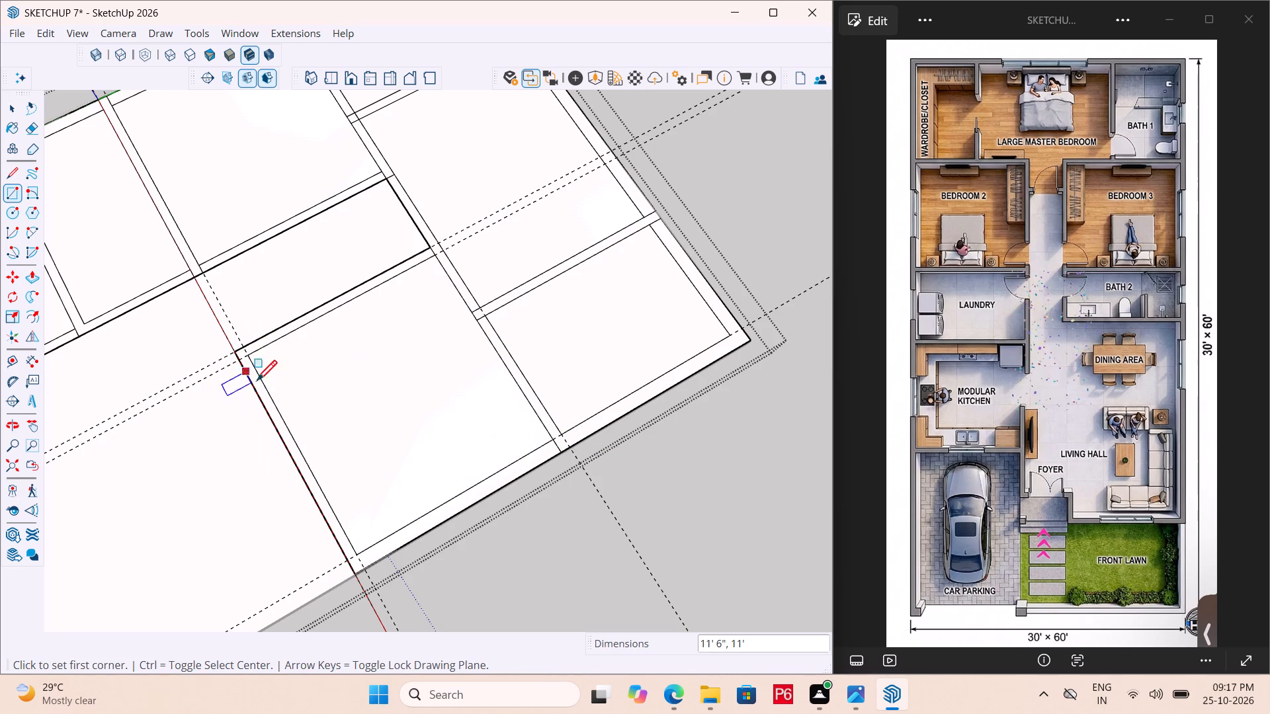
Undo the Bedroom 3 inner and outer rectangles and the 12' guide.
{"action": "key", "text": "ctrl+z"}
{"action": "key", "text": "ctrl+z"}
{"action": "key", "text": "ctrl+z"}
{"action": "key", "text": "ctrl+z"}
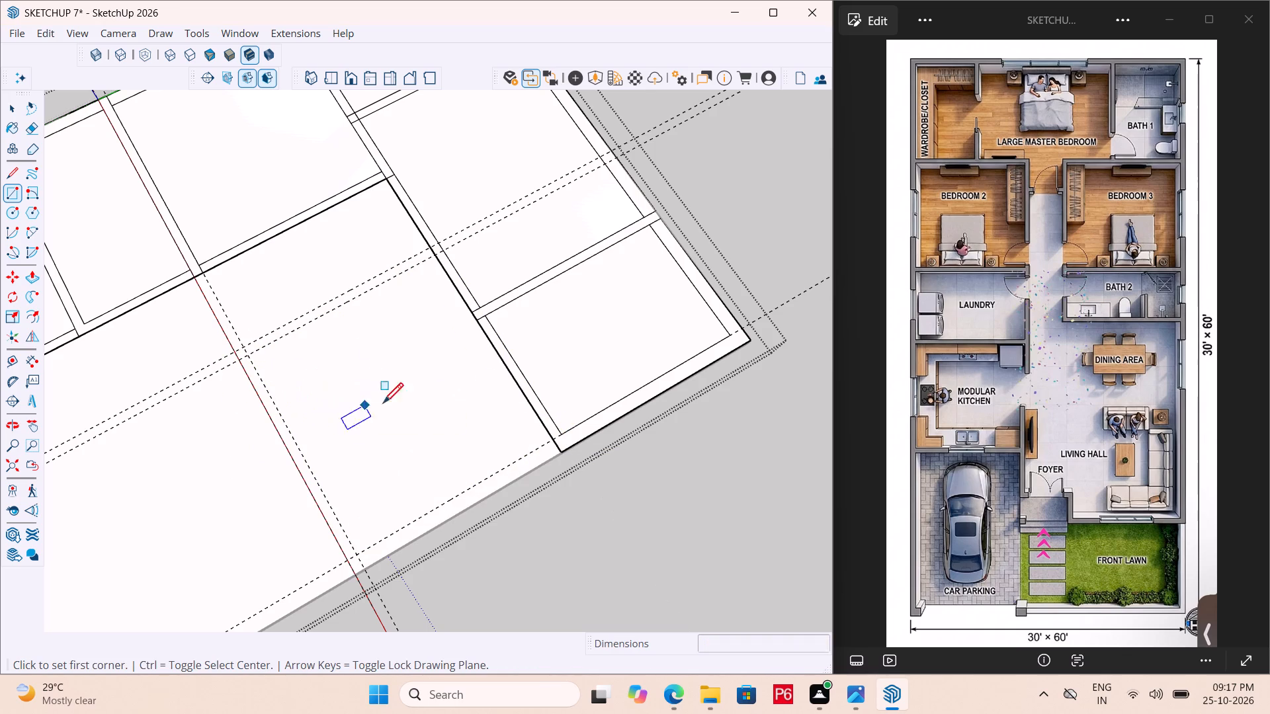
Place a crosswise guide at the wall between Bath 1 and Bedroom 3, parallel to that wall's edge.
{"action": "key", "text": "t"}
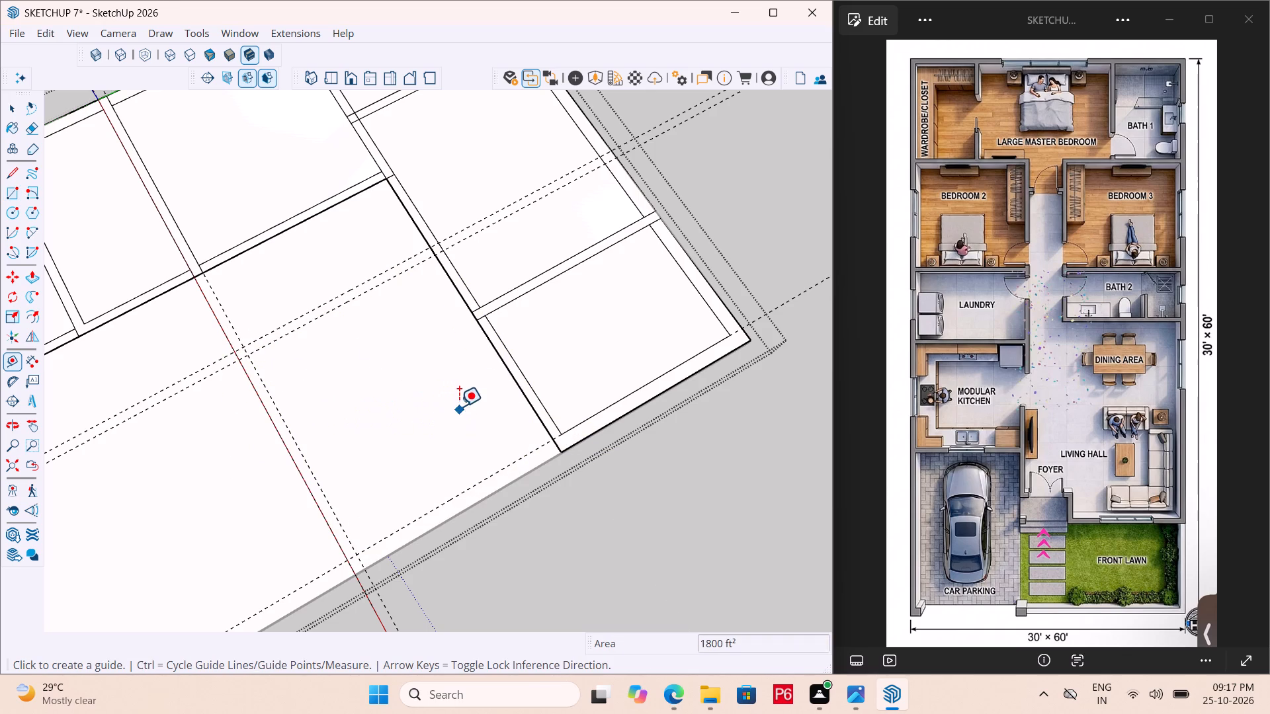
{"action": "left_click", "coordinate": [398, 272]}
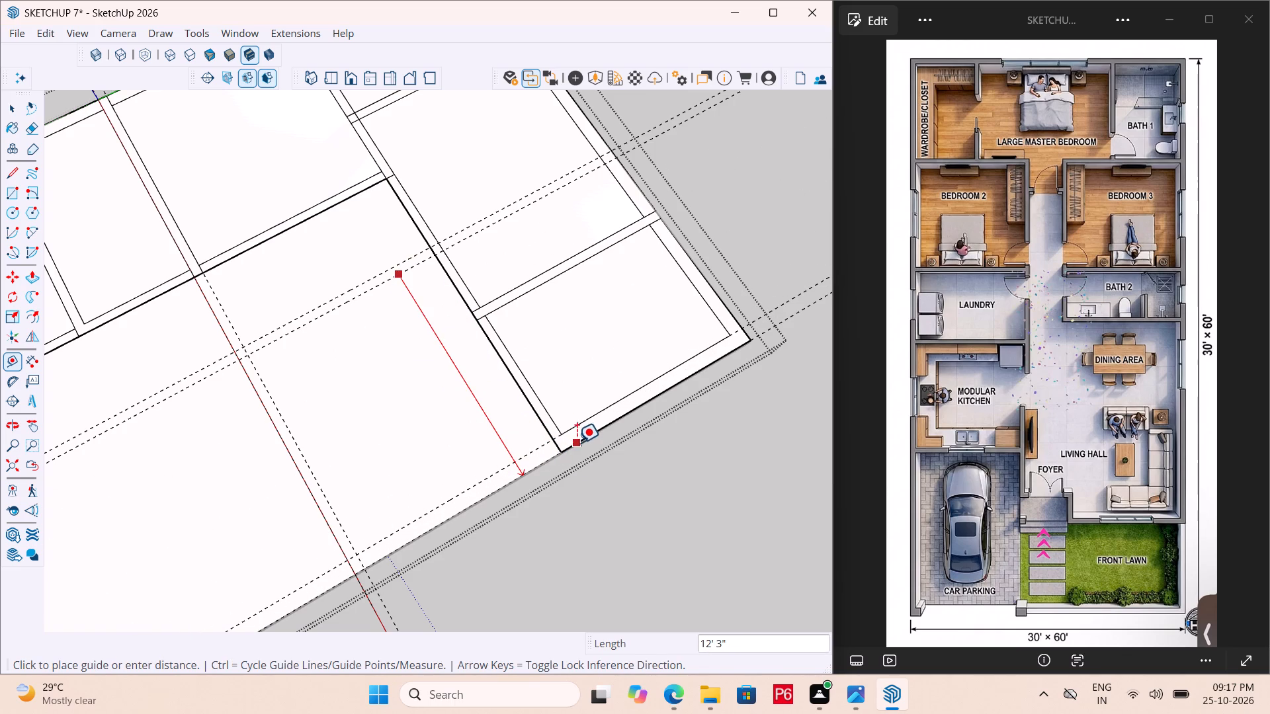
{"action": "key", "text": "Escape"}
{"action": "left_click", "coordinate": [541, 423]}
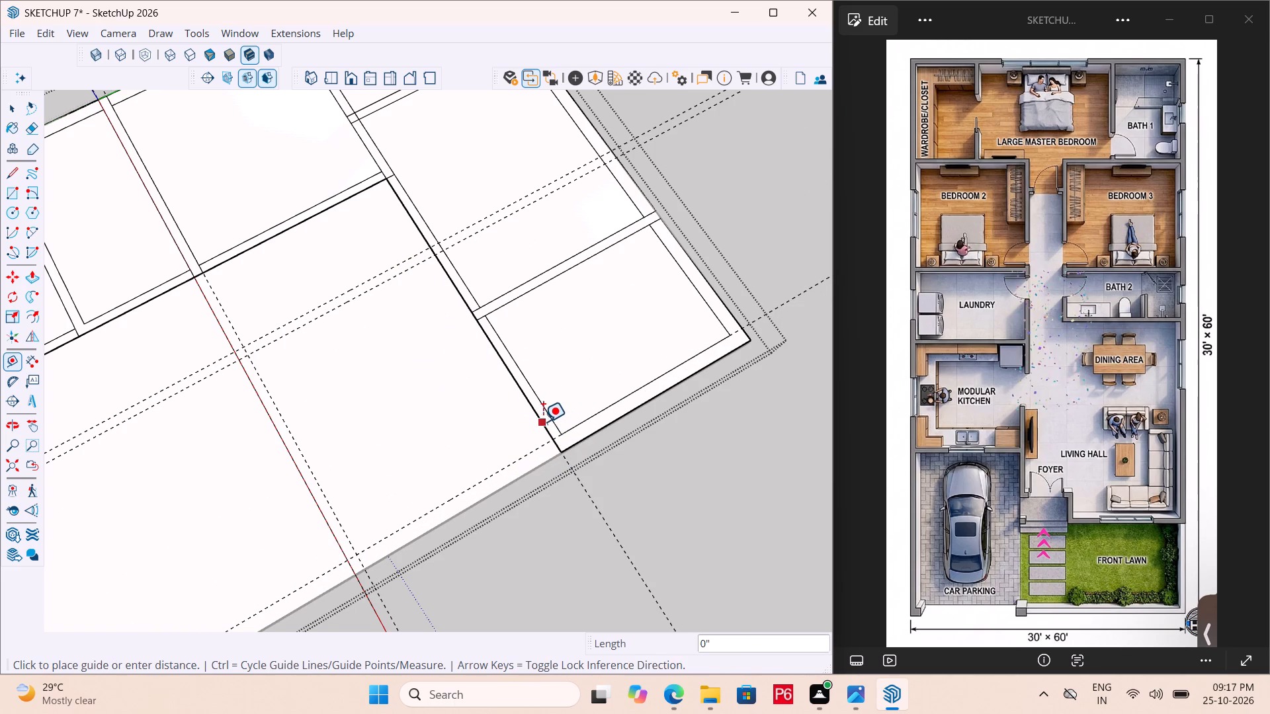
{"action": "left_click", "coordinate": [550, 418]}
{"action": "key", "text": "Escape"}
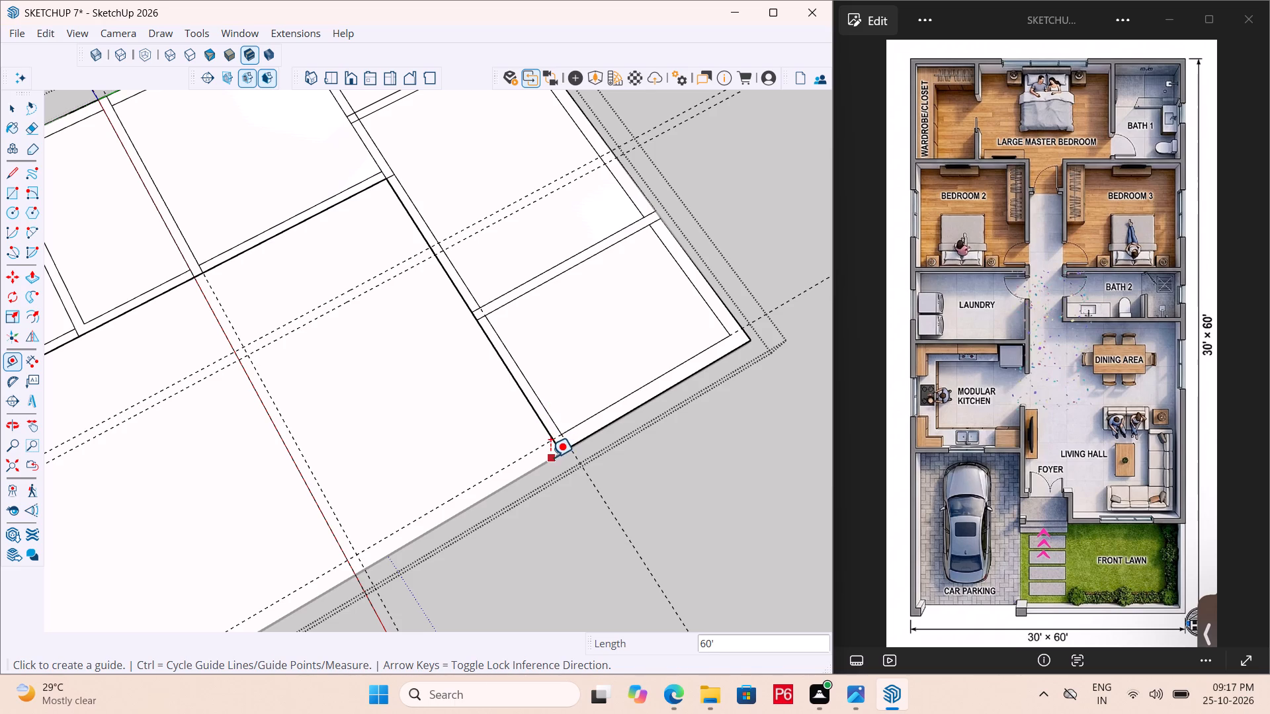
Save the model with the guide at the Bath 1 wall.
{"action": "key", "text": "ctrl+s"}
{"action": "key", "text": "ctrl+s"}
Draw Bedroom 3's inner 11' 6" by 11' rectangle and its outer 11' 6" by 12' 9" rectangle on the guide intersections.
{"action": "key", "text": "r"}
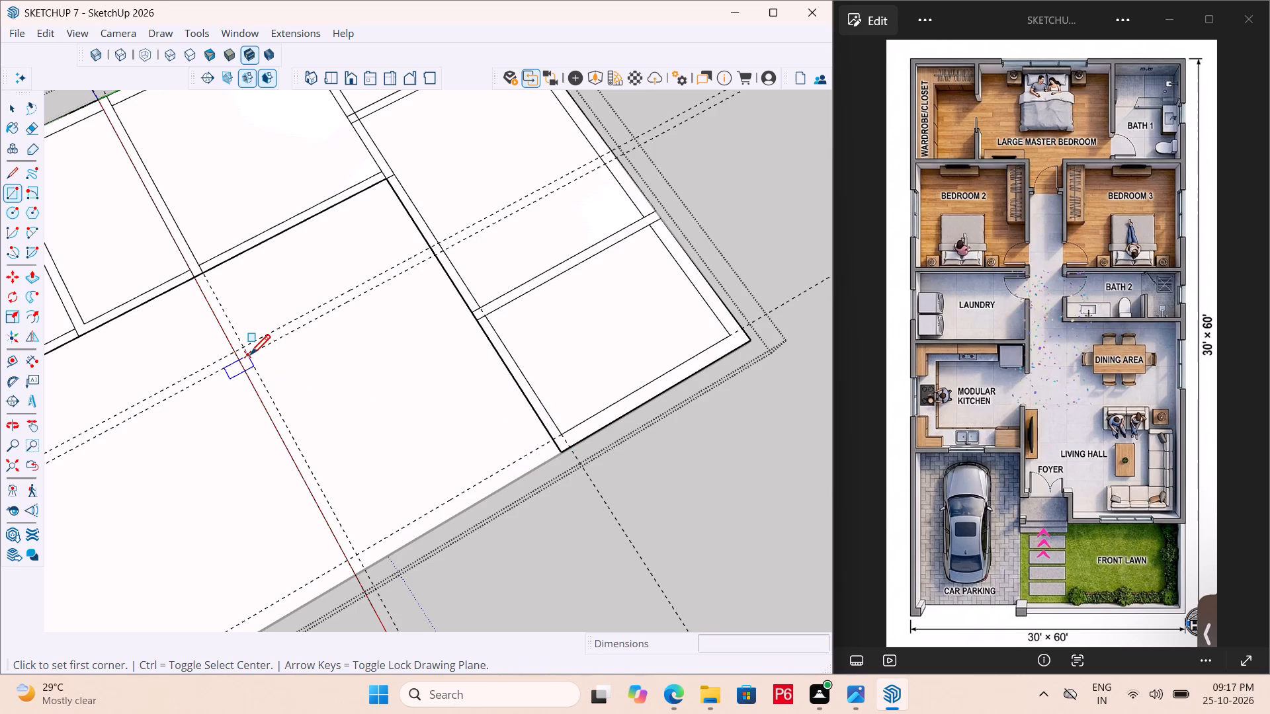
{"action": "left_click", "coordinate": [250, 357]}
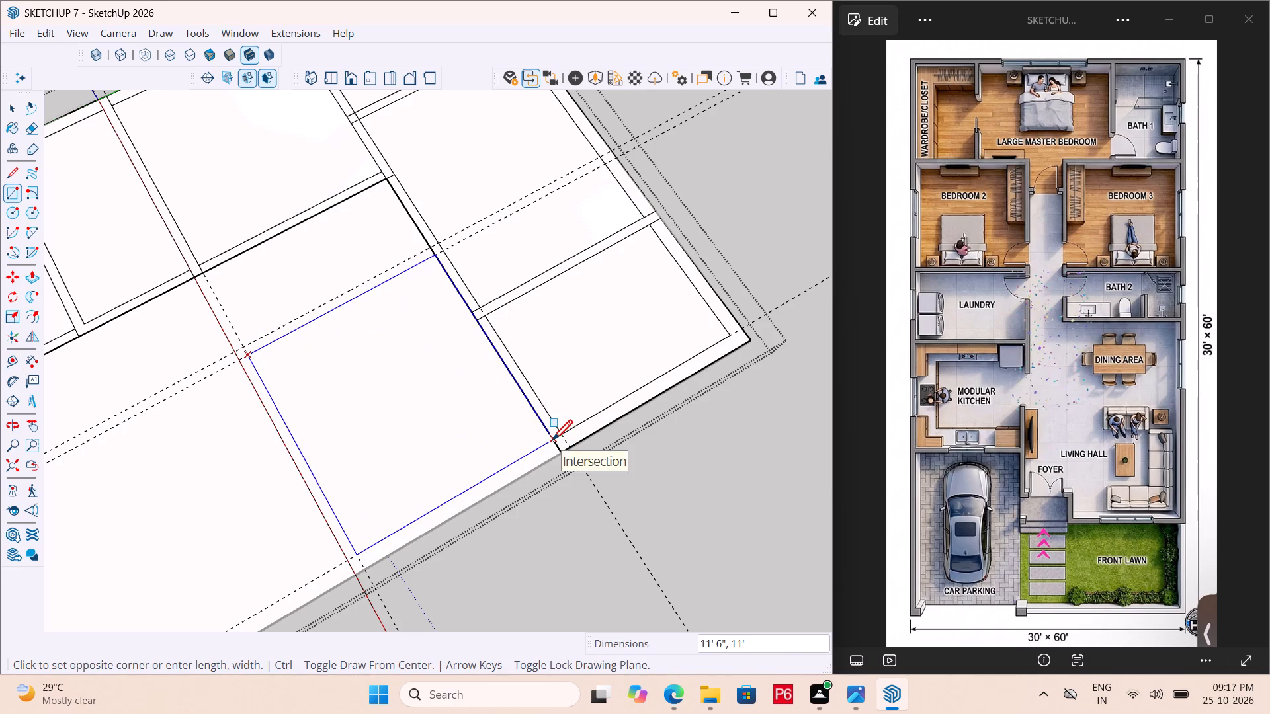
{"action": "left_click", "coordinate": [552, 442]}
{"action": "left_click", "coordinate": [232, 352]}
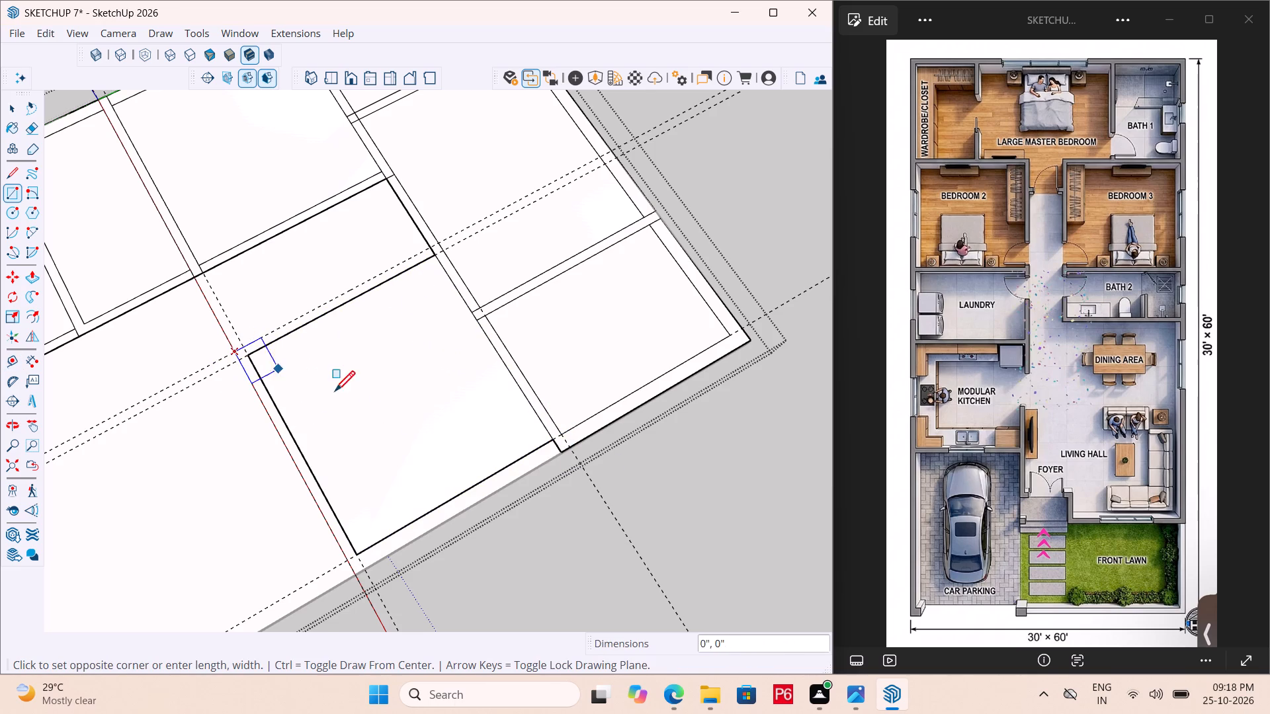
{"action": "left_click", "coordinate": [569, 451]}
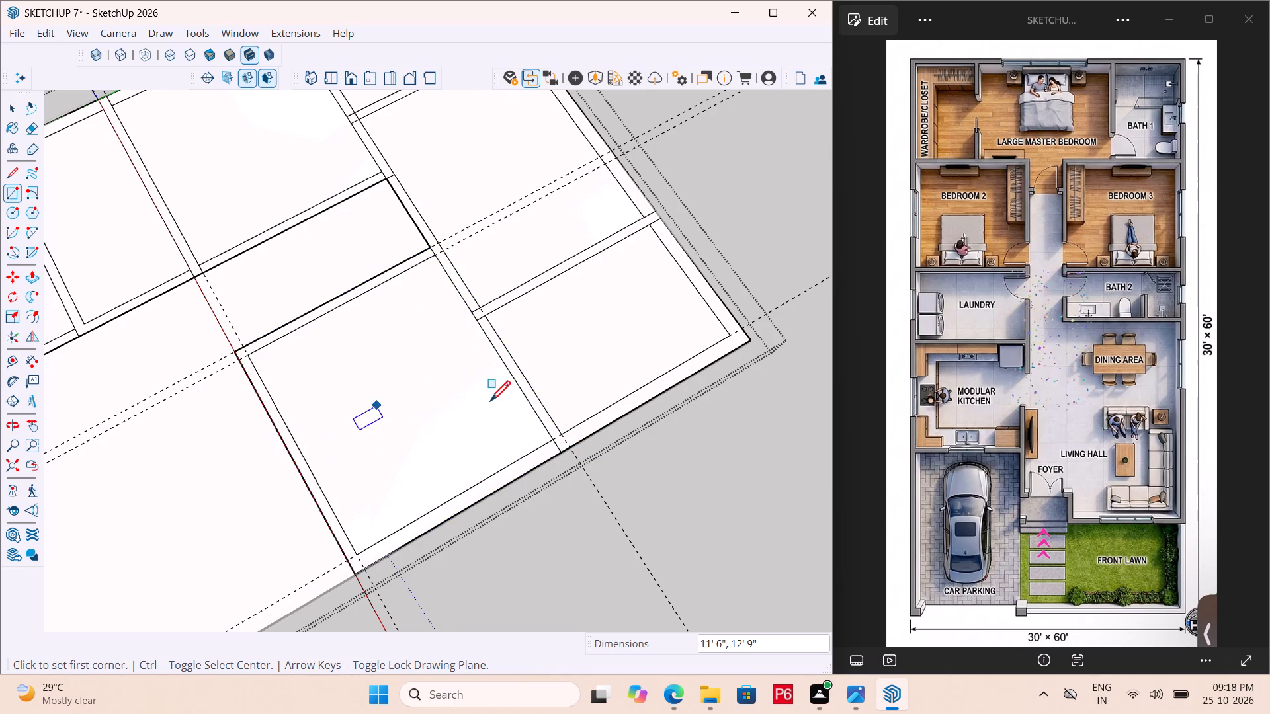
Save the model with Bedroom 3 outlined.
{"action": "scroll", "coordinate": [498, 403], "scroll_direction": "down", "scroll_amount": 5}
{"action": "key", "text": "ctrl+s"}
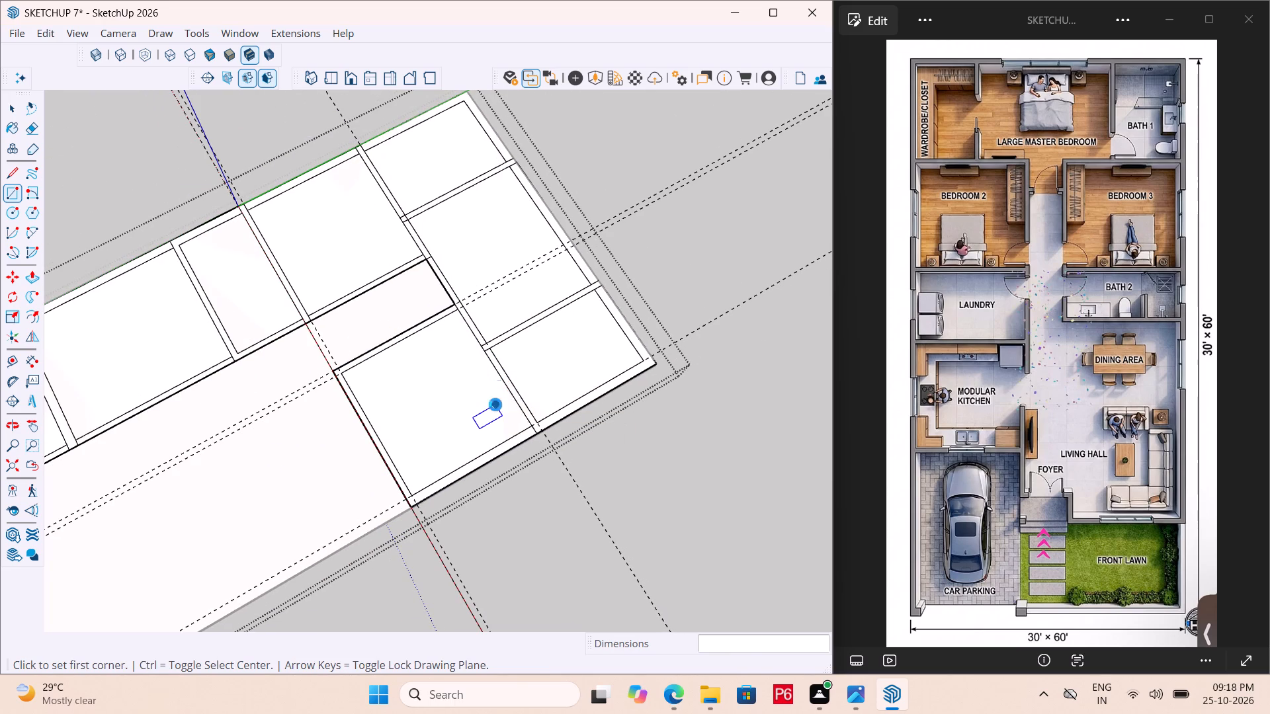
{"action": "key", "text": "ctrl+s"}
{"action": "key", "text": "ctrl+s"}
{"action": "key", "text": "ctrl+s"}
{"action": "key", "text": "ctrl+s"}
{"action": "key", "text": "ctrl+s"}
{"action": "key", "text": "ctrl+s"}
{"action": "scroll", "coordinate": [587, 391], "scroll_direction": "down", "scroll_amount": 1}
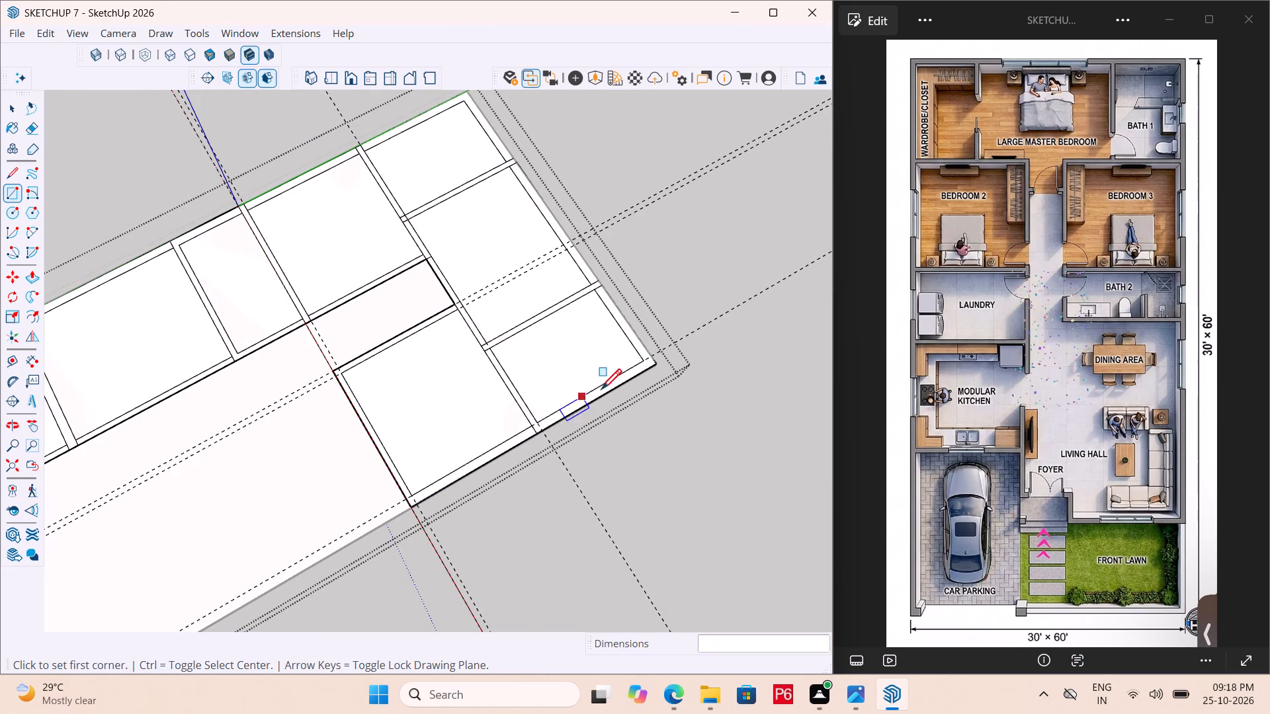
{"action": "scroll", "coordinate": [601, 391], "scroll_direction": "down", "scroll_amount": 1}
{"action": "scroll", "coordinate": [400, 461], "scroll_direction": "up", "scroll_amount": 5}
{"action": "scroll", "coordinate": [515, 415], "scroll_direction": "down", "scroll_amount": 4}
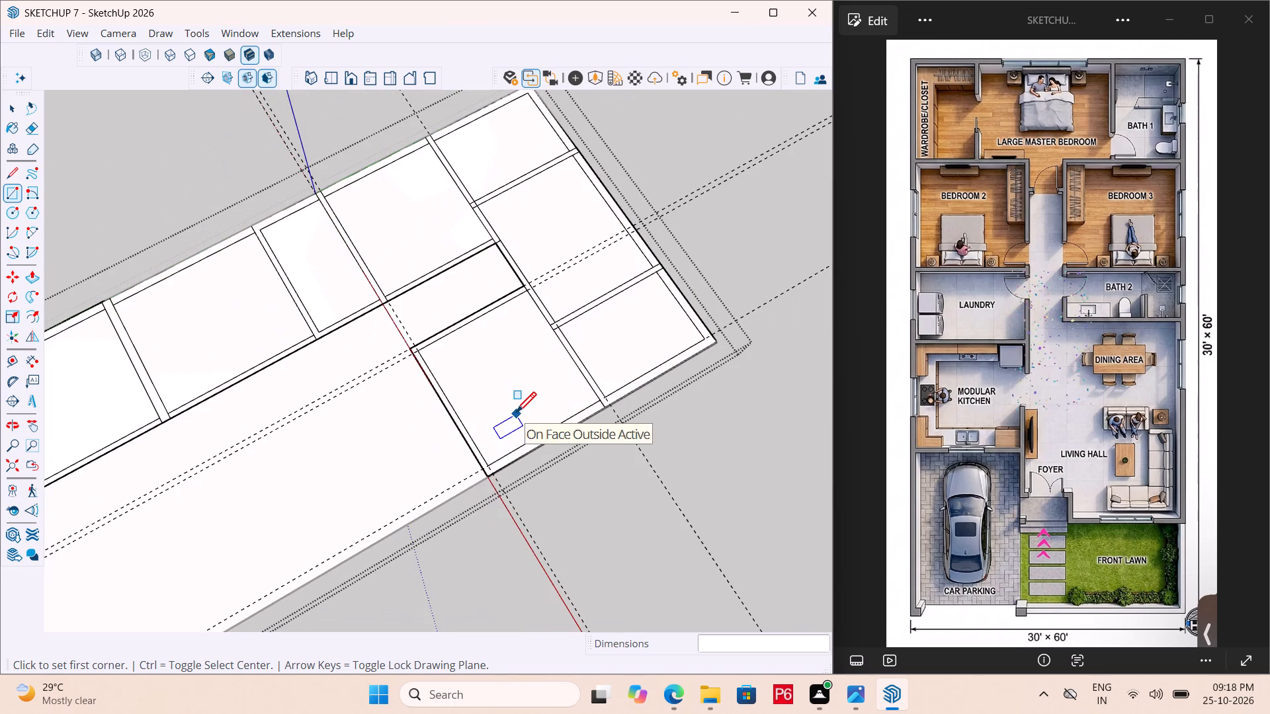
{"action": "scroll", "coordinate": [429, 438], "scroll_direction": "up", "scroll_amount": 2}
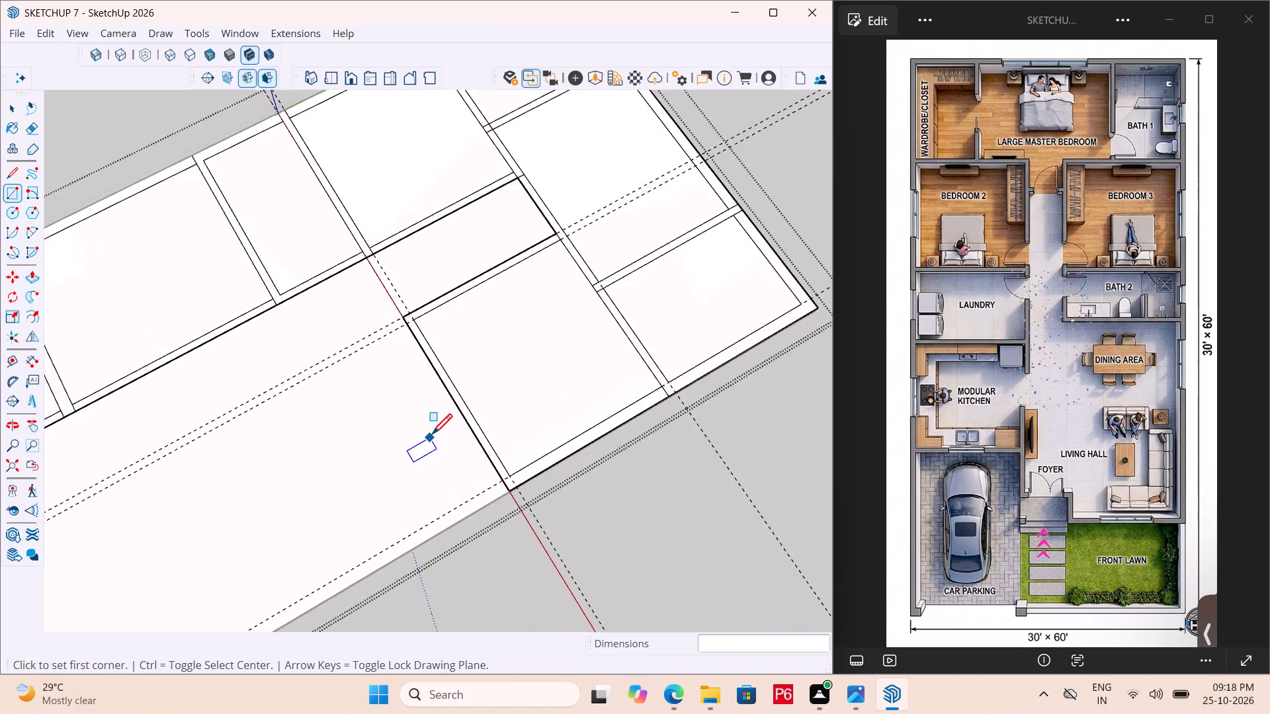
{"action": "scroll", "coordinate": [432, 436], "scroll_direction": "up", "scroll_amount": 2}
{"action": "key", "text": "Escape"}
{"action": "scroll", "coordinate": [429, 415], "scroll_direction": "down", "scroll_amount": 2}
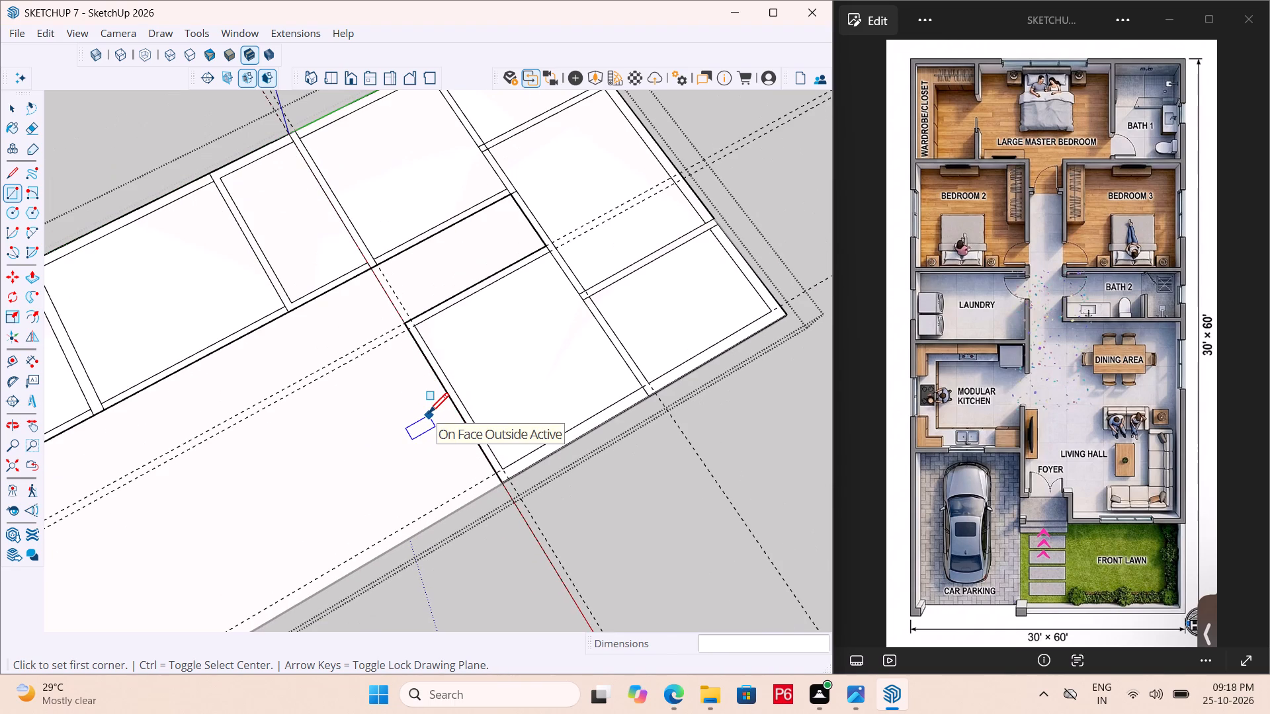
Erase the two crosswise guides on Bedroom 3's Bath 2 side and the crosswise guide at the Bath 1 wall.
{"action": "key", "text": "e"}
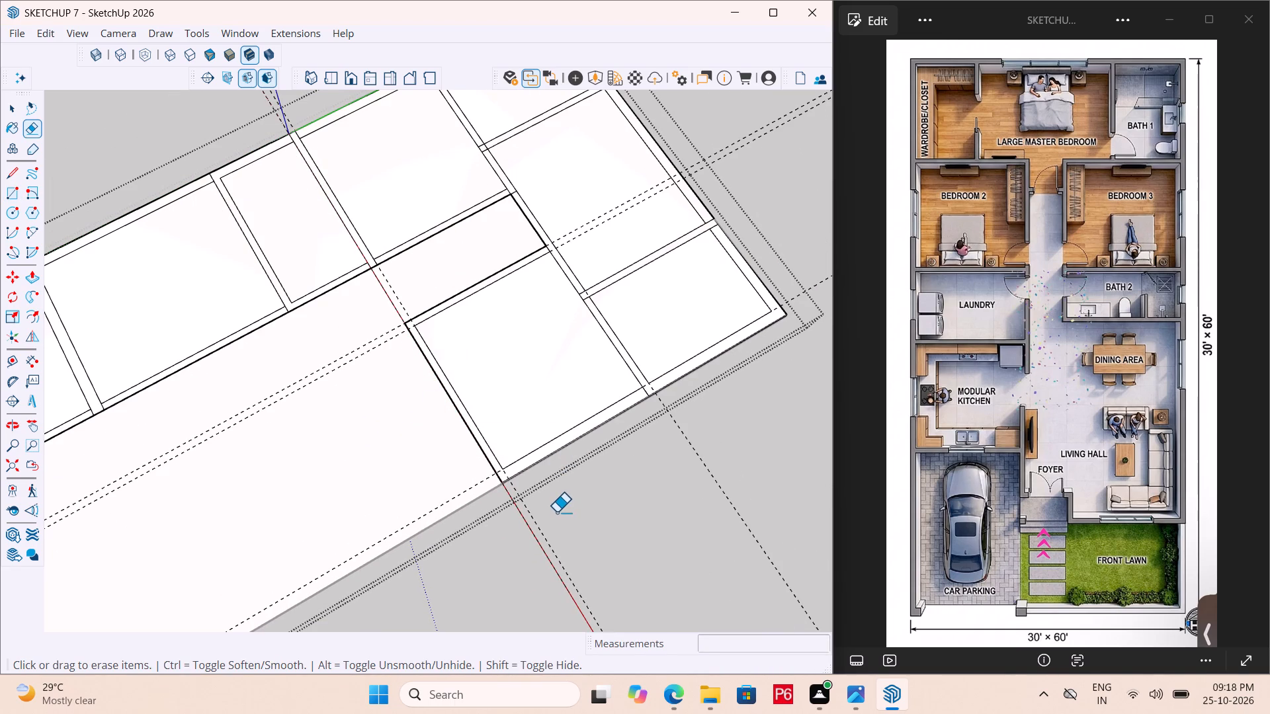
{"action": "left_click_drag", "start_coordinate": [551, 519], "coordinate": [534, 536]}
{"action": "double_click", "coordinate": [532, 537]}
{"action": "left_click_drag", "start_coordinate": [710, 457], "coordinate": [701, 461]}
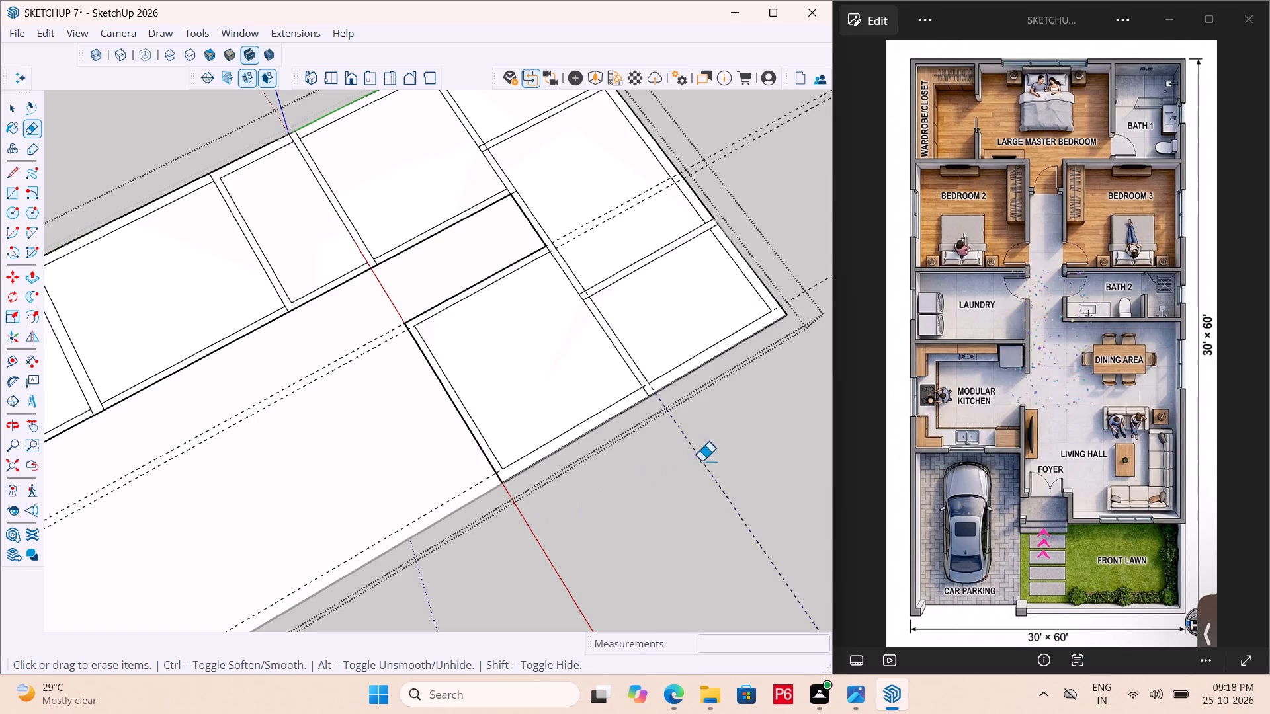
{"action": "left_click_drag", "start_coordinate": [701, 461], "coordinate": [684, 471]}
{"action": "left_click", "coordinate": [684, 471]}
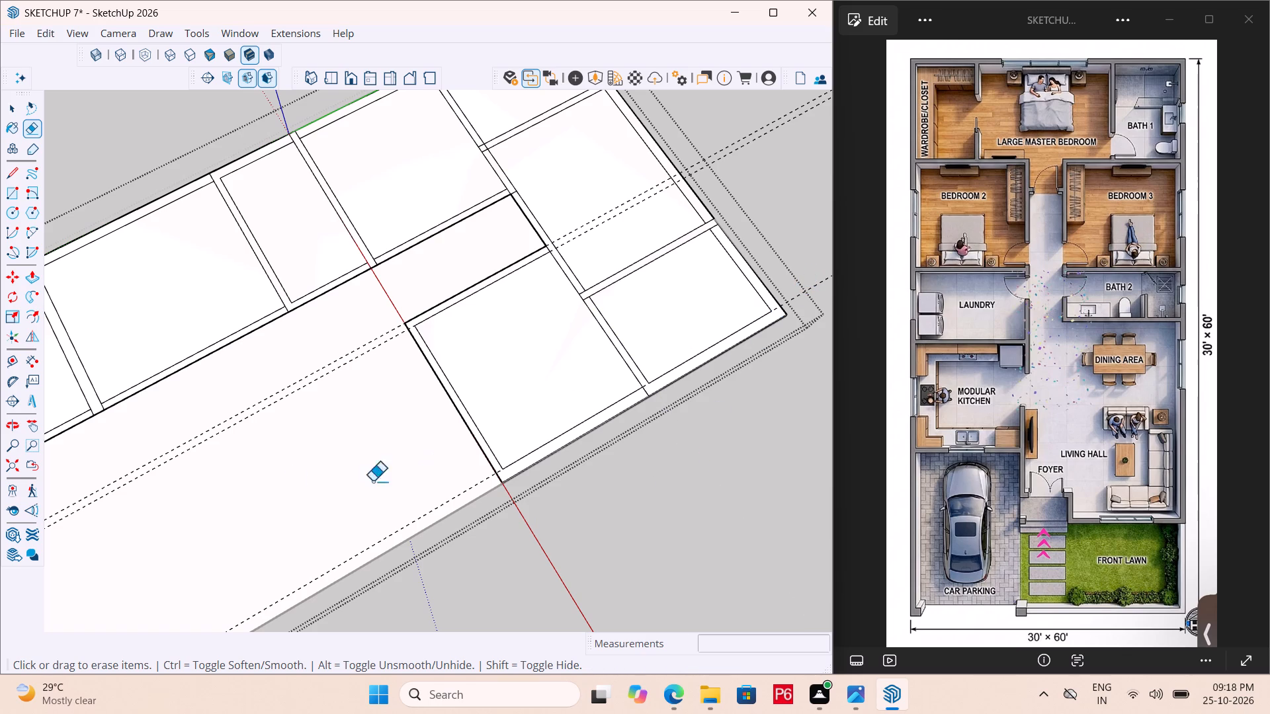
Place a crosswise guide 4' from Bedroom 3's outer edge toward Bath 2, and a second one 6" beyond it.
{"action": "scroll", "coordinate": [384, 500], "scroll_direction": "up", "scroll_amount": 3}
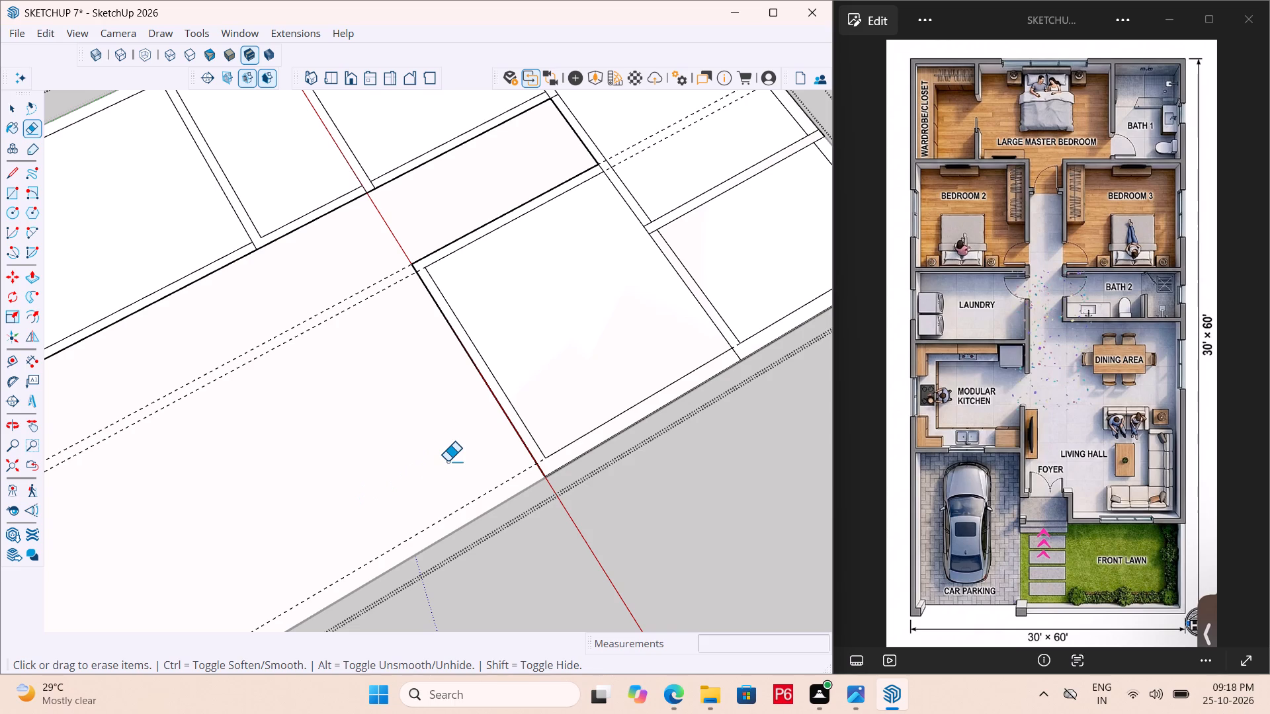
{"action": "key", "text": "t"}
{"action": "left_click", "coordinate": [493, 398]}
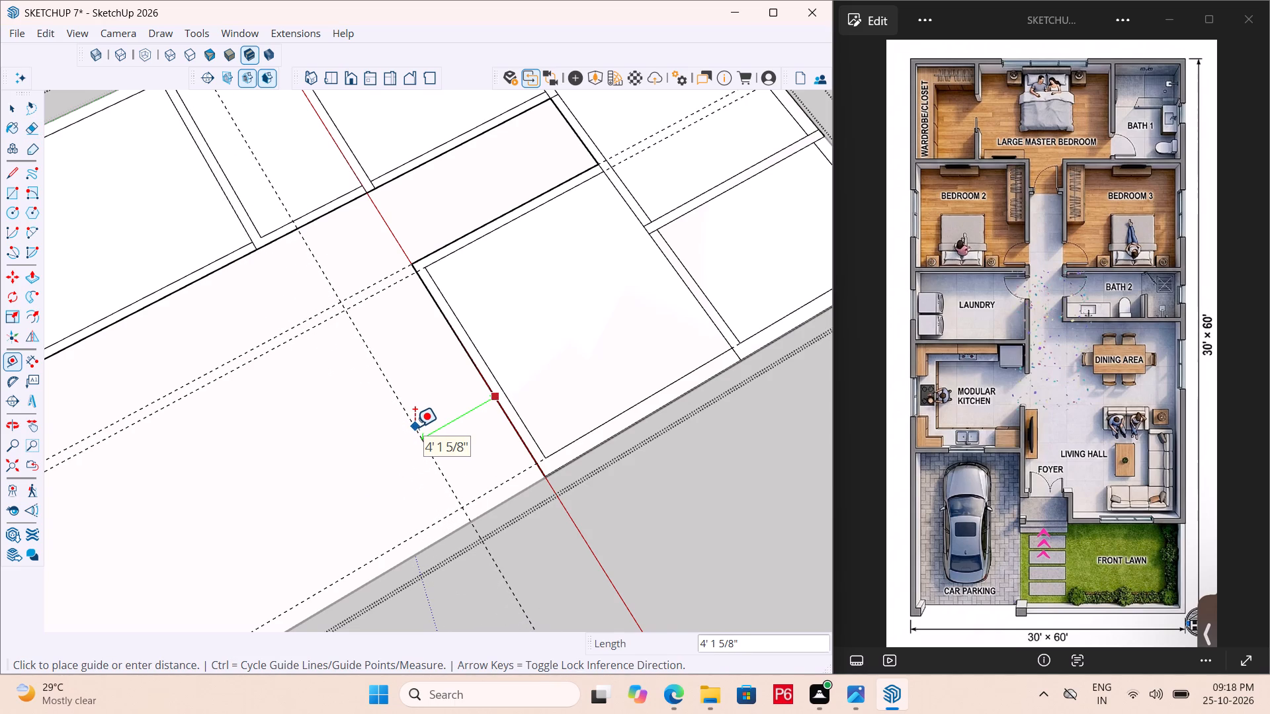
{"action": "type", "text": "4'"}
{"action": "key", "text": "Return"}
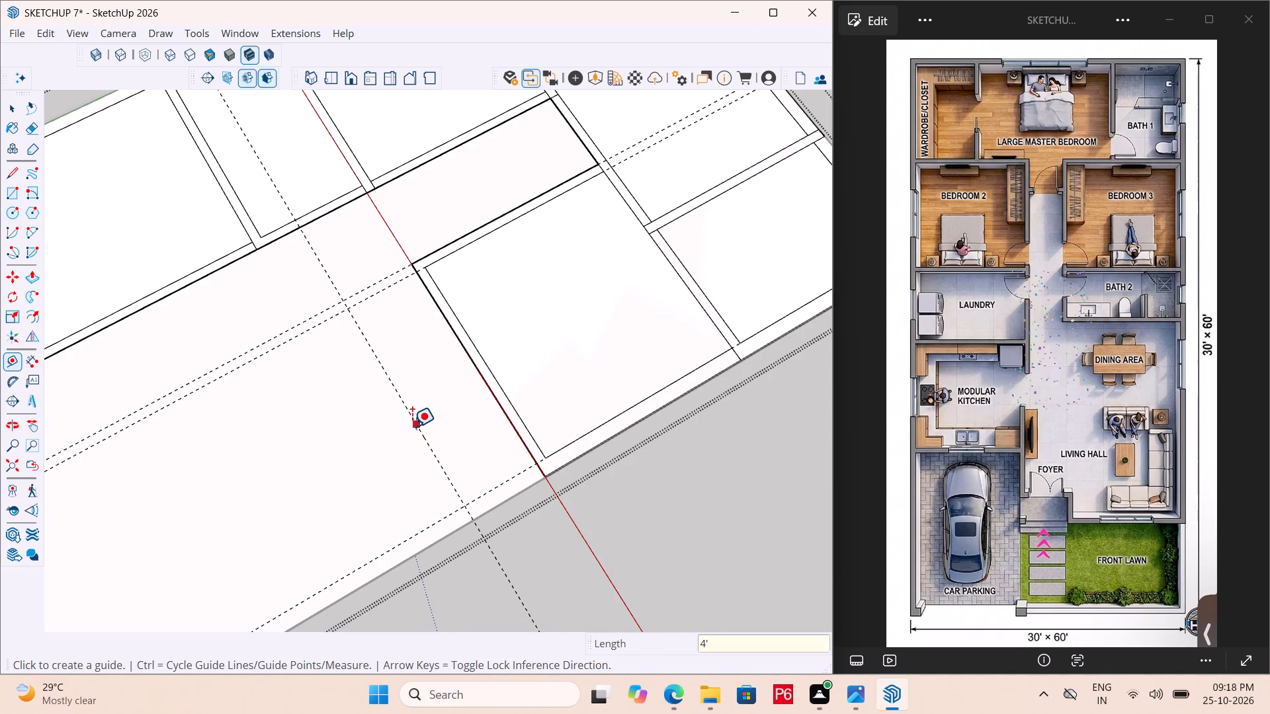
{"action": "left_click", "coordinate": [417, 425]}
{"action": "type", "text": "6\""}
{"action": "key", "text": "Return"}
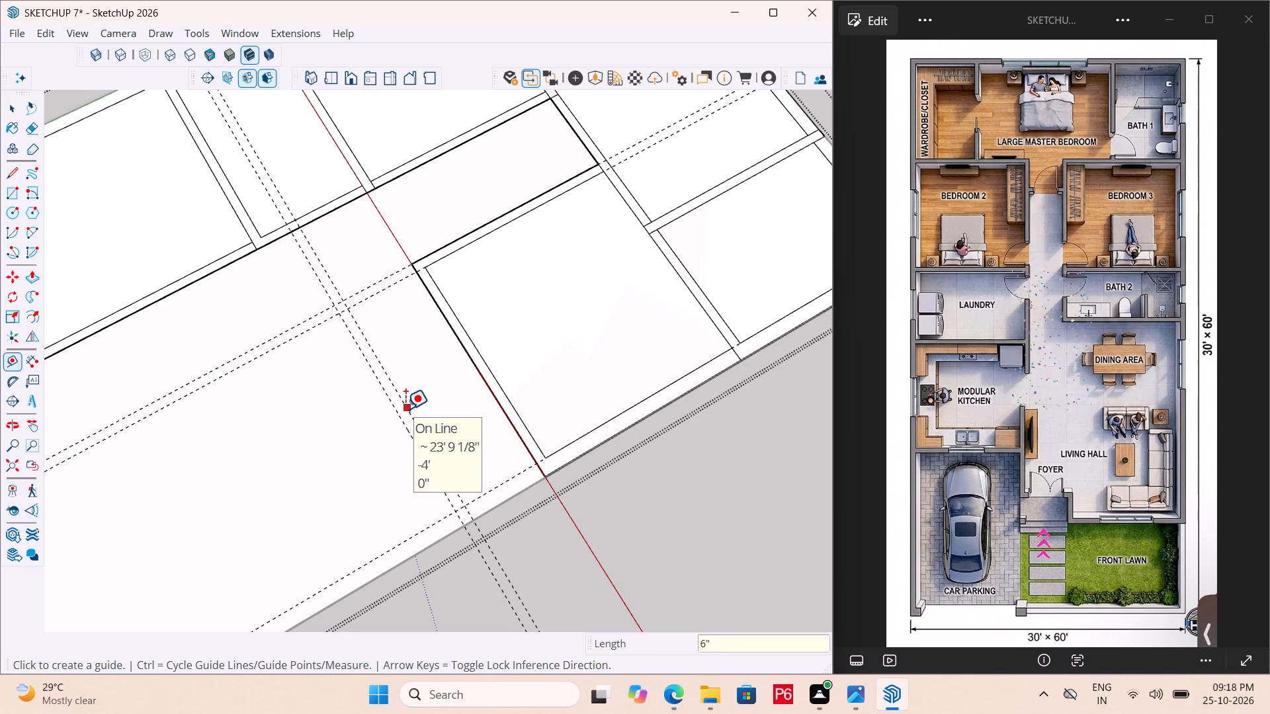
Save the model with the crosswise Bath 2 guides.
{"action": "key", "text": "ctrl+s"}
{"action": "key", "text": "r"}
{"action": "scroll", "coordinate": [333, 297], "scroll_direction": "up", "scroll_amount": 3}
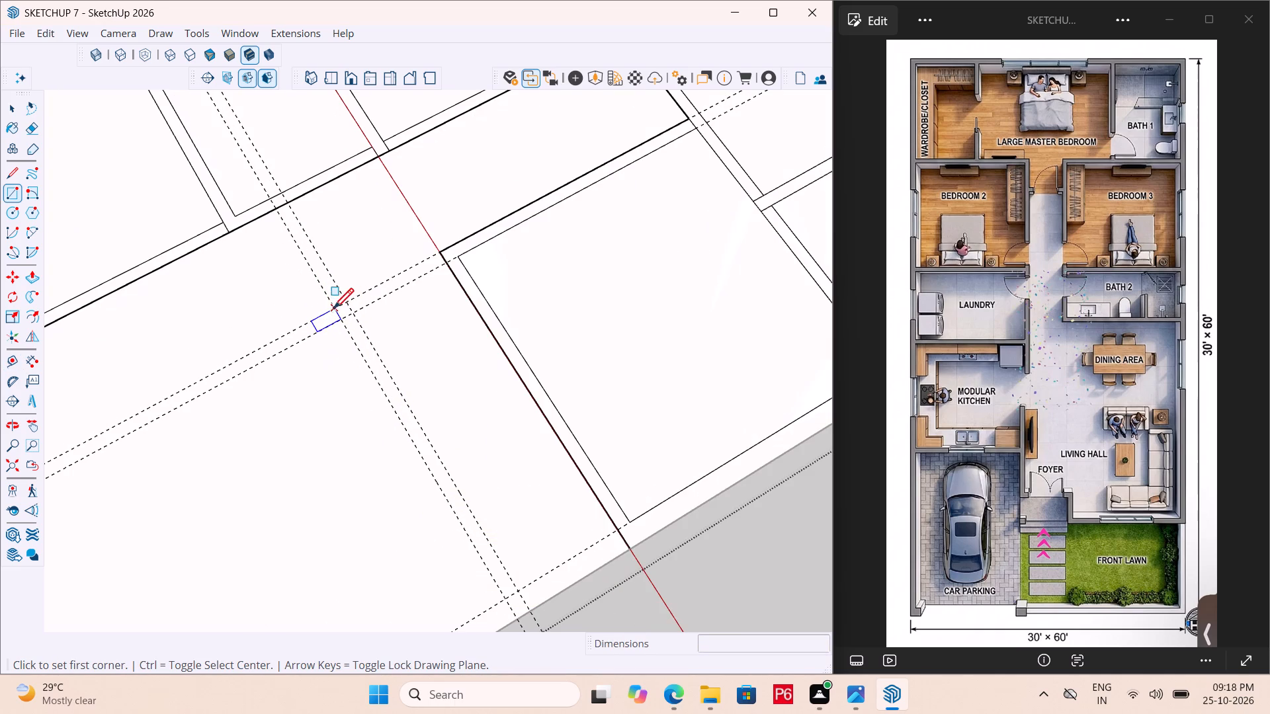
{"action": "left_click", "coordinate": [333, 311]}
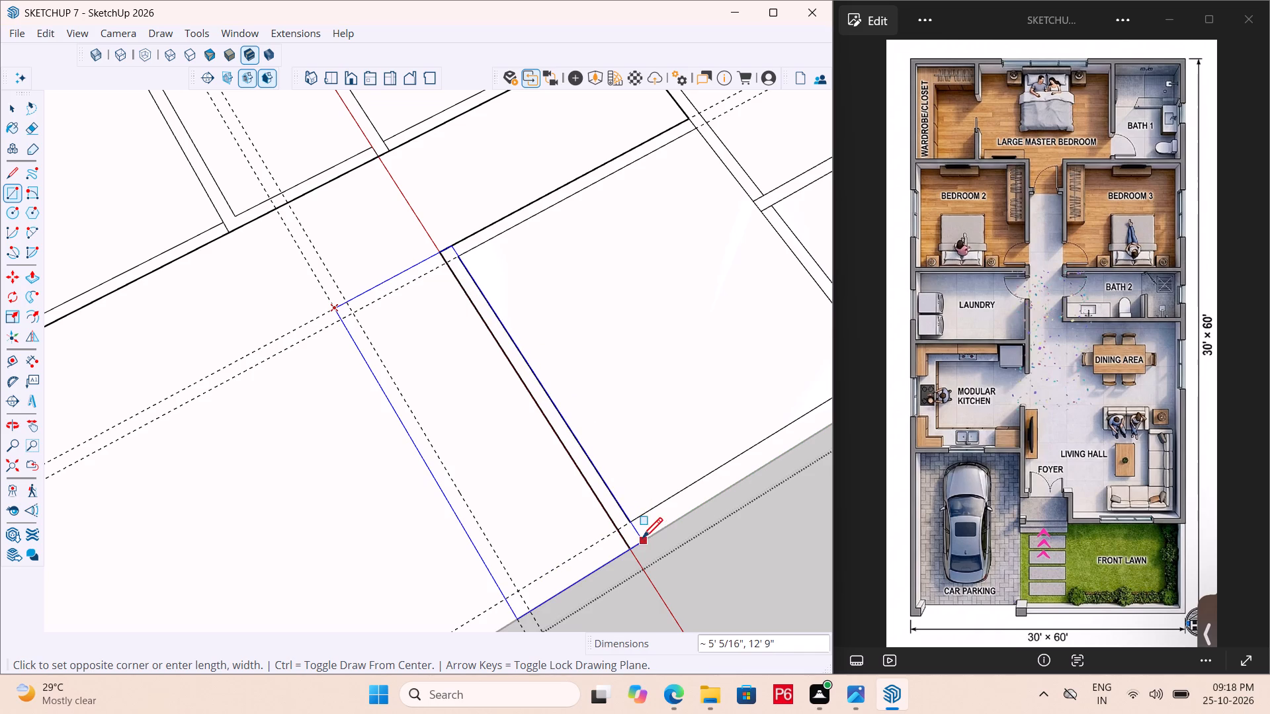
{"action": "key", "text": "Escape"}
Place a crosswise guide 6" from Bedroom 3's Bath 2 side edge, along the shared wall's inner face.
{"action": "scroll", "coordinate": [612, 557], "scroll_direction": "down", "scroll_amount": 2}
{"action": "middle_click_drag", "start_coordinate": [554, 516], "coordinate": [480, 483]}
{"action": "scroll", "coordinate": [592, 582], "scroll_direction": "up", "scroll_amount": 4}
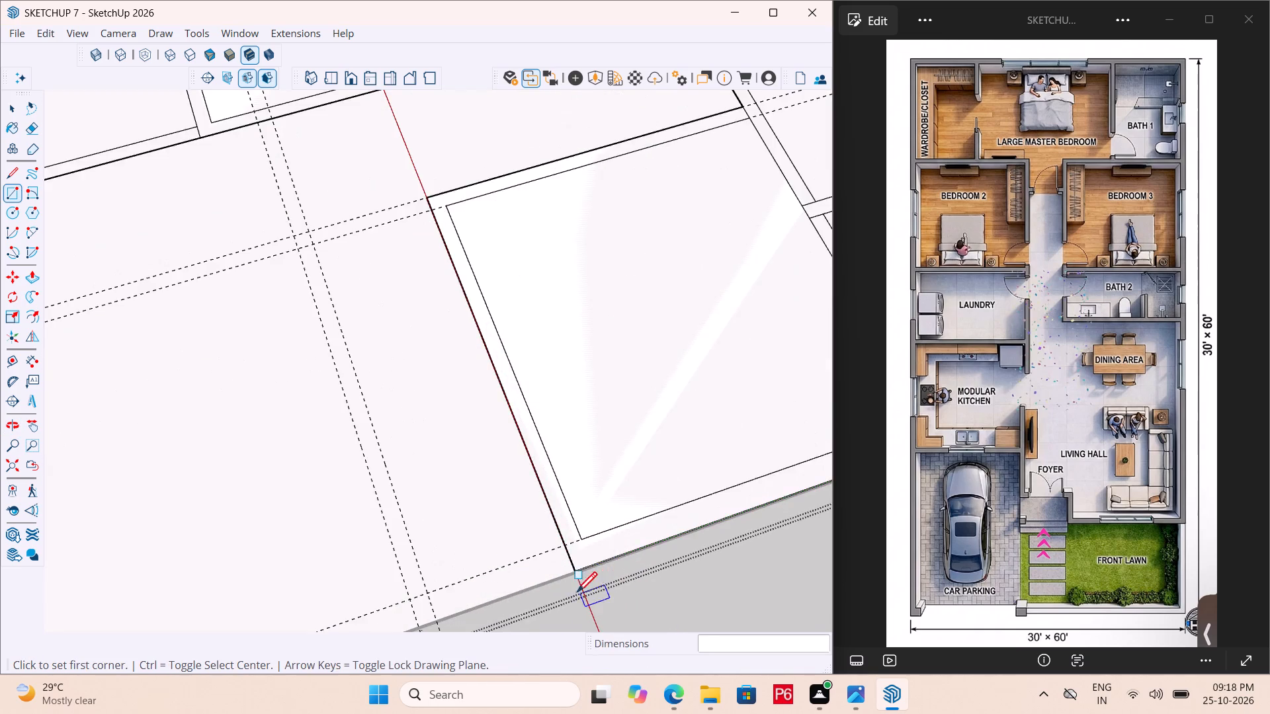
{"action": "middle_click_drag", "start_coordinate": [577, 595], "coordinate": [671, 630]}
{"action": "scroll", "coordinate": [672, 604], "scroll_direction": "up", "scroll_amount": 3}
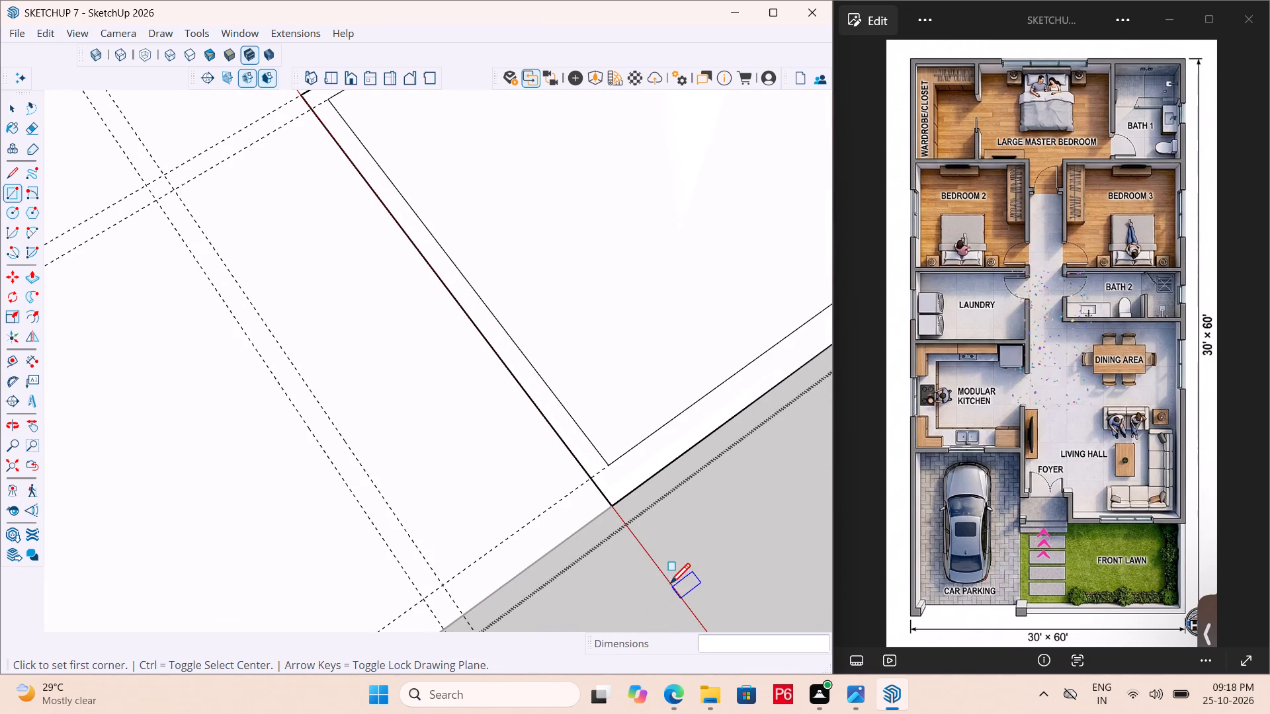
{"action": "key", "text": "t"}
{"action": "left_click", "coordinate": [577, 465]}
{"action": "left_click", "coordinate": [595, 449]}
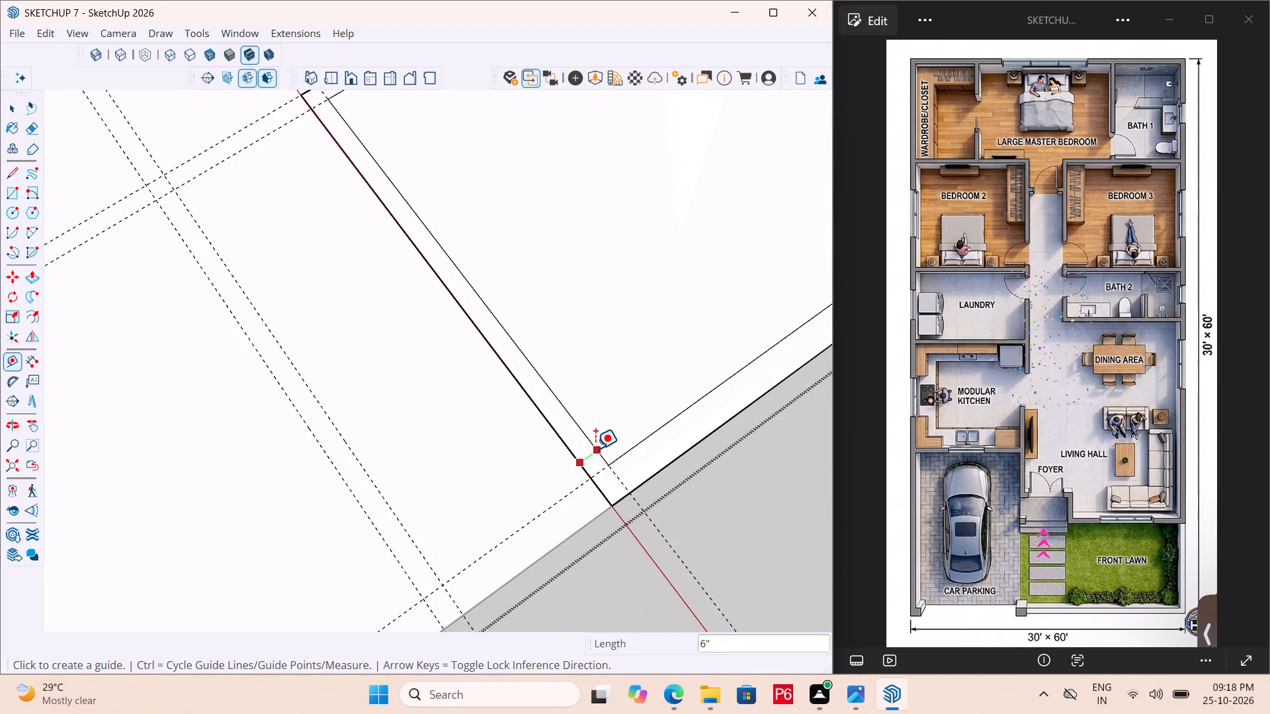
{"action": "scroll", "coordinate": [651, 455], "scroll_direction": "down", "scroll_amount": 3}
{"action": "key", "text": "Escape"}
Save the model with the new shared-wall guide.
{"action": "key", "text": "ctrl+s"}
{"action": "key", "text": "ctrl+s"}
{"action": "key", "text": "ctrl+s"}
{"action": "key", "text": "ctrl+s"}
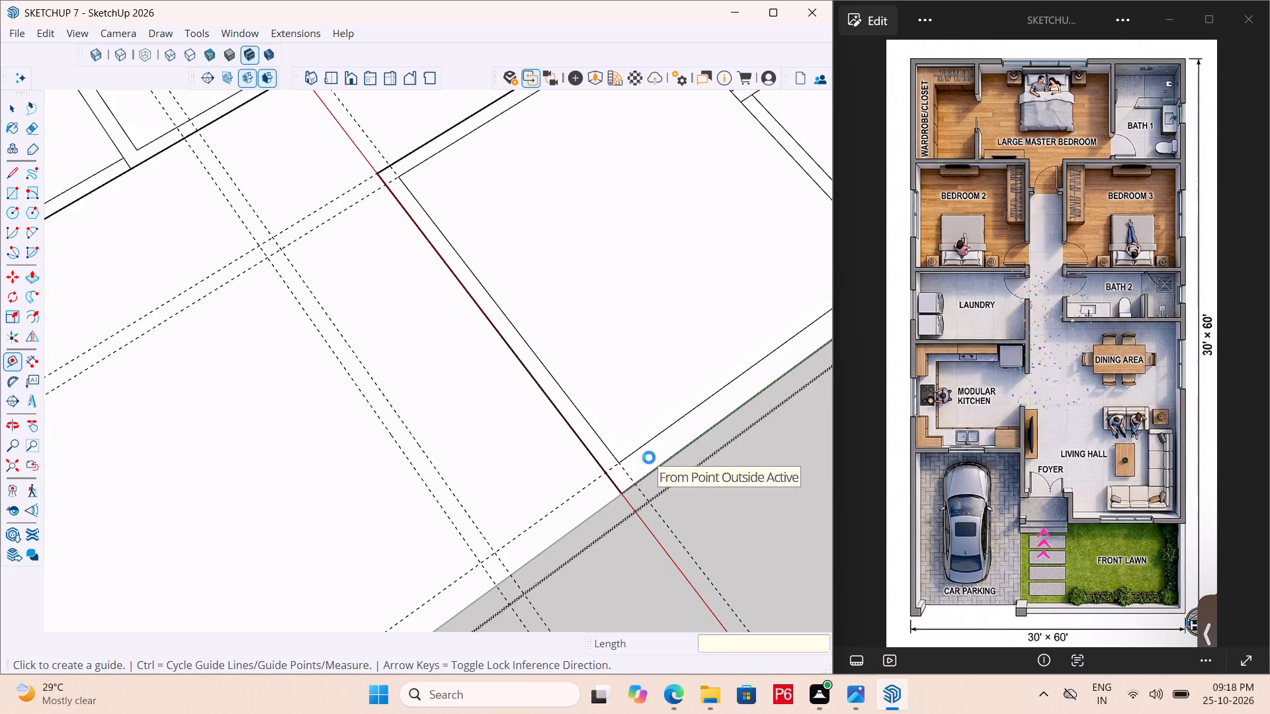
Draw Bath 2's outer rectangle, 5' × 12' 9", and its inner rectangle, 11' 6" × 4', on the guide intersections.
{"action": "key", "text": "r"}
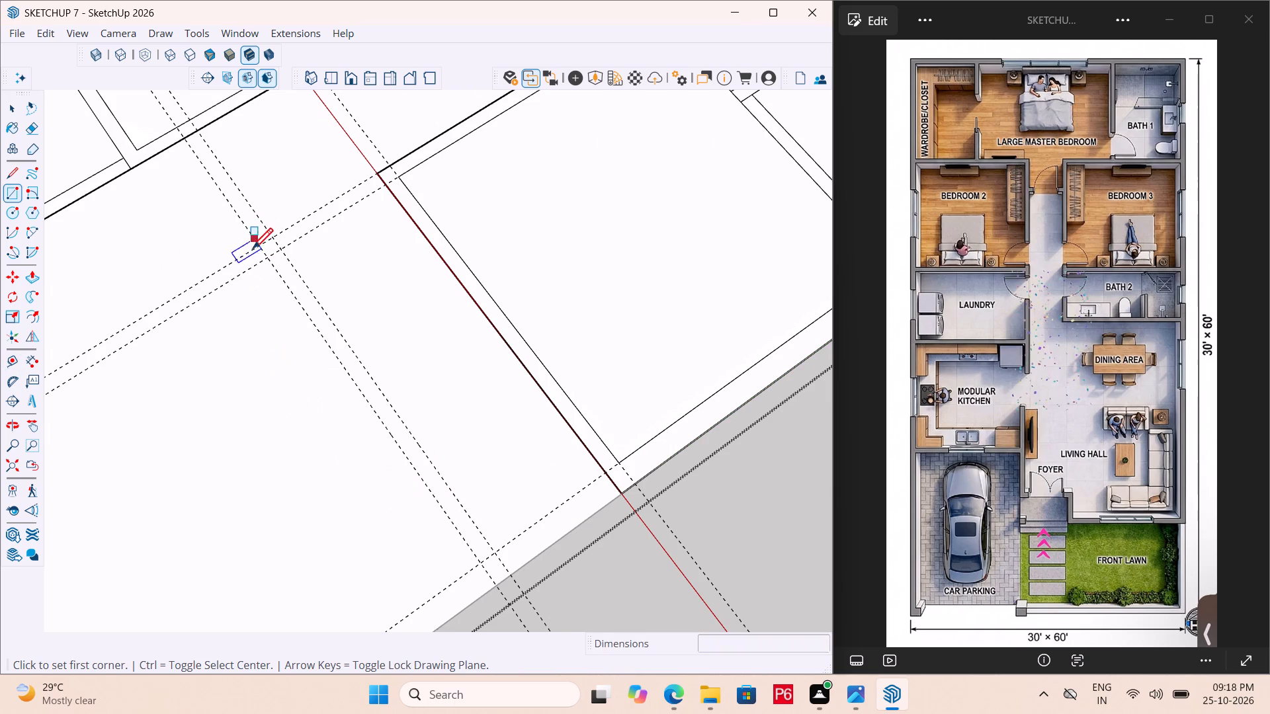
{"action": "left_click", "coordinate": [258, 246]}
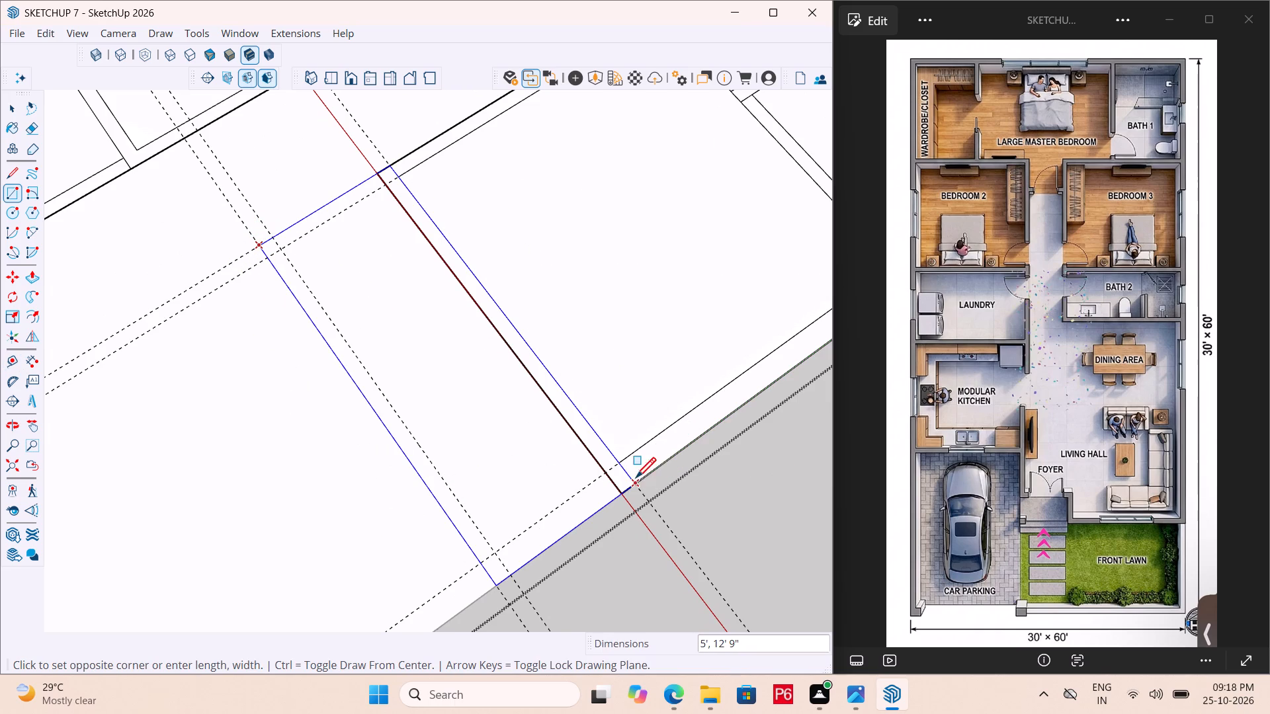
{"action": "left_click", "coordinate": [634, 483]}
{"action": "left_click_drag", "start_coordinate": [280, 247], "coordinate": [288, 247]}
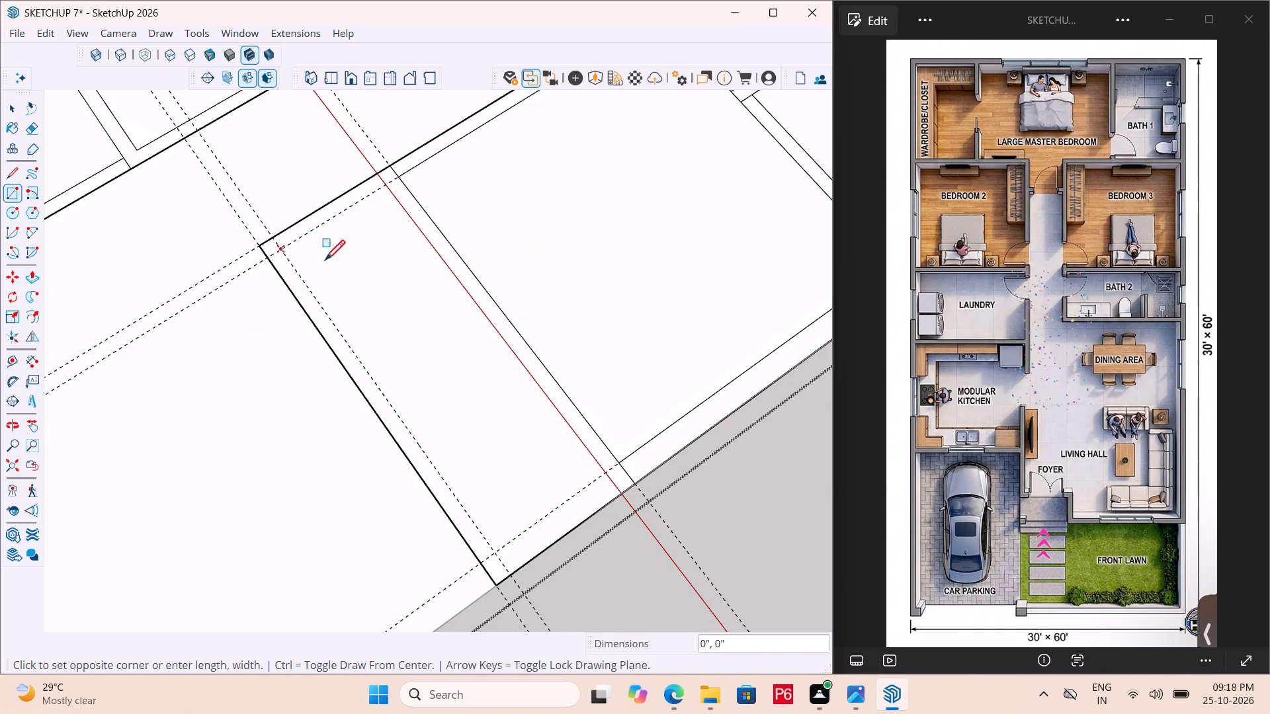
{"action": "left_click", "coordinate": [605, 475]}
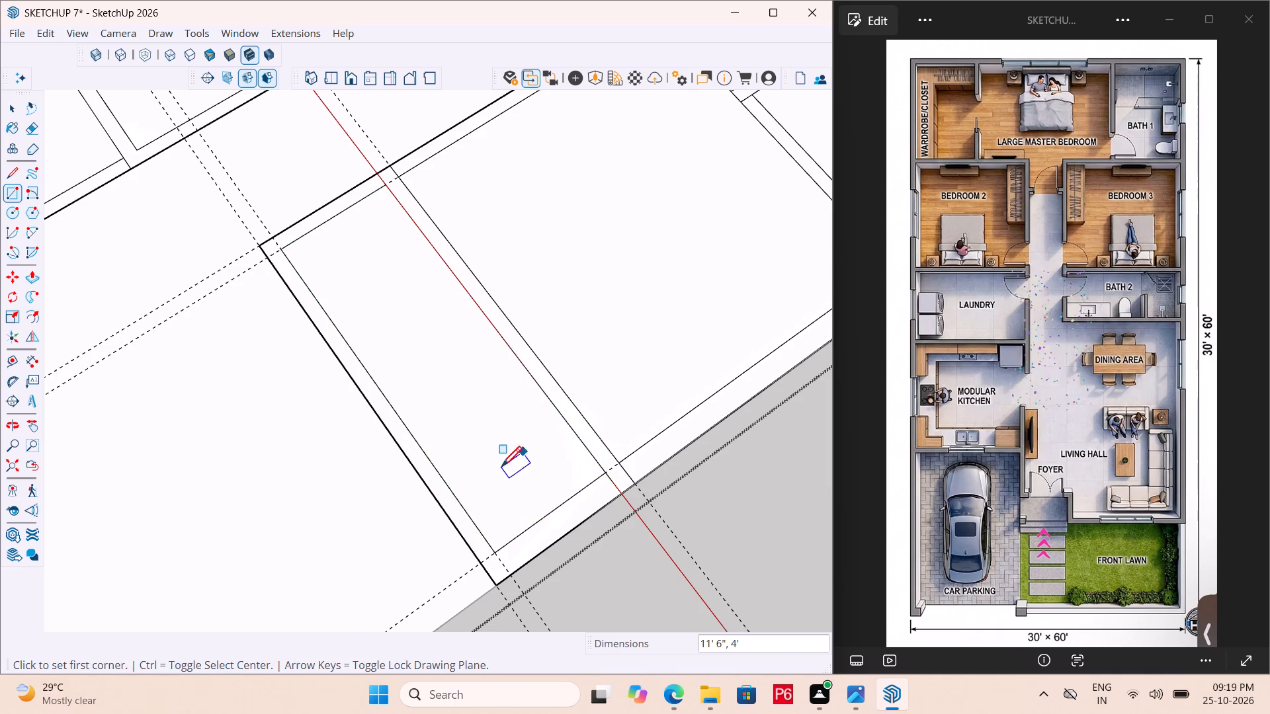
Save the model with Bath 2 outlined.
{"action": "scroll", "coordinate": [495, 476], "scroll_direction": "down", "scroll_amount": 2}
{"action": "key", "text": "ctrl+s"}
{"action": "key", "text": "ctrl+s"}
{"action": "key", "text": "ctrl+s"}
{"action": "key", "text": "ctrl+s"}
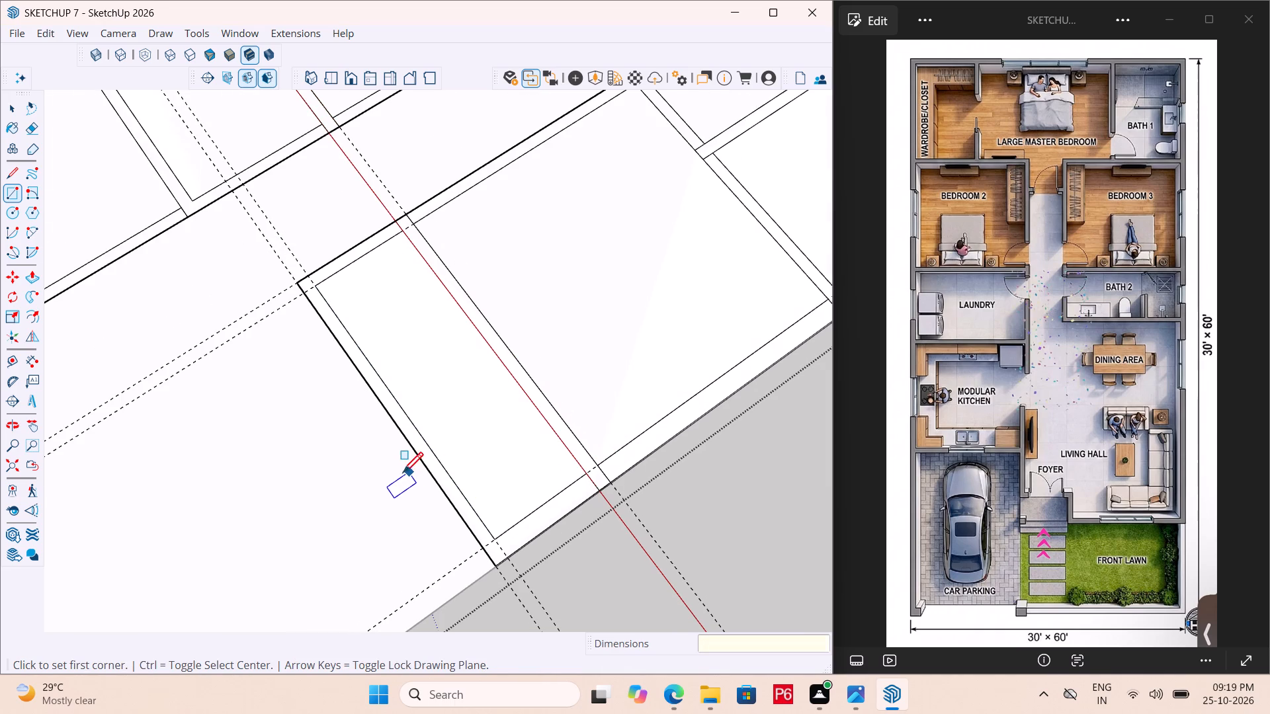
Erase the crosswise guide on the Bedroom 3–Bath 2 wall and the two lengthwise guides along Bath 2's corridor side.
{"action": "scroll", "coordinate": [403, 475], "scroll_direction": "down", "scroll_amount": 4}
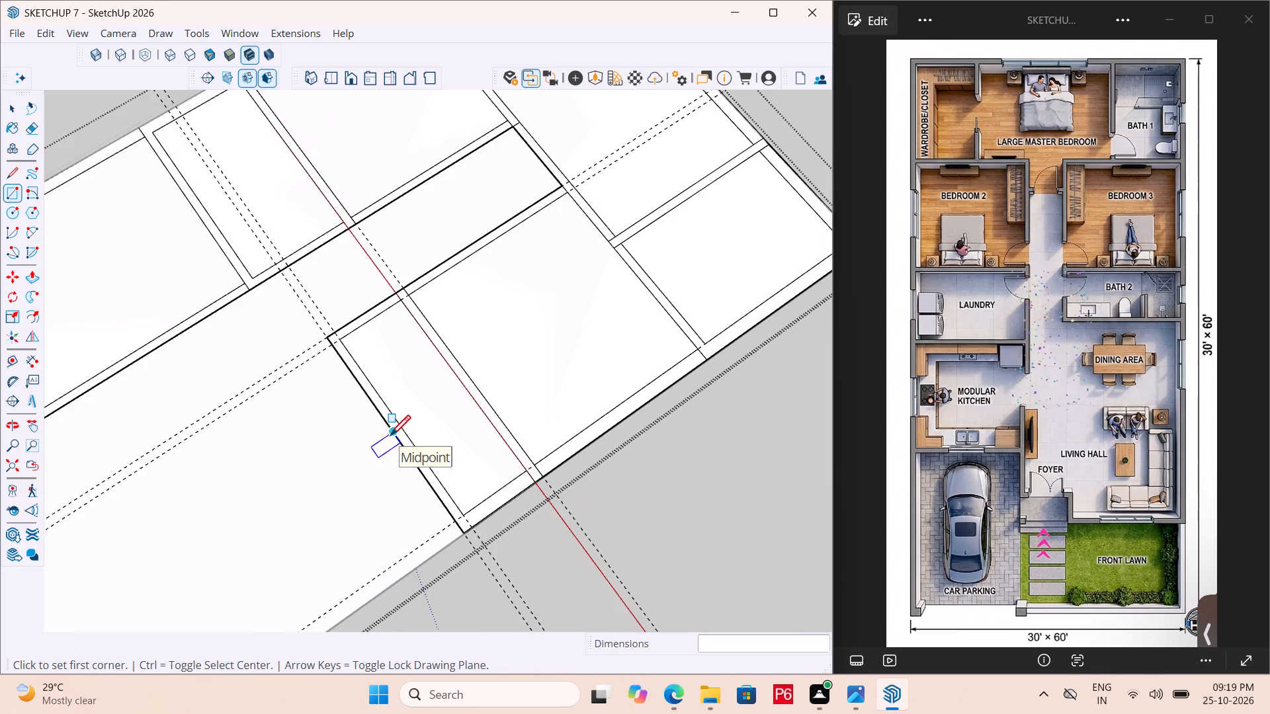
{"action": "key", "text": "e"}
{"action": "left_click", "coordinate": [384, 255]}
{"action": "left_click", "coordinate": [378, 260]}
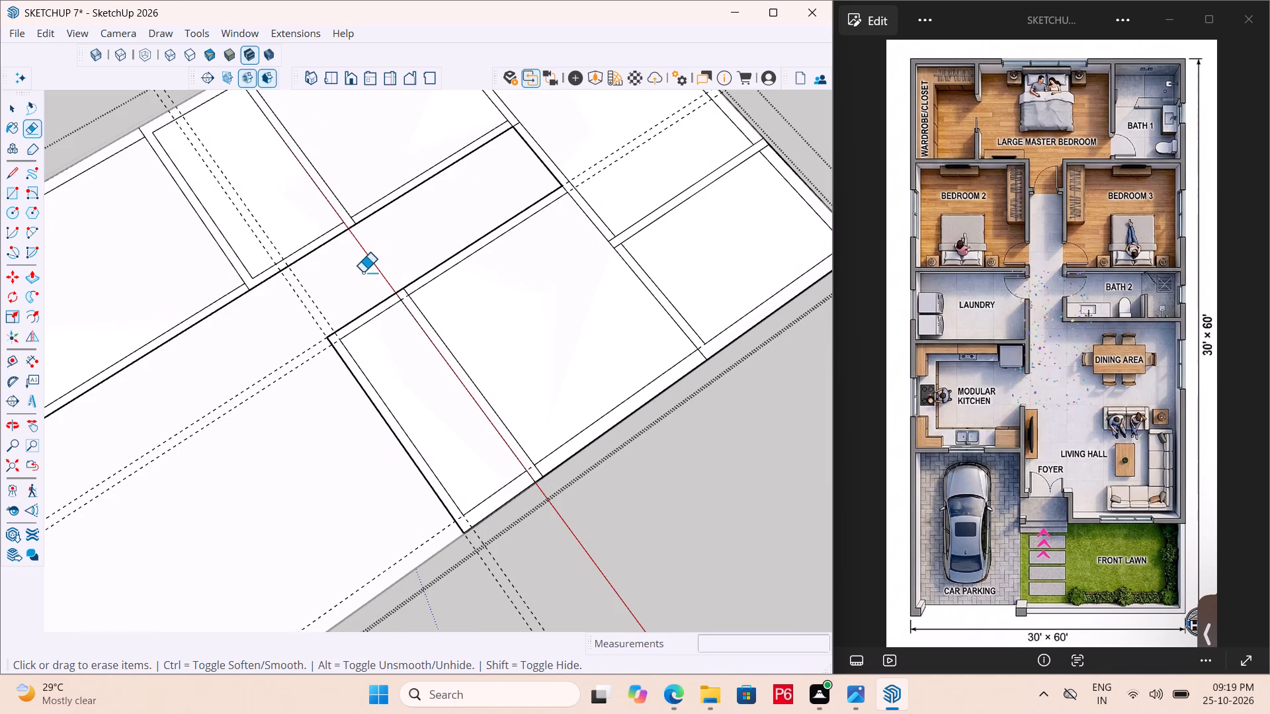
{"action": "scroll", "coordinate": [671, 292], "scroll_direction": "down", "scroll_amount": 3}
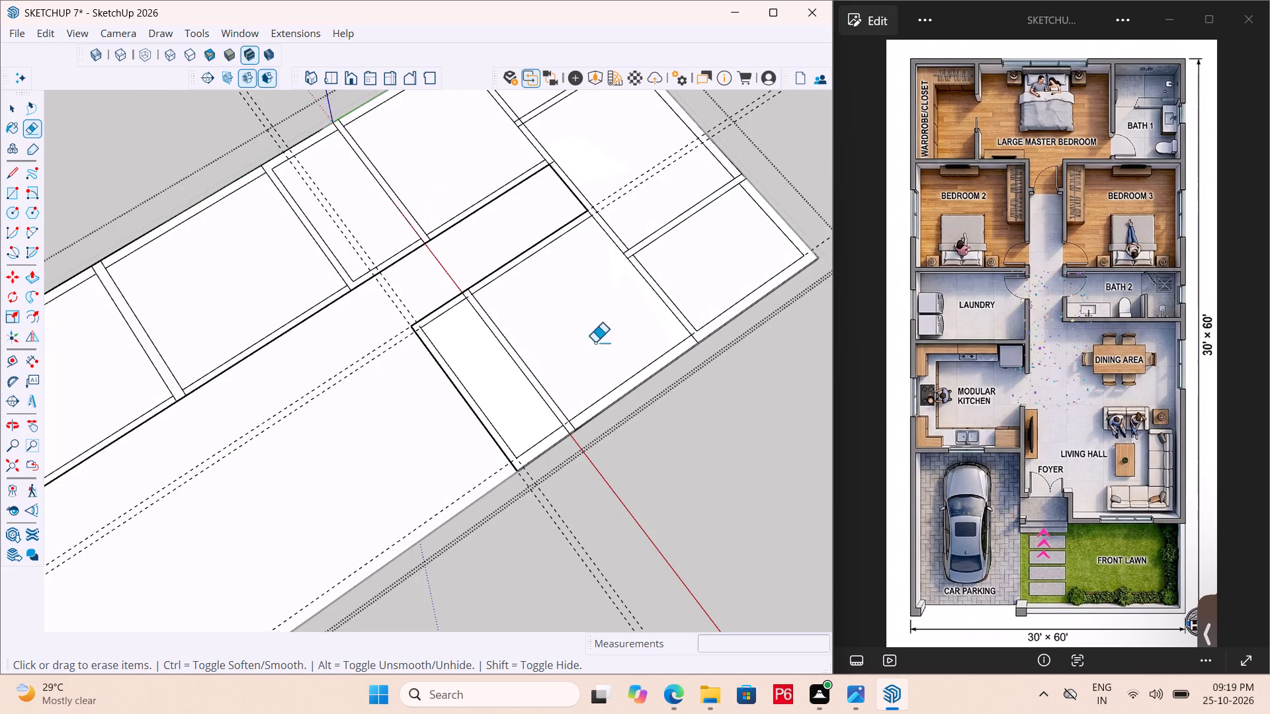
{"action": "scroll", "coordinate": [572, 362], "scroll_direction": "down", "scroll_amount": 2}
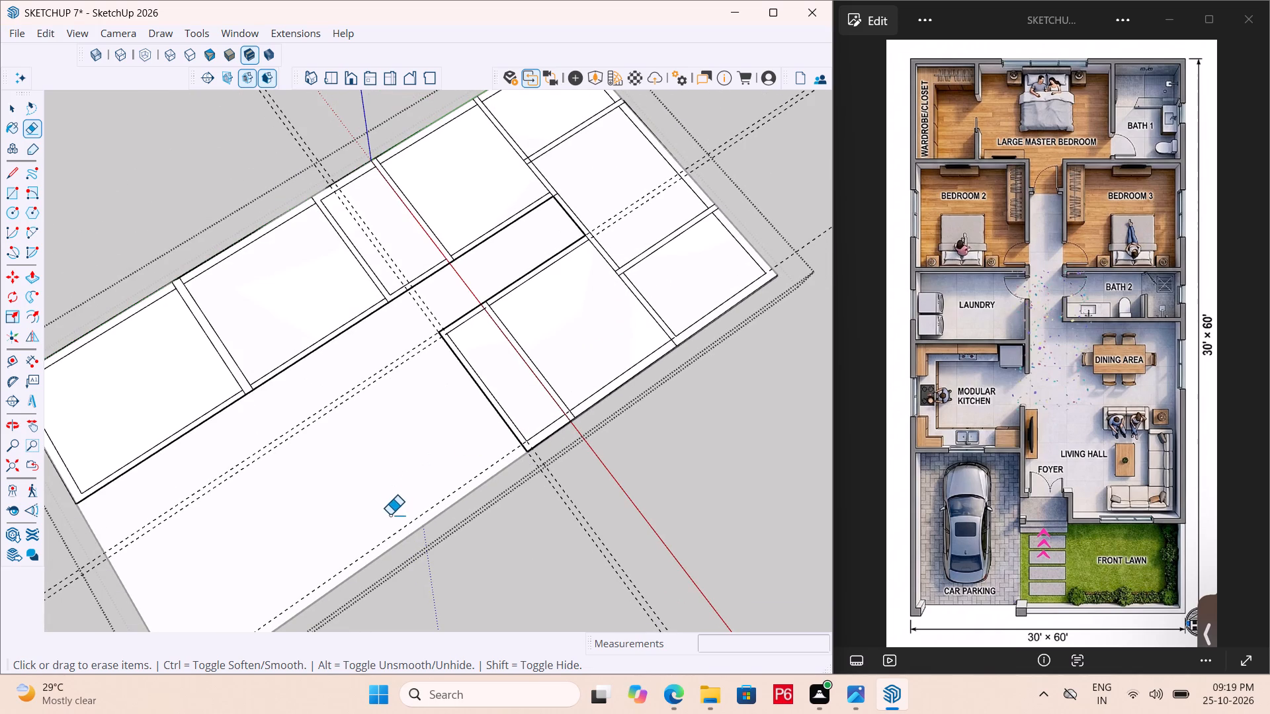
{"action": "left_click_drag", "start_coordinate": [652, 212], "coordinate": [644, 200]}
{"action": "left_click", "coordinate": [644, 200]}
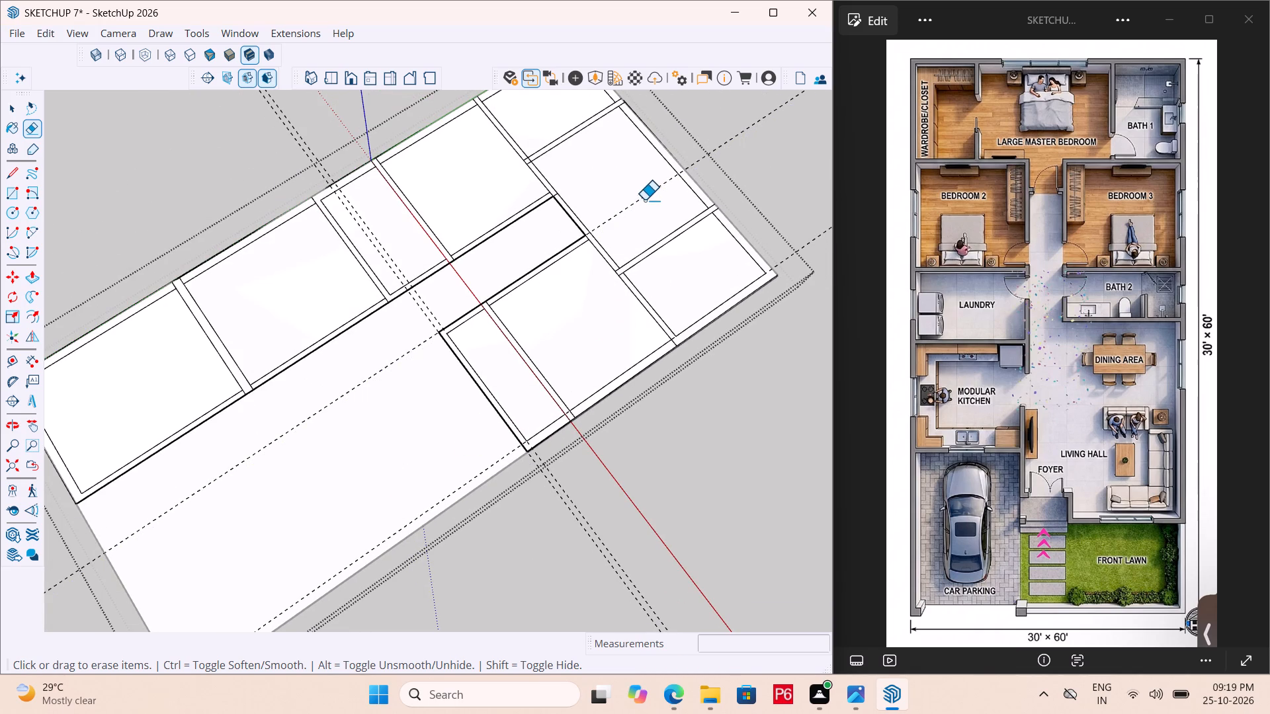
{"action": "left_click", "coordinate": [642, 197]}
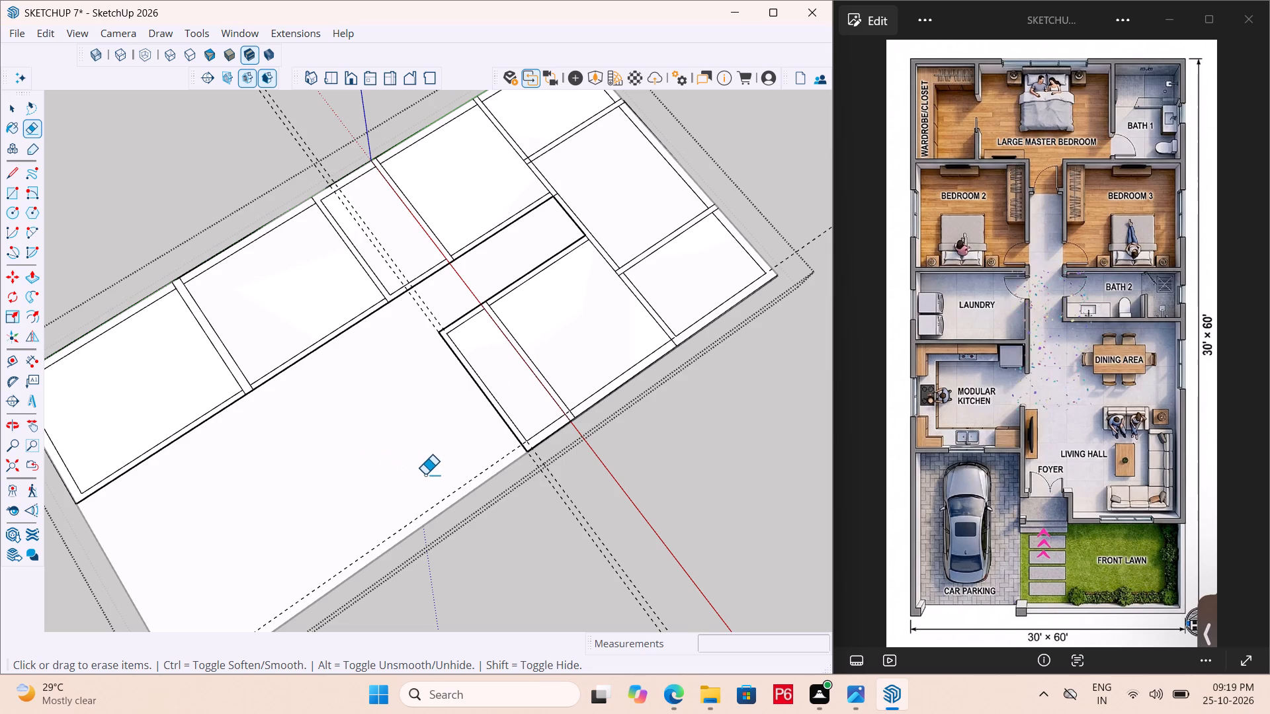
Place a crosswise guide 20' from Bath 2's outer edge toward the front lawn, and a second one 9" beyond it.
{"action": "scroll", "coordinate": [425, 475], "scroll_direction": "up", "scroll_amount": 3}
{"action": "scroll", "coordinate": [574, 351], "scroll_direction": "down", "scroll_amount": 5}
{"action": "scroll", "coordinate": [499, 418], "scroll_direction": "up", "scroll_amount": 4}
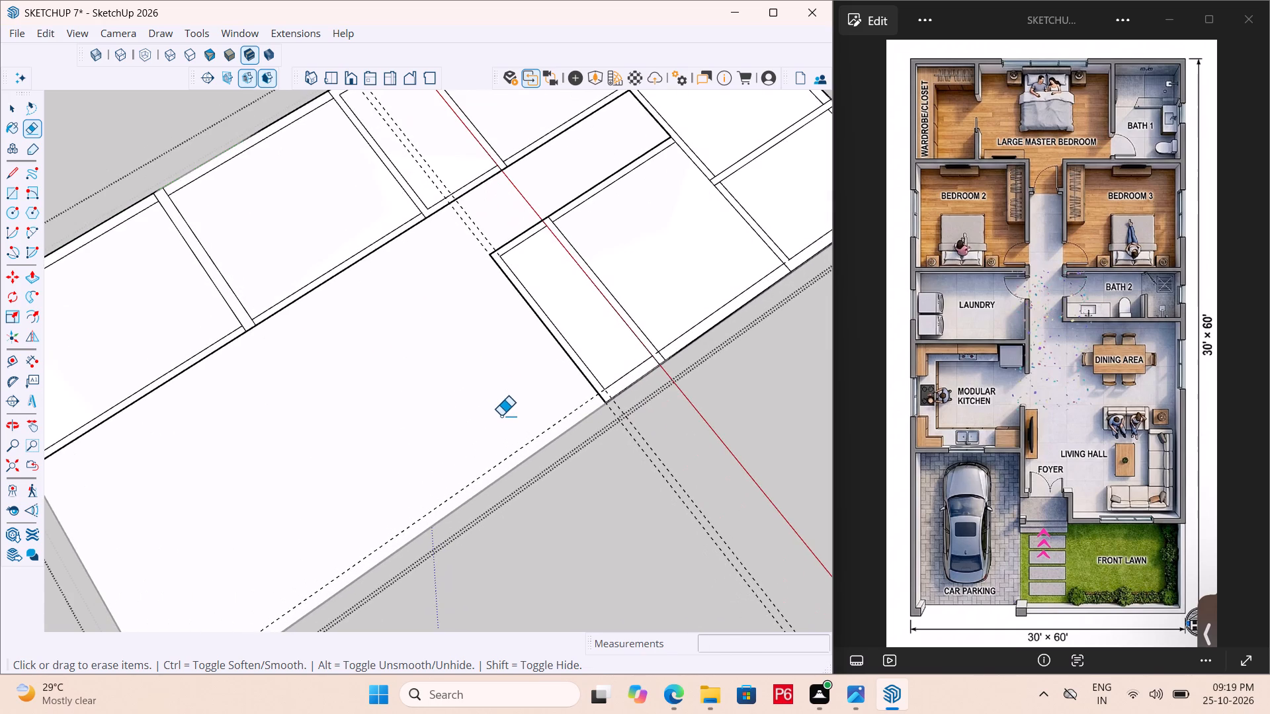
{"action": "key", "text": "t"}
{"action": "left_click", "coordinate": [547, 335]}
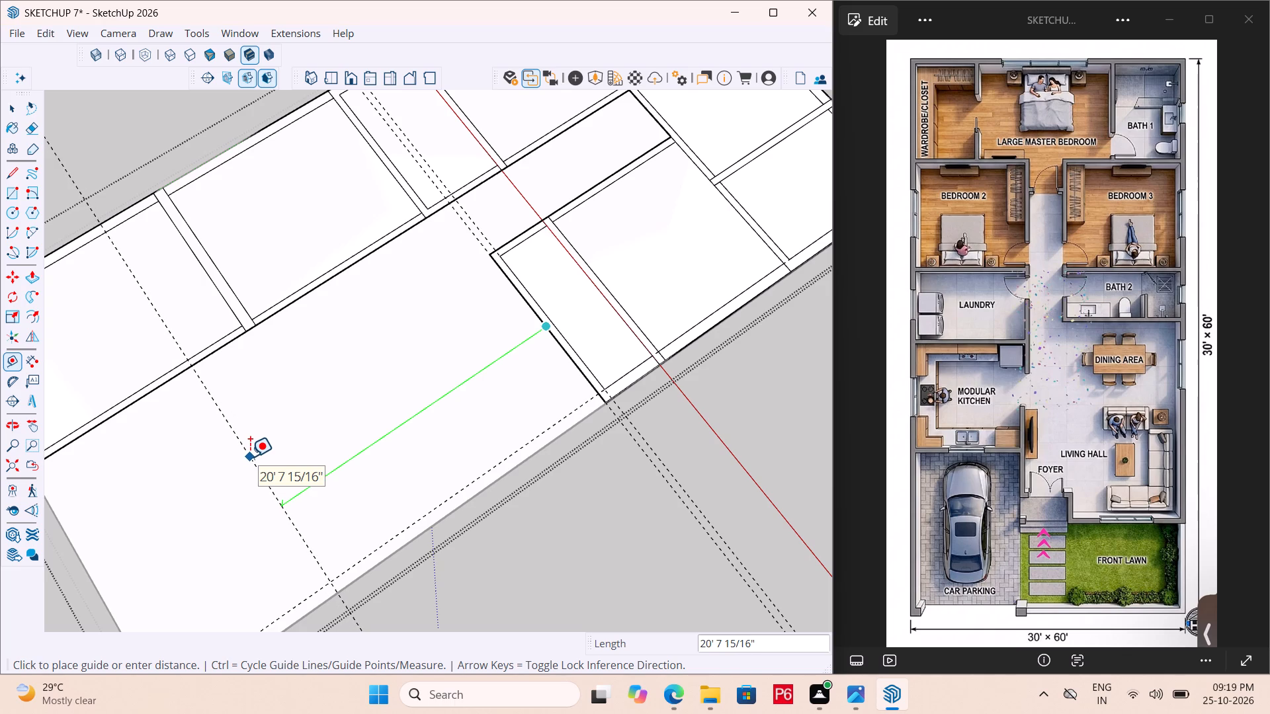
{"action": "type", "text": "20'"}
{"action": "key", "text": "Return"}
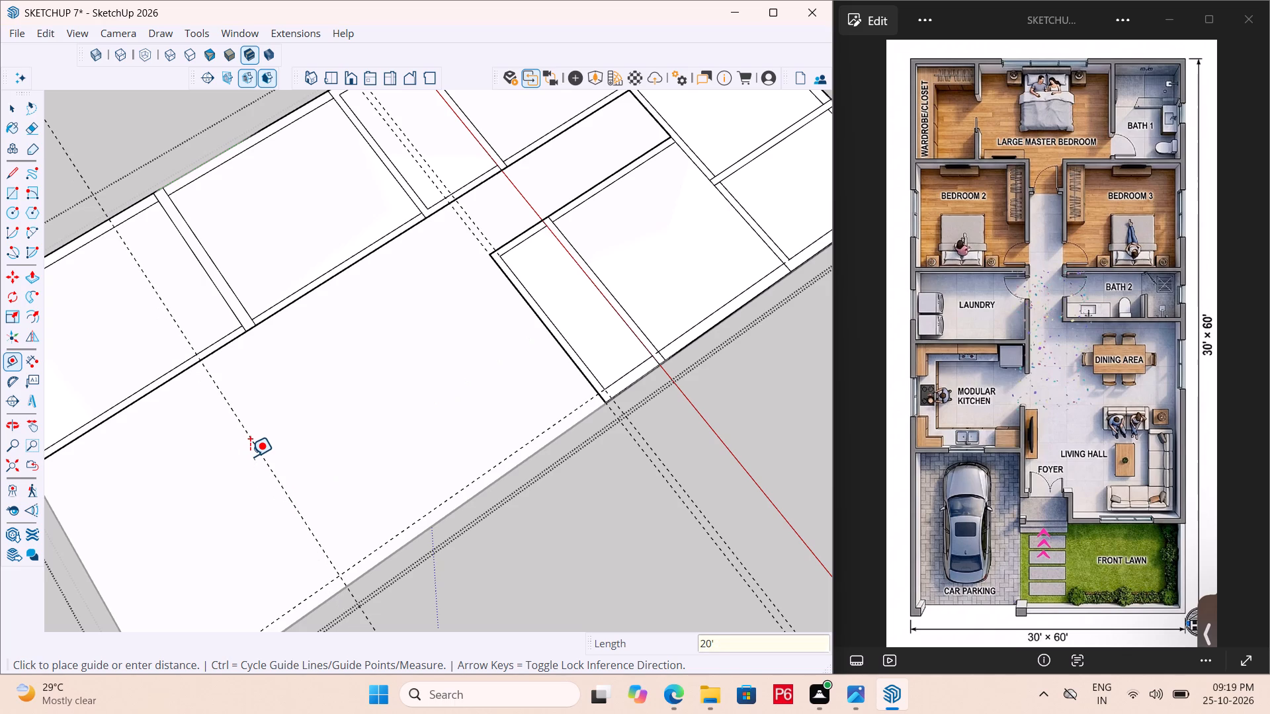
{"action": "scroll", "coordinate": [254, 372], "scroll_direction": "down", "scroll_amount": 3}
{"action": "left_click", "coordinate": [261, 442]}
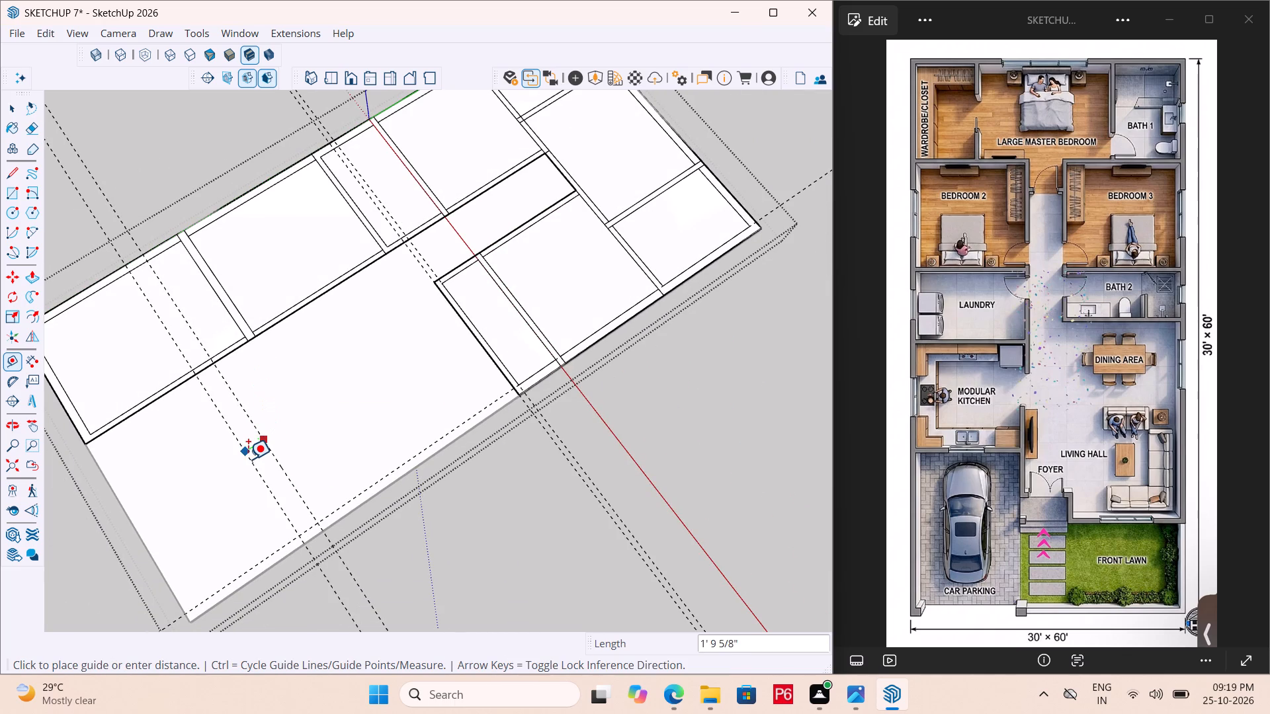
{"action": "type", "text": "9\""}
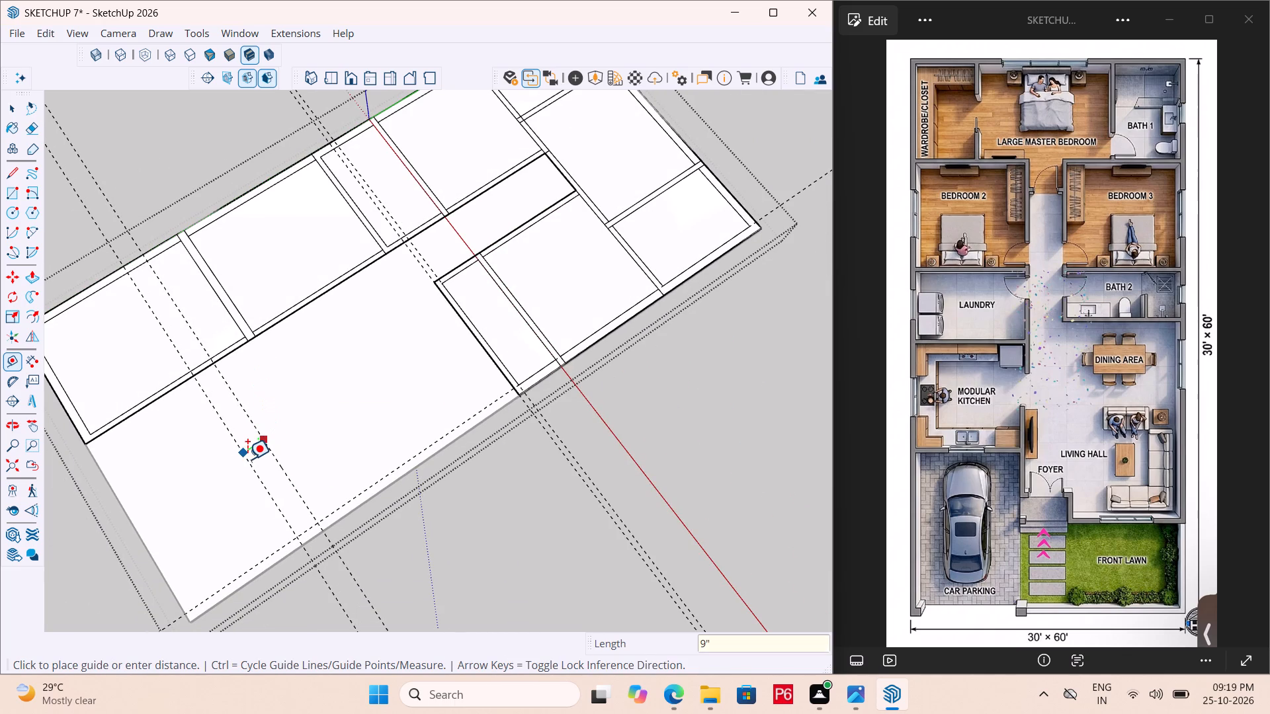
{"action": "key", "text": "Return"}
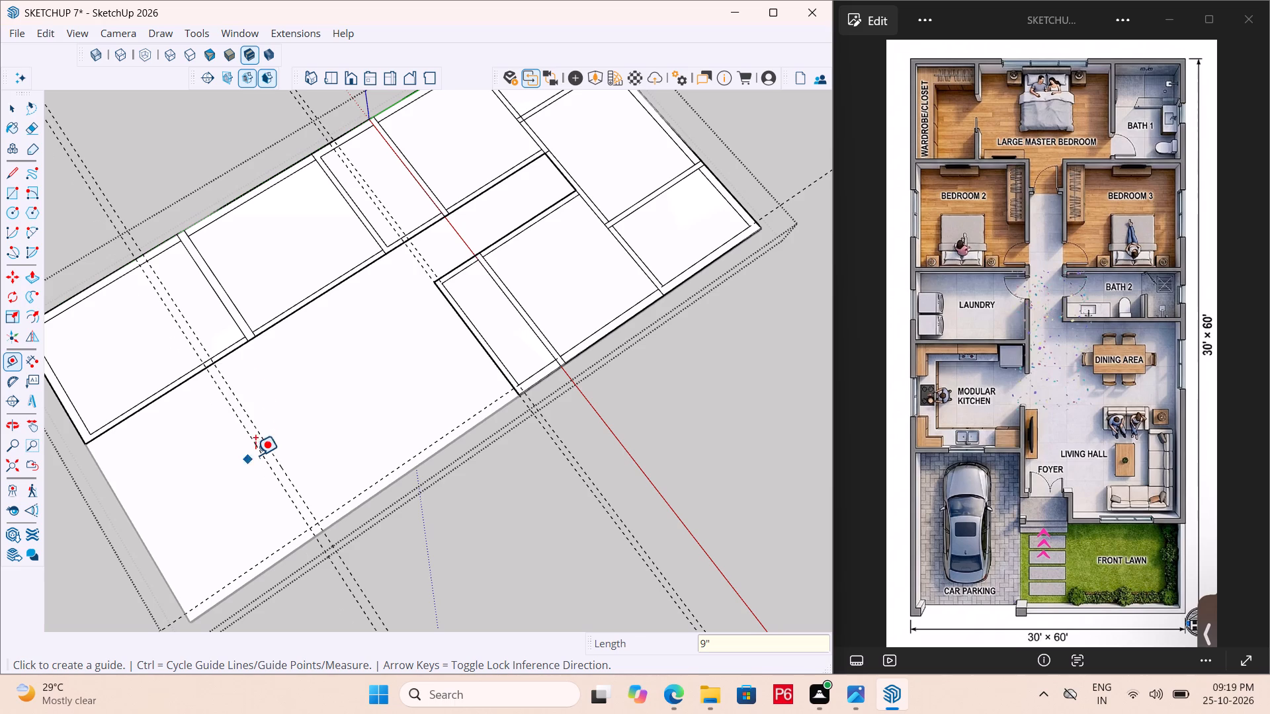
Place a crosswise guide 9" inside the plot's front edge.
{"action": "scroll", "coordinate": [340, 434], "scroll_direction": "down", "scroll_amount": 1}
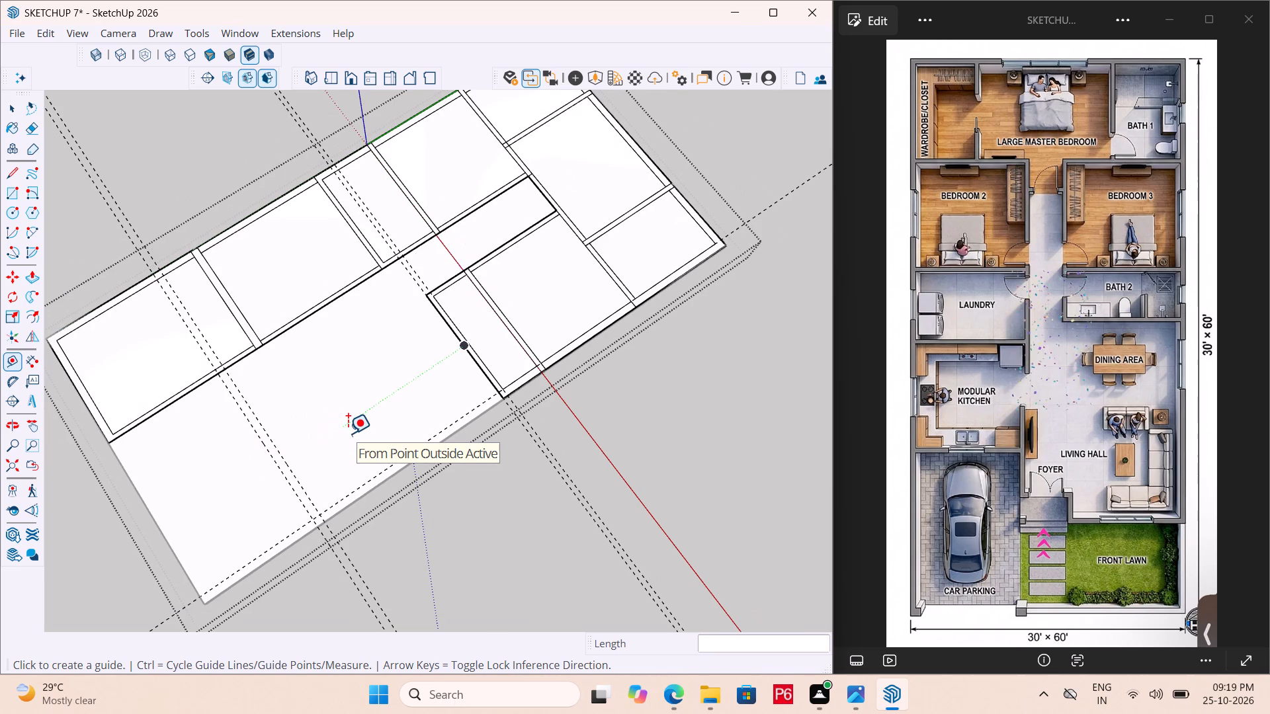
{"action": "left_click", "coordinate": [160, 532]}
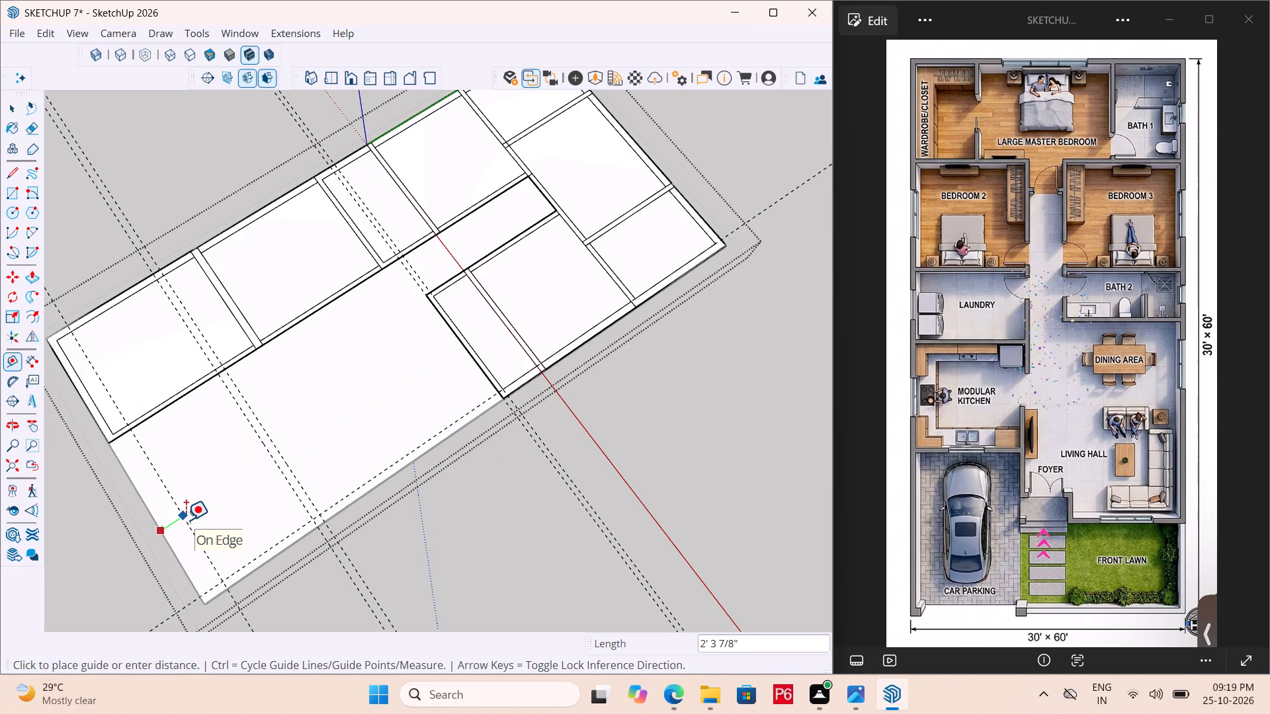
{"action": "type", "text": "9\""}
{"action": "key", "text": "Return"}
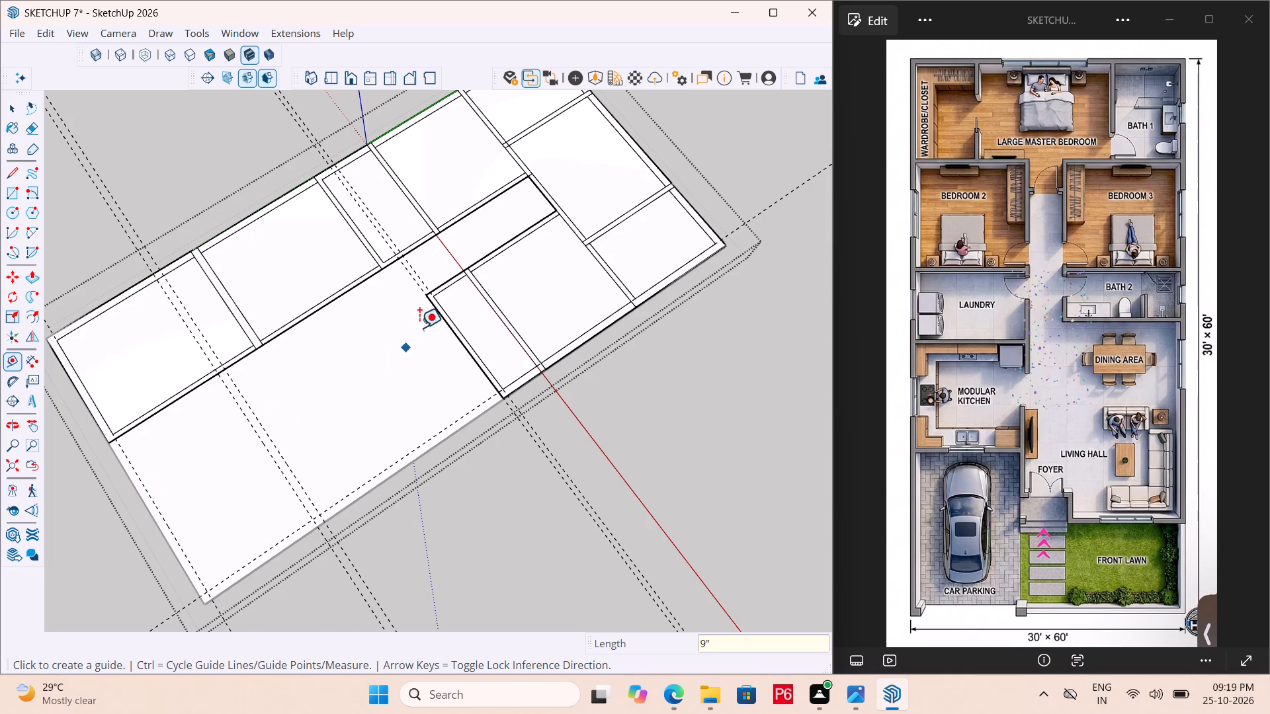
Draw the dining and living hall's outer rectangle, 21' 3" × 18', and its inner rectangle, 20' × 16' 9", on the guides.
{"action": "scroll", "coordinate": [429, 303], "scroll_direction": "up", "scroll_amount": 2}
{"action": "key", "text": "r"}
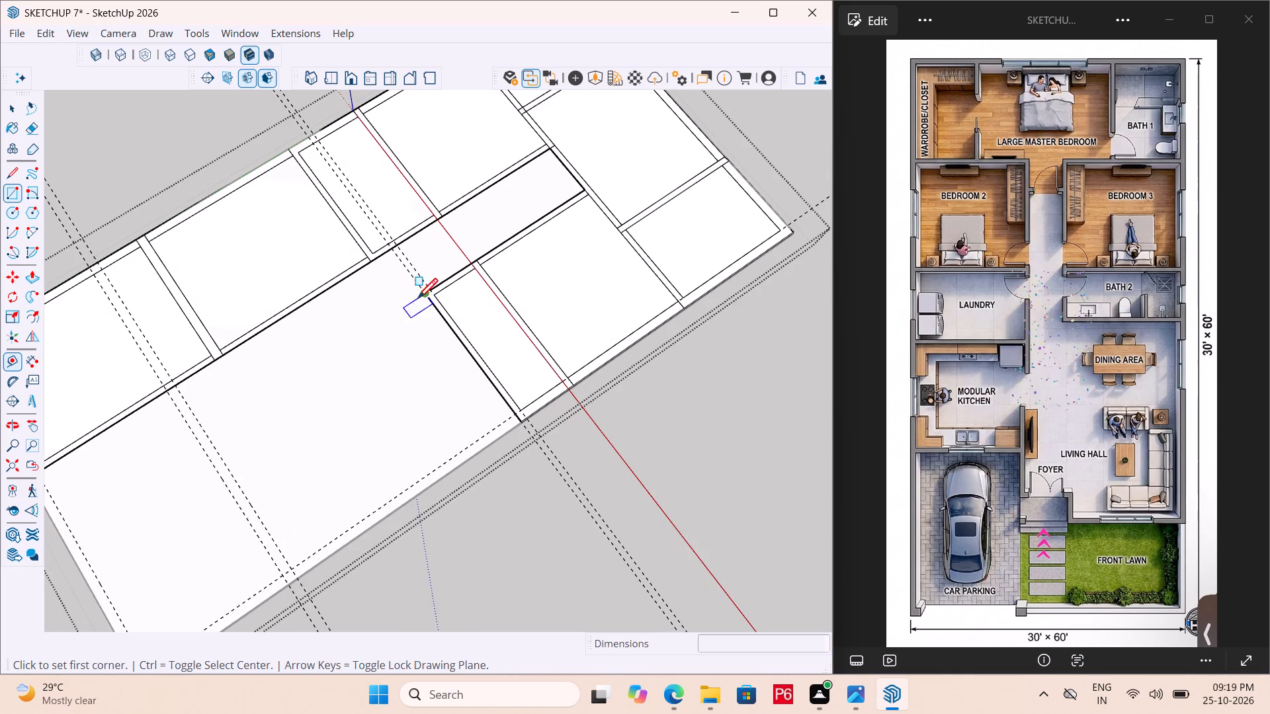
{"action": "scroll", "coordinate": [173, 387], "scroll_direction": "up", "scroll_amount": 4}
{"action": "left_click", "coordinate": [161, 385]}
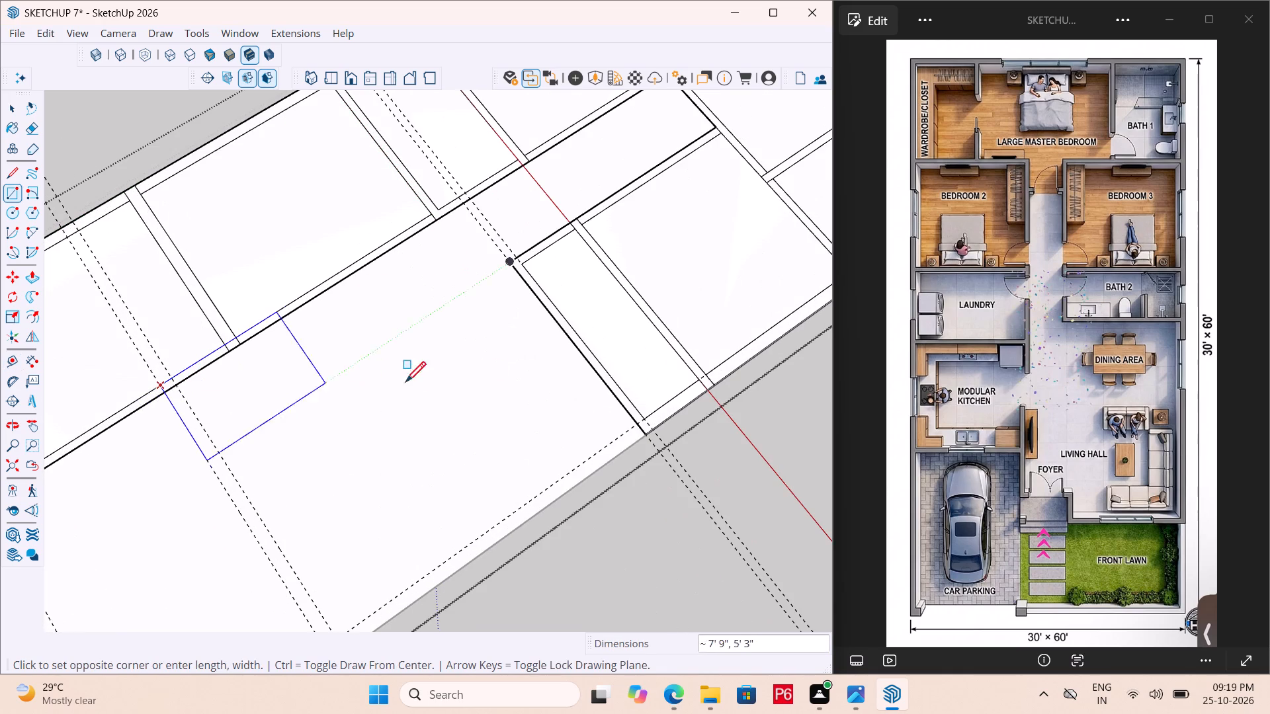
{"action": "left_click", "coordinate": [656, 428]}
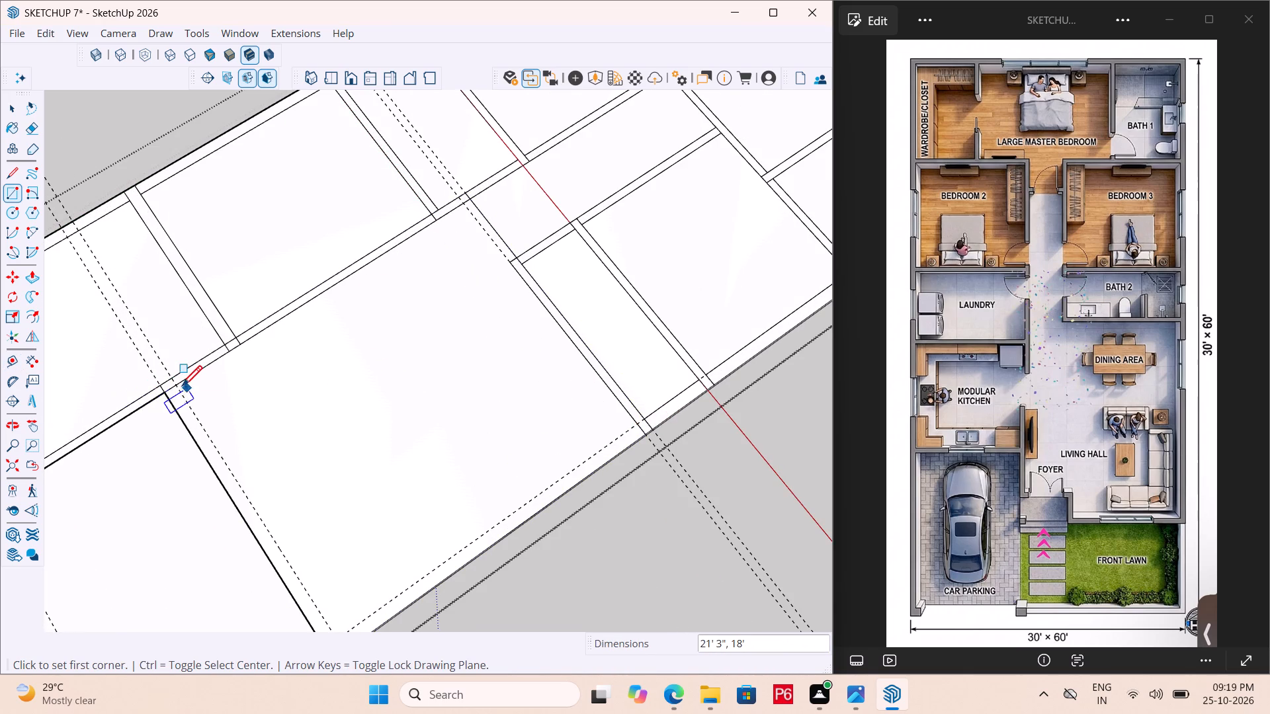
{"action": "left_click", "coordinate": [181, 388]}
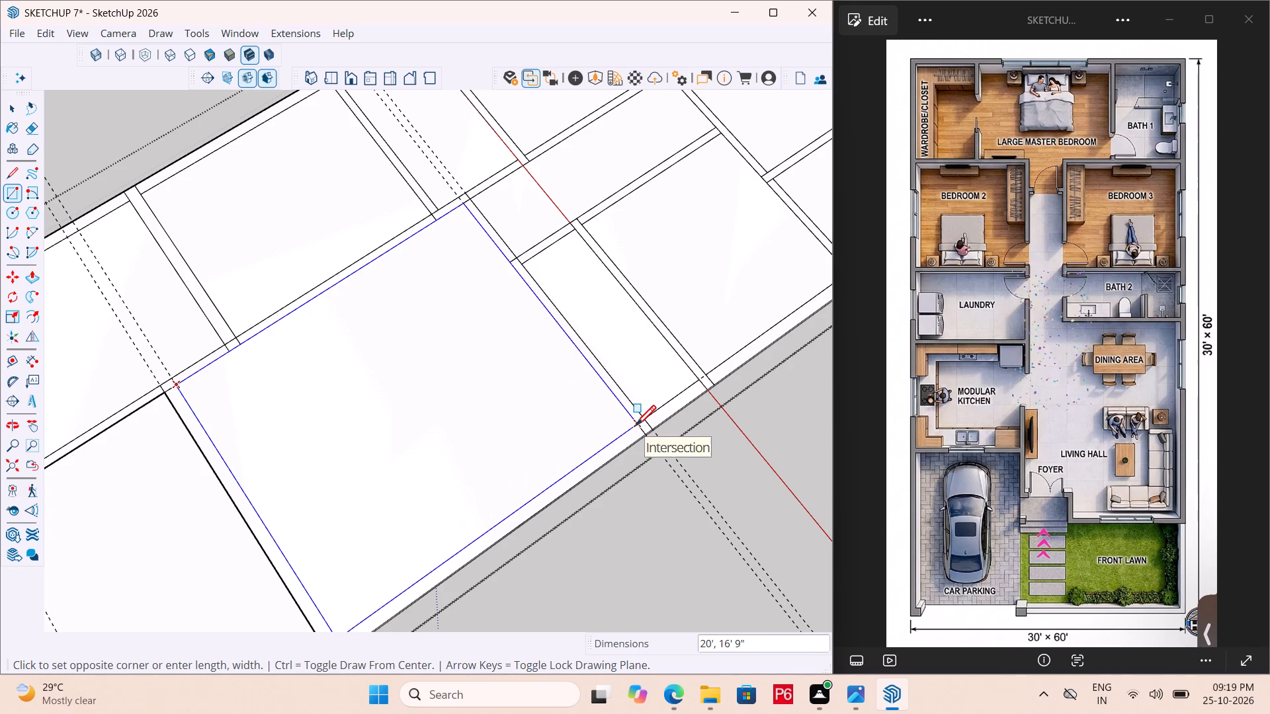
{"action": "left_click", "coordinate": [636, 428]}
Save the model with the dining and living hall outlined.
{"action": "key", "text": "ctrl+s"}
{"action": "key", "text": "ctrl+s"}
{"action": "key", "text": "ctrl+s"}
{"action": "scroll", "coordinate": [454, 436], "scroll_direction": "down", "scroll_amount": 4, "text": "ctrl"}
{"action": "key", "text": "ctrl+s"}
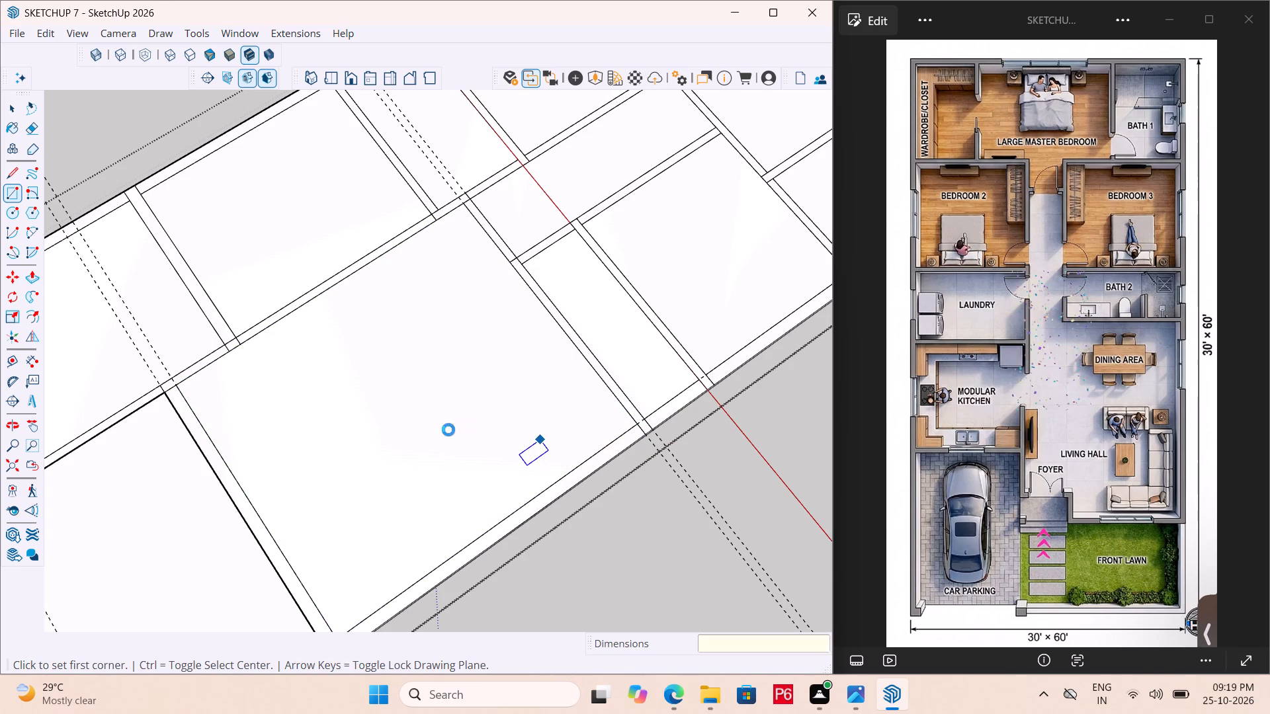
Erase all the remaining crosswise and lengthwise guides around the floor plan.
{"action": "scroll", "coordinate": [380, 383], "scroll_direction": "down", "scroll_amount": 6}
{"action": "key", "text": "e"}
{"action": "left_click_drag", "start_coordinate": [642, 471], "coordinate": [462, 530]}
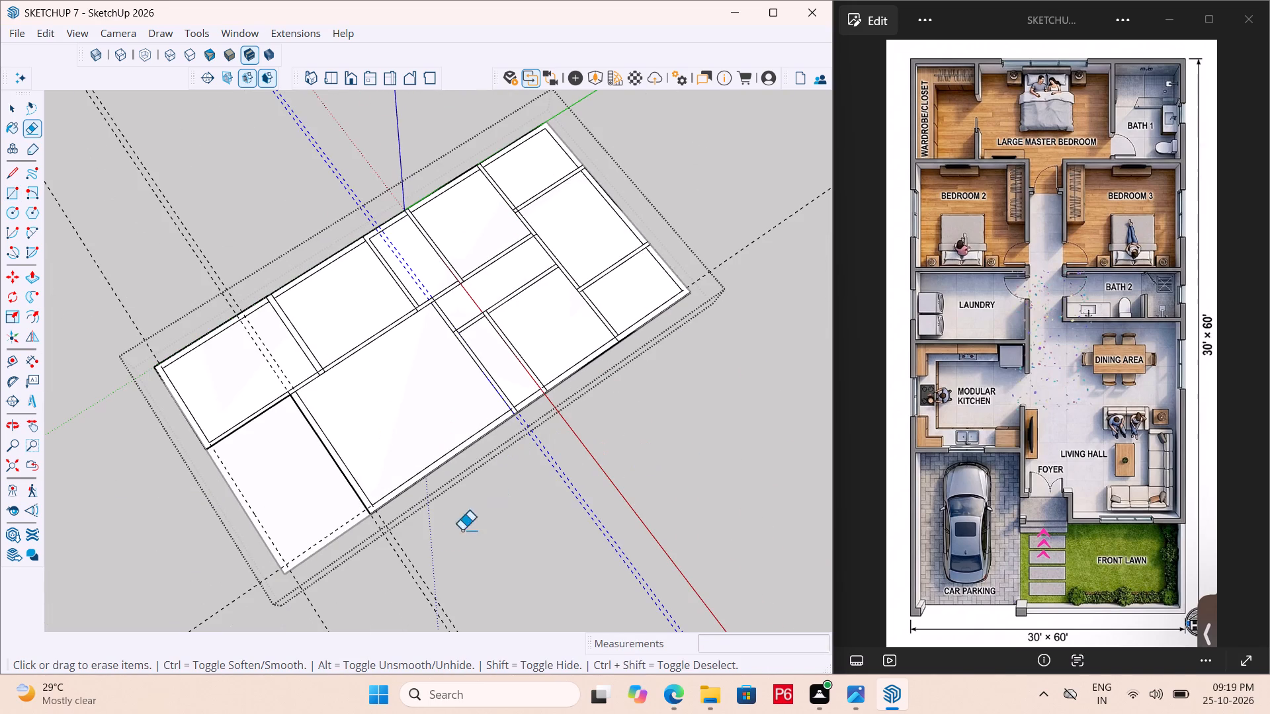
{"action": "left_click_drag", "start_coordinate": [462, 530], "coordinate": [306, 610]}
{"action": "left_click_drag", "start_coordinate": [212, 598], "coordinate": [251, 607]}
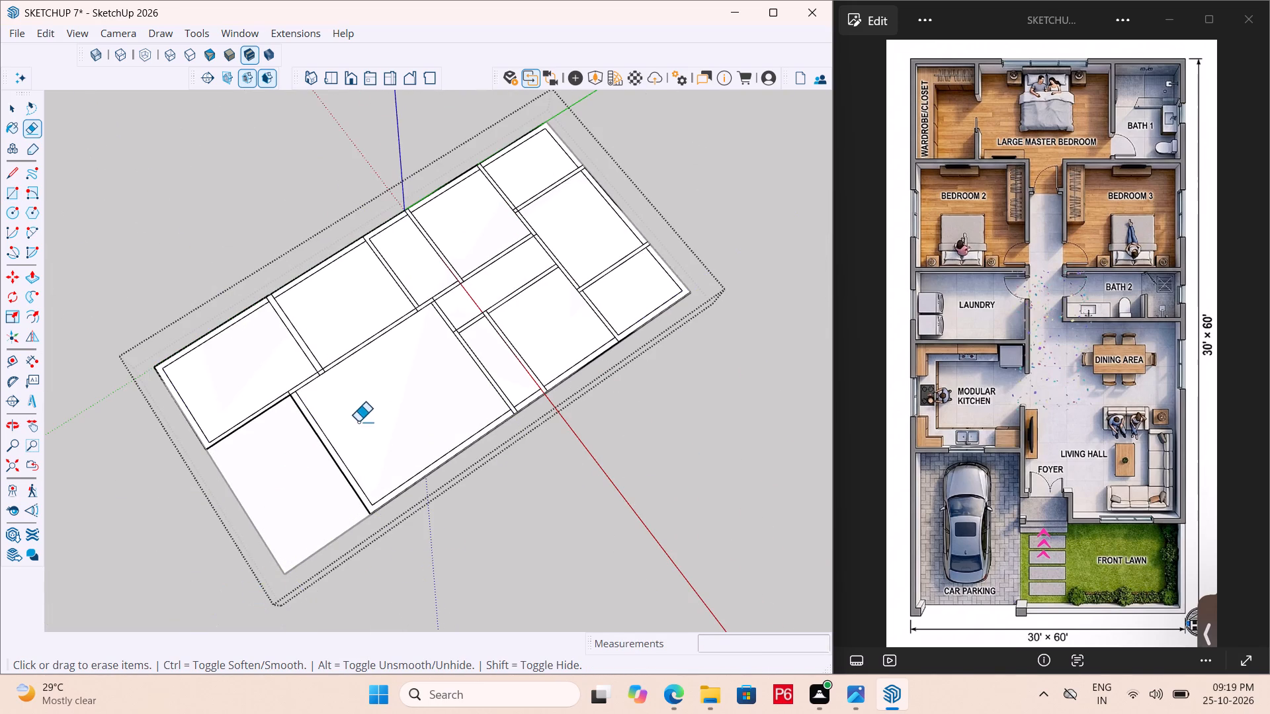
Erase the overlapping wall lines where the wardrobe room's two partition walls meet the outer walls.
{"action": "scroll", "coordinate": [372, 413], "scroll_direction": "down", "scroll_amount": 6}
{"action": "scroll", "coordinate": [450, 264], "scroll_direction": "up", "scroll_amount": 20}
{"action": "scroll", "coordinate": [450, 264], "scroll_direction": "up", "scroll_amount": 1}
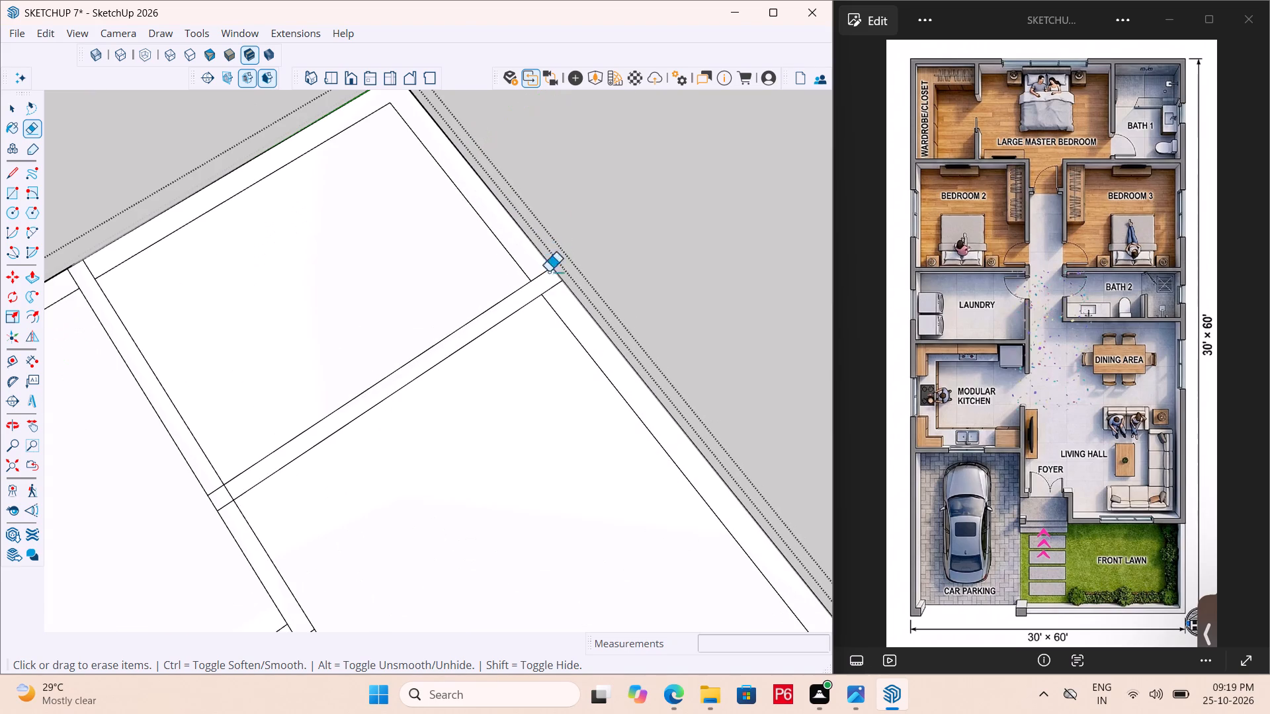
{"action": "left_click_drag", "start_coordinate": [539, 270], "coordinate": [550, 288]}
{"action": "scroll", "coordinate": [500, 268], "scroll_direction": "down", "scroll_amount": 5}
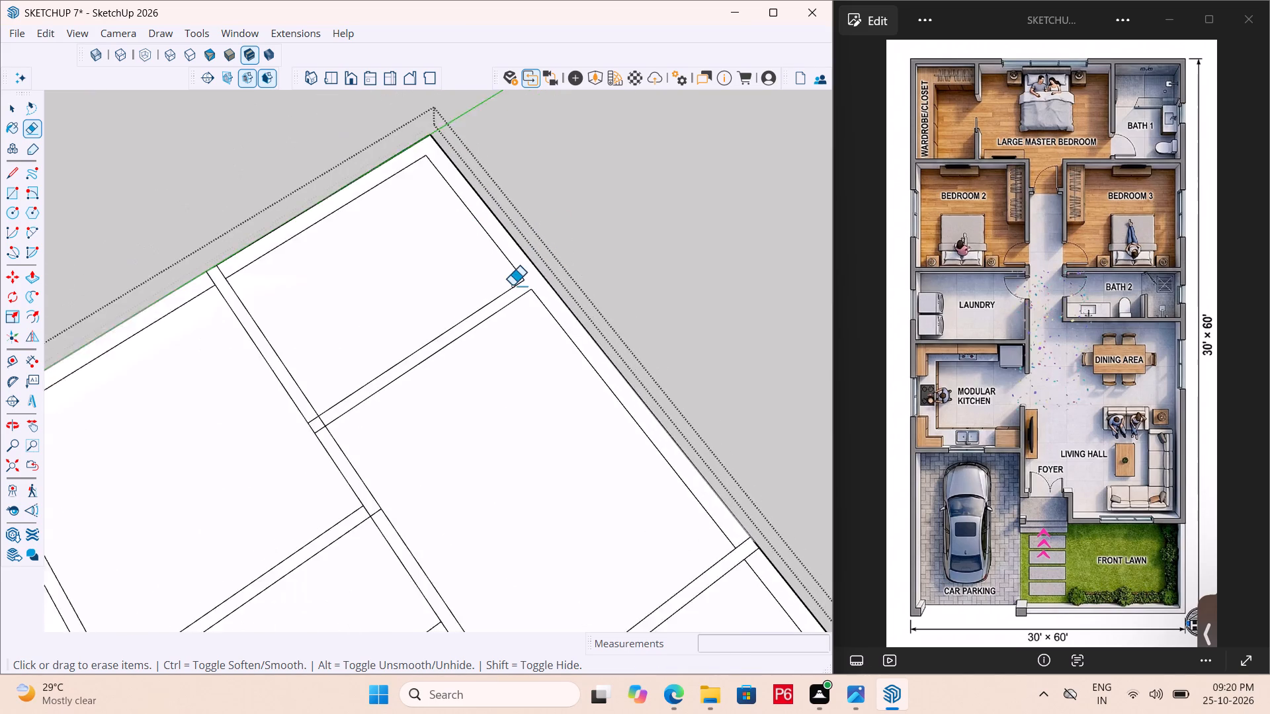
{"action": "scroll", "coordinate": [222, 290], "scroll_direction": "up", "scroll_amount": 9}
{"action": "left_click_drag", "start_coordinate": [273, 249], "coordinate": [230, 278]}
{"action": "left_click", "coordinate": [225, 281]}
{"action": "scroll", "coordinate": [267, 269], "scroll_direction": "down", "scroll_amount": 2}
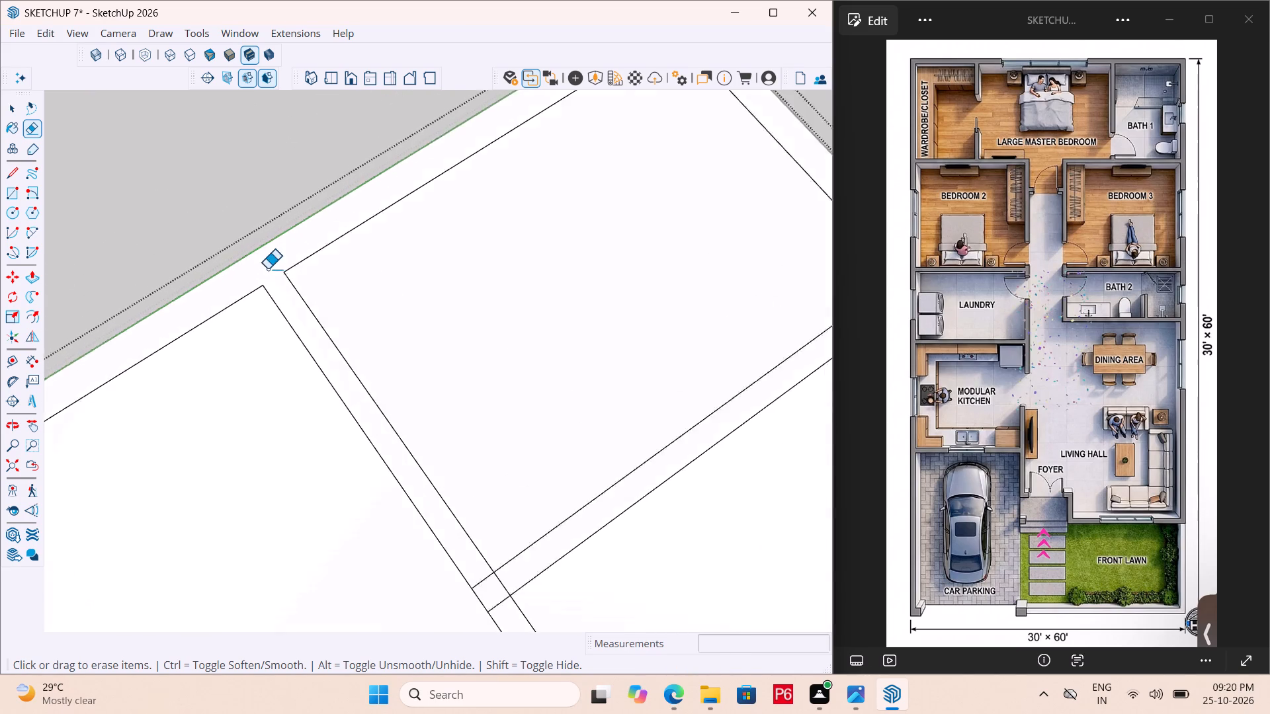
Erase the overlapping wall lines at the wardrobe's inner corner and where Bedroom 2's passage-side wall meets the master bedroom wall.
{"action": "scroll", "coordinate": [267, 269], "scroll_direction": "down", "scroll_amount": 3}
{"action": "scroll", "coordinate": [424, 515], "scroll_direction": "up", "scroll_amount": 5}
{"action": "left_click_drag", "start_coordinate": [425, 492], "coordinate": [392, 440]}
{"action": "left_click_drag", "start_coordinate": [417, 448], "coordinate": [417, 454]}
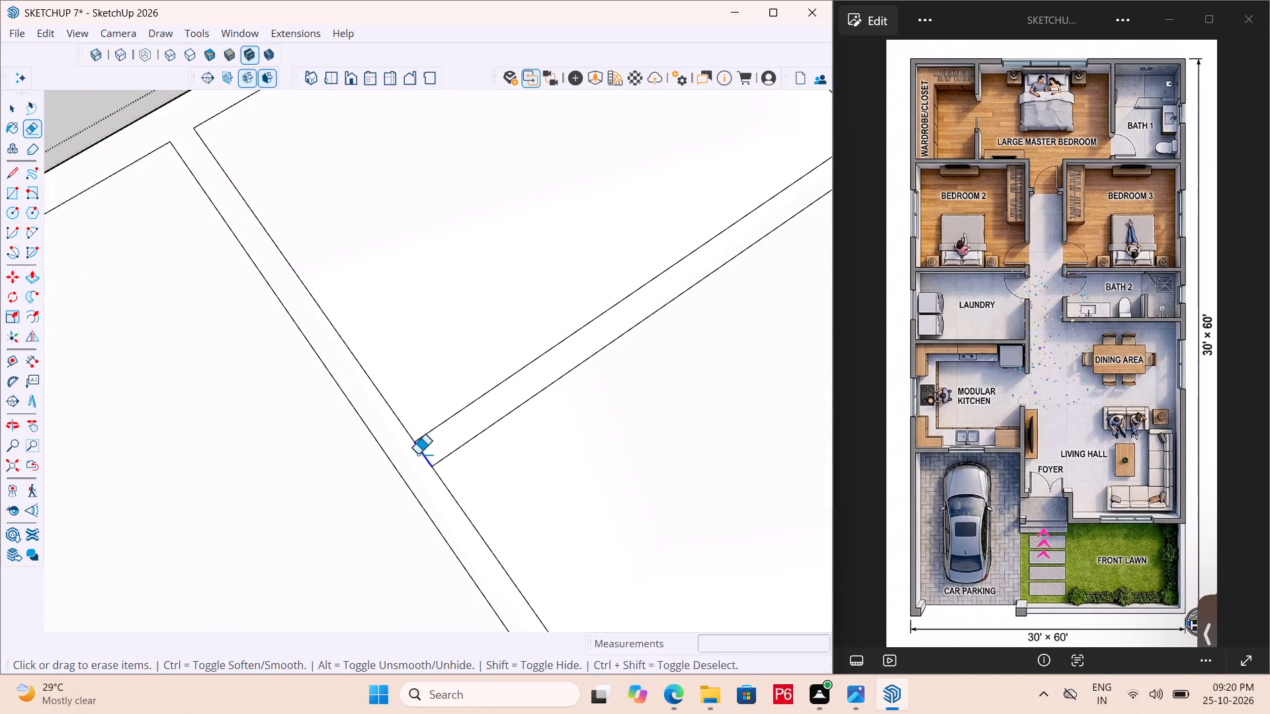
{"action": "left_click_drag", "start_coordinate": [417, 454], "coordinate": [417, 457]}
{"action": "left_click", "coordinate": [424, 454]}
{"action": "scroll", "coordinate": [293, 496], "scroll_direction": "down", "scroll_amount": 6}
{"action": "scroll", "coordinate": [326, 205], "scroll_direction": "down", "scroll_amount": 5}
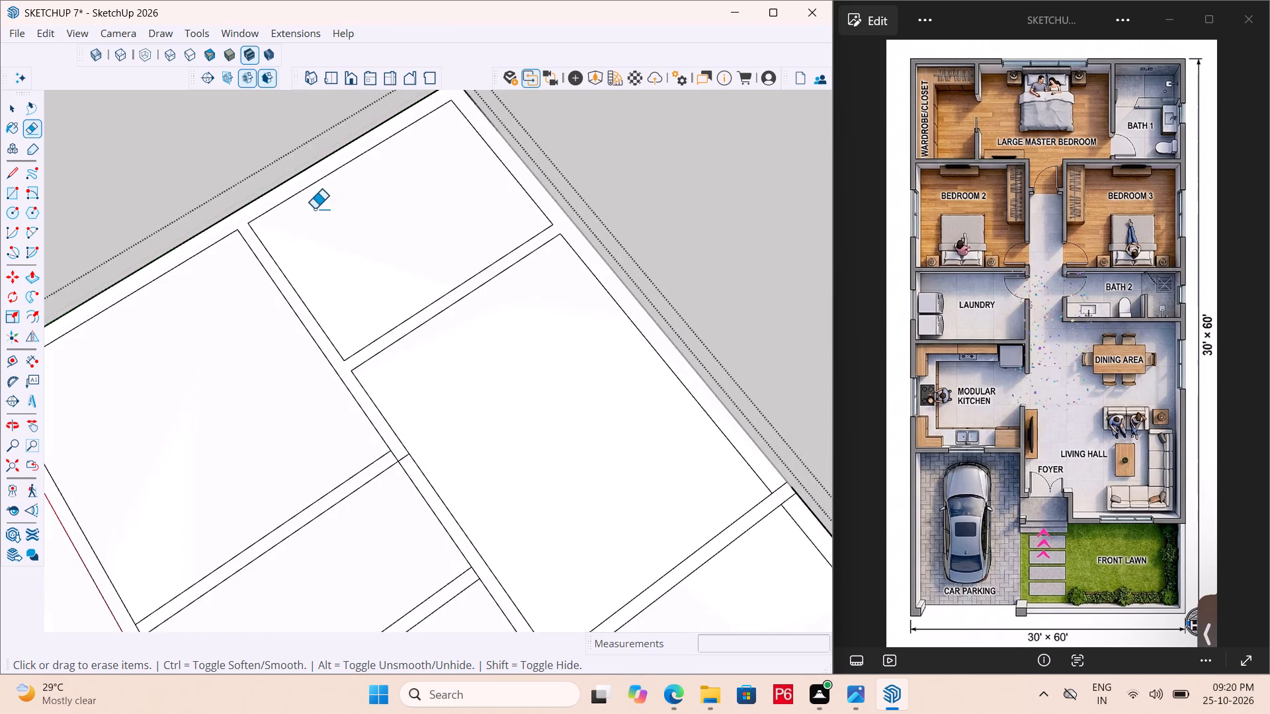
{"action": "scroll", "coordinate": [392, 480], "scroll_direction": "up", "scroll_amount": 11}
{"action": "left_click_drag", "start_coordinate": [416, 432], "coordinate": [402, 424]}
{"action": "left_click_drag", "start_coordinate": [402, 424], "coordinate": [388, 423]}
{"action": "left_click", "coordinate": [386, 424]}
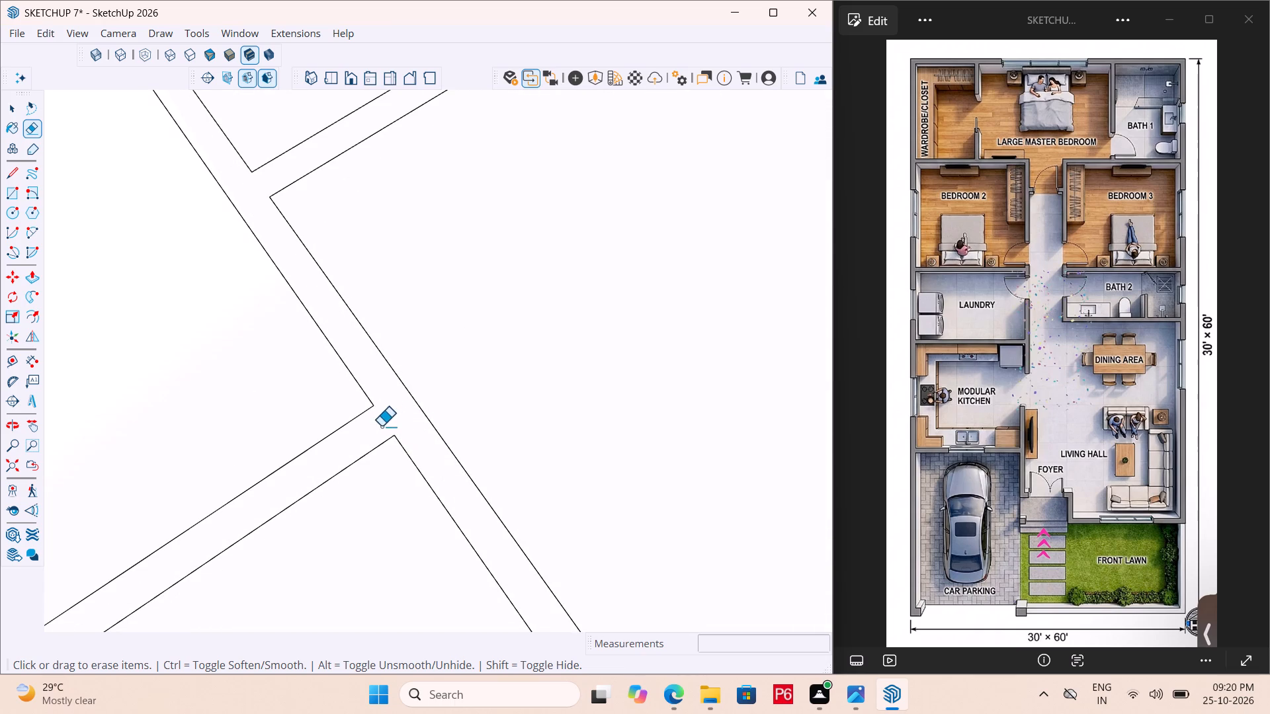
Save the model with the wardrobe and Bedroom 2 wall junctions cleaned up.
{"action": "key", "text": "ctrl+s"}
{"action": "key", "text": "ctrl+s"}
{"action": "key", "text": "ctrl+s"}
{"action": "key", "text": "ctrl+s"}
{"action": "key", "text": "ctrl+s"}
Erase the overlapping wall lines at both ends of the wall between the master bedroom and Bath 1.
{"action": "scroll", "coordinate": [356, 414], "scroll_direction": "down", "scroll_amount": 4}
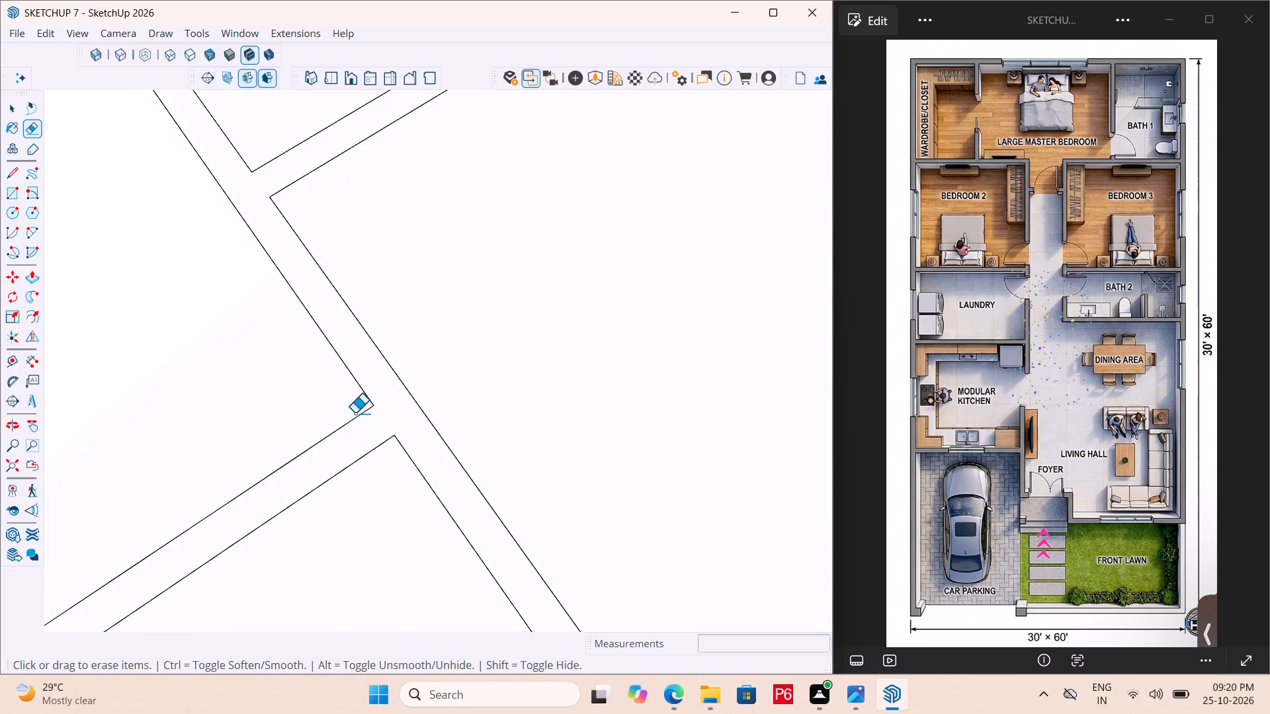
{"action": "scroll", "coordinate": [355, 413], "scroll_direction": "down", "scroll_amount": 11}
{"action": "scroll", "coordinate": [290, 391], "scroll_direction": "down", "scroll_amount": 5}
{"action": "scroll", "coordinate": [487, 454], "scroll_direction": "up", "scroll_amount": 9}
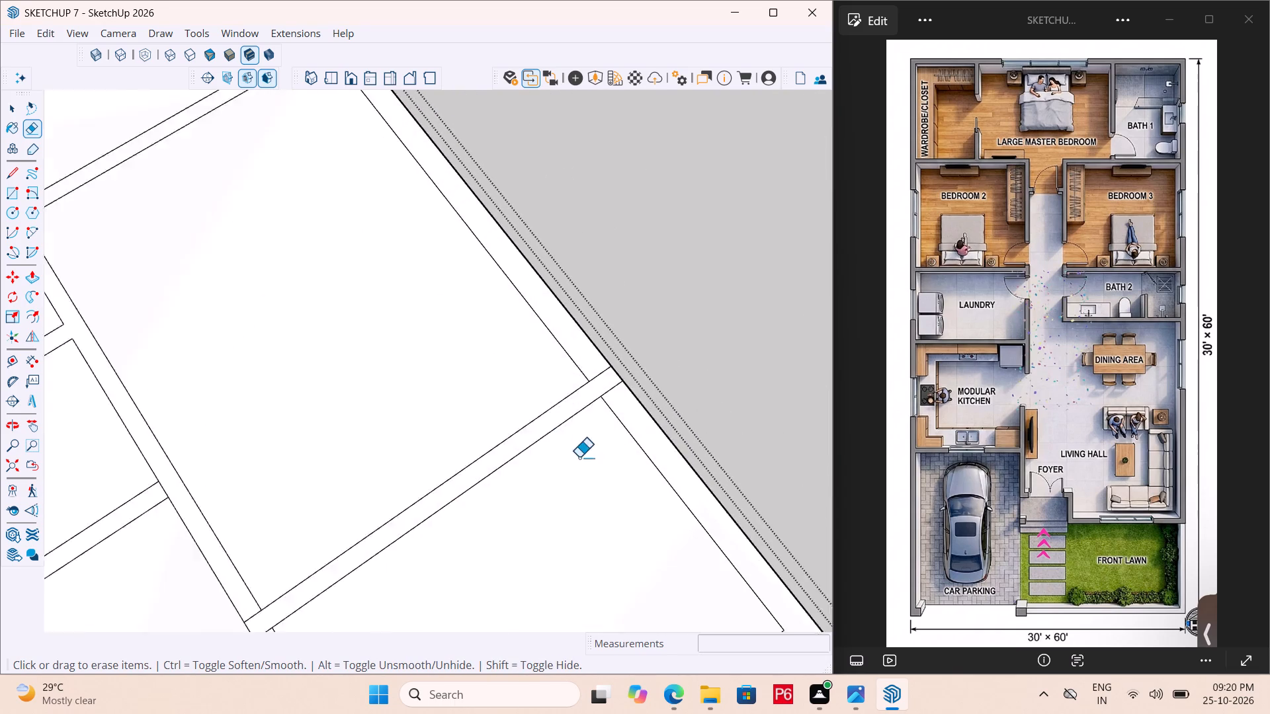
{"action": "scroll", "coordinate": [579, 457], "scroll_direction": "up", "scroll_amount": 2}
{"action": "left_click_drag", "start_coordinate": [626, 381], "coordinate": [609, 360]}
{"action": "left_click", "coordinate": [603, 355]}
{"action": "scroll", "coordinate": [329, 450], "scroll_direction": "down", "scroll_amount": 6}
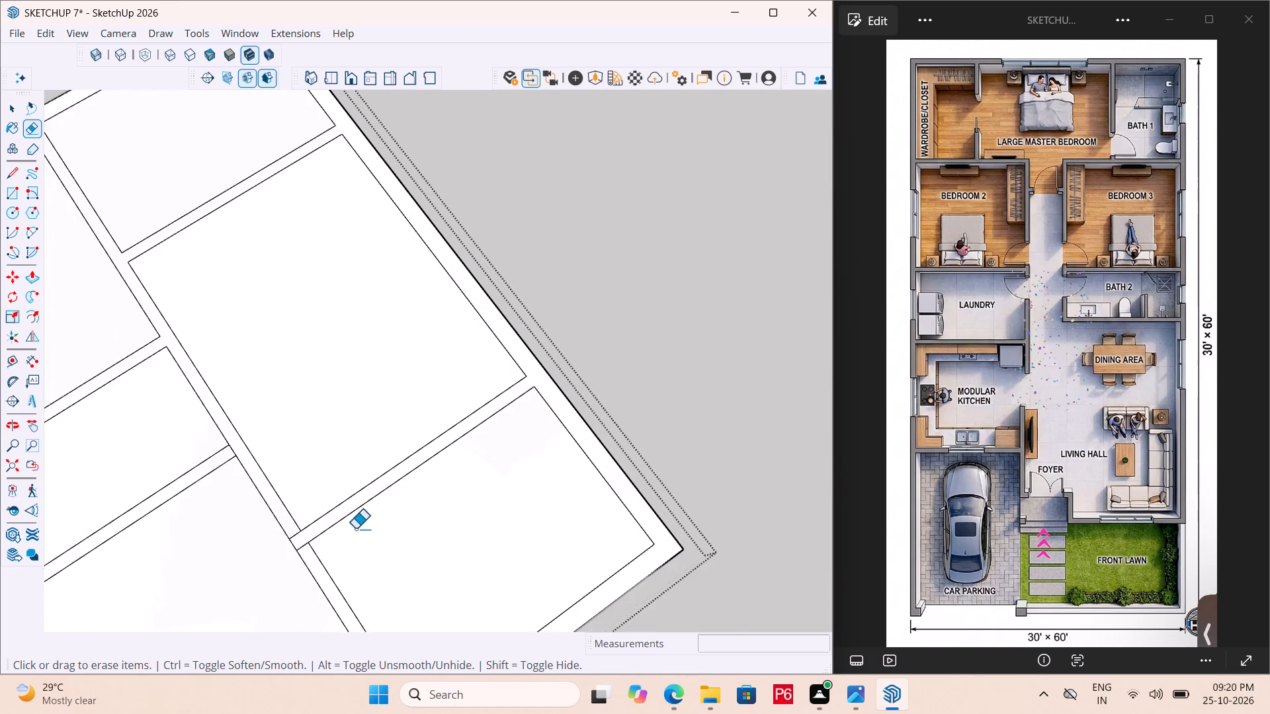
{"action": "scroll", "coordinate": [338, 543], "scroll_direction": "up", "scroll_amount": 7}
{"action": "left_click_drag", "start_coordinate": [288, 528], "coordinate": [301, 556]}
{"action": "scroll", "coordinate": [296, 372], "scroll_direction": "down", "scroll_amount": 7}
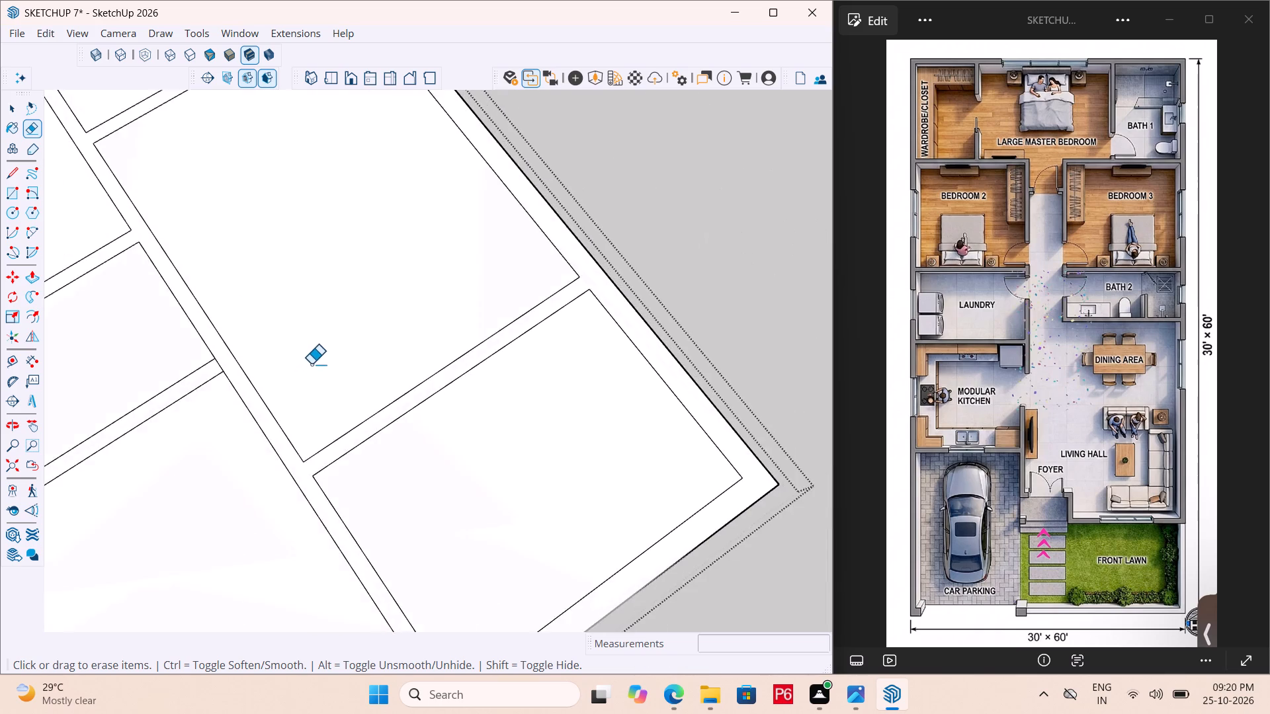
Erase the overlapping wall line where the wall between Bath 1 and Bedroom 3 meets the outer side wall.
{"action": "scroll", "coordinate": [311, 364], "scroll_direction": "down", "scroll_amount": 6}
{"action": "scroll", "coordinate": [366, 597], "scroll_direction": "up", "scroll_amount": 12}
{"action": "left_click_drag", "start_coordinate": [421, 547], "coordinate": [396, 553]}
{"action": "scroll", "coordinate": [493, 515], "scroll_direction": "down", "scroll_amount": 6}
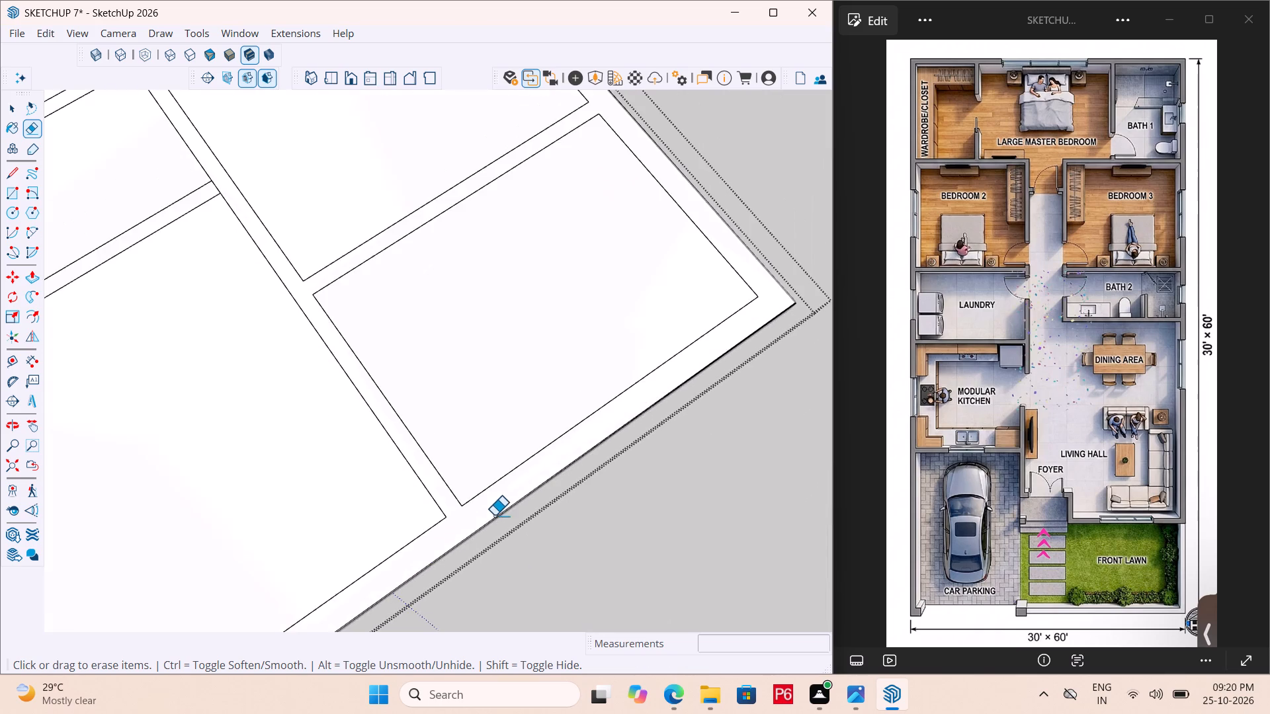
Erase the overlapping wall lines at both ends of the wall between Bedroom 2 and the laundry.
{"action": "scroll", "coordinate": [494, 516], "scroll_direction": "down", "scroll_amount": 1}
{"action": "scroll", "coordinate": [568, 536], "scroll_direction": "down", "scroll_amount": 7}
{"action": "scroll", "coordinate": [626, 543], "scroll_direction": "down", "scroll_amount": 6}
{"action": "scroll", "coordinate": [190, 337], "scroll_direction": "up", "scroll_amount": 2}
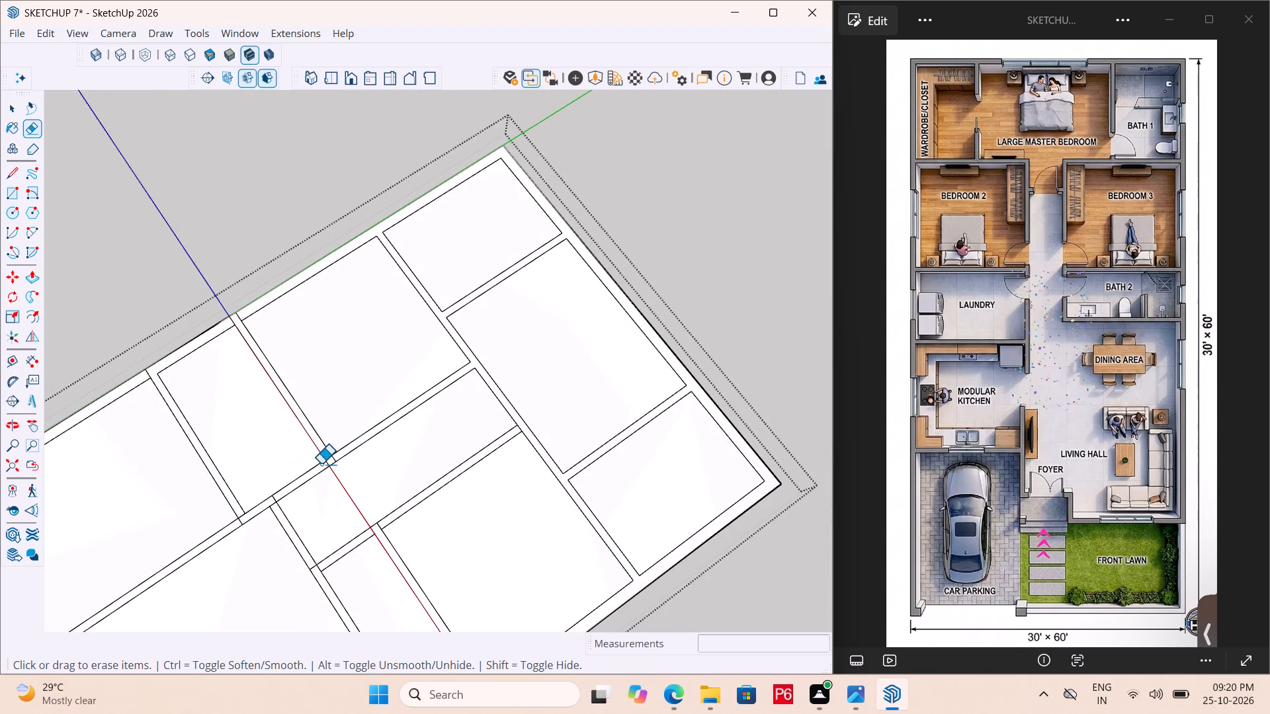
{"action": "scroll", "coordinate": [177, 325], "scroll_direction": "up", "scroll_amount": 10}
{"action": "left_click_drag", "start_coordinate": [280, 306], "coordinate": [254, 322]}
{"action": "left_click", "coordinate": [253, 323]}
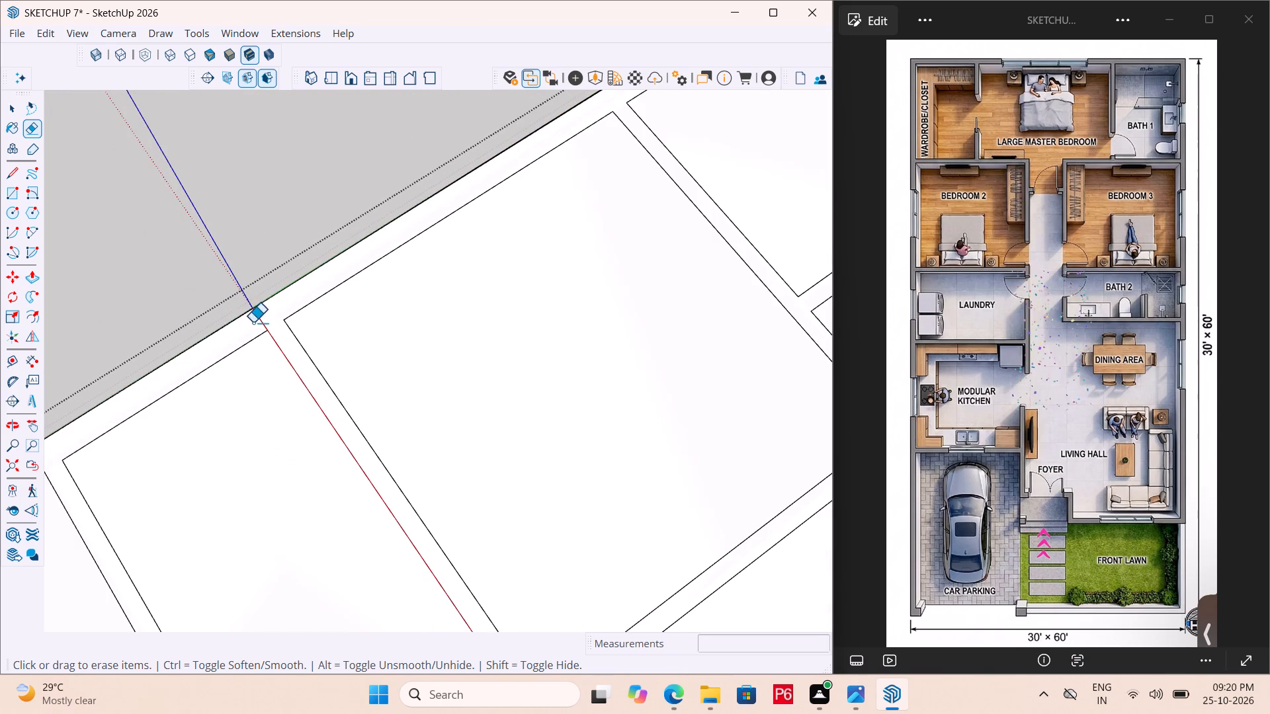
{"action": "scroll", "coordinate": [262, 273], "scroll_direction": "down", "scroll_amount": 6}
{"action": "scroll", "coordinate": [206, 256], "scroll_direction": "down", "scroll_amount": 4}
{"action": "scroll", "coordinate": [355, 422], "scroll_direction": "up", "scroll_amount": 11}
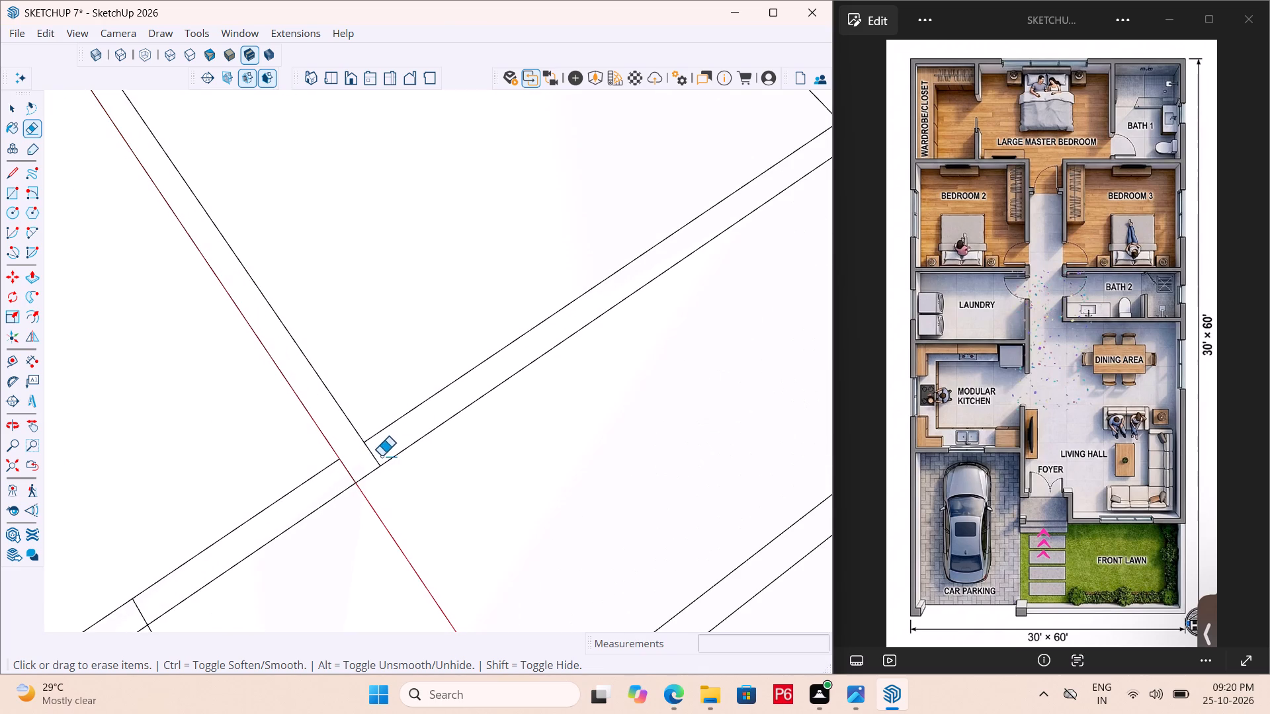
{"action": "left_click_drag", "start_coordinate": [376, 456], "coordinate": [337, 477]}
Erase the overlapping wall lines at both ends of the wall between Bedroom 3 and Bath 2.
{"action": "scroll", "coordinate": [301, 473], "scroll_direction": "down", "scroll_amount": 7}
{"action": "scroll", "coordinate": [441, 283], "scroll_direction": "down", "scroll_amount": 6}
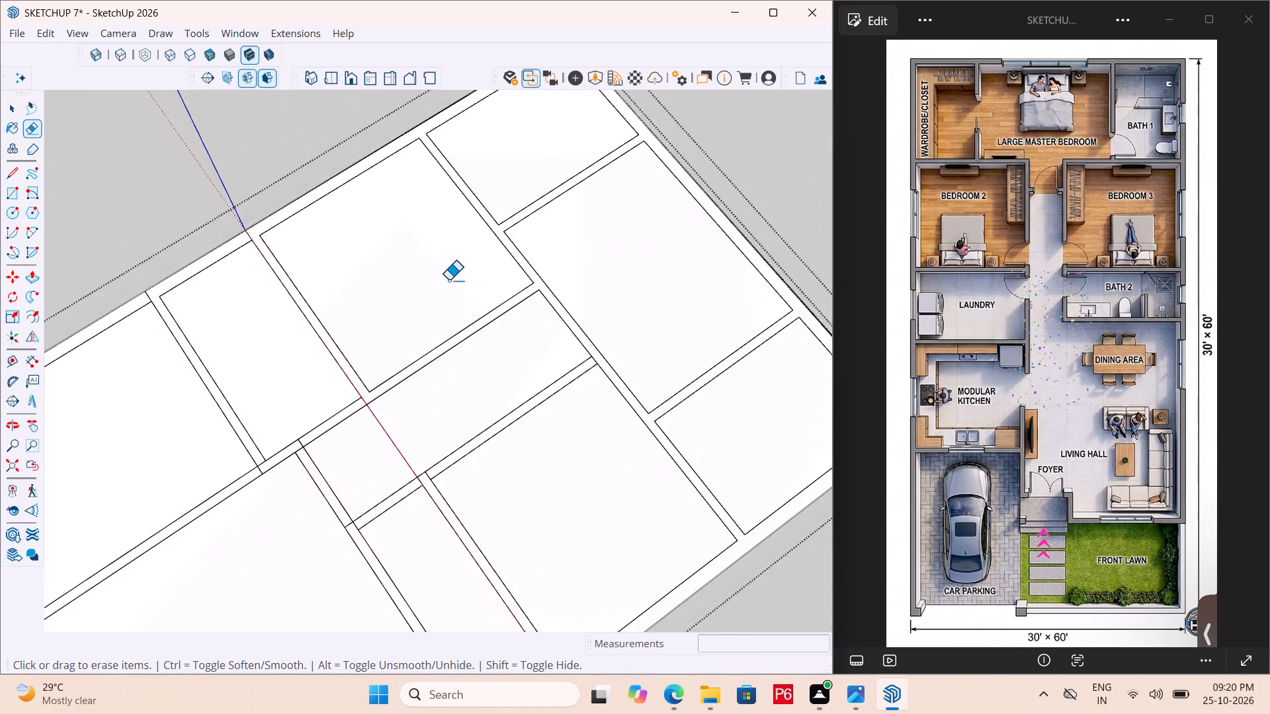
{"action": "scroll", "coordinate": [413, 485], "scroll_direction": "up", "scroll_amount": 12}
{"action": "left_click_drag", "start_coordinate": [464, 393], "coordinate": [429, 409]}
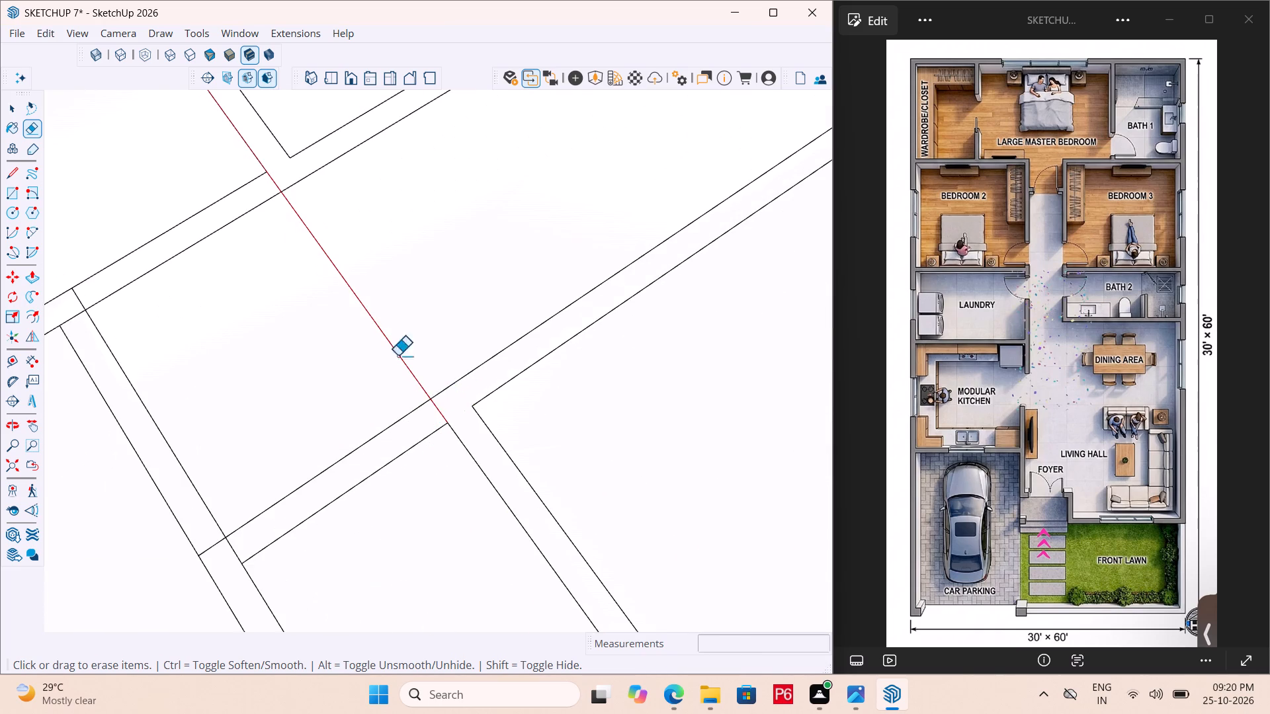
{"action": "scroll", "coordinate": [431, 288], "scroll_direction": "down", "scroll_amount": 13}
{"action": "scroll", "coordinate": [558, 508], "scroll_direction": "up", "scroll_amount": 10}
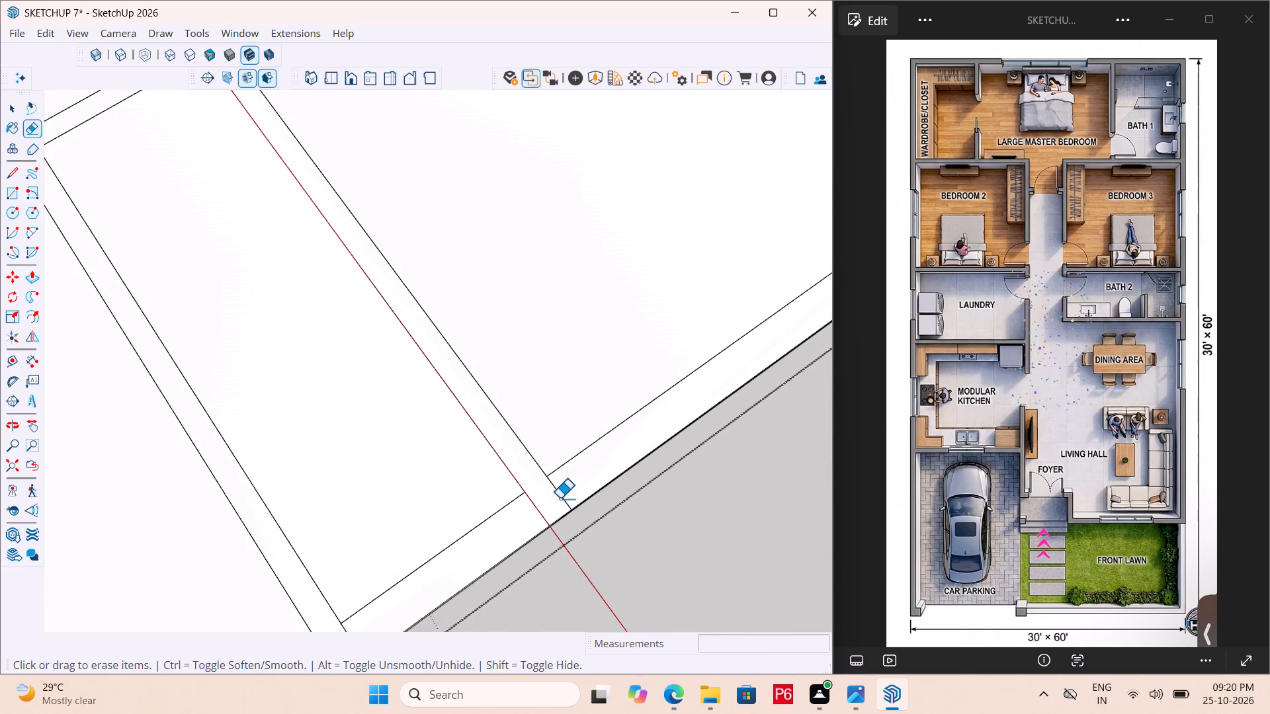
{"action": "left_click_drag", "start_coordinate": [568, 489], "coordinate": [528, 511]}
Erase the overlapping lines where the Bath 2–dining hall wall meets the outer side wall and Bath 2's passage-side wall.
{"action": "scroll", "coordinate": [548, 378], "scroll_direction": "down", "scroll_amount": 6}
{"action": "scroll", "coordinate": [449, 539], "scroll_direction": "up", "scroll_amount": 6}
{"action": "left_click_drag", "start_coordinate": [445, 500], "coordinate": [382, 539]}
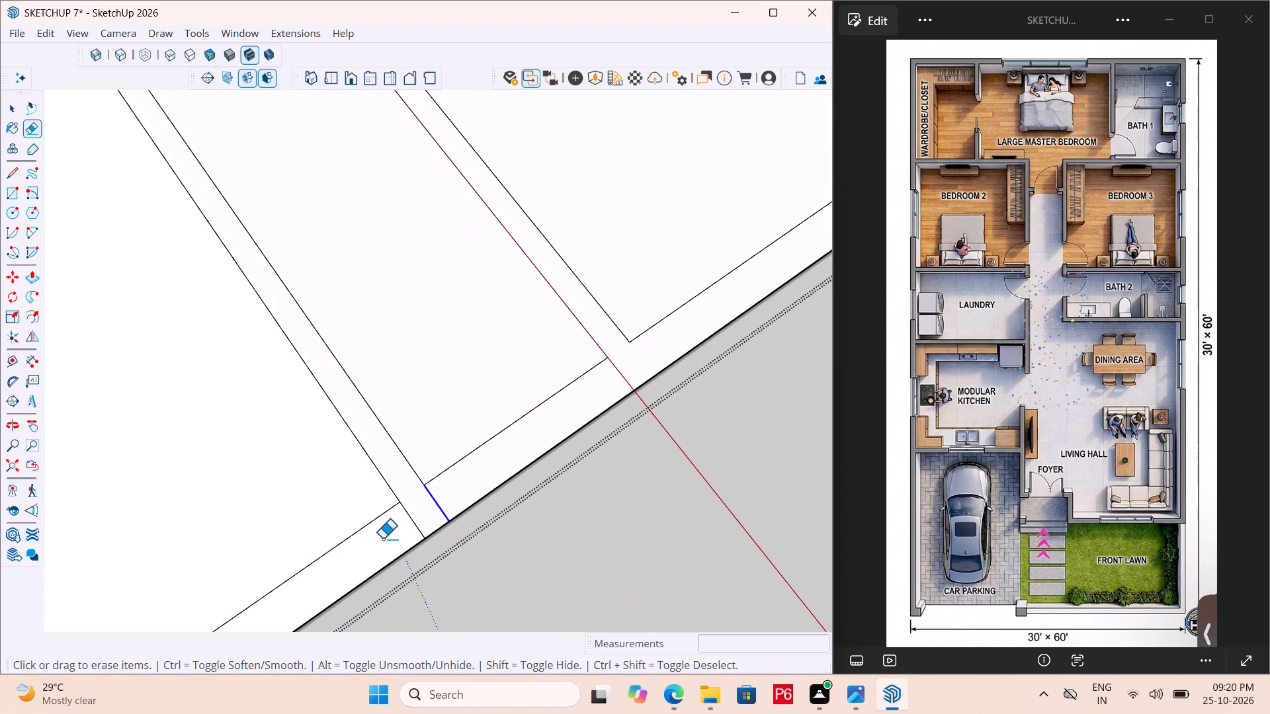
{"action": "left_click_drag", "start_coordinate": [382, 539], "coordinate": [378, 542]}
{"action": "scroll", "coordinate": [499, 535], "scroll_direction": "down", "scroll_amount": 6}
{"action": "scroll", "coordinate": [591, 580], "scroll_direction": "down", "scroll_amount": 7}
{"action": "scroll", "coordinate": [238, 202], "scroll_direction": "up", "scroll_amount": 11}
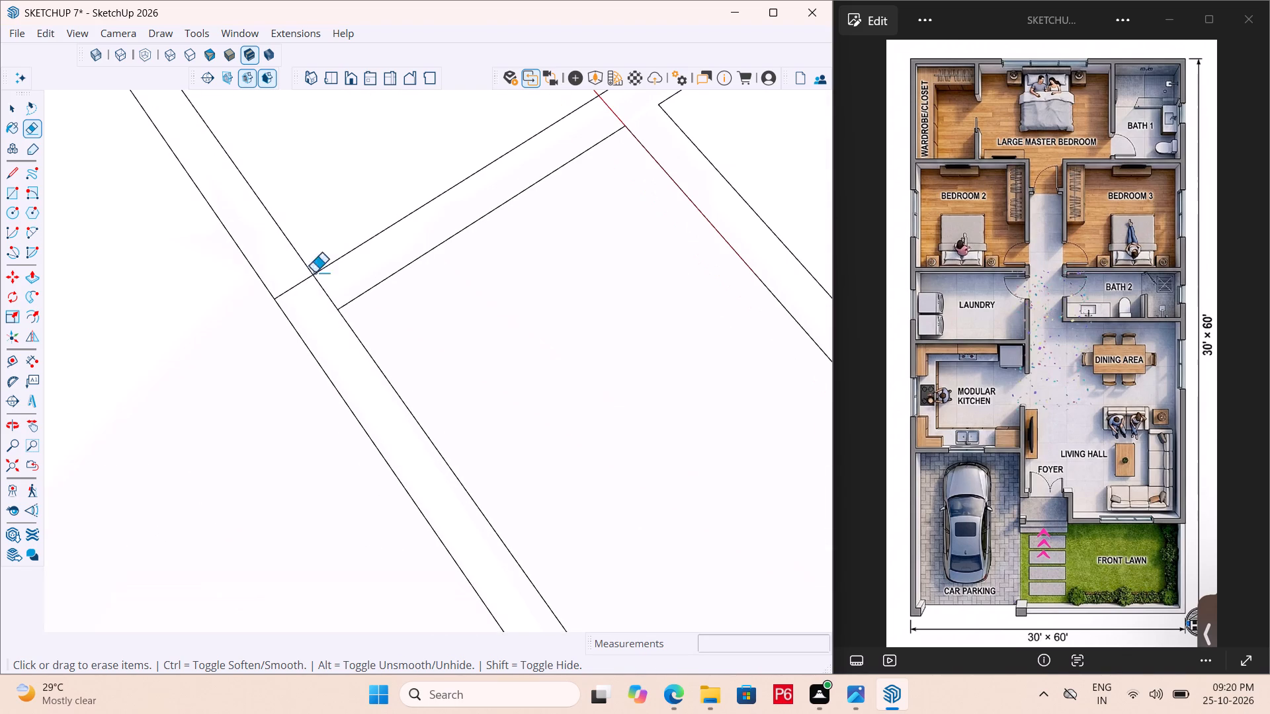
{"action": "left_click_drag", "start_coordinate": [327, 294], "coordinate": [308, 294]}
{"action": "left_click_drag", "start_coordinate": [294, 282], "coordinate": [312, 296]}
{"action": "scroll", "coordinate": [378, 321], "scroll_direction": "down", "scroll_amount": 6}
{"action": "scroll", "coordinate": [471, 362], "scroll_direction": "down", "scroll_amount": 6}
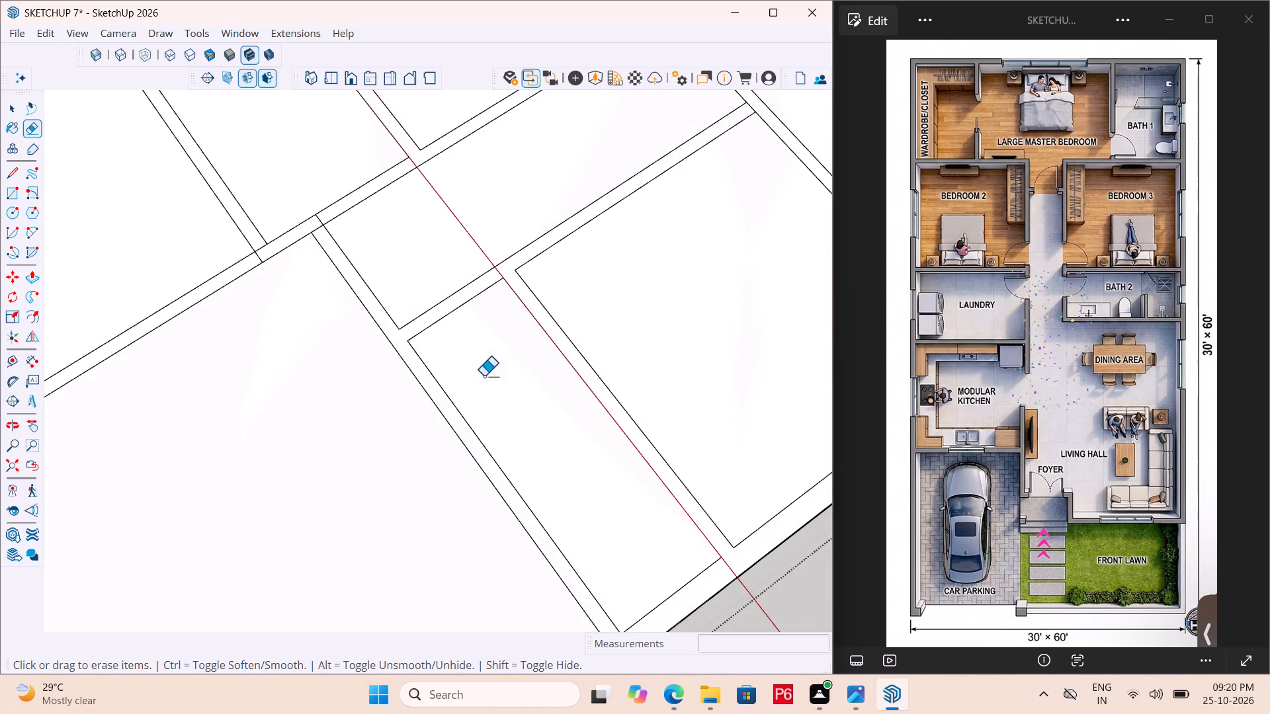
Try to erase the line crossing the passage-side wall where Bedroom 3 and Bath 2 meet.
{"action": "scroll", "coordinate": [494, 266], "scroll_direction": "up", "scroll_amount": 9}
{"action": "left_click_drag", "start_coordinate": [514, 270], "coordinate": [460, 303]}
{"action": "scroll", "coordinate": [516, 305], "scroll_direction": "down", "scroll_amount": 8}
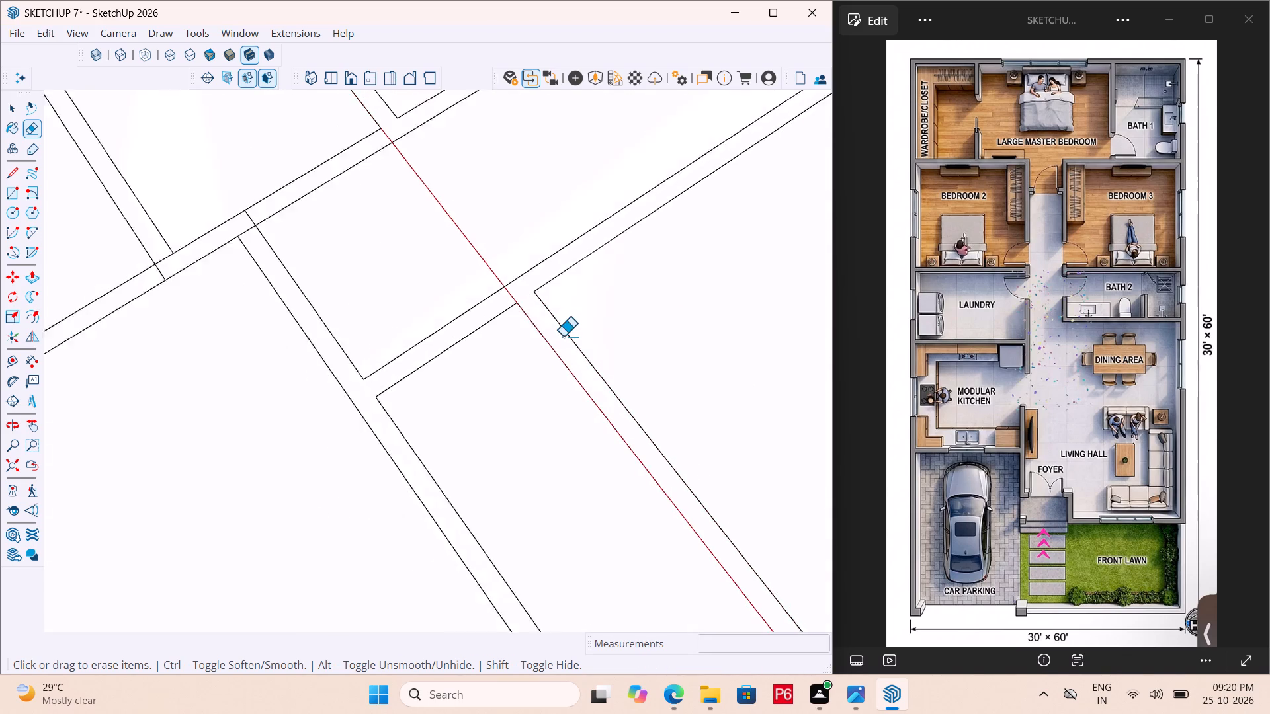
Erase the overlapping lines where the dining hall's rear wall and the laundry–kitchen wall meet the long interior wall.
{"action": "scroll", "coordinate": [563, 337], "scroll_direction": "down", "scroll_amount": 4}
{"action": "scroll", "coordinate": [331, 258], "scroll_direction": "up", "scroll_amount": 10}
{"action": "left_click_drag", "start_coordinate": [356, 249], "coordinate": [347, 265]}
{"action": "left_click_drag", "start_coordinate": [351, 271], "coordinate": [355, 280]}
{"action": "left_click_drag", "start_coordinate": [175, 355], "coordinate": [176, 345]}
{"action": "left_click", "coordinate": [178, 332]}
{"action": "scroll", "coordinate": [265, 321], "scroll_direction": "down", "scroll_amount": 3}
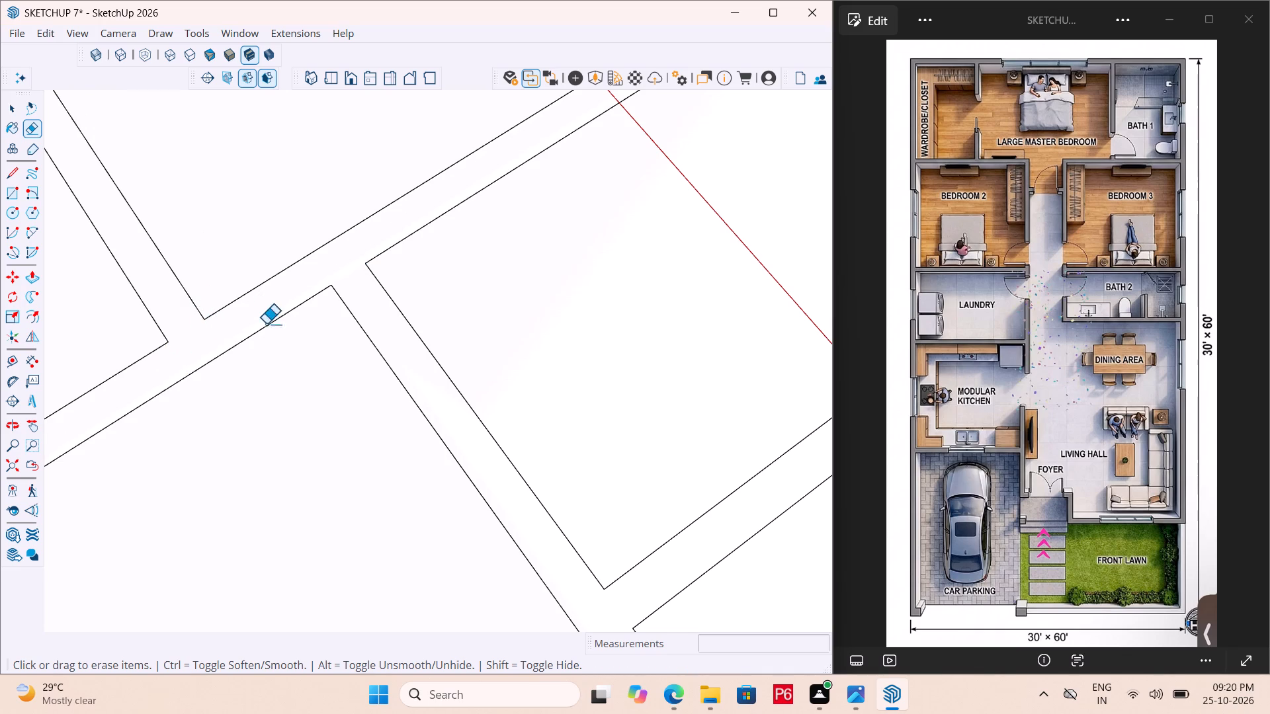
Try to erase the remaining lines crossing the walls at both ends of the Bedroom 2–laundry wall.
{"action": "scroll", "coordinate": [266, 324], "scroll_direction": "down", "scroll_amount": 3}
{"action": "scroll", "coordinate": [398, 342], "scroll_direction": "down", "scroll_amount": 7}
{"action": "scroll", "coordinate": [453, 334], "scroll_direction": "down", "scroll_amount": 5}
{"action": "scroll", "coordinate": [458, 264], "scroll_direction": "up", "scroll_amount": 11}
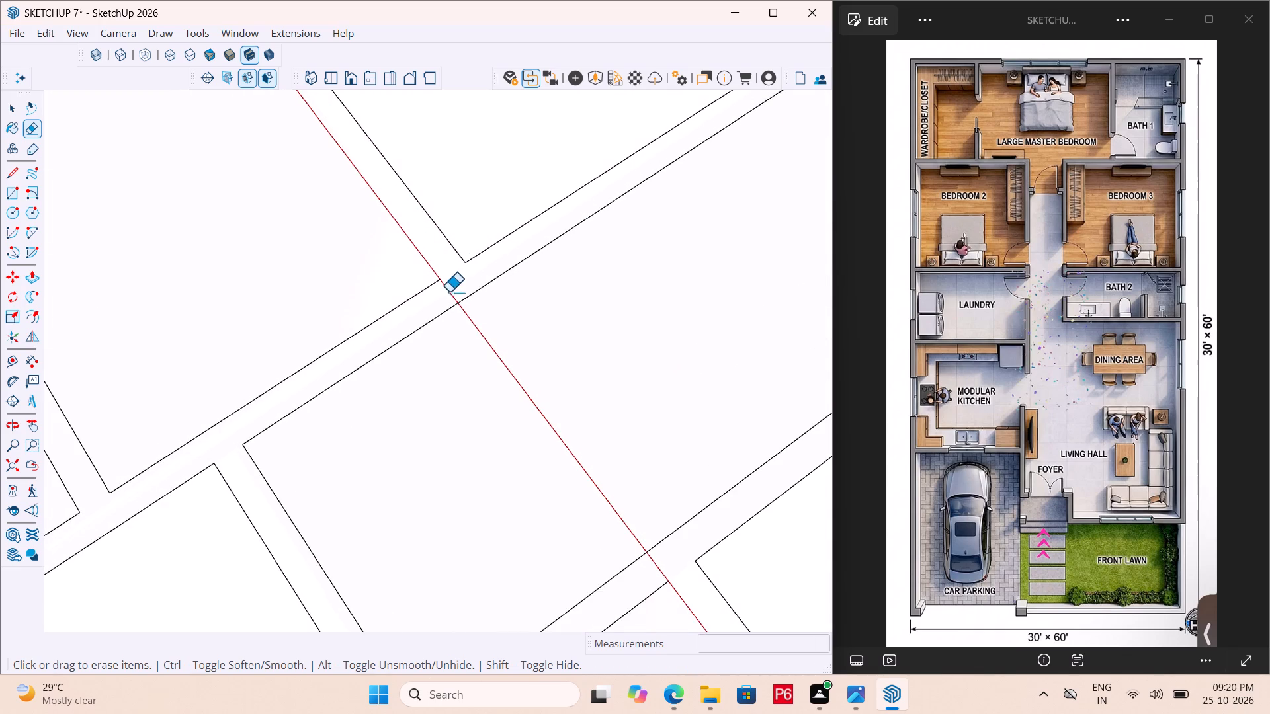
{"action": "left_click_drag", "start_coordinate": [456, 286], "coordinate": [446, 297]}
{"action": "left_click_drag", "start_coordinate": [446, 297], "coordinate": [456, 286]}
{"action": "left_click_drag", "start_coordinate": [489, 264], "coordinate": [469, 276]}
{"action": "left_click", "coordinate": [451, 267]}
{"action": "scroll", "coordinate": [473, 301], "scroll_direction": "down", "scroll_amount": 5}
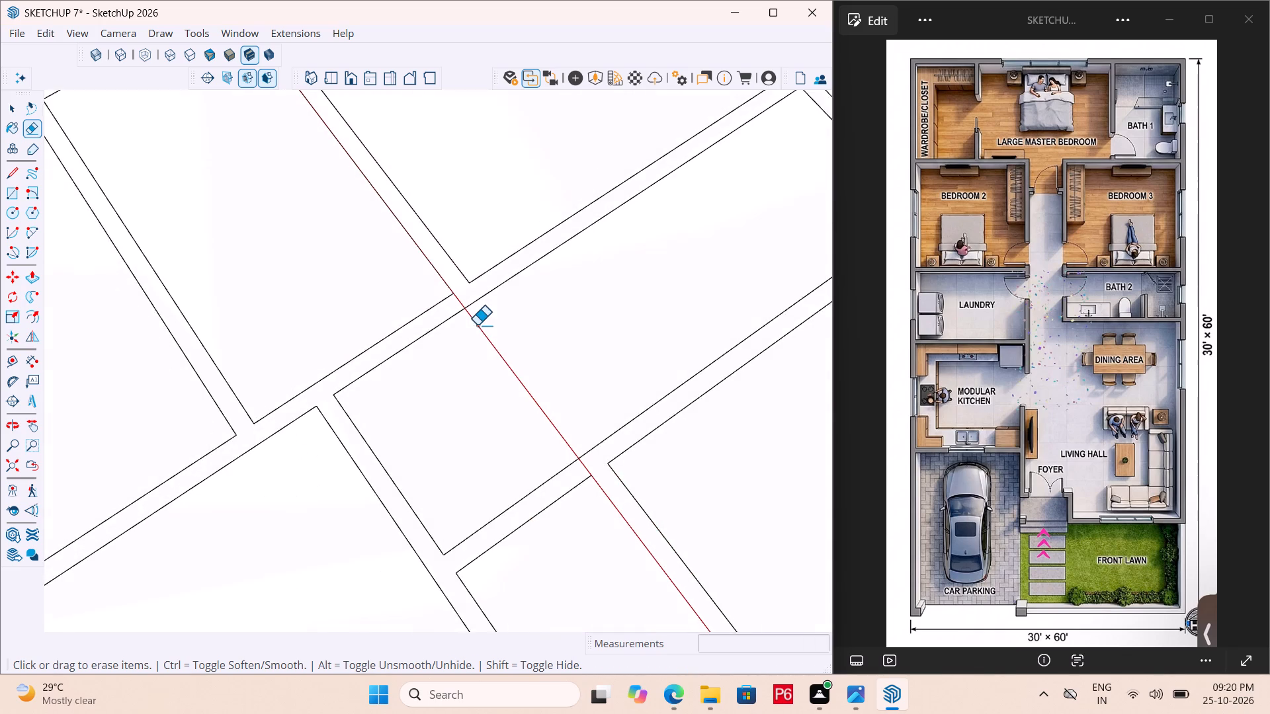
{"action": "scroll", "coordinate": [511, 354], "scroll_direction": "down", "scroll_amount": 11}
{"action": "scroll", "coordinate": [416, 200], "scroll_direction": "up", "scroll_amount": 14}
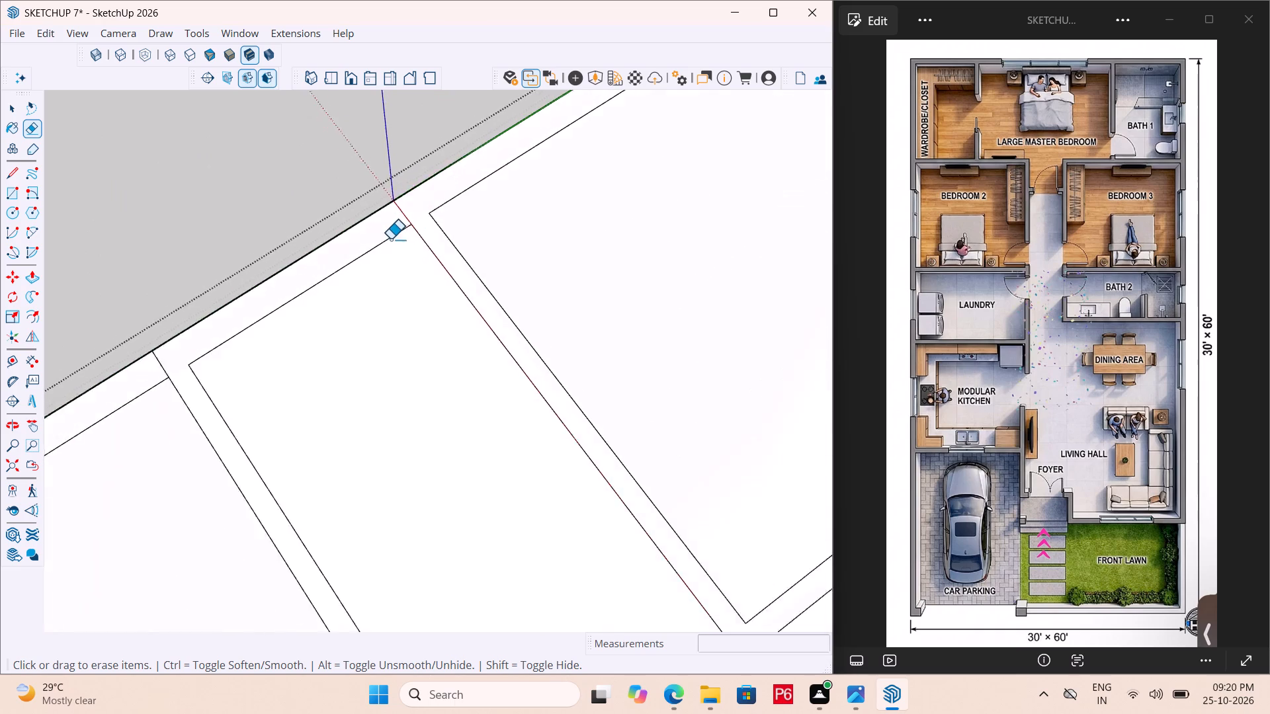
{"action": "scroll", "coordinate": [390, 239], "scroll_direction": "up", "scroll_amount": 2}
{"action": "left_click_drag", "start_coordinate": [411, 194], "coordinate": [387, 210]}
Erase the overlapping wall line where the laundry–kitchen wall meets the outer side wall.
{"action": "scroll", "coordinate": [448, 184], "scroll_direction": "down", "scroll_amount": 6}
{"action": "scroll", "coordinate": [212, 344], "scroll_direction": "up", "scroll_amount": 6}
{"action": "left_click_drag", "start_coordinate": [172, 340], "coordinate": [124, 366]}
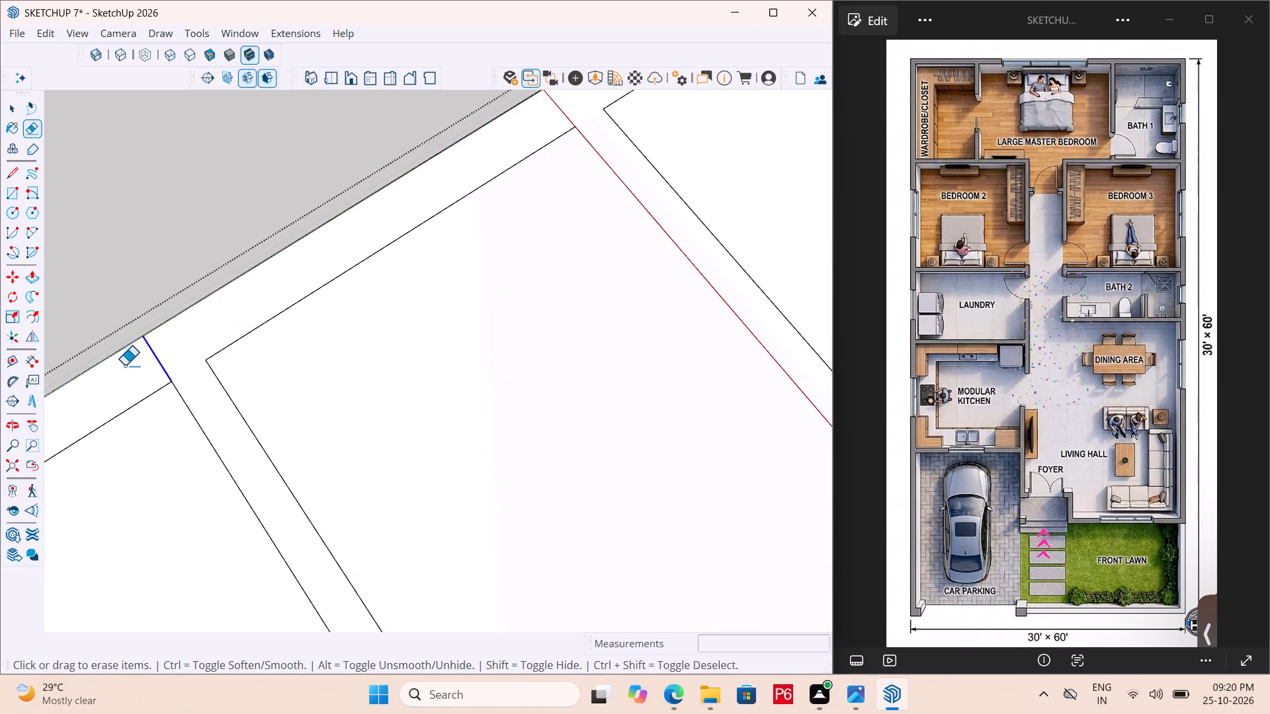
{"action": "left_click_drag", "start_coordinate": [124, 366], "coordinate": [122, 367]}
Erase the overlapping wall lines where the kitchen–car parking wall meets the outer side wall.
{"action": "scroll", "coordinate": [118, 281], "scroll_direction": "down", "scroll_amount": 7}
{"action": "scroll", "coordinate": [159, 201], "scroll_direction": "down", "scroll_amount": 7}
{"action": "scroll", "coordinate": [316, 243], "scroll_direction": "down", "scroll_amount": 6}
{"action": "scroll", "coordinate": [322, 479], "scroll_direction": "up", "scroll_amount": 7}
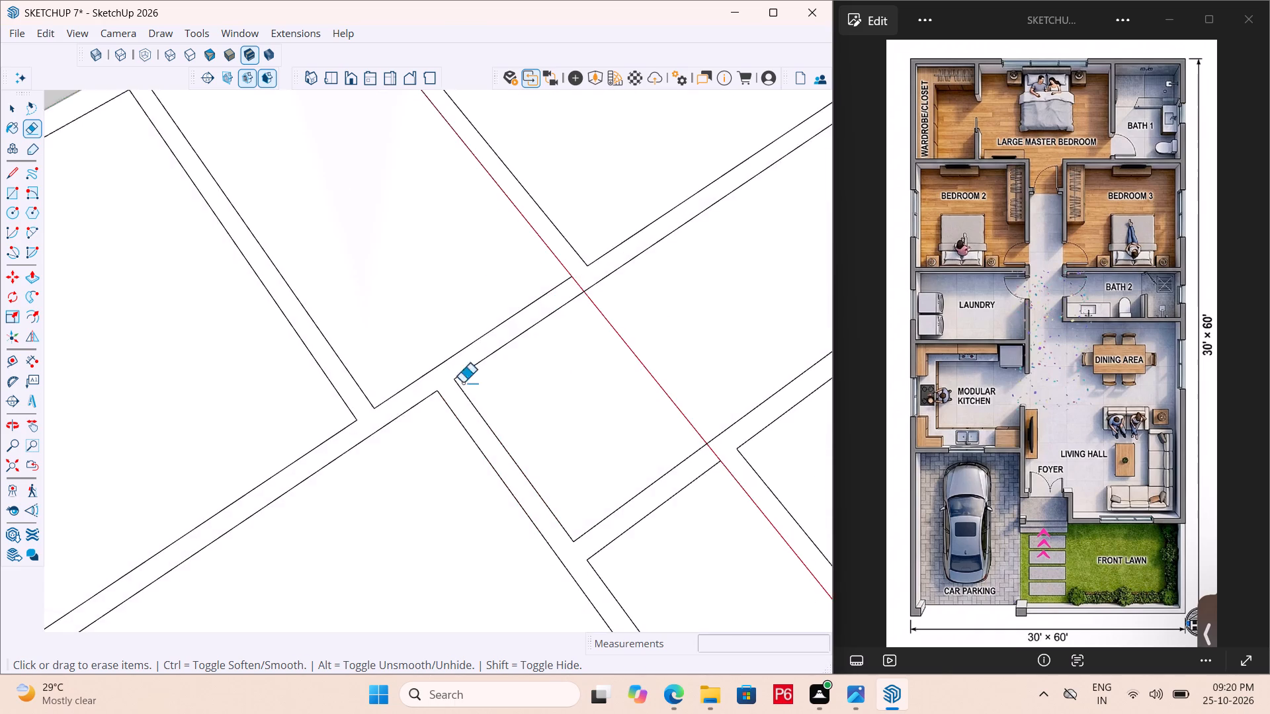
{"action": "scroll", "coordinate": [551, 379], "scroll_direction": "down", "scroll_amount": 13}
{"action": "scroll", "coordinate": [261, 464], "scroll_direction": "up", "scroll_amount": 12}
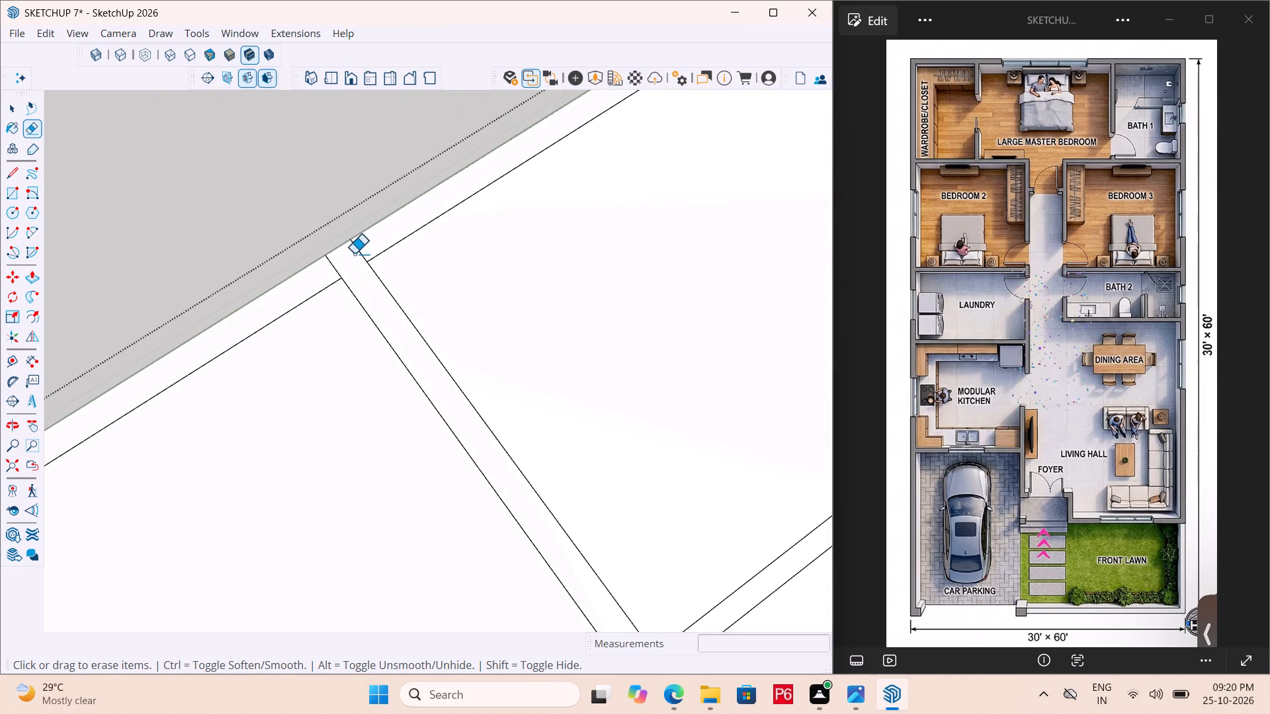
{"action": "left_click_drag", "start_coordinate": [356, 253], "coordinate": [315, 275]}
{"action": "left_click_drag", "start_coordinate": [361, 247], "coordinate": [343, 259]}
Erase the overlapping wall lines where the kitchen–car parking wall meets the living hall wall.
{"action": "scroll", "coordinate": [119, 214], "scroll_direction": "down", "scroll_amount": 6}
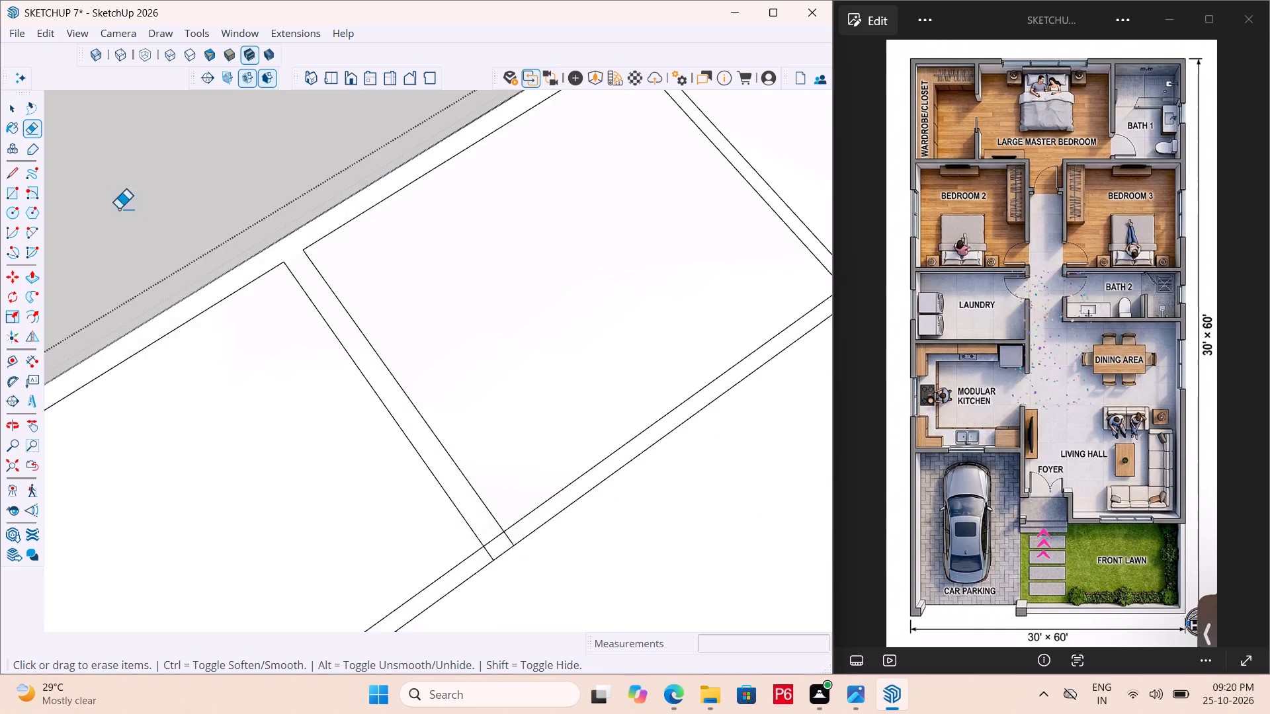
{"action": "scroll", "coordinate": [245, 211], "scroll_direction": "down", "scroll_amount": 6}
{"action": "scroll", "coordinate": [372, 438], "scroll_direction": "up", "scroll_amount": 12}
{"action": "left_click_drag", "start_coordinate": [405, 387], "coordinate": [399, 391]}
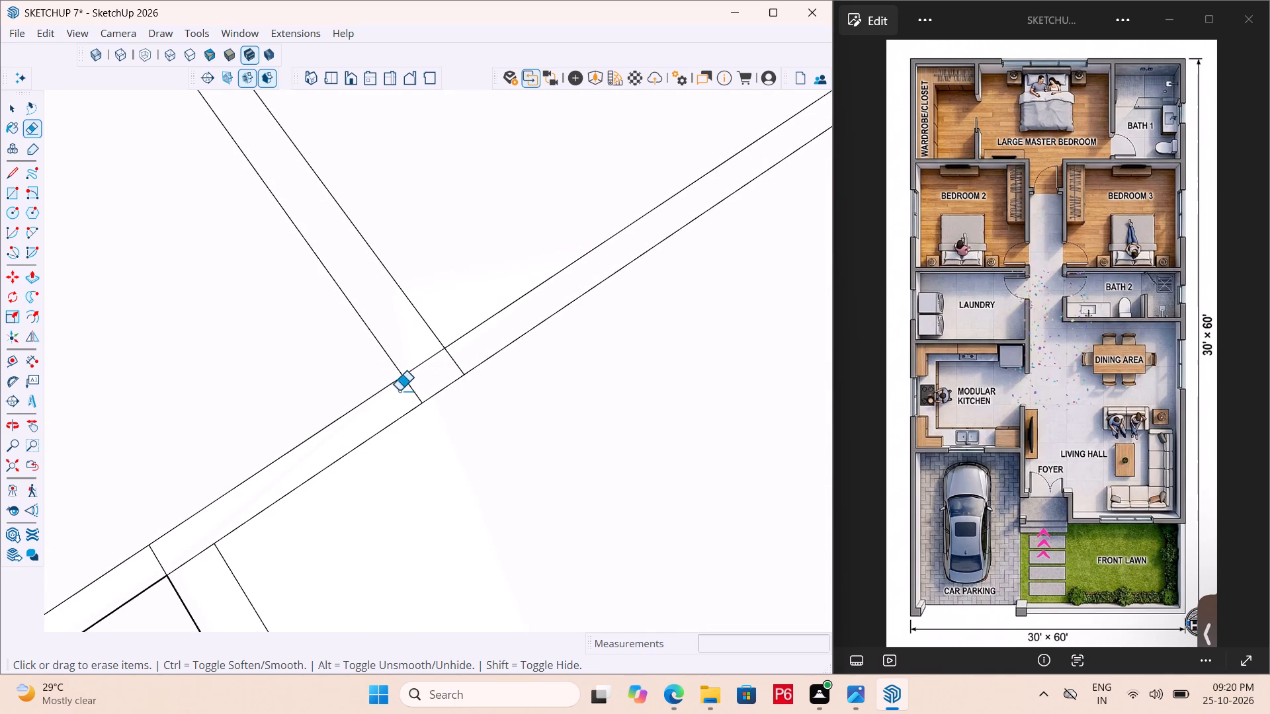
{"action": "left_click_drag", "start_coordinate": [399, 391], "coordinate": [413, 381]}
{"action": "left_click_drag", "start_coordinate": [428, 374], "coordinate": [454, 360]}
{"action": "left_click_drag", "start_coordinate": [444, 360], "coordinate": [438, 360]}
{"action": "left_click", "coordinate": [429, 360]}
Erase the overlapping wall lines where the living hall's front wall meets the car parking wall.
{"action": "scroll", "coordinate": [390, 297], "scroll_direction": "down", "scroll_amount": 9}
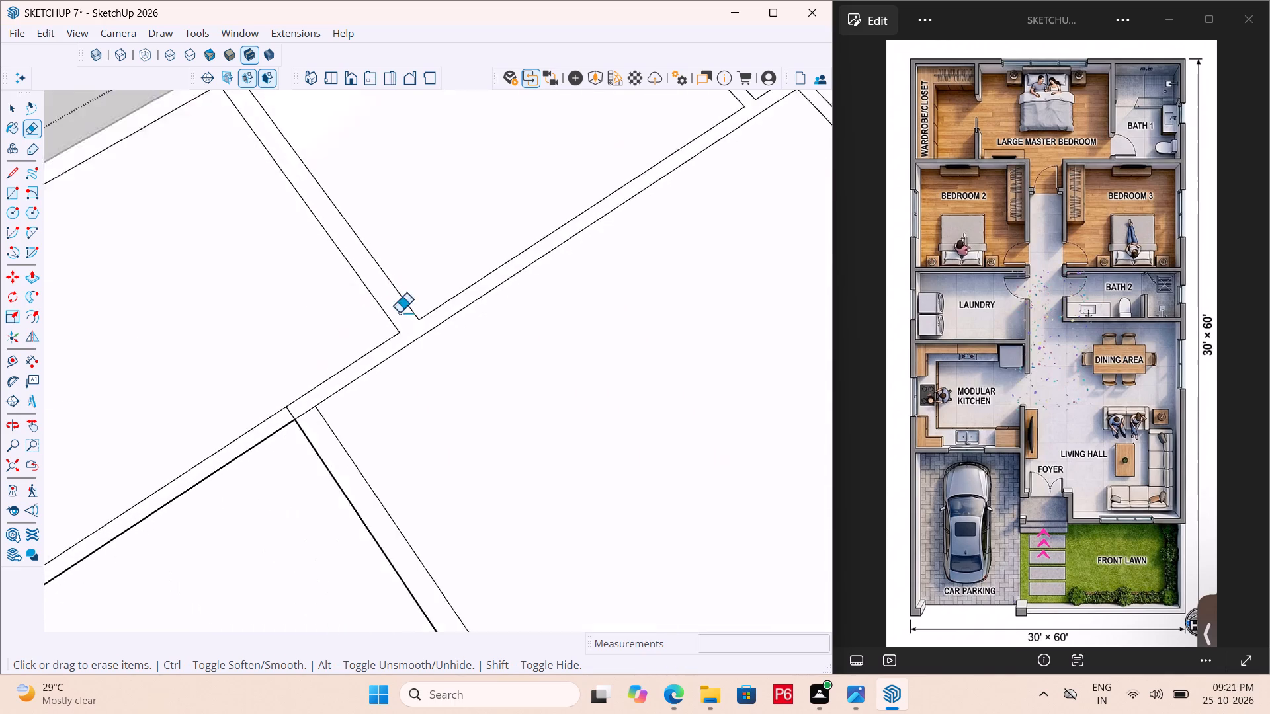
{"action": "scroll", "coordinate": [399, 313], "scroll_direction": "down", "scroll_amount": 1}
{"action": "scroll", "coordinate": [310, 415], "scroll_direction": "up", "scroll_amount": 11}
{"action": "left_click_drag", "start_coordinate": [321, 366], "coordinate": [308, 356]}
{"action": "left_click", "coordinate": [285, 360]}
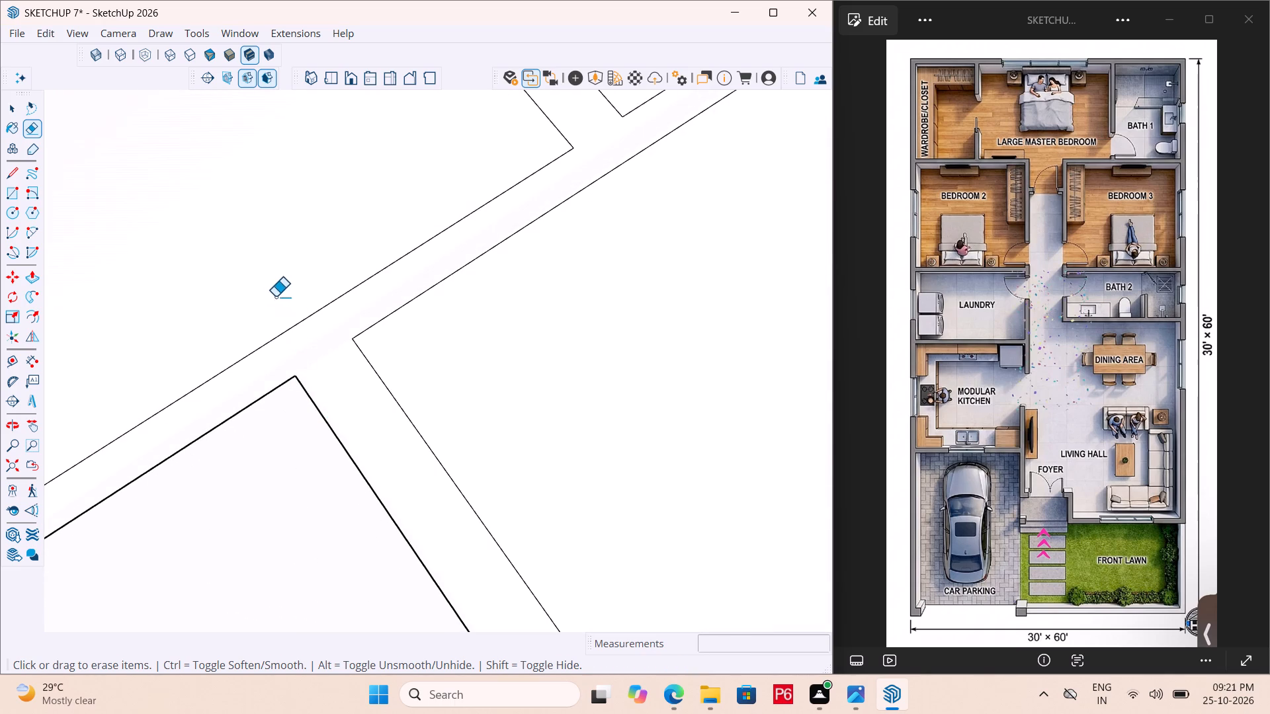
Save the model with the wall junctions across the floor plan cleaned up.
{"action": "scroll", "coordinate": [273, 297], "scroll_direction": "down", "scroll_amount": 6}
{"action": "scroll", "coordinate": [362, 284], "scroll_direction": "down", "scroll_amount": 7}
{"action": "scroll", "coordinate": [415, 324], "scroll_direction": "up", "scroll_amount": 1}
{"action": "scroll", "coordinate": [399, 317], "scroll_direction": "down", "scroll_amount": 4}
{"action": "scroll", "coordinate": [333, 288], "scroll_direction": "down", "scroll_amount": 3}
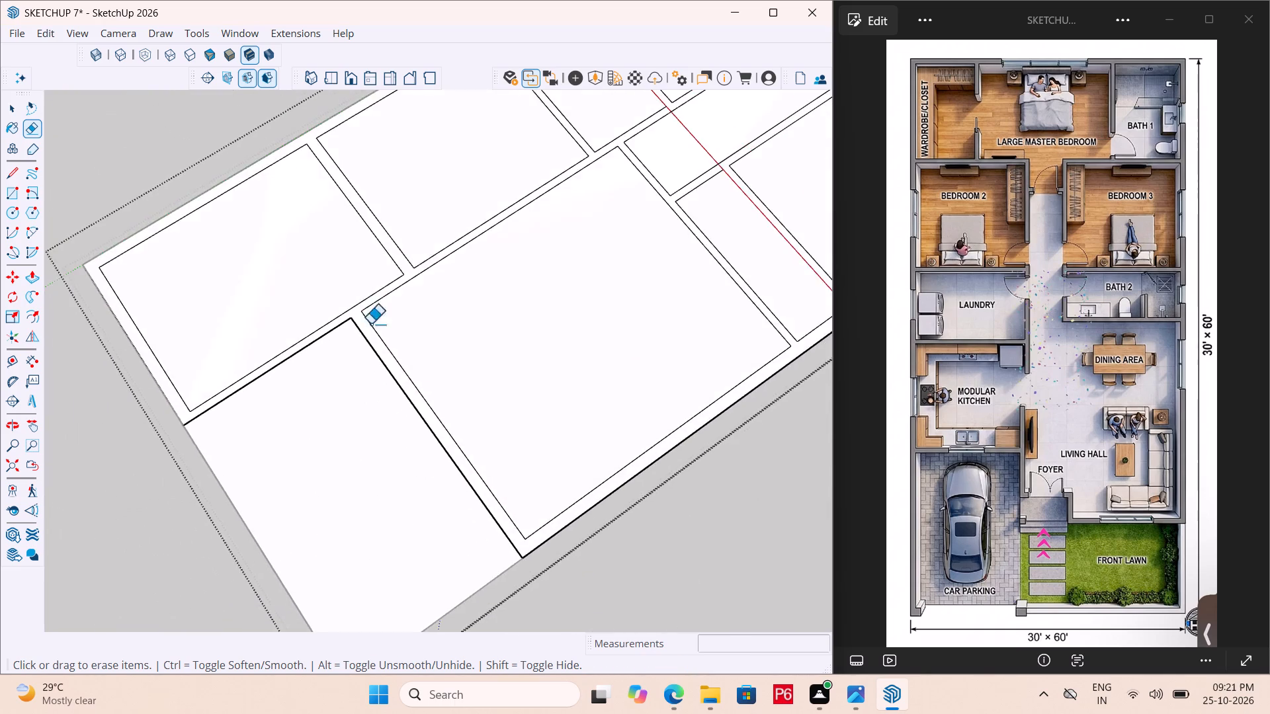
{"action": "scroll", "coordinate": [320, 406], "scroll_direction": "down", "scroll_amount": 5}
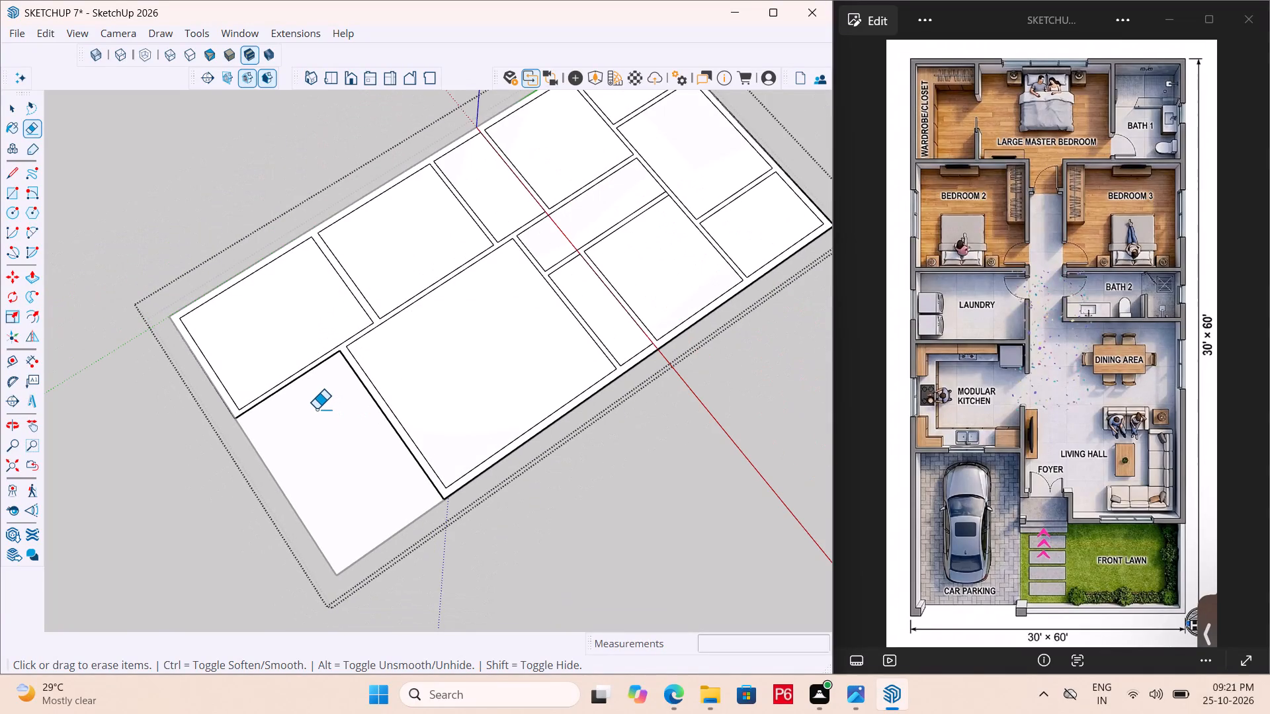
{"action": "key", "text": "ctrl+s"}
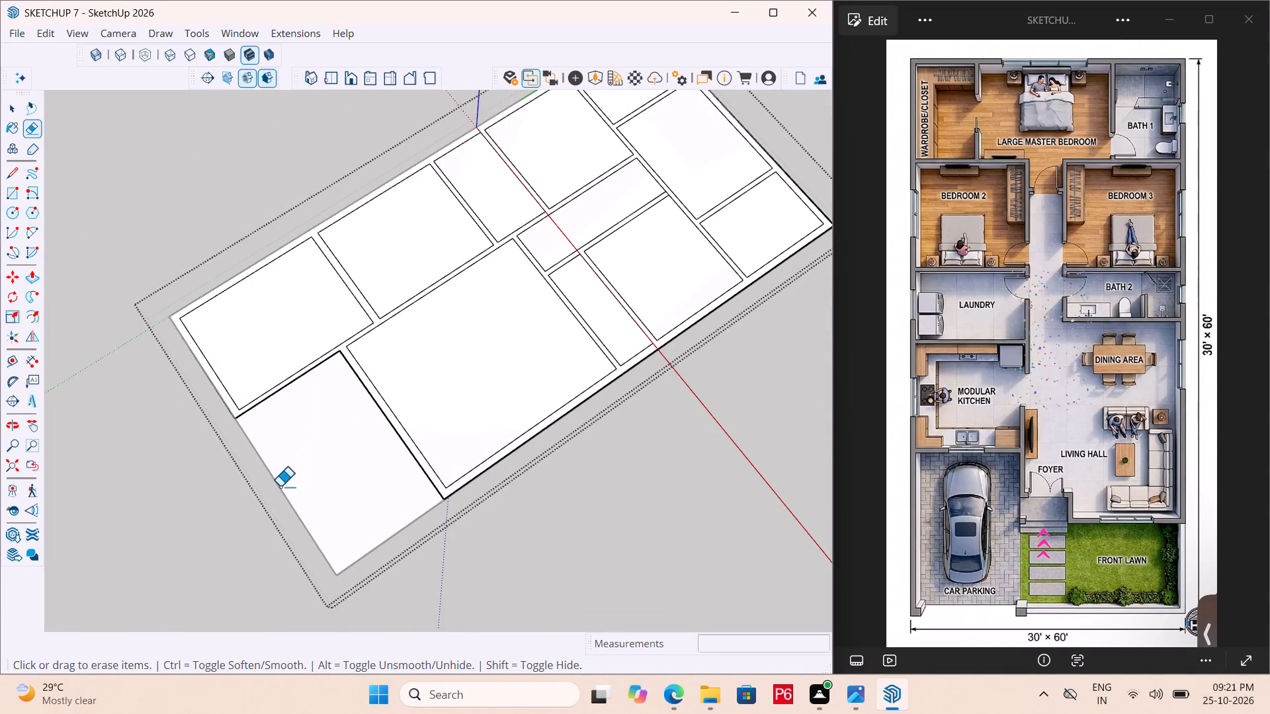
Place guides in the front lawn area, 9" in from the front edge and 6" in from the outer side edge.
{"action": "key", "text": "t"}
{"action": "left_click", "coordinate": [280, 487]}
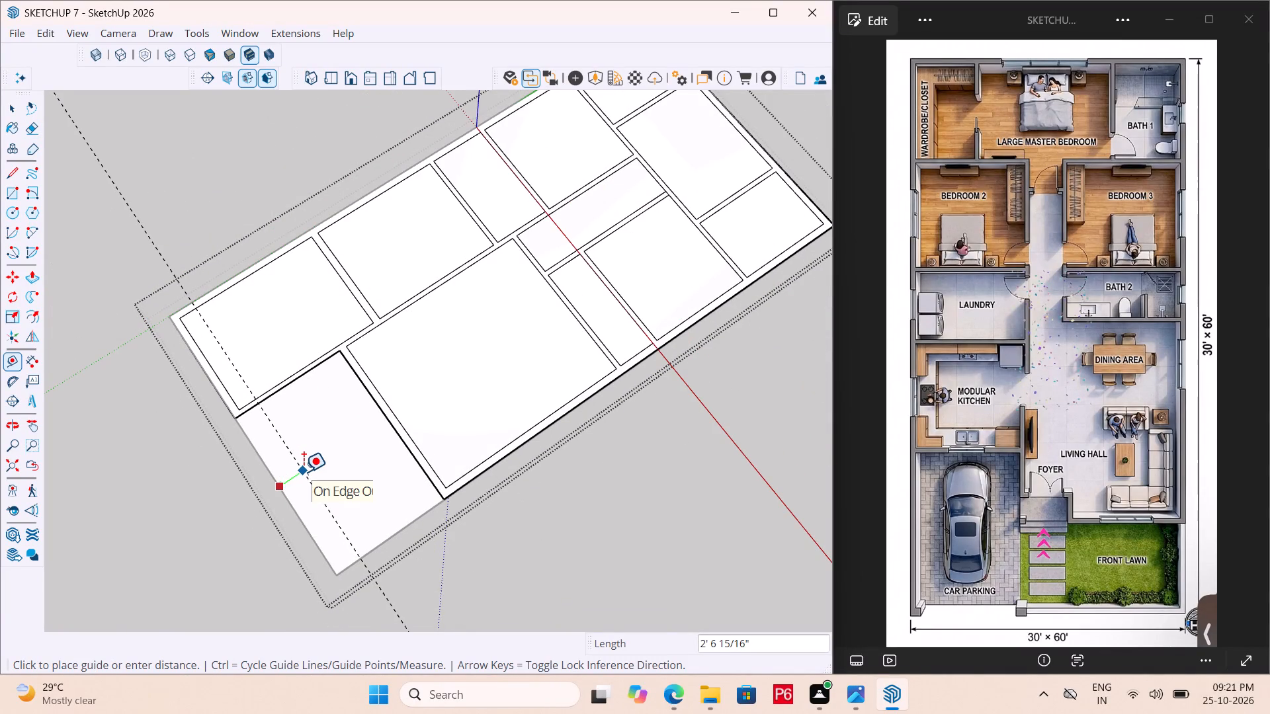
{"action": "type", "text": "9\""}
{"action": "key", "text": "Return"}
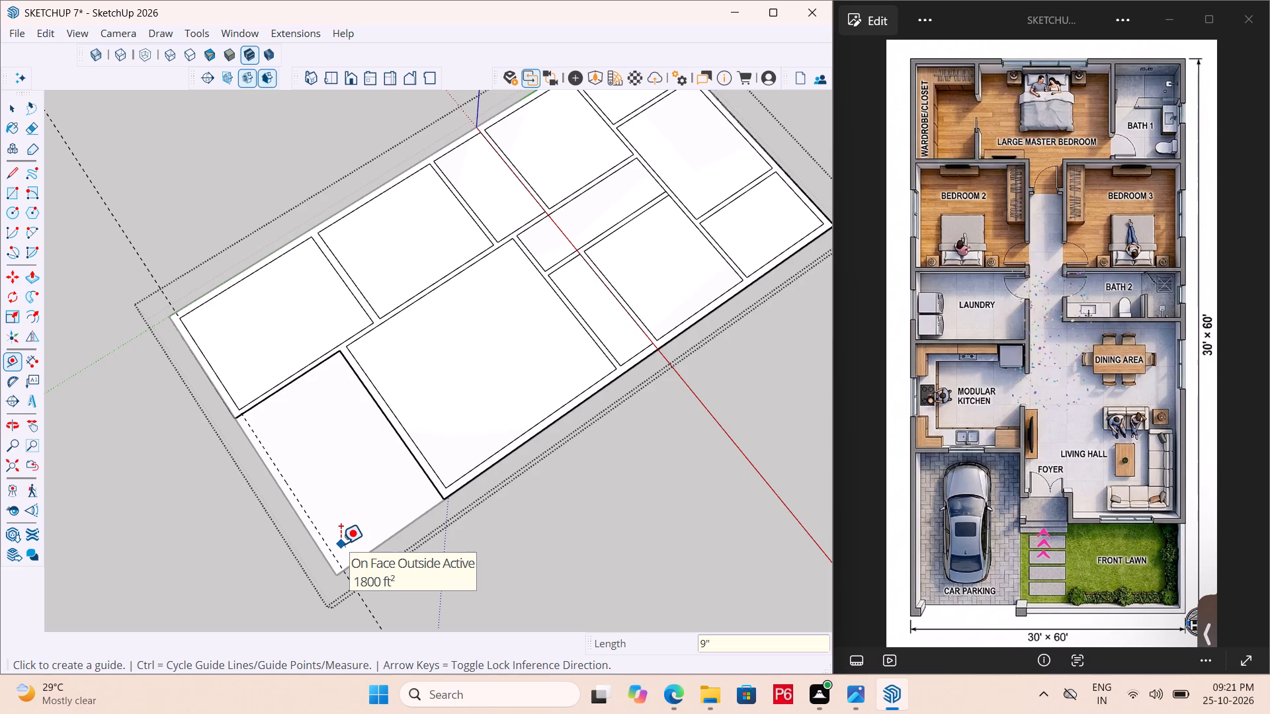
{"action": "left_click", "coordinate": [380, 545]}
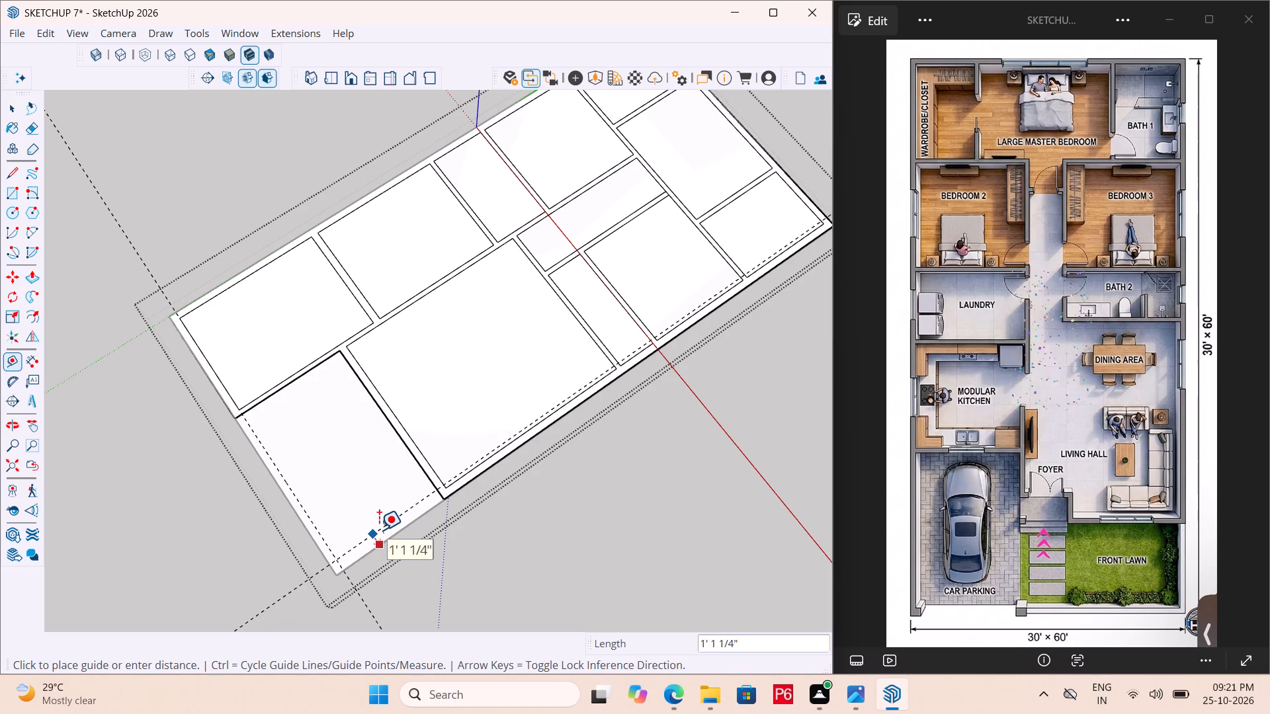
{"action": "type", "text": "6\""}
{"action": "key", "text": "Return"}
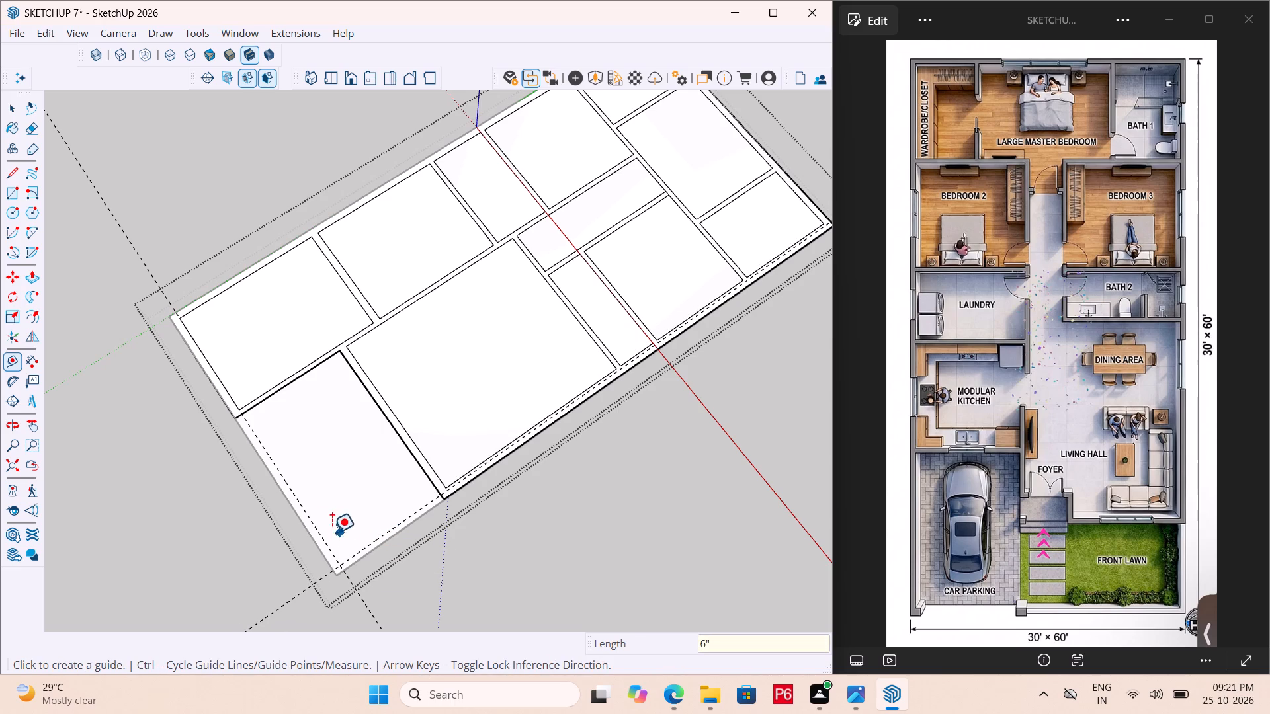
Draw a rectangle about 11' by 17' over the front lawn, from the car parking side to the side guide, and save.
{"action": "scroll", "coordinate": [314, 436], "scroll_direction": "up", "scroll_amount": 3}
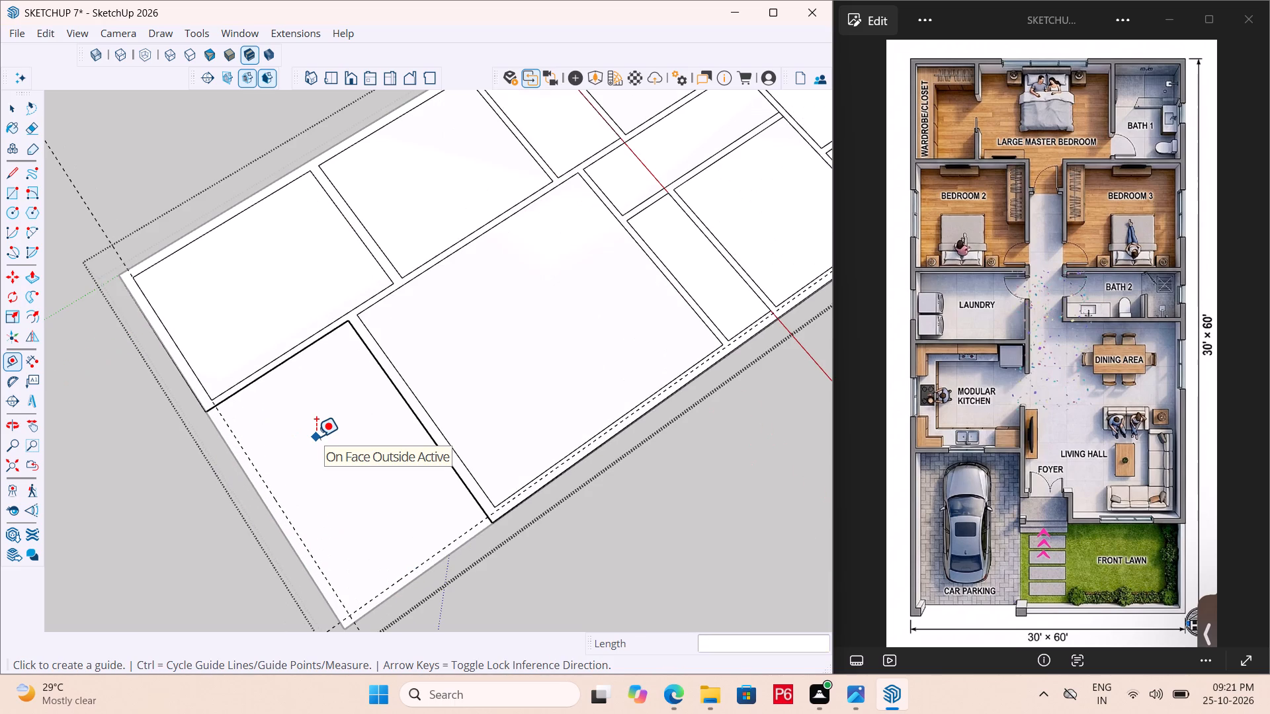
{"action": "key", "text": "r"}
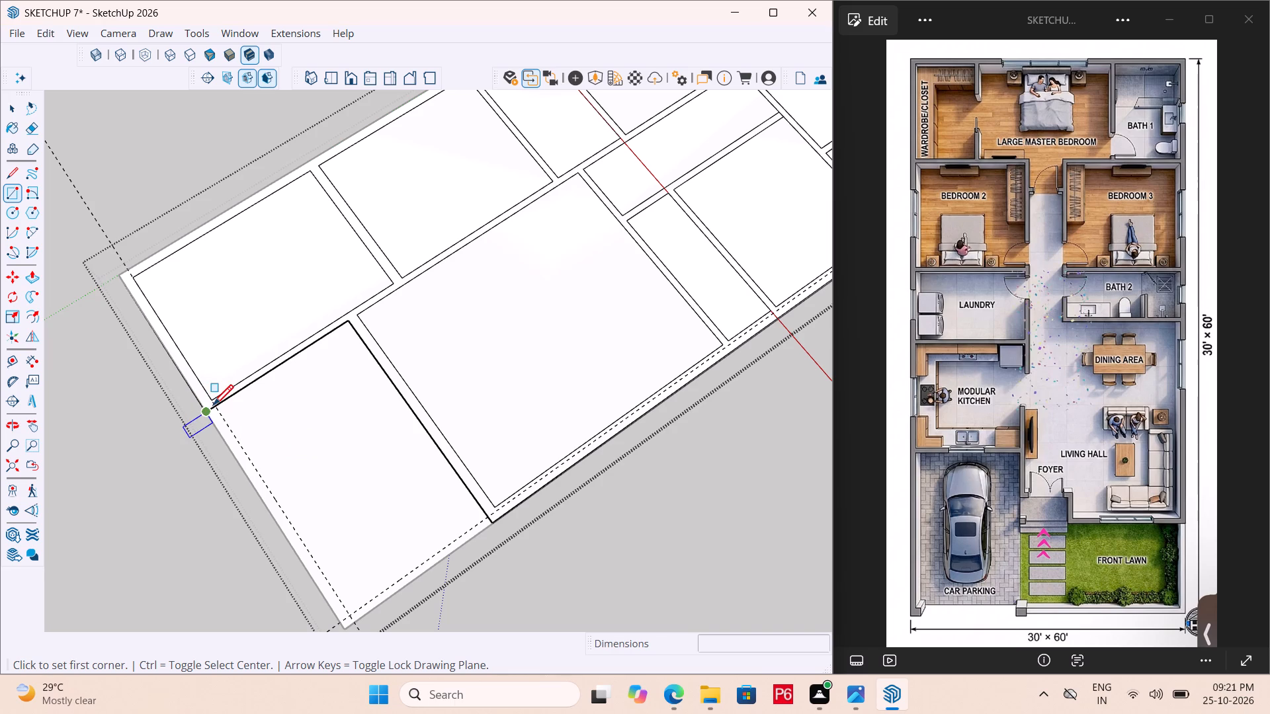
{"action": "left_click", "coordinate": [216, 407]}
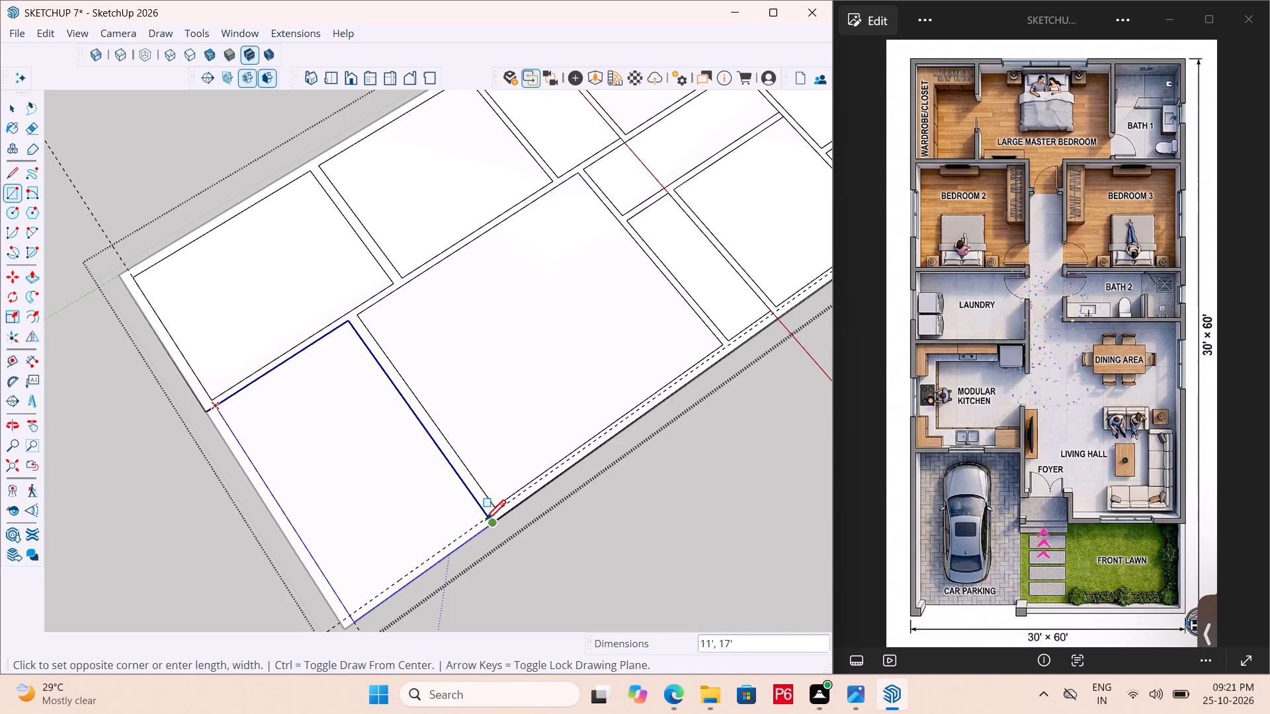
{"action": "scroll", "coordinate": [486, 520], "scroll_direction": "up", "scroll_amount": 5}
{"action": "left_click", "coordinate": [490, 520]}
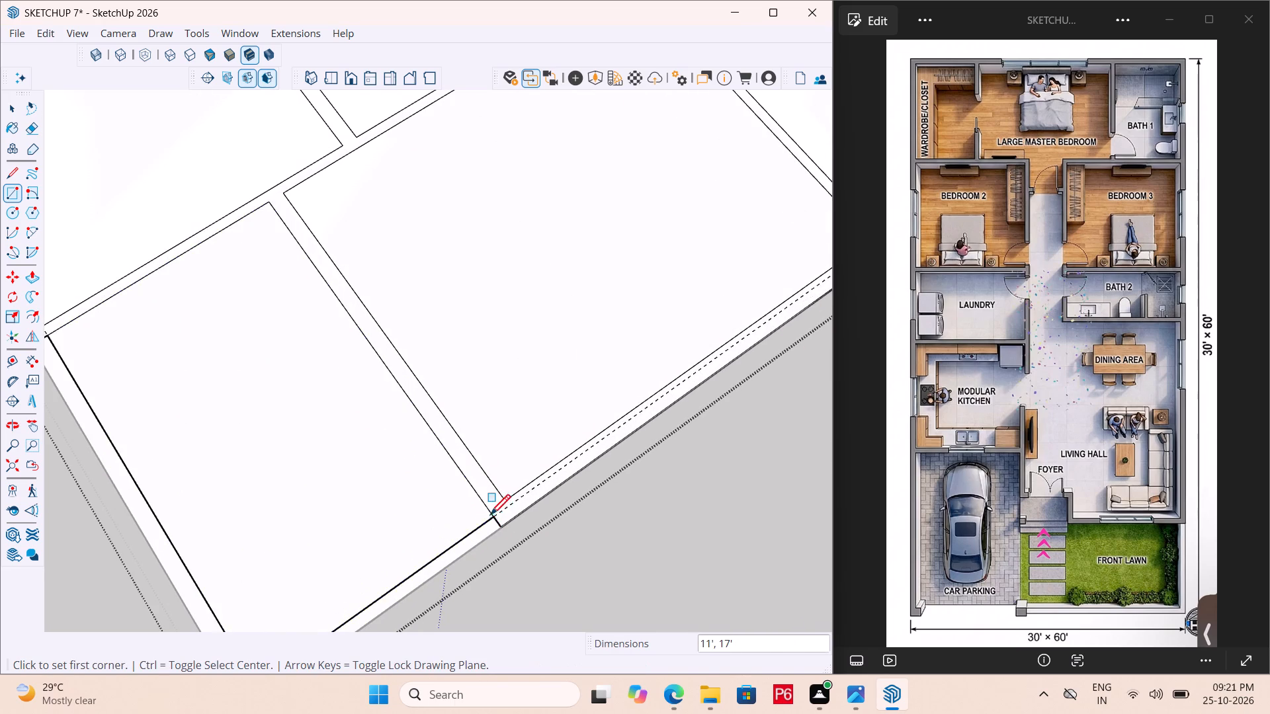
{"action": "scroll", "coordinate": [505, 432], "scroll_direction": "down", "scroll_amount": 5}
{"action": "key", "text": "ctrl+s"}
{"action": "key", "text": "ctrl+s"}
{"action": "key", "text": "ctrl+s"}
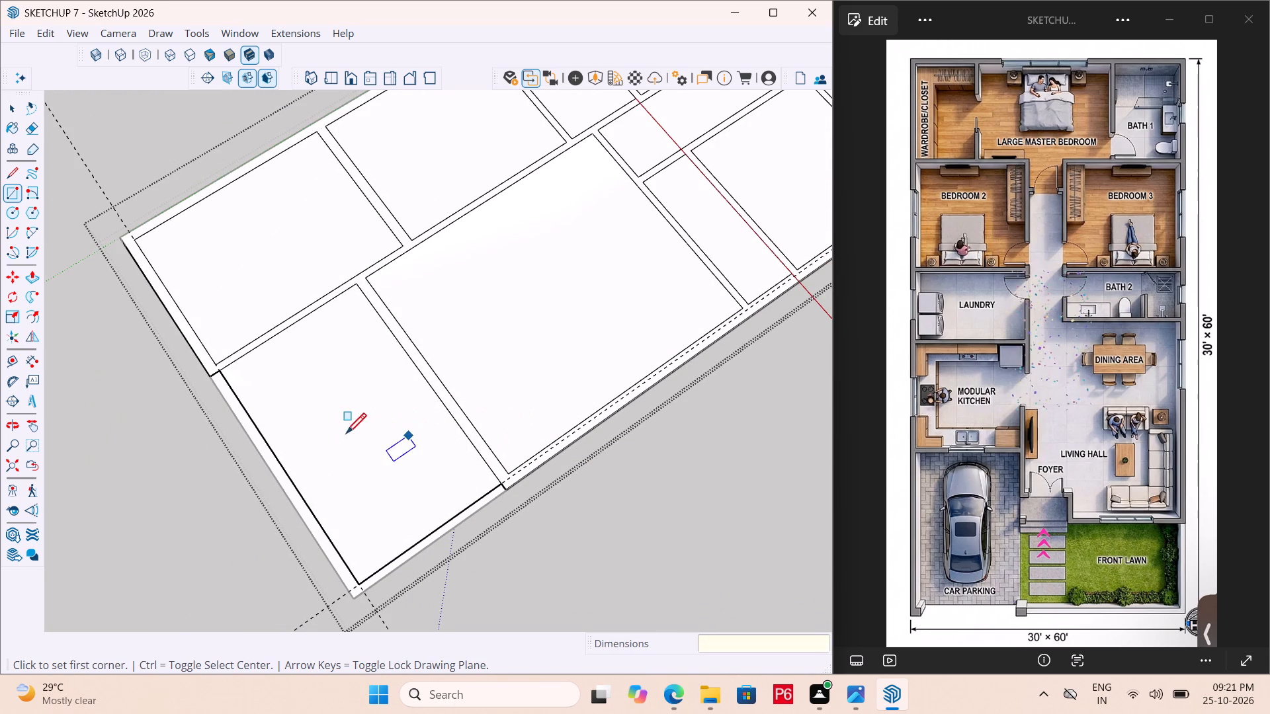
Erase the two construction guides around the front lawn and save the model.
{"action": "scroll", "coordinate": [346, 436], "scroll_direction": "down", "scroll_amount": 3}
{"action": "key", "text": "space"}
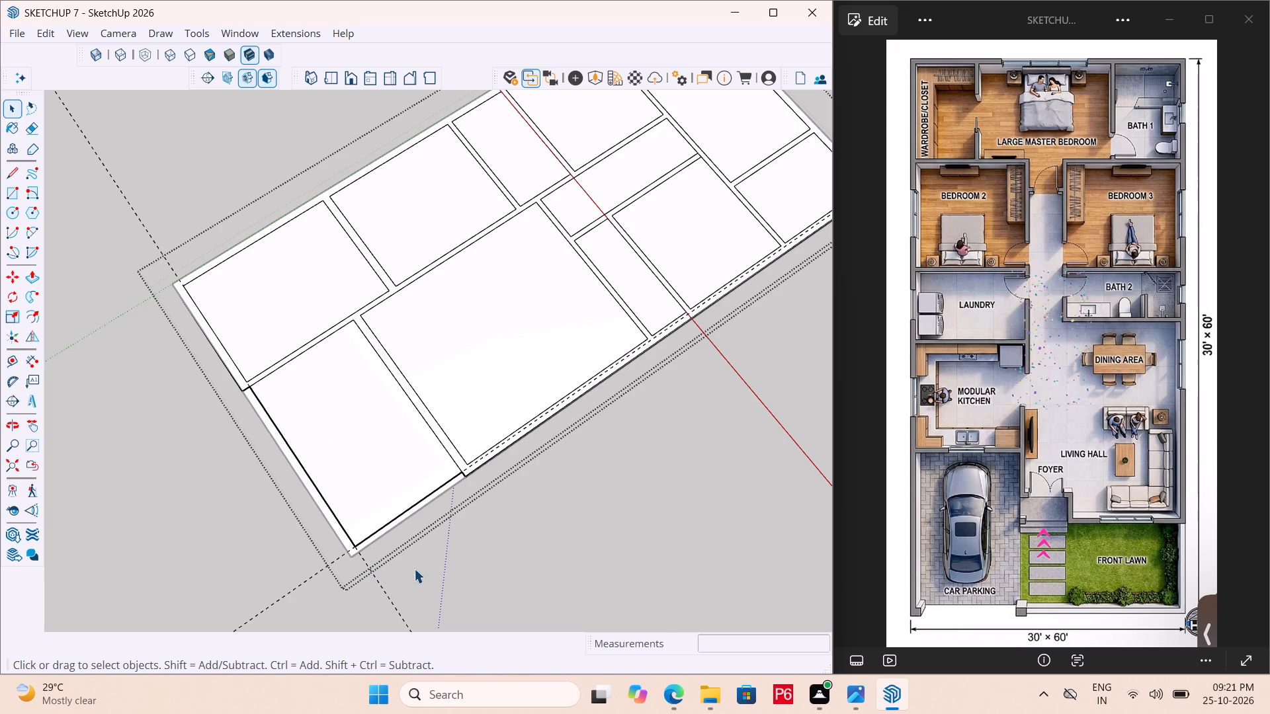
{"action": "key", "text": "e"}
{"action": "left_click_drag", "start_coordinate": [403, 569], "coordinate": [341, 589]}
{"action": "left_click_drag", "start_coordinate": [302, 588], "coordinate": [296, 576]}
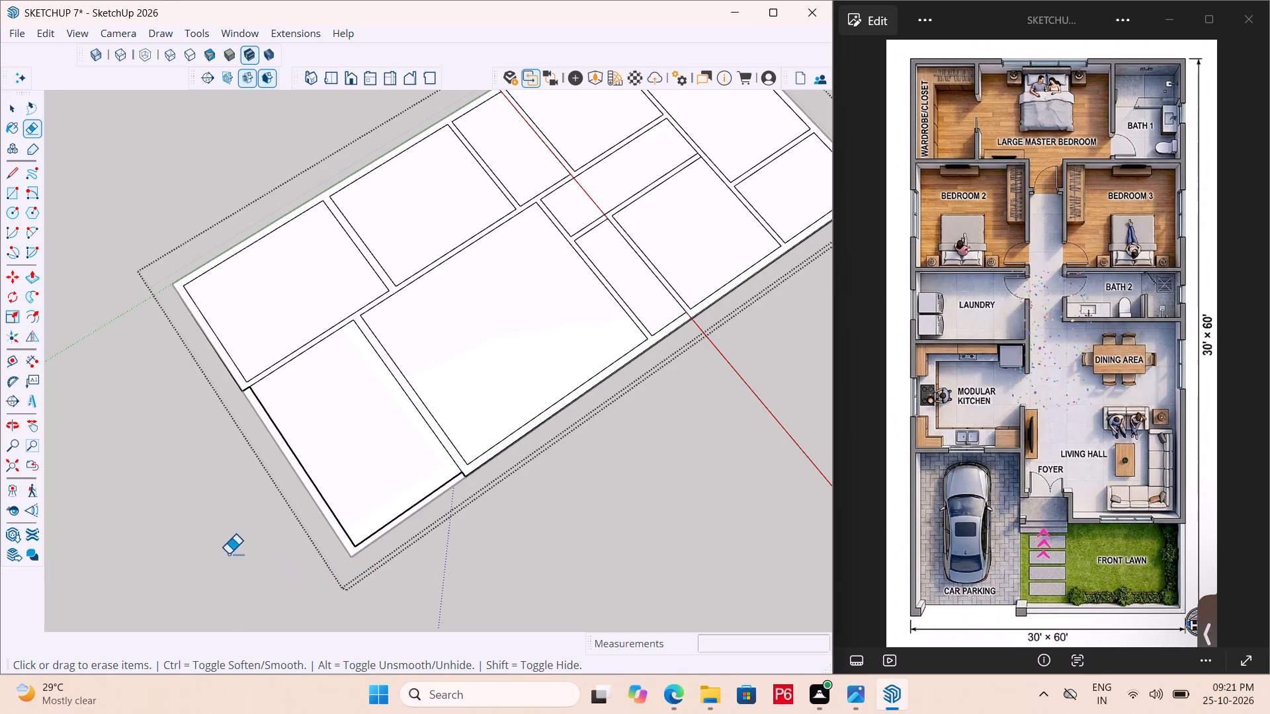
{"action": "scroll", "coordinate": [241, 575], "scroll_direction": "down", "scroll_amount": 4}
{"action": "key", "text": "ctrl+s"}
{"action": "key", "text": "ctrl+s"}
{"action": "key", "text": "ctrl+s"}
{"action": "key", "text": "ctrl+s"}
{"action": "key", "text": "ctrl+s"}
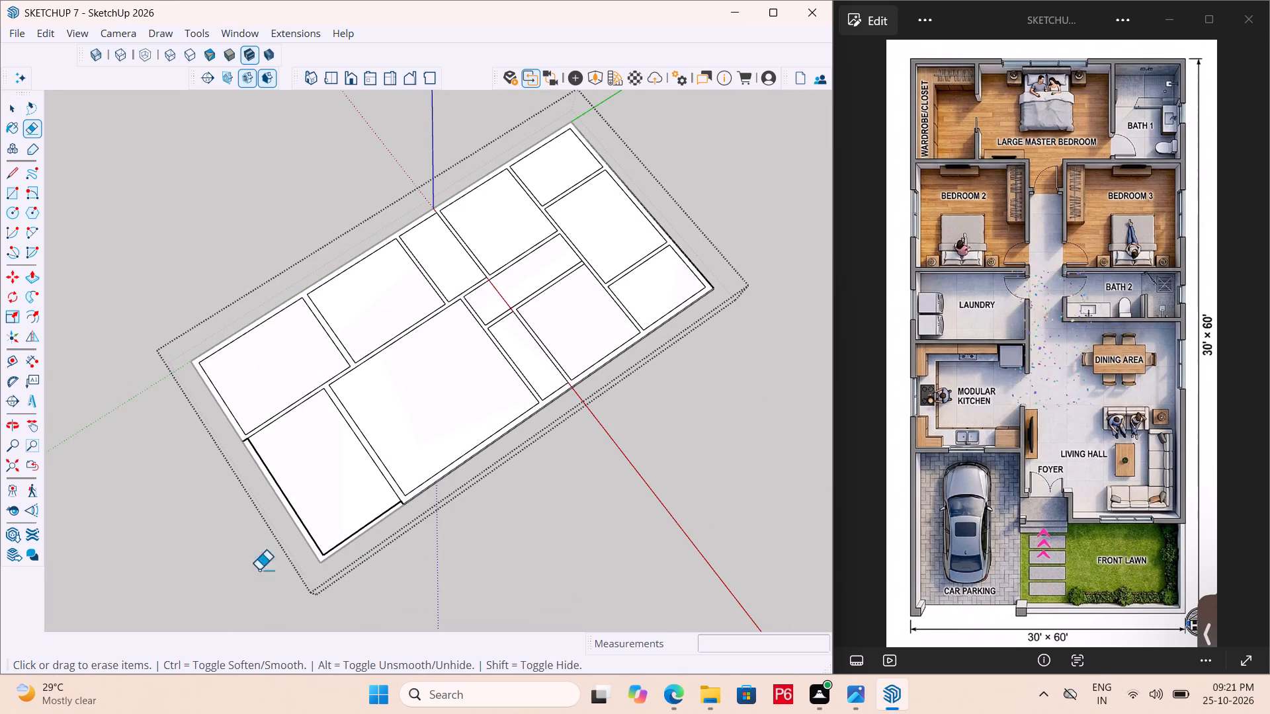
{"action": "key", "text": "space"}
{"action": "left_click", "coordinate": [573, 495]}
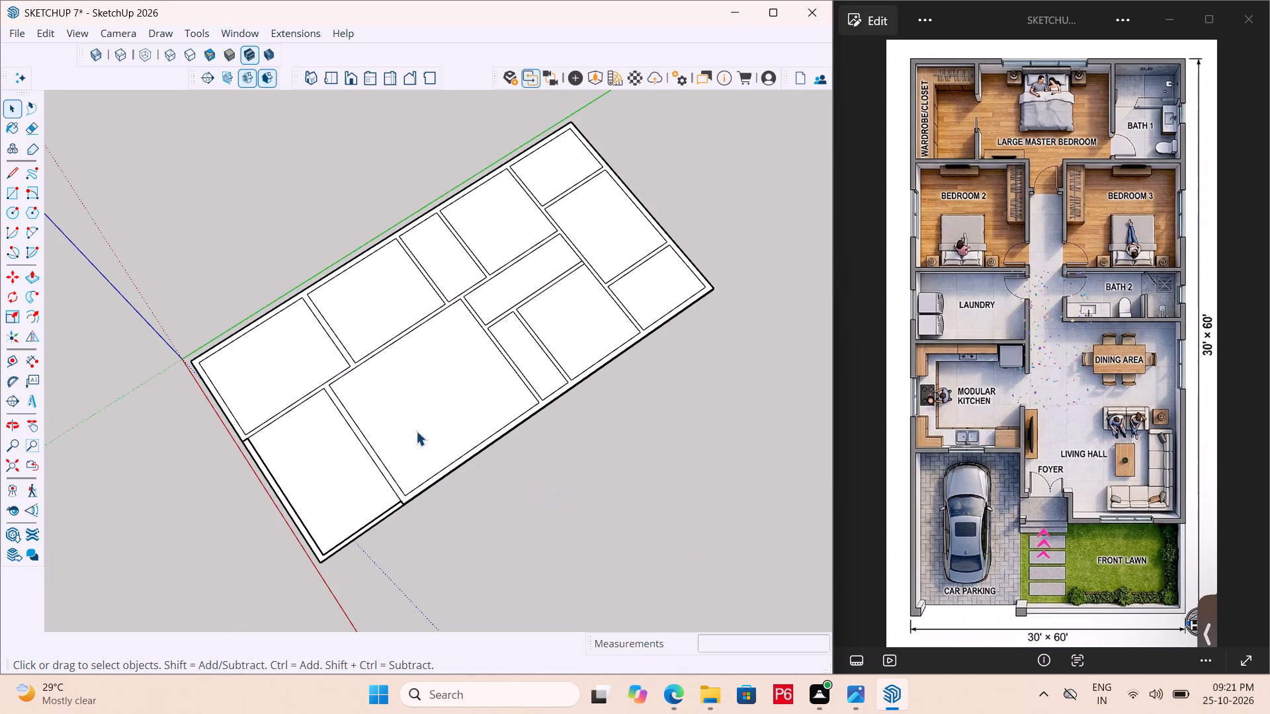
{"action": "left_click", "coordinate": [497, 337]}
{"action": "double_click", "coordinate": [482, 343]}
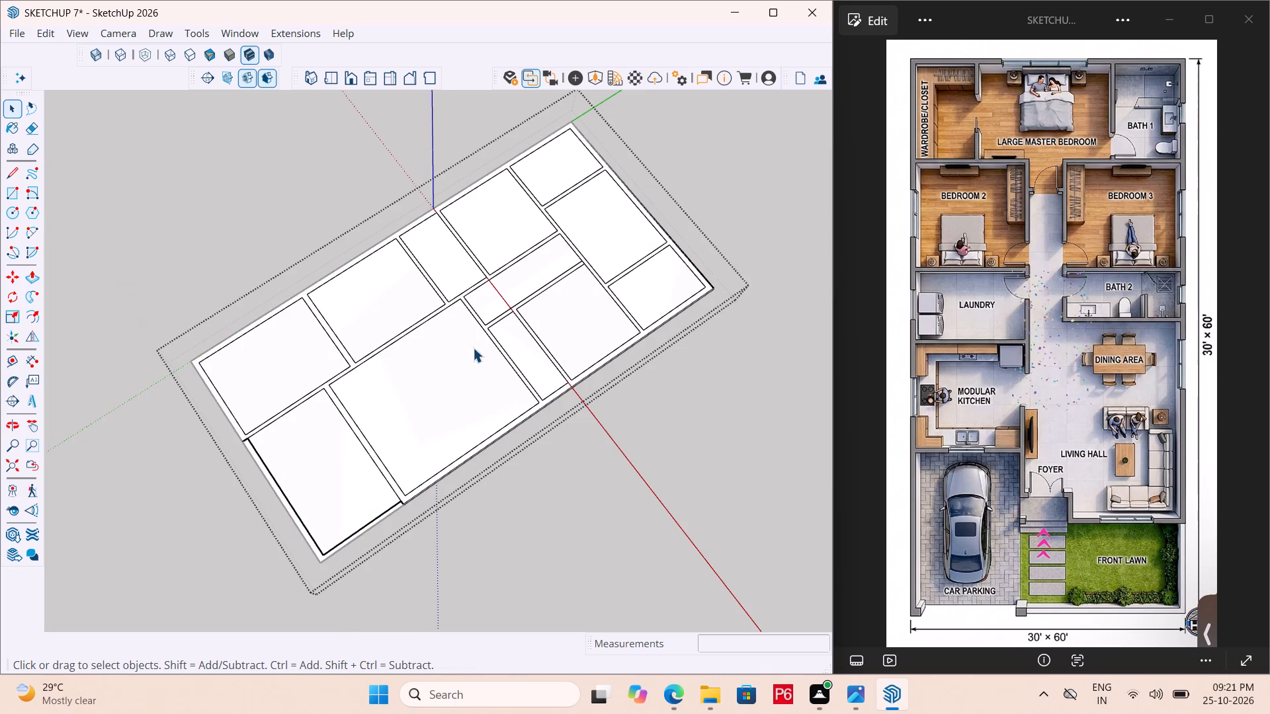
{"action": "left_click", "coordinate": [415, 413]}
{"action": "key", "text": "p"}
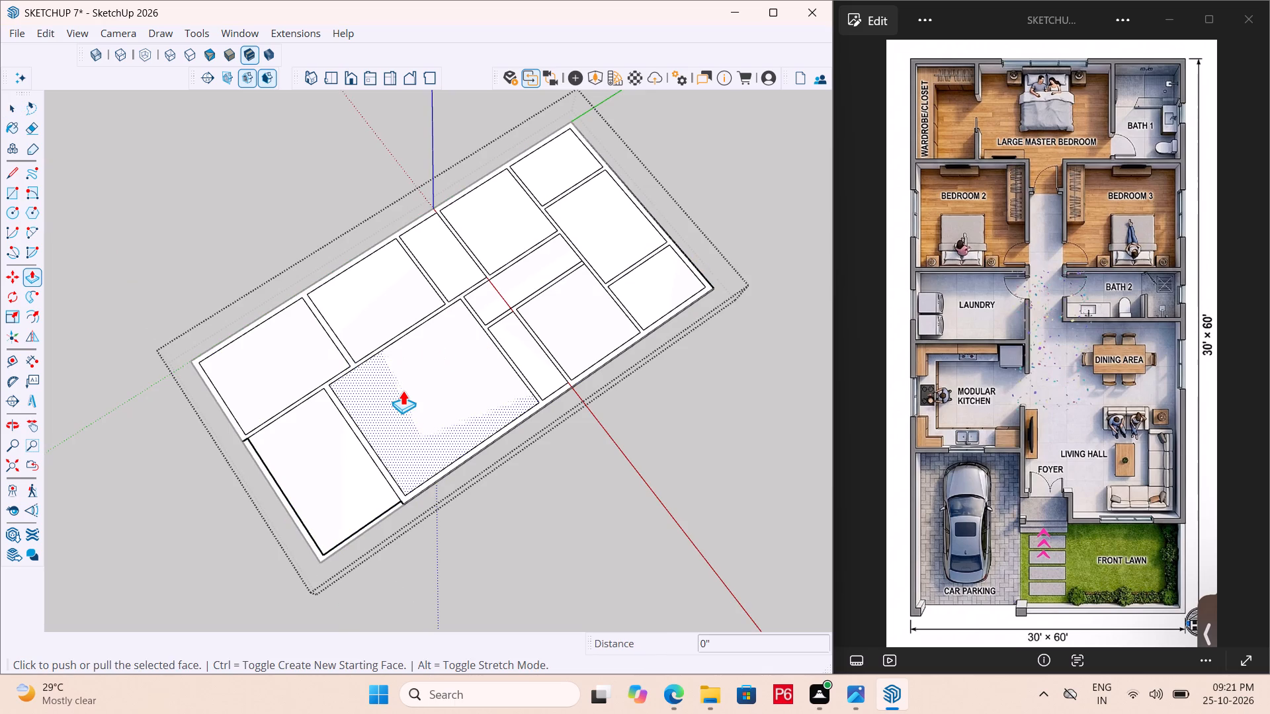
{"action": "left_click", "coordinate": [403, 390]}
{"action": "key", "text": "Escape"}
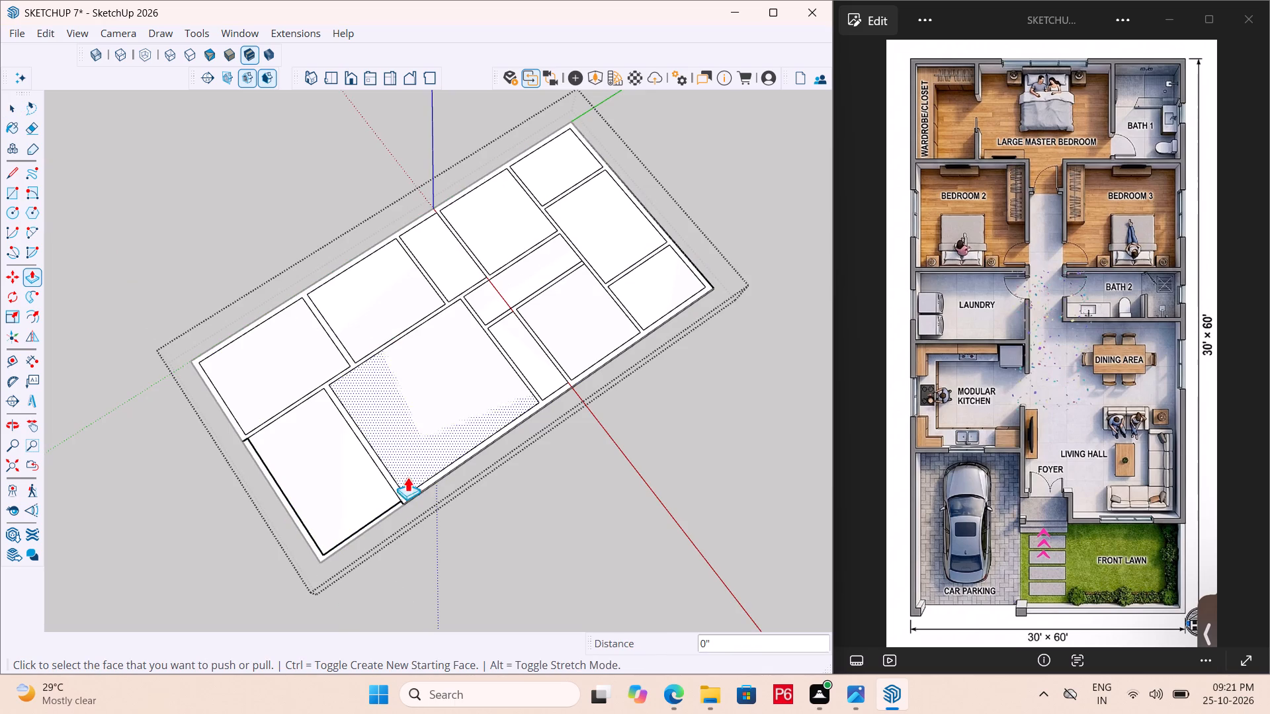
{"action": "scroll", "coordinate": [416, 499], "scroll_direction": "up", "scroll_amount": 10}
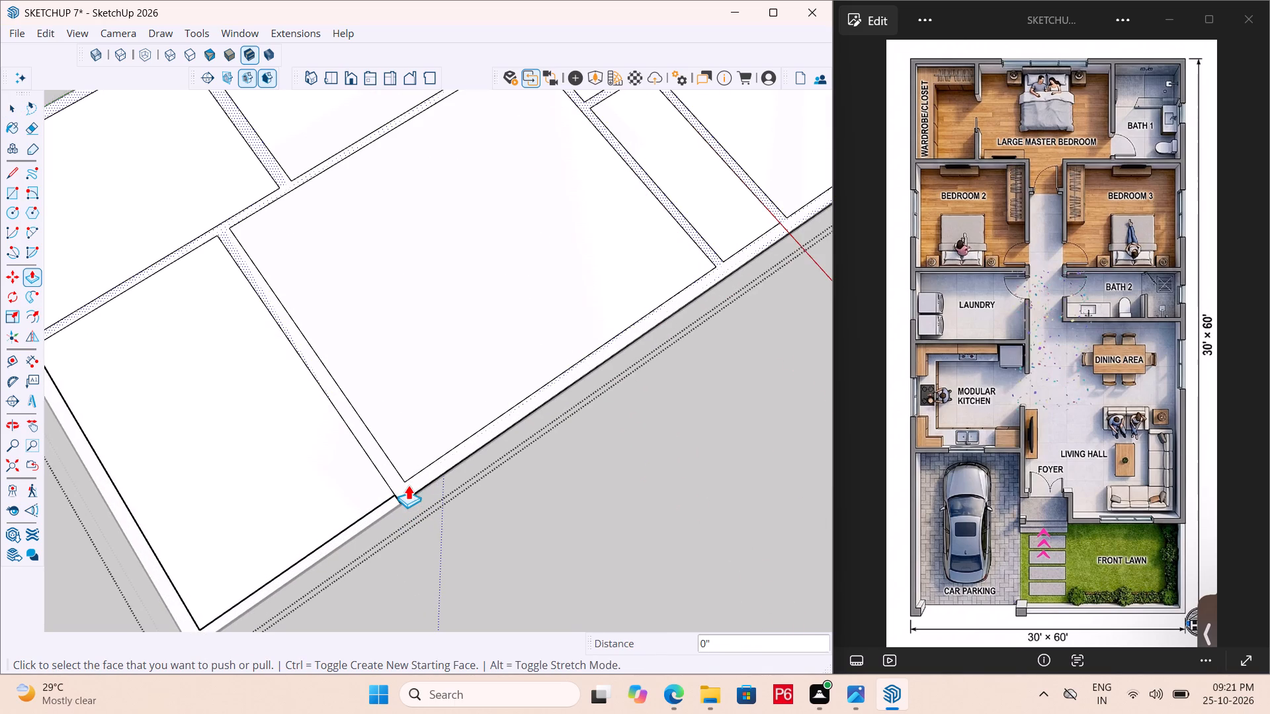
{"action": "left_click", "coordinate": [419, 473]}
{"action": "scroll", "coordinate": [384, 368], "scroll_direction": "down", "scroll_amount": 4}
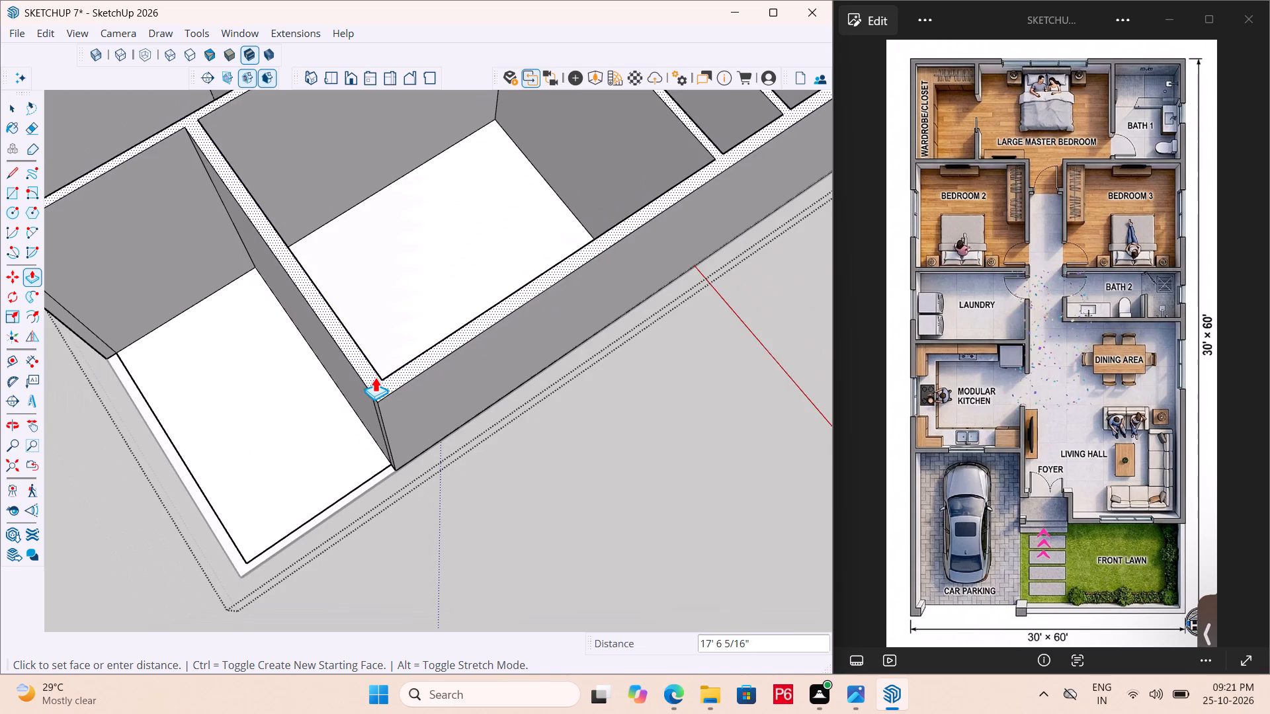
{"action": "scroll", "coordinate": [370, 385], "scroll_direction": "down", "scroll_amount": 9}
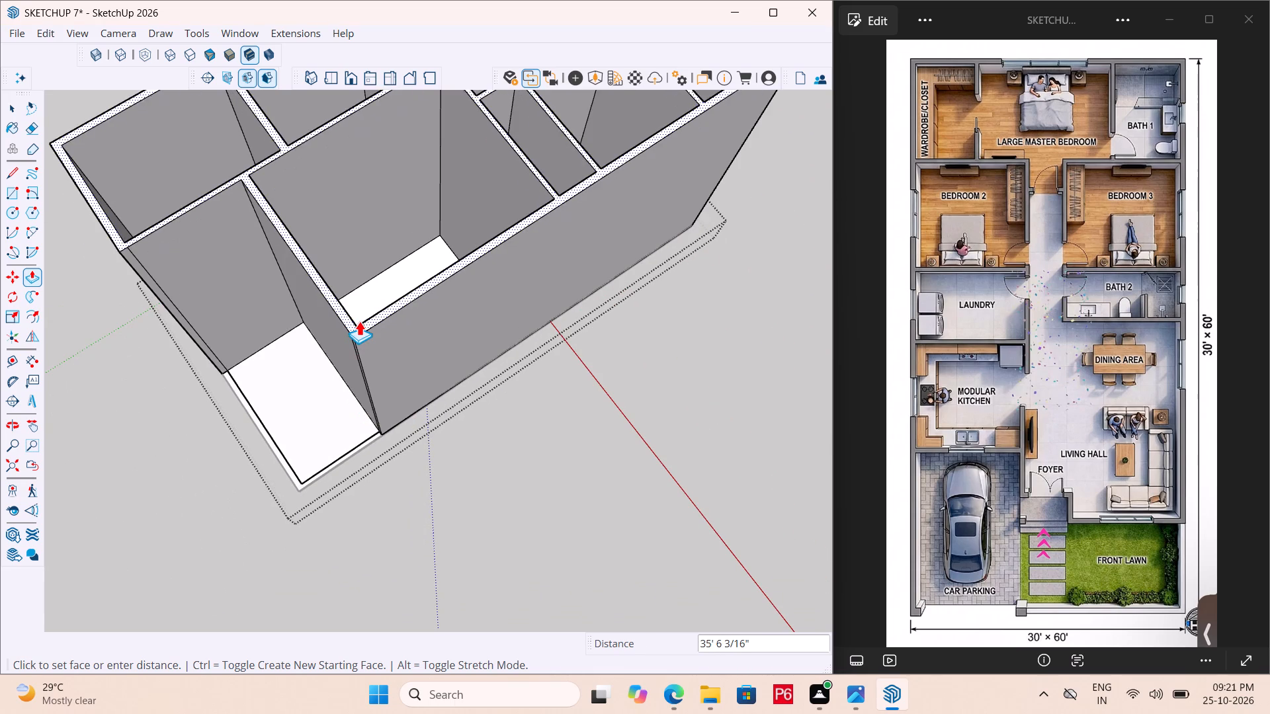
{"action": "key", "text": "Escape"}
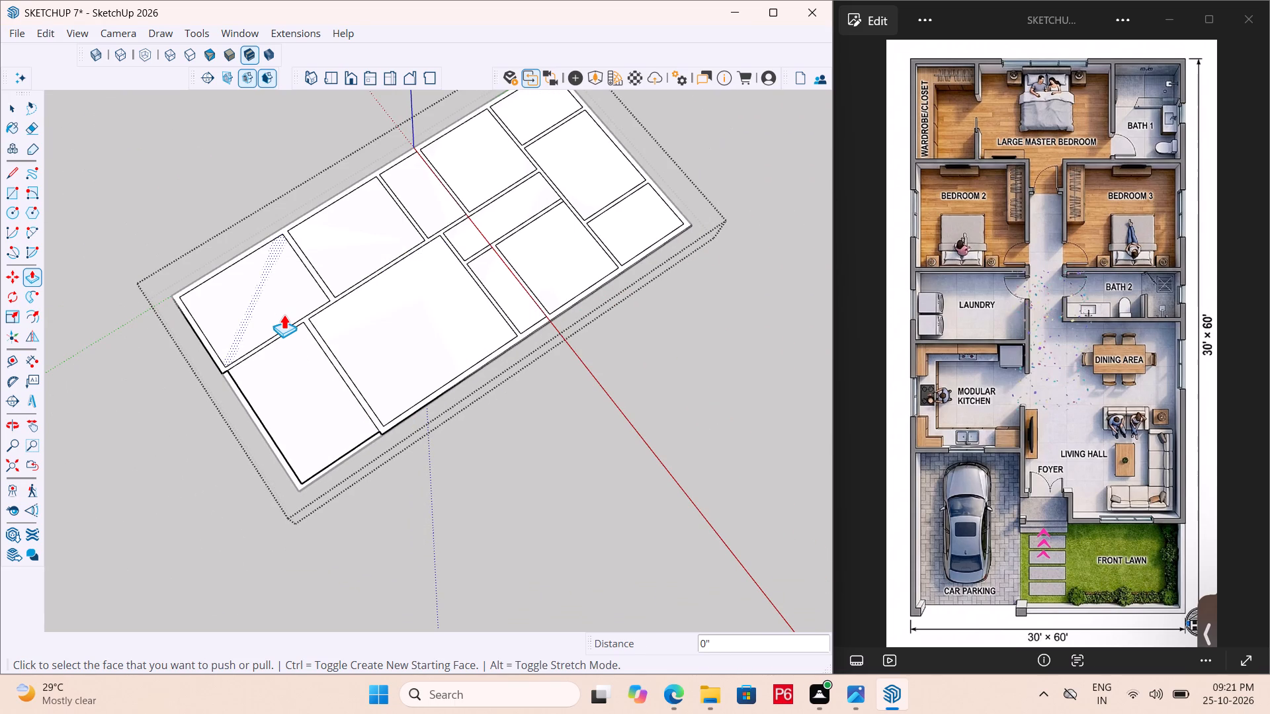
Save the model with the flat wall layout.
{"action": "key", "text": "ctrl+s"}
{"action": "key", "text": "ctrl+s"}
{"action": "key", "text": "ctrl+s"}
{"action": "key", "text": "ctrl+s"}
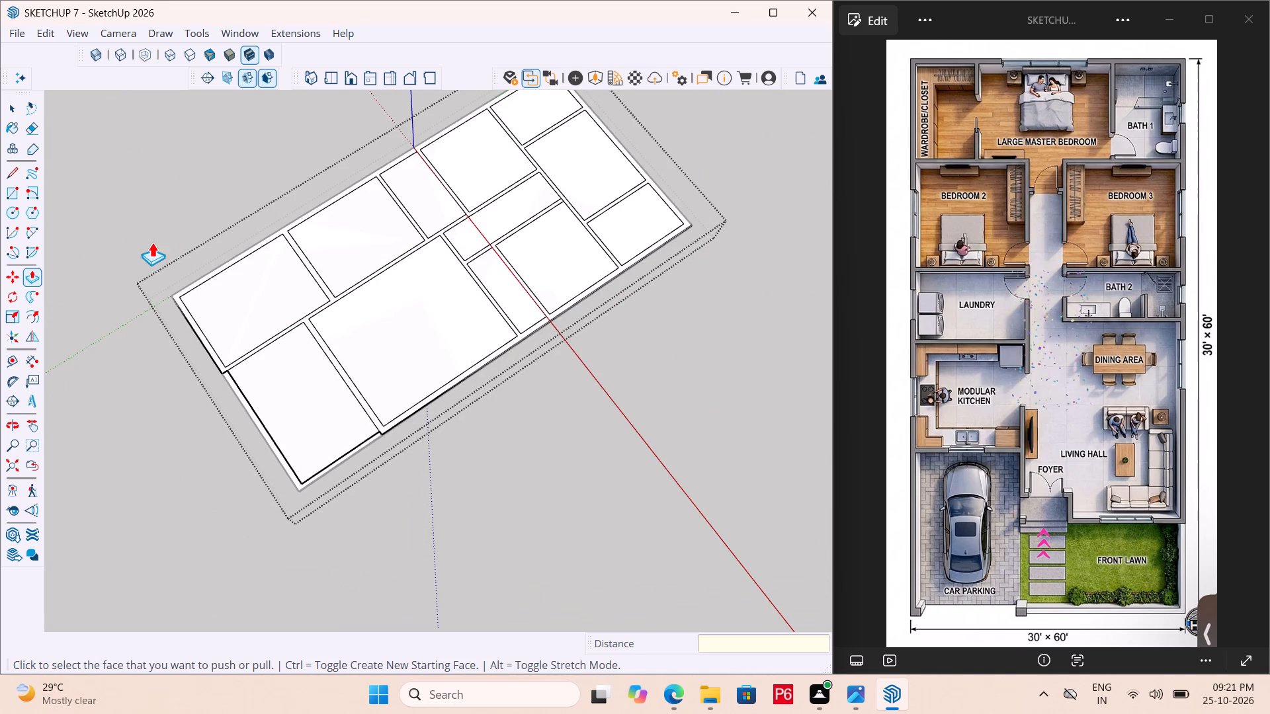
Draw a line across the kitchen's outer side wall at the midpoint of the wall's inner edge.
{"action": "scroll", "coordinate": [341, 188], "scroll_direction": "up", "scroll_amount": 14}
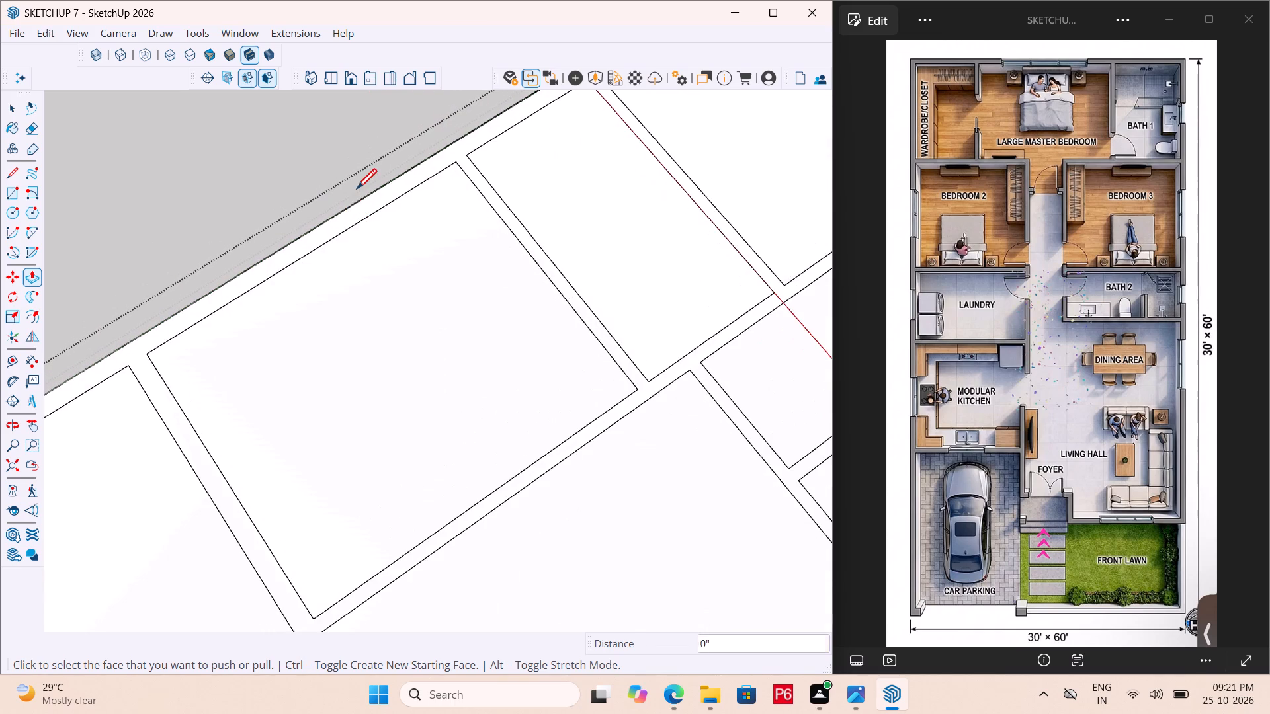
{"action": "key", "text": "l"}
{"action": "left_click_drag", "start_coordinate": [306, 257], "coordinate": [304, 246]}
{"action": "left_click", "coordinate": [300, 237]}
{"action": "key", "text": "space"}
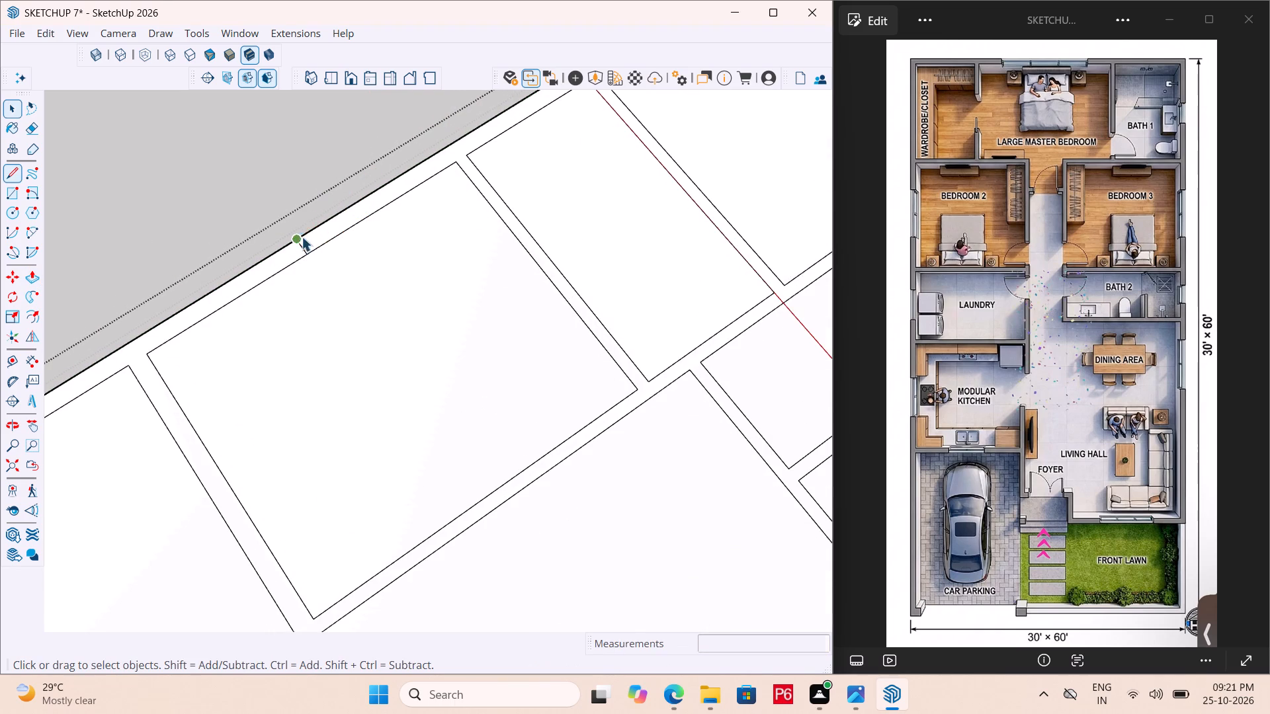
Place guides 2' to each side of the centre line on the kitchen's outer wall.
{"action": "scroll", "coordinate": [317, 238], "scroll_direction": "up", "scroll_amount": 3}
{"action": "key", "text": "t"}
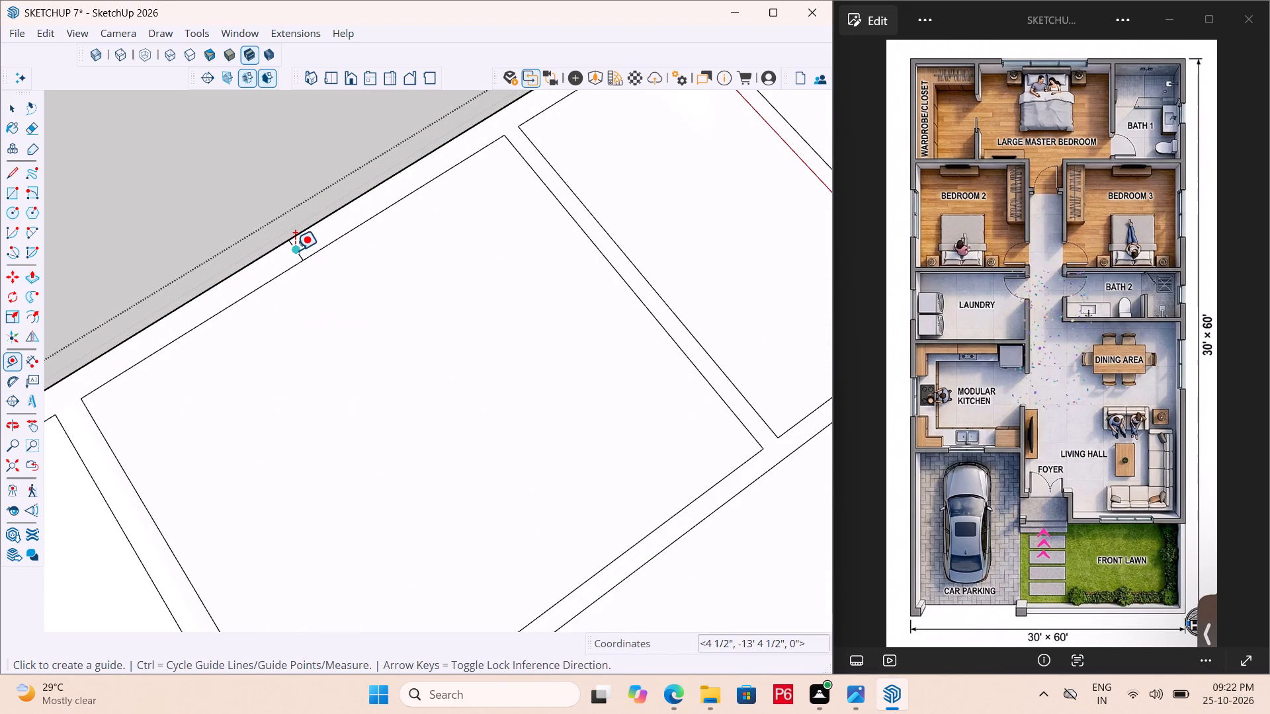
{"action": "left_click", "coordinate": [295, 251]}
{"action": "type", "text": "2'"}
{"action": "key", "text": "Return"}
{"action": "scroll", "coordinate": [281, 259], "scroll_direction": "up", "scroll_amount": 3}
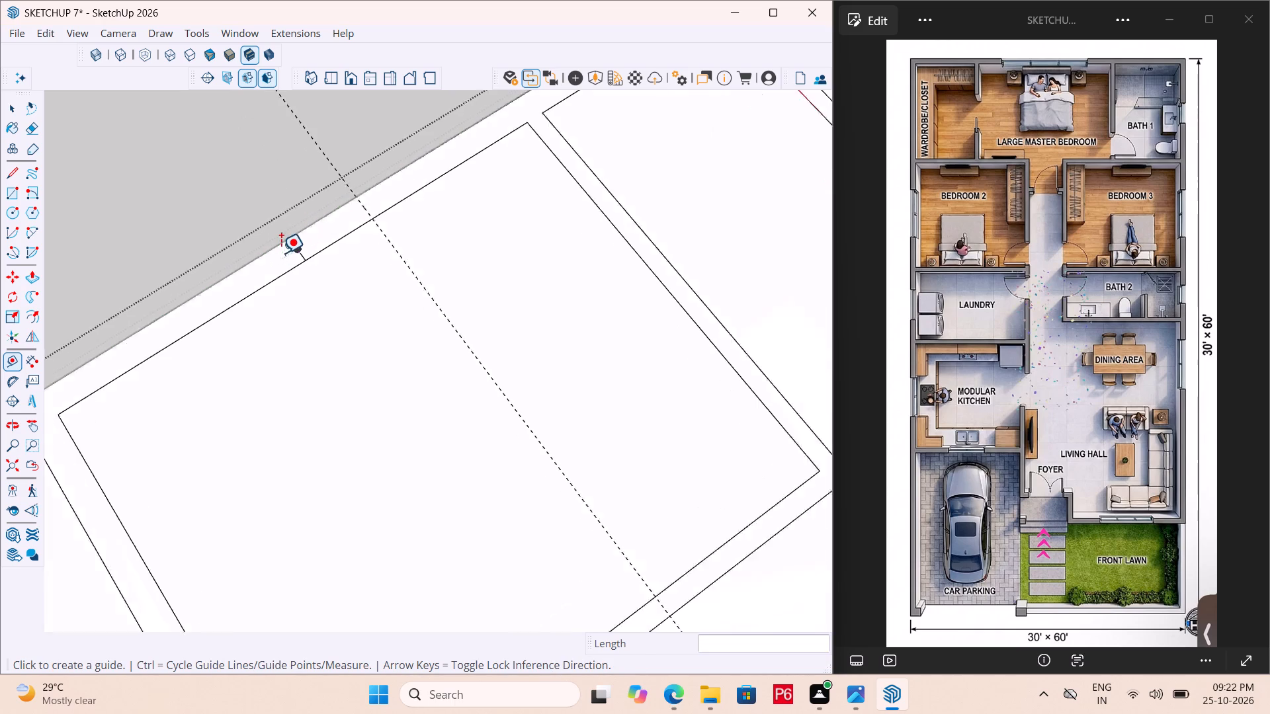
{"action": "left_click", "coordinate": [296, 245]}
{"action": "key", "text": "2"}
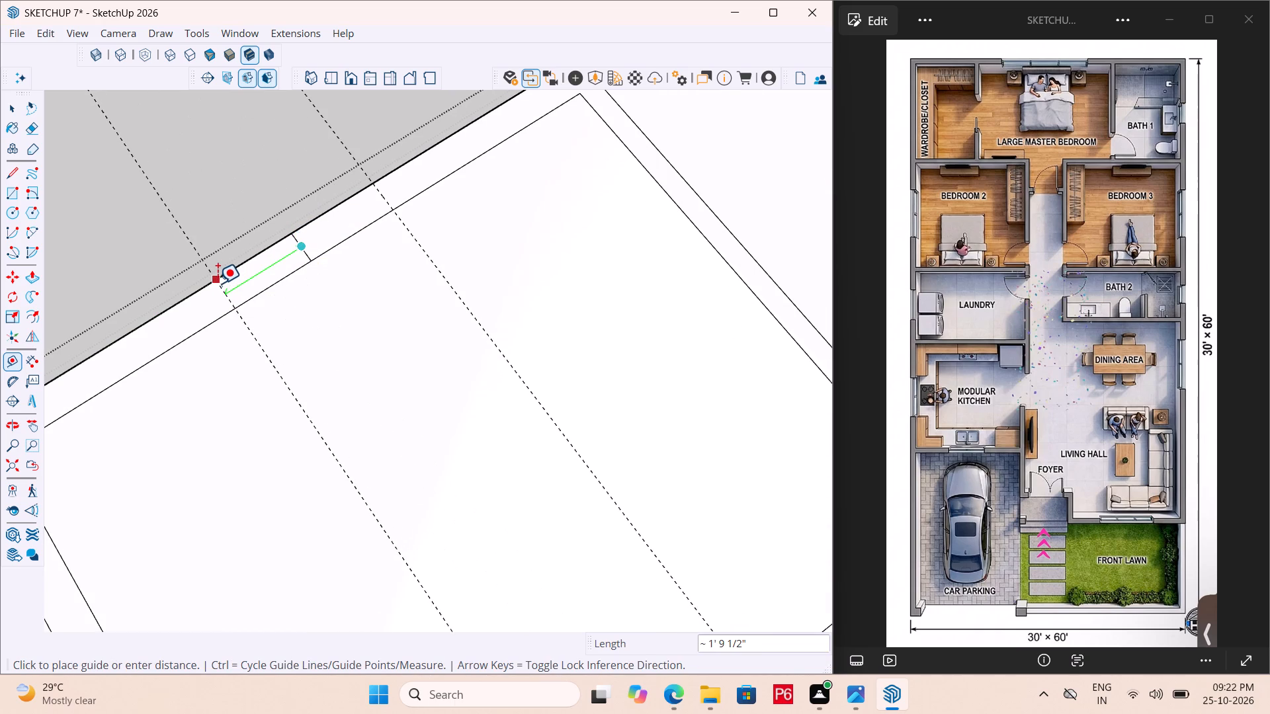
{"action": "key", "text": "apostrophe"}
{"action": "key", "text": "Return"}
Draw 9" lines across the kitchen's outer wall at both guides to mark the window opening, and save.
{"action": "key", "text": "l"}
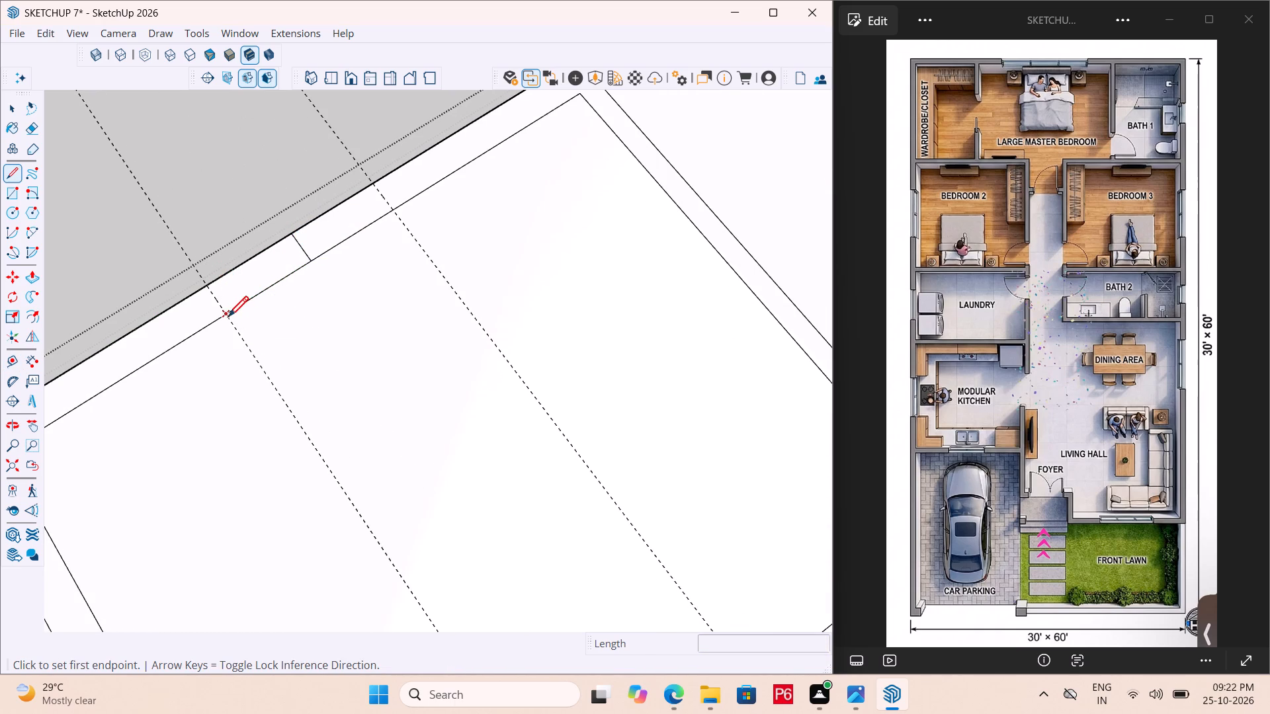
{"action": "left_click", "coordinate": [228, 317]}
{"action": "left_click", "coordinate": [210, 282]}
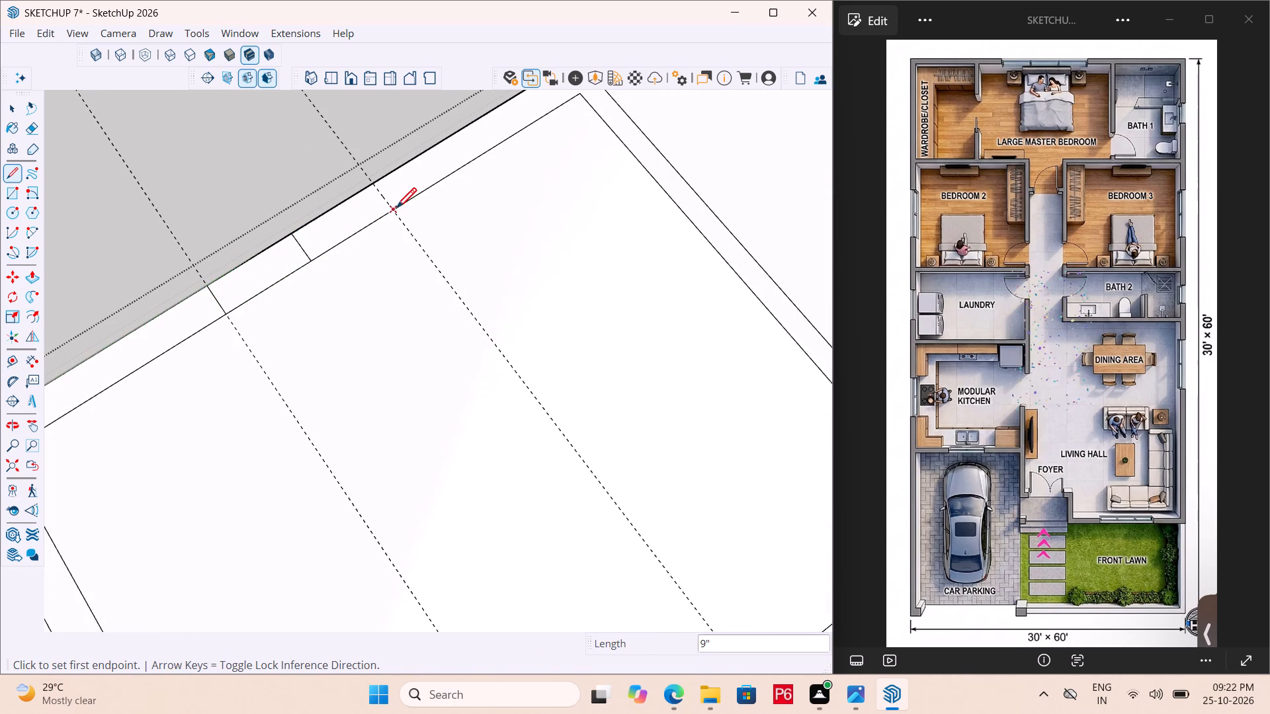
{"action": "left_click", "coordinate": [390, 213]}
{"action": "left_click", "coordinate": [376, 182]}
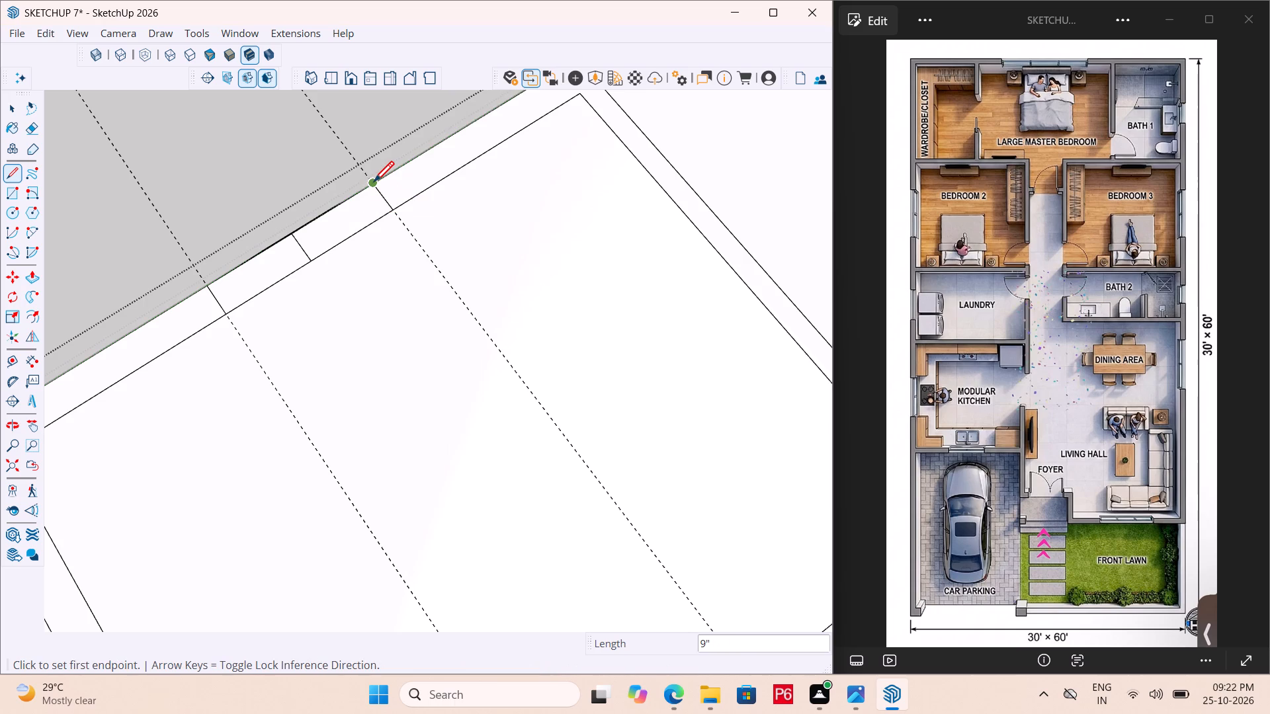
{"action": "key", "text": "ctrl+s"}
{"action": "key", "text": "ctrl+s"}
{"action": "key", "text": "ctrl+s"}
Erase the two guides and the centre line at the kitchen window opening.
{"action": "key", "text": "e"}
{"action": "left_click_drag", "start_coordinate": [454, 282], "coordinate": [443, 288]}
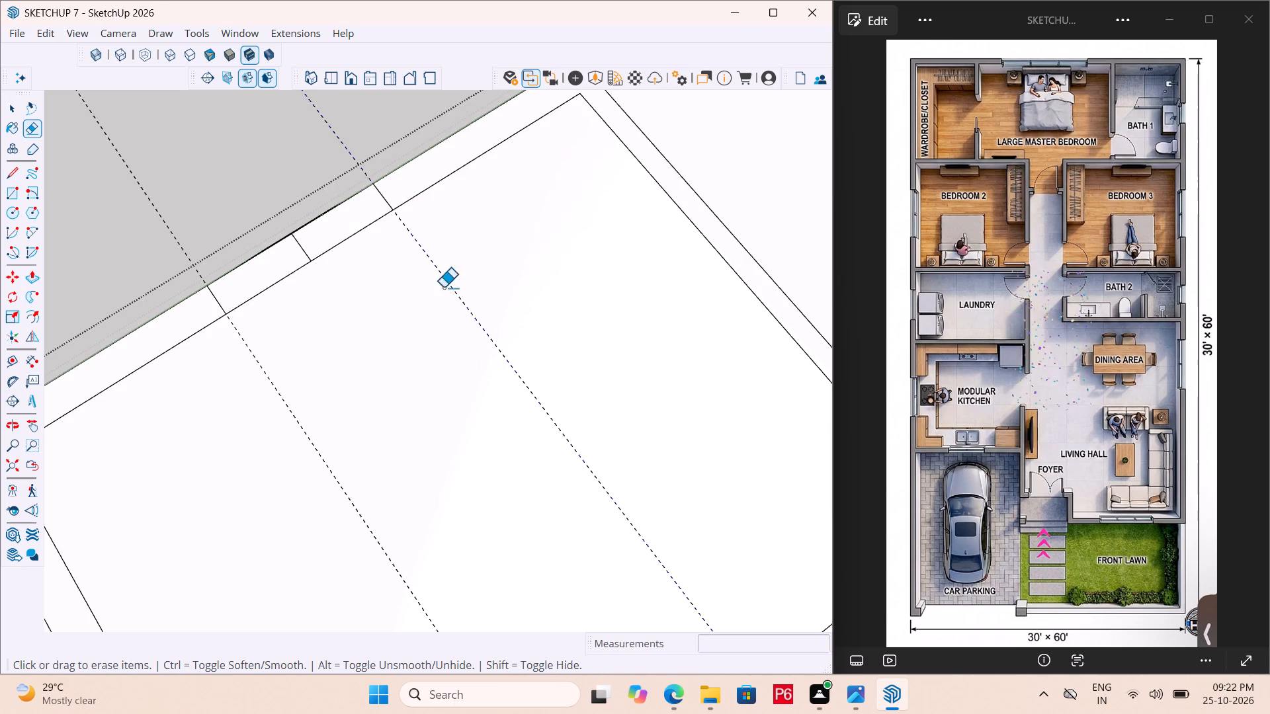
{"action": "left_click_drag", "start_coordinate": [443, 288], "coordinate": [263, 403]}
{"action": "left_click_drag", "start_coordinate": [303, 251], "coordinate": [295, 254]}
Draw a line along the middle of the kitchen window opening between its two end lines' midpoints, and save the model.
{"action": "scroll", "coordinate": [232, 243], "scroll_direction": "down", "scroll_amount": 6}
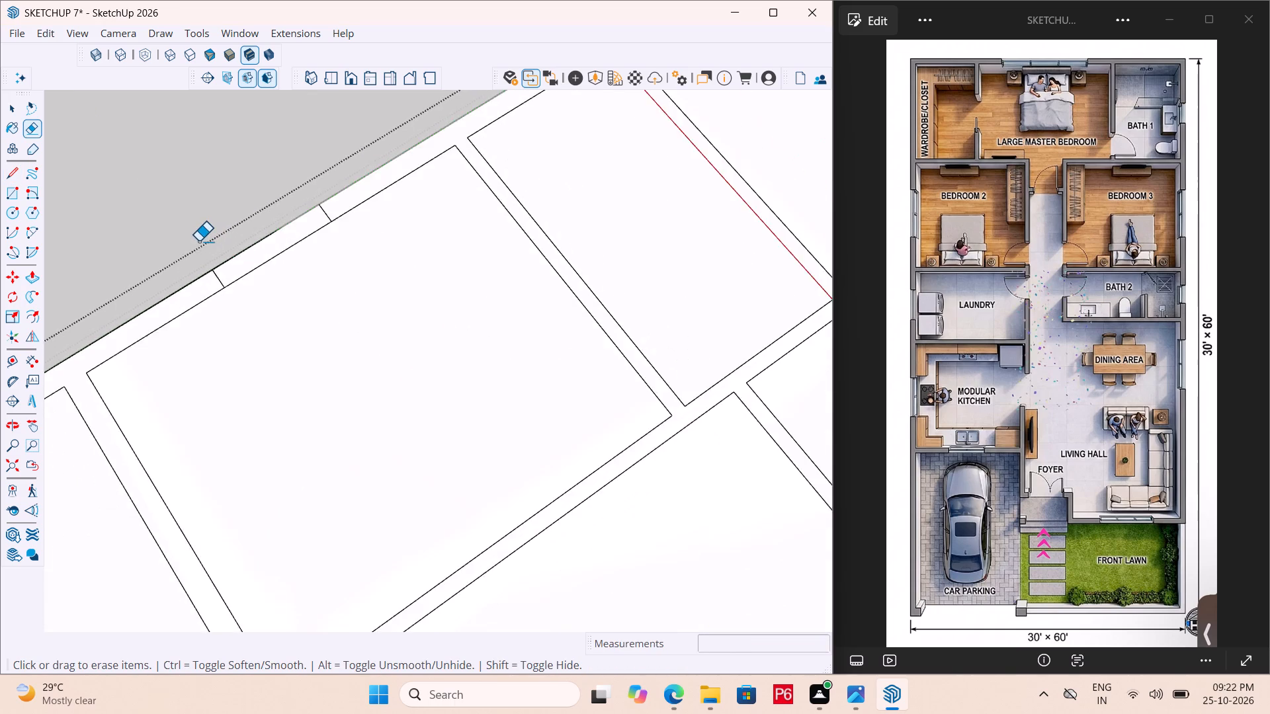
{"action": "scroll", "coordinate": [198, 241], "scroll_direction": "down", "scroll_amount": 6}
{"action": "scroll", "coordinate": [257, 239], "scroll_direction": "up", "scroll_amount": 10}
{"action": "key", "text": "l"}
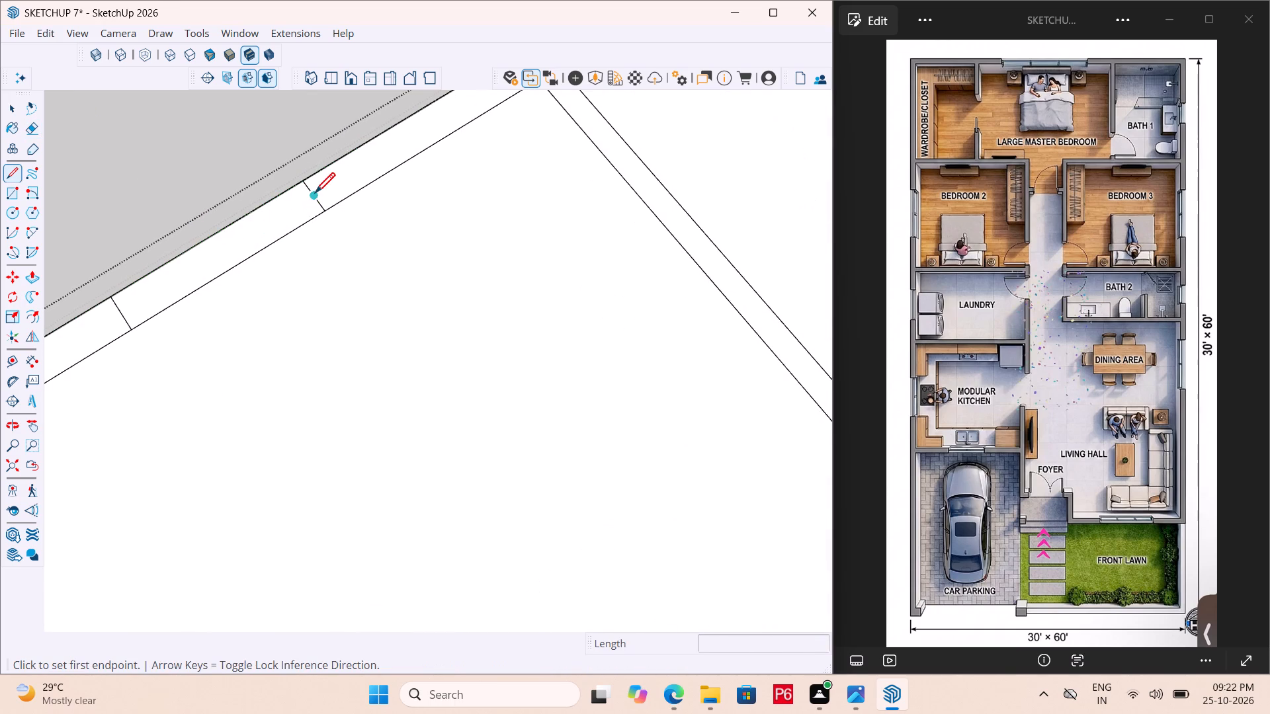
{"action": "left_click", "coordinate": [315, 194]}
{"action": "left_click", "coordinate": [126, 308]}
{"action": "scroll", "coordinate": [261, 290], "scroll_direction": "down", "scroll_amount": 3}
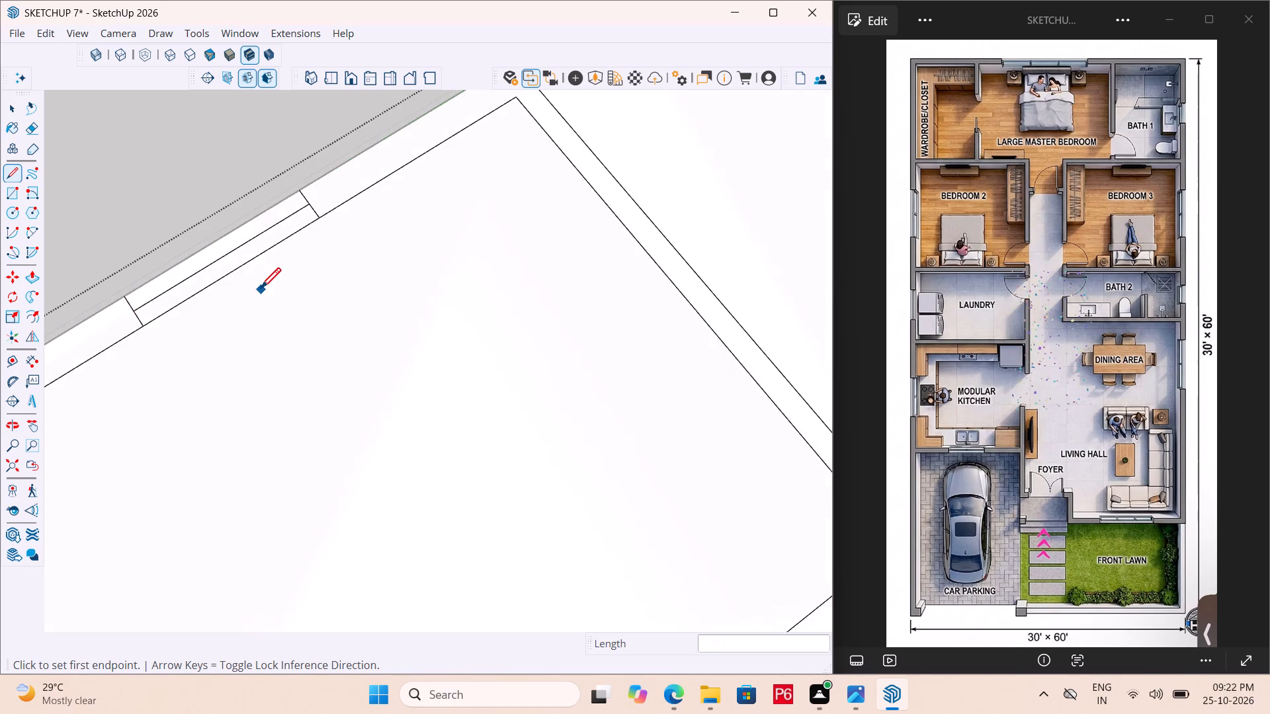
{"action": "key", "text": "ctrl+s"}
{"action": "key", "text": "ctrl+s"}
{"action": "scroll", "coordinate": [261, 290], "scroll_direction": "down", "scroll_amount": 2, "text": "ctrl"}
{"action": "key", "text": "ctrl+s"}
{"action": "scroll", "coordinate": [268, 270], "scroll_direction": "down", "scroll_amount": 6}
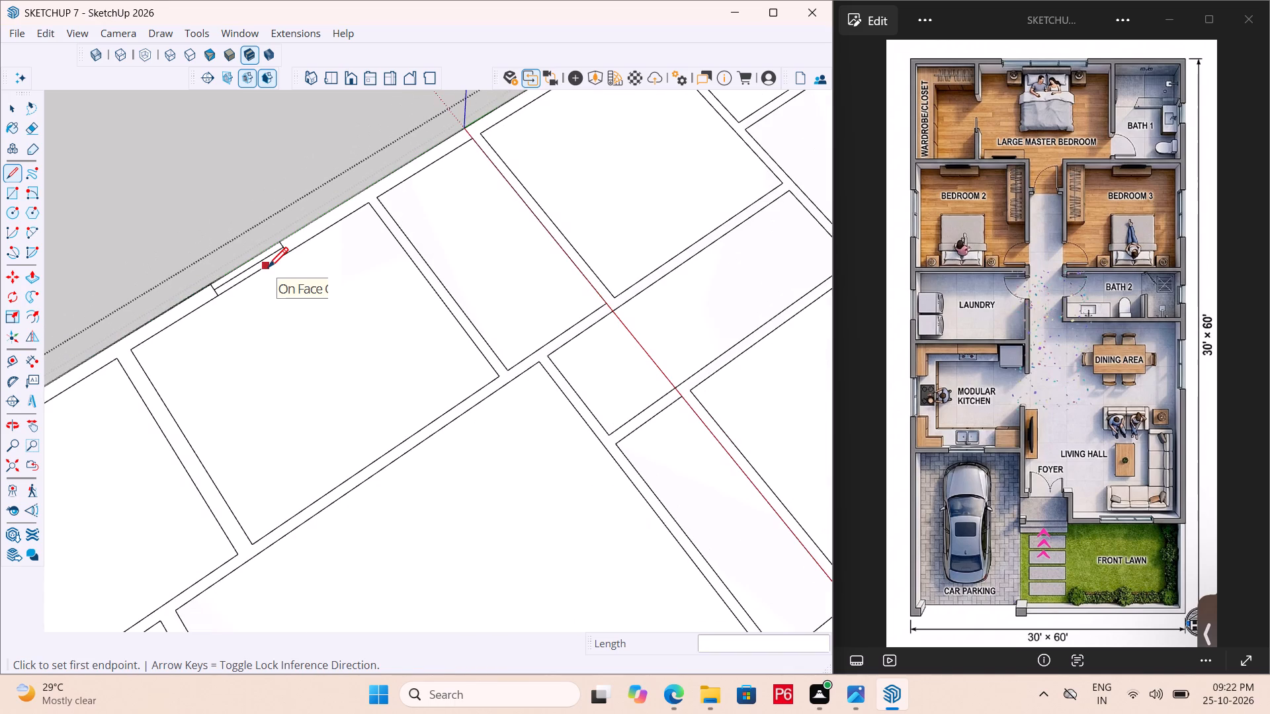
{"action": "scroll", "coordinate": [224, 327], "scroll_direction": "down", "scroll_amount": 2}
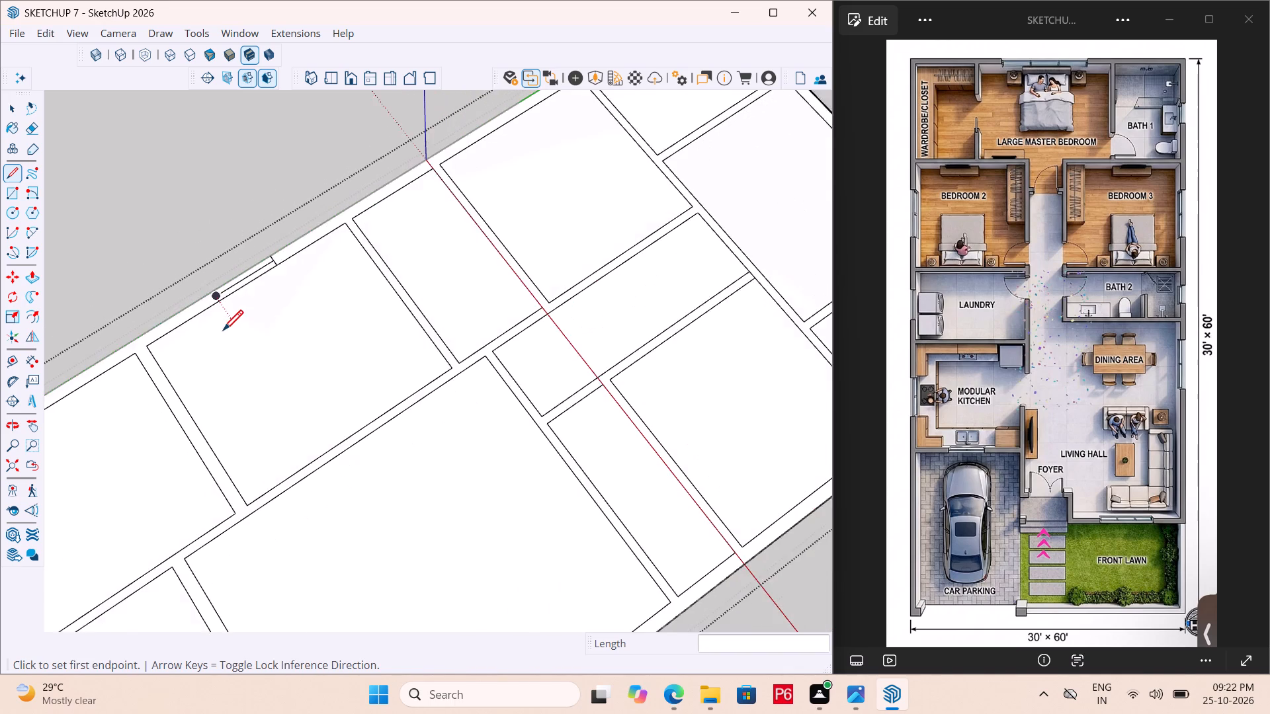
Draw a 9" centre line across the laundry's outer wall from the midpoint of its inner edge.
{"action": "scroll", "coordinate": [223, 333], "scroll_direction": "down", "scroll_amount": 1}
{"action": "scroll", "coordinate": [372, 207], "scroll_direction": "up", "scroll_amount": 9}
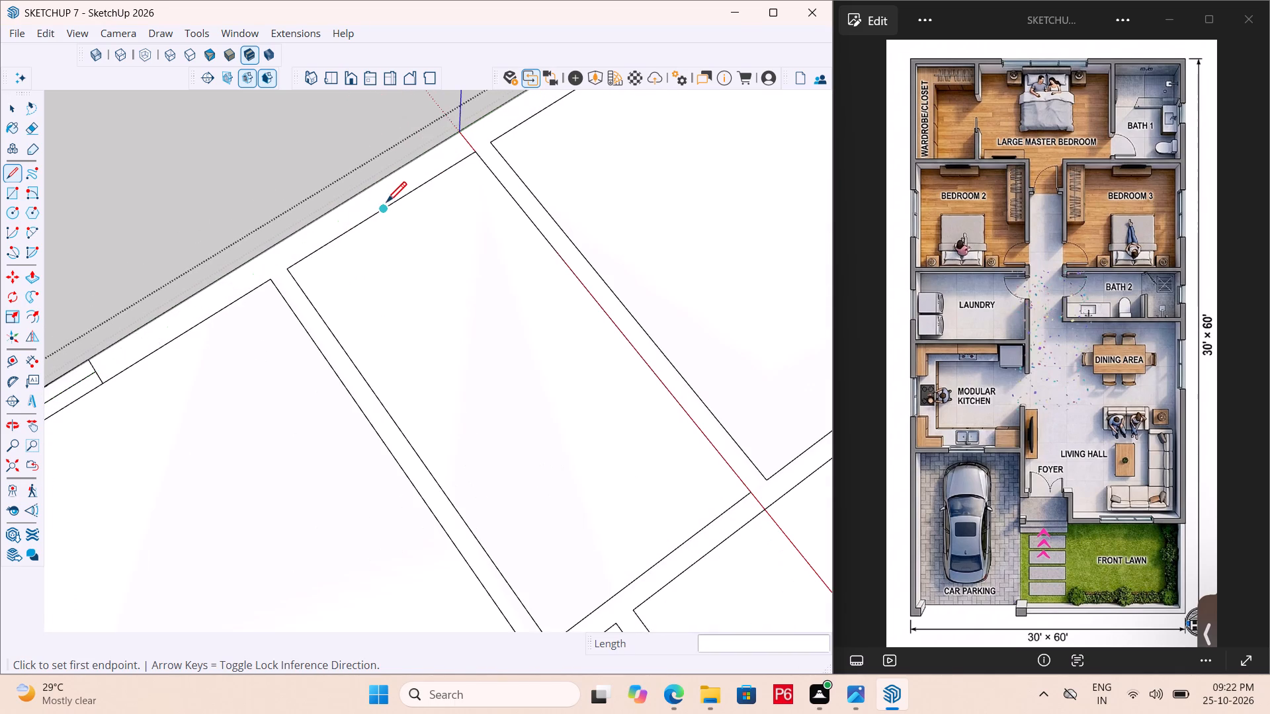
{"action": "left_click", "coordinate": [386, 206]}
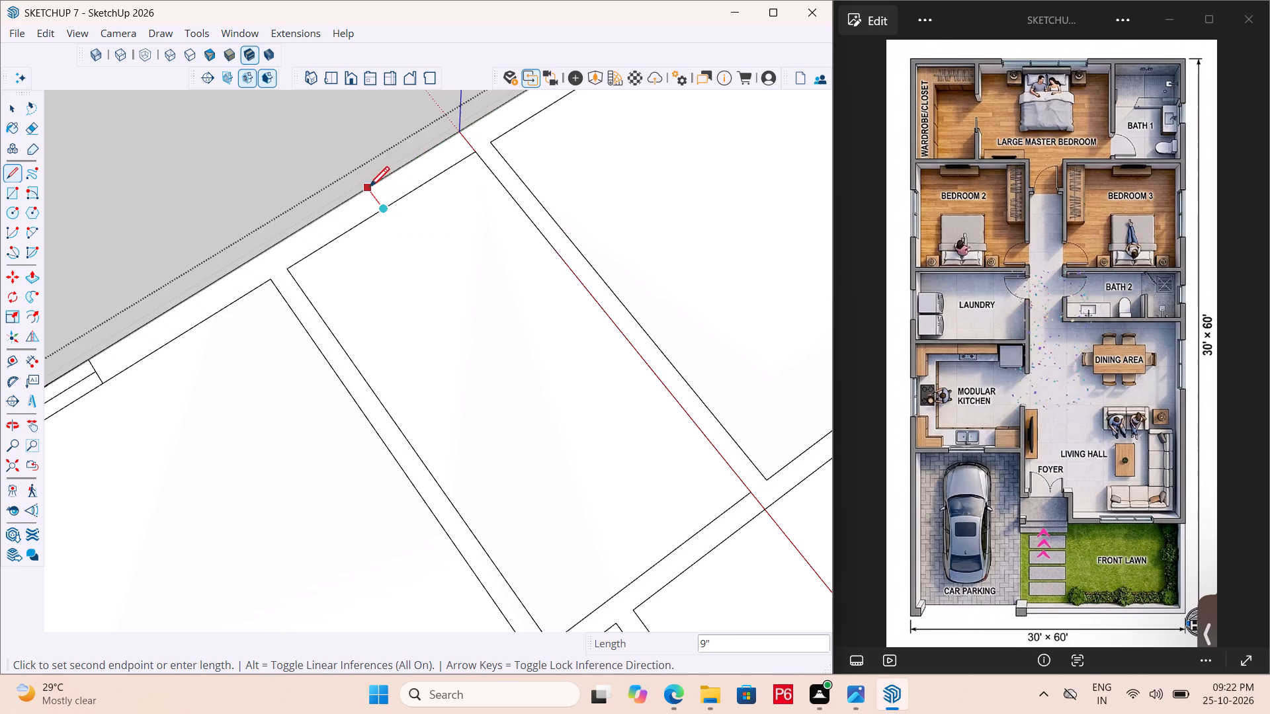
{"action": "left_click", "coordinate": [368, 188]}
{"action": "scroll", "coordinate": [376, 190], "scroll_direction": "up", "scroll_amount": 2}
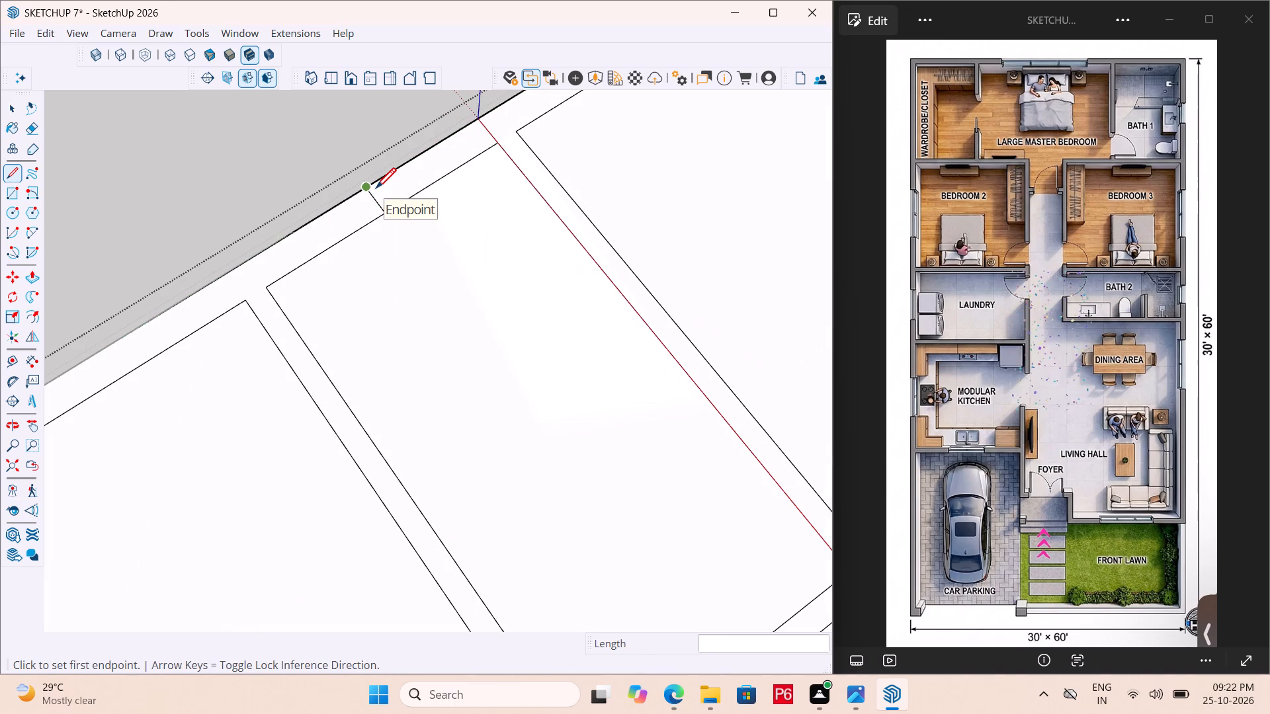
Place guides 2' to each side of the centre line on the laundry's outer wall.
{"action": "key", "text": "t"}
{"action": "left_click", "coordinate": [368, 199]}
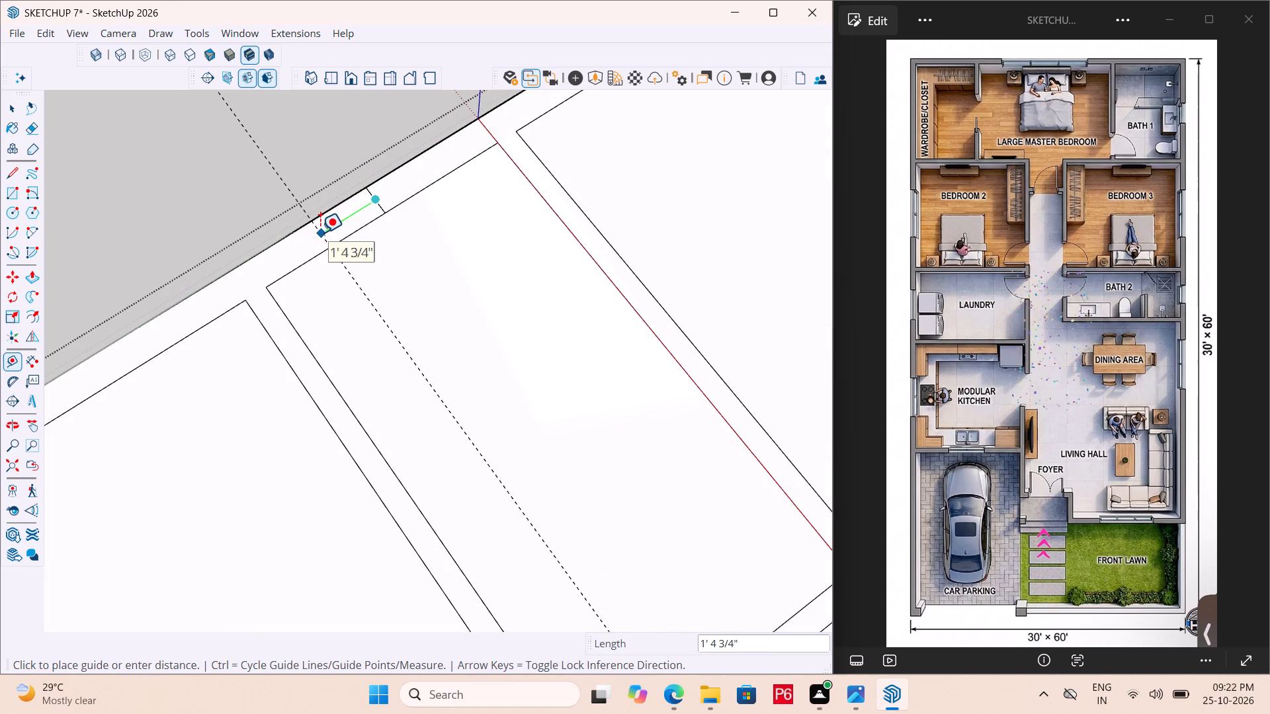
{"action": "key", "text": "2"}
{"action": "key", "text": "apostrophe"}
{"action": "key", "text": "Return"}
{"action": "left_click", "coordinate": [374, 194]}
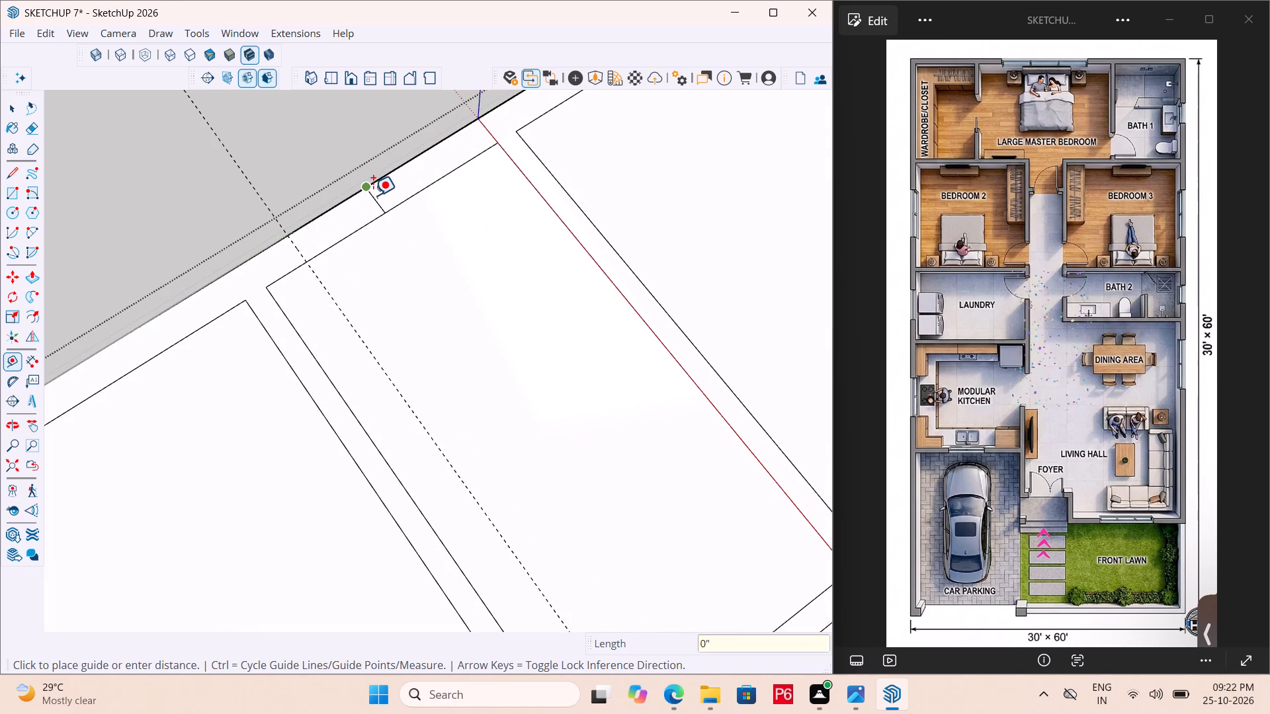
{"action": "key", "text": "Escape"}
{"action": "left_click", "coordinate": [379, 200]}
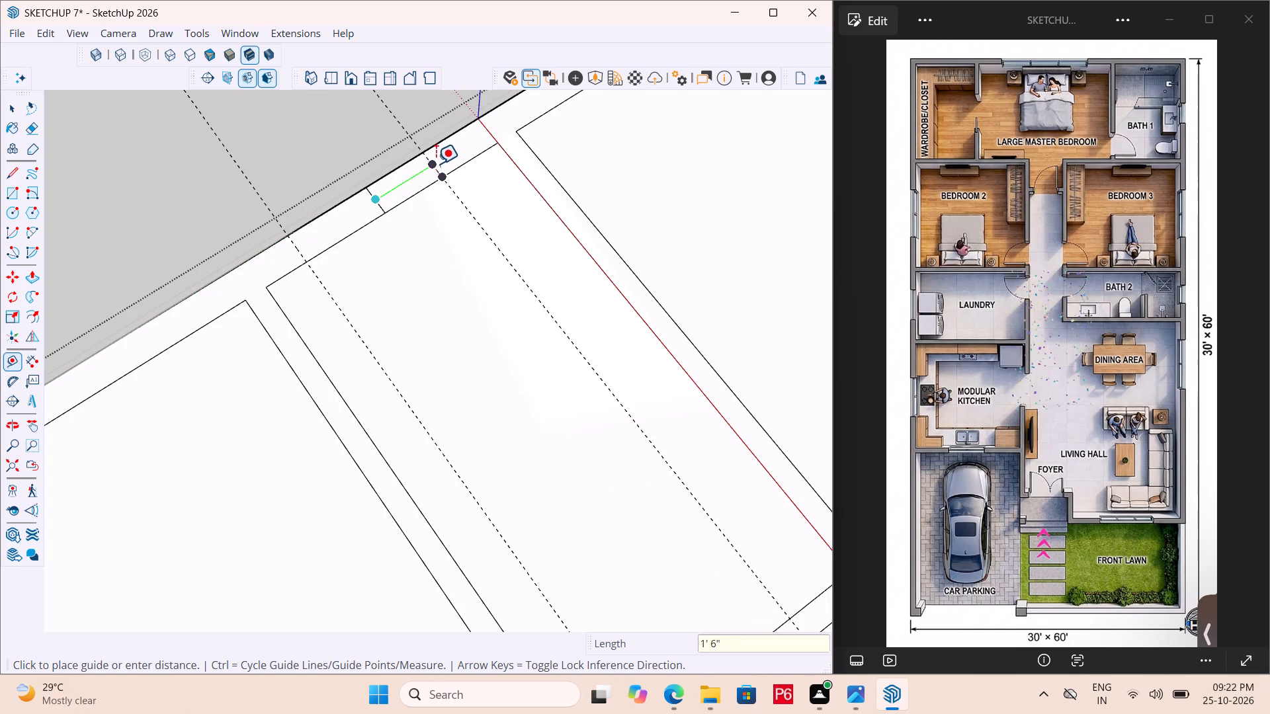
{"action": "key", "text": "2"}
{"action": "key", "text": "apostrophe"}
{"action": "key", "text": "Return"}
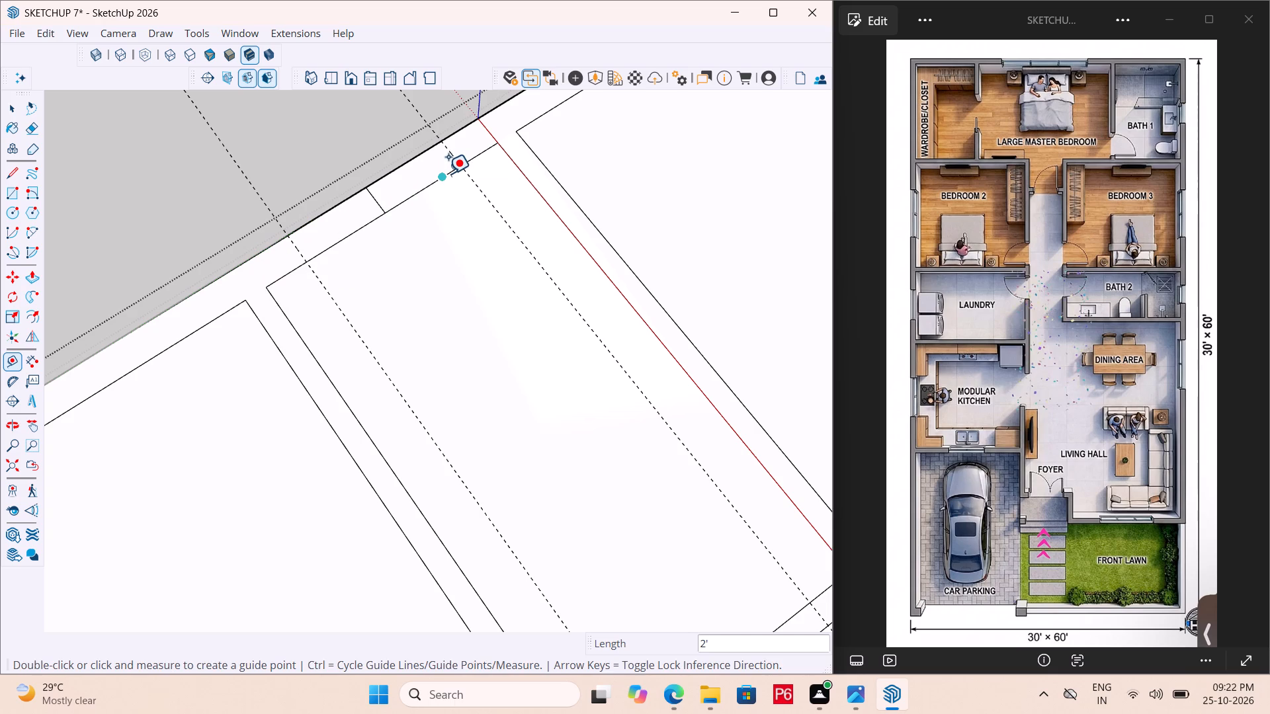
Draw 9" lines across the laundry's outer wall at both guides to mark the window opening.
{"action": "key", "text": "l"}
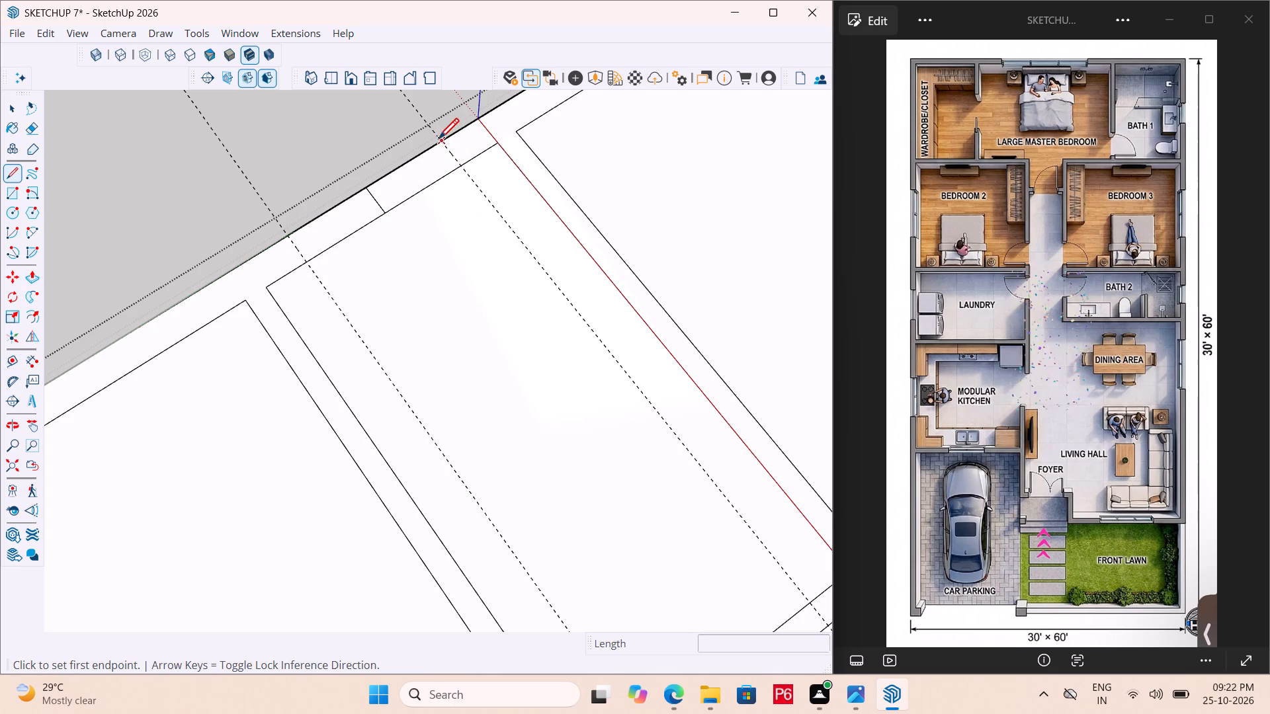
{"action": "left_click_drag", "start_coordinate": [442, 144], "coordinate": [448, 147]}
{"action": "left_click", "coordinate": [458, 165]}
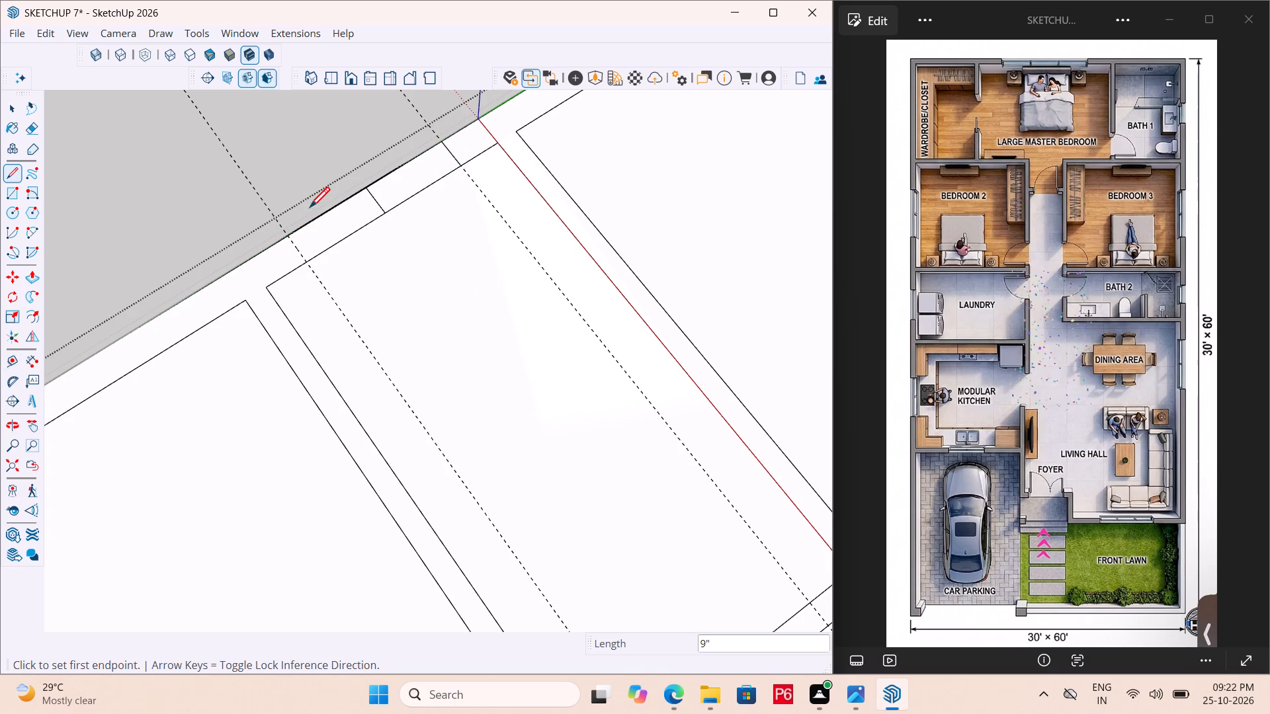
{"action": "left_click", "coordinate": [290, 235]}
{"action": "left_click", "coordinate": [302, 262]}
Erase the two guides and the centre line at the laundry window opening, and save the model.
{"action": "key", "text": "space"}
{"action": "key", "text": "e"}
{"action": "left_click_drag", "start_coordinate": [371, 324], "coordinate": [360, 342]}
{"action": "left_click_drag", "start_coordinate": [526, 253], "coordinate": [532, 247]}
{"action": "left_click_drag", "start_coordinate": [383, 204], "coordinate": [370, 207]}
{"action": "scroll", "coordinate": [323, 272], "scroll_direction": "down", "scroll_amount": 4}
{"action": "key", "text": "ctrl+s"}
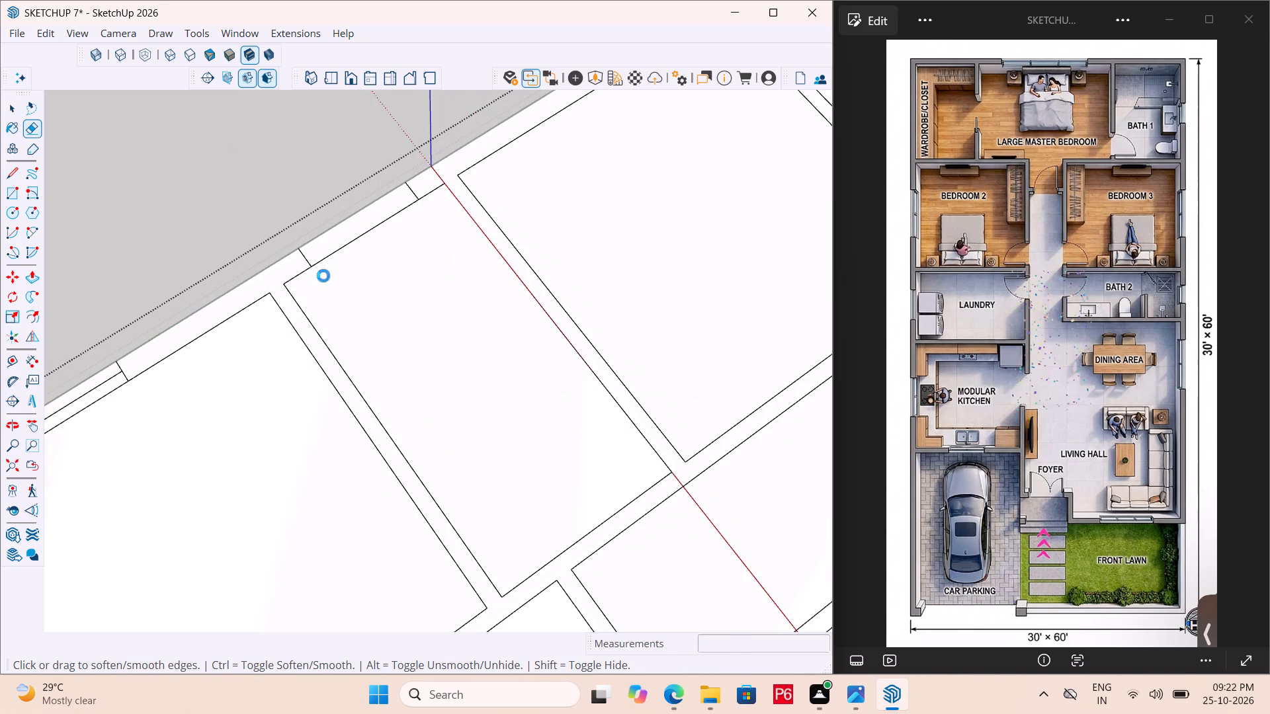
{"action": "key", "text": "ctrl+s"}
{"action": "key", "text": "ctrl+s"}
Draw a 4' line along the middle of the laundry window opening between its end lines' midpoints, and save.
{"action": "key", "text": "l"}
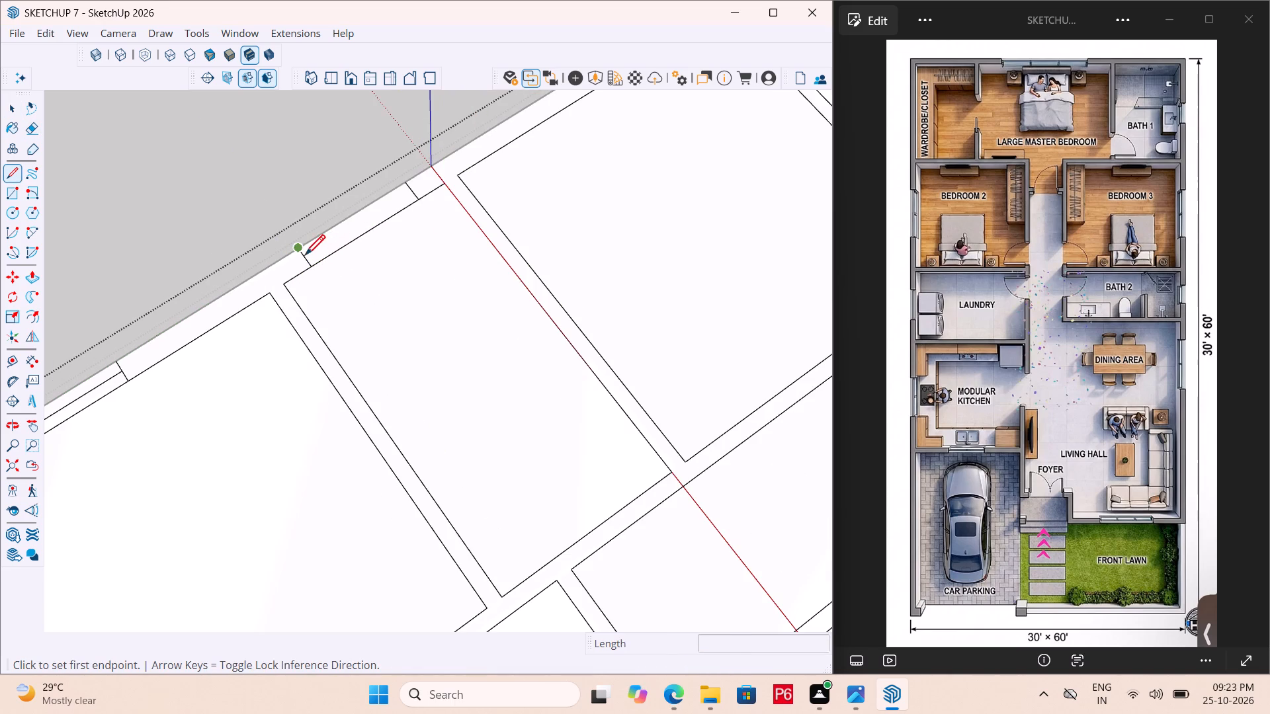
{"action": "scroll", "coordinate": [307, 260], "scroll_direction": "up", "scroll_amount": 3}
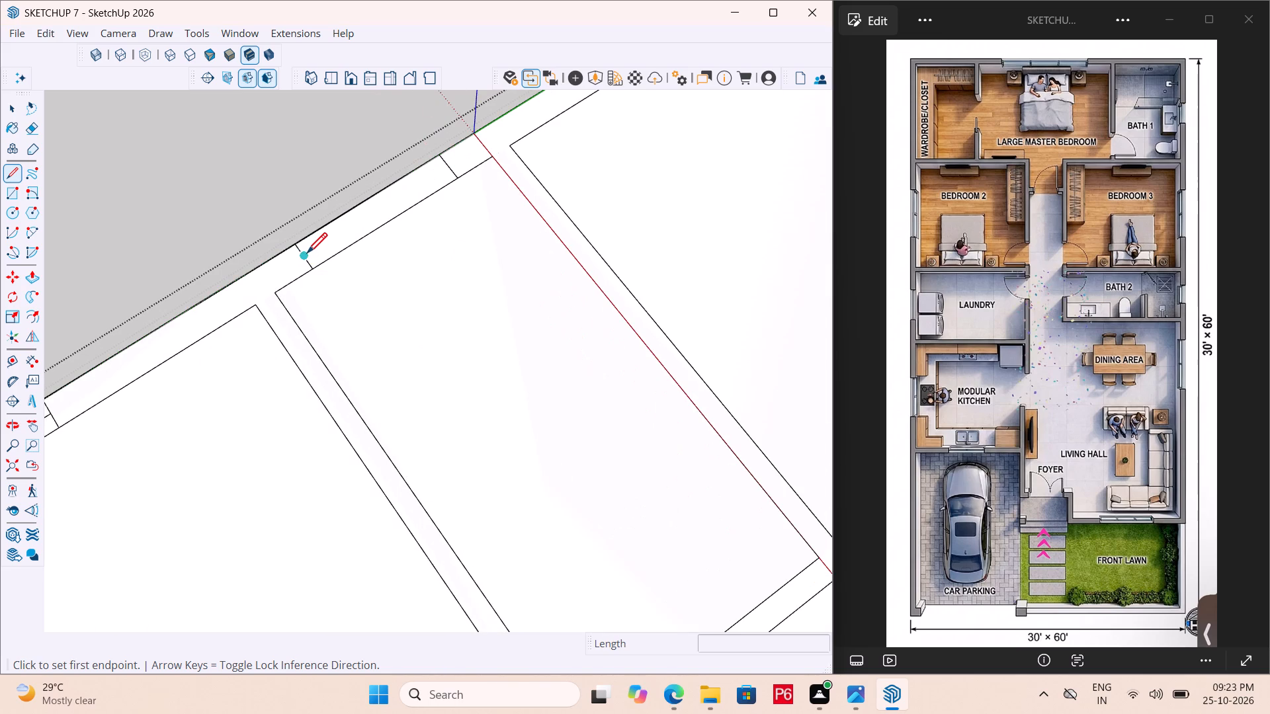
{"action": "left_click_drag", "start_coordinate": [307, 255], "coordinate": [326, 242]}
{"action": "left_click", "coordinate": [446, 169]}
{"action": "key", "text": "ctrl+s"}
{"action": "scroll", "coordinate": [321, 262], "scroll_direction": "down", "scroll_amount": 3, "text": "ctrl"}
{"action": "key", "text": "ctrl+s"}
{"action": "key", "text": "ctrl+s"}
{"action": "scroll", "coordinate": [297, 287], "scroll_direction": "down", "scroll_amount": 4, "text": "ctrl"}
{"action": "key", "text": "ctrl+s"}
{"action": "key", "text": "ctrl+s"}
{"action": "key", "text": "ctrl+s"}
{"action": "key", "text": "ctrl+s"}
{"action": "scroll", "coordinate": [228, 349], "scroll_direction": "down", "scroll_amount": 6}
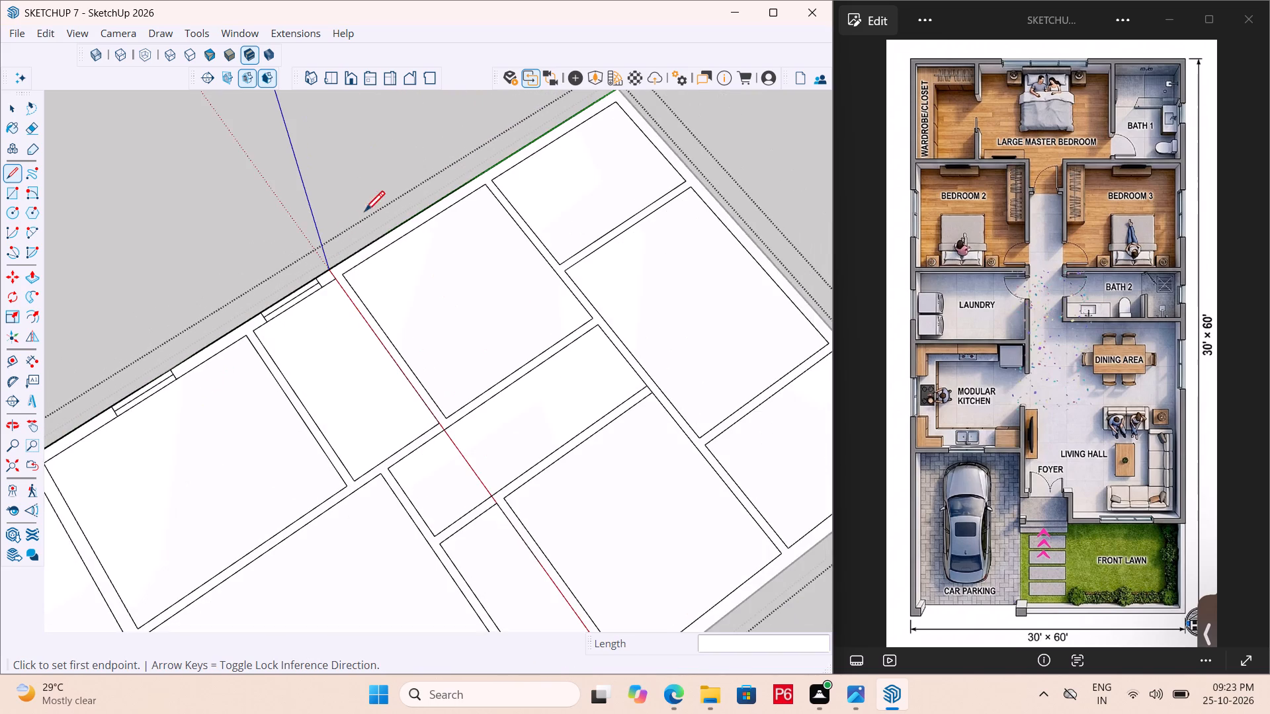
Draw a 9" centre line across Bedroom 2's outer wall from the midpoint of its inner edge.
{"action": "scroll", "coordinate": [400, 205], "scroll_direction": "up", "scroll_amount": 9}
{"action": "left_click_drag", "start_coordinate": [420, 247], "coordinate": [417, 235]}
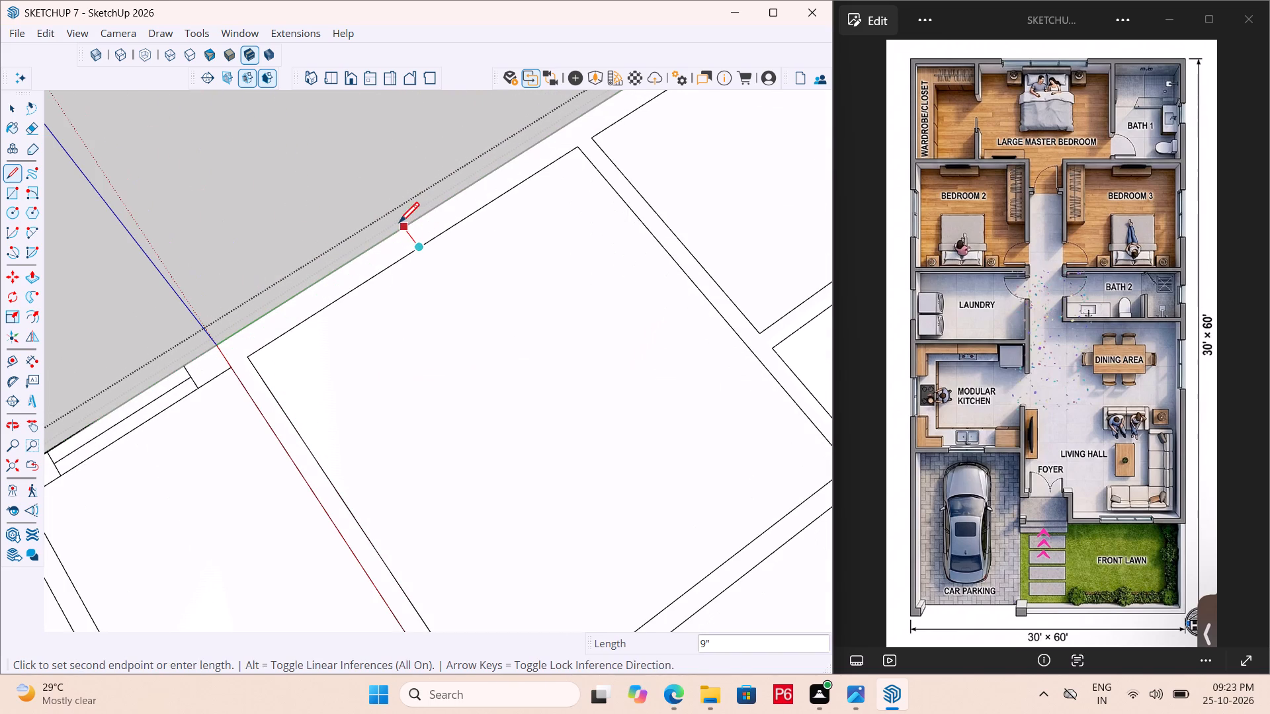
{"action": "left_click", "coordinate": [403, 229]}
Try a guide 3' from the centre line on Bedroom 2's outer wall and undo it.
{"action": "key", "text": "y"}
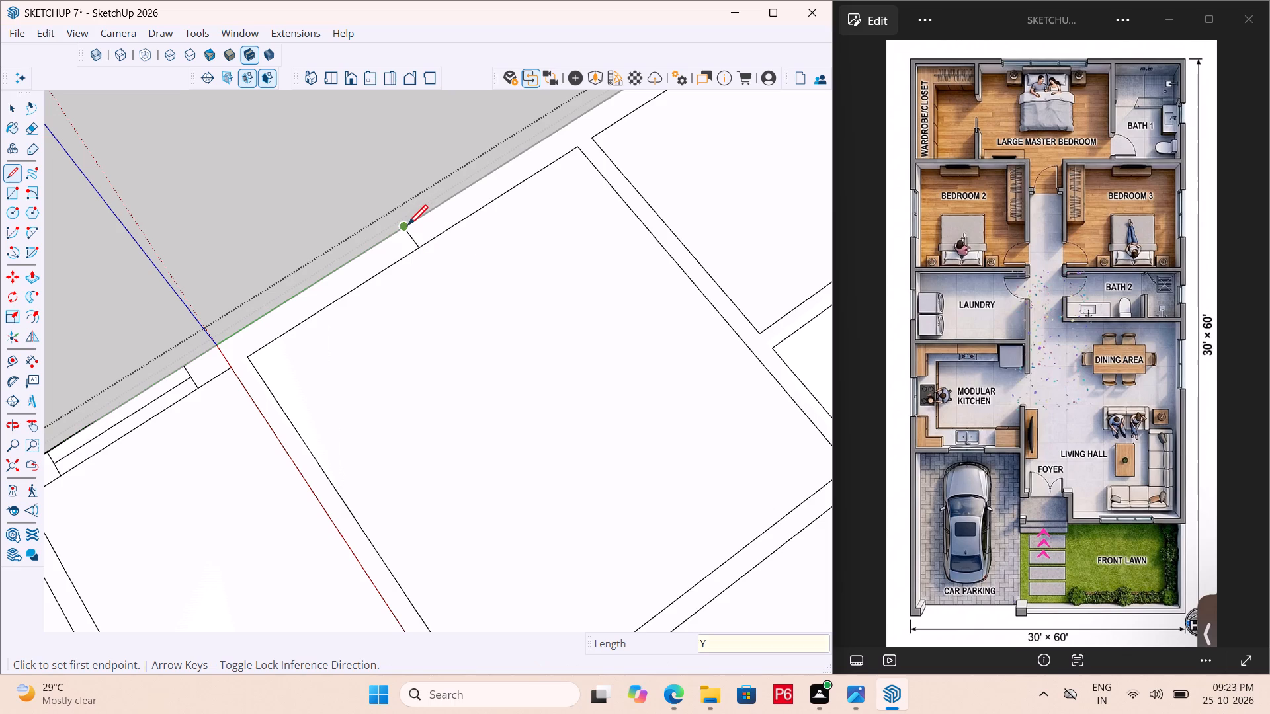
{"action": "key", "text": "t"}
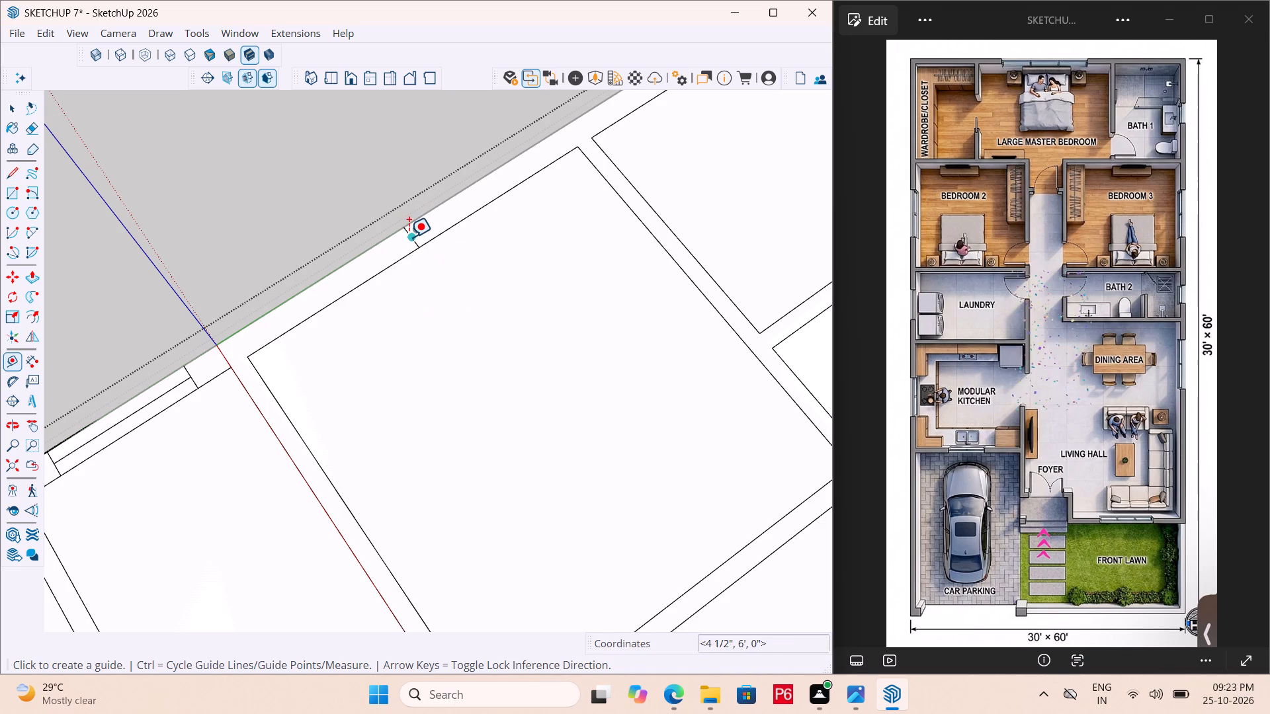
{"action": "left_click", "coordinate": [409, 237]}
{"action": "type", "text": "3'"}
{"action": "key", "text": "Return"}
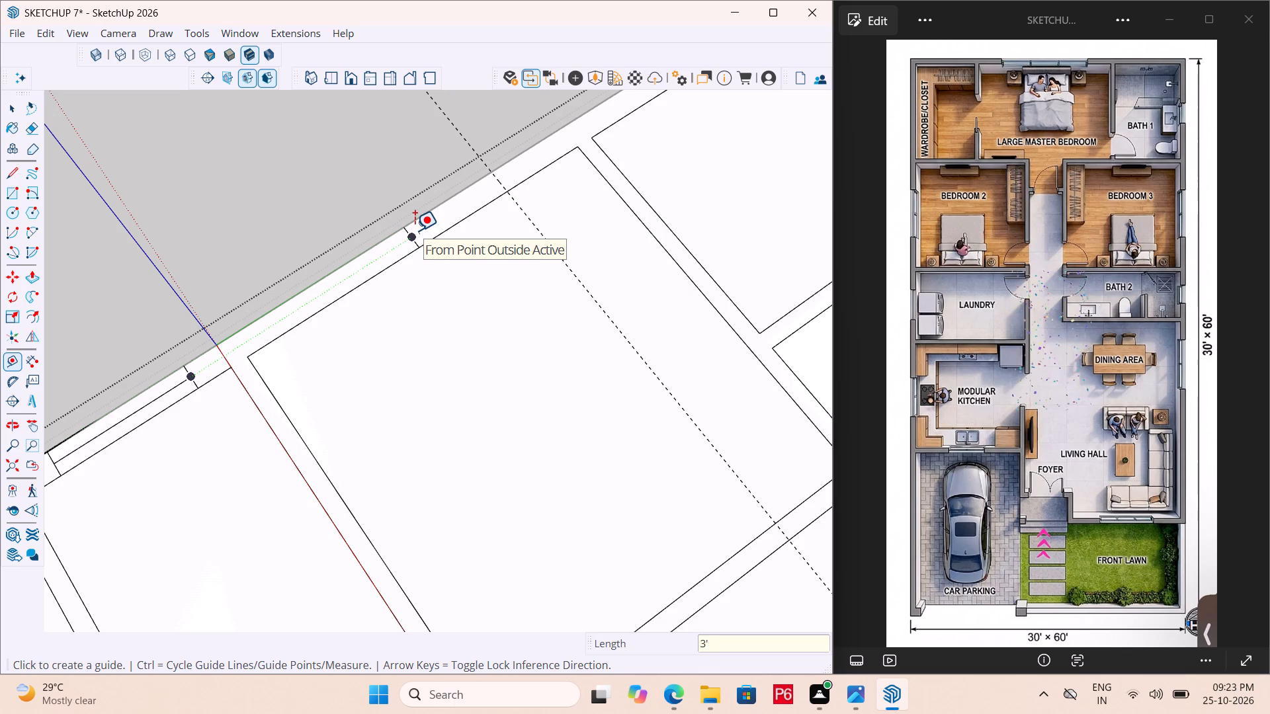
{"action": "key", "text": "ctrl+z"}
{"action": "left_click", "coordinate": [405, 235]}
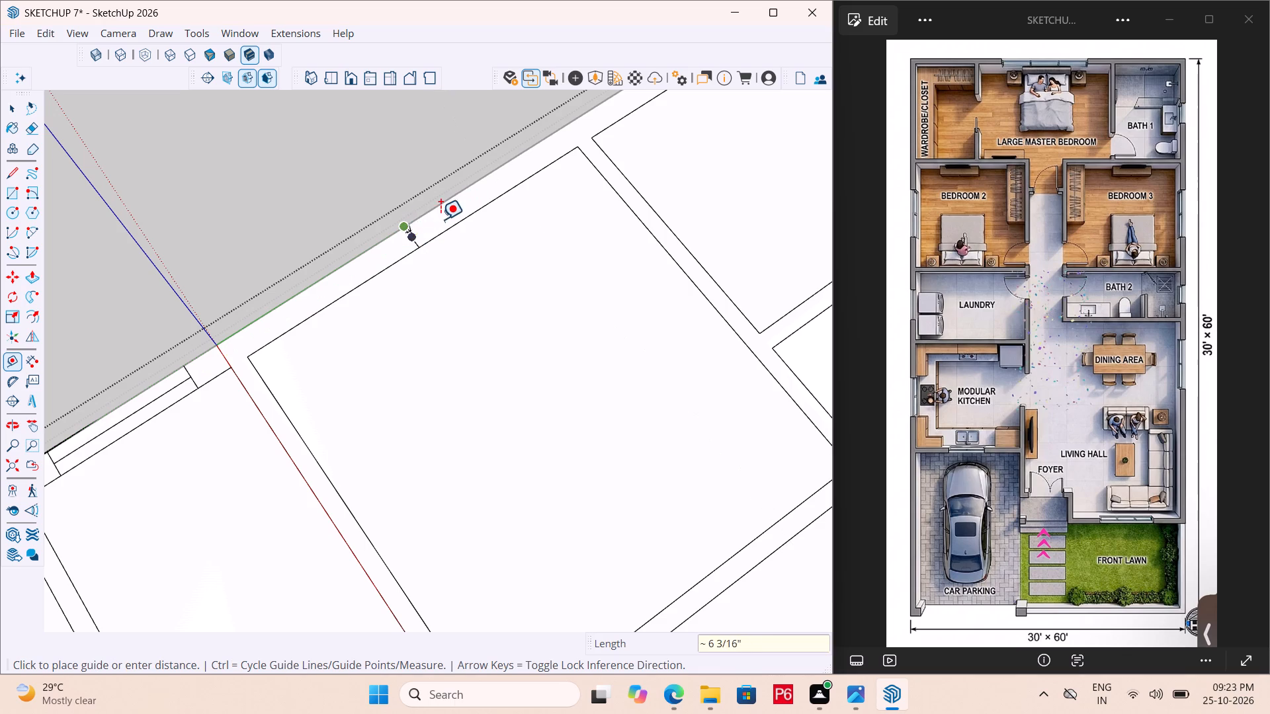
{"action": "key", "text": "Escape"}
Place guides 2' to each side of the centre line on Bedroom 2's outer wall.
{"action": "left_click", "coordinate": [407, 240]}
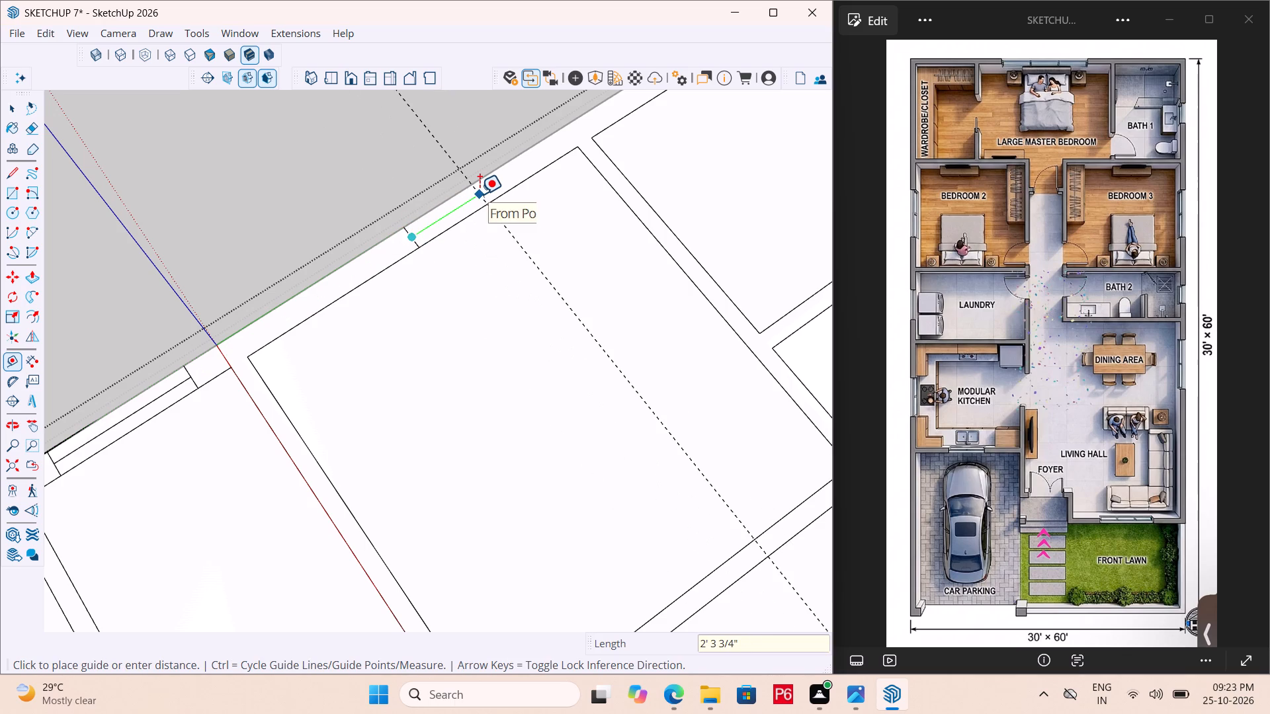
{"action": "type", "text": "2'"}
{"action": "key", "text": "Return"}
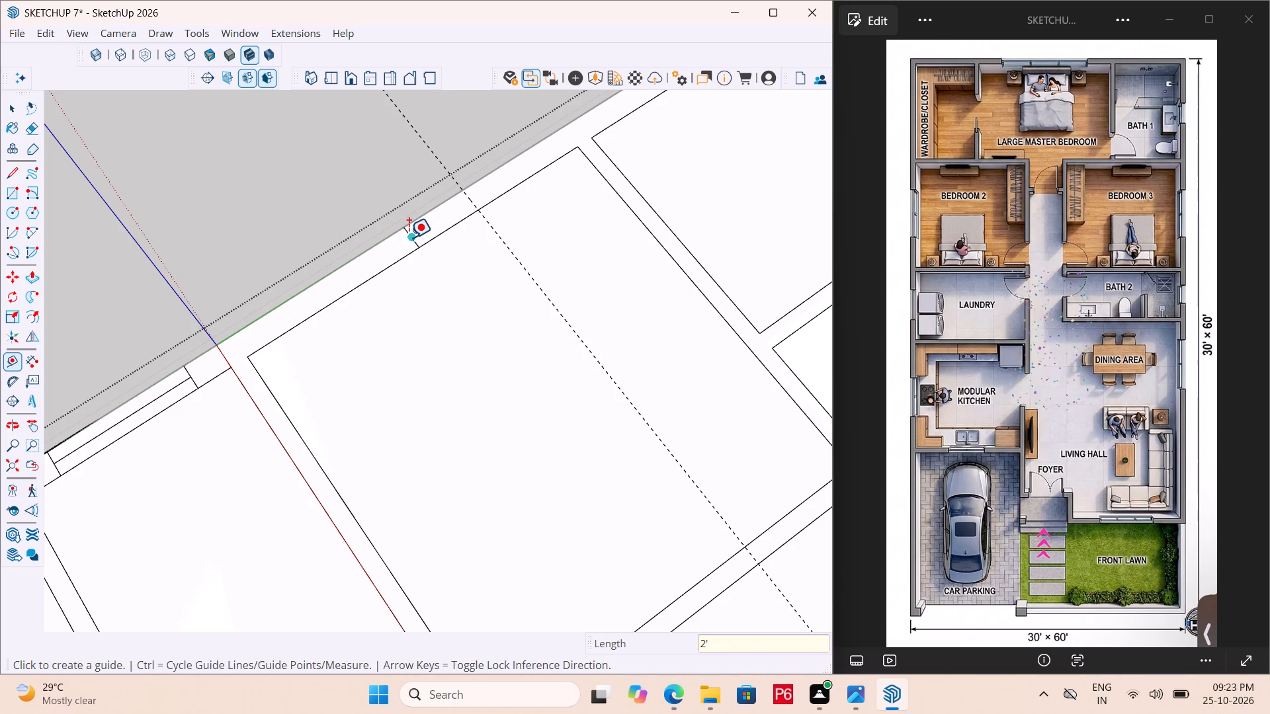
{"action": "left_click", "coordinate": [409, 238]}
{"action": "type", "text": "2'"}
{"action": "key", "text": "Return"}
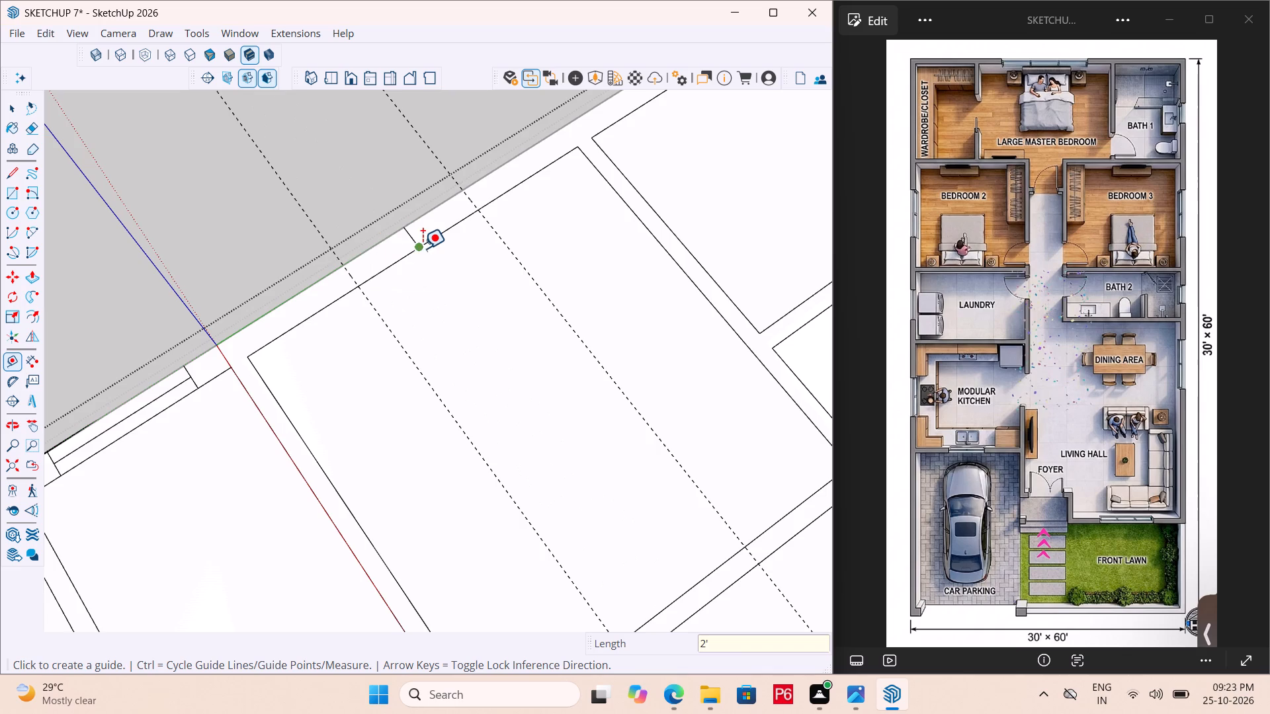
Draw 9" lines across Bedroom 2's outer wall at both guides to mark the window opening, and save.
{"action": "scroll", "coordinate": [429, 231], "scroll_direction": "up", "scroll_amount": 4}
{"action": "key", "text": "l"}
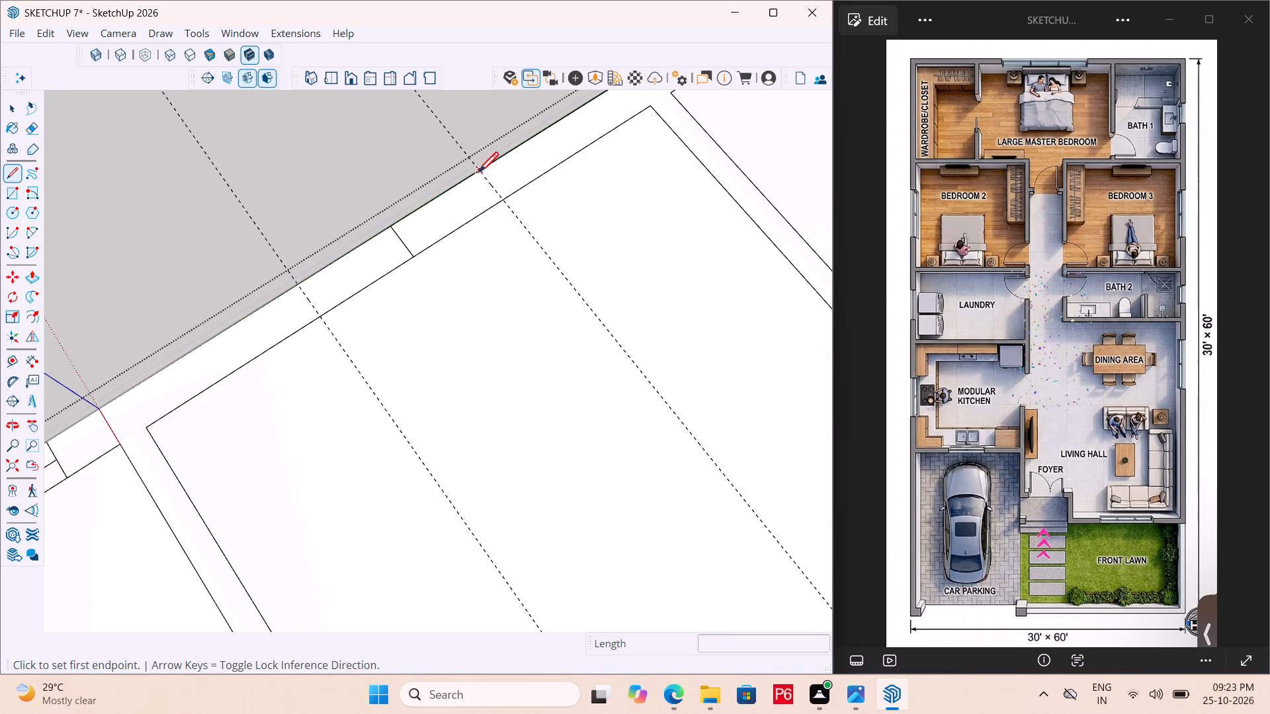
{"action": "left_click", "coordinate": [478, 174]}
{"action": "left_click", "coordinate": [499, 198]}
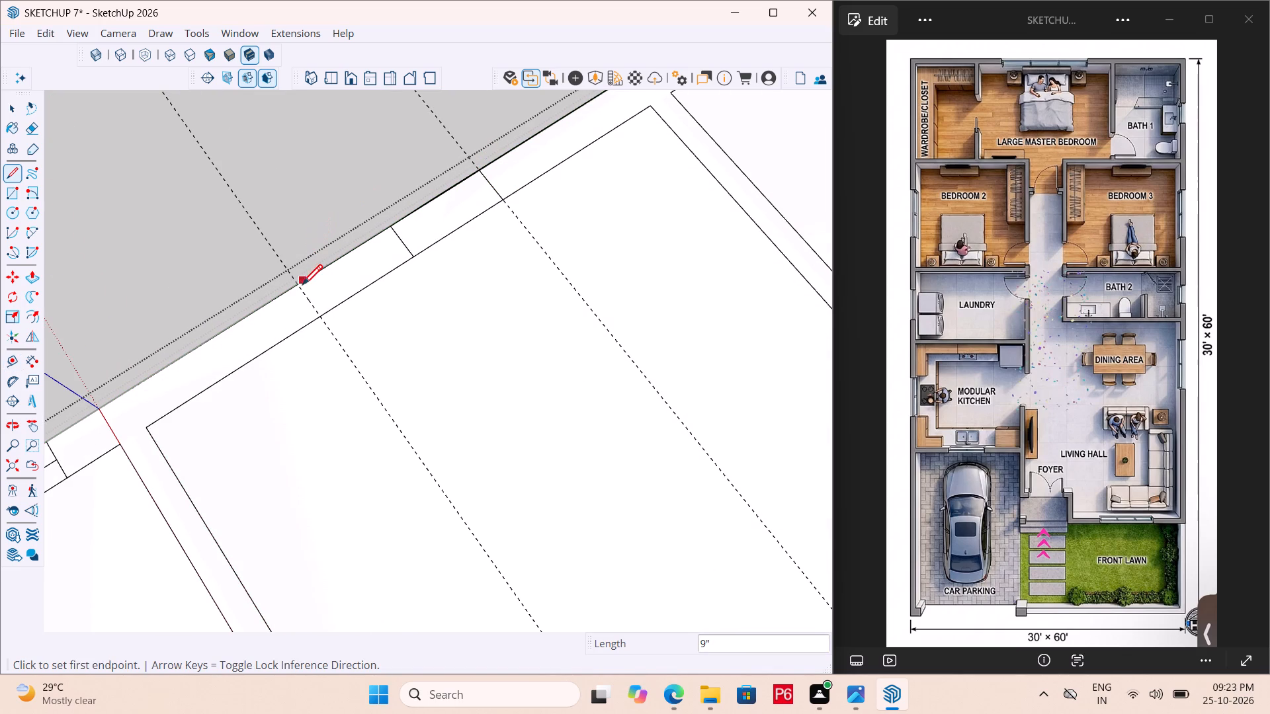
{"action": "left_click", "coordinate": [302, 287]}
{"action": "left_click", "coordinate": [317, 313]}
{"action": "scroll", "coordinate": [309, 314], "scroll_direction": "down", "scroll_amount": 3}
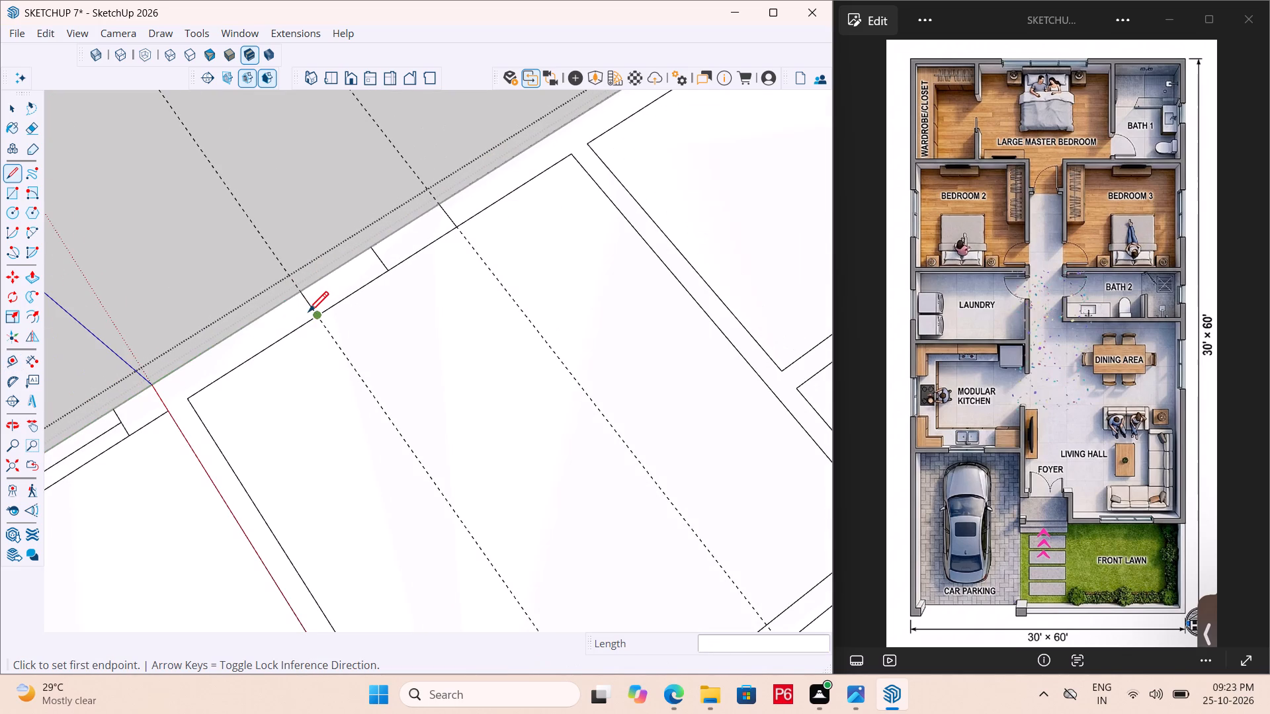
{"action": "key", "text": "ctrl+s"}
{"action": "key", "text": "ctrl+s"}
{"action": "key", "text": "ctrl+s"}
Erase the two guides and the centre line at the Bedroom 2 window opening.
{"action": "key", "text": "e"}
{"action": "left_click_drag", "start_coordinate": [537, 295], "coordinate": [337, 407]}
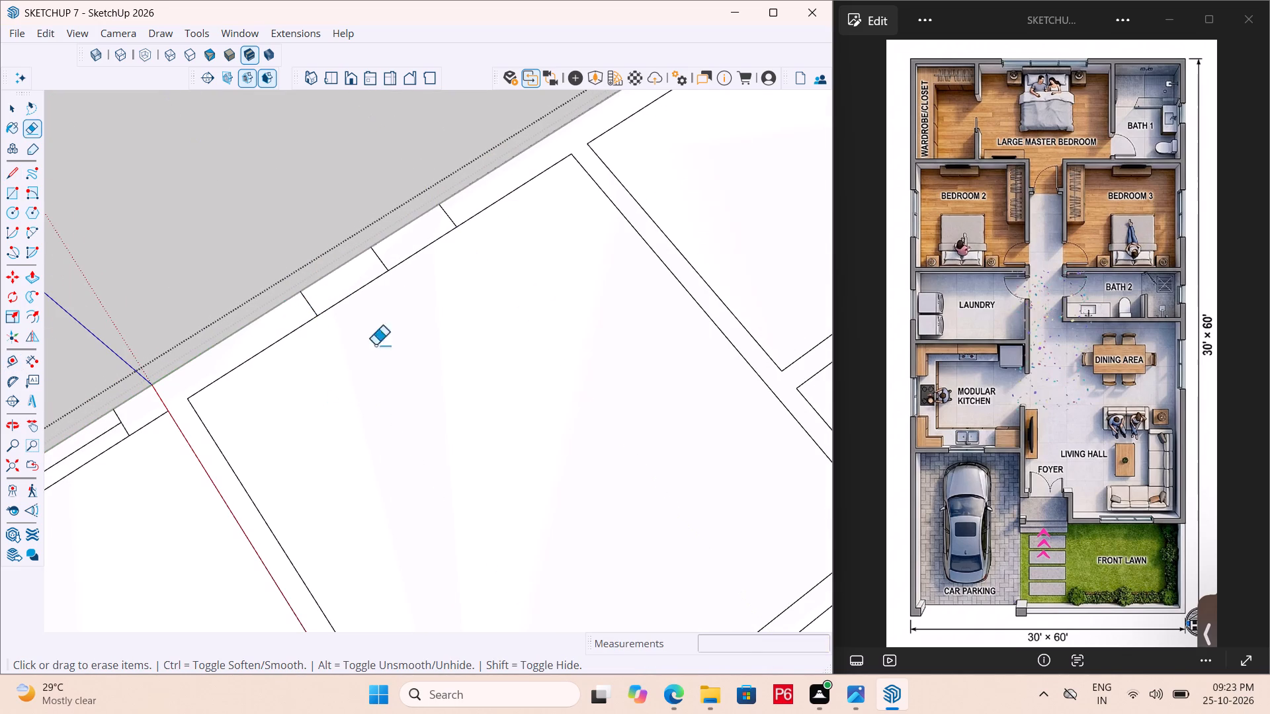
{"action": "left_click_drag", "start_coordinate": [384, 257], "coordinate": [371, 262]}
Draw a 4' line along the middle of the Bedroom 2 window opening between its end lines' midpoints, and save.
{"action": "key", "text": "l"}
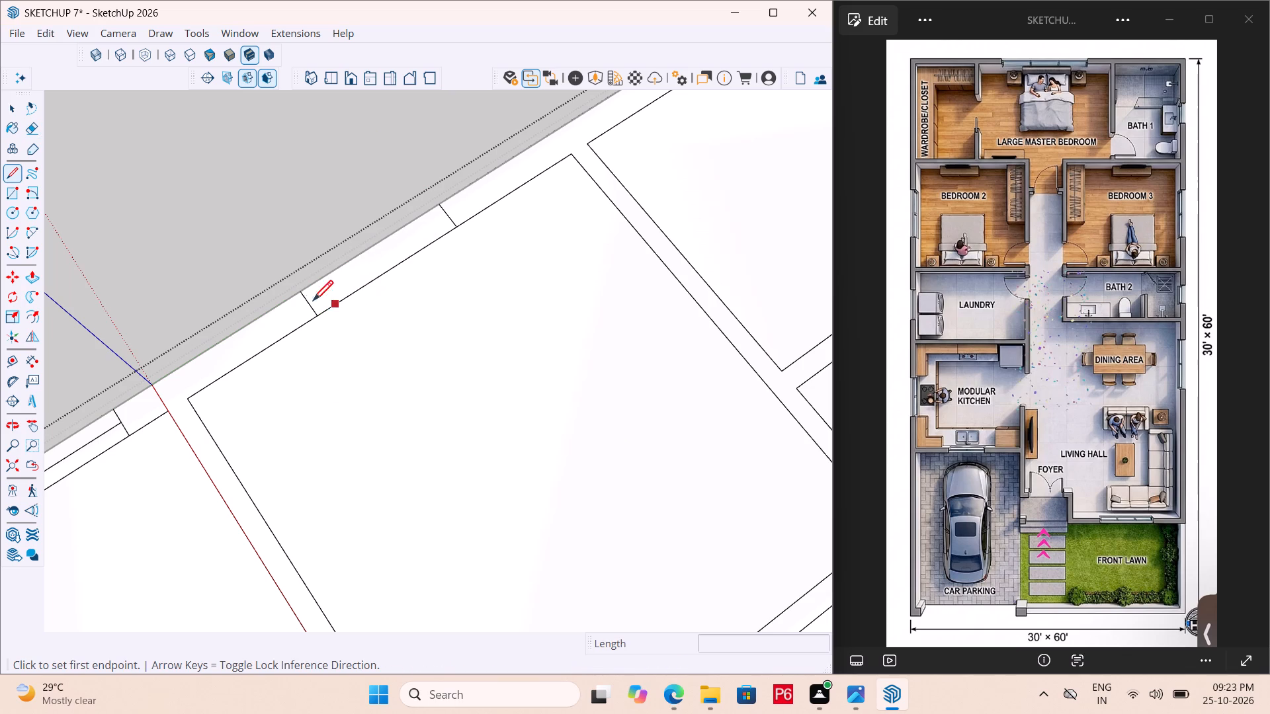
{"action": "left_click", "coordinate": [306, 301]}
{"action": "left_click", "coordinate": [444, 216]}
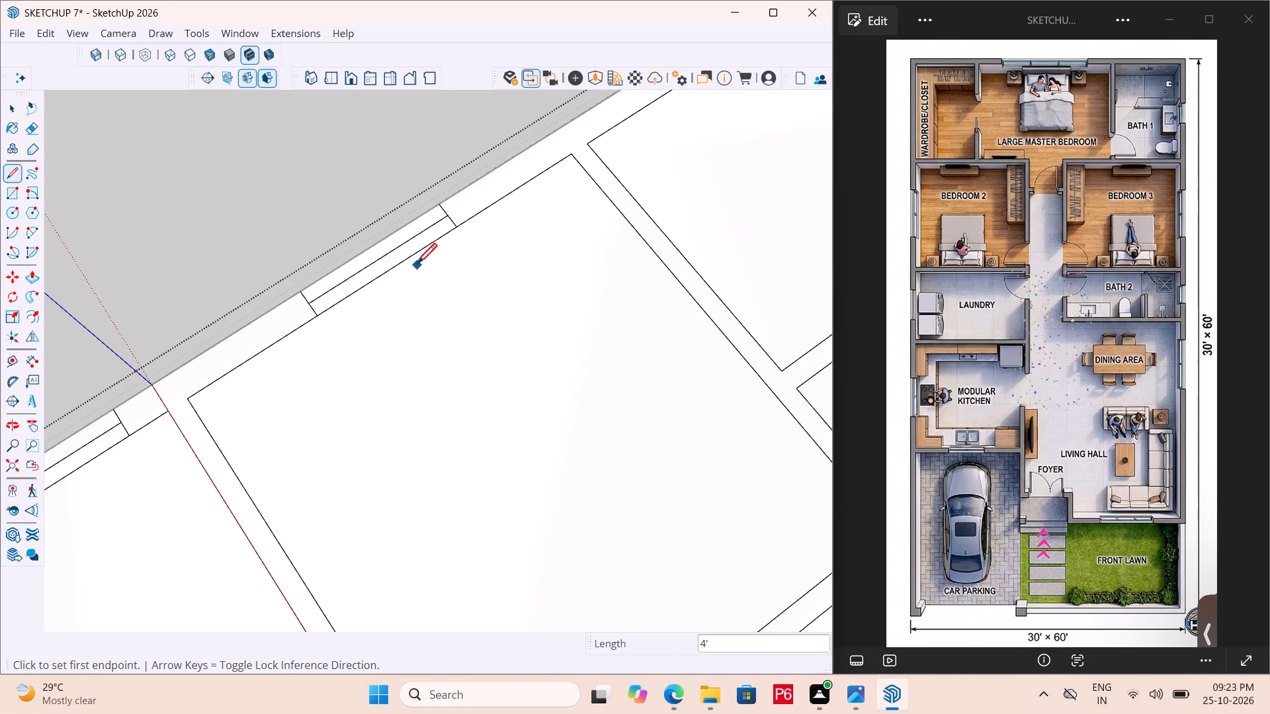
{"action": "key", "text": "ctrl+s"}
{"action": "key", "text": "ctrl+s"}
{"action": "key", "text": "ctrl+s"}
{"action": "key", "text": "ctrl+s"}
{"action": "key", "text": "ctrl+s"}
{"action": "key", "text": "ctrl+s"}
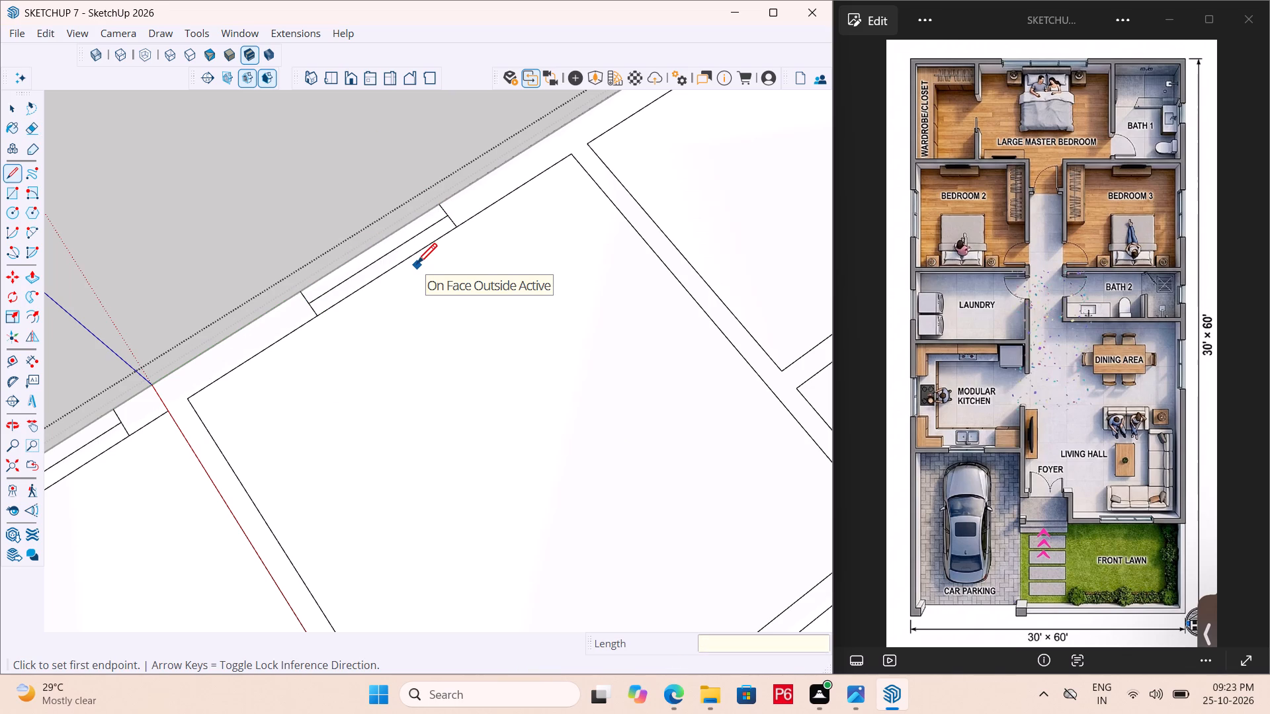
{"action": "key", "text": "ctrl+s"}
{"action": "key", "text": "ctrl+s"}
{"action": "key", "text": "ctrl+s"}
{"action": "key", "text": "ctrl+s"}
Draw a 9" centre line across the Large Master Bedroom's rear outer wall from the midpoint of its inner edge.
{"action": "scroll", "coordinate": [363, 292], "scroll_direction": "down", "scroll_amount": 3}
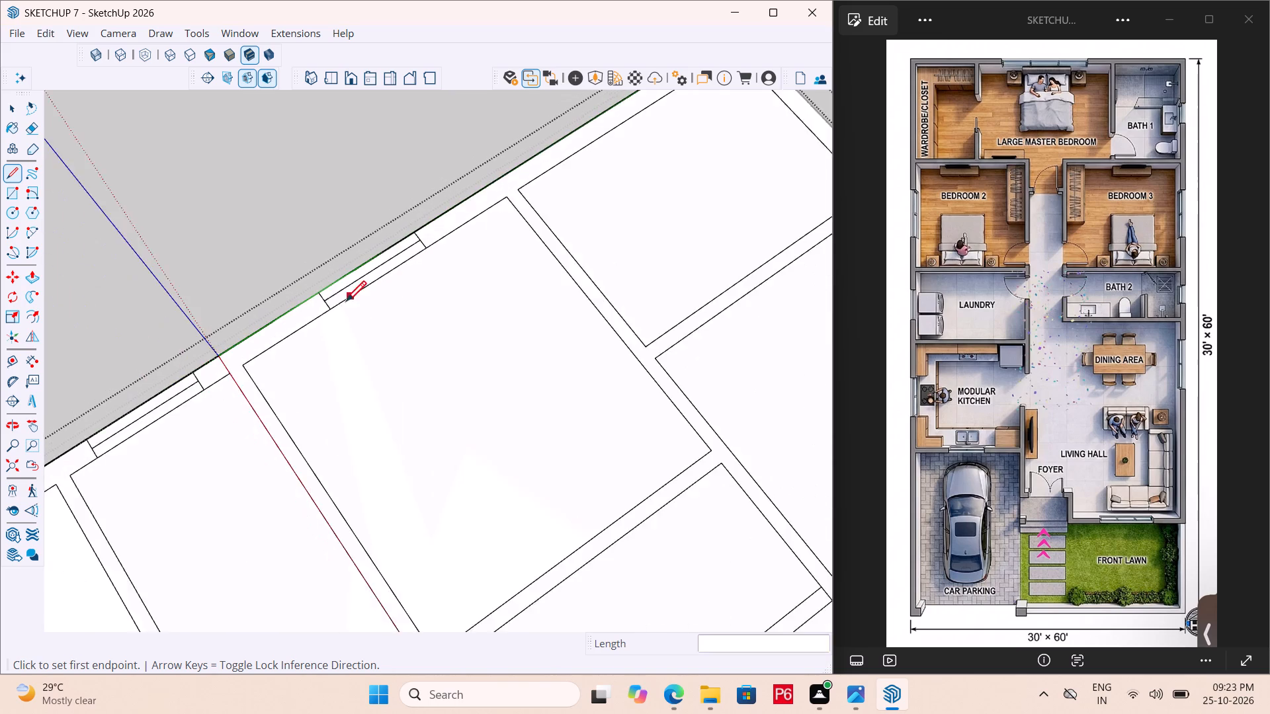
{"action": "scroll", "coordinate": [346, 303], "scroll_direction": "down", "scroll_amount": 12}
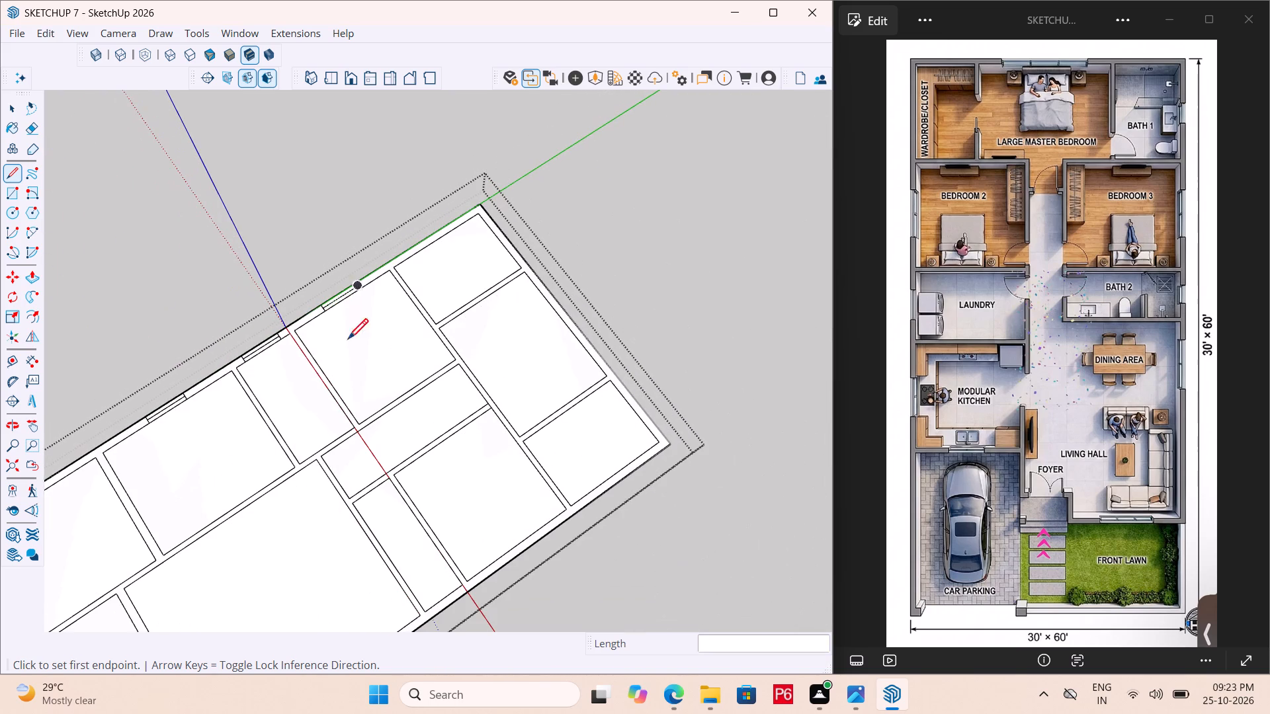
{"action": "scroll", "coordinate": [643, 350], "scroll_direction": "up", "scroll_amount": 8}
{"action": "scroll", "coordinate": [568, 300], "scroll_direction": "up", "scroll_amount": 3}
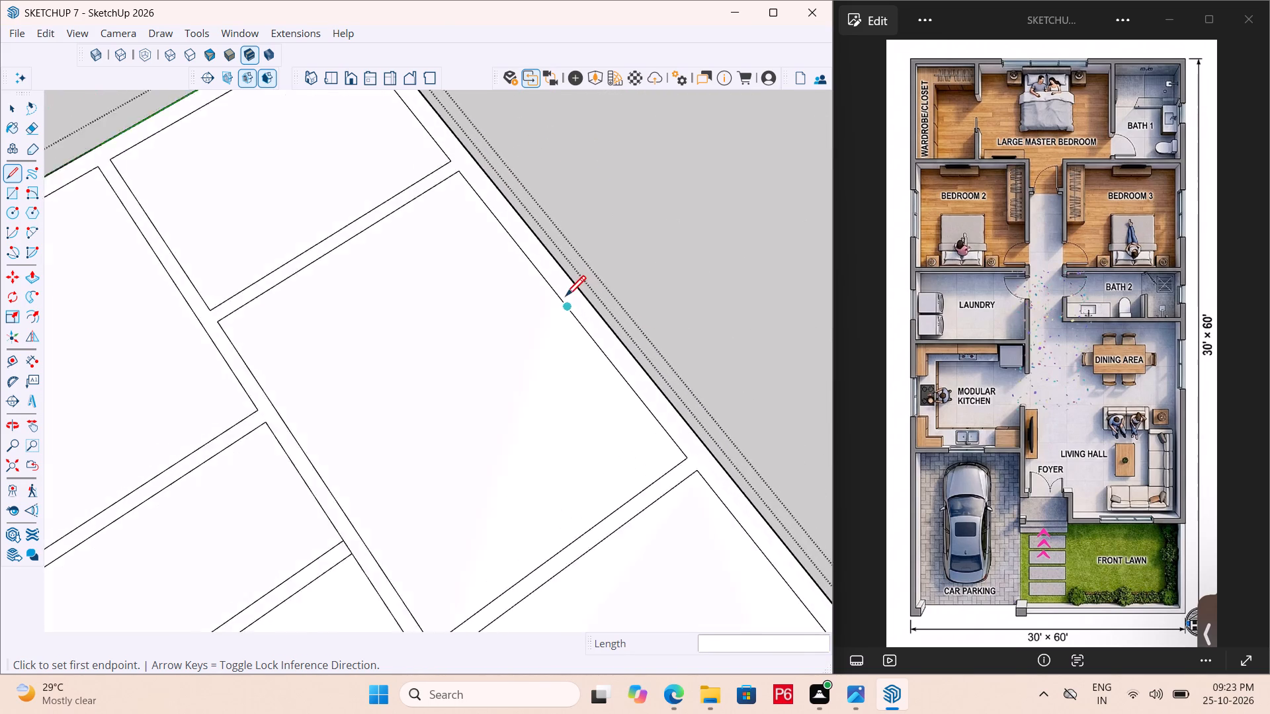
{"action": "scroll", "coordinate": [566, 298], "scroll_direction": "up", "scroll_amount": 1}
{"action": "left_click_drag", "start_coordinate": [568, 313], "coordinate": [573, 311]}
{"action": "left_click", "coordinate": [586, 299]}
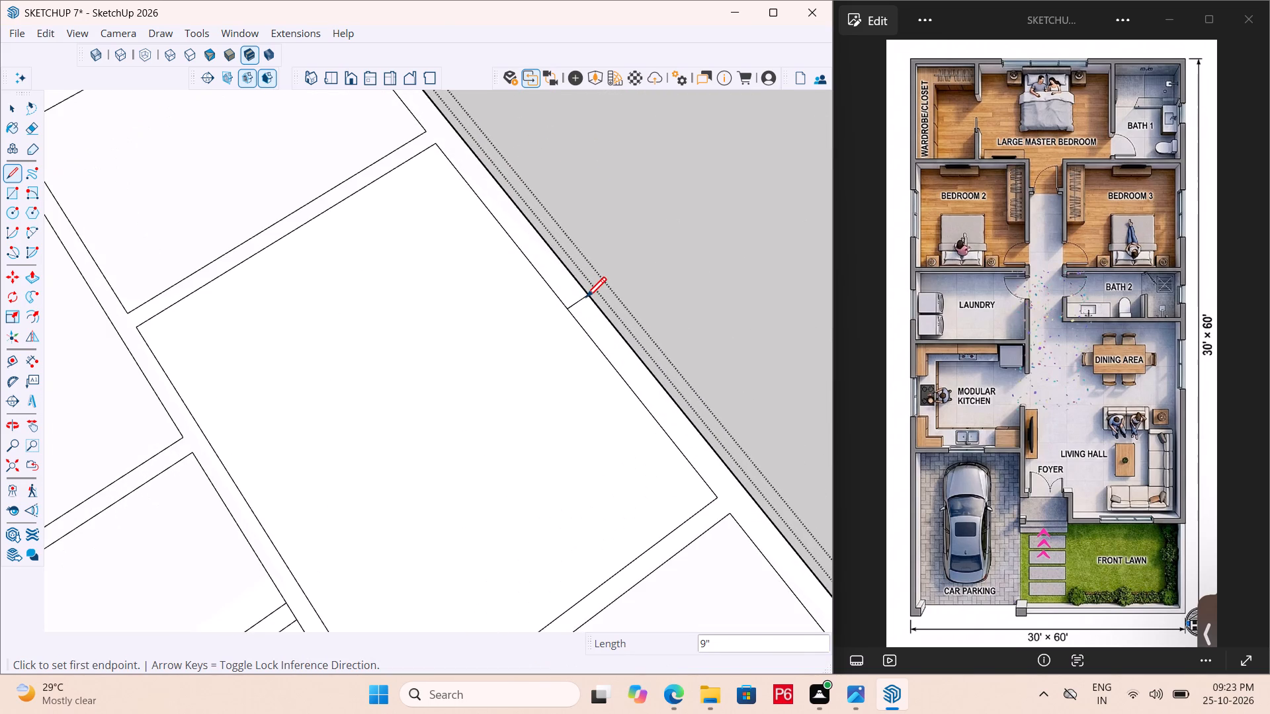
Place guides 1' to each side of the centre line on the master bedroom's rear wall.
{"action": "key", "text": "t"}
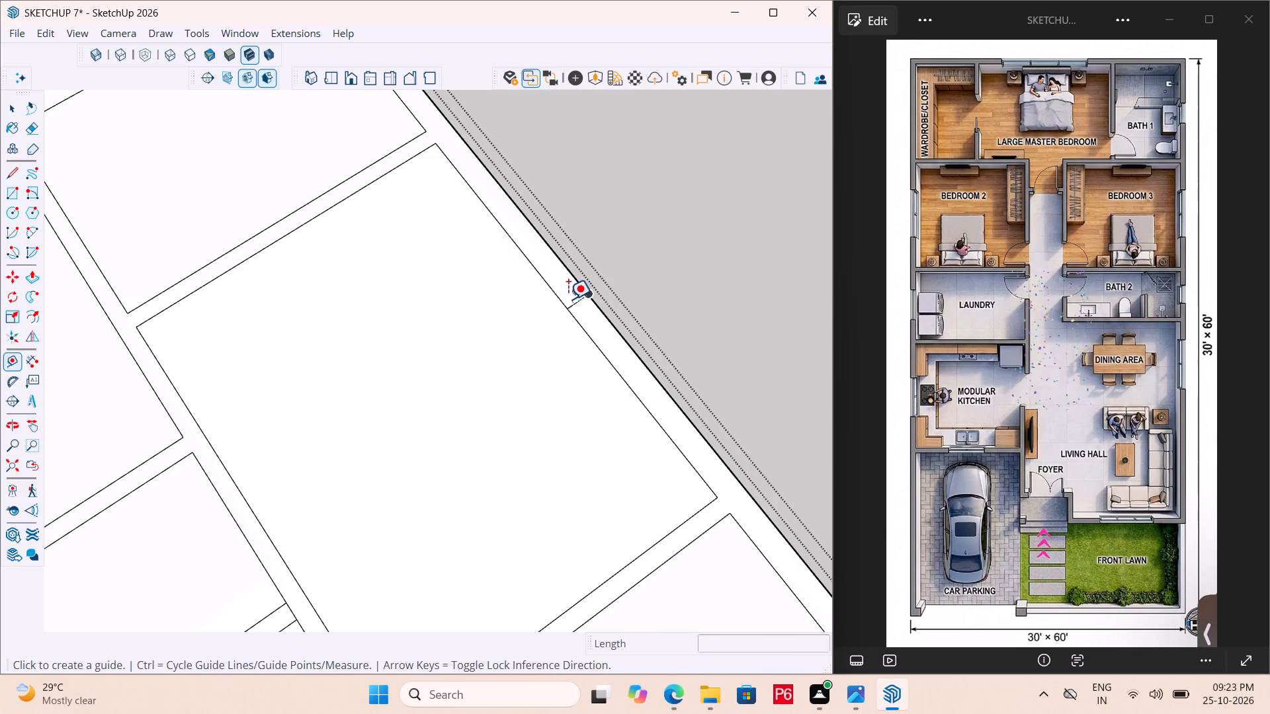
{"action": "scroll", "coordinate": [576, 296], "scroll_direction": "up", "scroll_amount": 2}
{"action": "left_click", "coordinate": [579, 301]}
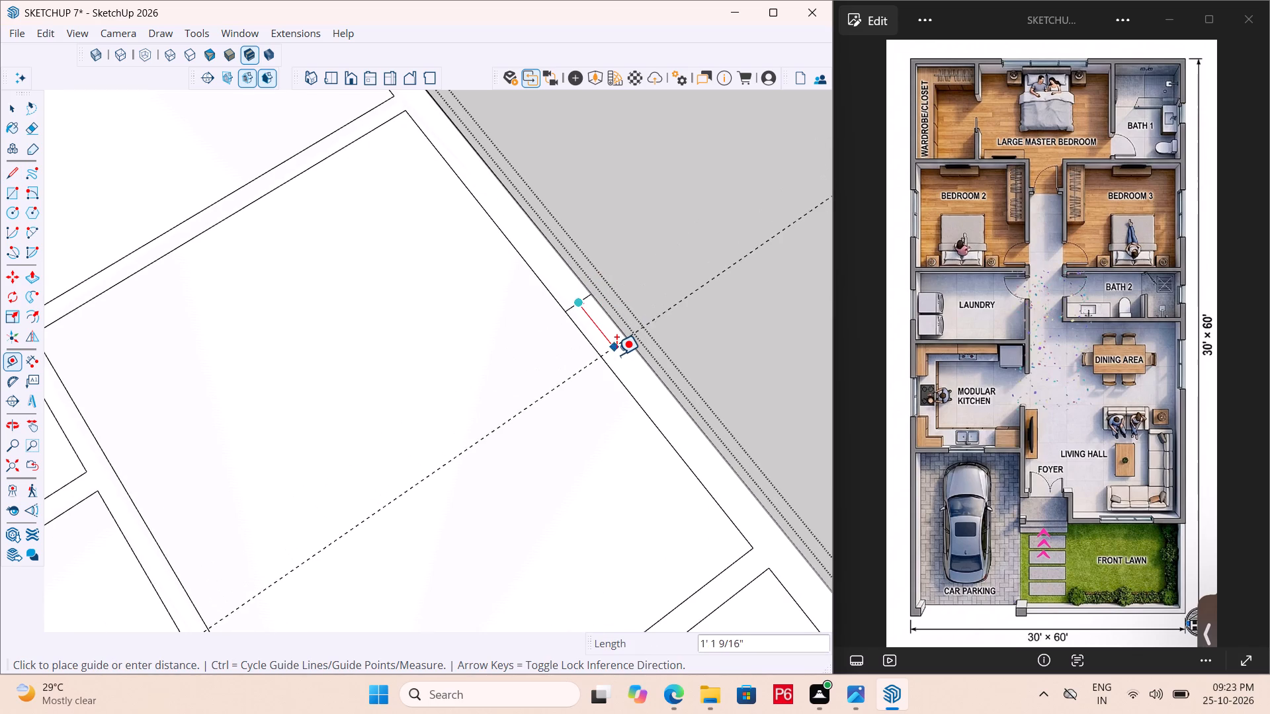
{"action": "type", "text": "1'"}
{"action": "key", "text": "Return"}
{"action": "left_click", "coordinate": [576, 300]}
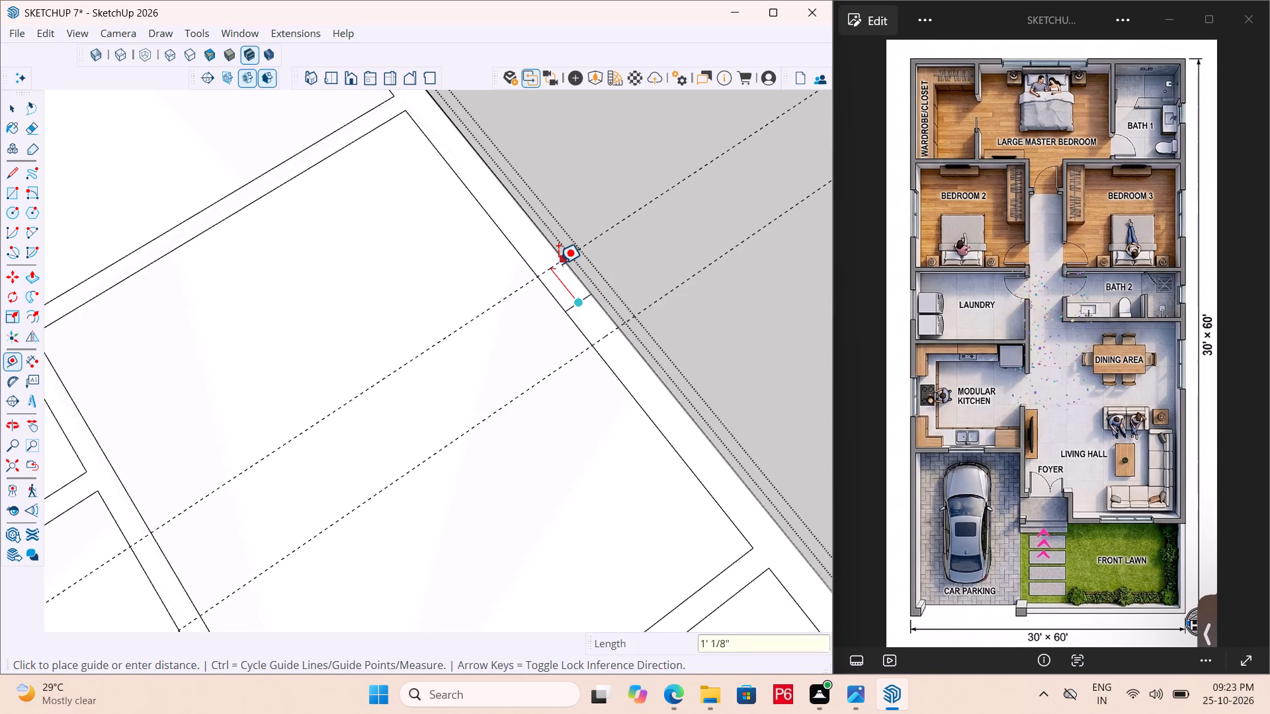
{"action": "type", "text": "1'"}
{"action": "key", "text": "Return"}
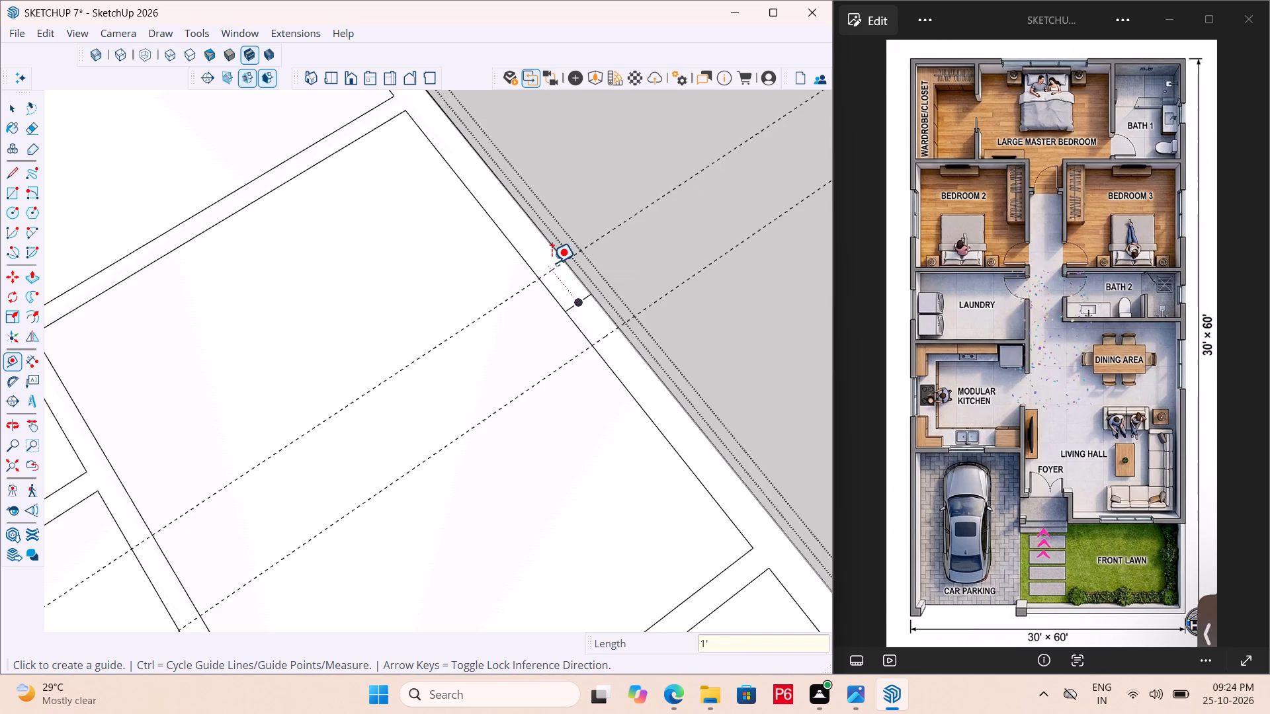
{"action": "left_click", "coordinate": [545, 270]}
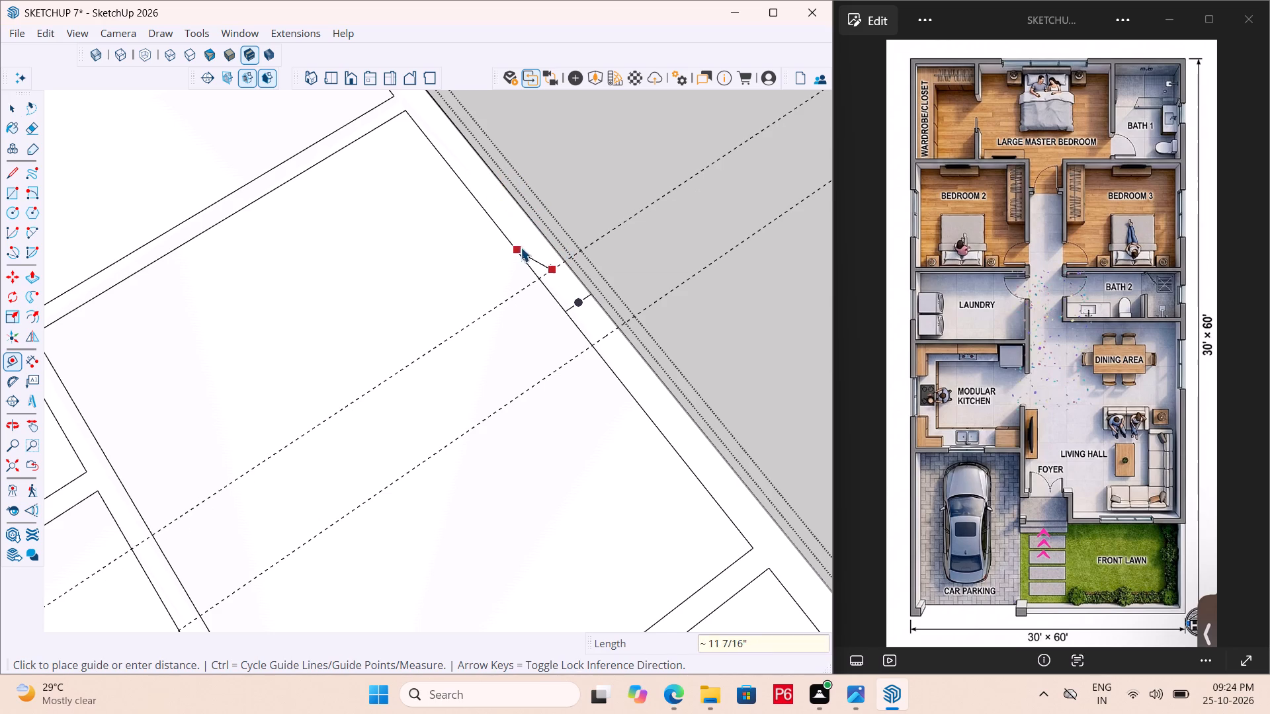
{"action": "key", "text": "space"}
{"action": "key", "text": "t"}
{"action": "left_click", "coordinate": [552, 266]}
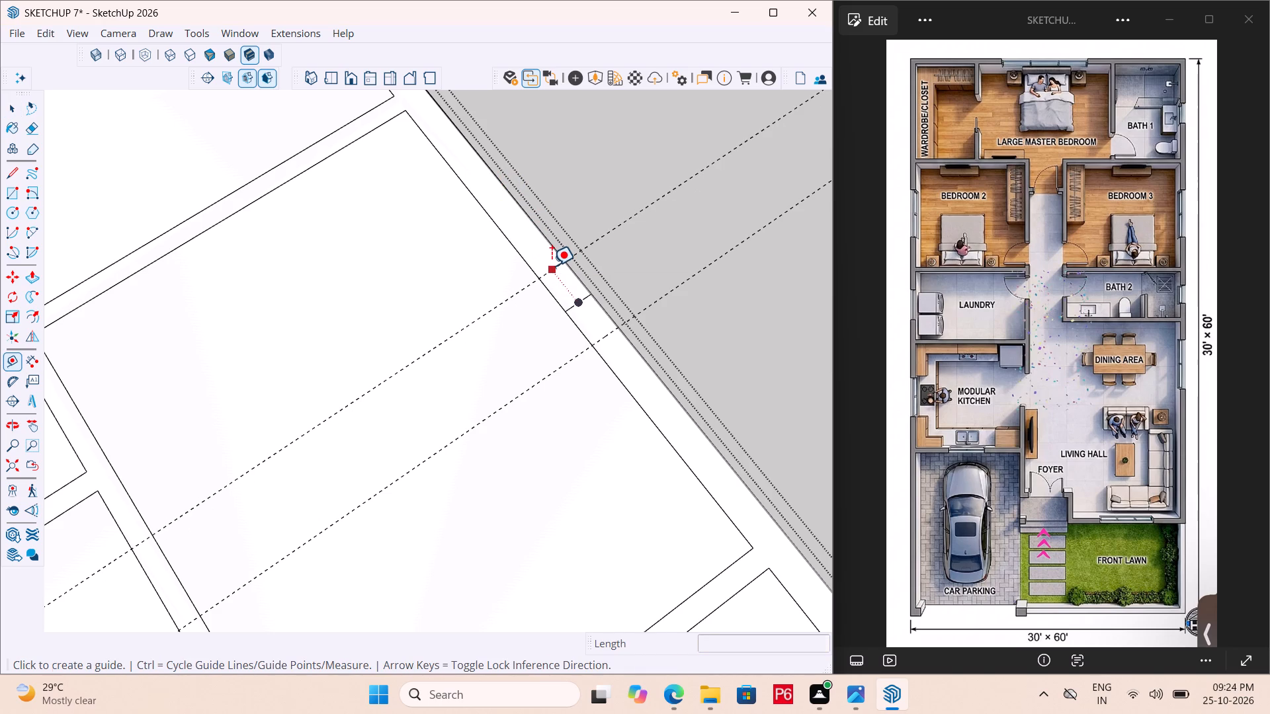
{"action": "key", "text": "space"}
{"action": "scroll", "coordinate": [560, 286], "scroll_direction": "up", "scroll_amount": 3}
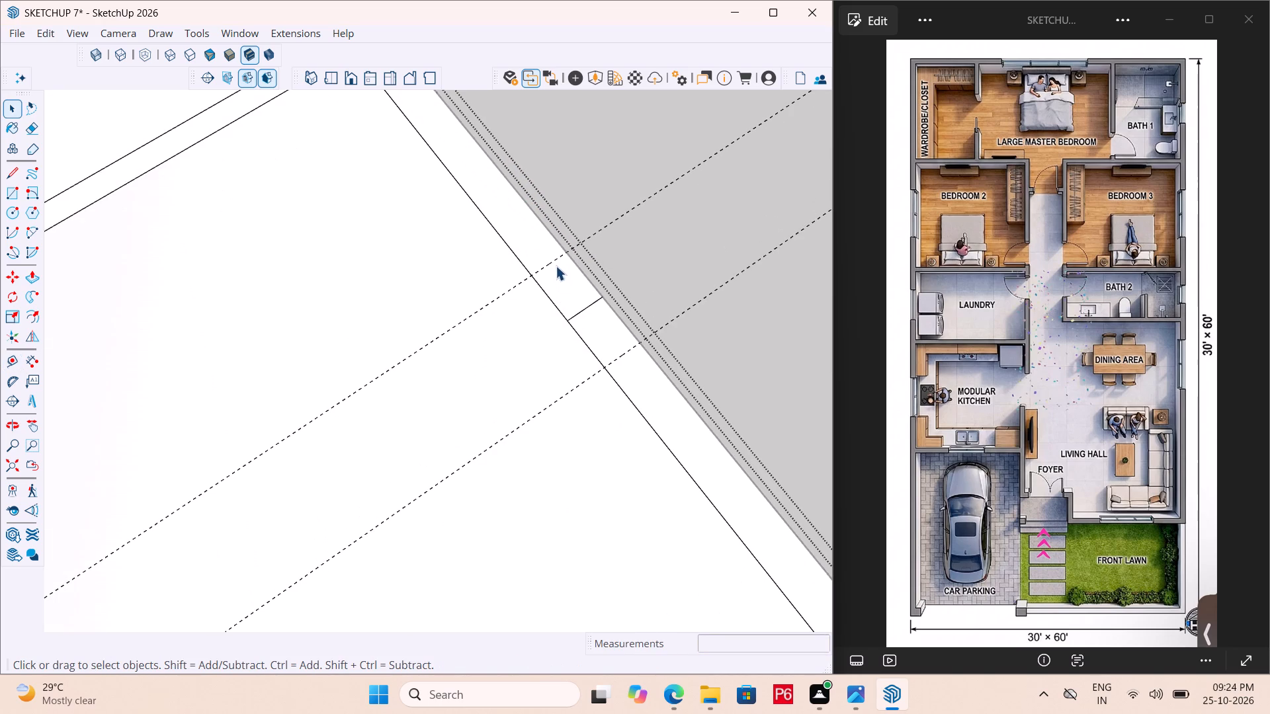
Place a guide 2' outward from each of the two guides on the master bedroom's rear wall, and save.
{"action": "key", "text": "t"}
{"action": "scroll", "coordinate": [562, 254], "scroll_direction": "up", "scroll_amount": 3}
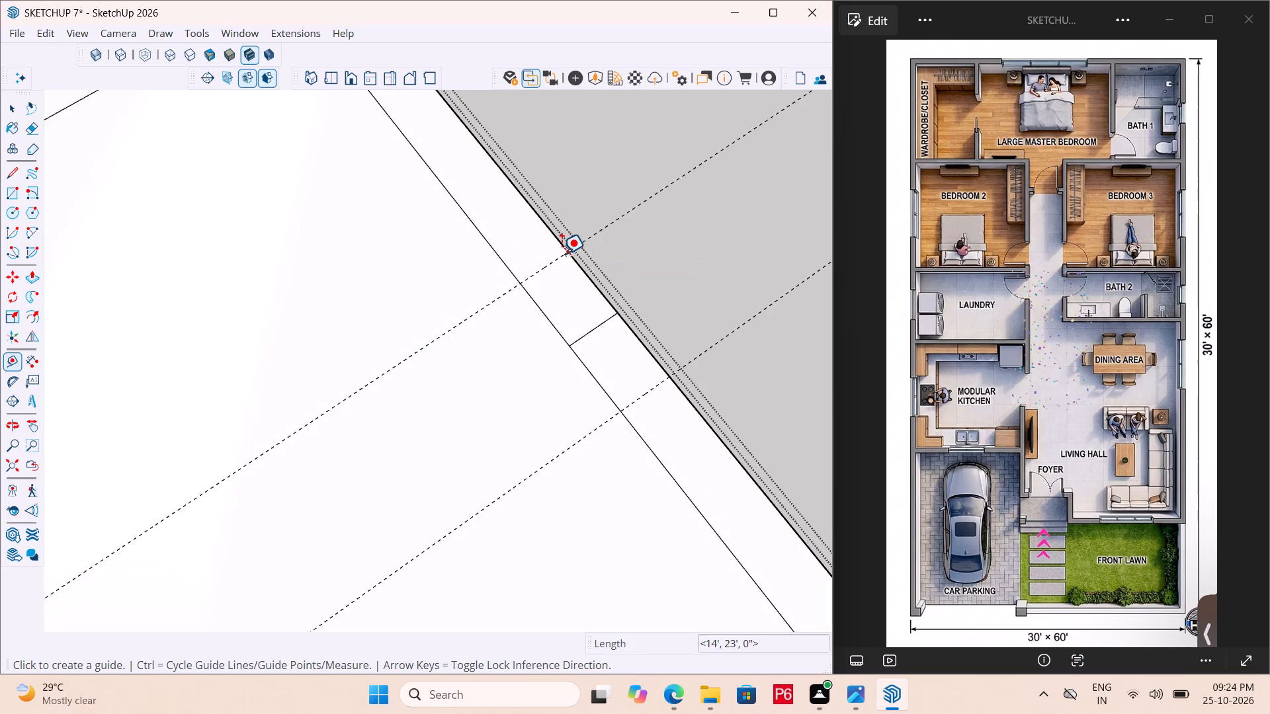
{"action": "left_click", "coordinate": [554, 257]}
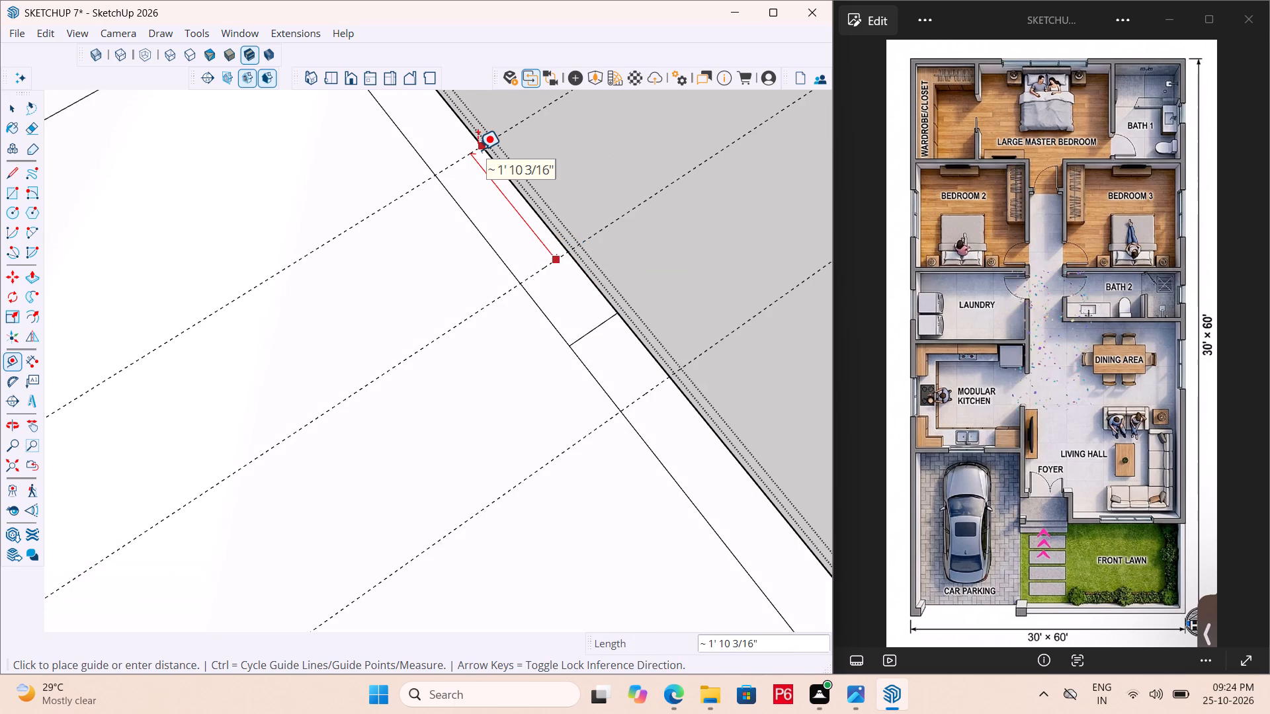
{"action": "type", "text": "2'"}
{"action": "key", "text": "Return"}
{"action": "scroll", "coordinate": [402, 153], "scroll_direction": "down", "scroll_amount": 4}
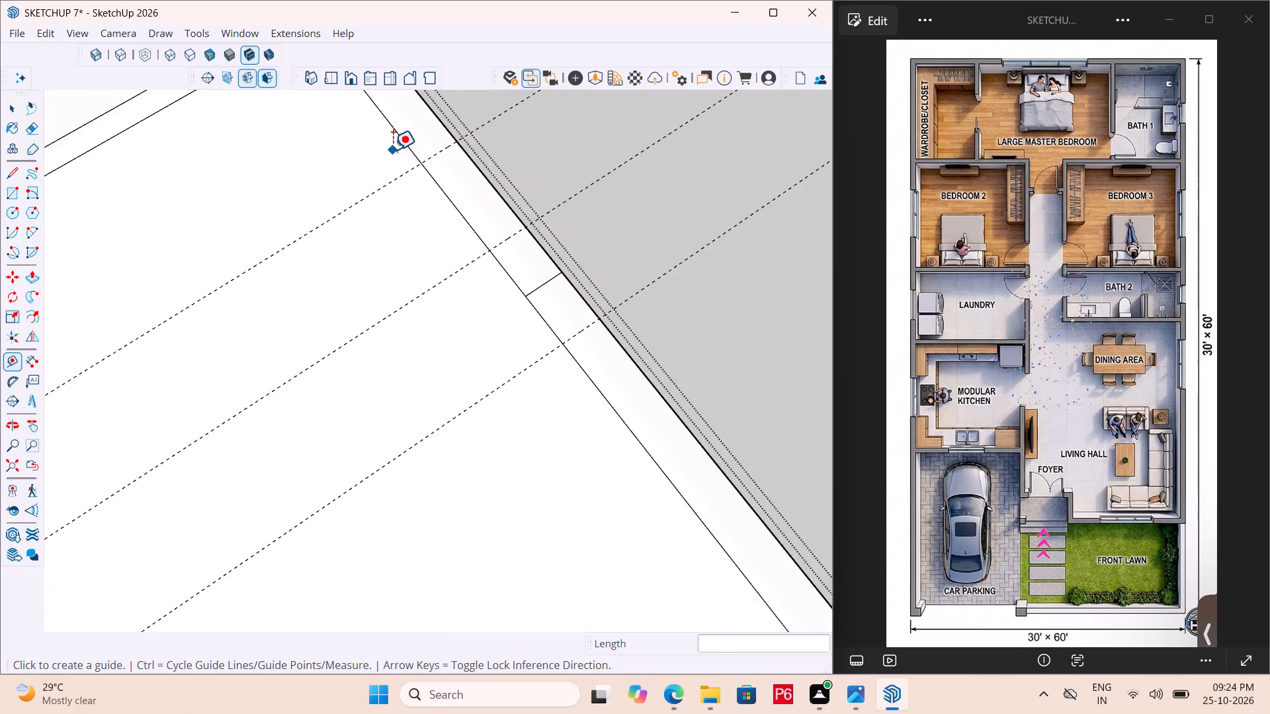
{"action": "scroll", "coordinate": [391, 155], "scroll_direction": "down", "scroll_amount": 5}
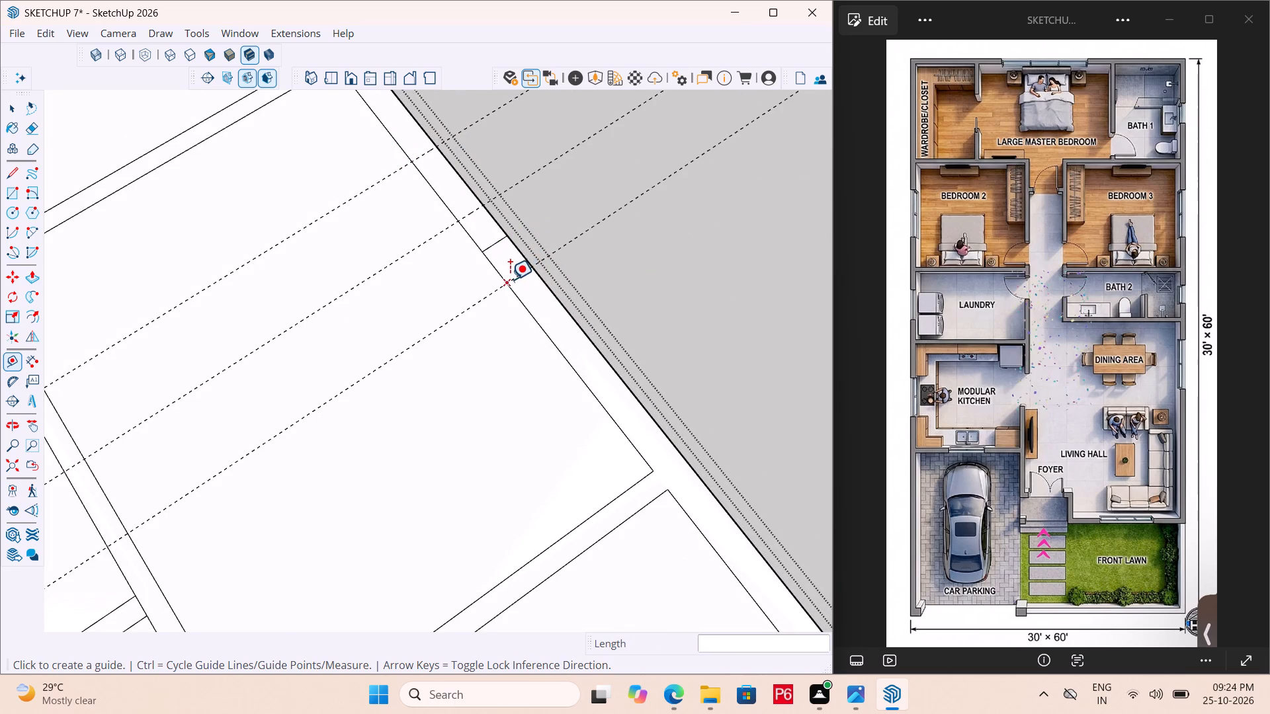
{"action": "left_click", "coordinate": [513, 278]}
{"action": "key", "text": "space"}
{"action": "scroll", "coordinate": [518, 299], "scroll_direction": "up", "scroll_amount": 5}
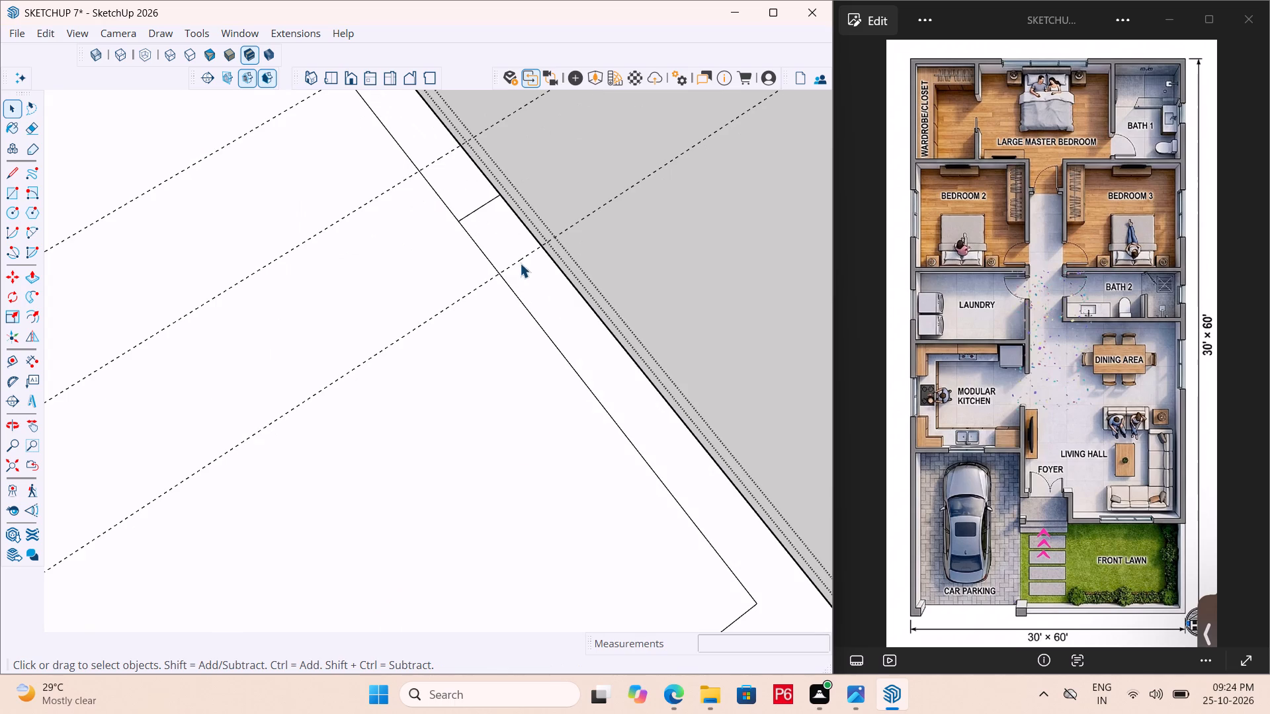
{"action": "key", "text": "t"}
{"action": "left_click", "coordinate": [509, 268]}
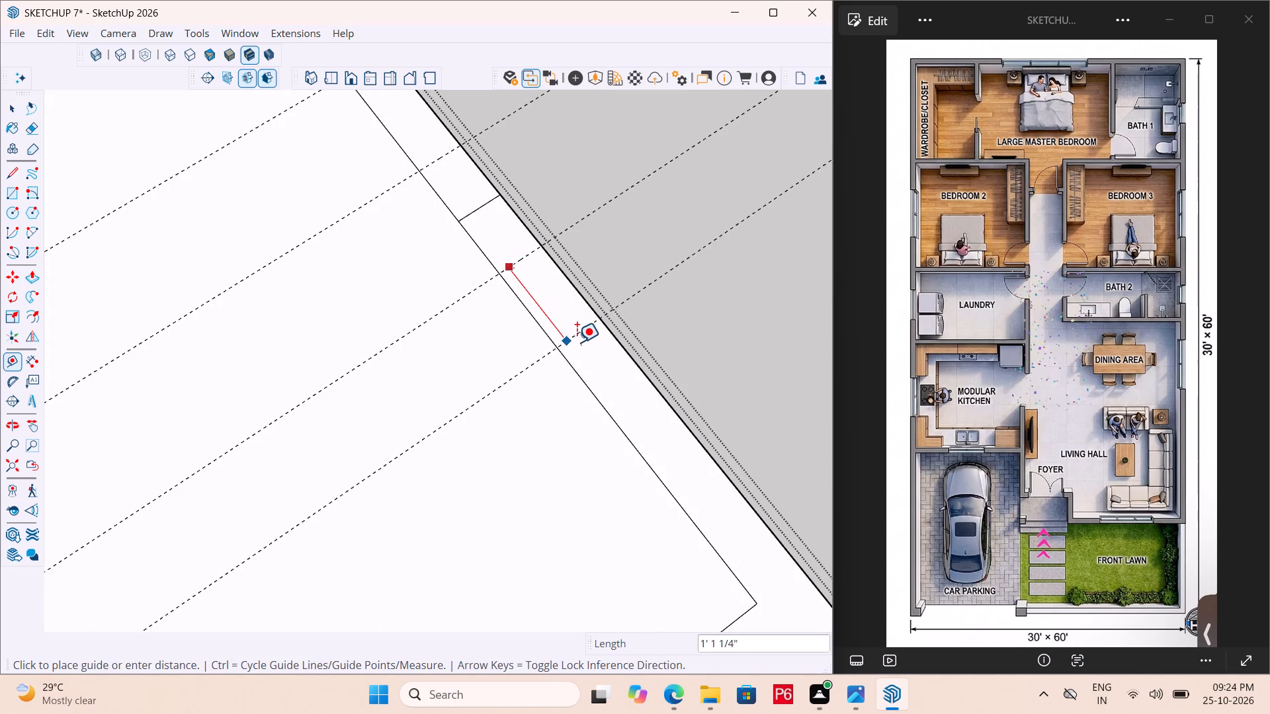
{"action": "type", "text": "2'"}
{"action": "key", "text": "Return"}
{"action": "scroll", "coordinate": [570, 323], "scroll_direction": "down", "scroll_amount": 6}
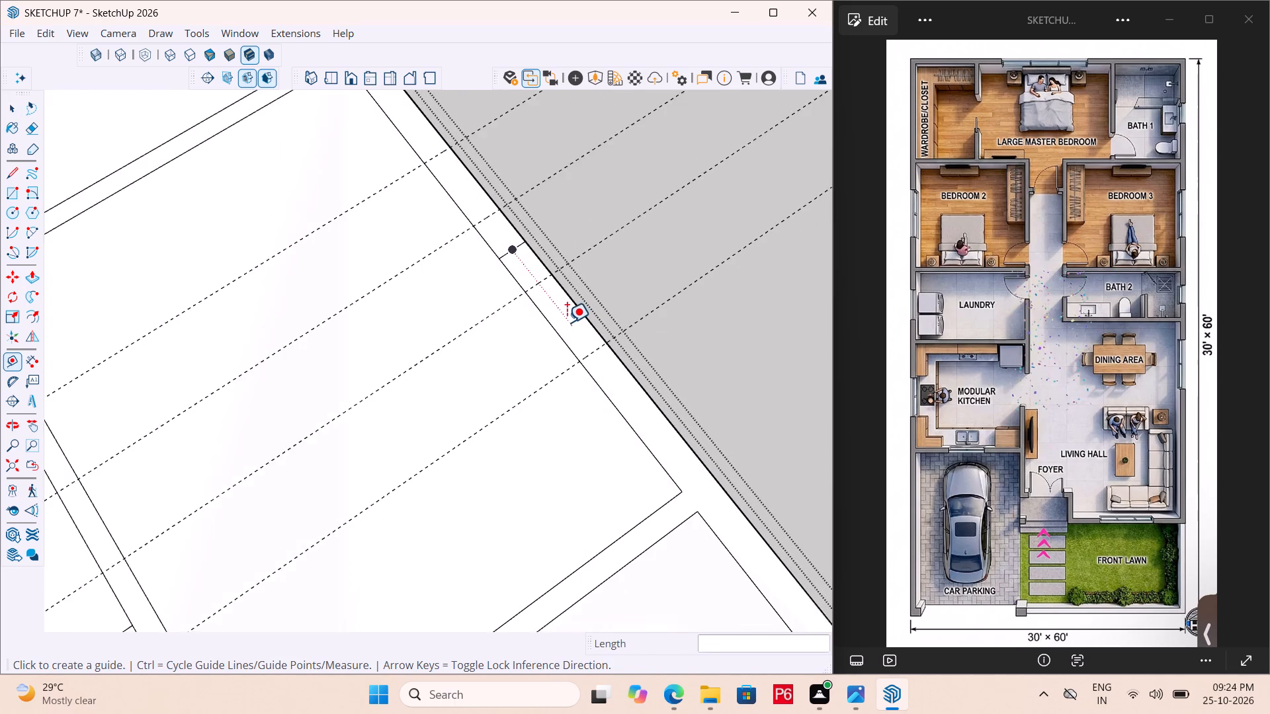
{"action": "key", "text": "ctrl+s"}
{"action": "key", "text": "ctrl+s"}
{"action": "key", "text": "ctrl+s"}
{"action": "key", "text": "ctrl+s"}
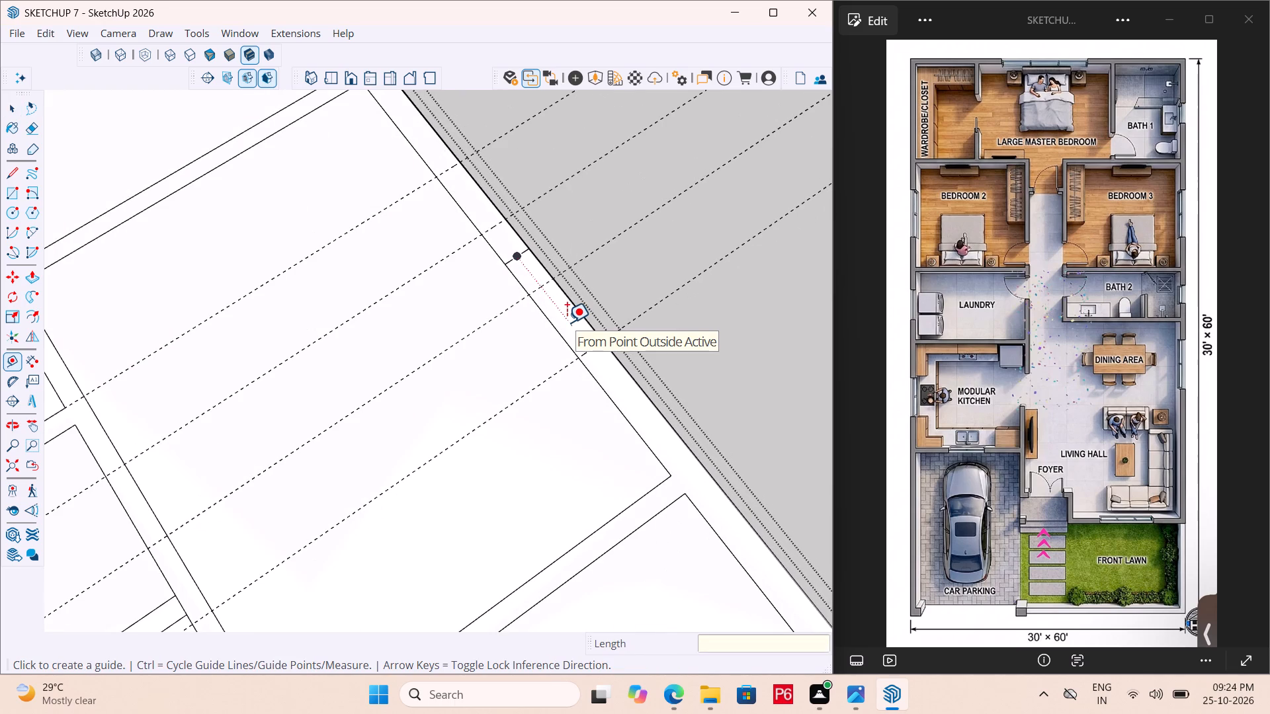
{"action": "key", "text": "ctrl+s"}
{"action": "key", "text": "ctrl+s"}
{"action": "key", "text": "ctrl+s"}
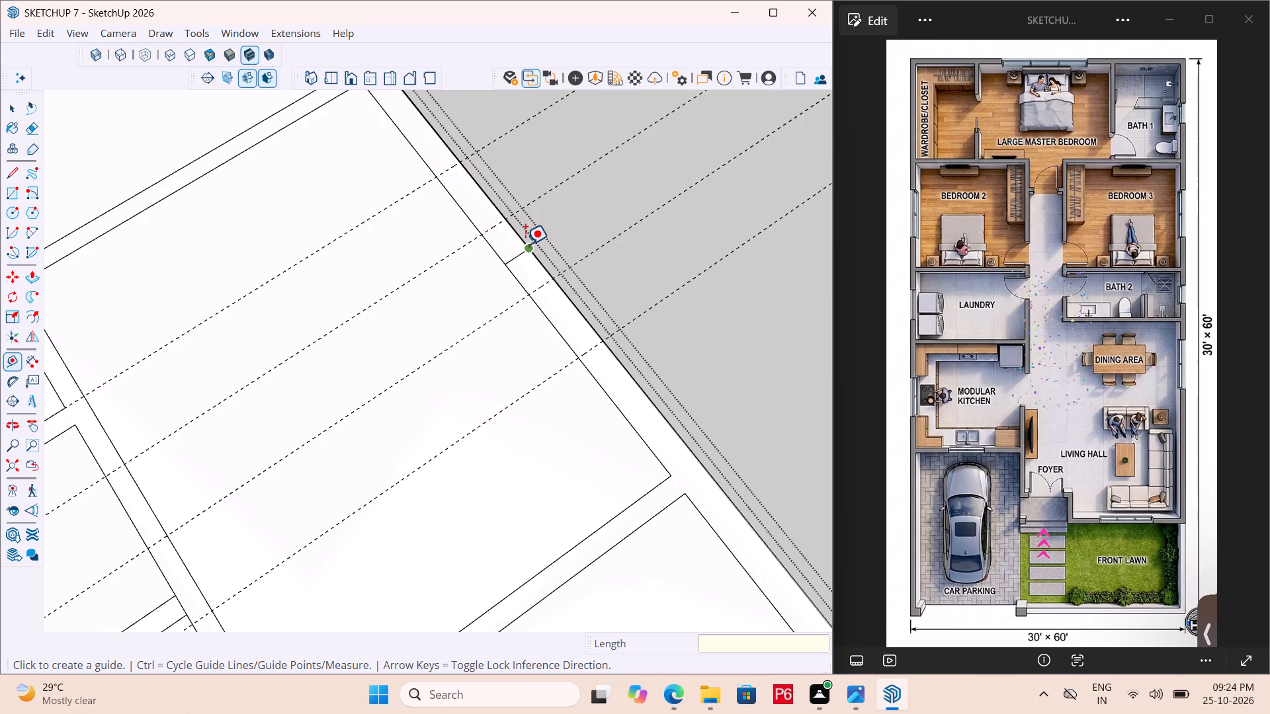
Draw 9" lines across the master bedroom's rear wall at all four guides to mark two window openings.
{"action": "key", "text": "l"}
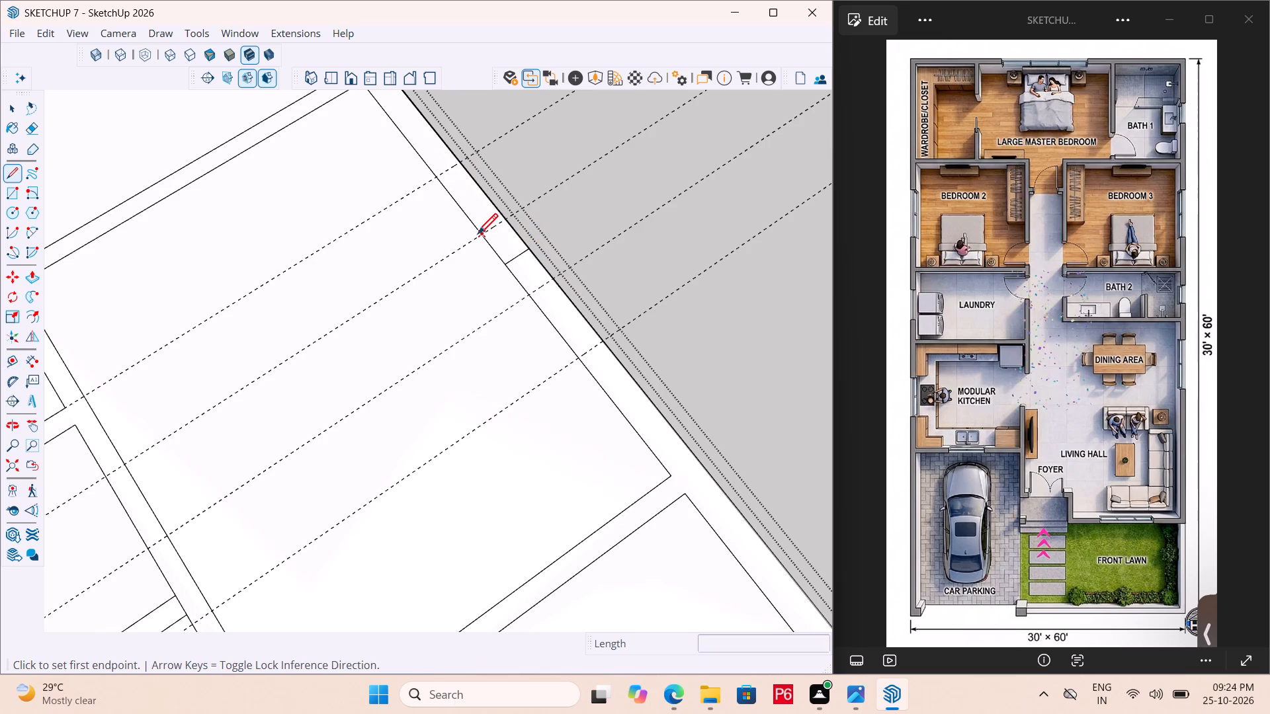
{"action": "left_click_drag", "start_coordinate": [478, 236], "coordinate": [487, 229]}
{"action": "left_click", "coordinate": [508, 217]}
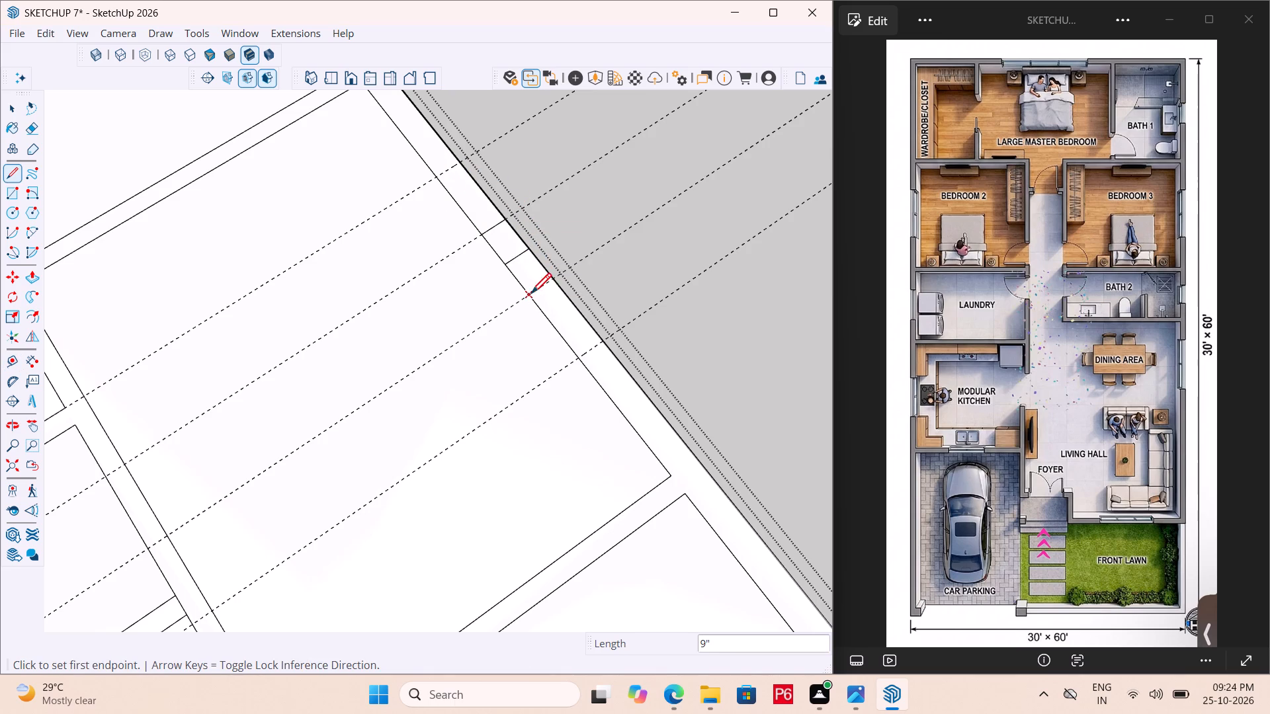
{"action": "left_click_drag", "start_coordinate": [531, 296], "coordinate": [538, 292]}
{"action": "left_click", "coordinate": [554, 278]}
{"action": "left_click", "coordinate": [577, 358]}
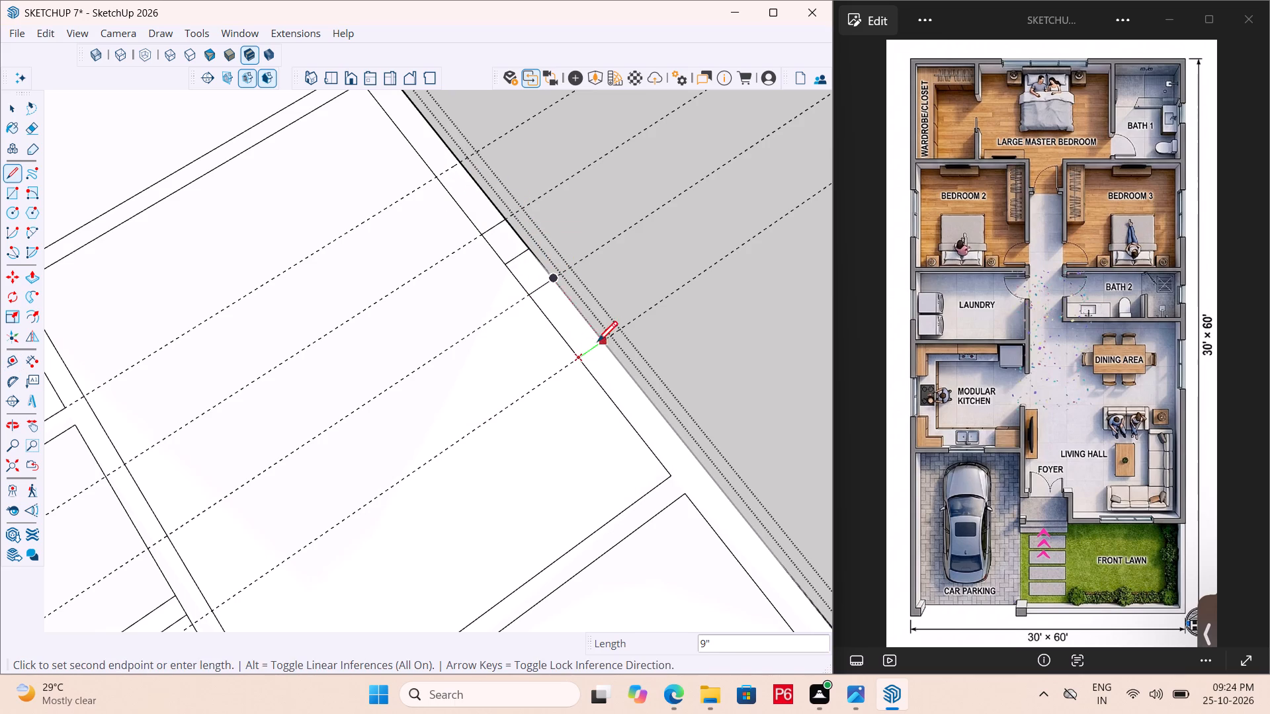
{"action": "left_click", "coordinate": [601, 341]}
{"action": "left_click_drag", "start_coordinate": [434, 182], "coordinate": [450, 171]}
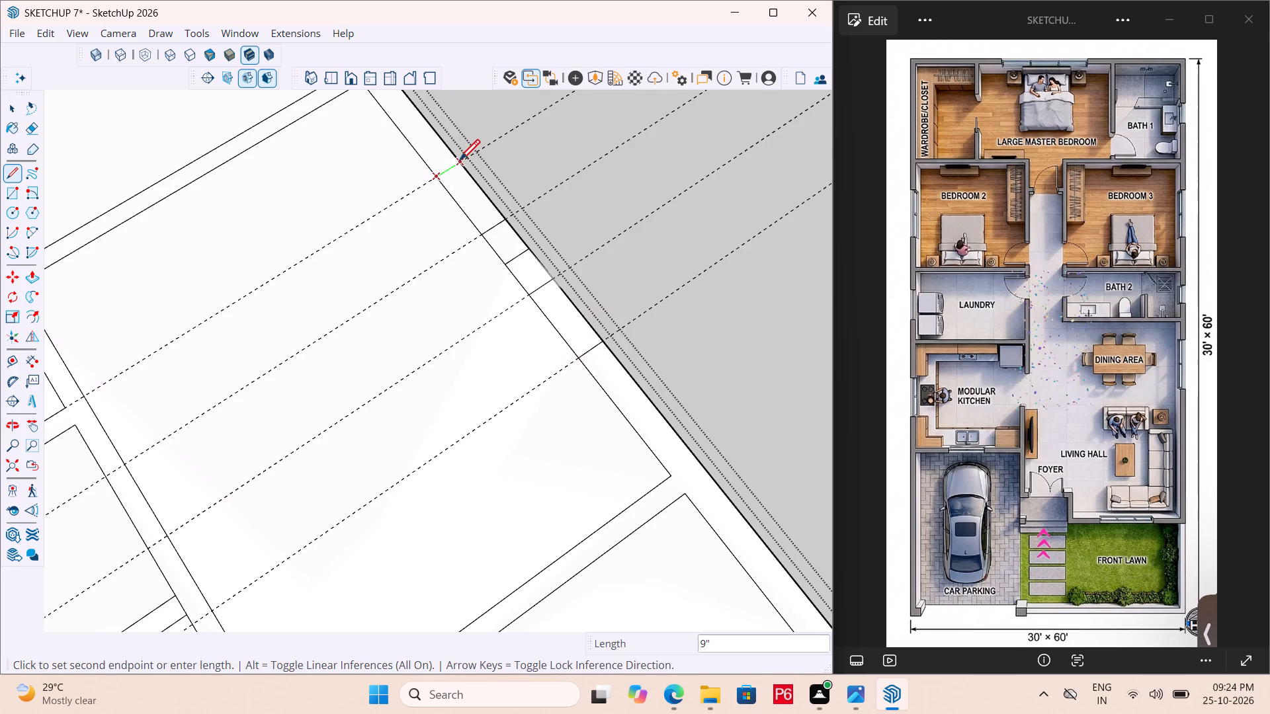
{"action": "left_click", "coordinate": [460, 162]}
Erase the centre line and the four guides at the master bedroom's rear wall, and save.
{"action": "key", "text": "space"}
{"action": "key", "text": "e"}
{"action": "left_click_drag", "start_coordinate": [511, 253], "coordinate": [515, 262]}
{"action": "left_click_drag", "start_coordinate": [488, 134], "coordinate": [708, 308]}
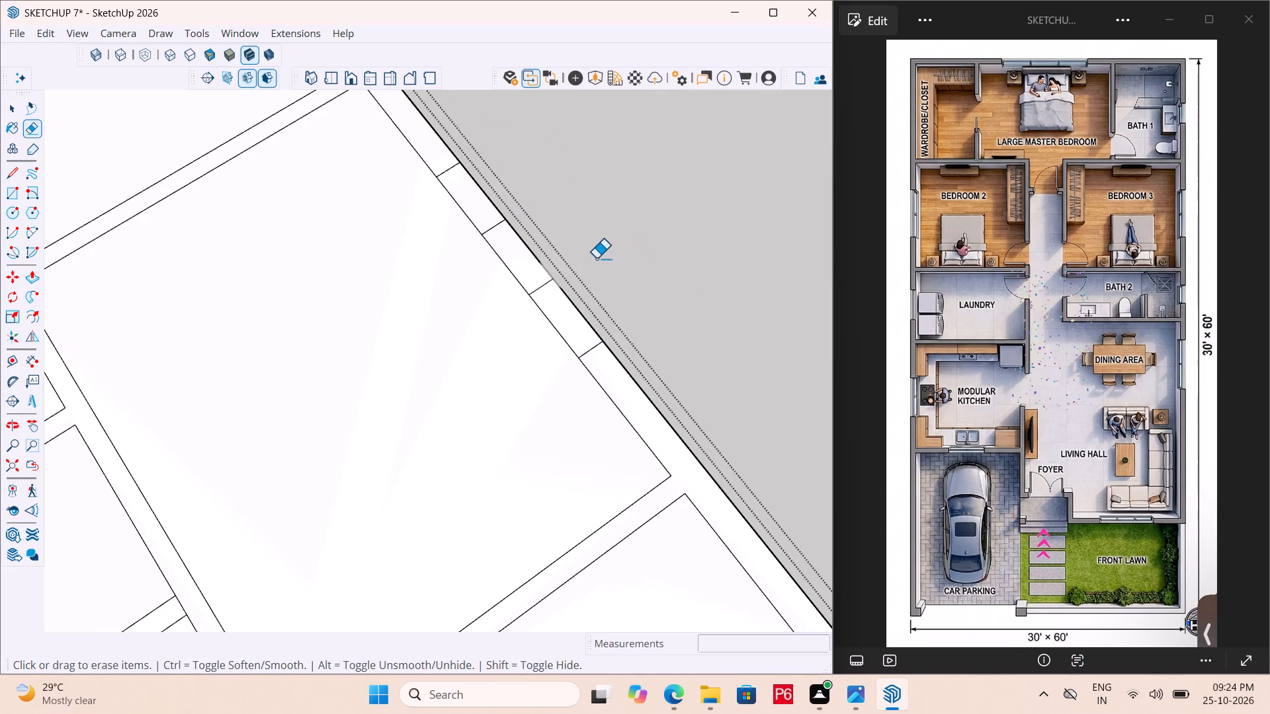
{"action": "scroll", "coordinate": [595, 257], "scroll_direction": "down", "scroll_amount": 5}
{"action": "scroll", "coordinate": [466, 231], "scroll_direction": "down", "scroll_amount": 5}
{"action": "key", "text": "ctrl+s"}
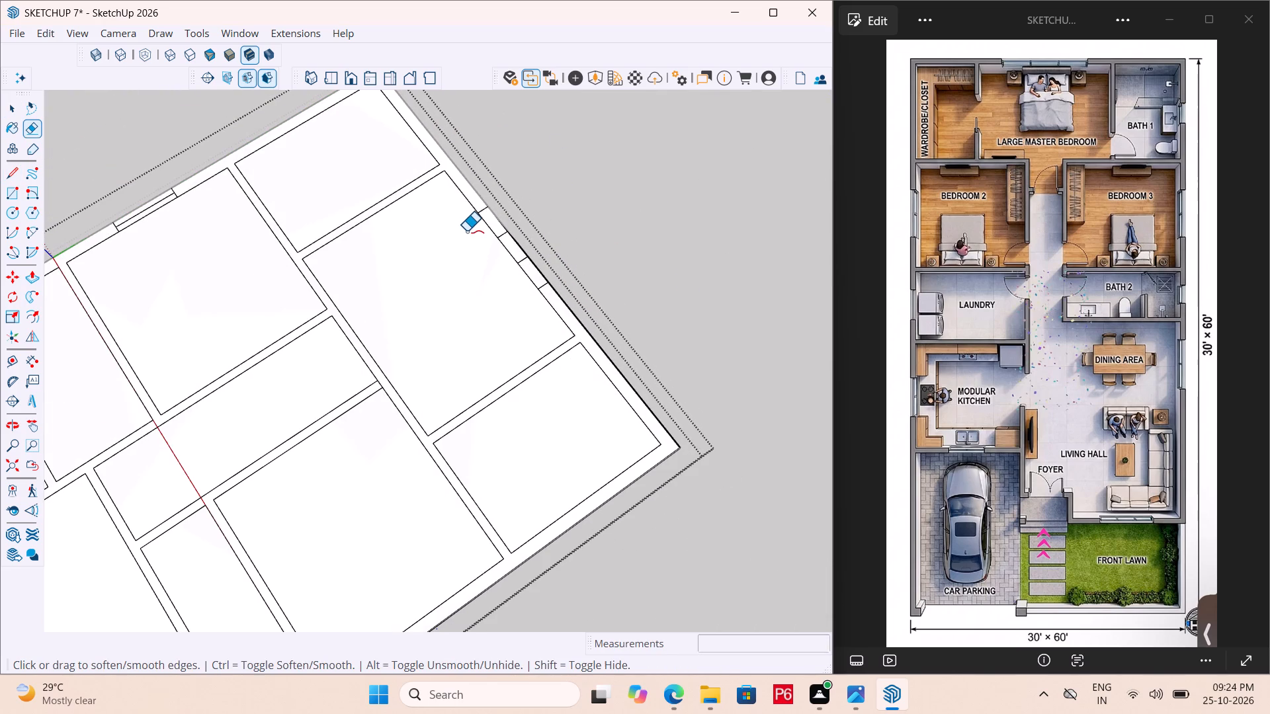
{"action": "key", "text": "ctrl+s"}
{"action": "key", "text": "ctrl+s"}
{"action": "key", "text": "ctrl+s"}
{"action": "key", "text": "ctrl+s"}
{"action": "key", "text": "ctrl+s"}
{"action": "key", "text": "ctrl+s"}
{"action": "key", "text": "ctrl+s"}
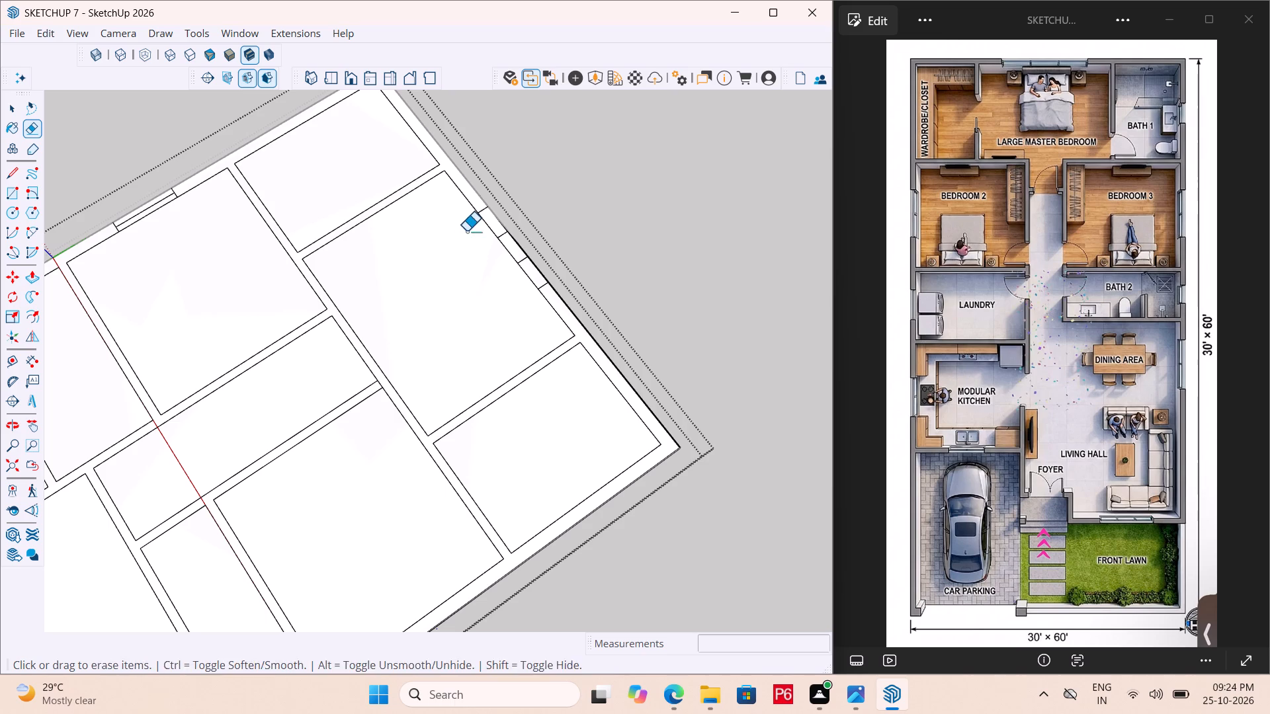
{"action": "key", "text": "ctrl+s"}
{"action": "key", "text": "ctrl+s"}
Draw a 9" centre line across Bath 1's outer side wall from the midpoint of its inner edge.
{"action": "scroll", "coordinate": [510, 209], "scroll_direction": "down", "scroll_amount": 5}
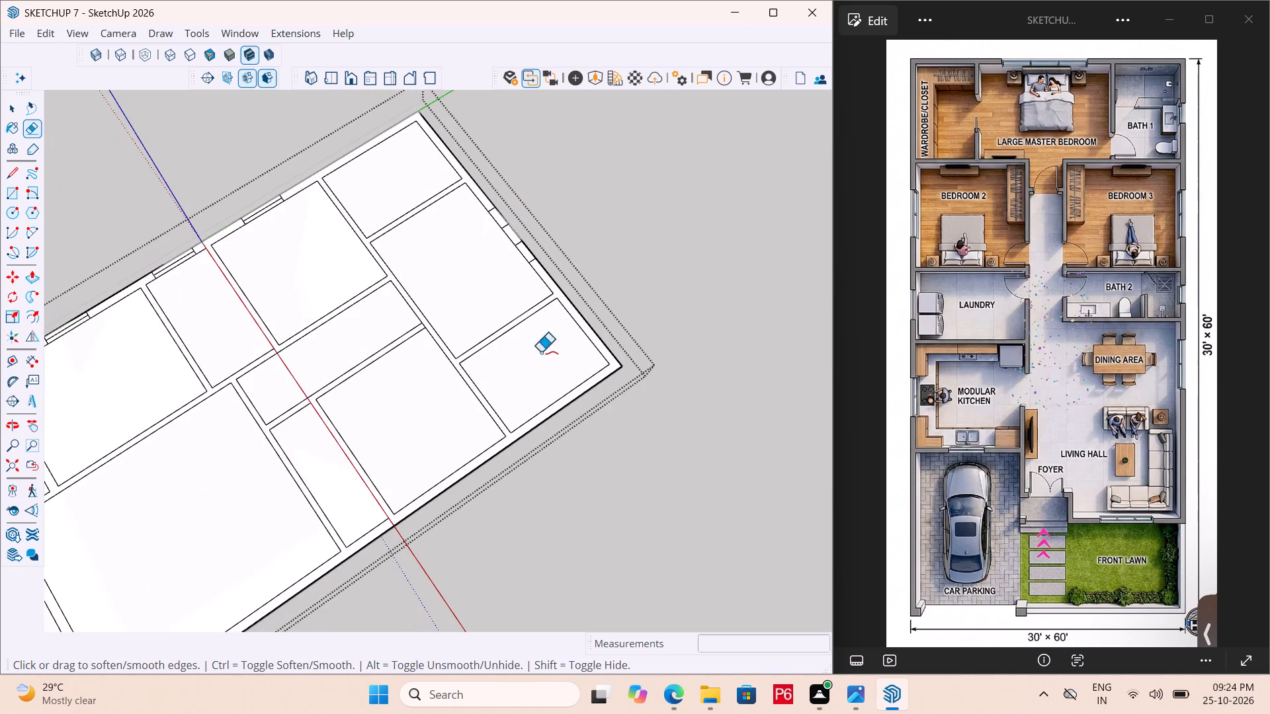
{"action": "scroll", "coordinate": [550, 415], "scroll_direction": "up", "scroll_amount": 14}
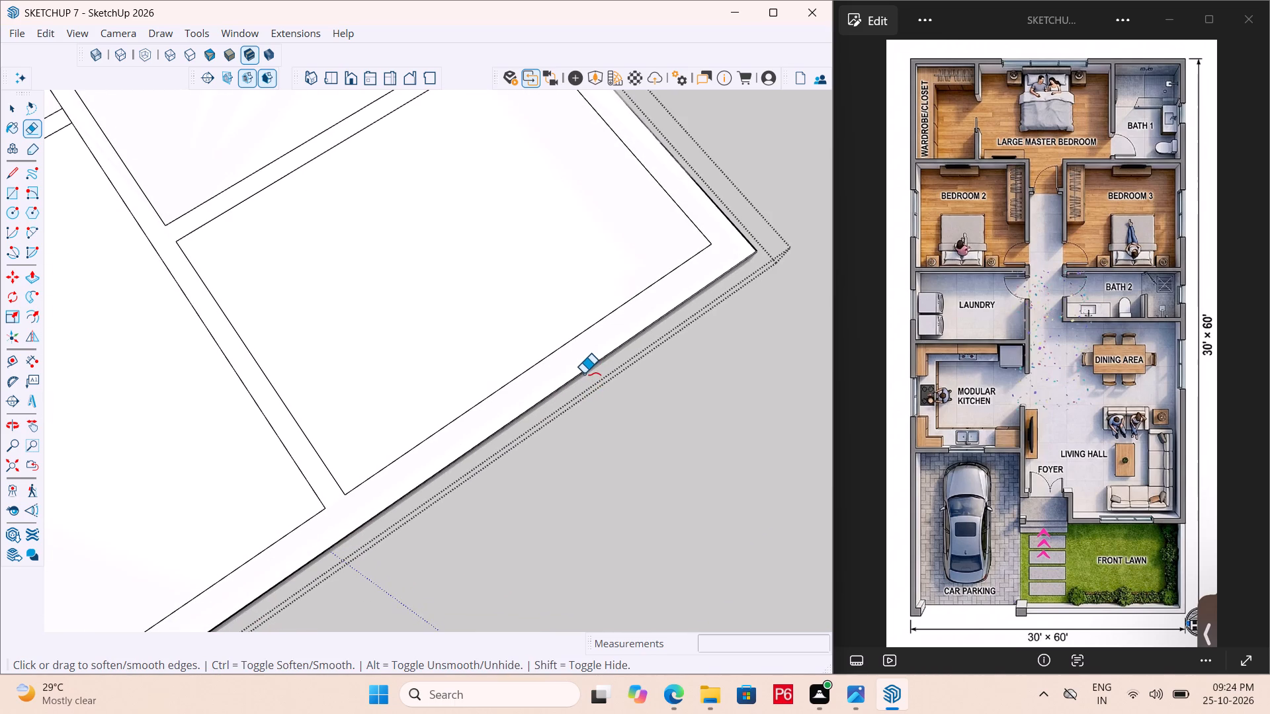
{"action": "key", "text": "l"}
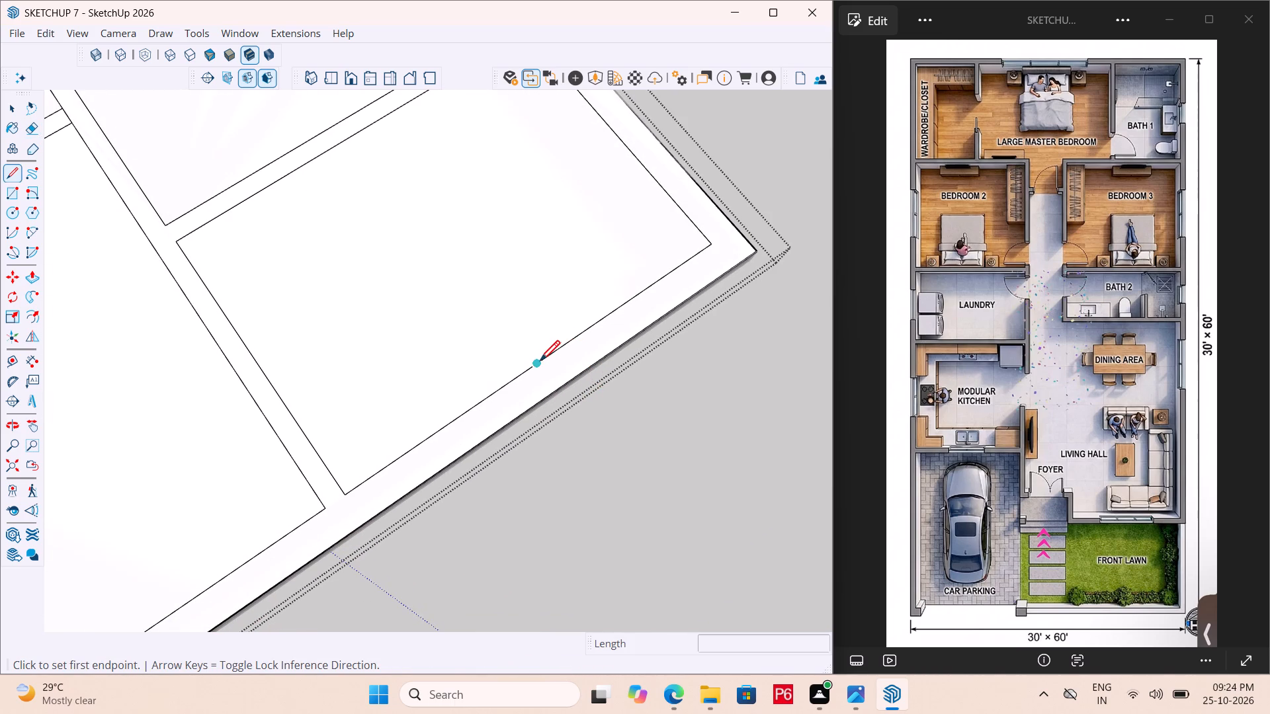
{"action": "left_click", "coordinate": [540, 363]}
{"action": "left_click", "coordinate": [554, 397]}
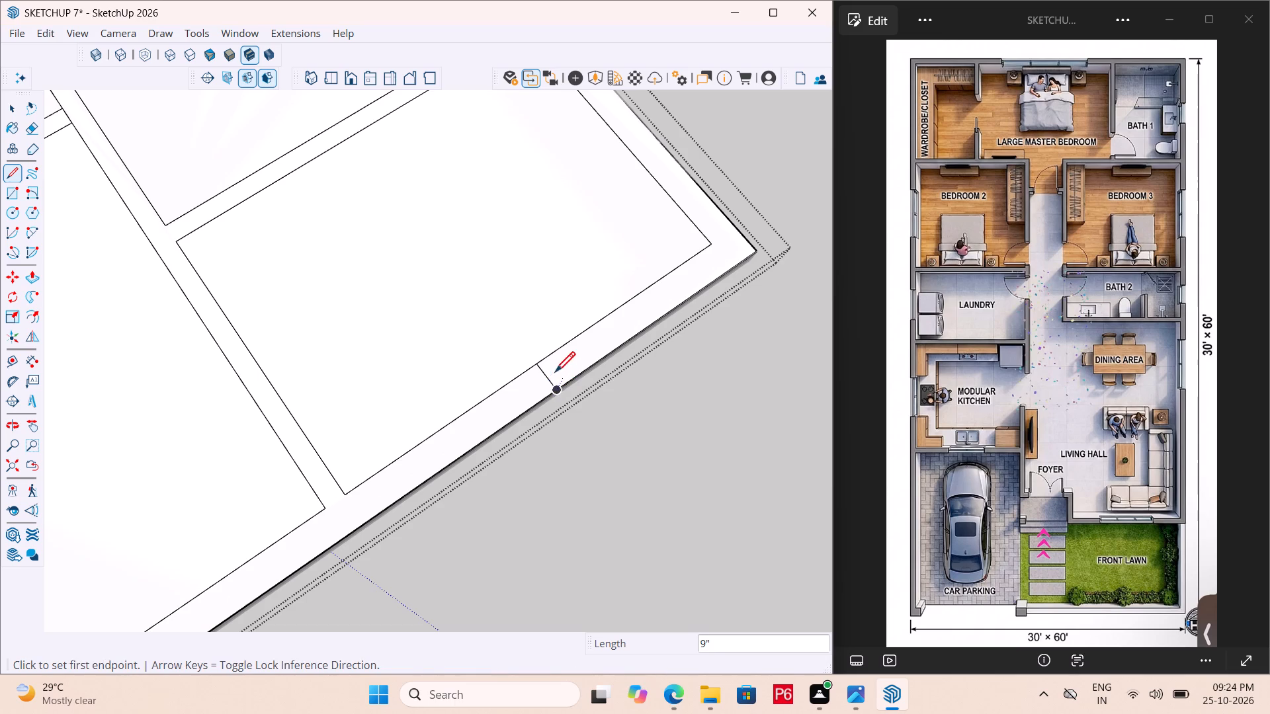
Place guides 1' to each side of the centre line on Bath 1's outer side wall.
{"action": "key", "text": "t"}
{"action": "left_click", "coordinate": [548, 372]}
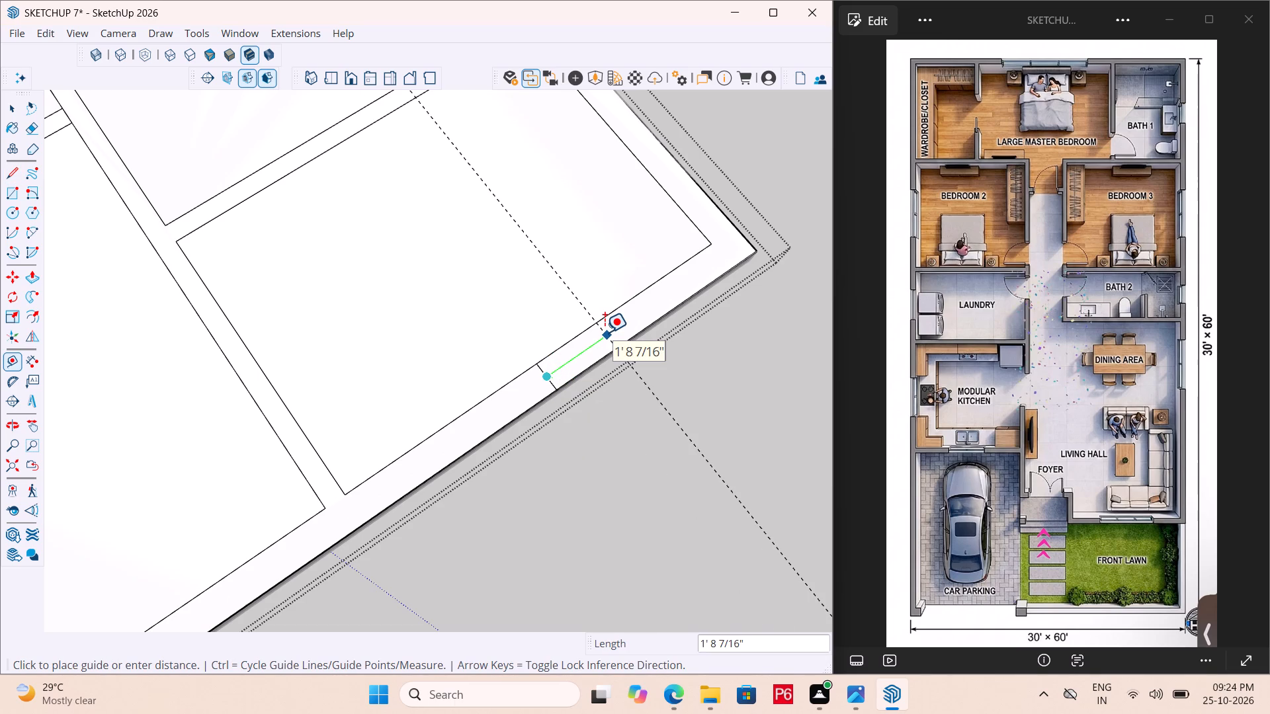
{"action": "type", "text": "1'"}
{"action": "key", "text": "Return"}
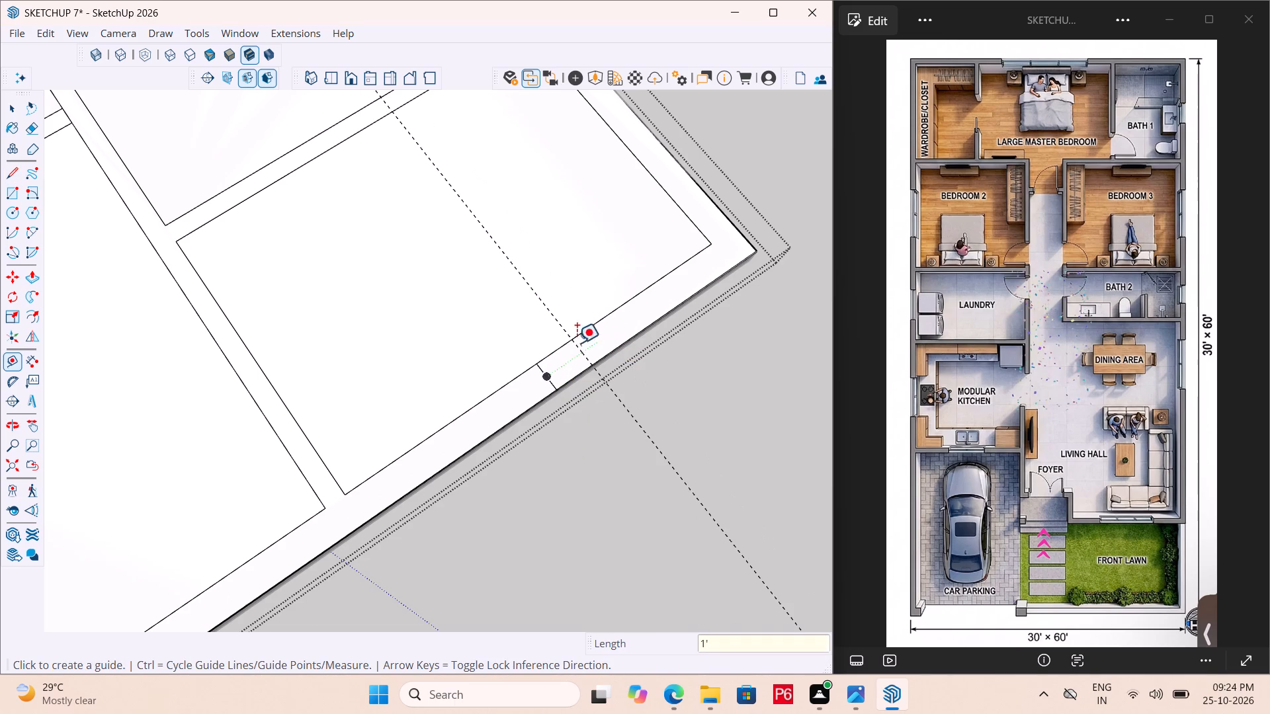
{"action": "left_click", "coordinate": [546, 379]}
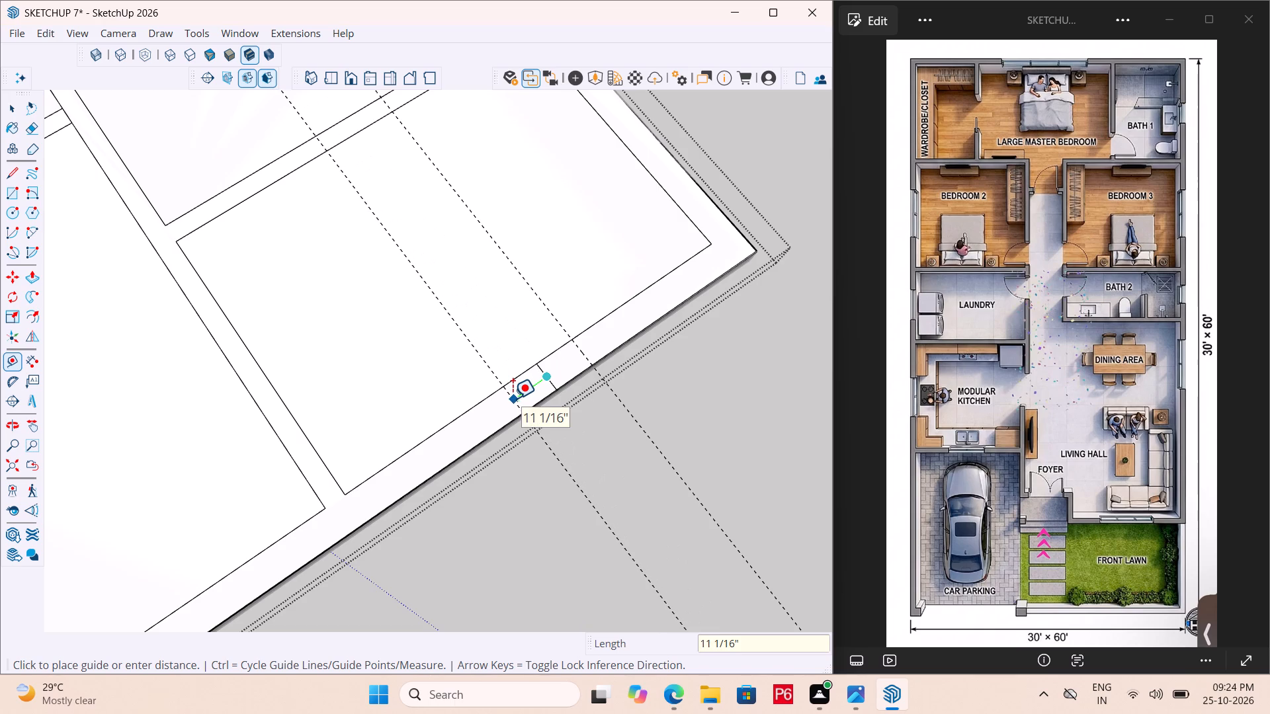
{"action": "type", "text": "1'"}
{"action": "key", "text": "Return"}
Draw 9" lines across Bath 1's outer side wall at both guides to mark the window opening.
{"action": "key", "text": "l"}
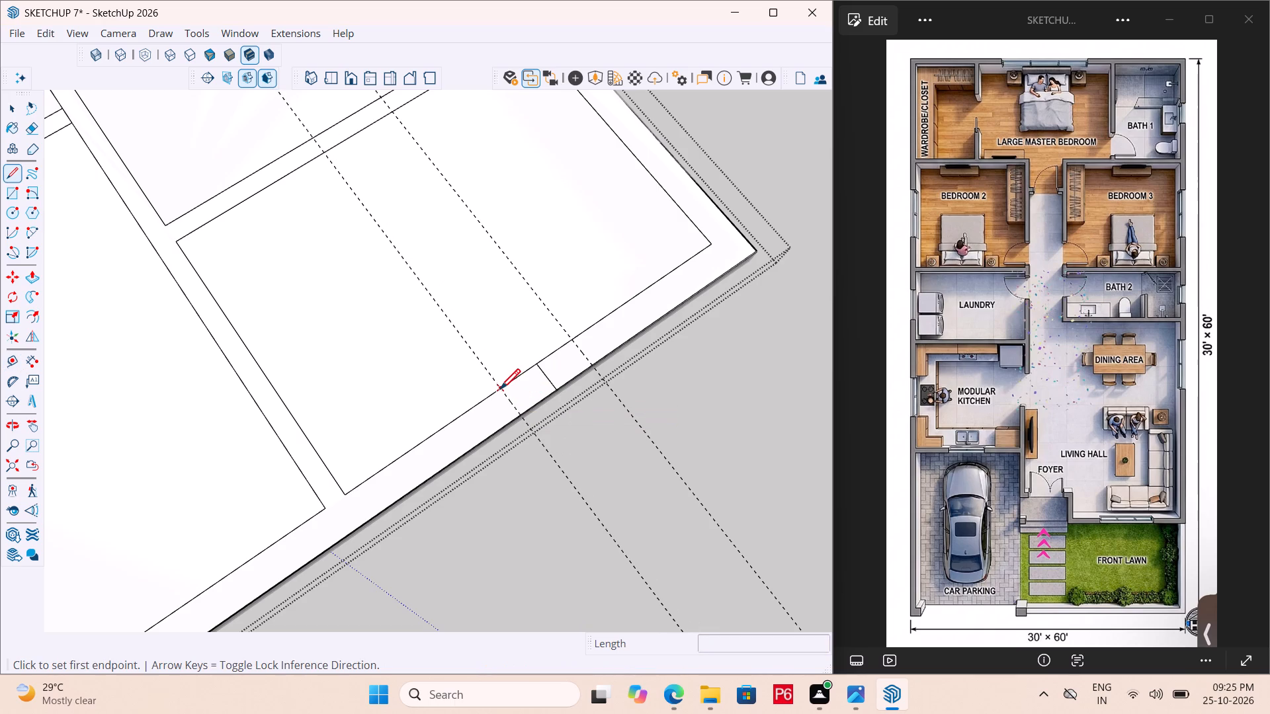
{"action": "left_click", "coordinate": [500, 391]}
{"action": "left_click", "coordinate": [517, 418]}
{"action": "left_click", "coordinate": [577, 341]}
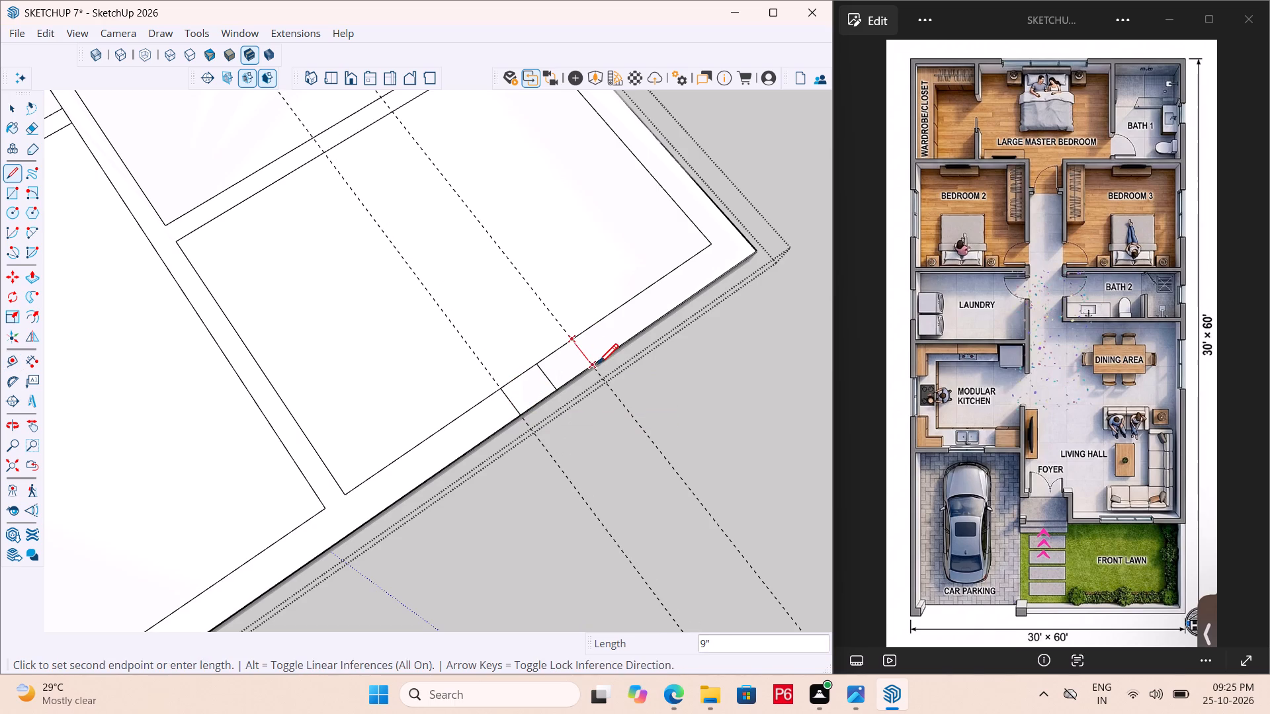
{"action": "left_click", "coordinate": [598, 366]}
Erase the two guides and the centre line at Bath 1's outer side wall, and save.
{"action": "scroll", "coordinate": [560, 367], "scroll_direction": "down", "scroll_amount": 4}
{"action": "type", "text": "RE"}
{"action": "left_click_drag", "start_coordinate": [569, 307], "coordinate": [449, 340]}
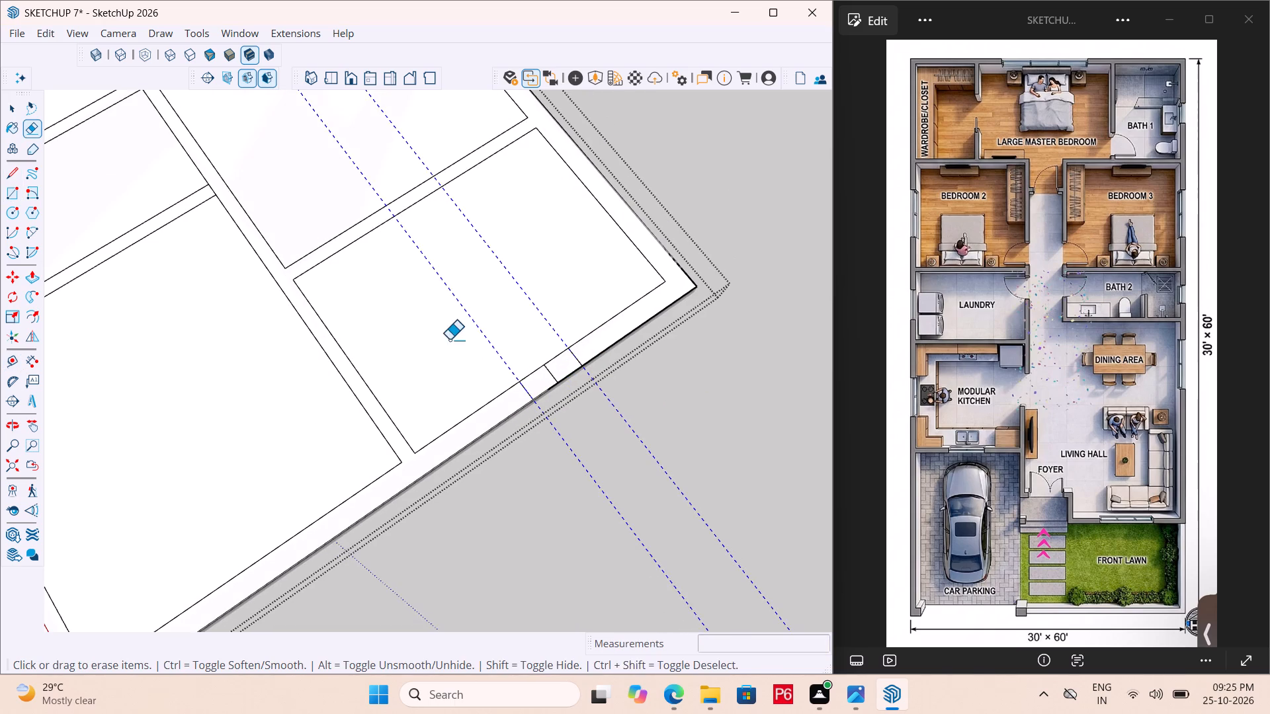
{"action": "left_click_drag", "start_coordinate": [449, 340], "coordinate": [447, 341]}
{"action": "left_click", "coordinate": [551, 376]}
{"action": "key", "text": "ctrl+s"}
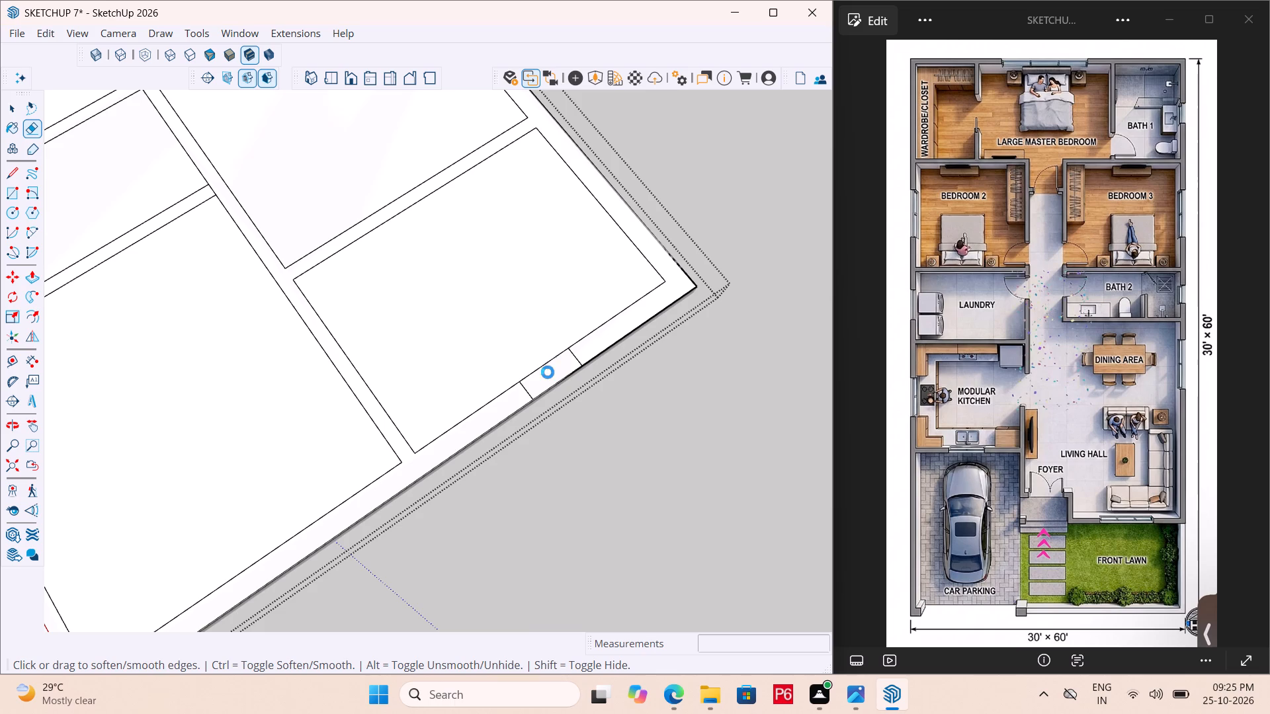
{"action": "key", "text": "ctrl+s"}
Draw the window line along Bath 1's wall opening, joining the midpoints of its two end lines.
{"action": "scroll", "coordinate": [552, 374], "scroll_direction": "up", "scroll_amount": 5}
{"action": "key", "text": "l"}
{"action": "left_click", "coordinate": [587, 350]}
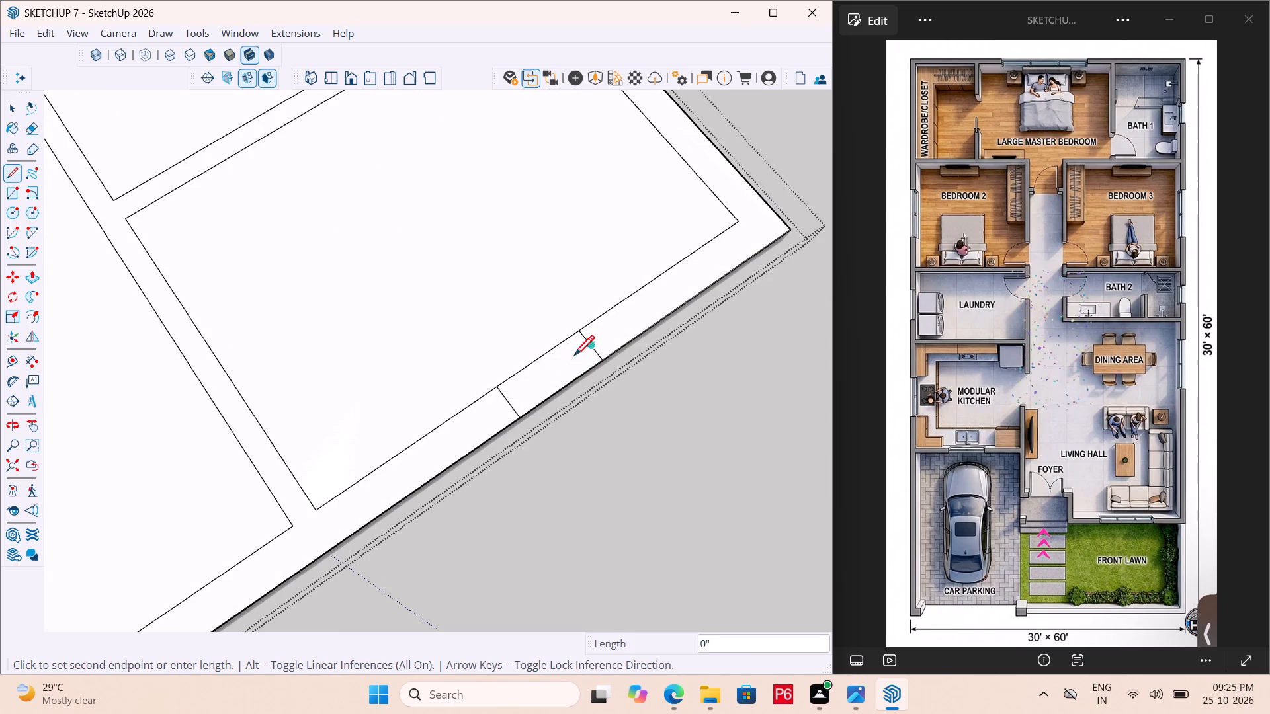
{"action": "left_click", "coordinate": [511, 401]}
{"action": "scroll", "coordinate": [607, 284], "scroll_direction": "down", "scroll_amount": 5}
{"action": "key", "text": "space"}
Place two guides 4' apart through the ends of Bedroom 2's window, extending across to Bedroom 3's outer wall, and save.
{"action": "scroll", "coordinate": [609, 284], "scroll_direction": "down", "scroll_amount": 11}
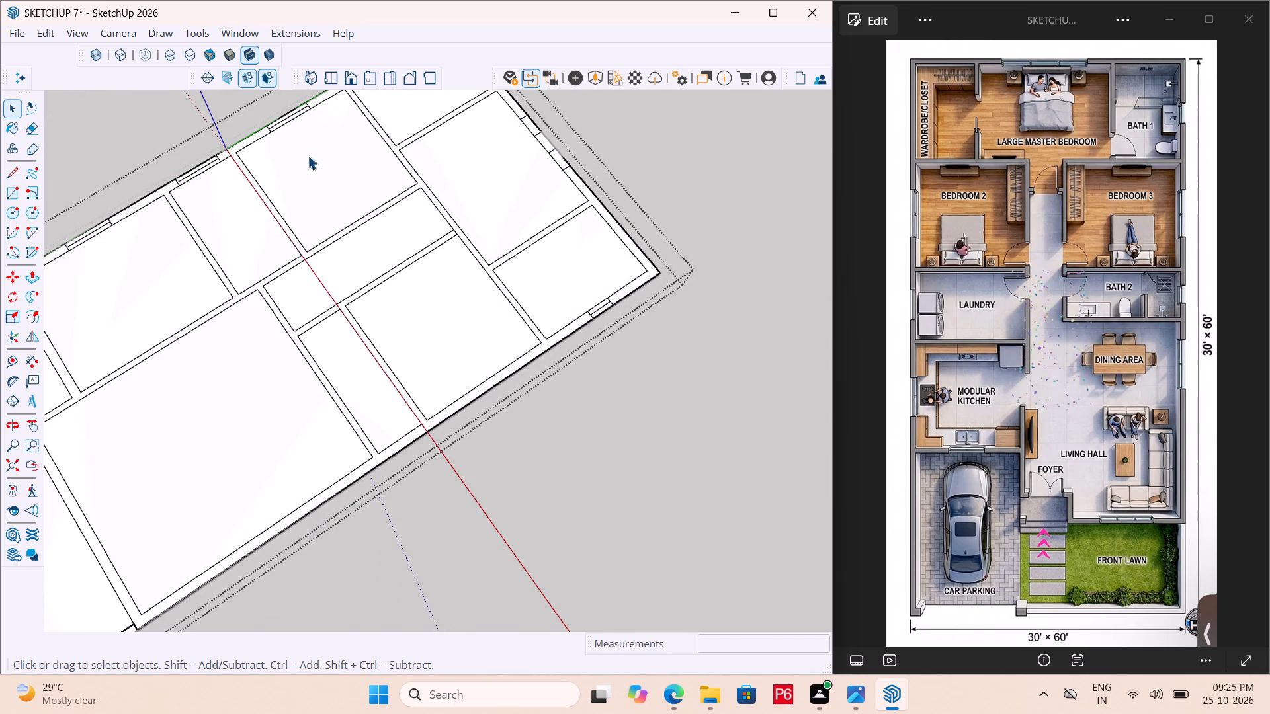
{"action": "scroll", "coordinate": [305, 99], "scroll_direction": "up", "scroll_amount": 10}
{"action": "key", "text": "t"}
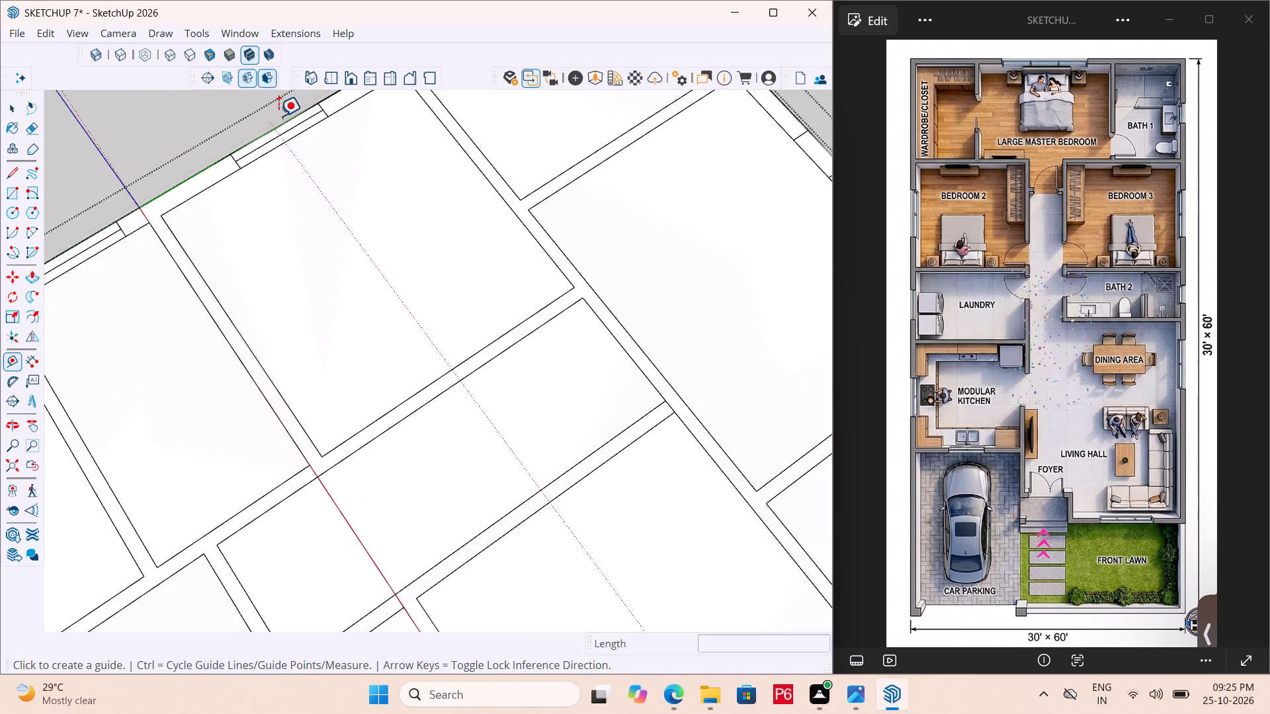
{"action": "scroll", "coordinate": [316, 113], "scroll_direction": "up", "scroll_amount": 4}
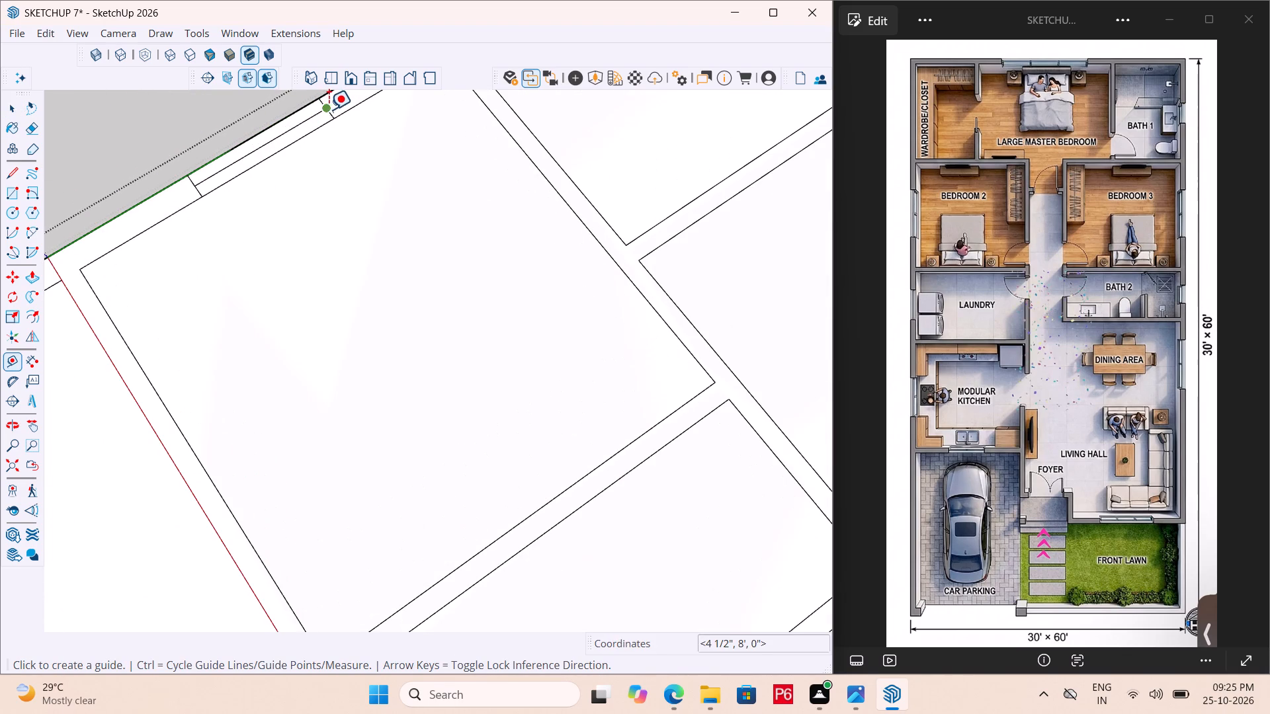
{"action": "scroll", "coordinate": [321, 115], "scroll_direction": "up", "scroll_amount": 4}
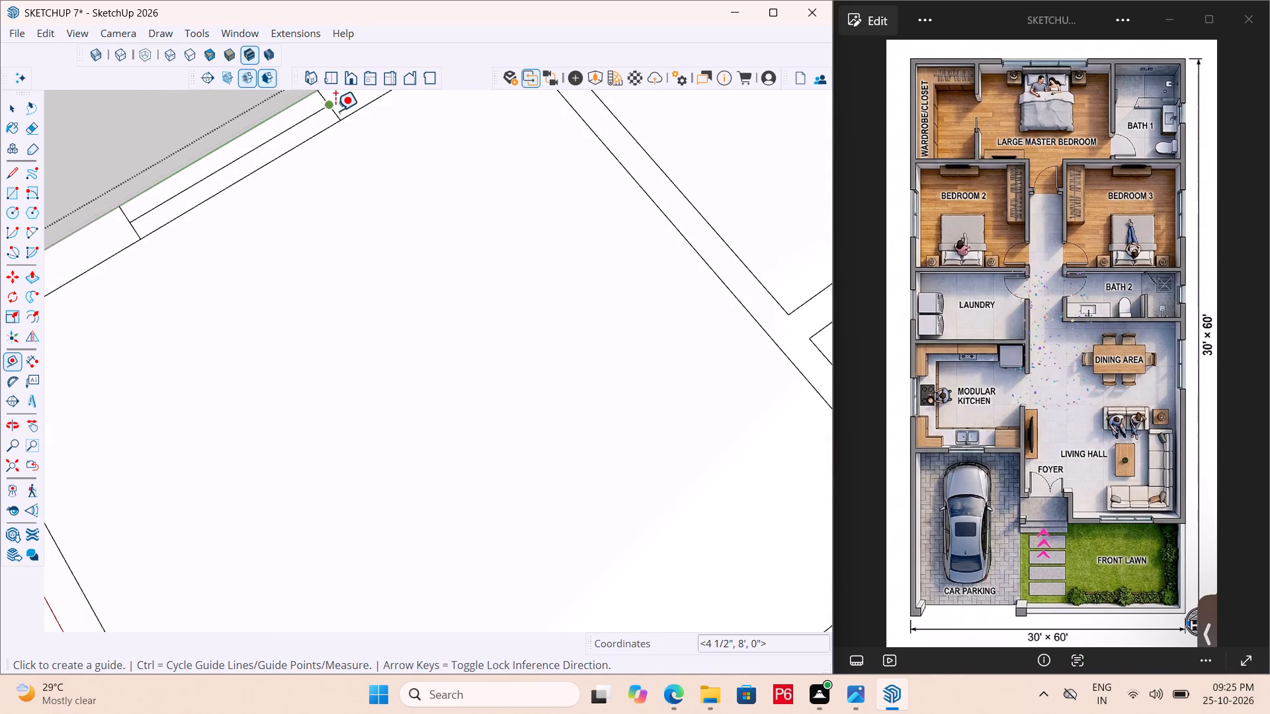
{"action": "scroll", "coordinate": [330, 111], "scroll_direction": "up", "scroll_amount": 4}
{"action": "left_click", "coordinate": [333, 113]}
{"action": "scroll", "coordinate": [233, 167], "scroll_direction": "down", "scroll_amount": 4}
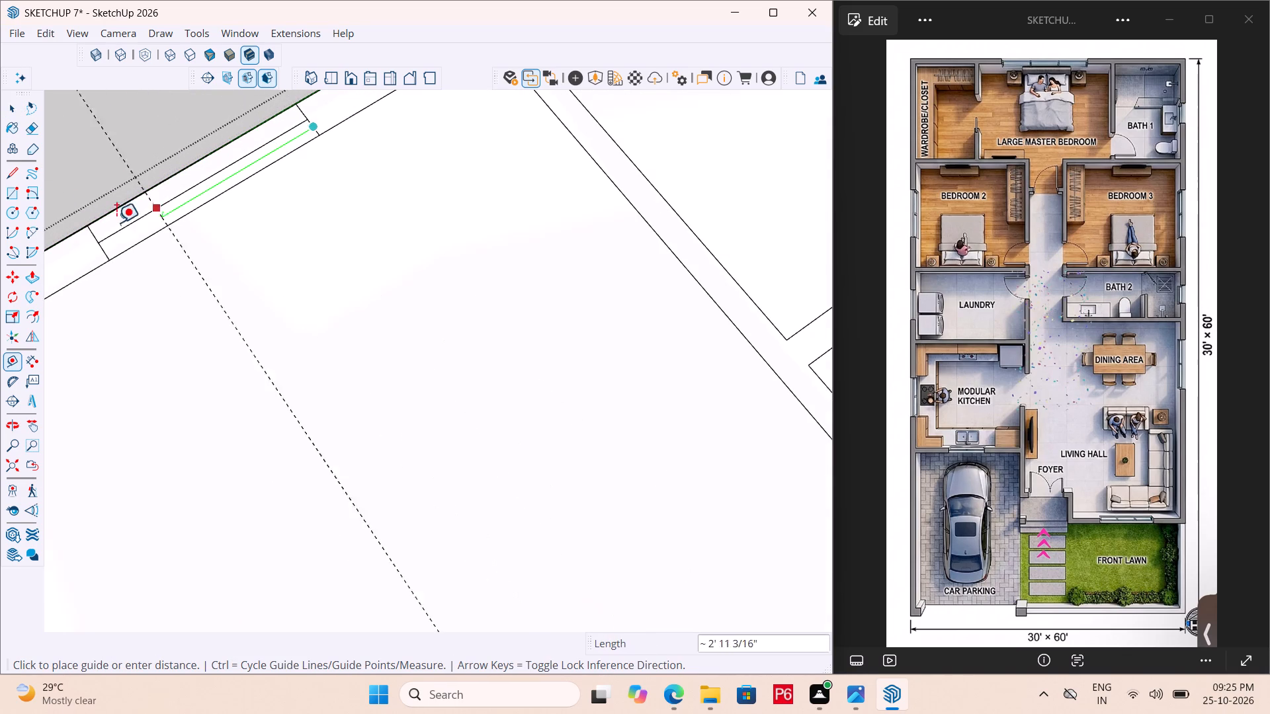
{"action": "left_click", "coordinate": [102, 242]}
{"action": "scroll", "coordinate": [106, 250], "scroll_direction": "up", "scroll_amount": 4}
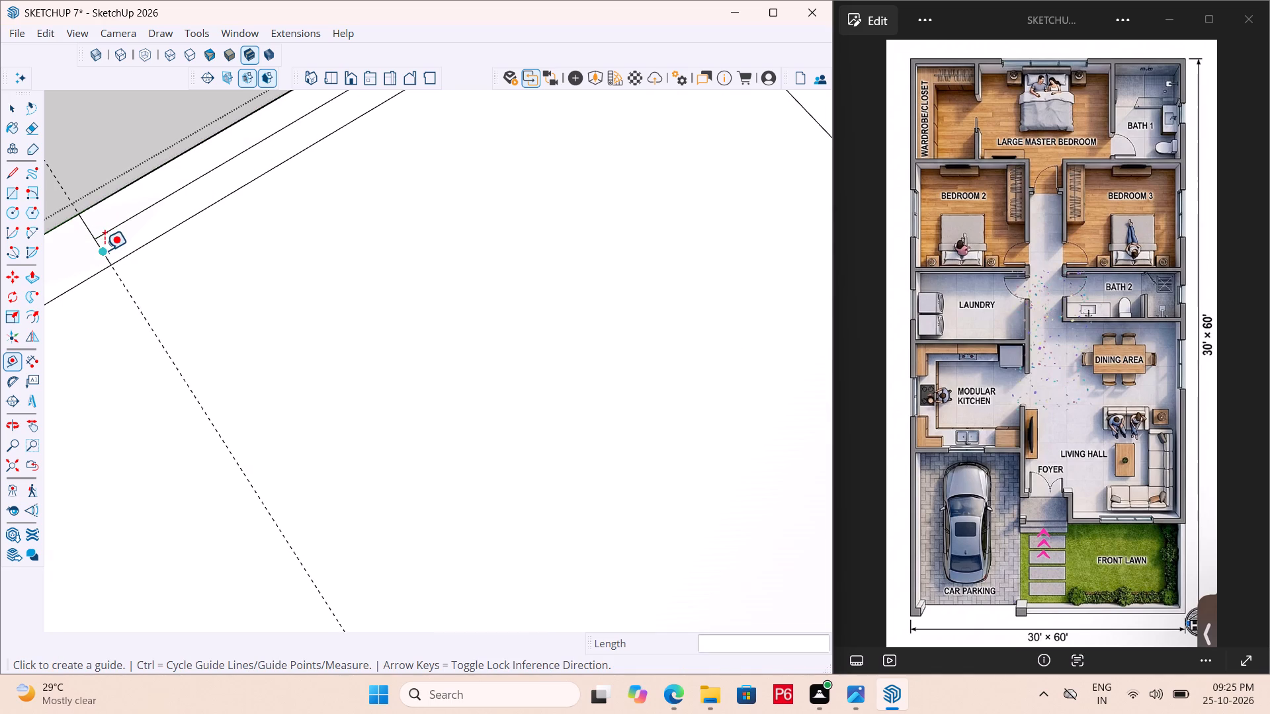
{"action": "left_click", "coordinate": [102, 255]}
{"action": "scroll", "coordinate": [170, 235], "scroll_direction": "down", "scroll_amount": 7}
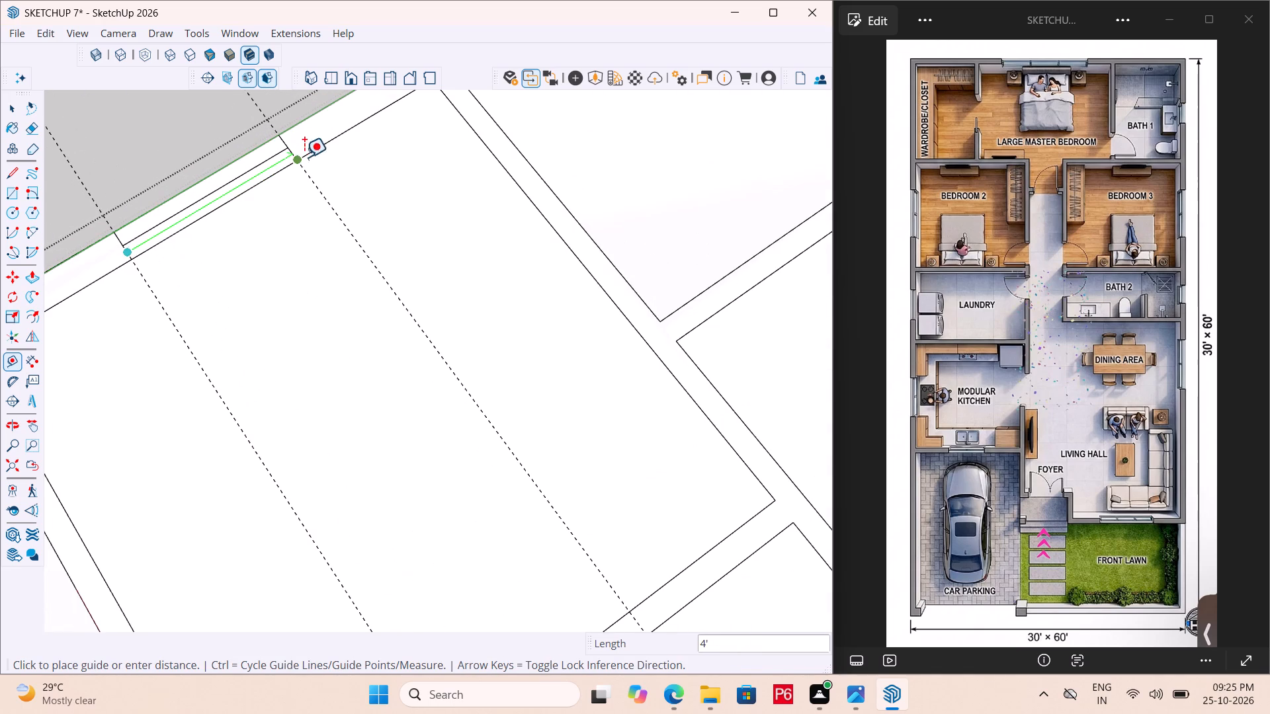
{"action": "left_click", "coordinate": [291, 155]}
{"action": "scroll", "coordinate": [254, 136], "scroll_direction": "down", "scroll_amount": 11}
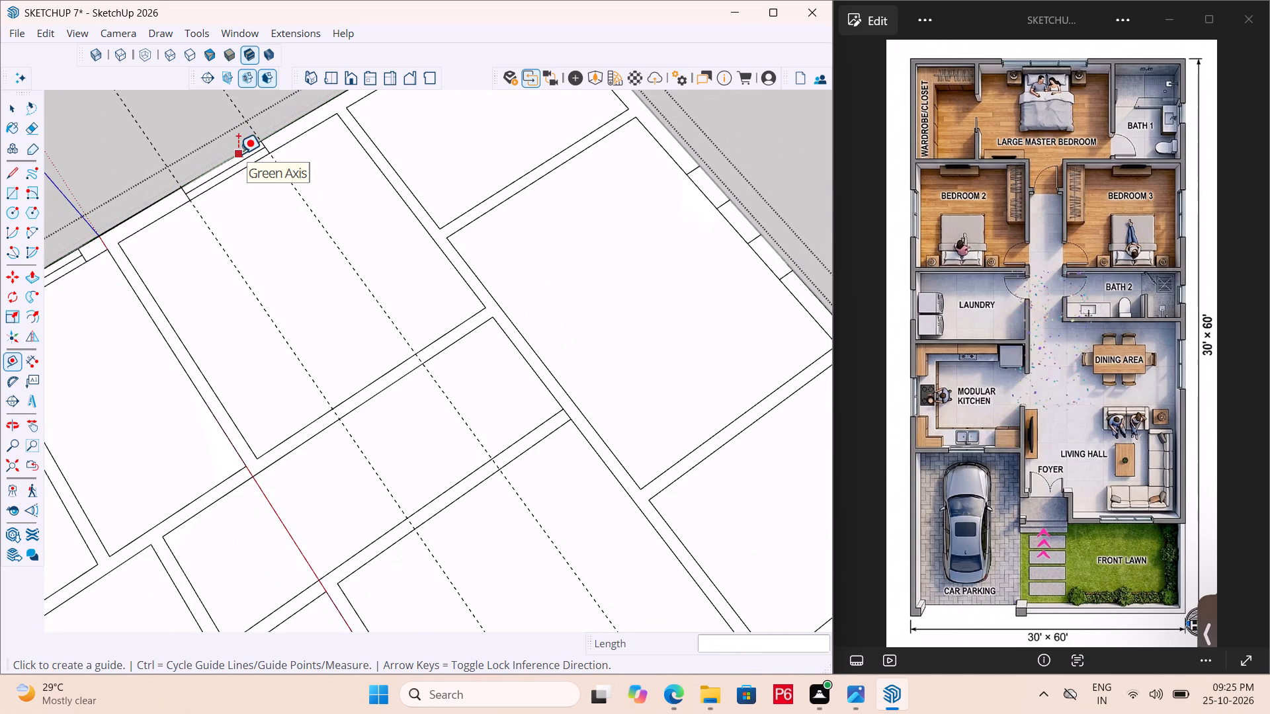
{"action": "key", "text": "ctrl+s"}
{"action": "key", "text": "ctrl+s"}
{"action": "key", "text": "ctrl+s"}
Draw 9" lines across Bedroom 3's outer side wall at both guides to mark the window opening.
{"action": "scroll", "coordinate": [241, 180], "scroll_direction": "down", "scroll_amount": 6, "text": "ctrl"}
{"action": "scroll", "coordinate": [245, 179], "scroll_direction": "down", "scroll_amount": 4}
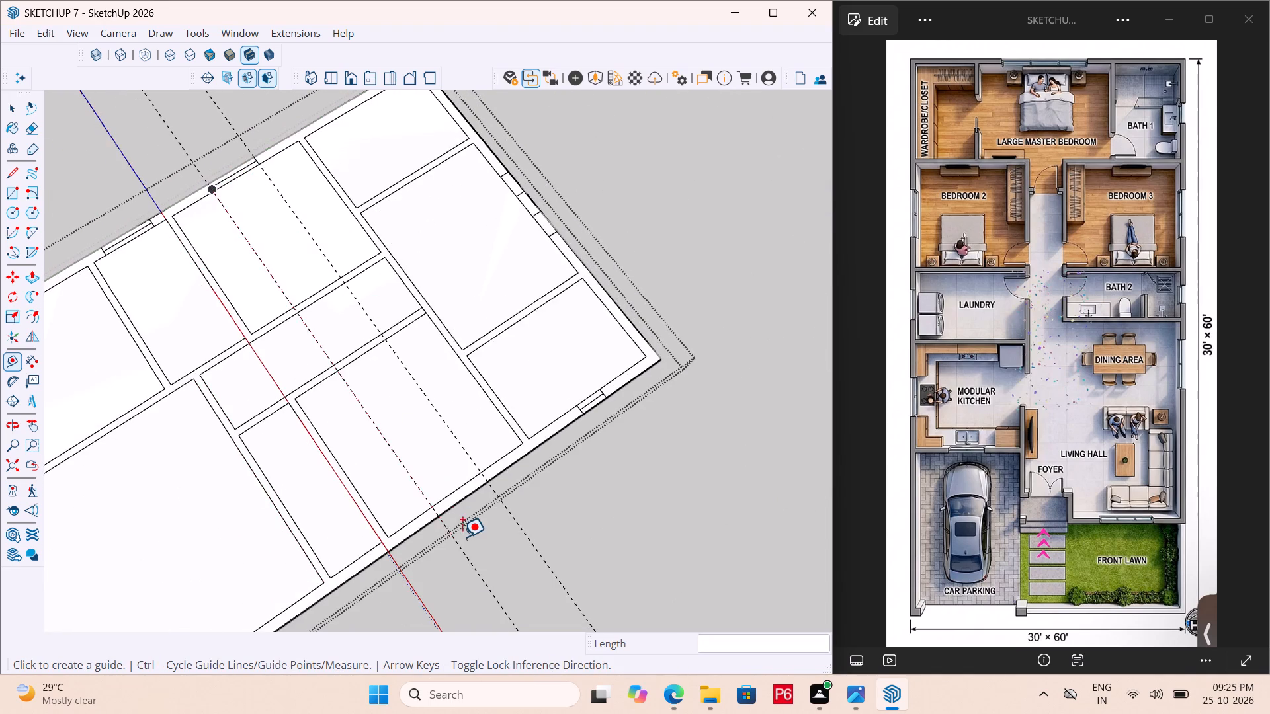
{"action": "scroll", "coordinate": [462, 537], "scroll_direction": "up", "scroll_amount": 11}
{"action": "key", "text": "l"}
{"action": "scroll", "coordinate": [370, 465], "scroll_direction": "up", "scroll_amount": 4}
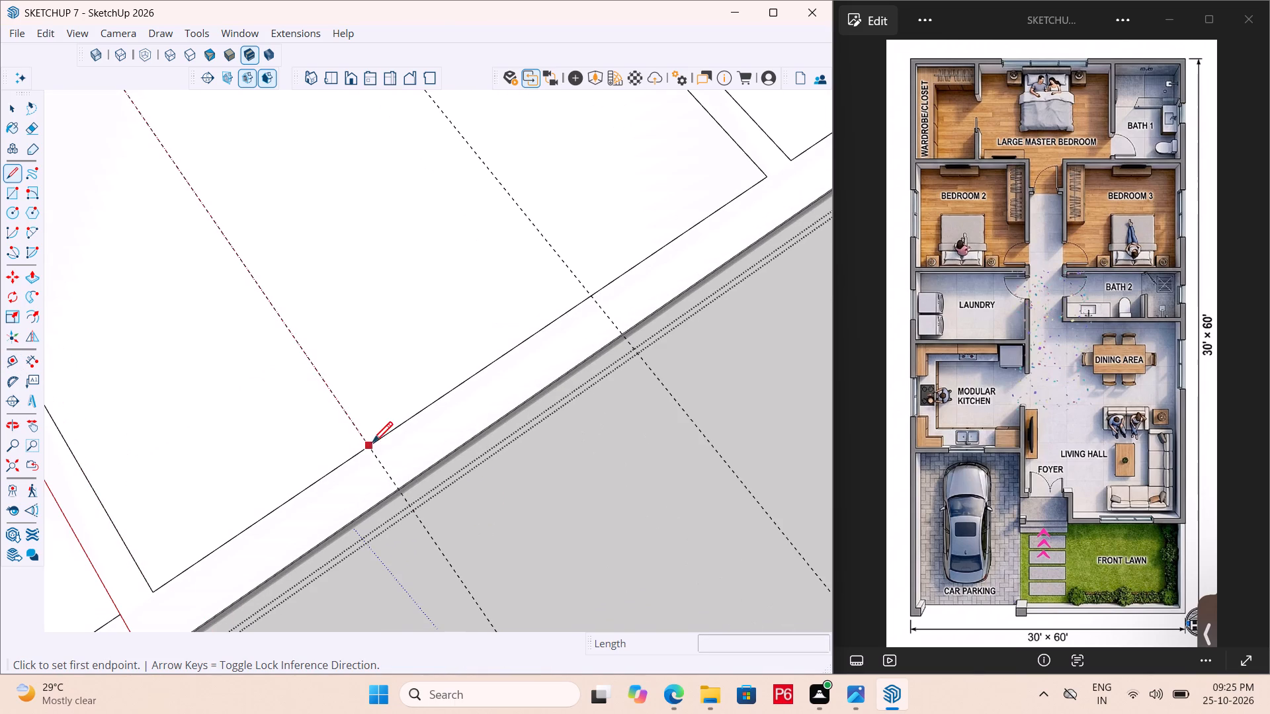
{"action": "left_click", "coordinate": [374, 447]}
{"action": "left_click_drag", "start_coordinate": [395, 489], "coordinate": [400, 476]}
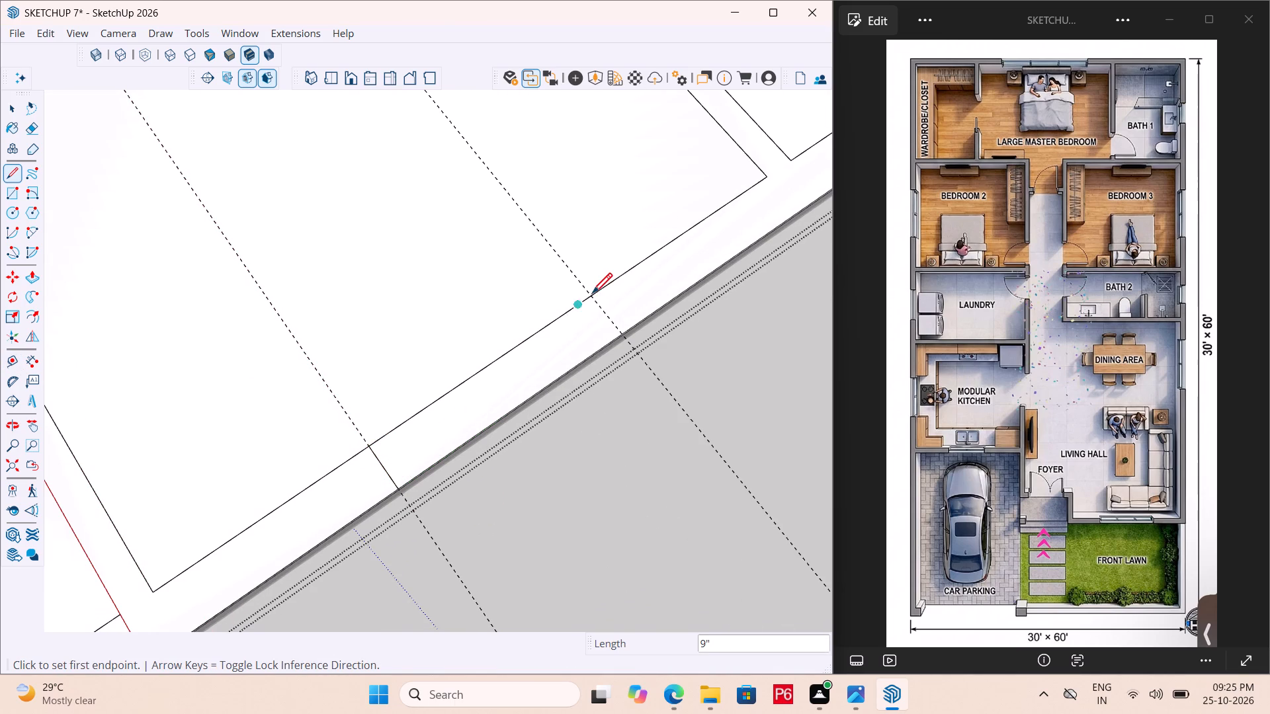
{"action": "left_click", "coordinate": [593, 295]}
{"action": "left_click", "coordinate": [618, 332]}
{"action": "key", "text": "space"}
Erase the two guides running across Bedroom 2 and Bedroom 3.
{"action": "scroll", "coordinate": [588, 332], "scroll_direction": "down", "scroll_amount": 3}
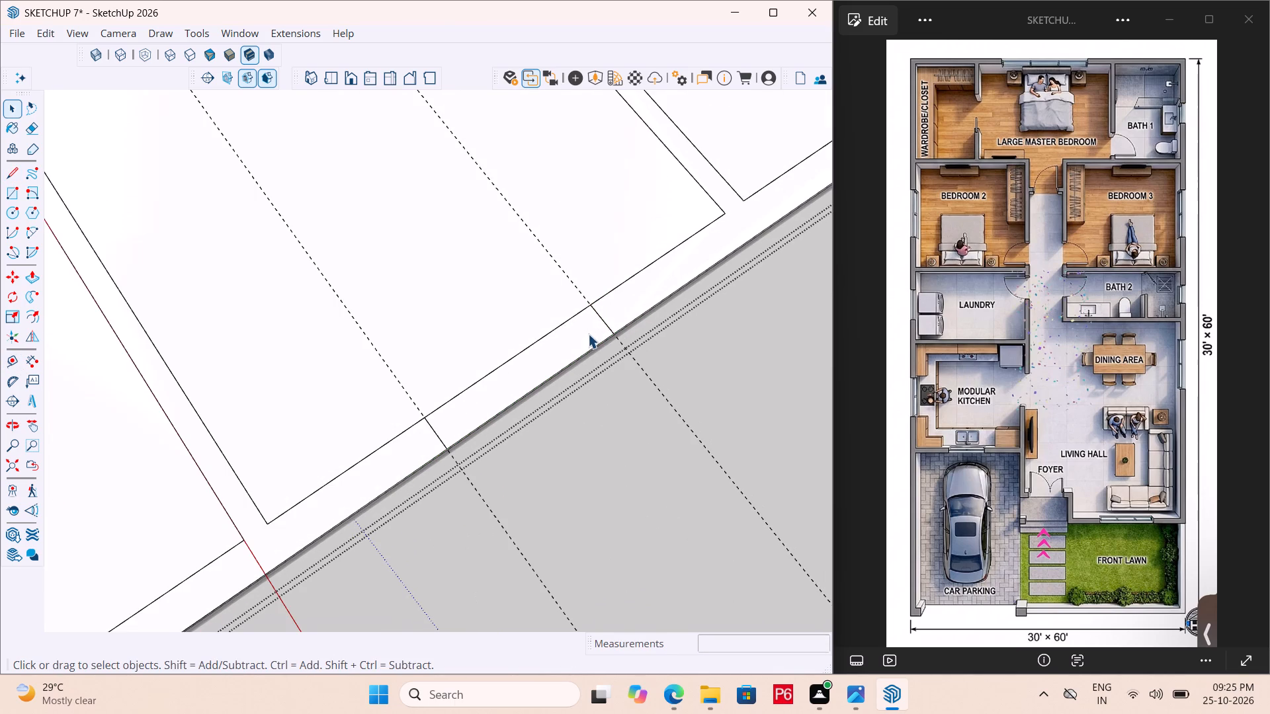
{"action": "key", "text": "e"}
{"action": "left_click_drag", "start_coordinate": [564, 243], "coordinate": [312, 356]}
Draw a 4' window line between the midpoints of the end lines of Bedroom 3's opening, and save.
{"action": "key", "text": "l"}
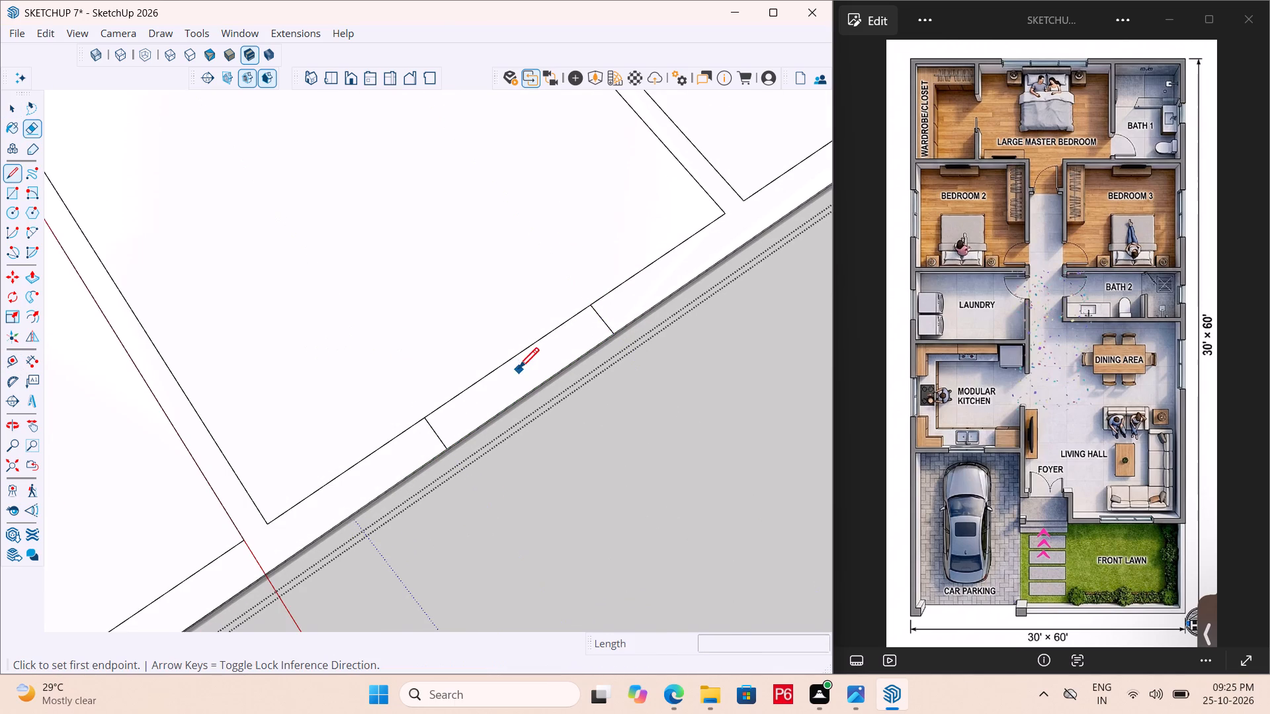
{"action": "left_click_drag", "start_coordinate": [437, 433], "coordinate": [450, 422]}
{"action": "left_click", "coordinate": [605, 323]}
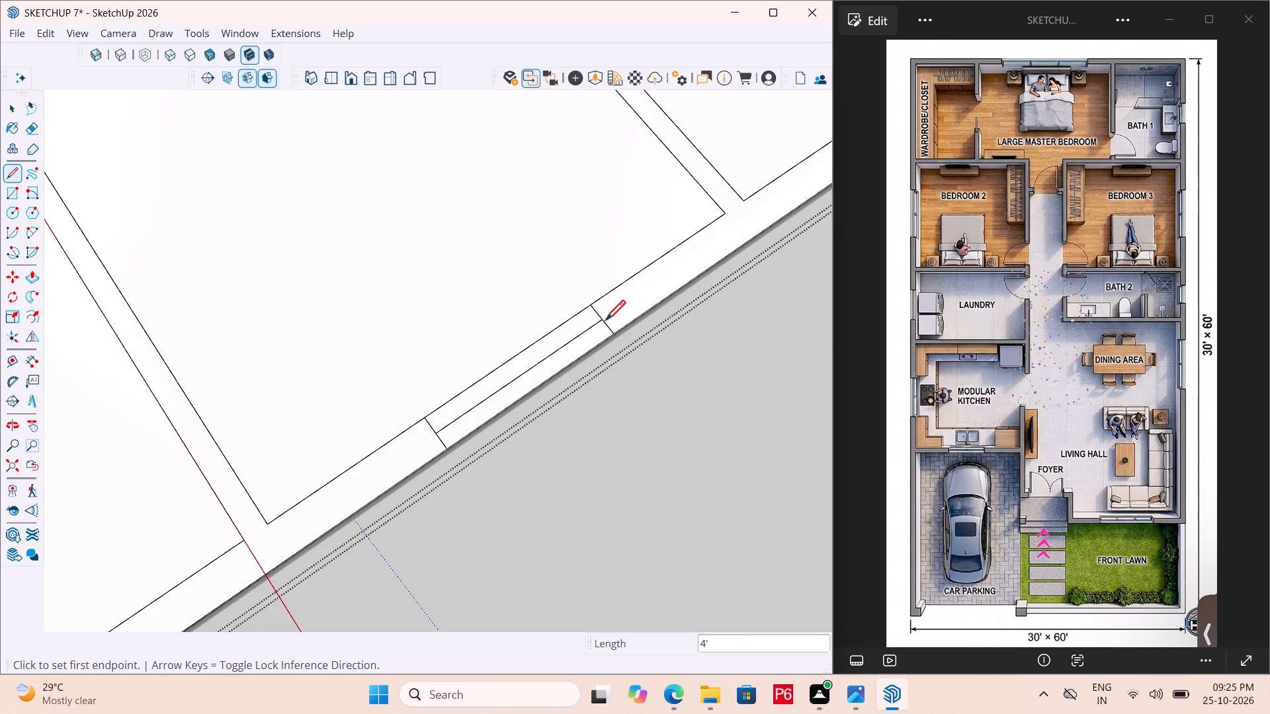
{"action": "scroll", "coordinate": [511, 387], "scroll_direction": "down", "scroll_amount": 4, "text": "ctrl"}
{"action": "key", "text": "ctrl+s"}
{"action": "key", "text": "ctrl+s"}
{"action": "key", "text": "ctrl+s"}
{"action": "key", "text": "ctrl+s"}
{"action": "key", "text": "ctrl+s"}
{"action": "key", "text": "ctrl+s"}
{"action": "key", "text": "ctrl+s"}
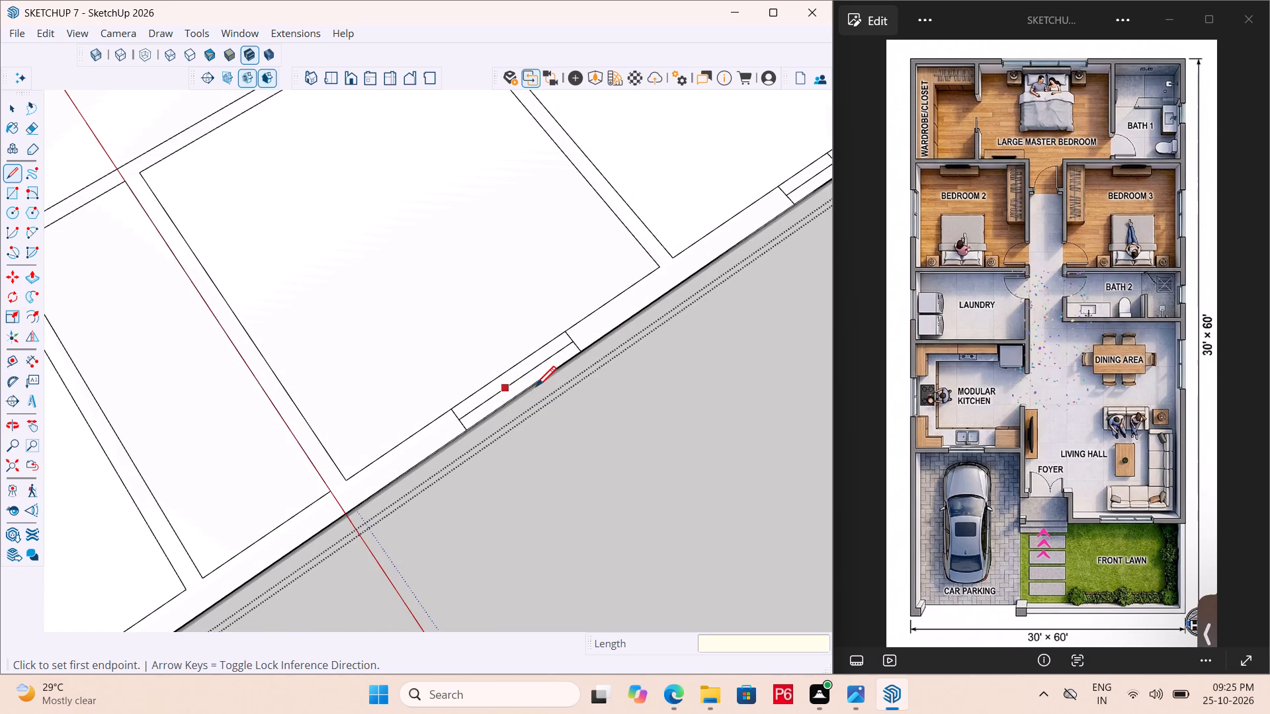
Draw a 9" centre line across Bath 2's outer side wall from the midpoint of its inner edge.
{"action": "scroll", "coordinate": [558, 368], "scroll_direction": "down", "scroll_amount": 6}
{"action": "scroll", "coordinate": [602, 327], "scroll_direction": "down", "scroll_amount": 4}
{"action": "scroll", "coordinate": [453, 428], "scroll_direction": "up", "scroll_amount": 6}
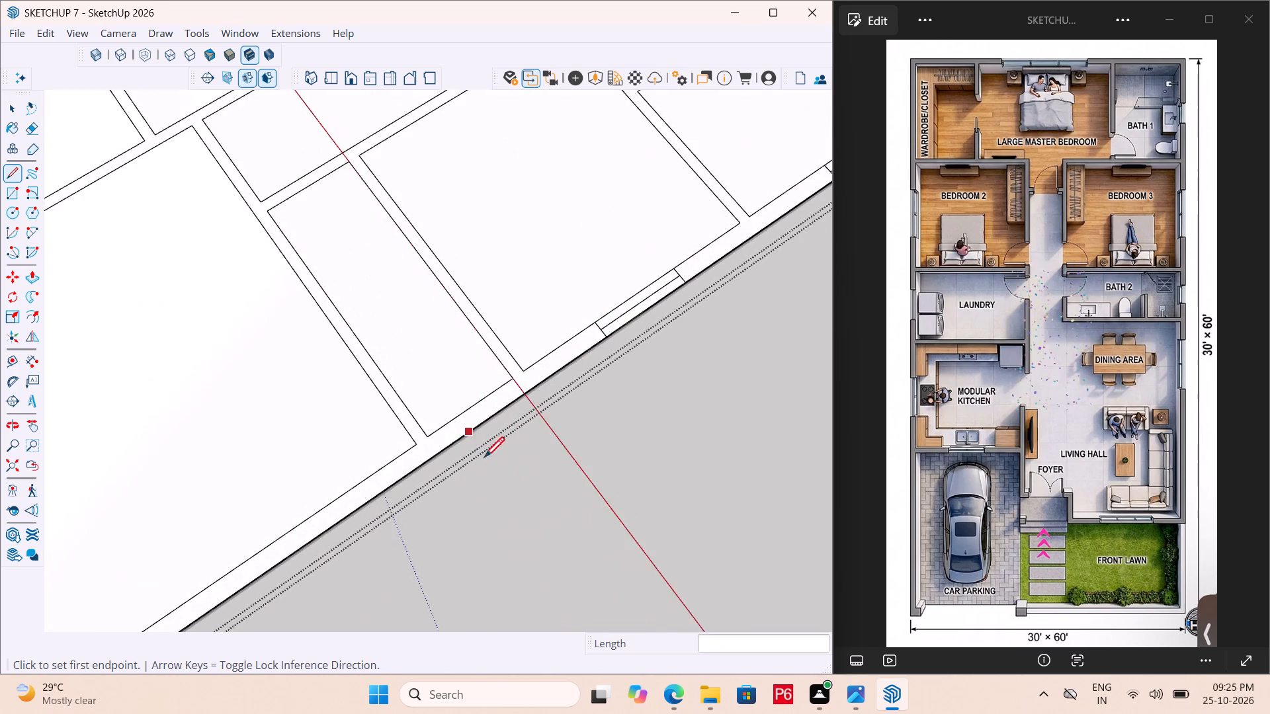
{"action": "scroll", "coordinate": [484, 459], "scroll_direction": "up", "scroll_amount": 5}
{"action": "scroll", "coordinate": [490, 403], "scroll_direction": "up", "scroll_amount": 3}
{"action": "left_click", "coordinate": [449, 361]}
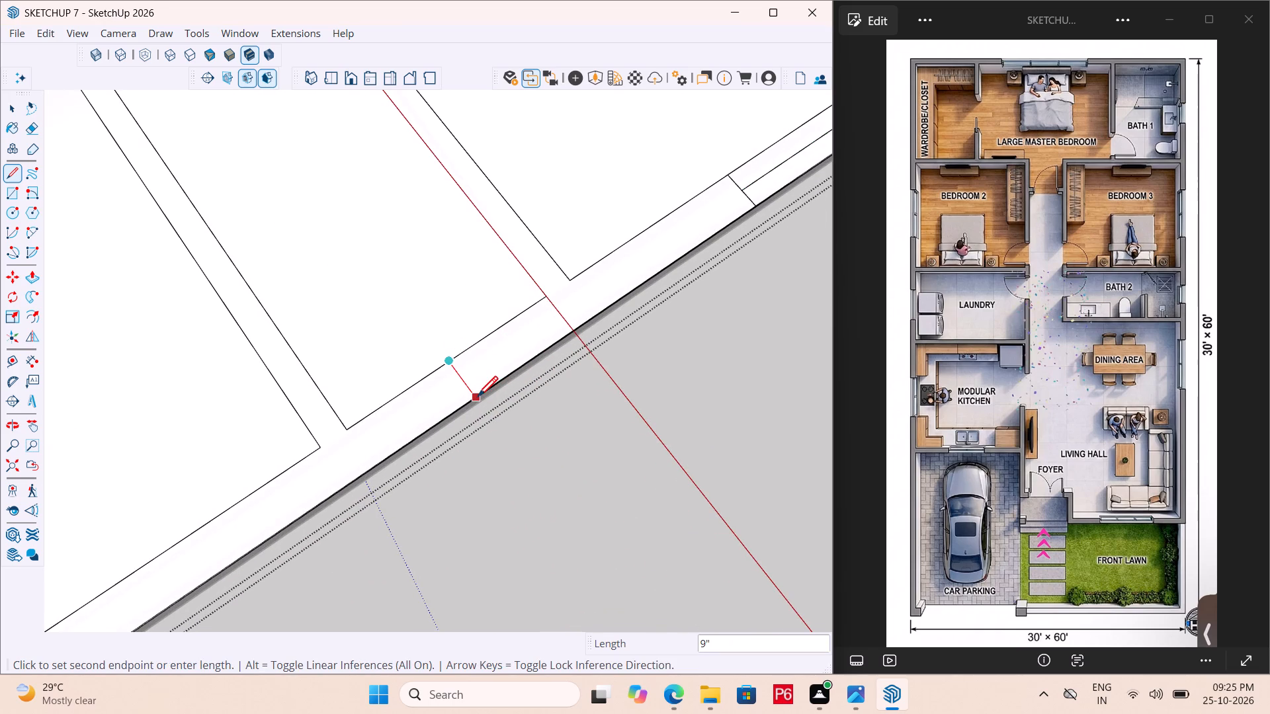
{"action": "left_click", "coordinate": [478, 399]}
{"action": "key", "text": "space"}
Place guides 1' to each side of the centre line on Bath 2's outer side wall.
{"action": "key", "text": "t"}
{"action": "left_click", "coordinate": [462, 381]}
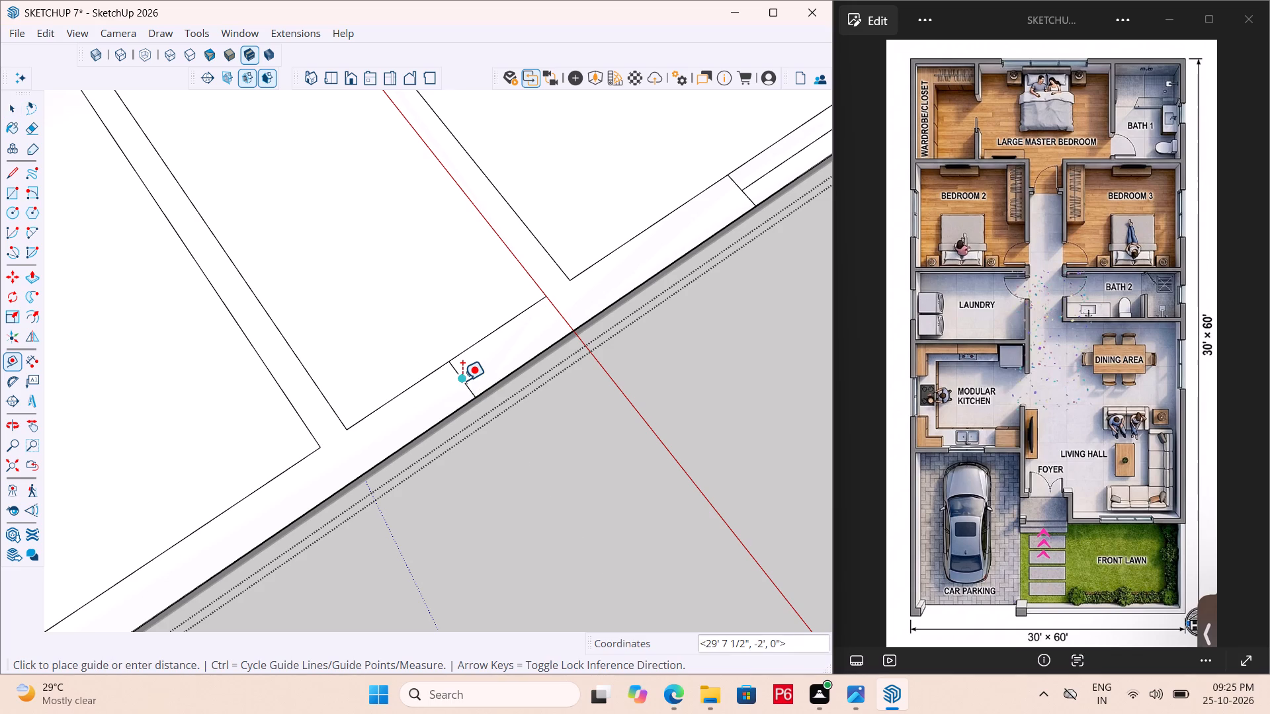
{"action": "type", "text": "1'"}
{"action": "key", "text": "Return"}
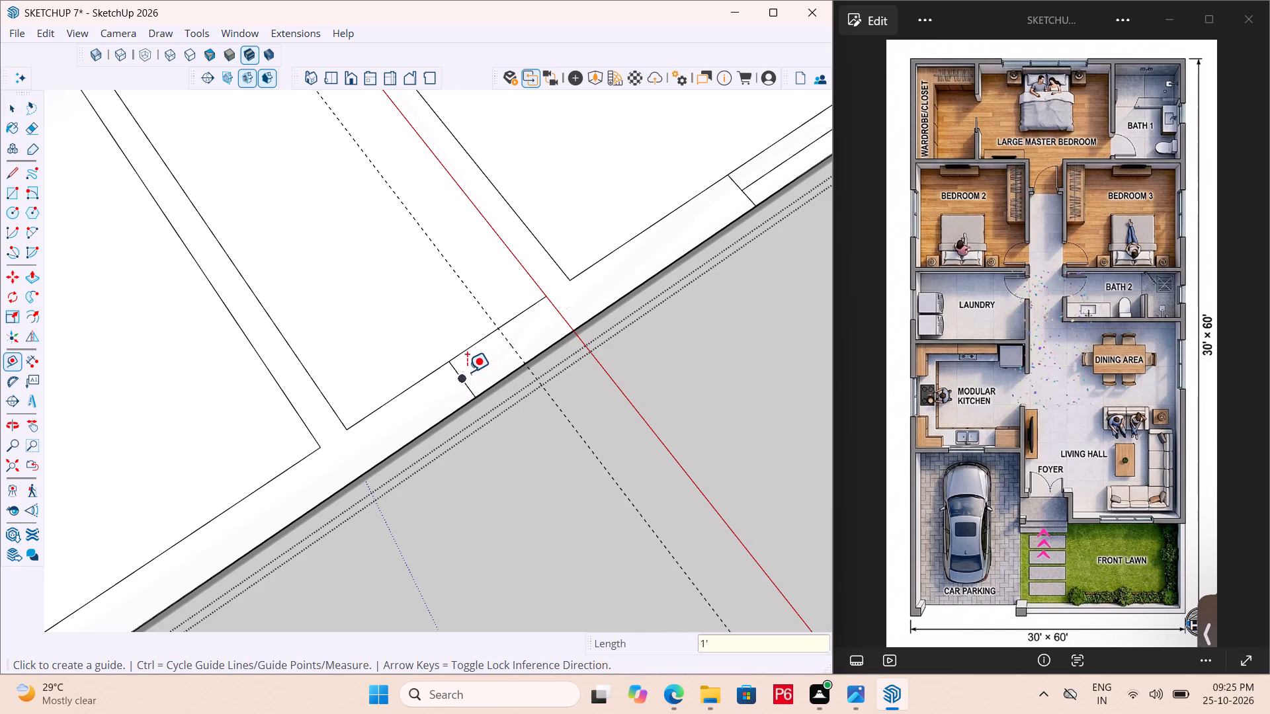
{"action": "left_click", "coordinate": [457, 380]}
{"action": "key", "text": "1"}
{"action": "key", "text": "apostrophe"}
{"action": "key", "text": "Return"}
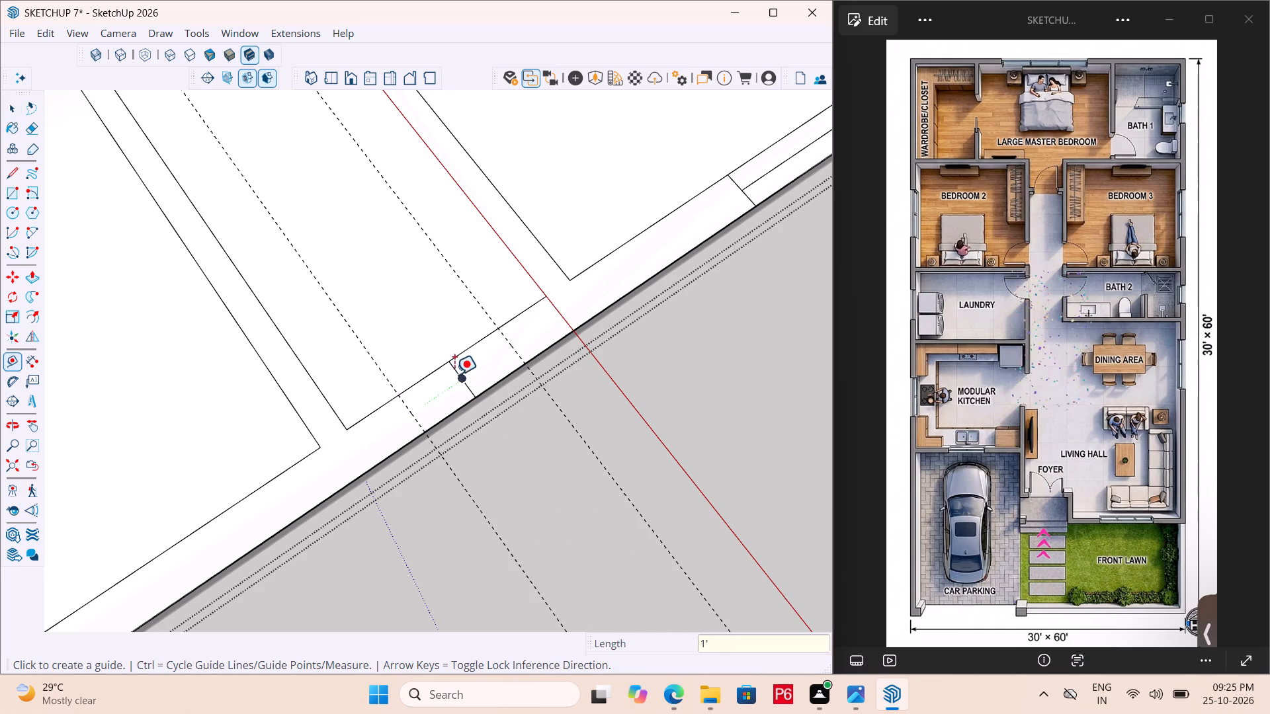
Draw 9" lines across Bath 2's outer side wall at both guides to mark the window opening, and save.
{"action": "key", "text": "l"}
{"action": "left_click", "coordinate": [497, 329]}
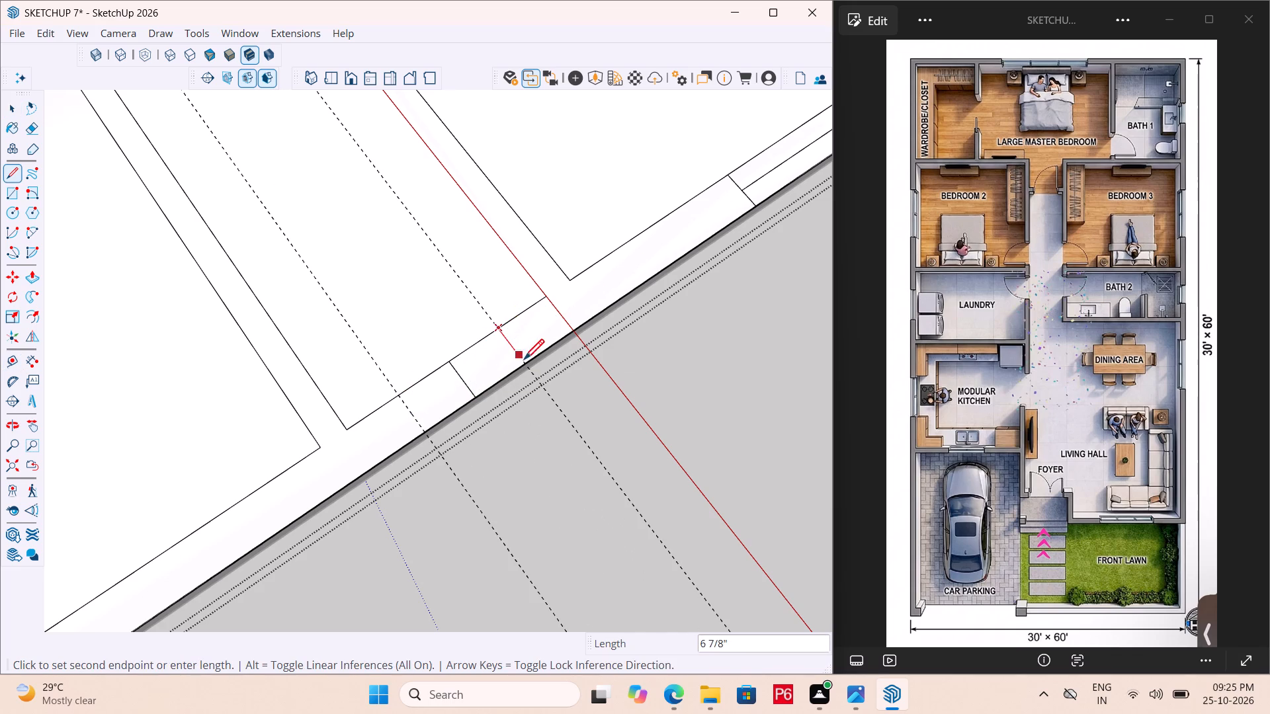
{"action": "left_click", "coordinate": [525, 363]}
{"action": "left_click", "coordinate": [401, 395]}
{"action": "left_click", "coordinate": [425, 428]}
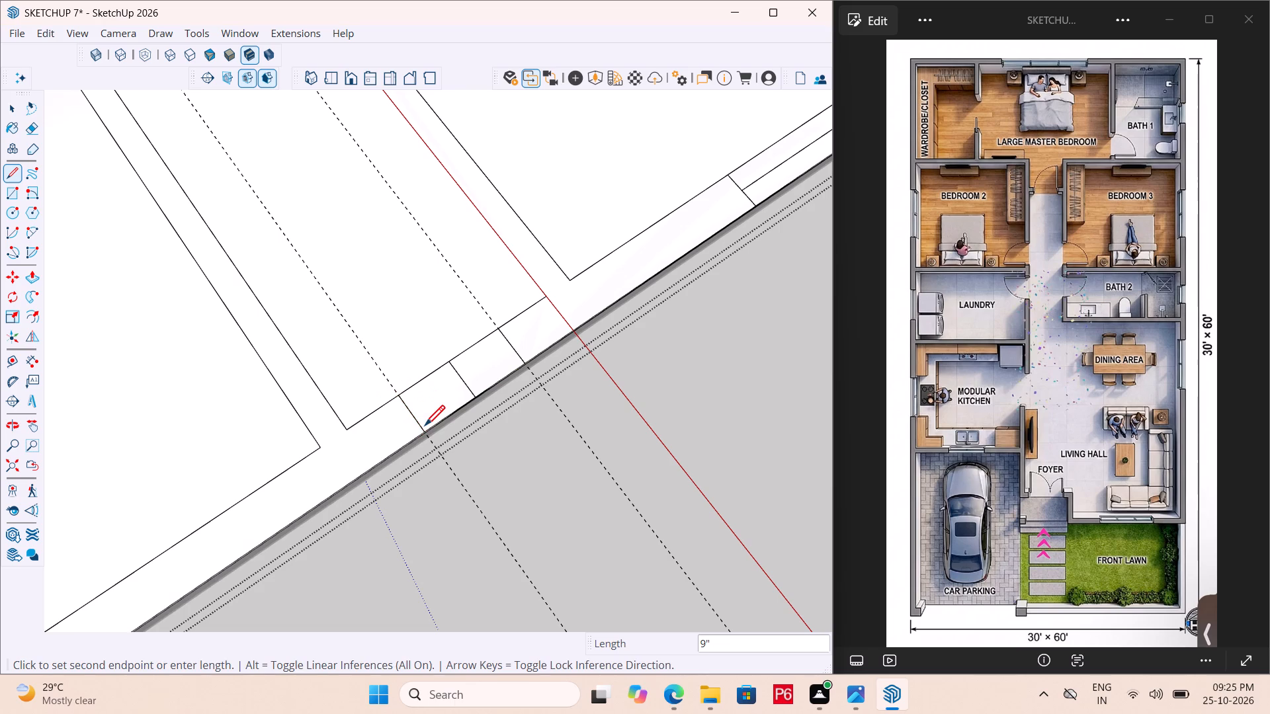
{"action": "key", "text": "ctrl+s"}
{"action": "key", "text": "ctrl+s"}
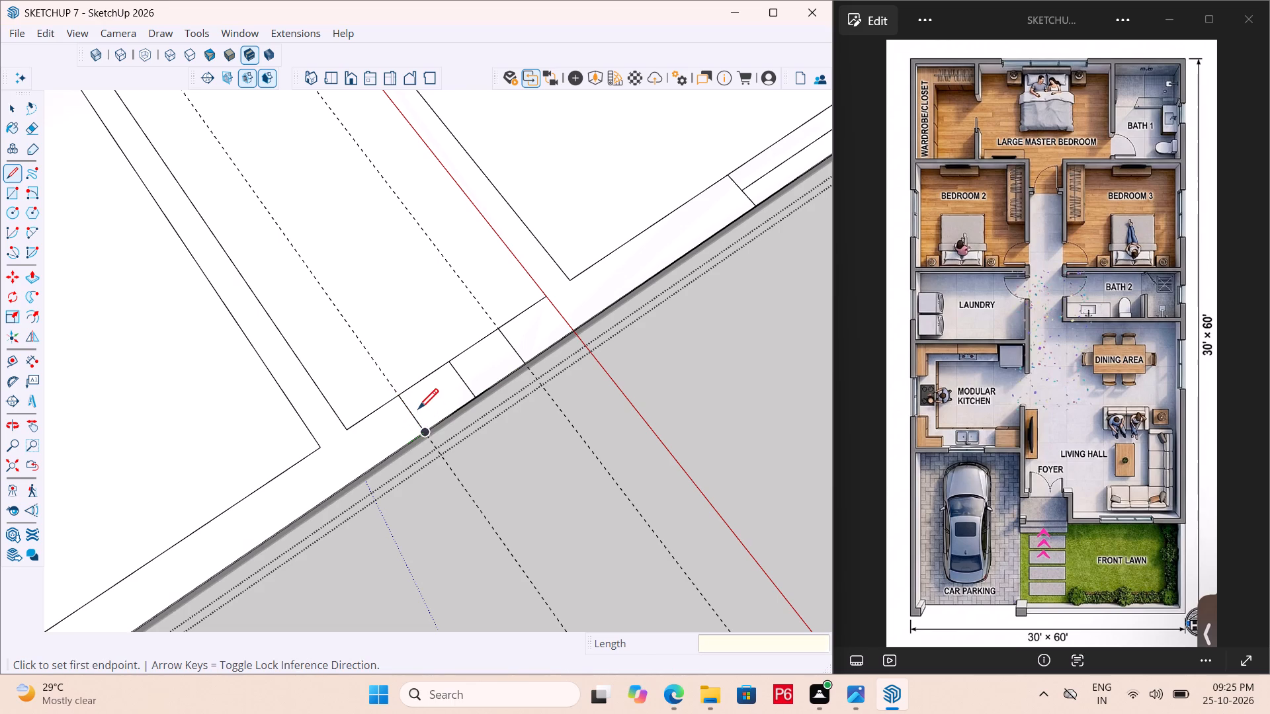
Erase the two guides and the centre line at Bath 2's outer side wall.
{"action": "key", "text": "e"}
{"action": "left_click_drag", "start_coordinate": [457, 290], "coordinate": [358, 348]}
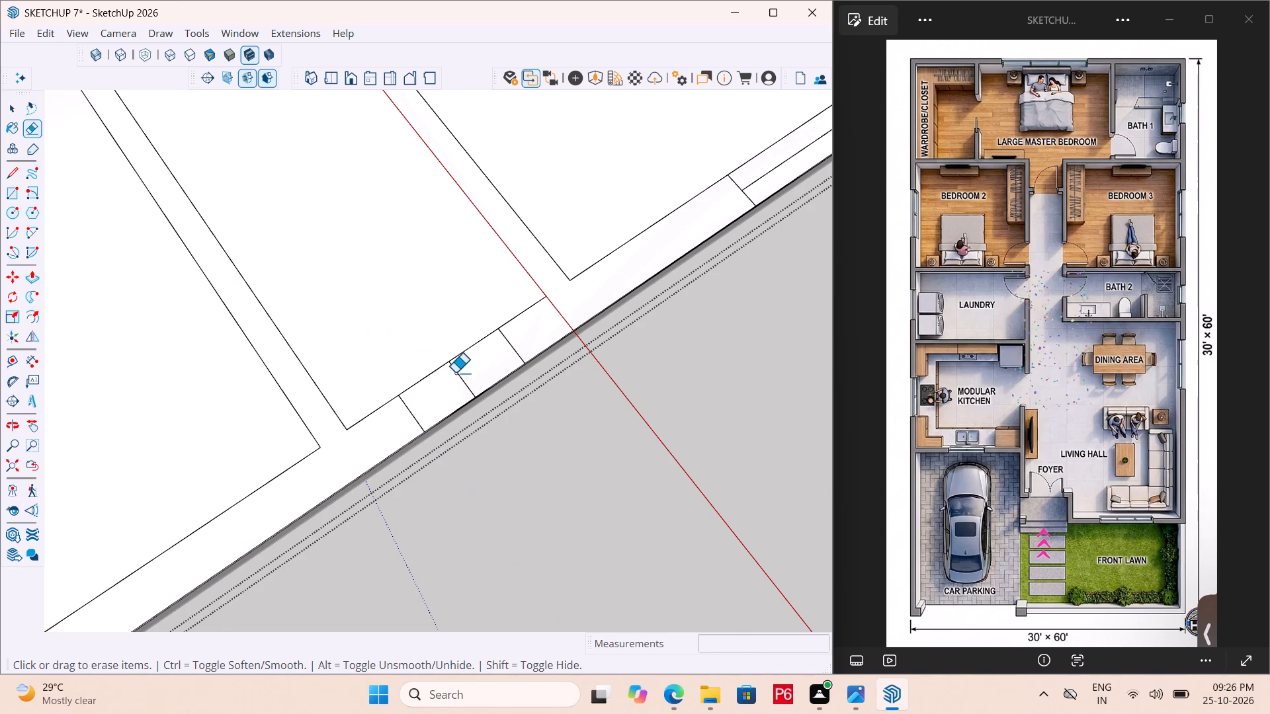
{"action": "scroll", "coordinate": [495, 438], "scroll_direction": "down", "scroll_amount": 5}
{"action": "scroll", "coordinate": [470, 406], "scroll_direction": "up", "scroll_amount": 4}
{"action": "left_click", "coordinate": [483, 398]}
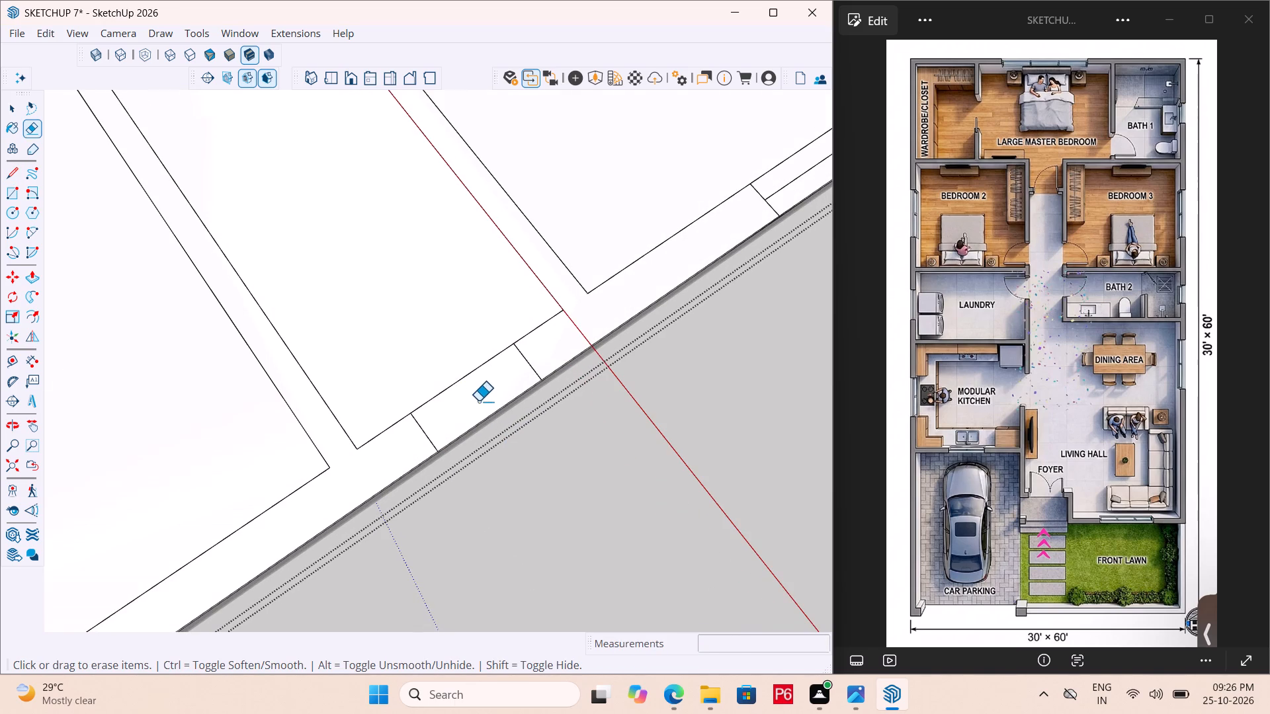
Draw a 2' window line between the midpoints of the end lines of Bath 2's opening, and save.
{"action": "key", "text": "l"}
{"action": "left_click_drag", "start_coordinate": [423, 436], "coordinate": [452, 414]}
{"action": "left_click", "coordinate": [525, 364]}
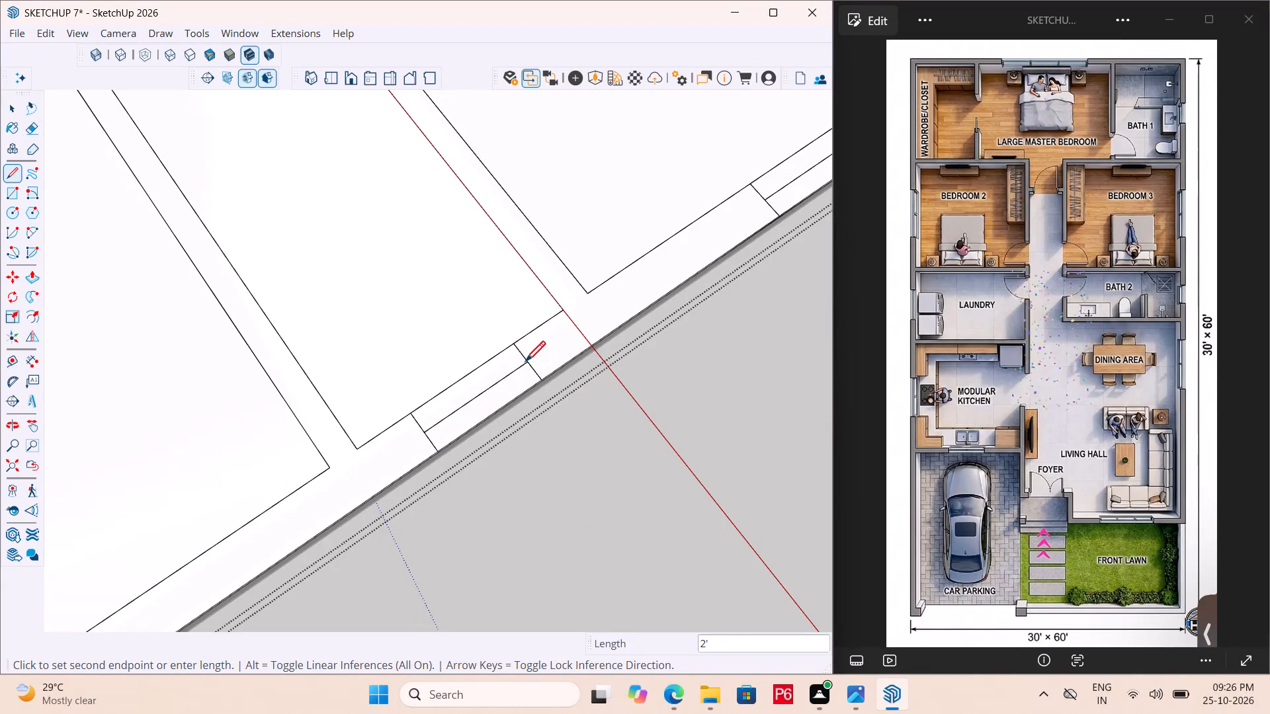
{"action": "key", "text": "ctrl+s"}
{"action": "key", "text": "ctrl+s"}
Draw a 9" centre line across the dining area's outer side wall, near Bath 2, for the window position.
{"action": "scroll", "coordinate": [439, 416], "scroll_direction": "down", "scroll_amount": 5}
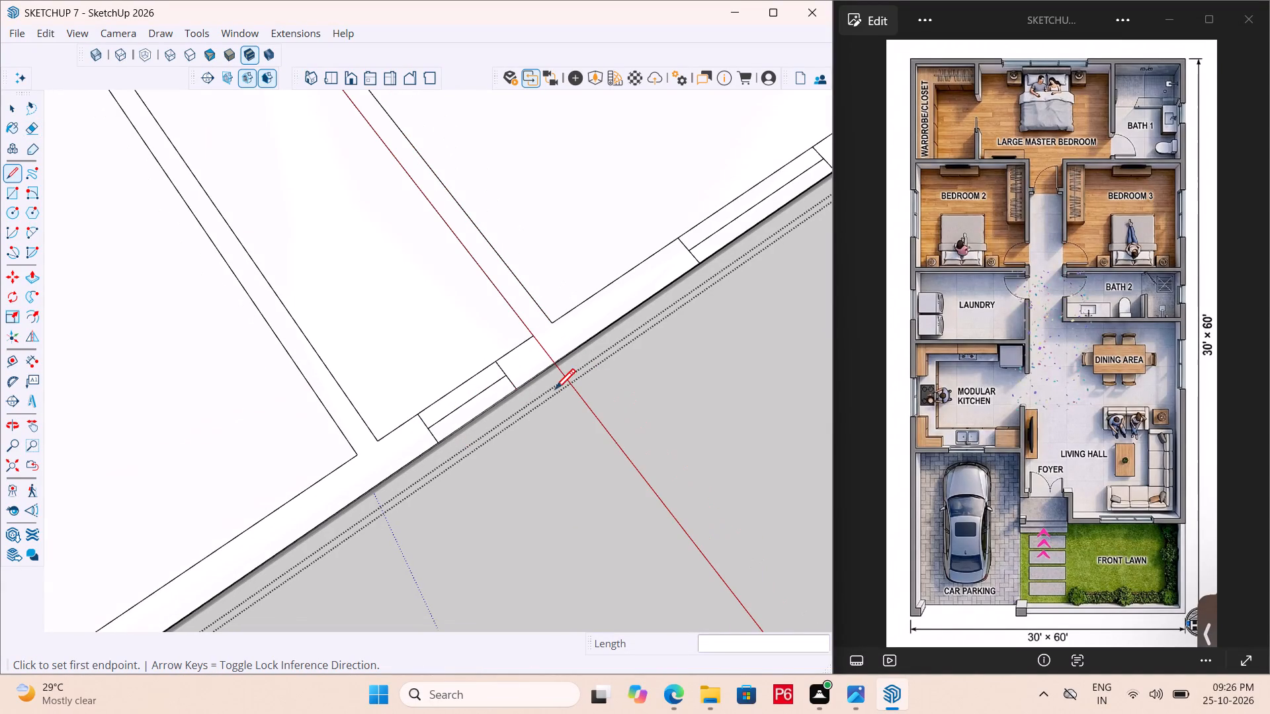
{"action": "scroll", "coordinate": [568, 389], "scroll_direction": "down", "scroll_amount": 10}
{"action": "scroll", "coordinate": [640, 315], "scroll_direction": "down", "scroll_amount": 3}
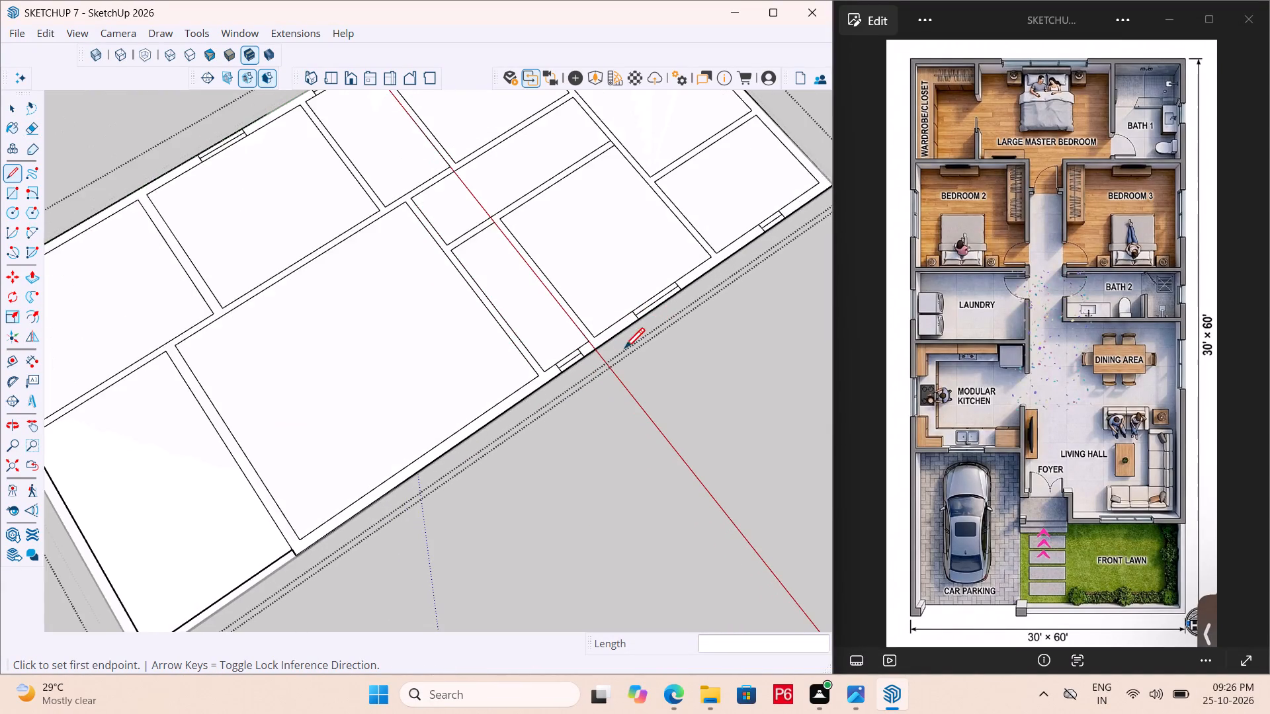
{"action": "scroll", "coordinate": [624, 350], "scroll_direction": "down", "scroll_amount": 1}
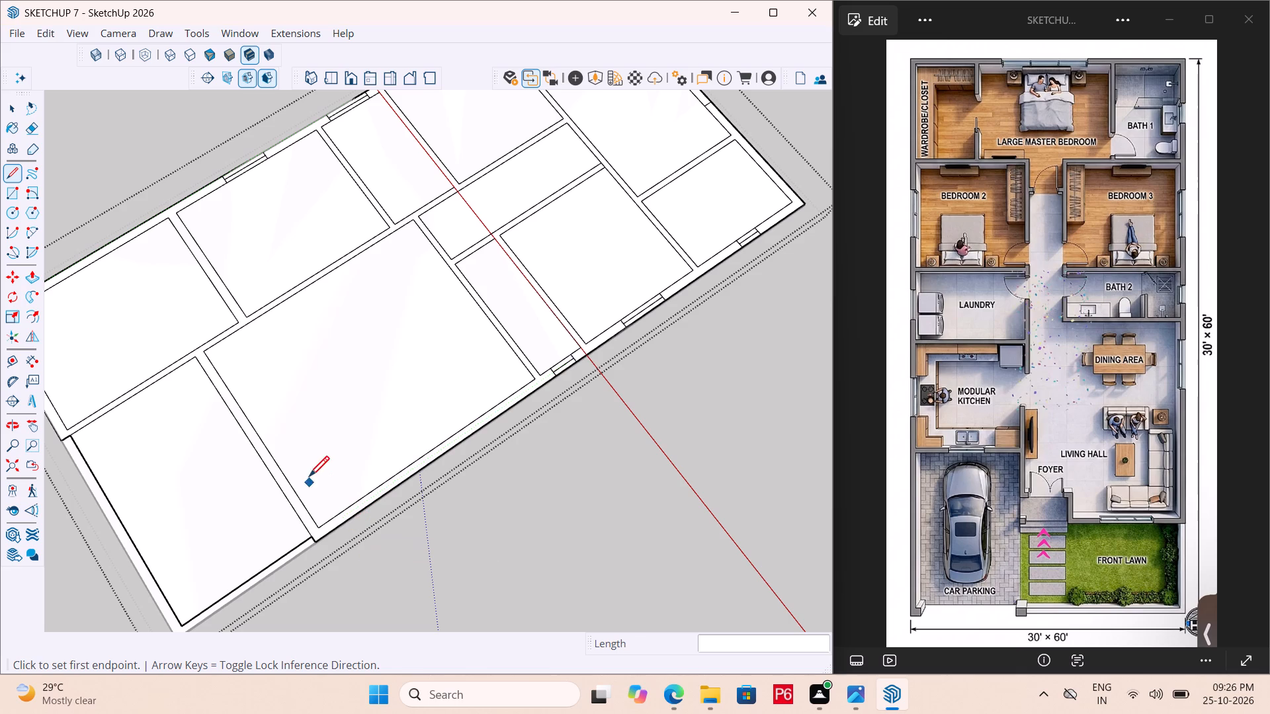
{"action": "scroll", "coordinate": [481, 454], "scroll_direction": "up", "scroll_amount": 6}
{"action": "scroll", "coordinate": [501, 387], "scroll_direction": "up", "scroll_amount": 4}
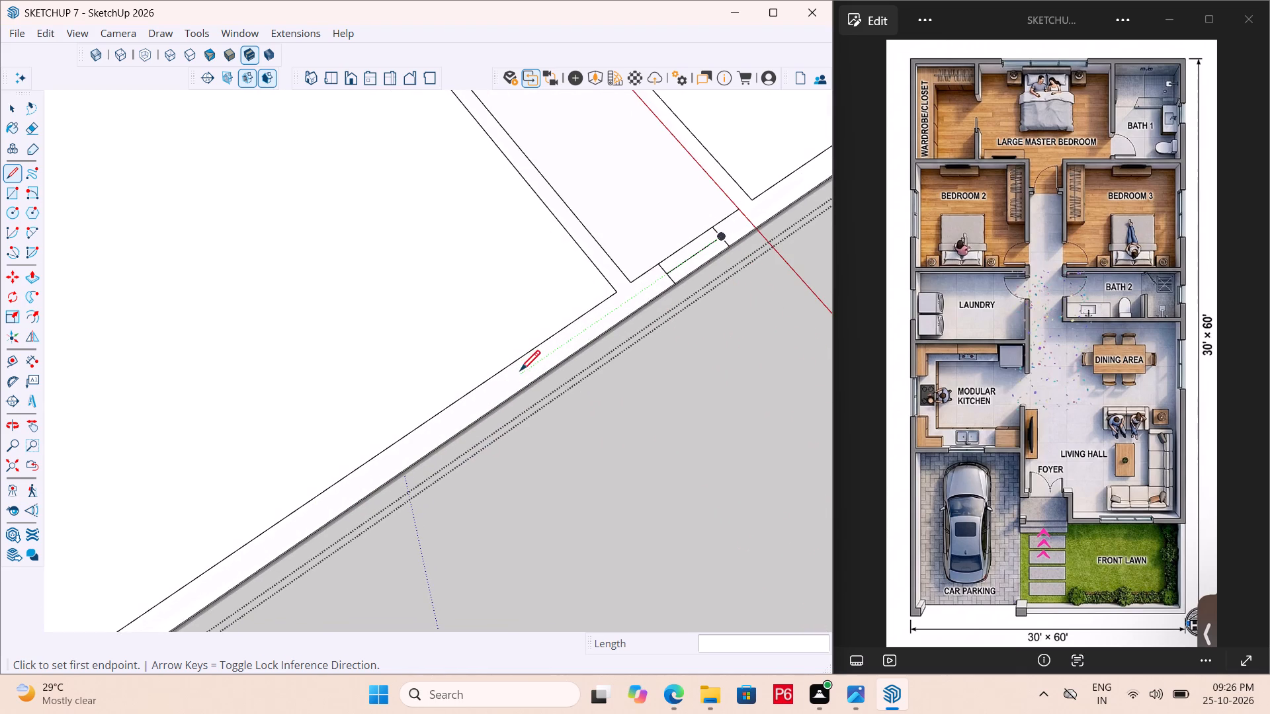
{"action": "scroll", "coordinate": [527, 369], "scroll_direction": "up", "scroll_amount": 3}
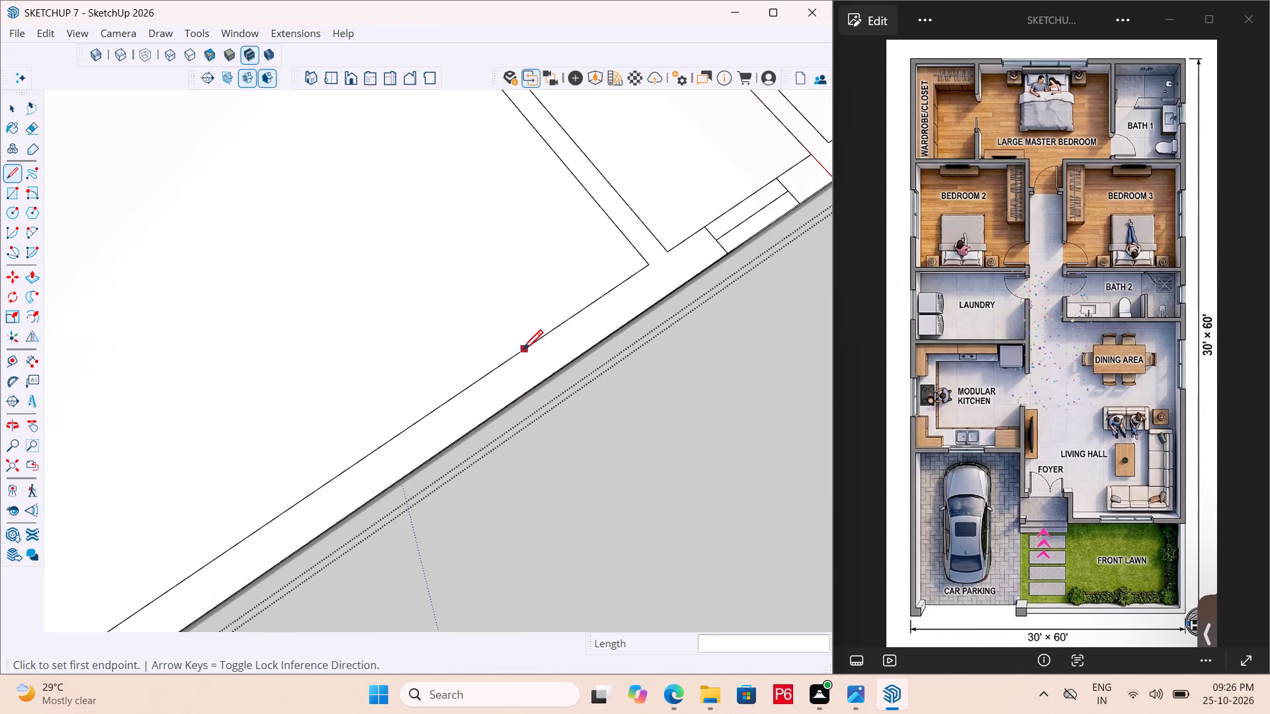
{"action": "left_click_drag", "start_coordinate": [503, 368], "coordinate": [511, 372]}
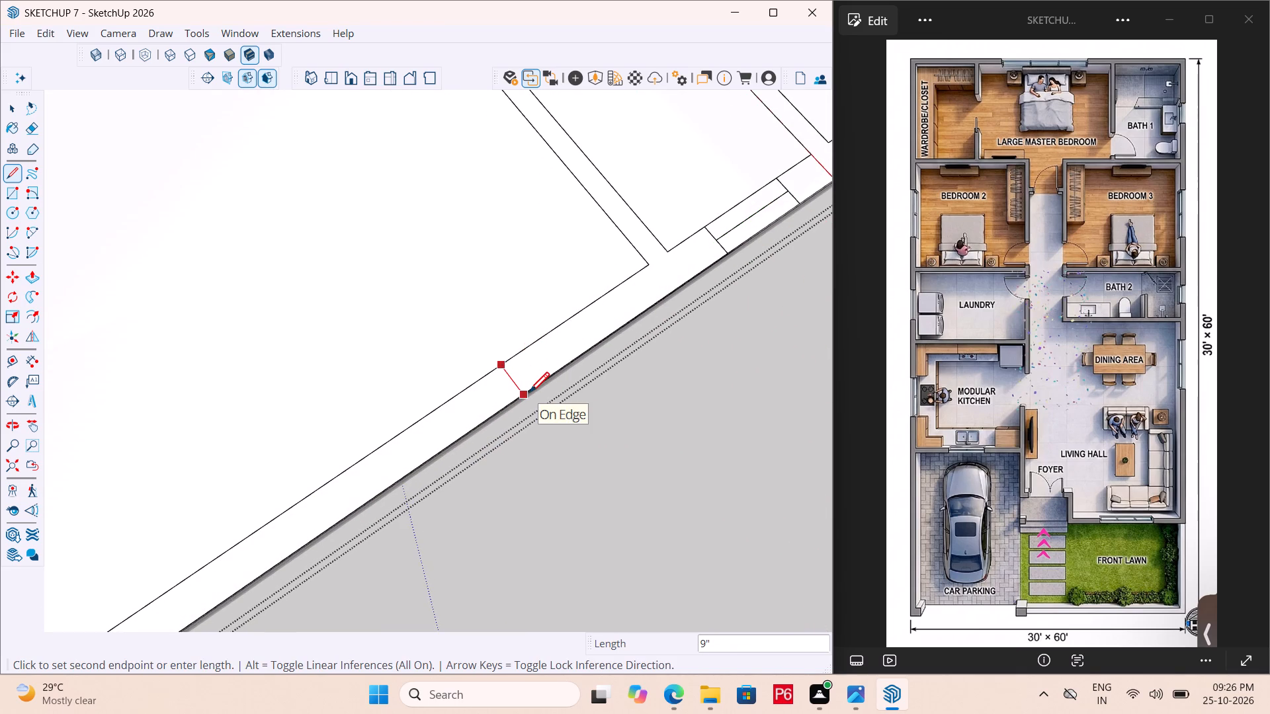
{"action": "double_click", "coordinate": [529, 395]}
{"action": "key", "text": "space"}
Place guides 2' to each side of the centre line on the dining area's outer side wall.
{"action": "key", "text": "t"}
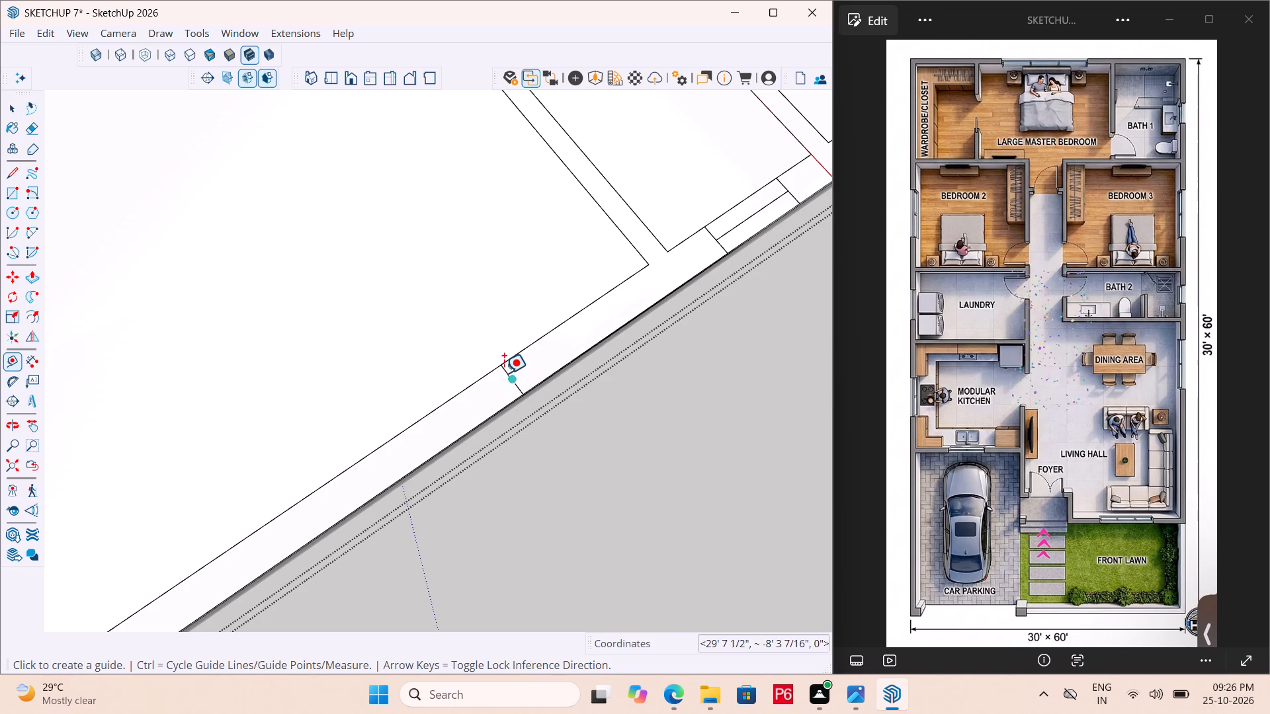
{"action": "left_click_drag", "start_coordinate": [511, 381], "coordinate": [517, 379]}
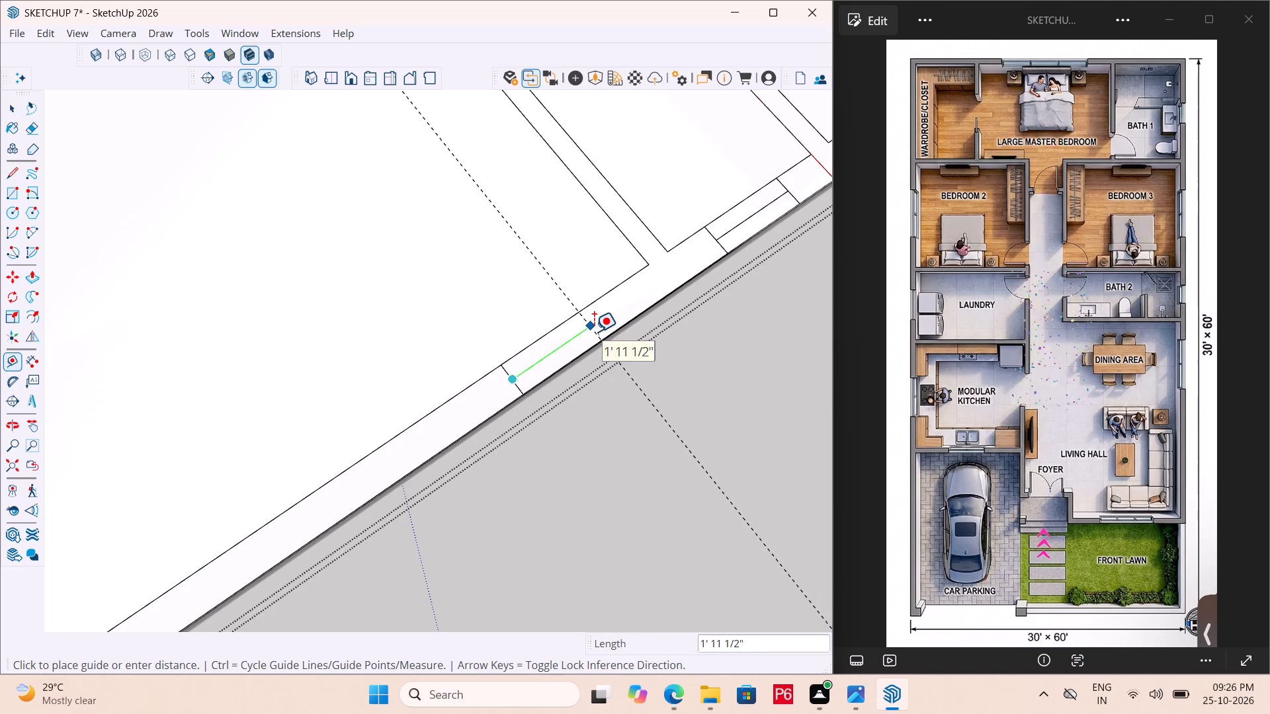
{"action": "type", "text": "2'"}
{"action": "key", "text": "Return"}
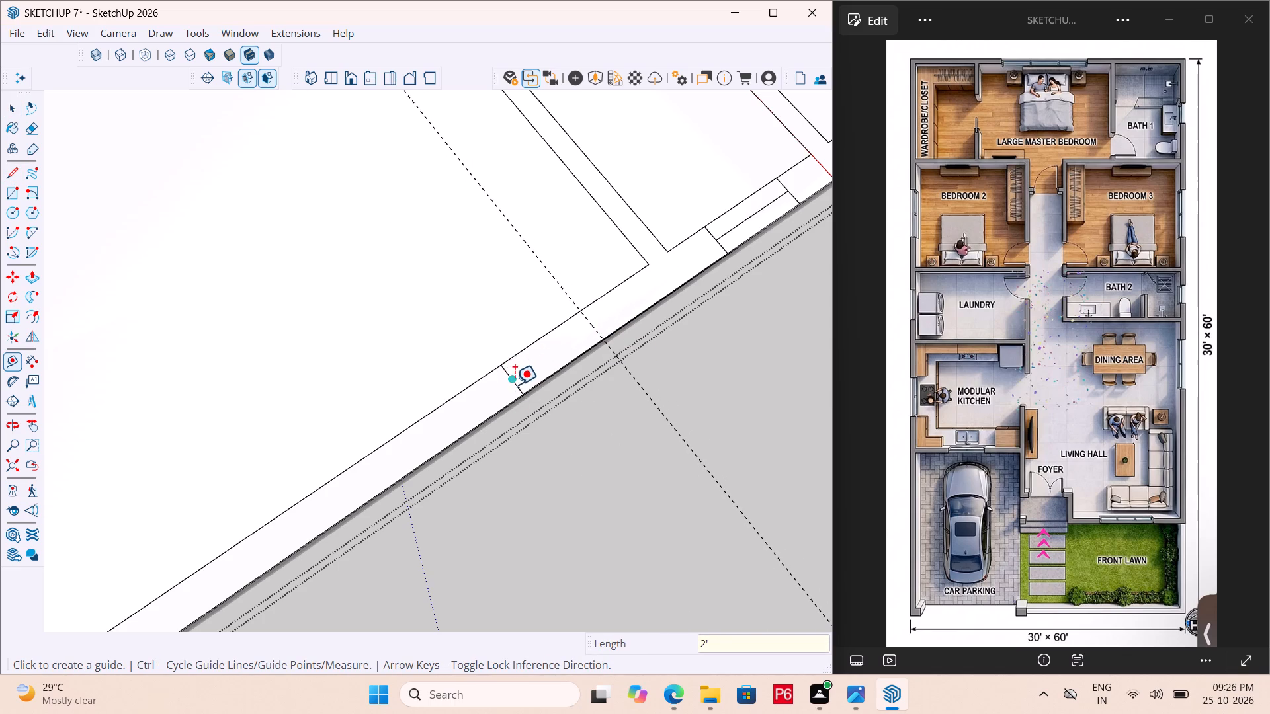
{"action": "left_click", "coordinate": [510, 378]}
{"action": "type", "text": "2'"}
{"action": "key", "text": "Return"}
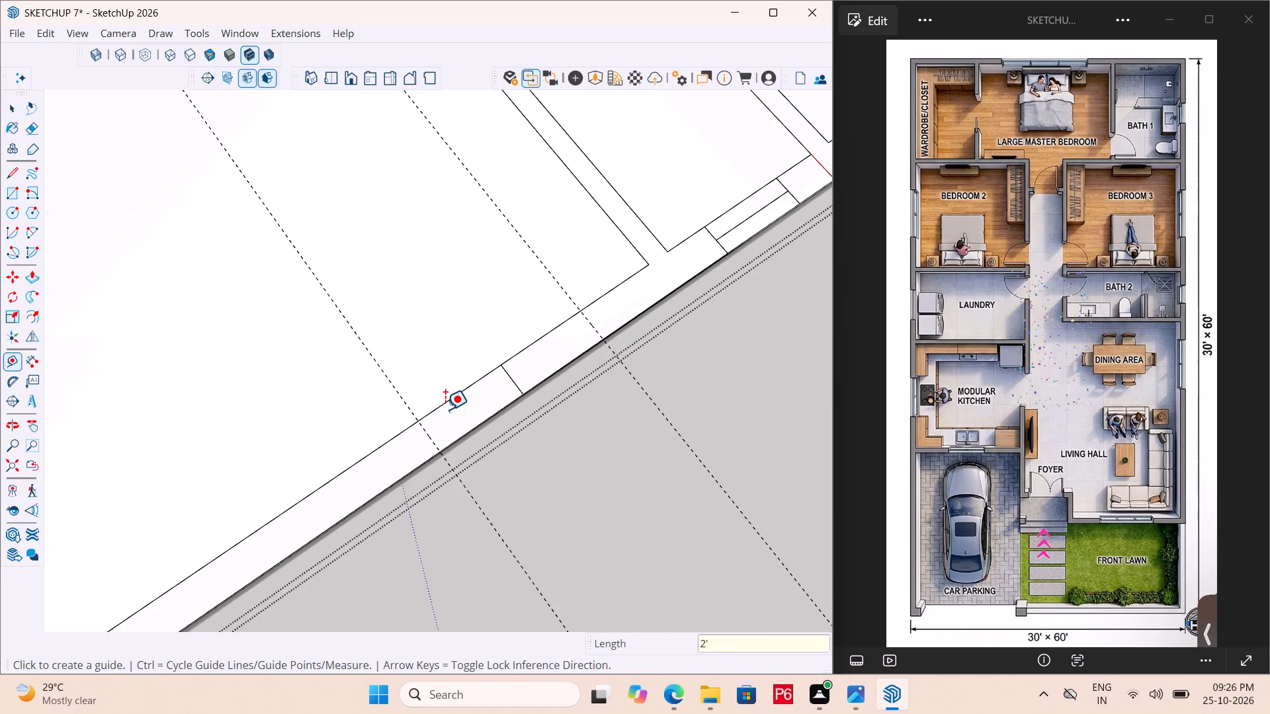
Draw 9" lines across the dining area's outer side wall at both guides to mark the window opening.
{"action": "key", "text": "l"}
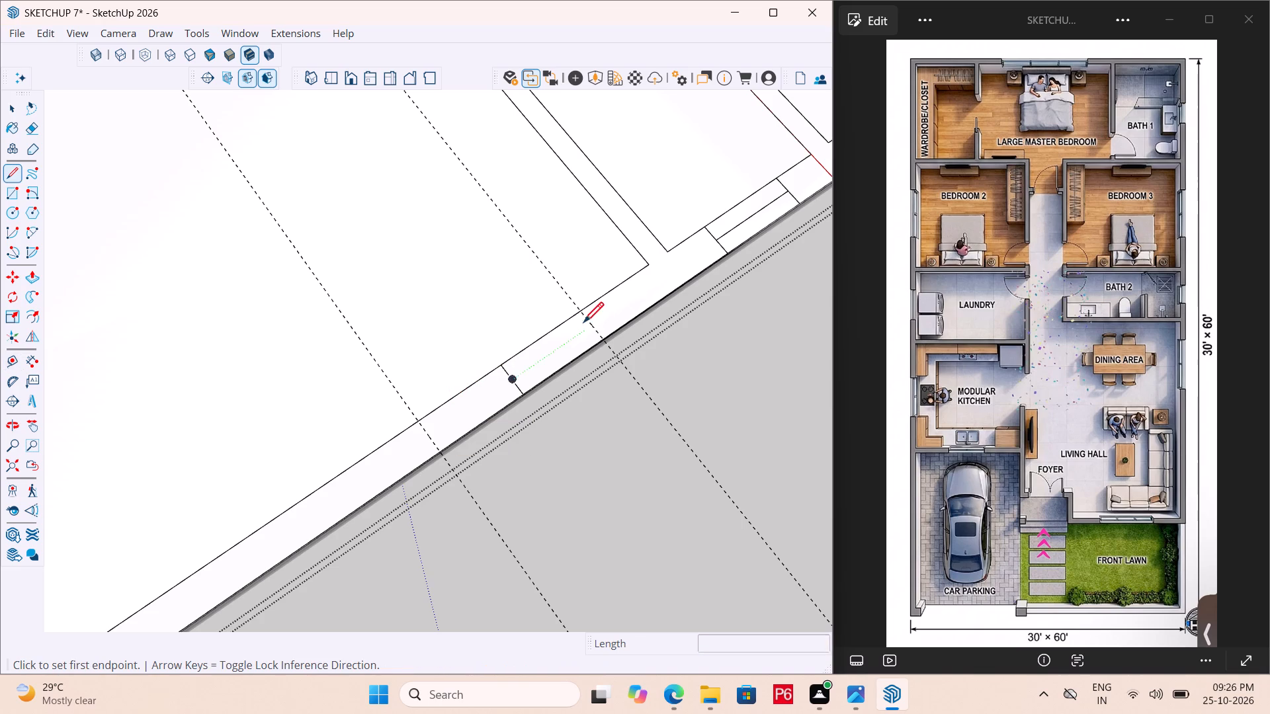
{"action": "left_click", "coordinate": [579, 314]}
{"action": "left_click", "coordinate": [603, 345]}
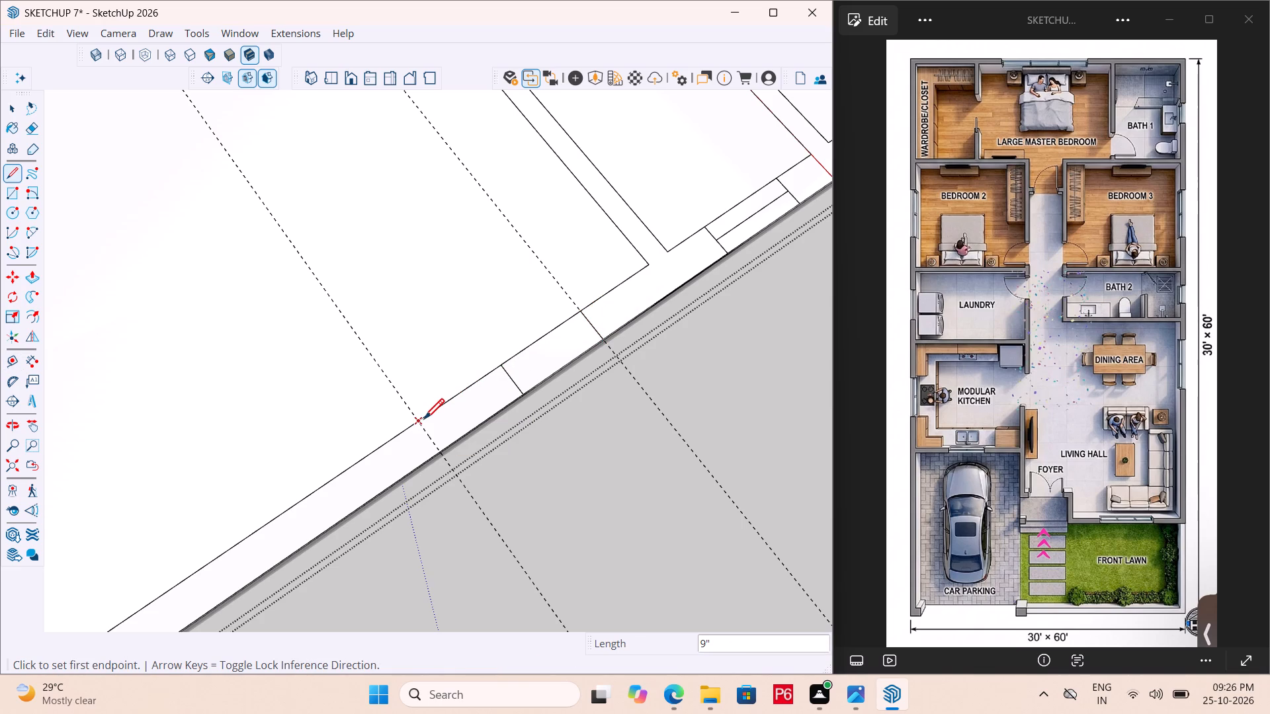
{"action": "left_click", "coordinate": [421, 424]}
{"action": "left_click", "coordinate": [443, 449]}
{"action": "key", "text": "space"}
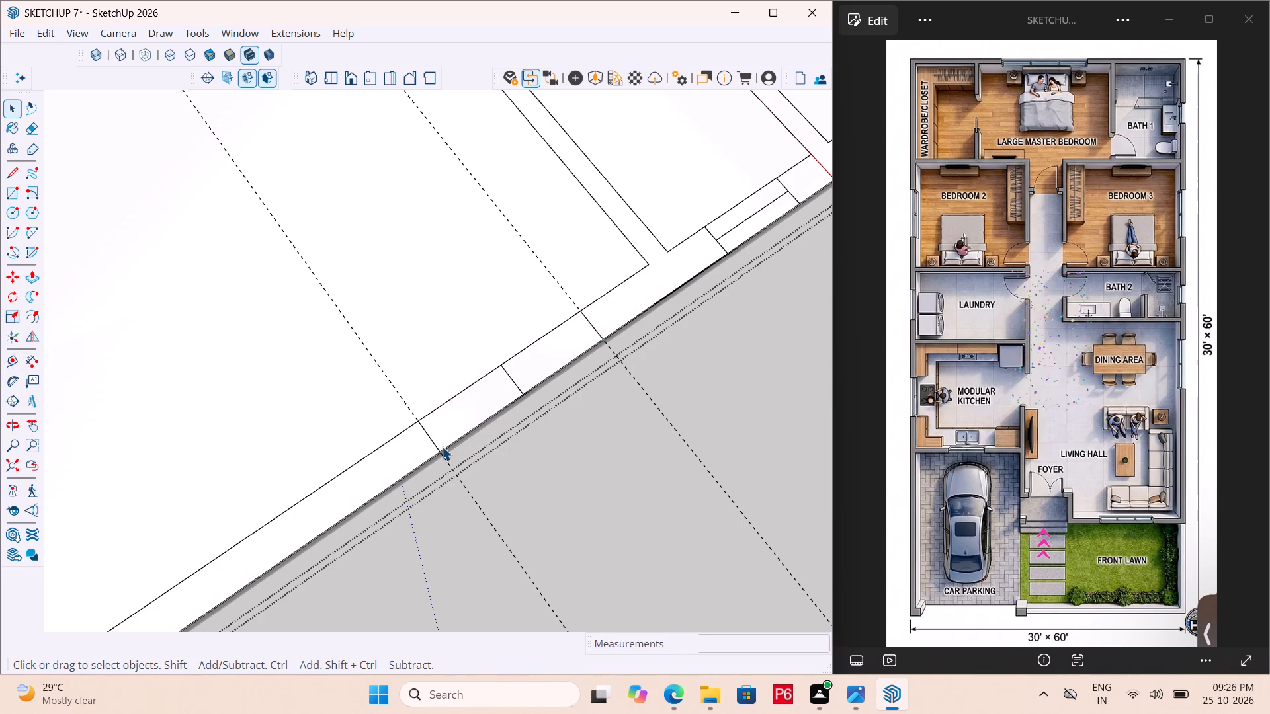
Erase the two guides and the centre line at the dining area's outer side wall.
{"action": "key", "text": "e"}
{"action": "left_click", "coordinate": [383, 375]}
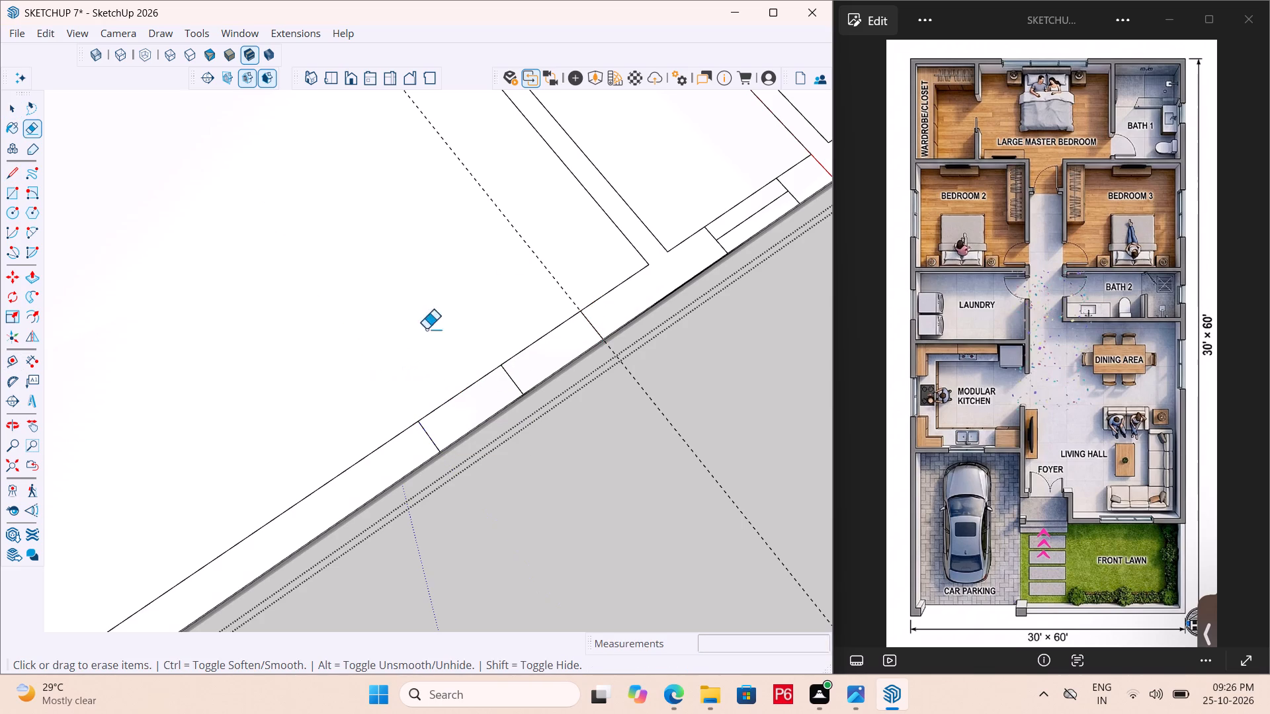
{"action": "left_click", "coordinate": [546, 248]}
{"action": "left_click_drag", "start_coordinate": [542, 250], "coordinate": [535, 255]}
{"action": "left_click", "coordinate": [514, 385]}
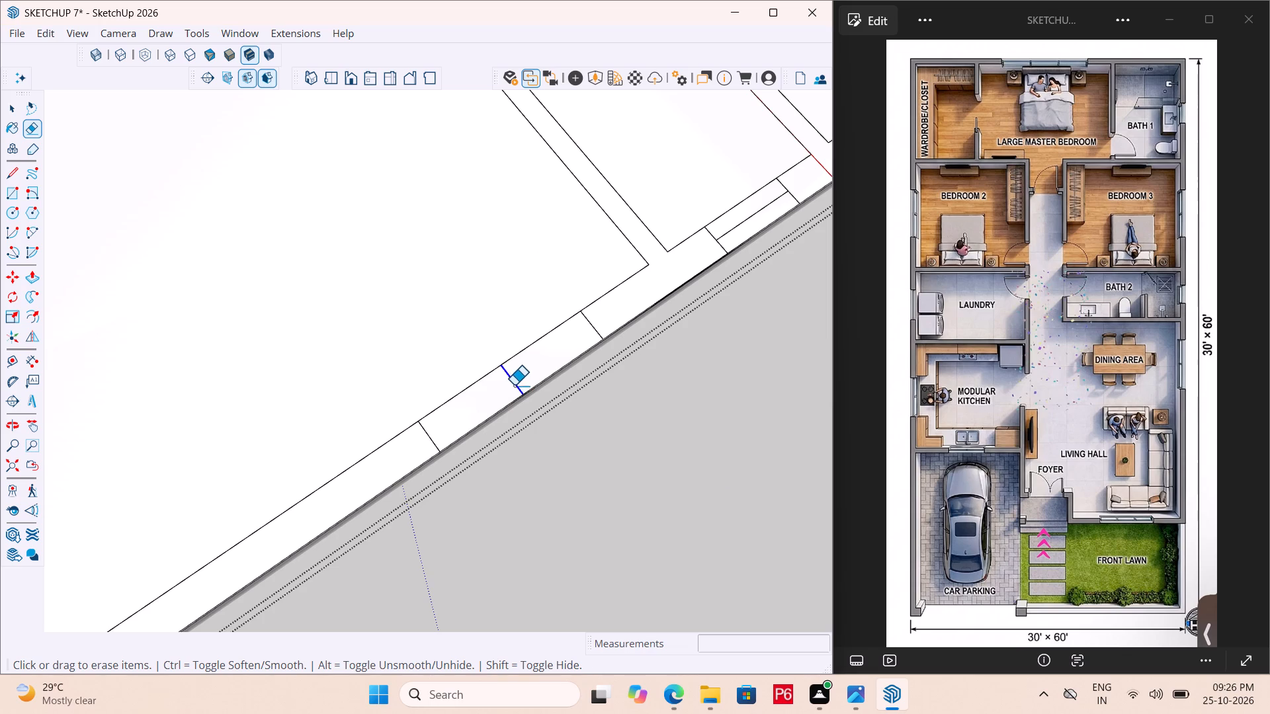
Draw a window line between the midpoints of the end lines of the dining area's opening, and save.
{"action": "key", "text": "l"}
{"action": "left_click_drag", "start_coordinate": [429, 439], "coordinate": [455, 416]}
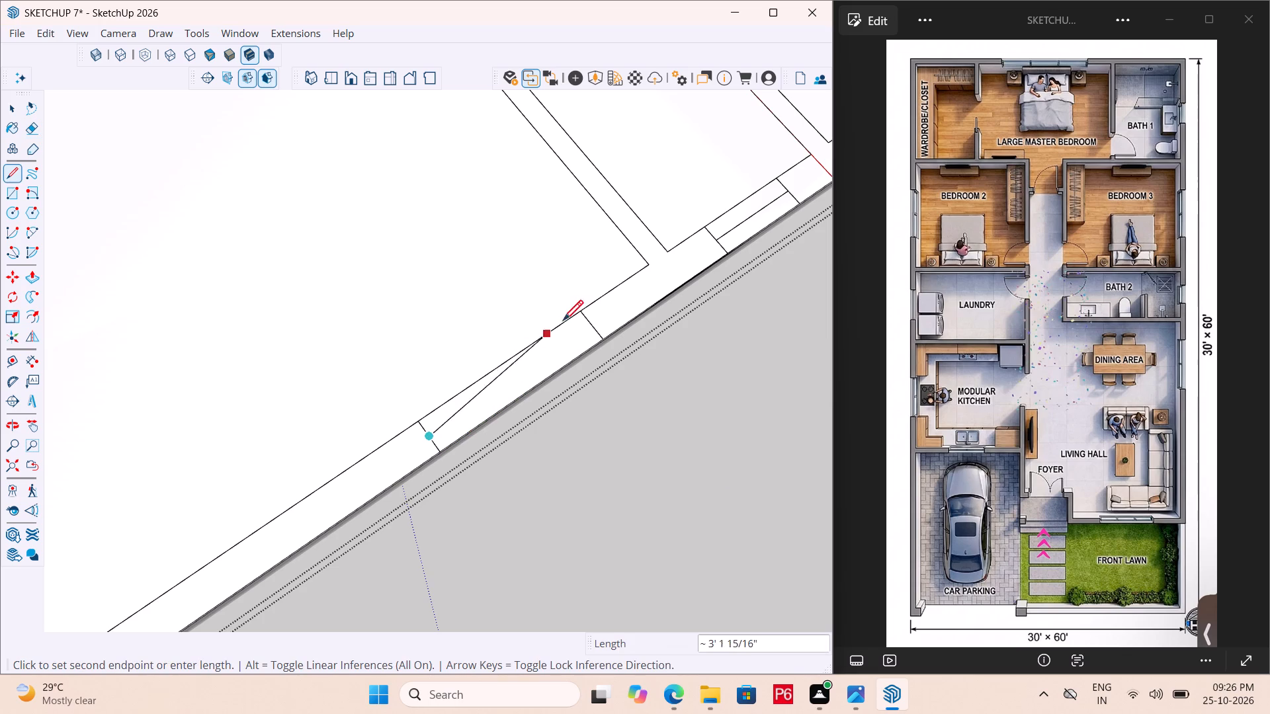
{"action": "left_click", "coordinate": [595, 325]}
{"action": "key", "text": "ctrl+s"}
{"action": "key", "text": "ctrl+s"}
{"action": "key", "text": "ctrl+s"}
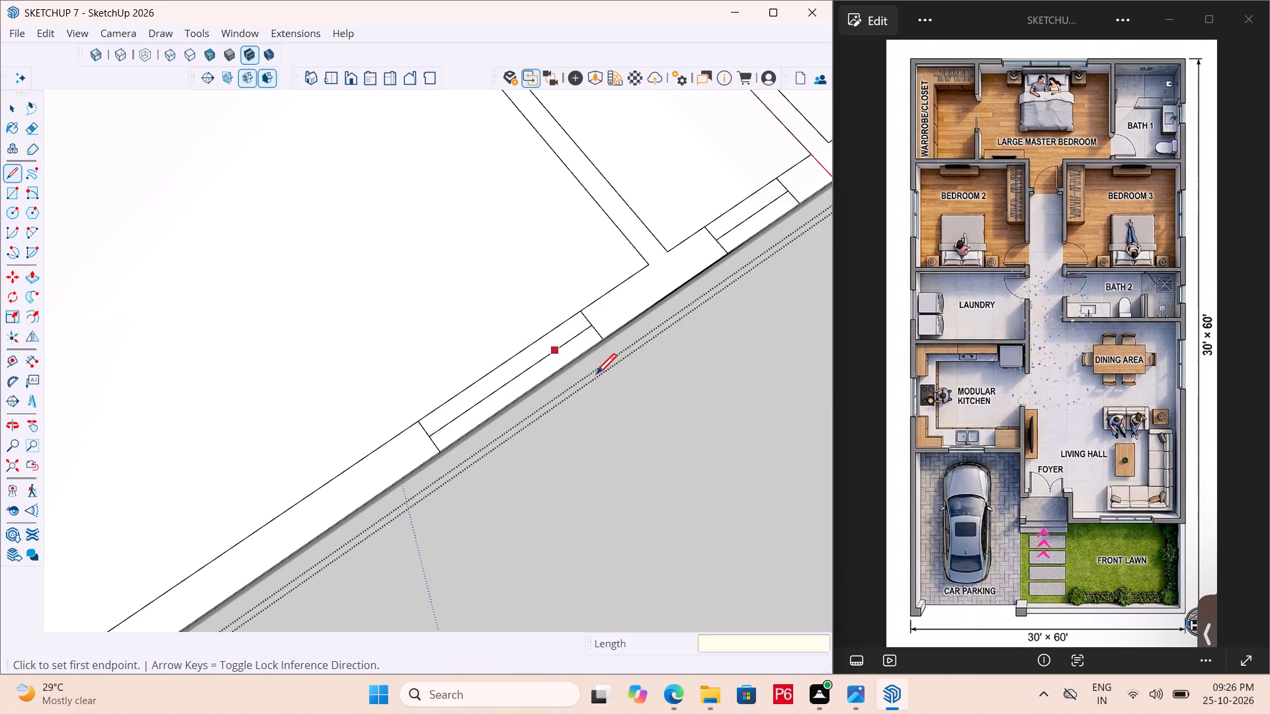
{"action": "key", "text": "ctrl+s"}
Draw a centre line across the living hall's outer side wall, toward the front lawn, for the second window position.
{"action": "scroll", "coordinate": [611, 369], "scroll_direction": "down", "scroll_amount": 5}
{"action": "scroll", "coordinate": [810, 354], "scroll_direction": "down", "scroll_amount": 4}
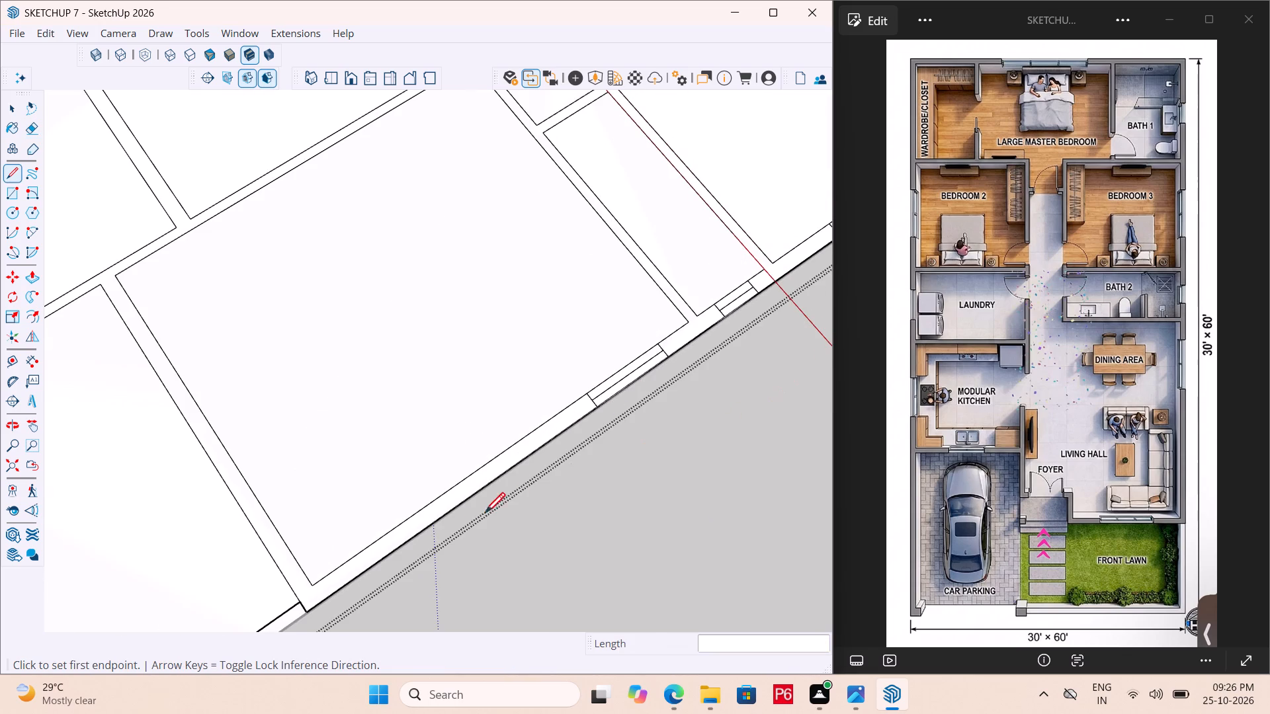
{"action": "scroll", "coordinate": [458, 514], "scroll_direction": "up", "scroll_amount": 8}
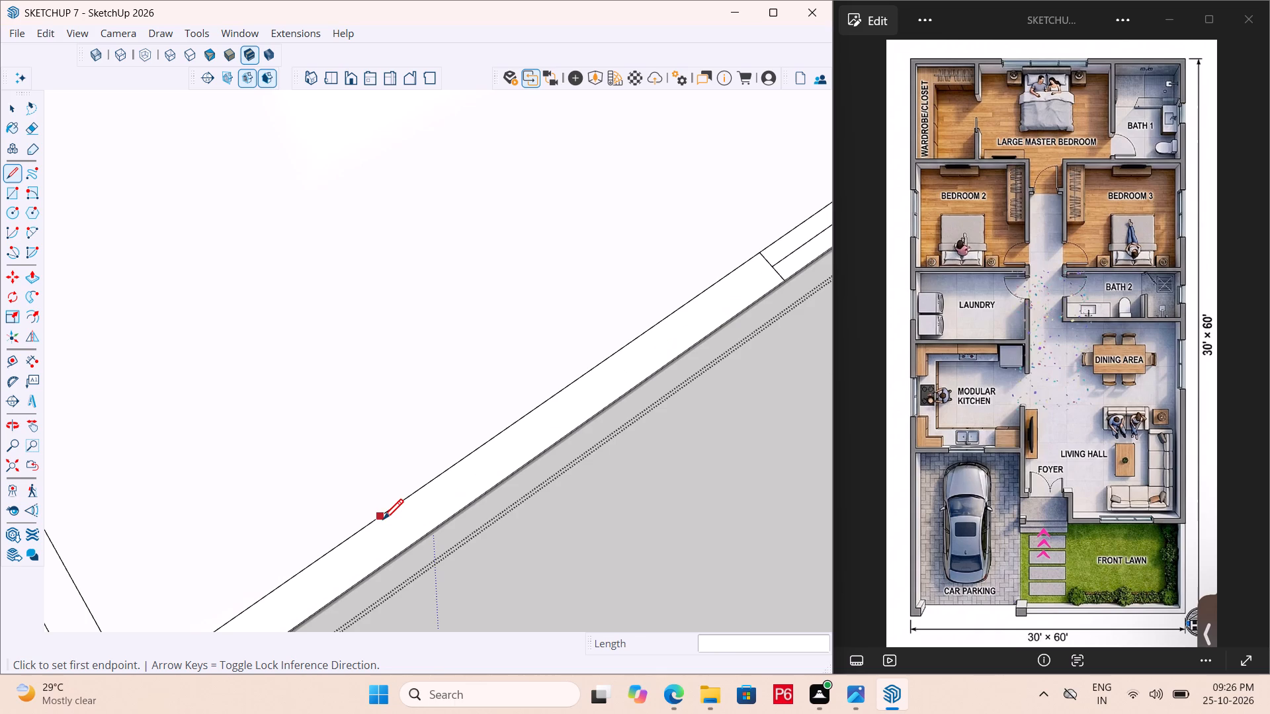
{"action": "scroll", "coordinate": [425, 487], "scroll_direction": "down", "scroll_amount": 3}
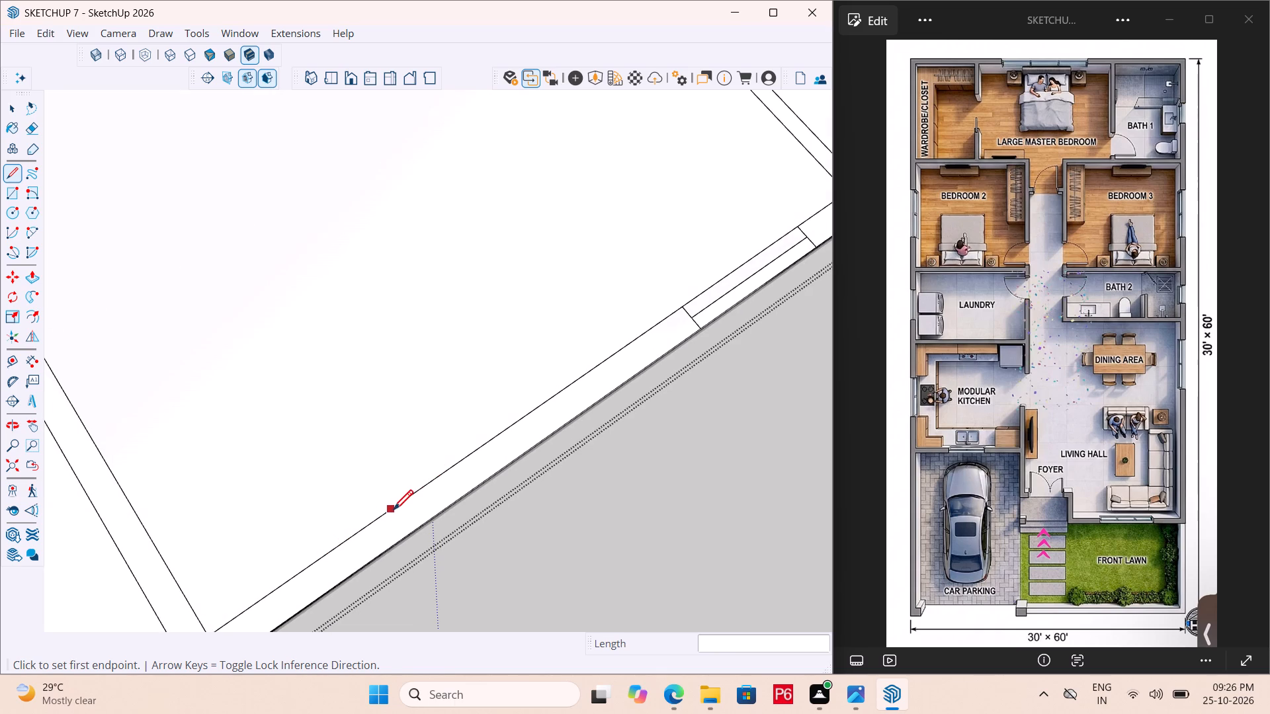
{"action": "left_click", "coordinate": [398, 509]}
{"action": "left_click", "coordinate": [419, 533]}
{"action": "key", "text": "space"}
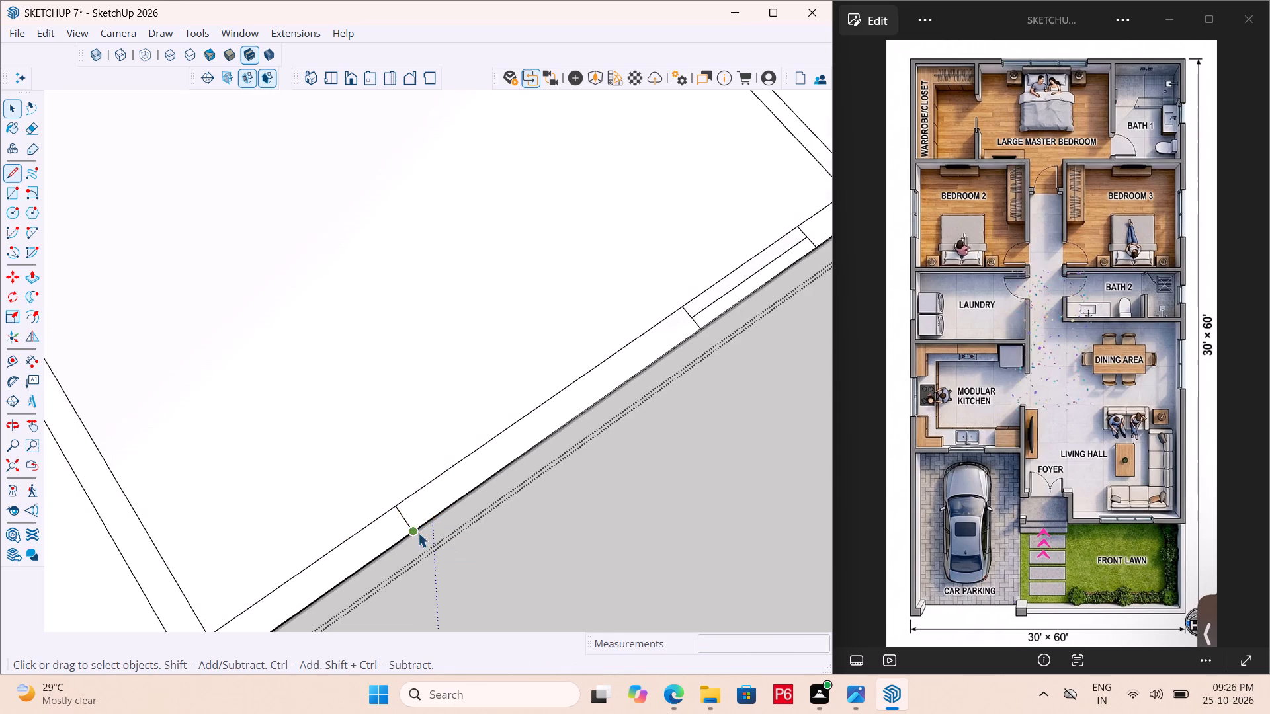
Place guides 2' to each side of the centre line on the living hall's outer side wall.
{"action": "key", "text": "t"}
{"action": "left_click_drag", "start_coordinate": [397, 519], "coordinate": [407, 514]}
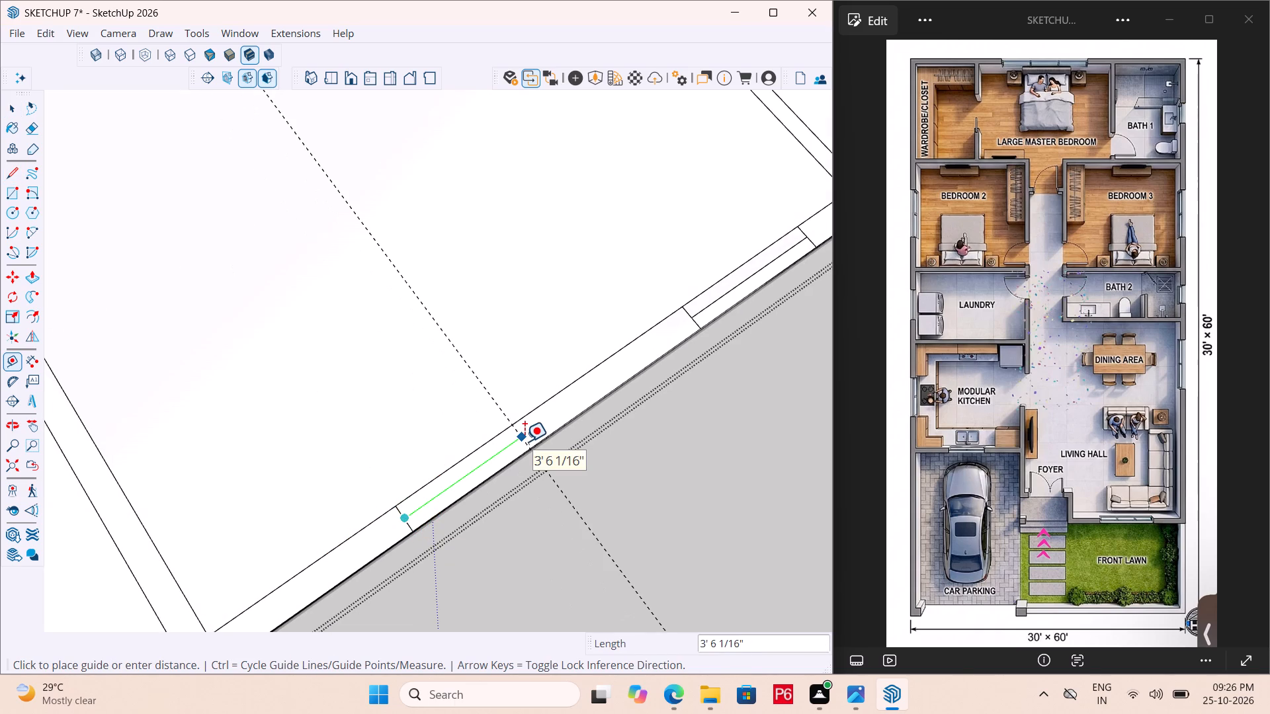
{"action": "type", "text": "2'"}
{"action": "key", "text": "Return"}
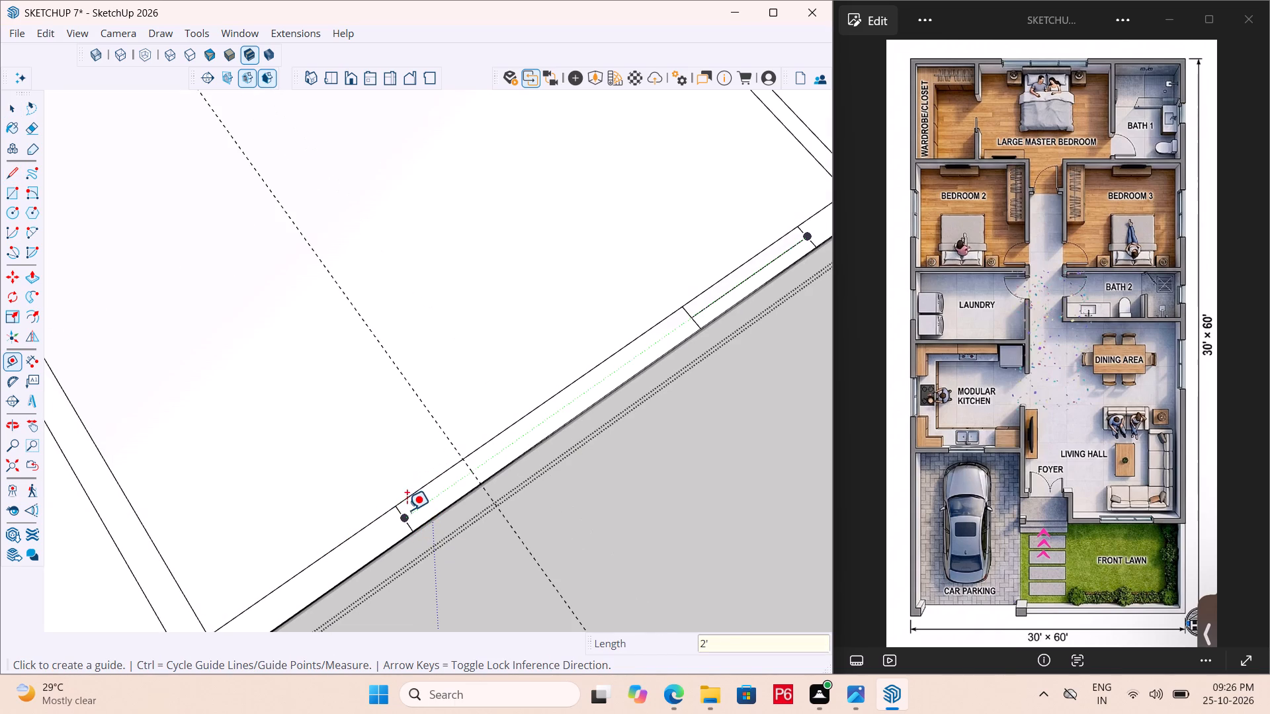
{"action": "left_click", "coordinate": [407, 510]}
{"action": "scroll", "coordinate": [375, 545], "scroll_direction": "up", "scroll_amount": 2}
{"action": "key", "text": "Escape"}
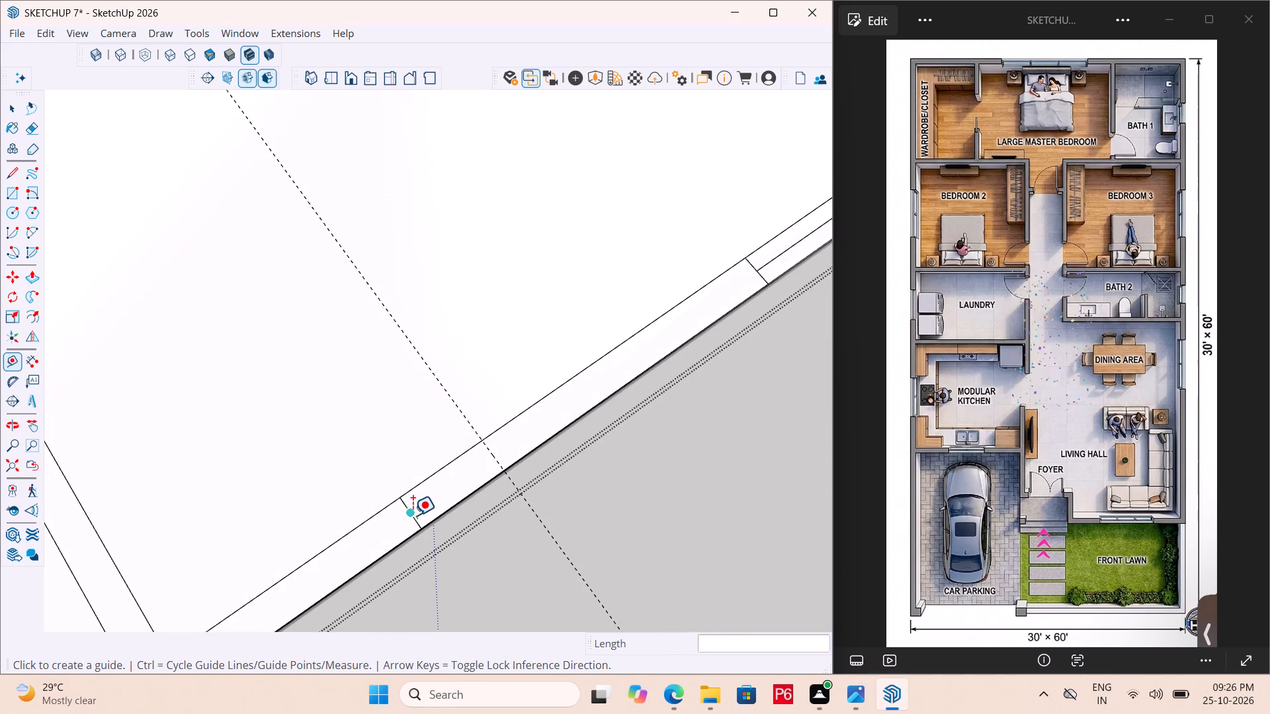
{"action": "left_click", "coordinate": [411, 522]}
{"action": "key", "text": "2"}
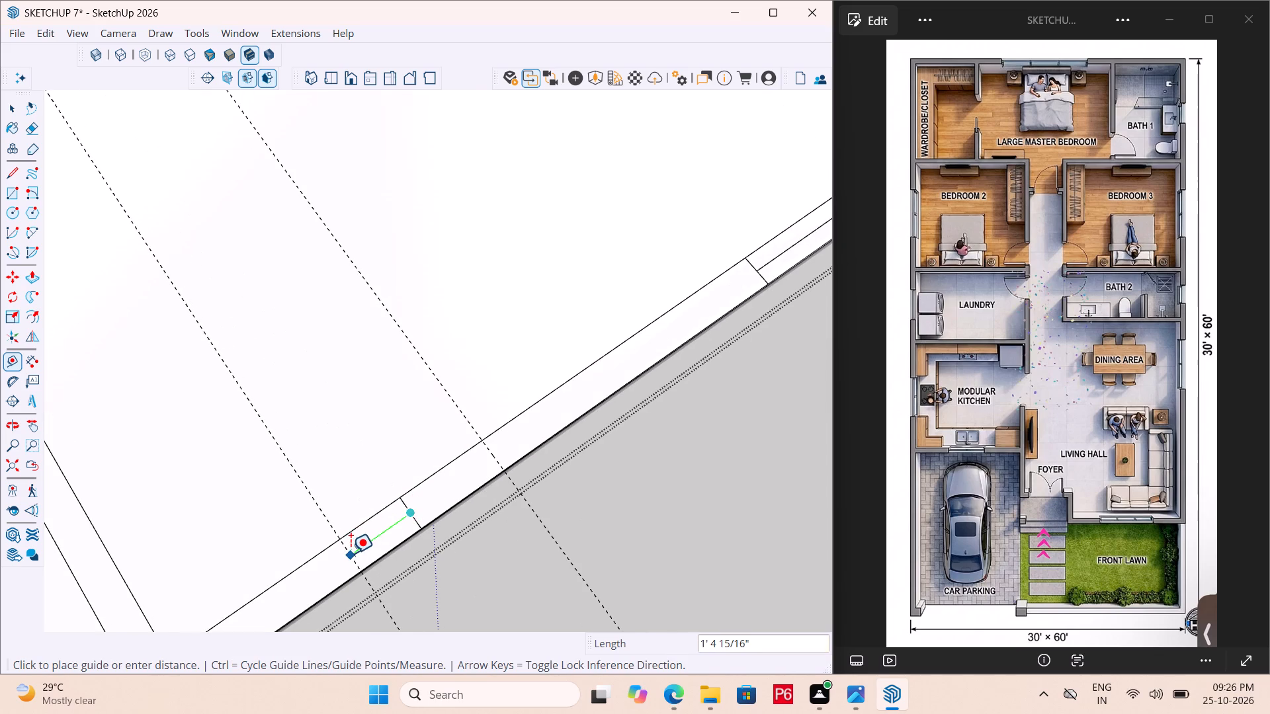
{"action": "key", "text": "apostrophe"}
{"action": "key", "text": "Return"}
Draw 9" lines across the living hall's outer side wall at both guides to mark the window opening.
{"action": "key", "text": "l"}
{"action": "scroll", "coordinate": [484, 466], "scroll_direction": "up", "scroll_amount": 1}
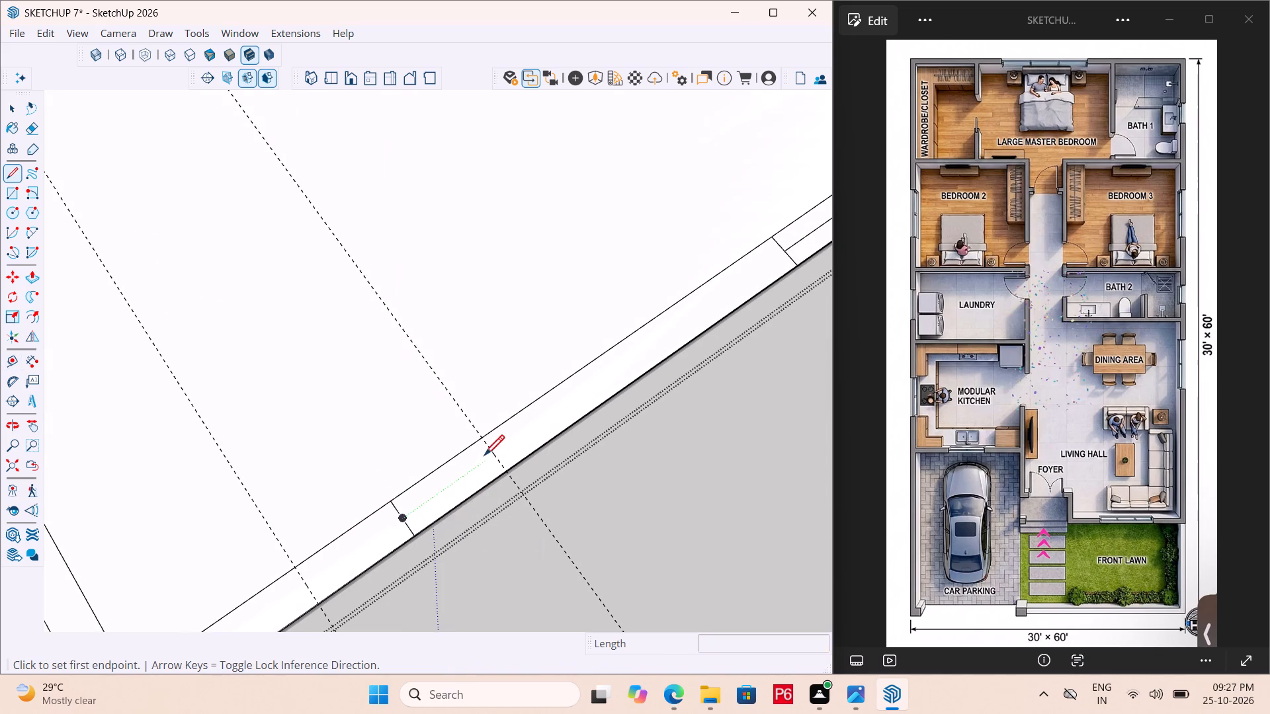
{"action": "left_click", "coordinate": [483, 440]}
{"action": "left_click", "coordinate": [507, 467]}
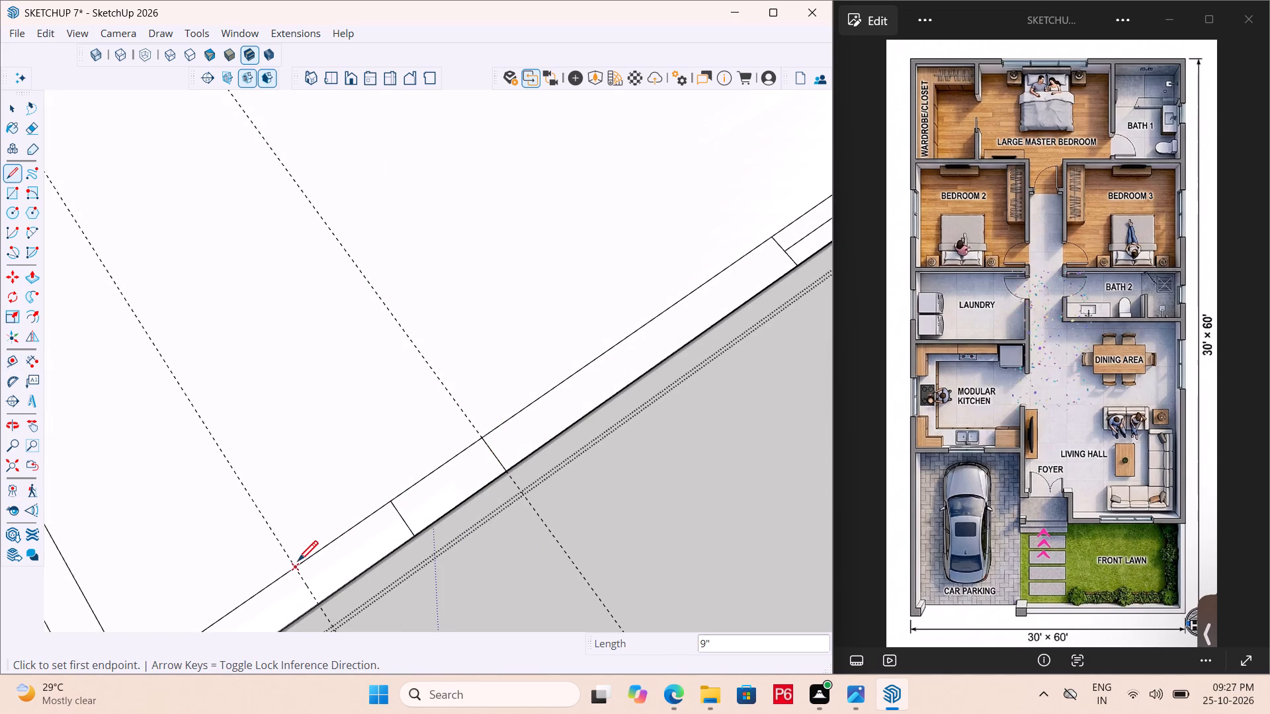
{"action": "left_click", "coordinate": [298, 563]}
{"action": "left_click_drag", "start_coordinate": [315, 601], "coordinate": [318, 595]}
Erase the two guides and the centre line at the living hall's outer side wall, and save.
{"action": "scroll", "coordinate": [354, 550], "scroll_direction": "down", "scroll_amount": 2}
{"action": "key", "text": "e"}
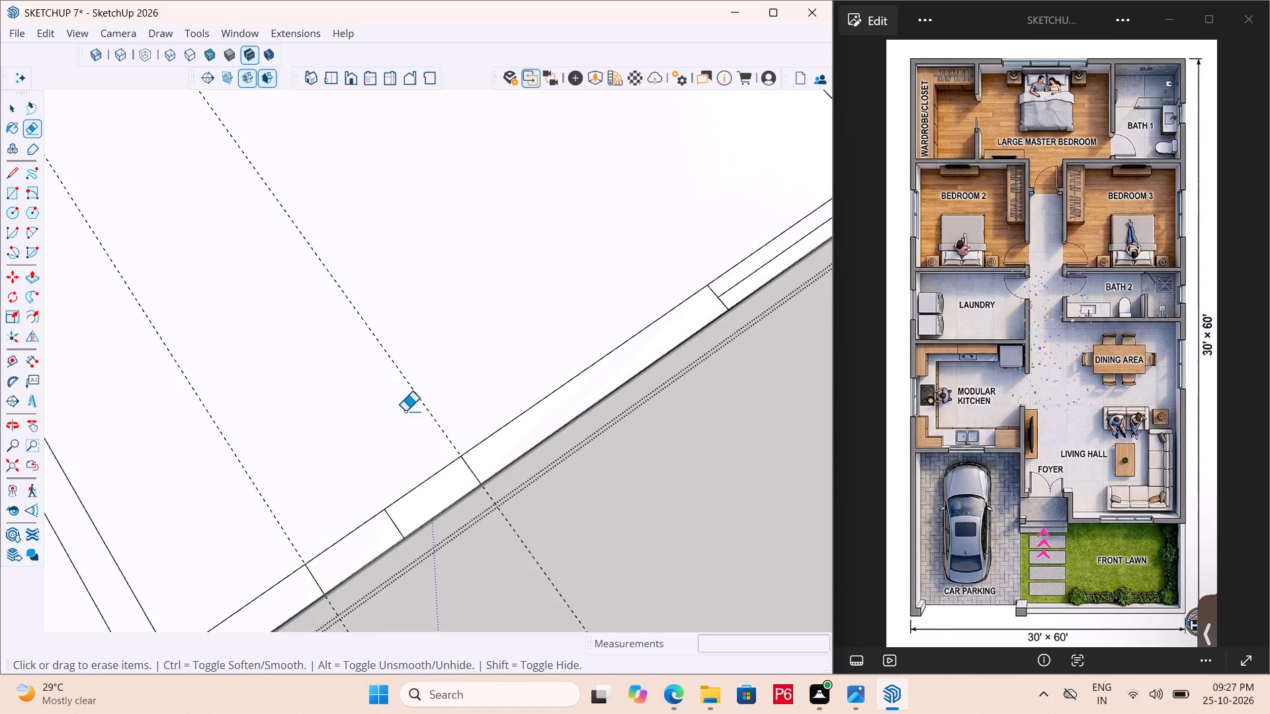
{"action": "left_click_drag", "start_coordinate": [431, 385], "coordinate": [241, 508]}
{"action": "left_click", "coordinate": [393, 525]}
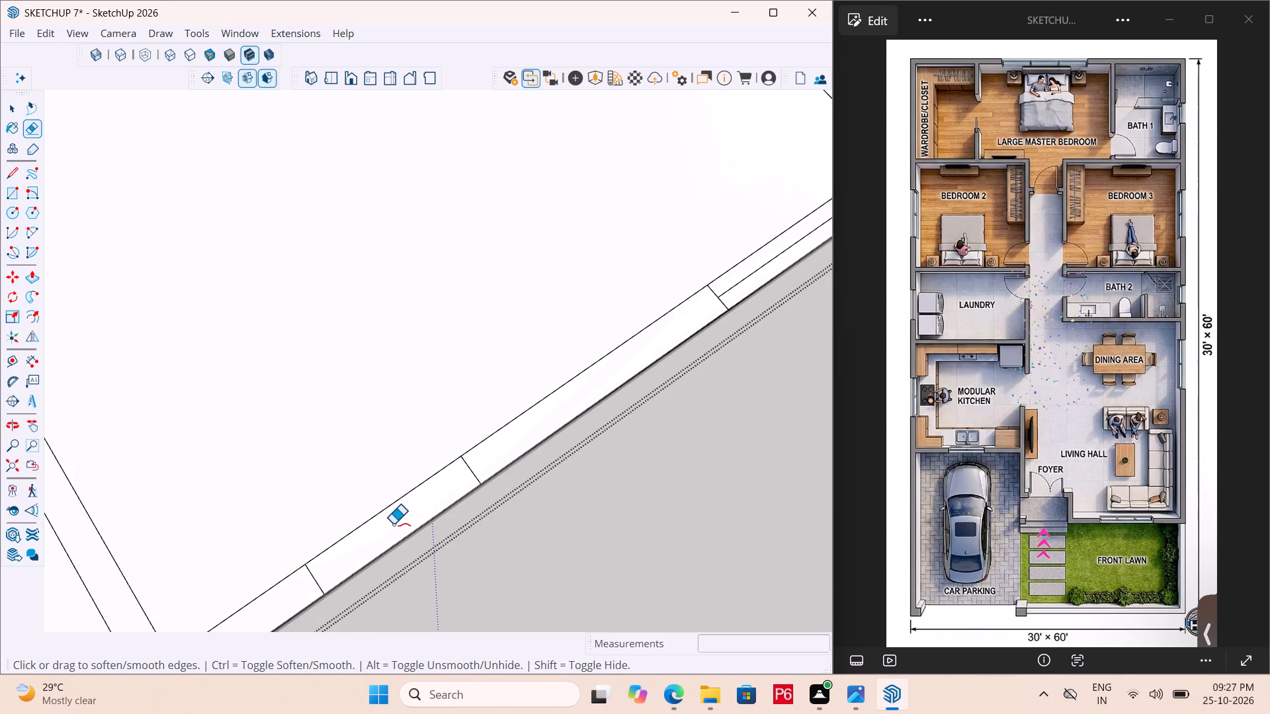
{"action": "key", "text": "ctrl+s"}
{"action": "key", "text": "ctrl+s"}
{"action": "key", "text": "ctrl+s"}
{"action": "key", "text": "ctrl+s"}
{"action": "key", "text": "ctrl+s"}
Draw a window line between the midpoints of the end lines of the living hall's opening, and save.
{"action": "key", "text": "l"}
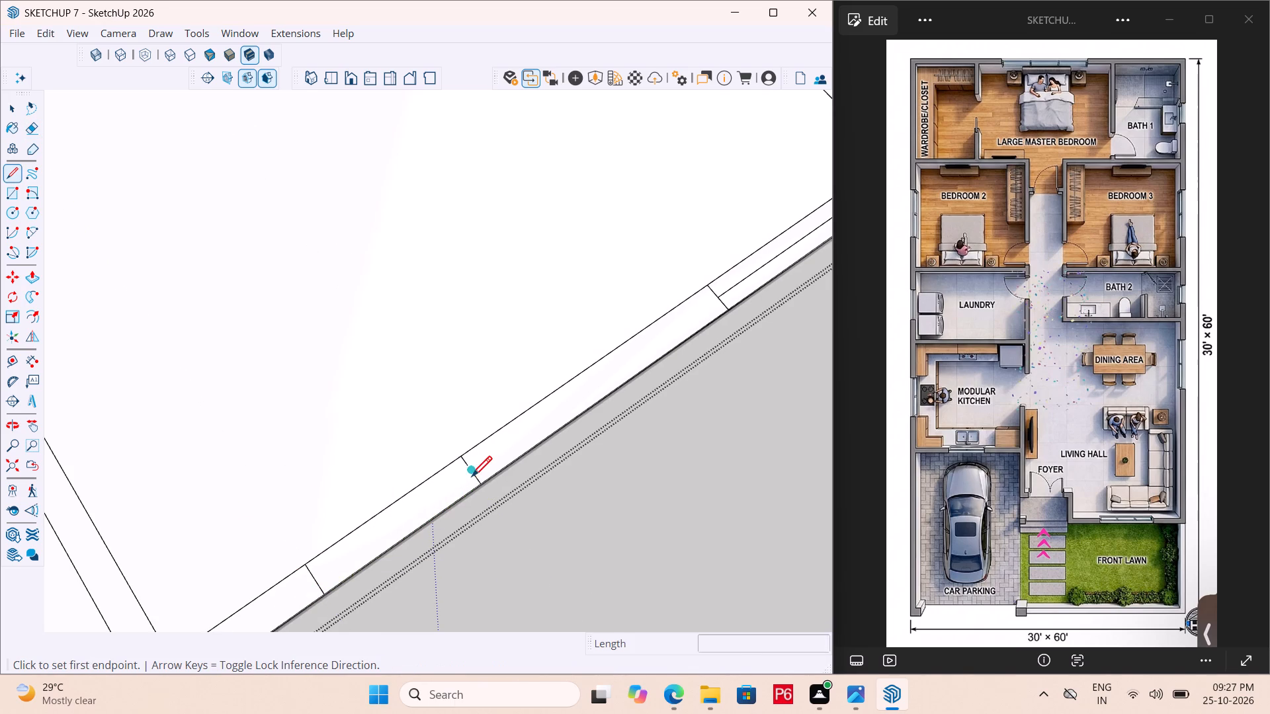
{"action": "left_click", "coordinate": [472, 479]}
{"action": "left_click", "coordinate": [317, 573]}
{"action": "scroll", "coordinate": [409, 468], "scroll_direction": "down", "scroll_amount": 3}
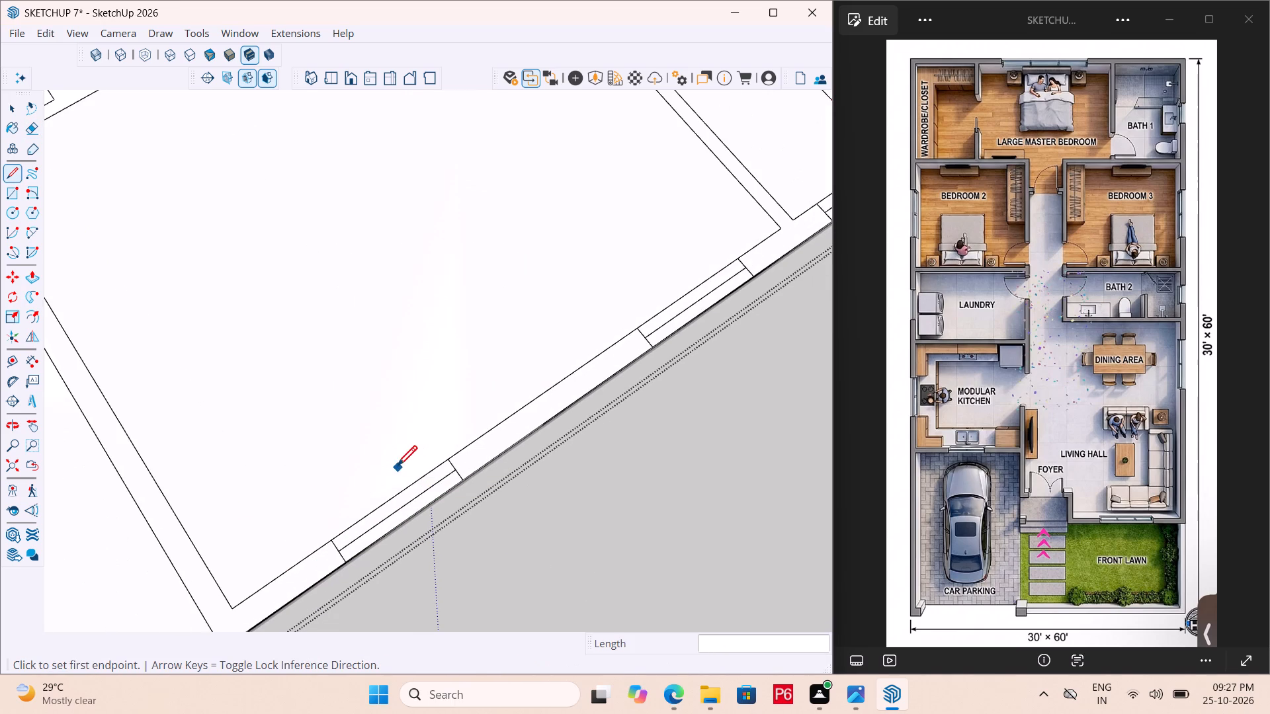
{"action": "key", "text": "ctrl+s"}
{"action": "key", "text": "ctrl+s"}
{"action": "key", "text": "ctrl+s"}
{"action": "key", "text": "ctrl+s"}
{"action": "key", "text": "ctrl+s"}
{"action": "key", "text": "ctrl+s"}
{"action": "key", "text": "ctrl+s"}
{"action": "key", "text": "ctrl+s"}
{"action": "key", "text": "ctrl+s"}
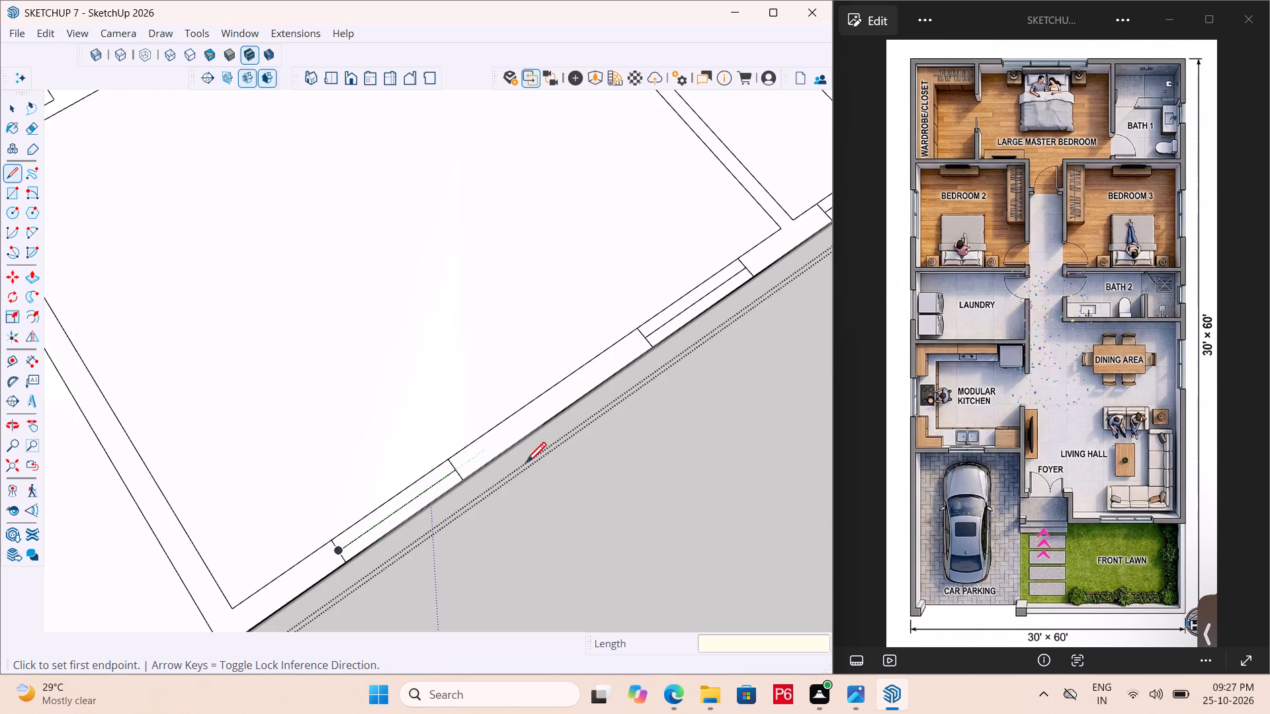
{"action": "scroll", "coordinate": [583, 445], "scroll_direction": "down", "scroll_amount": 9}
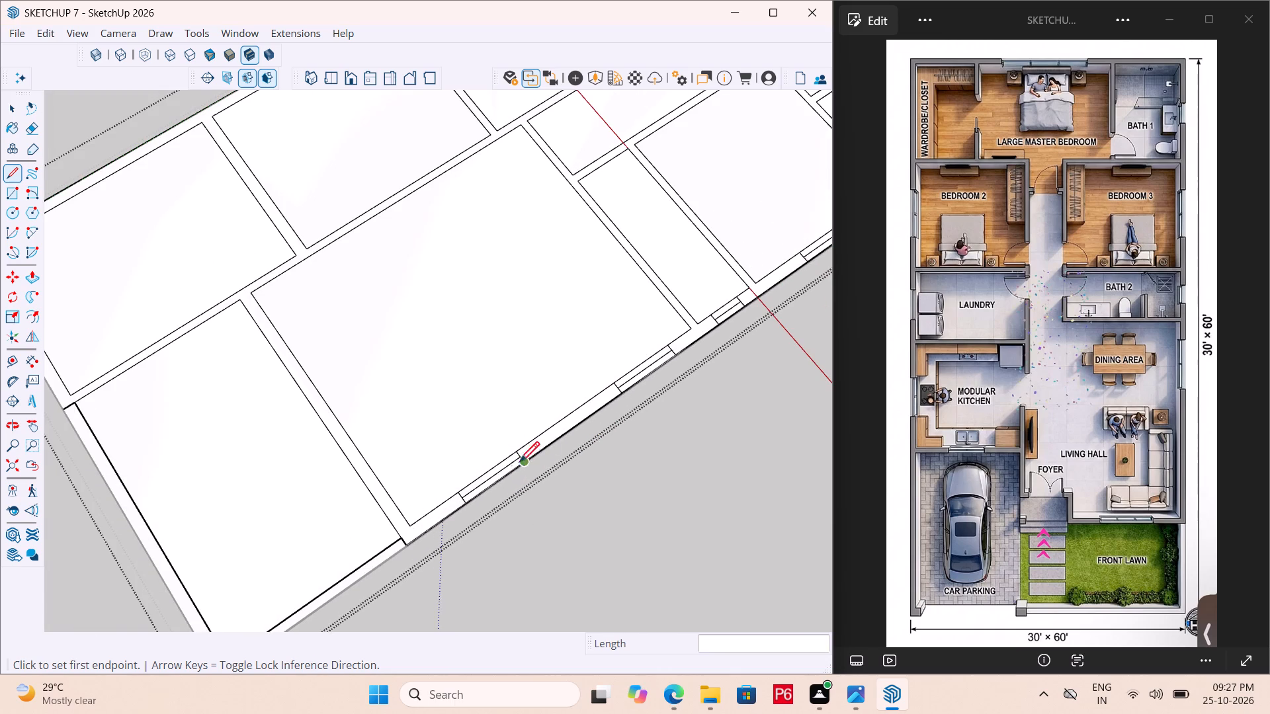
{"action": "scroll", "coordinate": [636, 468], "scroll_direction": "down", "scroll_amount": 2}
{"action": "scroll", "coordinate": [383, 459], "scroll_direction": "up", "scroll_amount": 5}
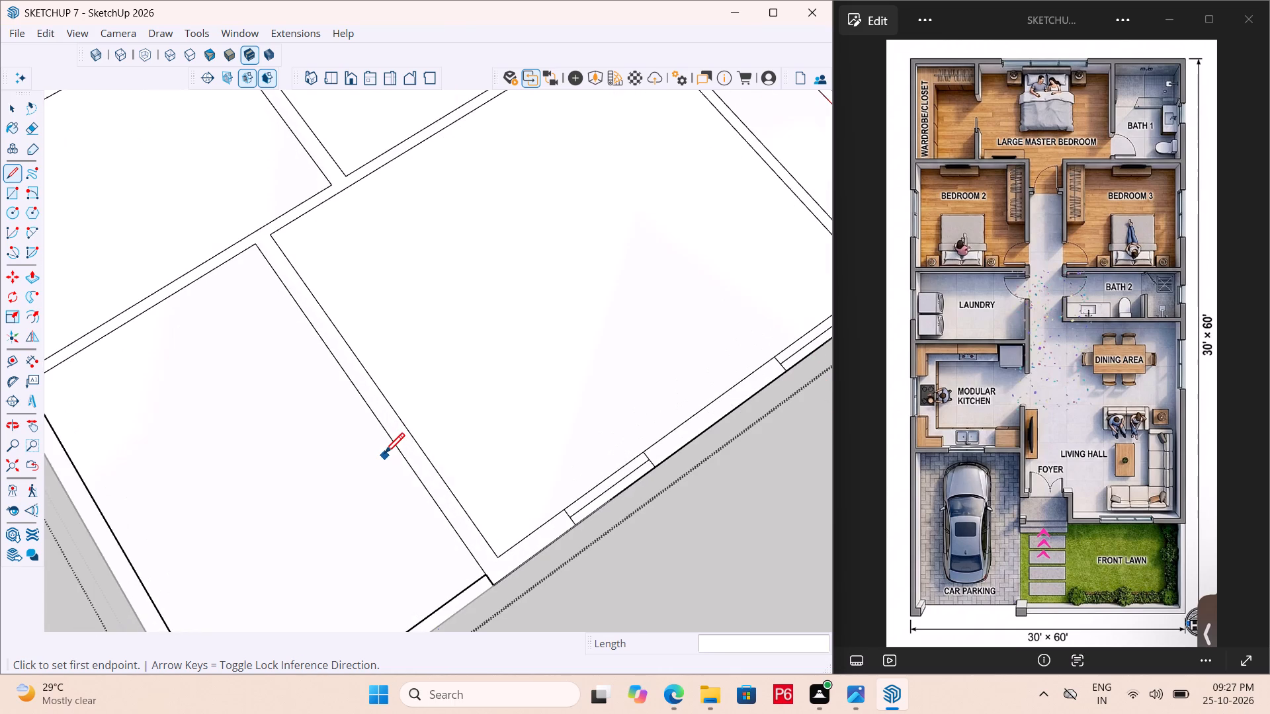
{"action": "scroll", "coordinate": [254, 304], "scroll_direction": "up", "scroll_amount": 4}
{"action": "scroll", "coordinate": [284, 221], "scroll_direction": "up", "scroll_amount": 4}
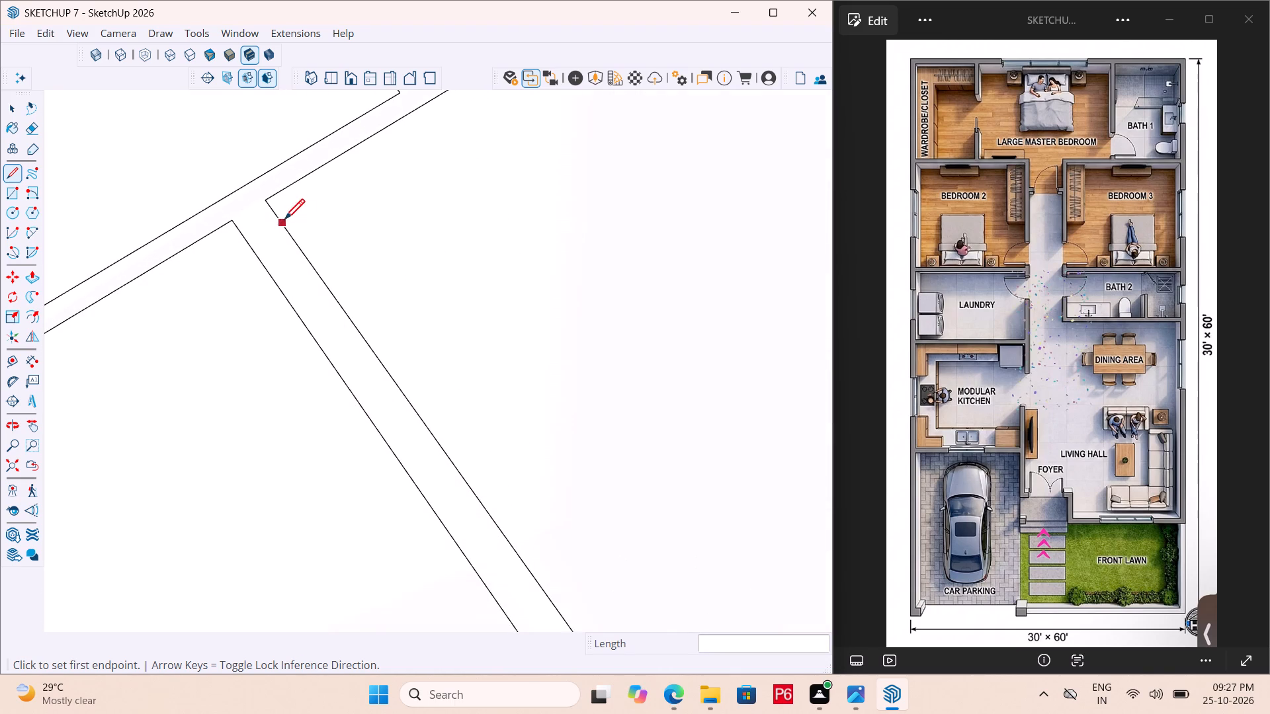
Draw a 9" line across the living hall's front wall near the foyer-end corner and place a guide 4' from it.
{"action": "left_click", "coordinate": [294, 245]}
{"action": "left_click", "coordinate": [263, 261]}
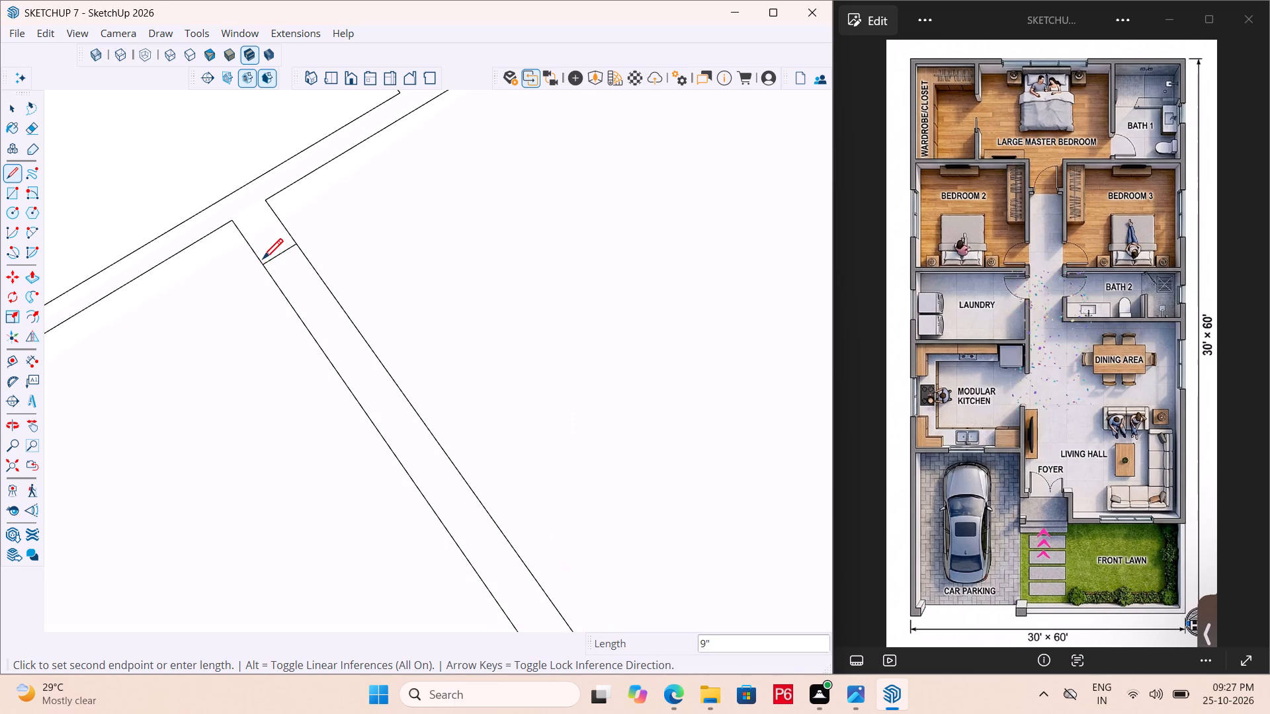
{"action": "key", "text": "t"}
{"action": "left_click", "coordinate": [282, 258]}
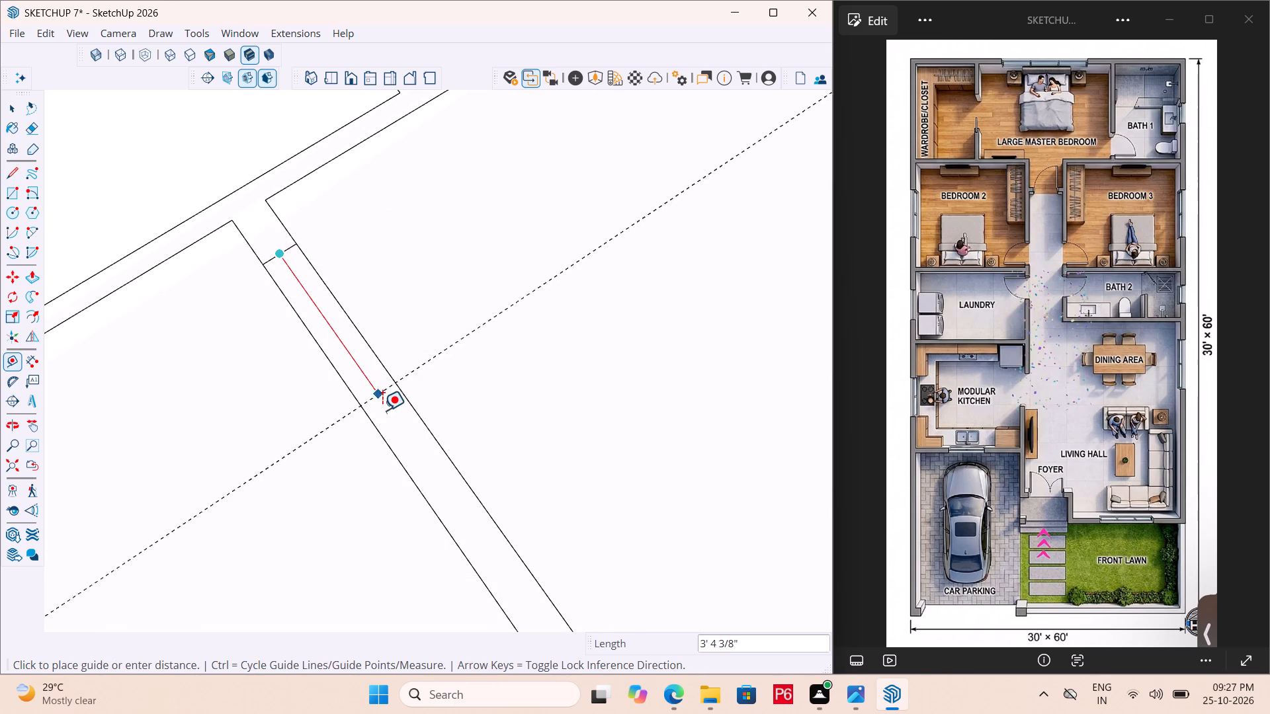
{"action": "type", "text": "4'"}
{"action": "key", "text": "Return"}
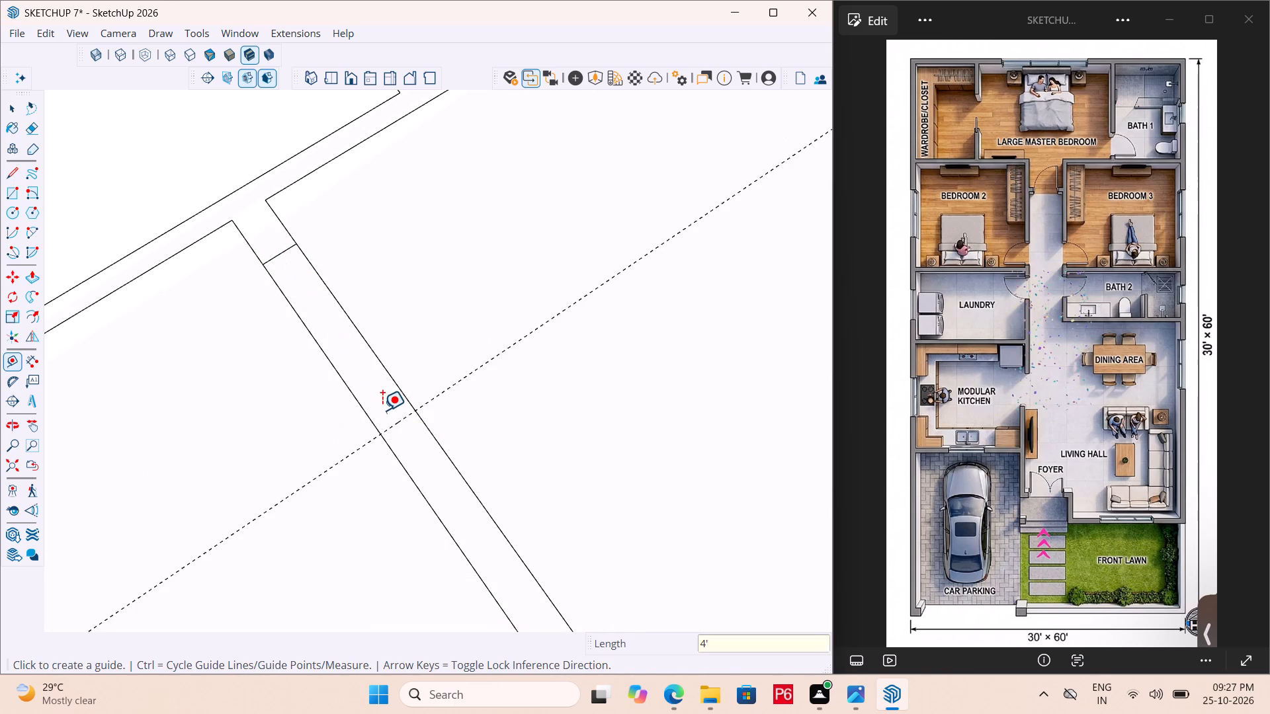
Draw a 9" line across the front wall at the 4' guide to complete the door opening, erase the guide, and save.
{"action": "key", "text": "l"}
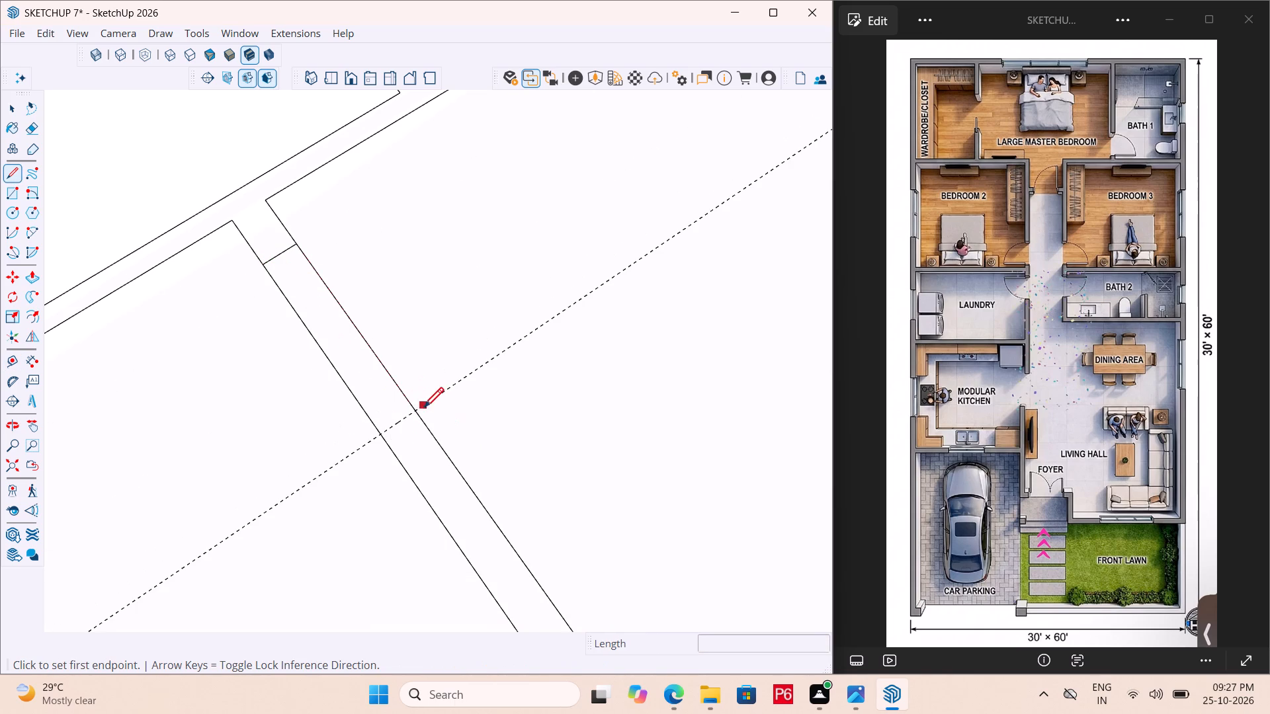
{"action": "left_click", "coordinate": [416, 413]}
{"action": "left_click", "coordinate": [380, 437]}
{"action": "key", "text": "e"}
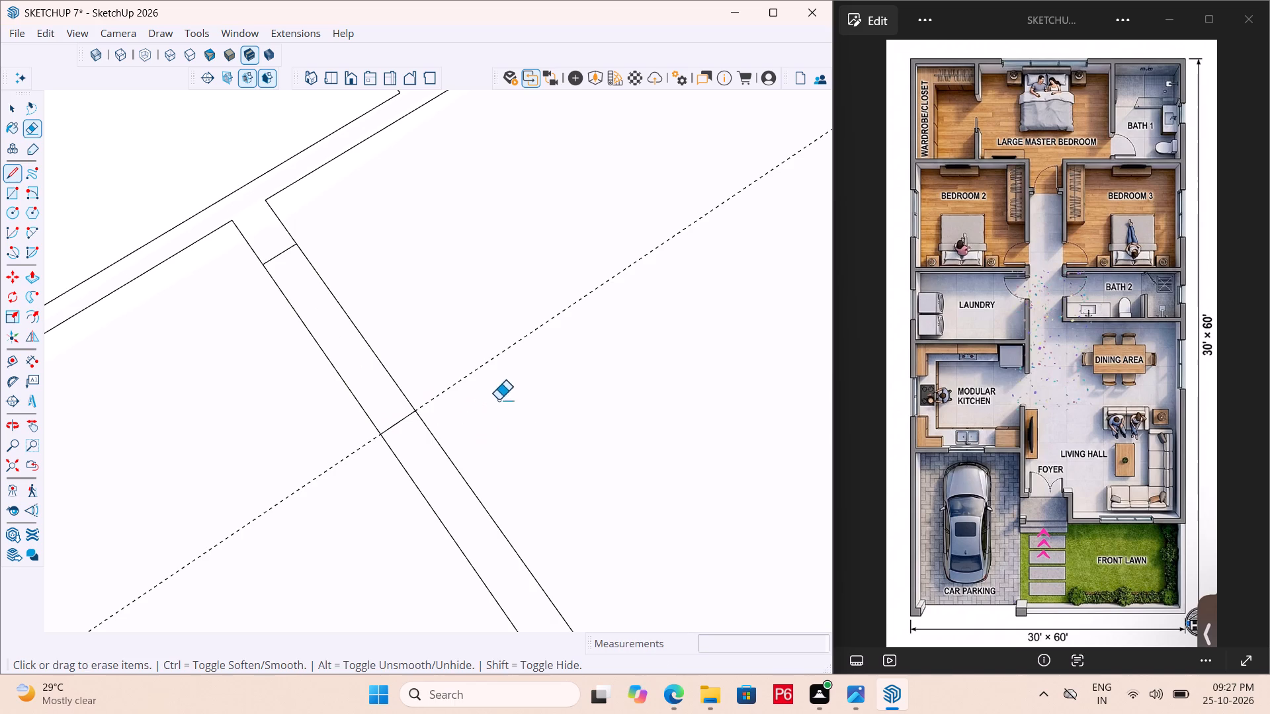
{"action": "left_click_drag", "start_coordinate": [499, 399], "coordinate": [515, 315]}
{"action": "key", "text": "ctrl+s"}
{"action": "key", "text": "ctrl+s"}
{"action": "key", "text": "ctrl+s"}
{"action": "key", "text": "ctrl+s"}
{"action": "key", "text": "ctrl+s"}
Draw a 9" centre line across the living hall's front wall about midway between the door opening and the outer side wall.
{"action": "scroll", "coordinate": [321, 280], "scroll_direction": "down", "scroll_amount": 3, "text": "ctrl"}
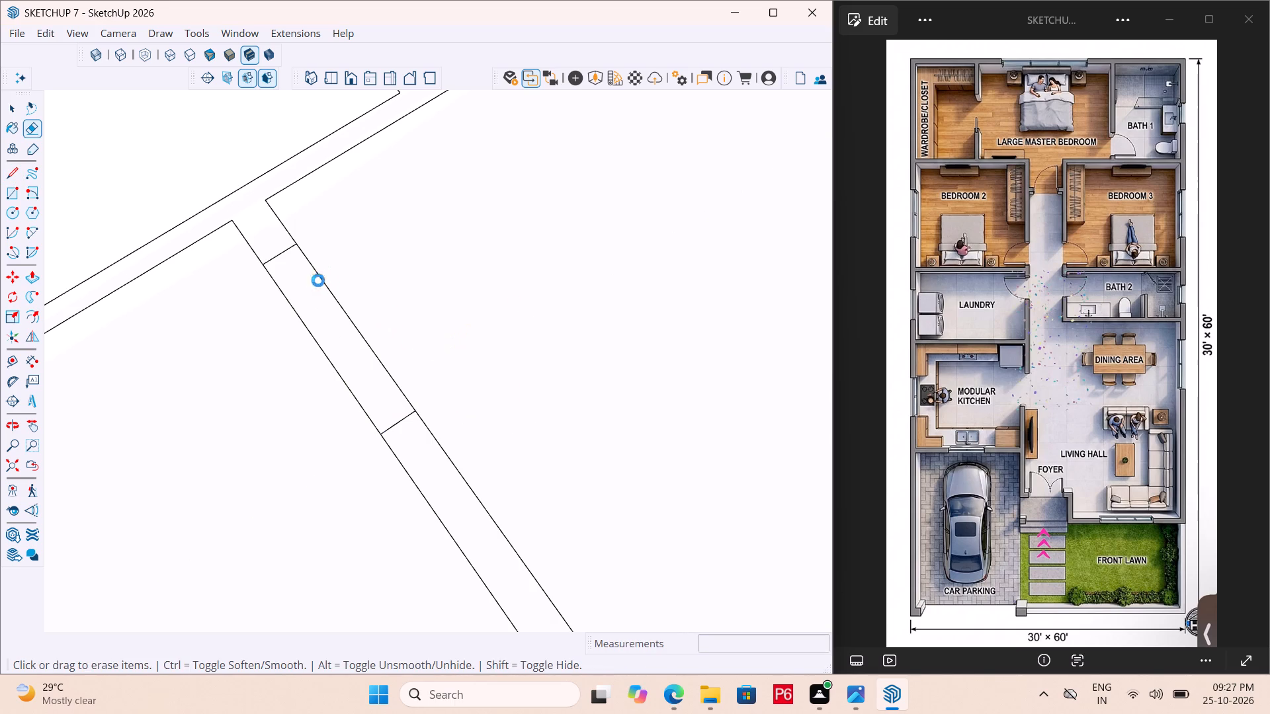
{"action": "scroll", "coordinate": [318, 280], "scroll_direction": "down", "scroll_amount": 3, "text": "ctrl"}
{"action": "scroll", "coordinate": [311, 321], "scroll_direction": "down", "scroll_amount": 5}
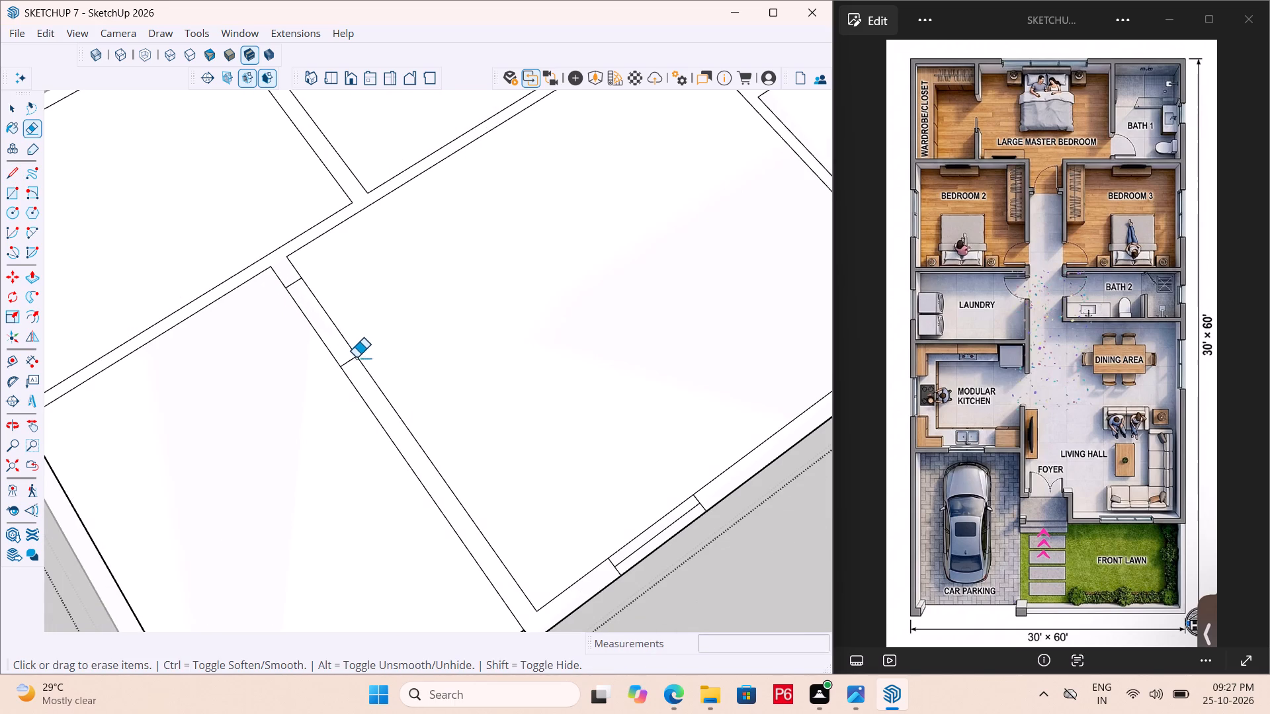
{"action": "scroll", "coordinate": [391, 370], "scroll_direction": "down", "scroll_amount": 4}
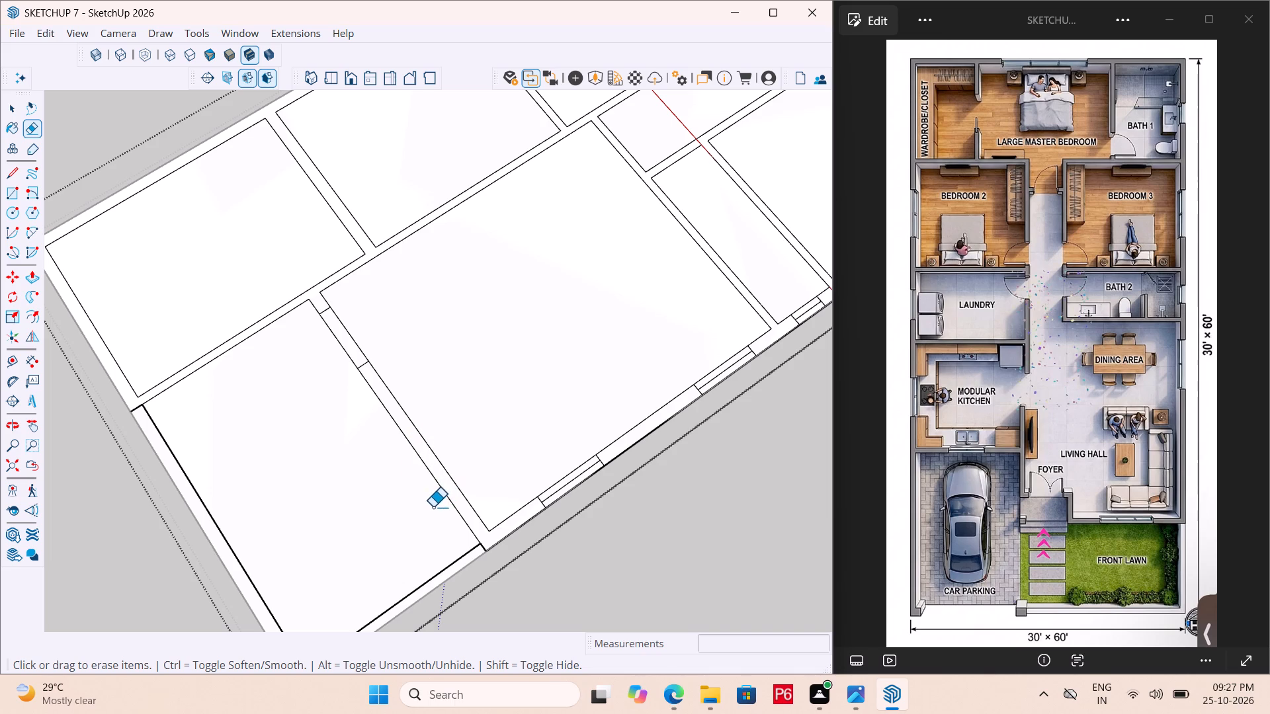
{"action": "scroll", "coordinate": [451, 512], "scroll_direction": "up", "scroll_amount": 5}
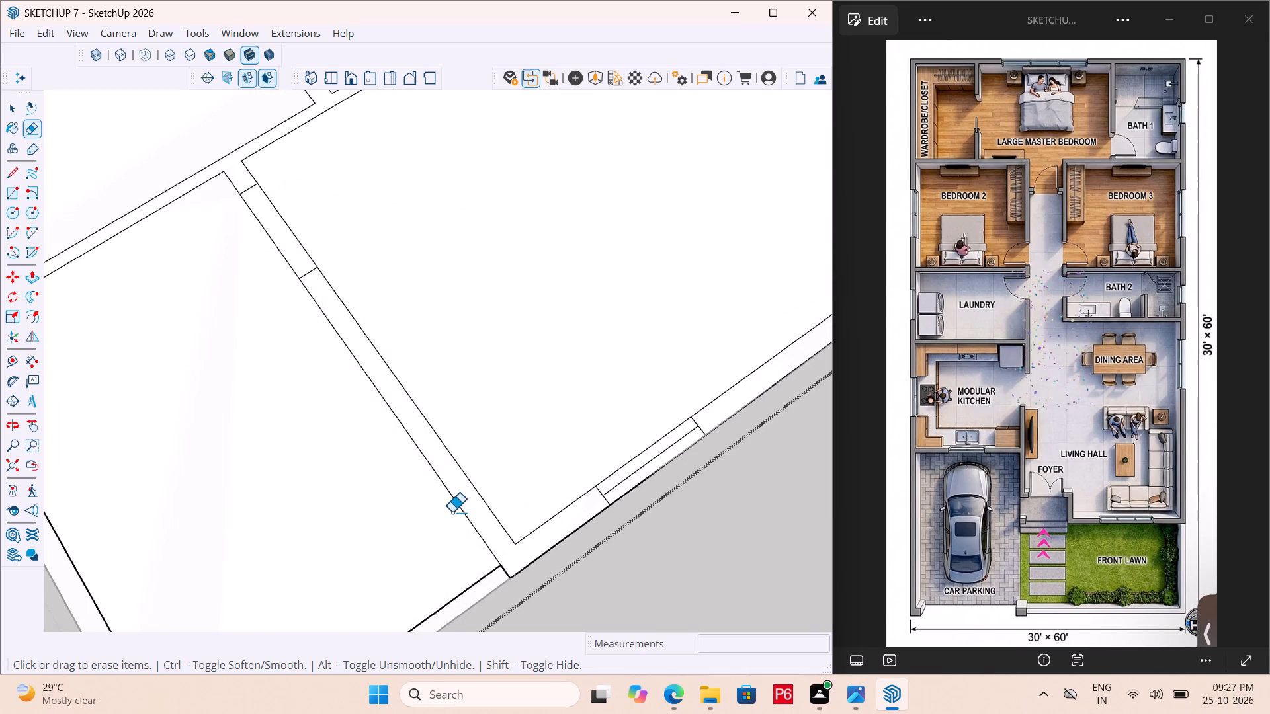
{"action": "type", "text": "LK"}
{"action": "key", "text": "l"}
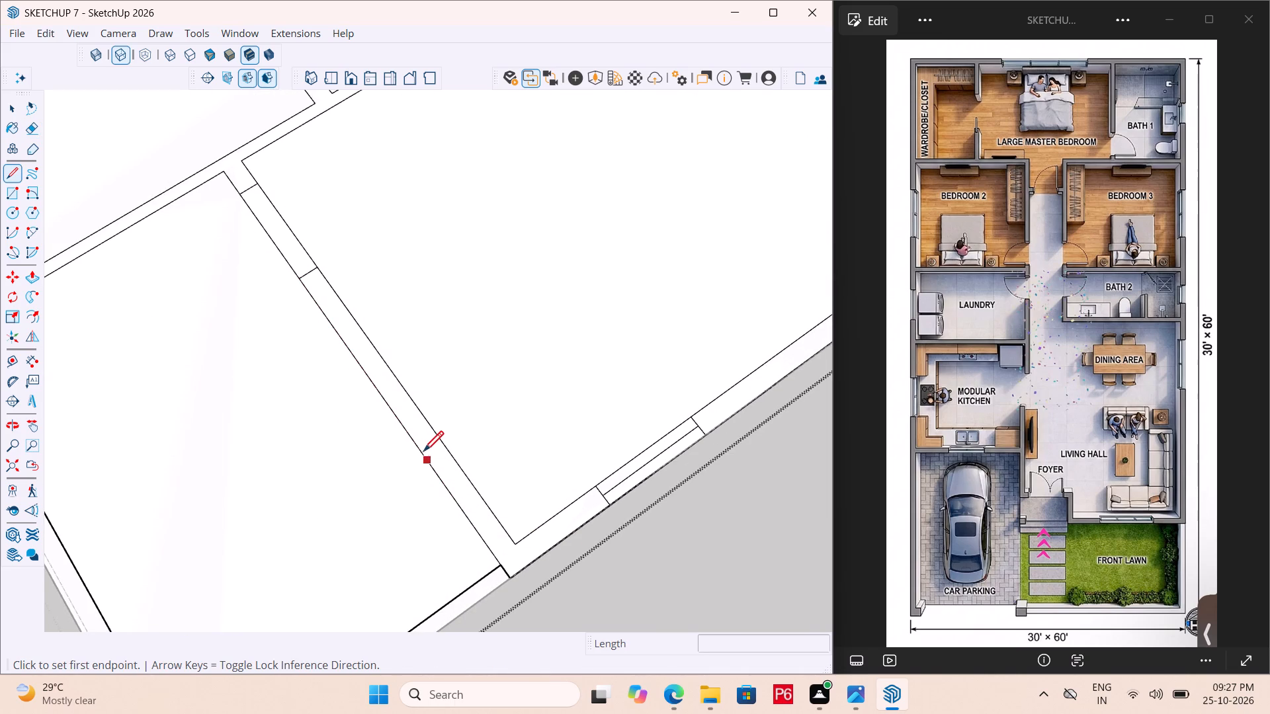
{"action": "left_click_drag", "start_coordinate": [406, 437], "coordinate": [424, 430]}
{"action": "left_click", "coordinate": [430, 422]}
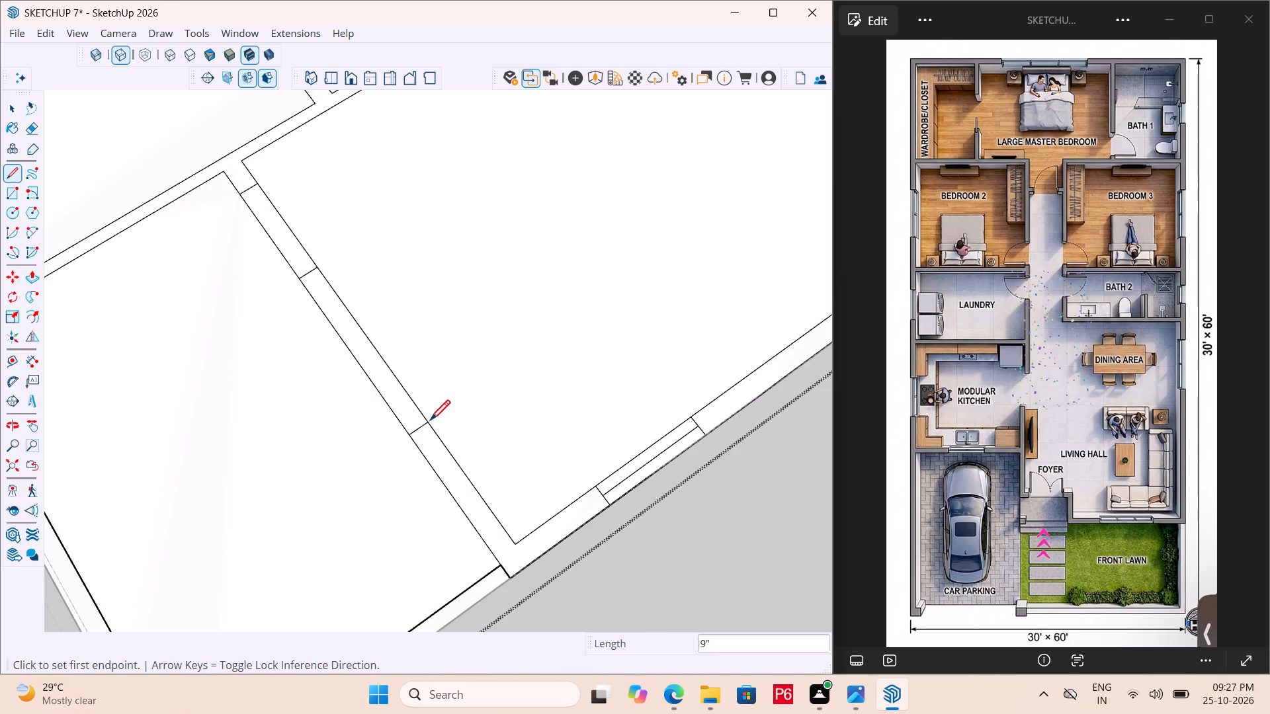
Place guides 1' to each side of the centre line on the living hall's front wall.
{"action": "key", "text": "space"}
{"action": "key", "text": "t"}
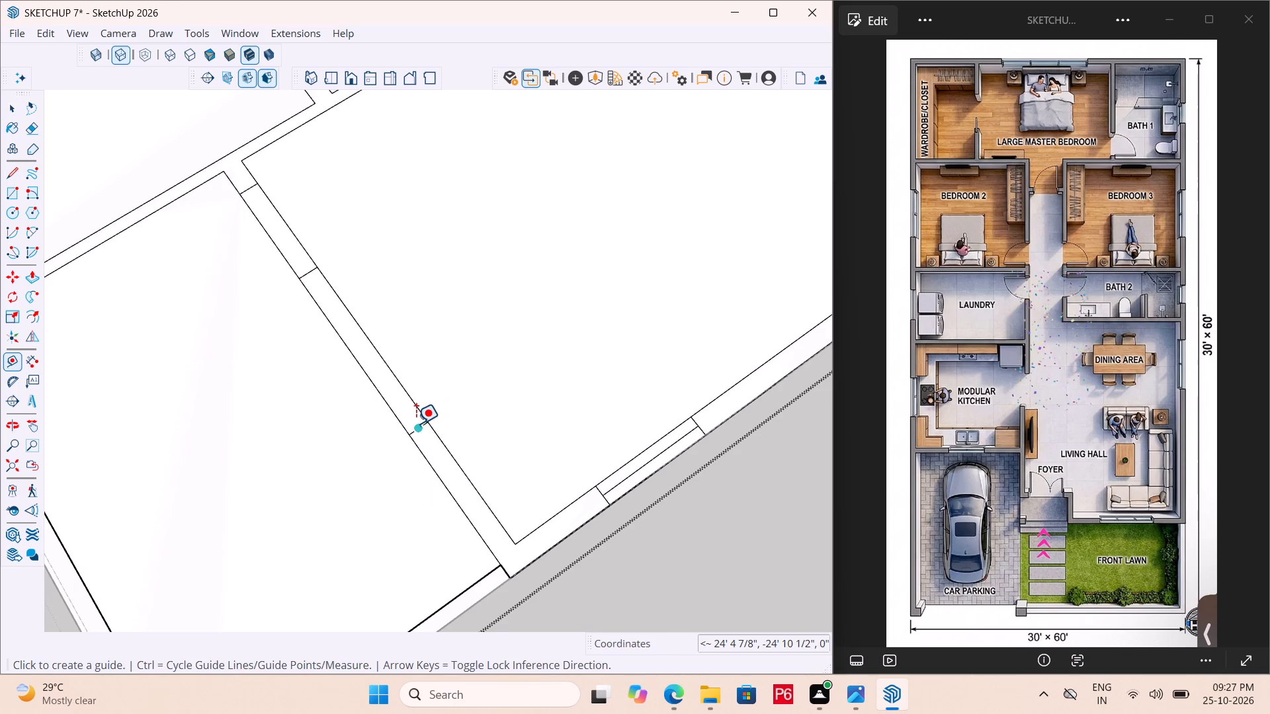
{"action": "left_click", "coordinate": [416, 424]}
{"action": "type", "text": "1'"}
{"action": "key", "text": "Return"}
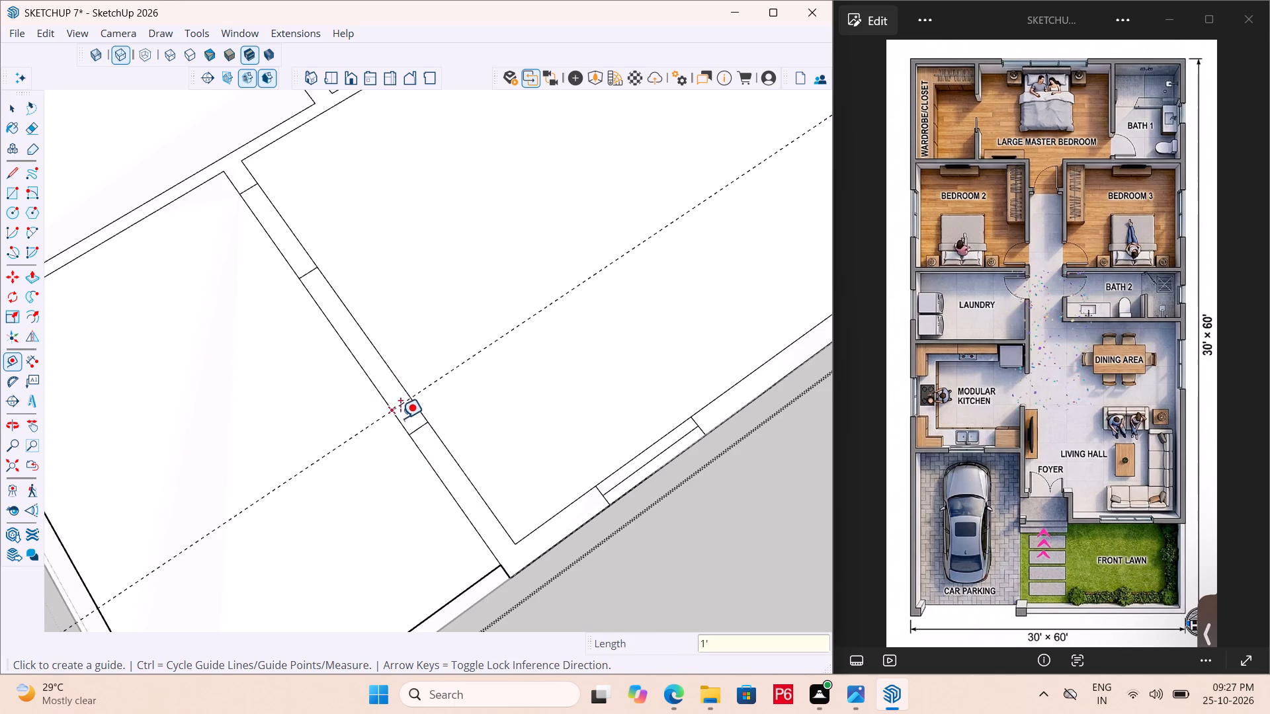
{"action": "left_click", "coordinate": [418, 424]}
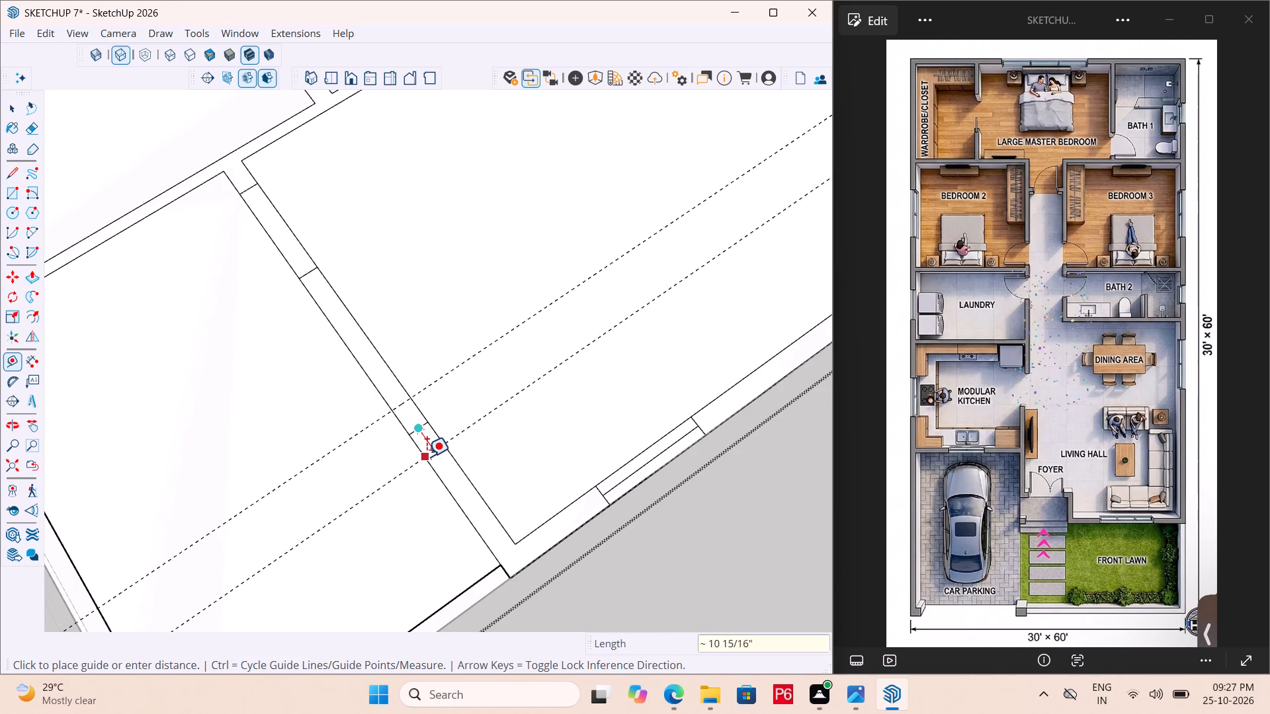
{"action": "type", "text": "1'"}
{"action": "key", "text": "Return"}
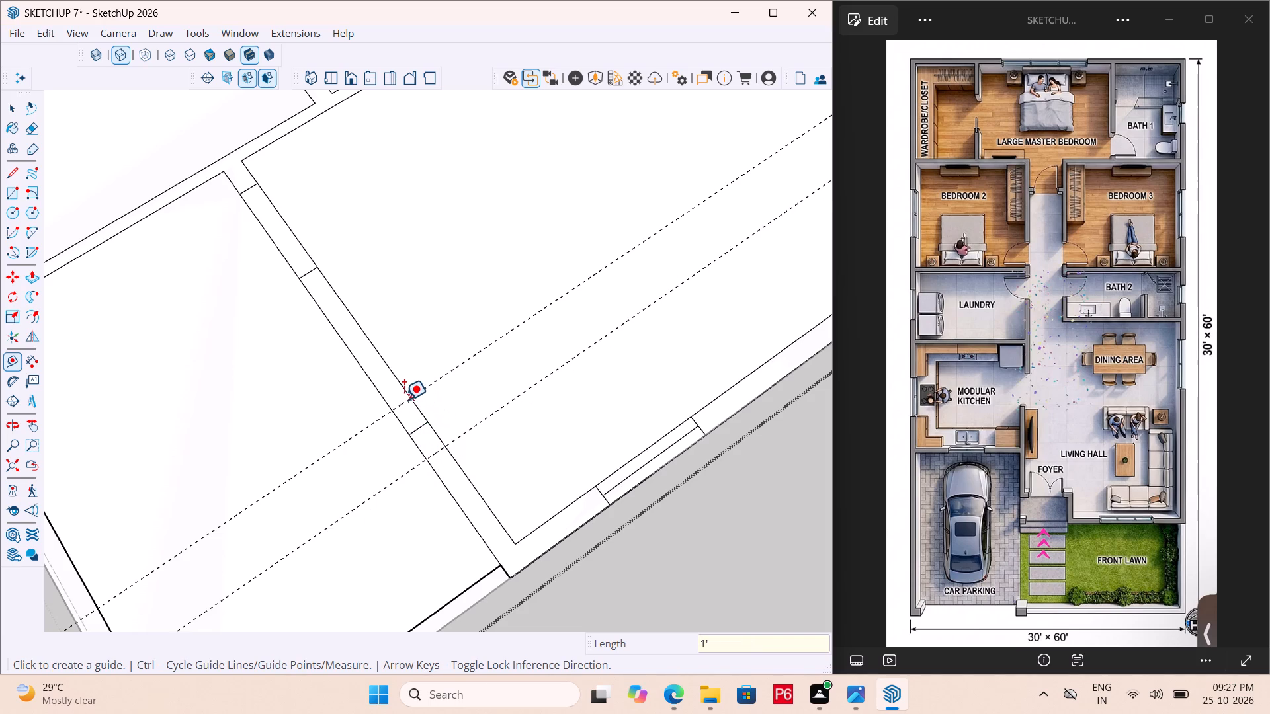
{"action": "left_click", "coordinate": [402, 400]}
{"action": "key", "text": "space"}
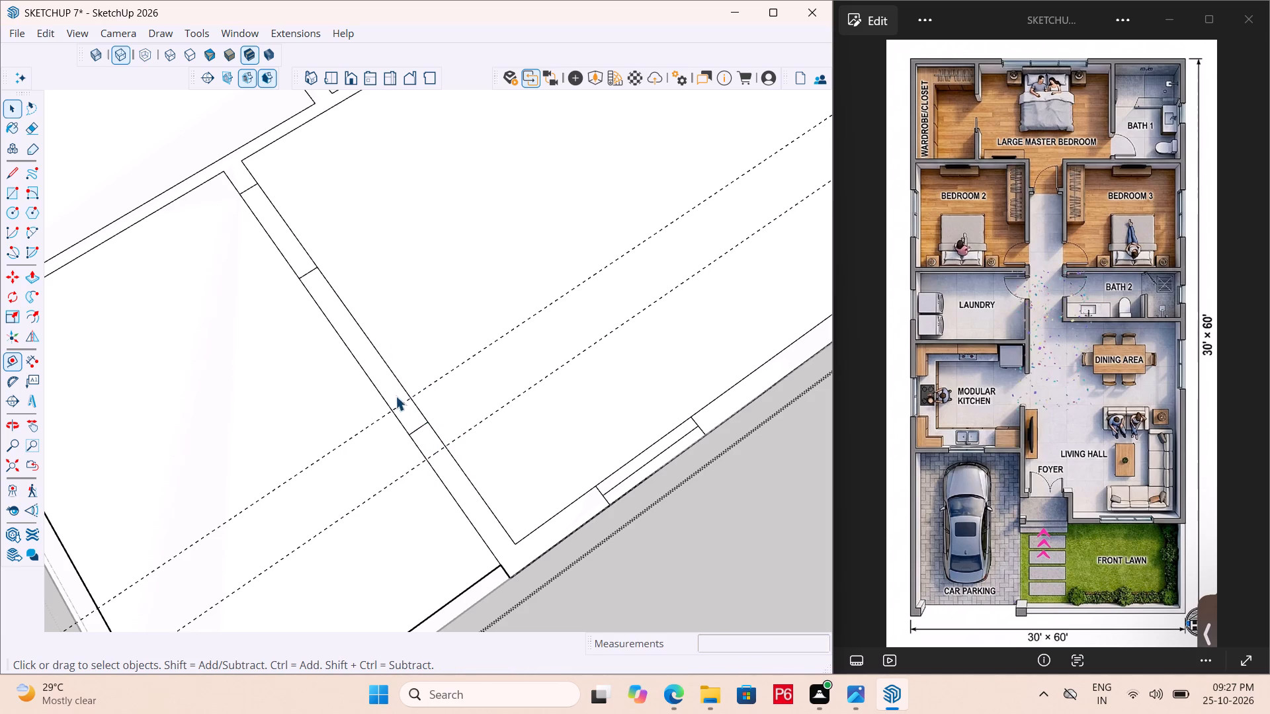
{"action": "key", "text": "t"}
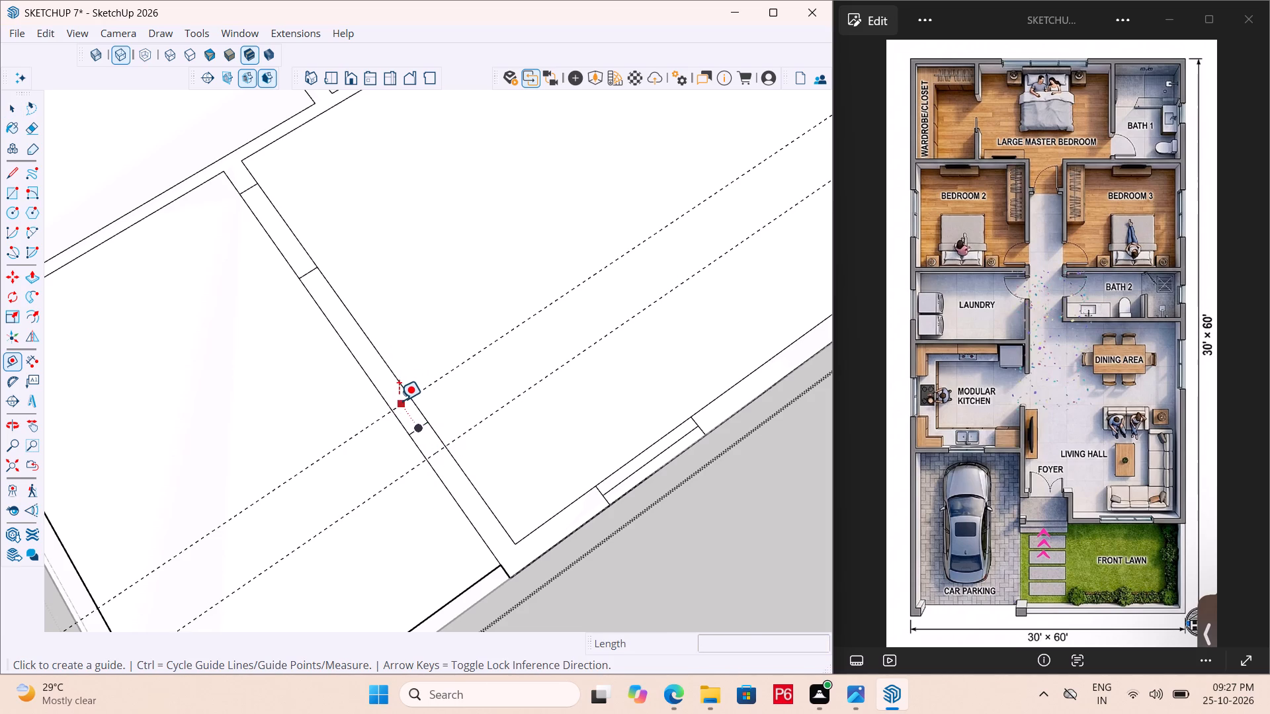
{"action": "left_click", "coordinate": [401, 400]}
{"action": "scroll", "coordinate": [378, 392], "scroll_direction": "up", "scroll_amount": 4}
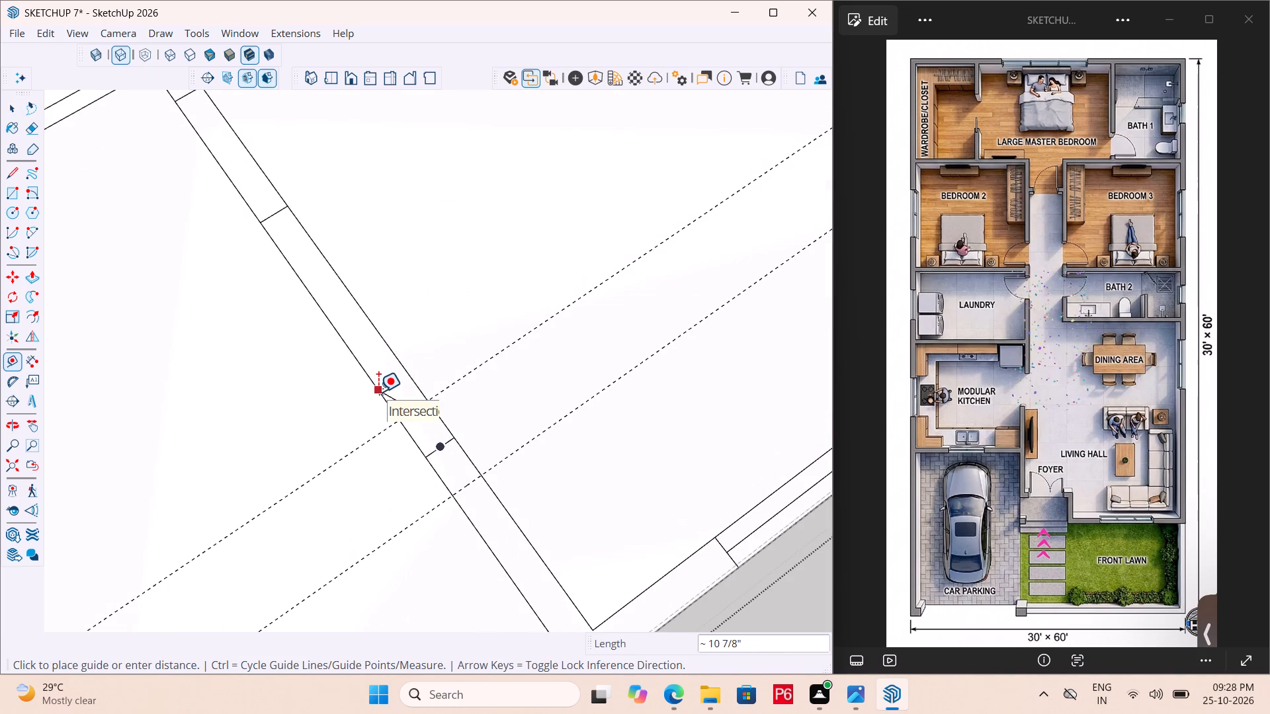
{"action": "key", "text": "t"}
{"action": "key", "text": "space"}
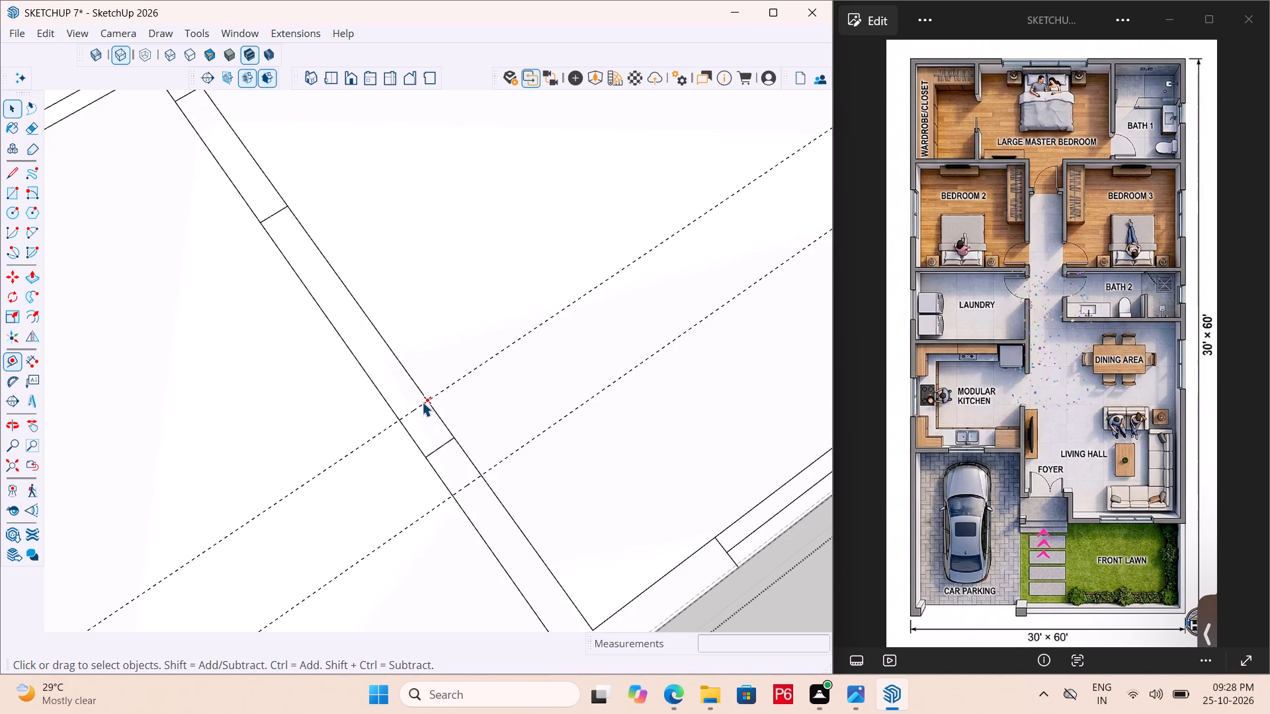
Place two more guides across the living hall's front wall, each 2' outward from one of the two existing guides.
{"action": "key", "text": "t"}
{"action": "scroll", "coordinate": [420, 413], "scroll_direction": "up", "scroll_amount": 4}
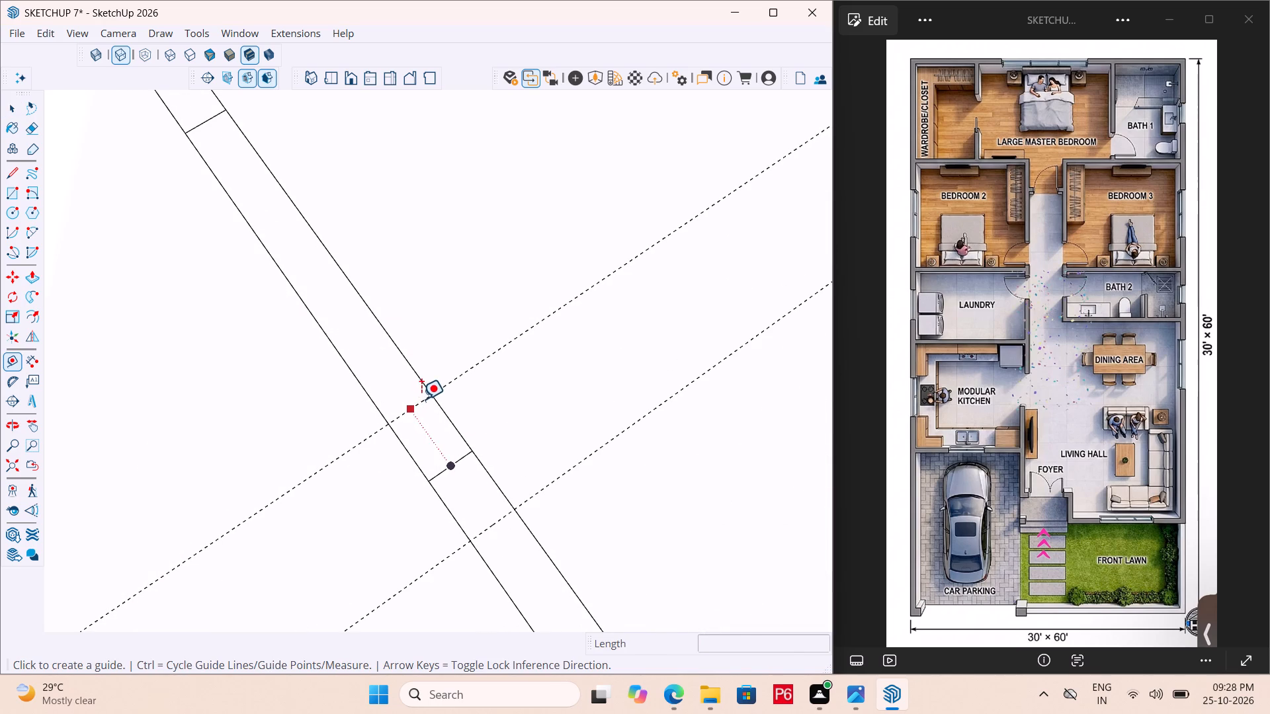
{"action": "left_click", "coordinate": [419, 399]}
{"action": "type", "text": "2'"}
{"action": "key", "text": "Return"}
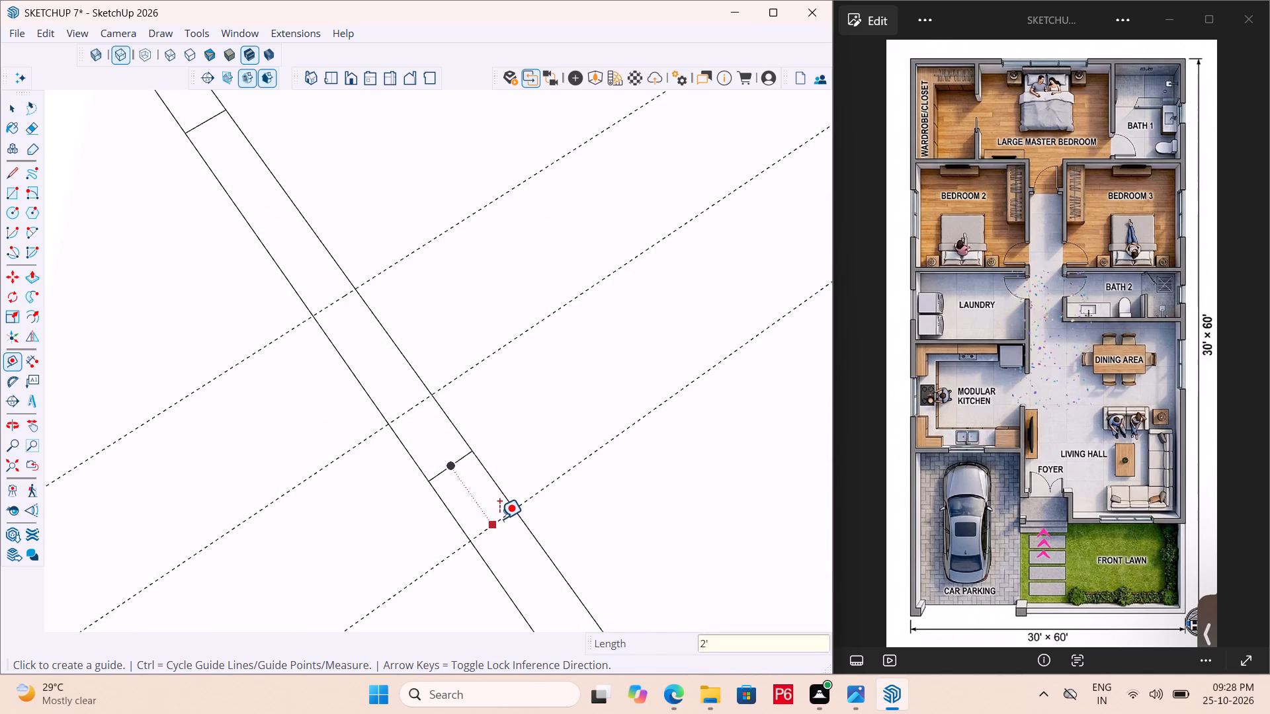
{"action": "left_click", "coordinate": [499, 519]}
{"action": "scroll", "coordinate": [446, 451], "scroll_direction": "down", "scroll_amount": 4}
{"action": "key", "text": "space"}
{"action": "scroll", "coordinate": [509, 532], "scroll_direction": "up", "scroll_amount": 3}
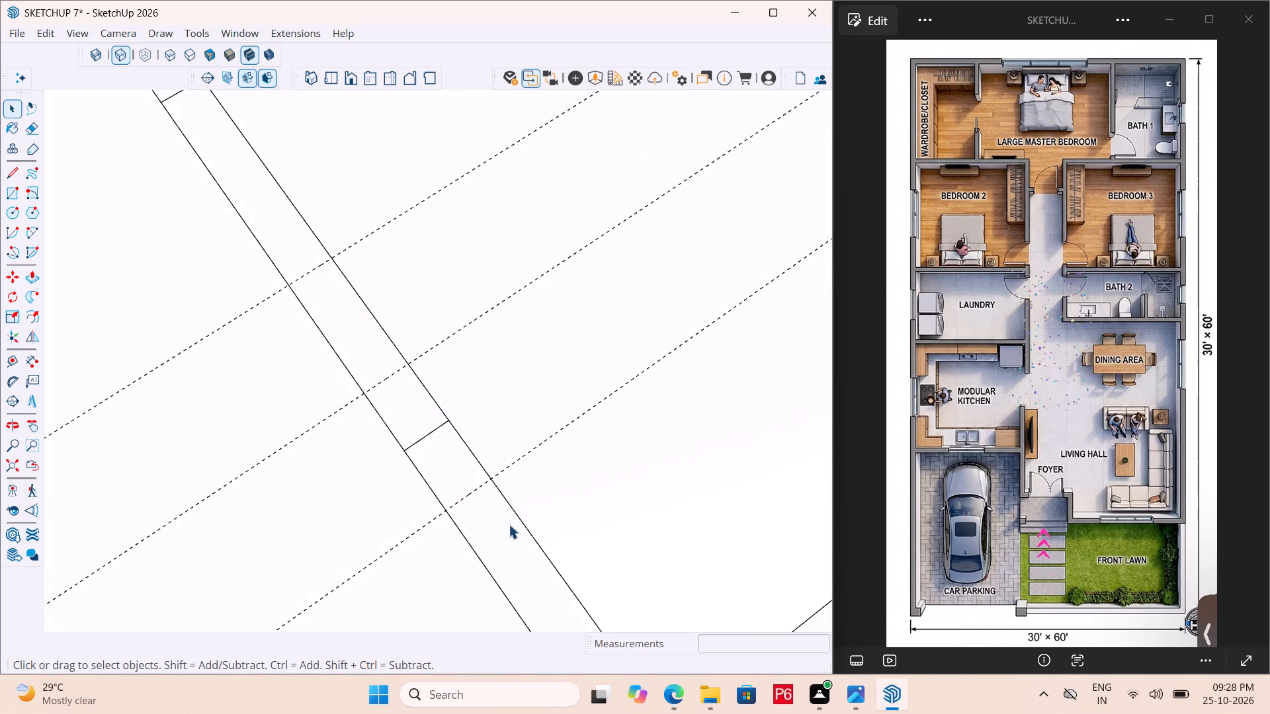
{"action": "key", "text": "t"}
{"action": "left_click", "coordinate": [478, 487]}
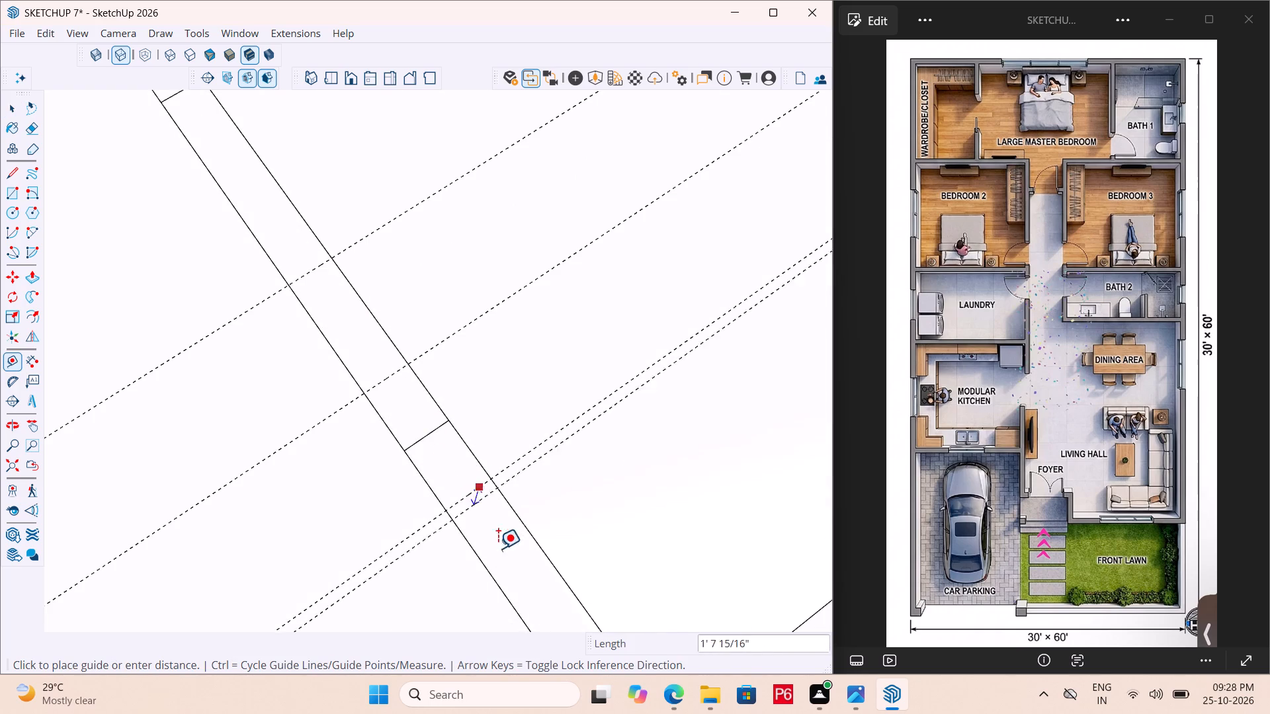
{"action": "scroll", "coordinate": [386, 426], "scroll_direction": "down", "scroll_amount": 4}
{"action": "type", "text": "2'"}
{"action": "key", "text": "Return"}
{"action": "scroll", "coordinate": [436, 450], "scroll_direction": "down", "scroll_amount": 4}
{"action": "middle_click_drag", "start_coordinate": [417, 410], "coordinate": [410, 386]}
{"action": "scroll", "coordinate": [478, 525], "scroll_direction": "up", "scroll_amount": 4}
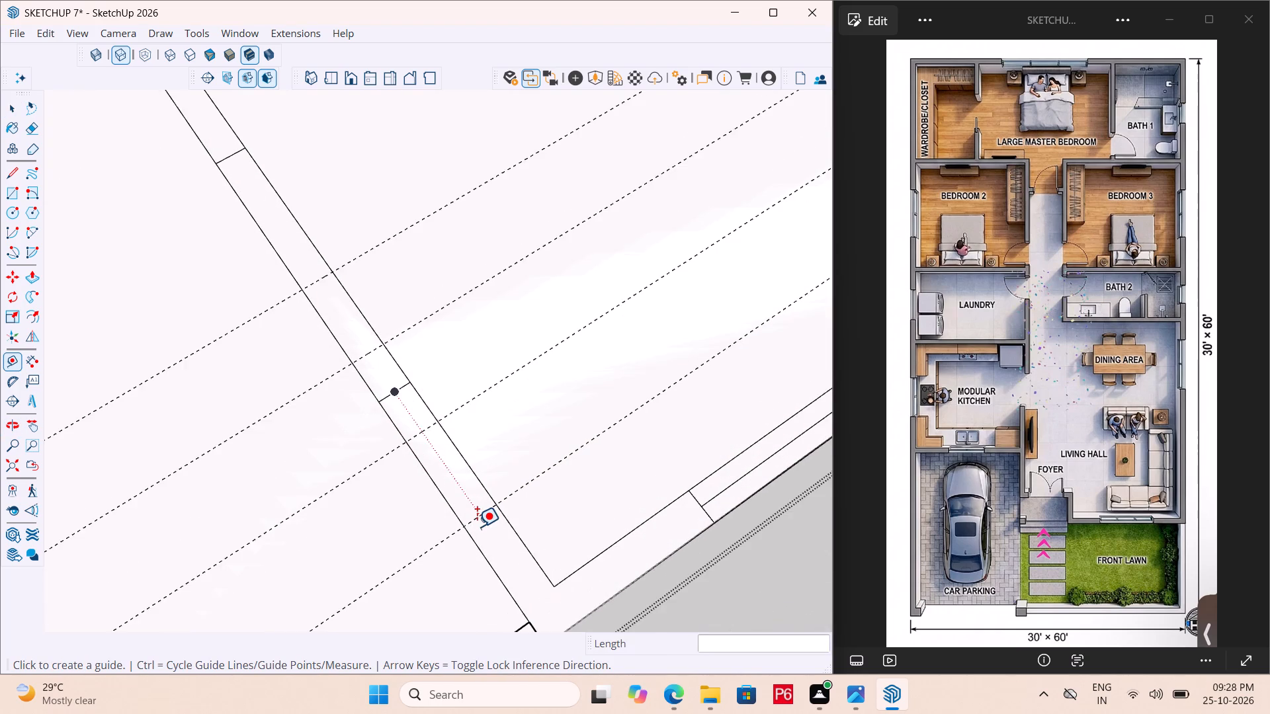
Erase the centre line between the guides on the living hall's front wall.
{"action": "key", "text": "e"}
{"action": "left_click_drag", "start_coordinate": [394, 382], "coordinate": [389, 374]}
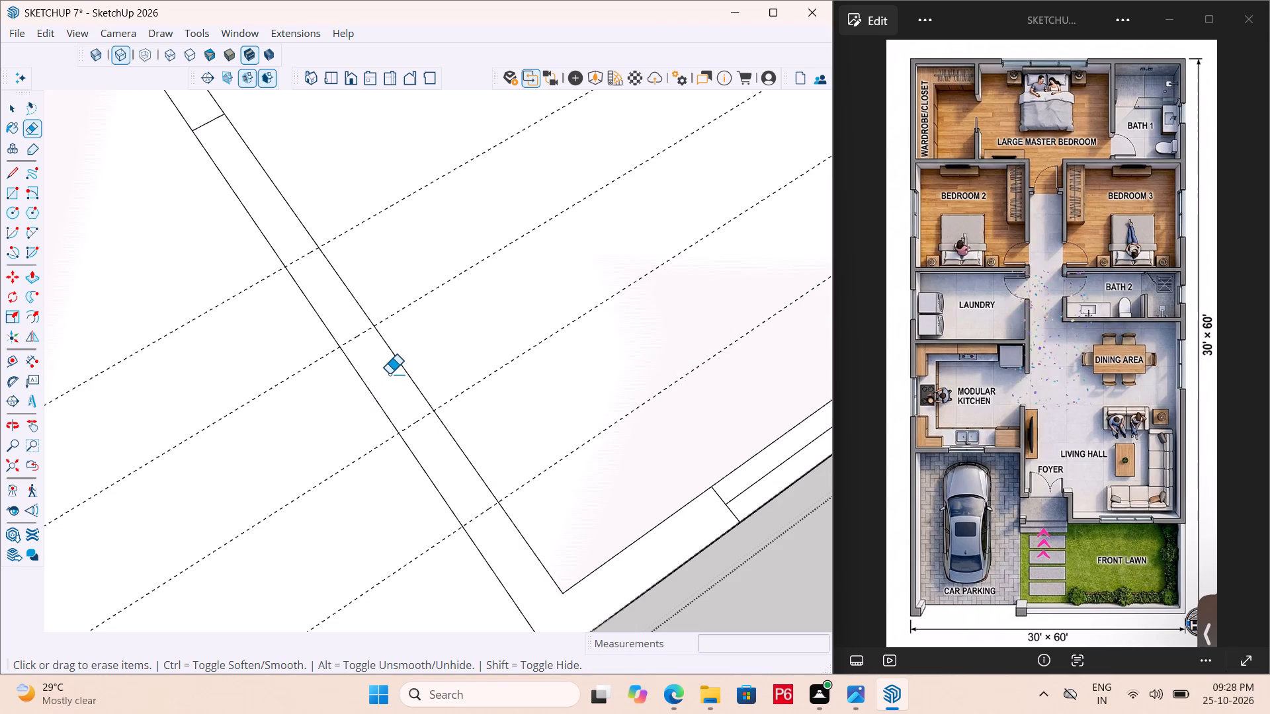
Draw 9" lines across the living hall's front wall at all four guides to mark the three-part window opening, and save.
{"action": "key", "text": "l"}
{"action": "left_click_drag", "start_coordinate": [463, 529], "coordinate": [481, 520]}
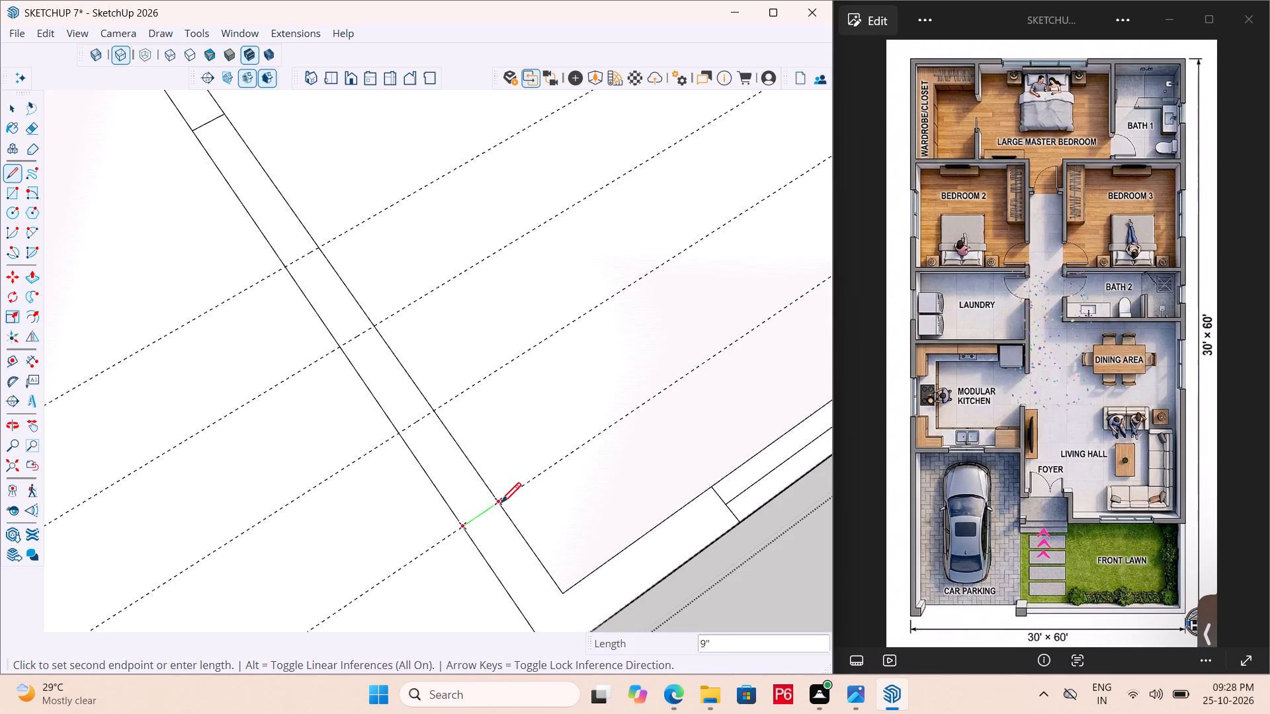
{"action": "double_click", "coordinate": [501, 504]}
{"action": "left_click_drag", "start_coordinate": [394, 436], "coordinate": [405, 430]}
{"action": "left_click", "coordinate": [429, 414]}
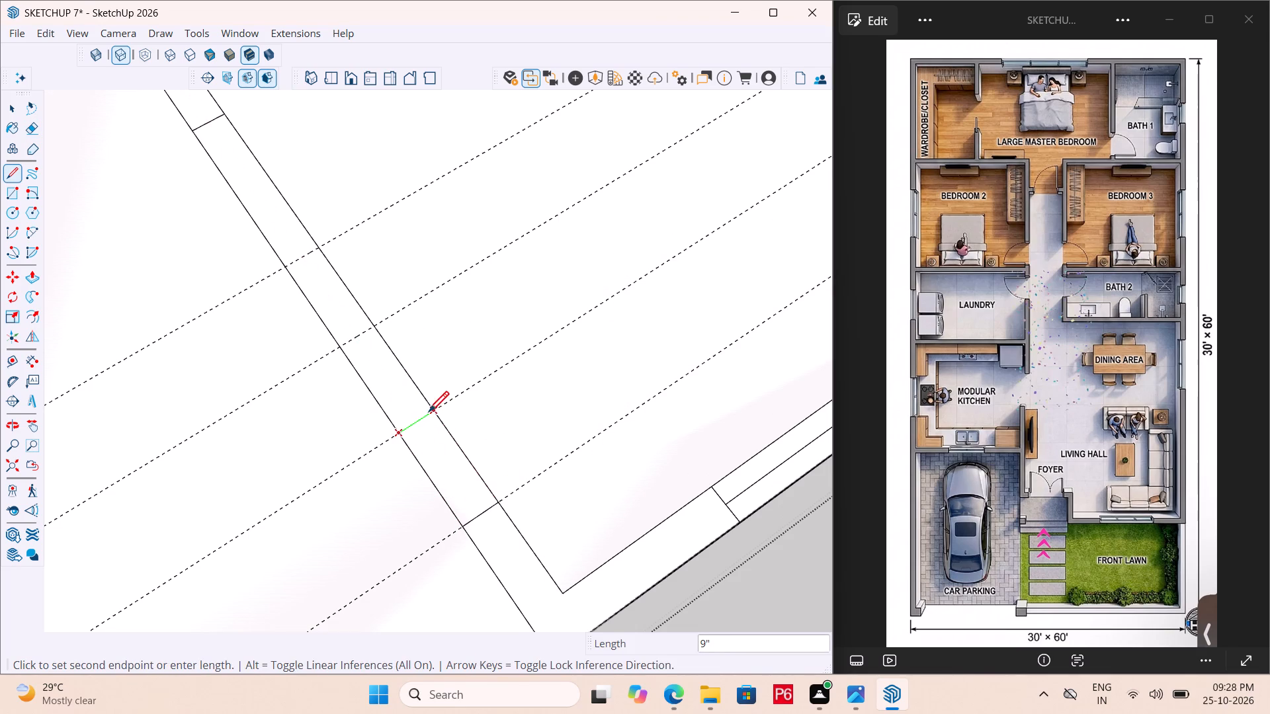
{"action": "left_click_drag", "start_coordinate": [343, 350], "coordinate": [352, 344]}
{"action": "left_click", "coordinate": [374, 331]}
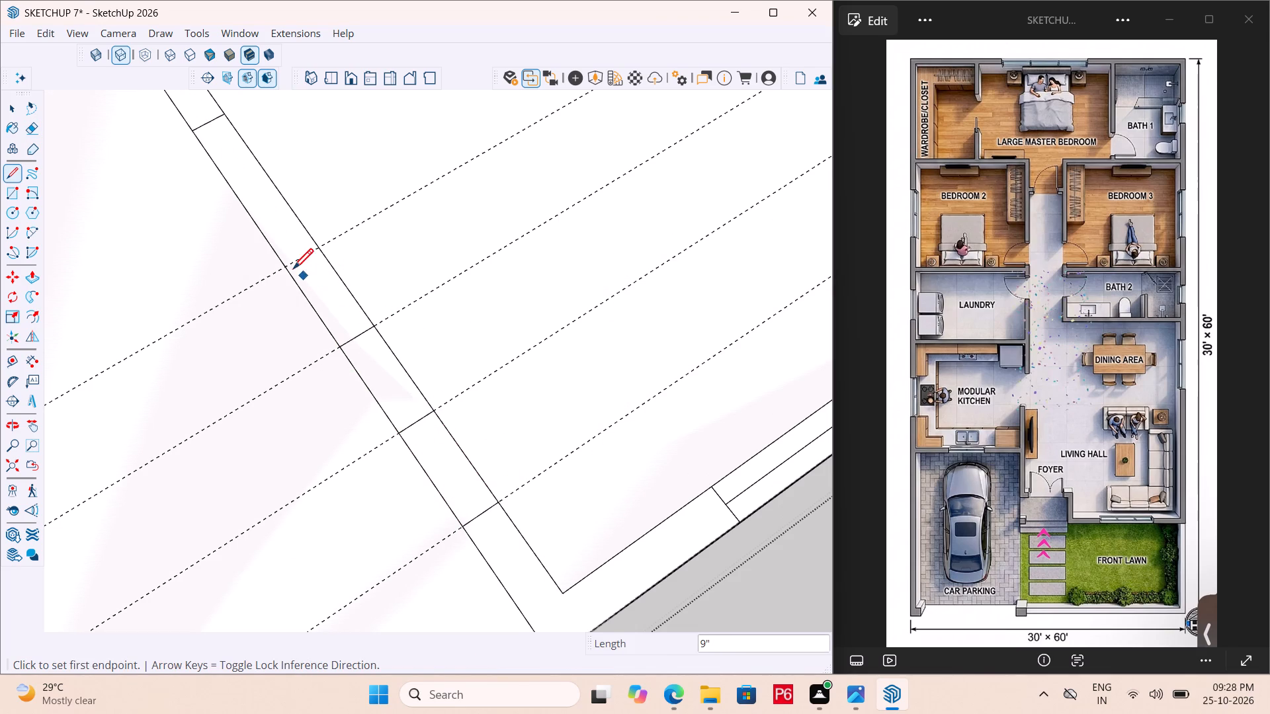
{"action": "left_click", "coordinate": [287, 270]}
{"action": "left_click", "coordinate": [315, 249]}
{"action": "key", "text": "ctrl+s"}
{"action": "key", "text": "ctrl+s"}
{"action": "key", "text": "ctrl+s"}
{"action": "key", "text": "ctrl+s"}
{"action": "key", "text": "ctrl+s"}
{"action": "key", "text": "ctrl+s"}
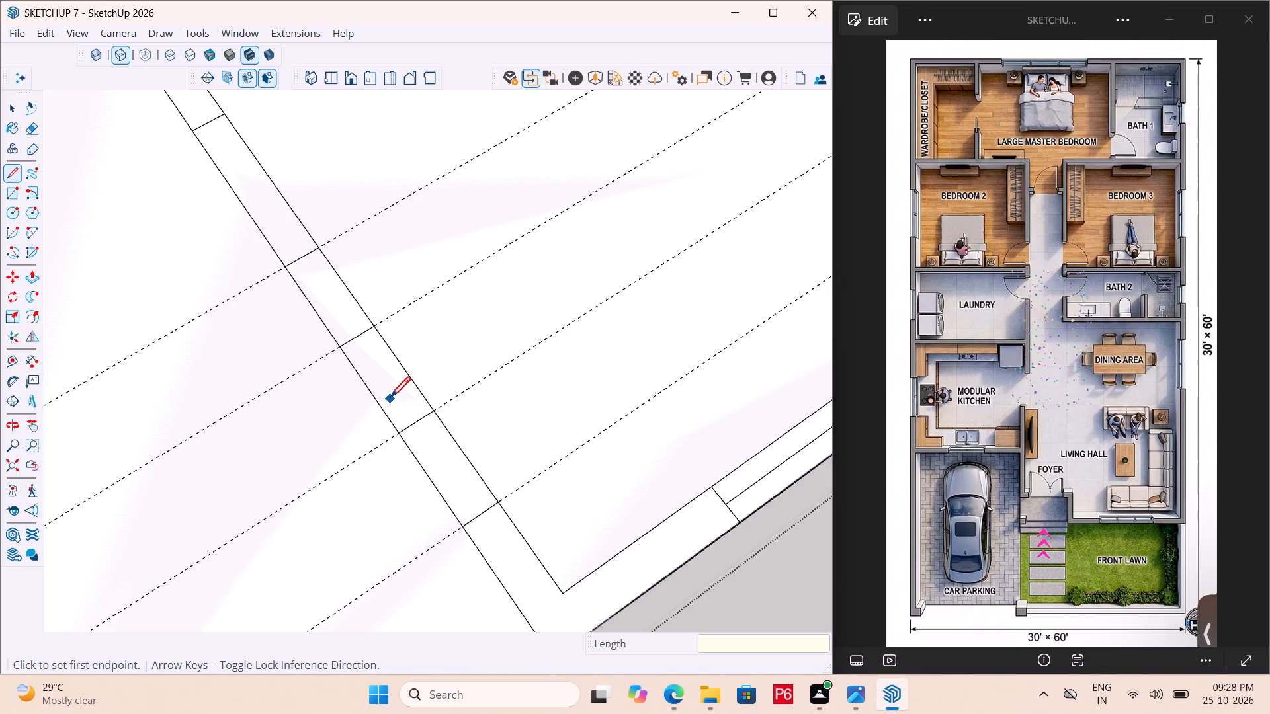
Draw a window line between the midpoints of the outermost end lines of the front wall's window opening.
{"action": "left_click_drag", "start_coordinate": [482, 516], "coordinate": [472, 507]}
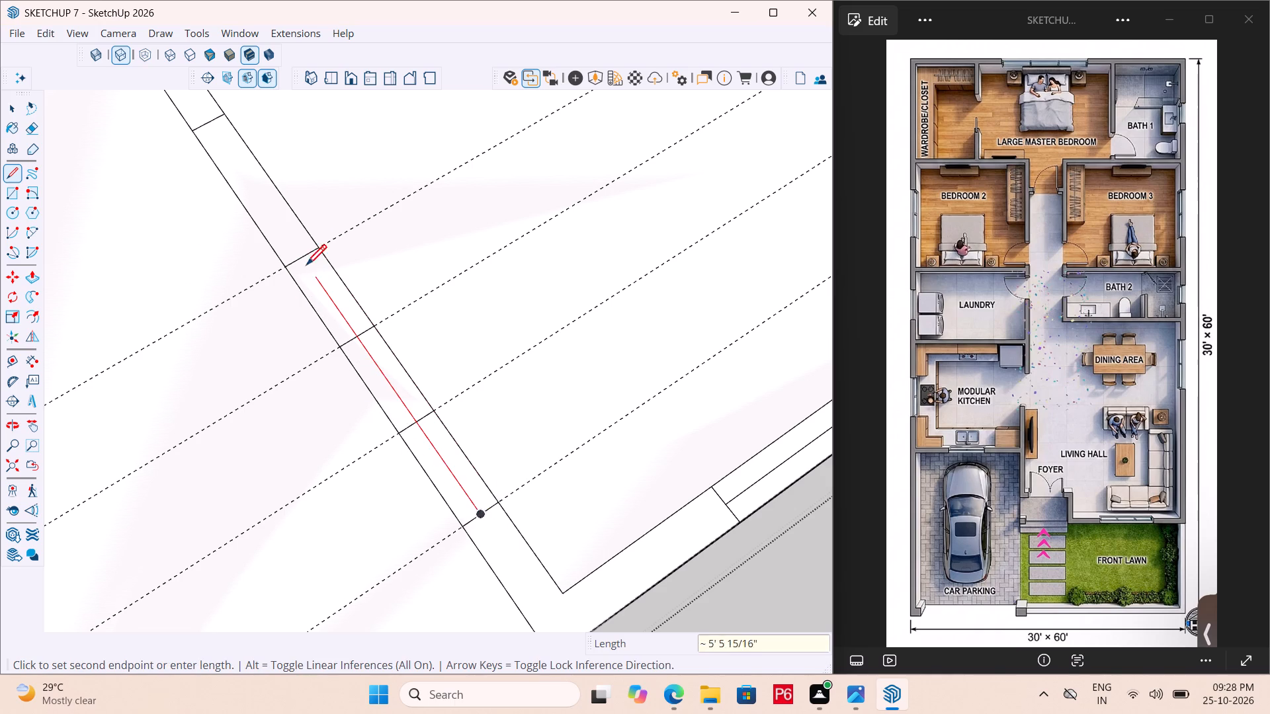
{"action": "left_click", "coordinate": [306, 257]}
{"action": "key", "text": "space"}
Erase the four guides at the living hall's front wall window and save.
{"action": "key", "text": "e"}
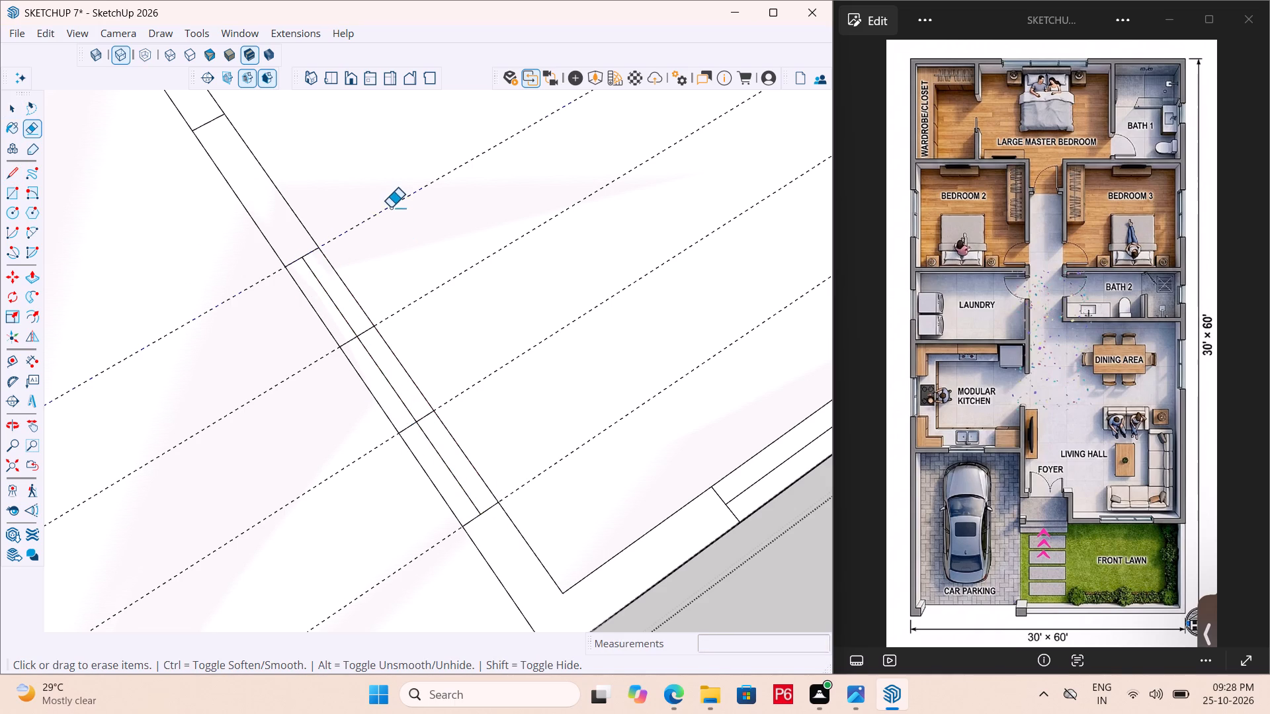
{"action": "left_click_drag", "start_coordinate": [390, 208], "coordinate": [577, 452]}
{"action": "key", "text": "ctrl+s"}
{"action": "key", "text": "ctrl+s"}
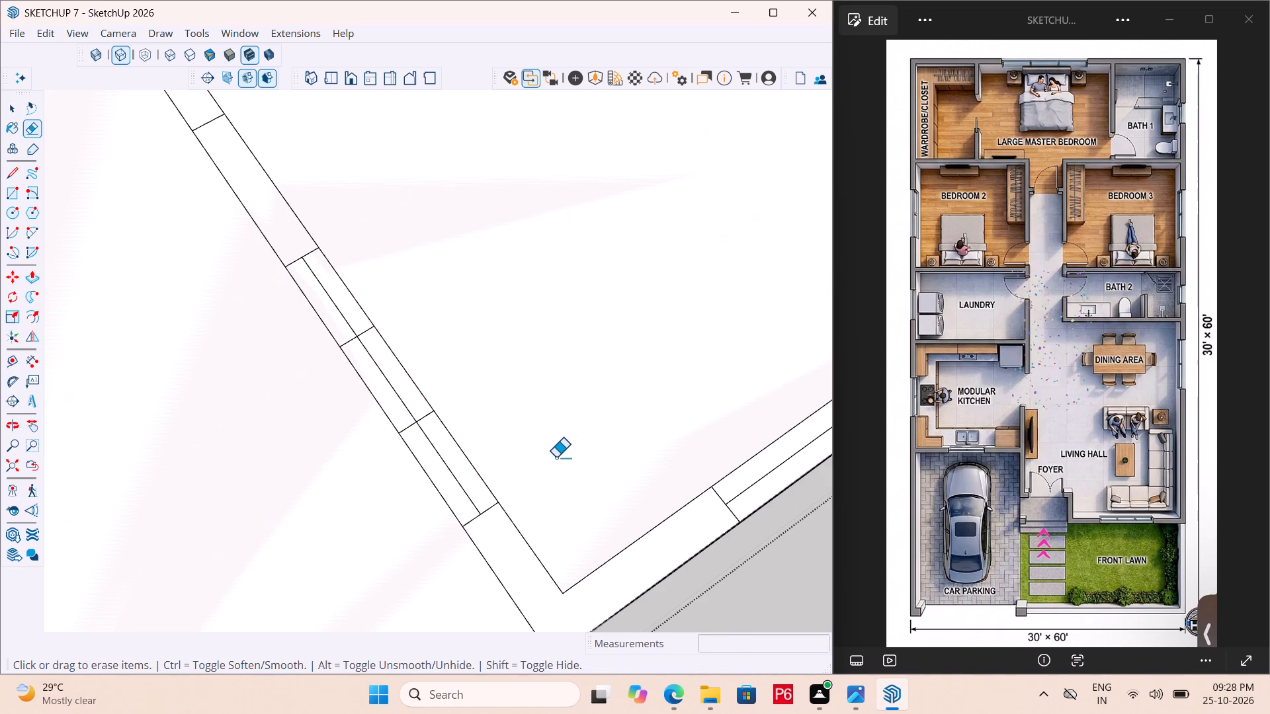
{"action": "key", "text": "ctrl+s"}
{"action": "scroll", "coordinate": [540, 466], "scroll_direction": "down", "scroll_amount": 4, "text": "ctrl"}
{"action": "key", "text": "ctrl+s"}
{"action": "key", "text": "ctrl+s"}
{"action": "key", "text": "ctrl+s"}
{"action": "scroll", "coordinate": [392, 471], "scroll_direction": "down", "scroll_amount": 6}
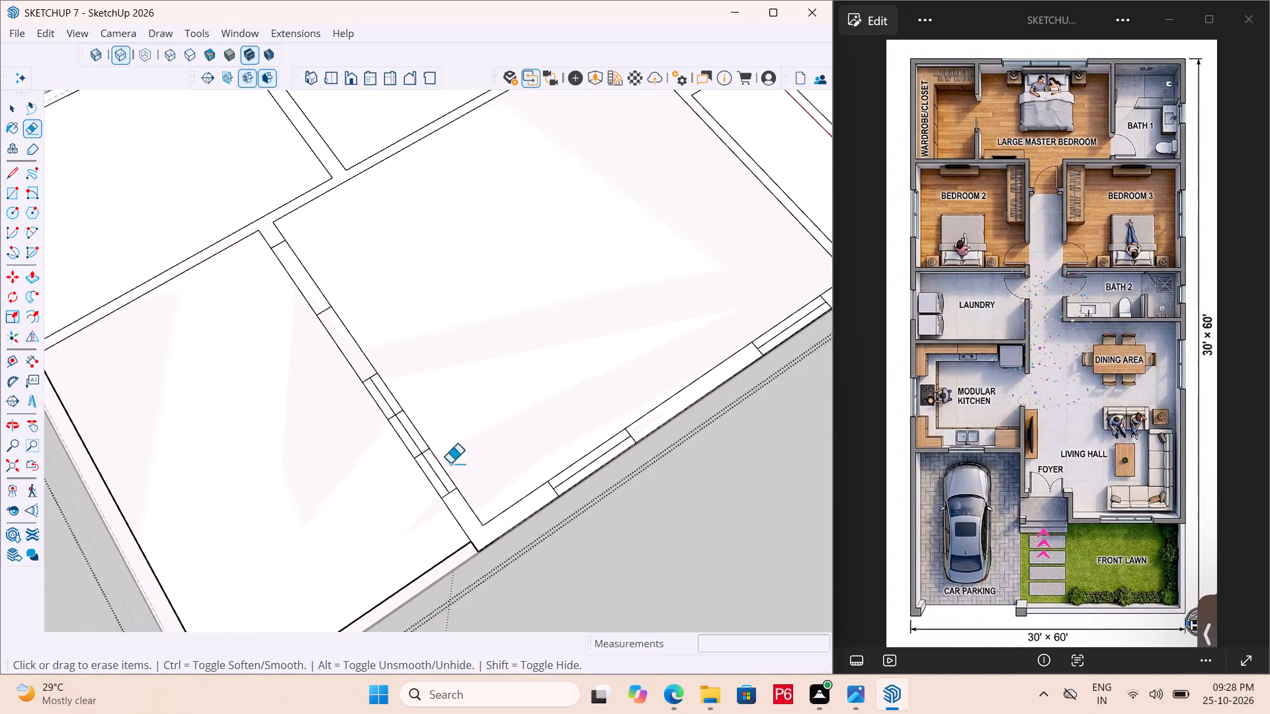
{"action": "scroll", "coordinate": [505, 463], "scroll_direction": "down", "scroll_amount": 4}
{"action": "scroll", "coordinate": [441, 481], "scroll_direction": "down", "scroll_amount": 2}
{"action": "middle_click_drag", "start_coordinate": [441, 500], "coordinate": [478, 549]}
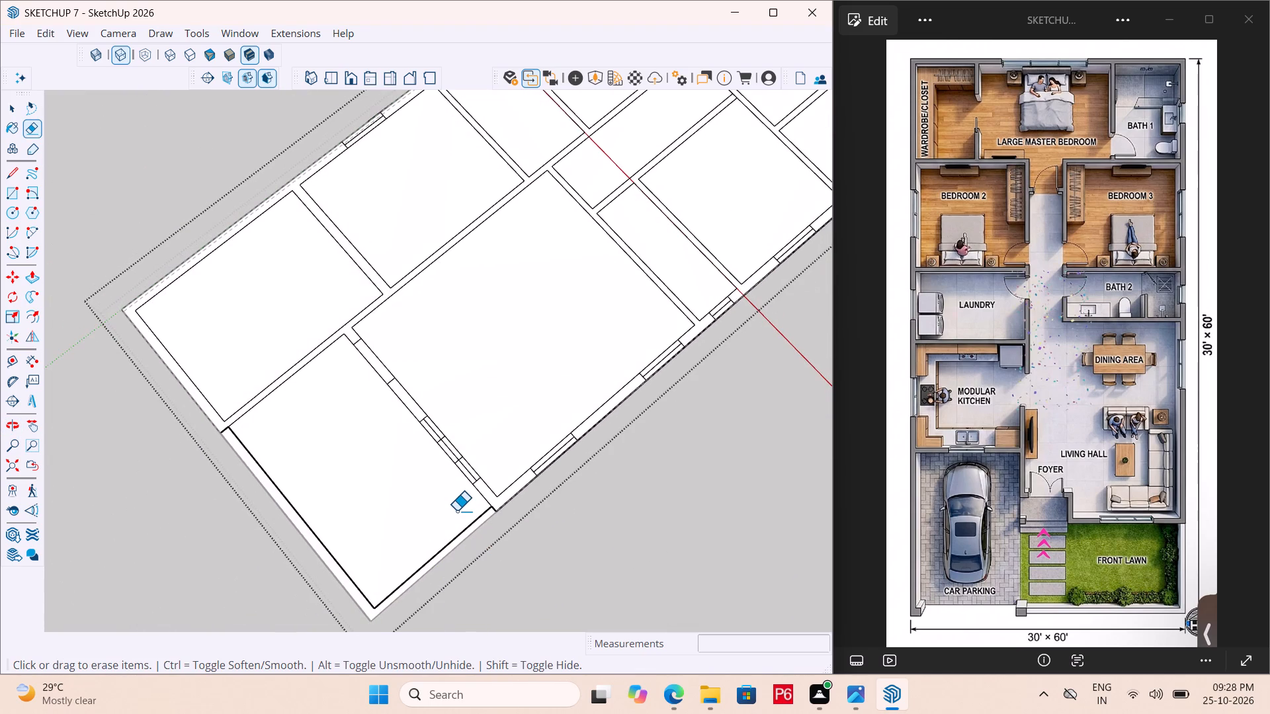
Draw a centre line across the wall between the kitchen and the car parking at the wall's midpoint.
{"action": "scroll", "coordinate": [325, 238], "scroll_direction": "up", "scroll_amount": 4}
{"action": "scroll", "coordinate": [367, 196], "scroll_direction": "up", "scroll_amount": 6}
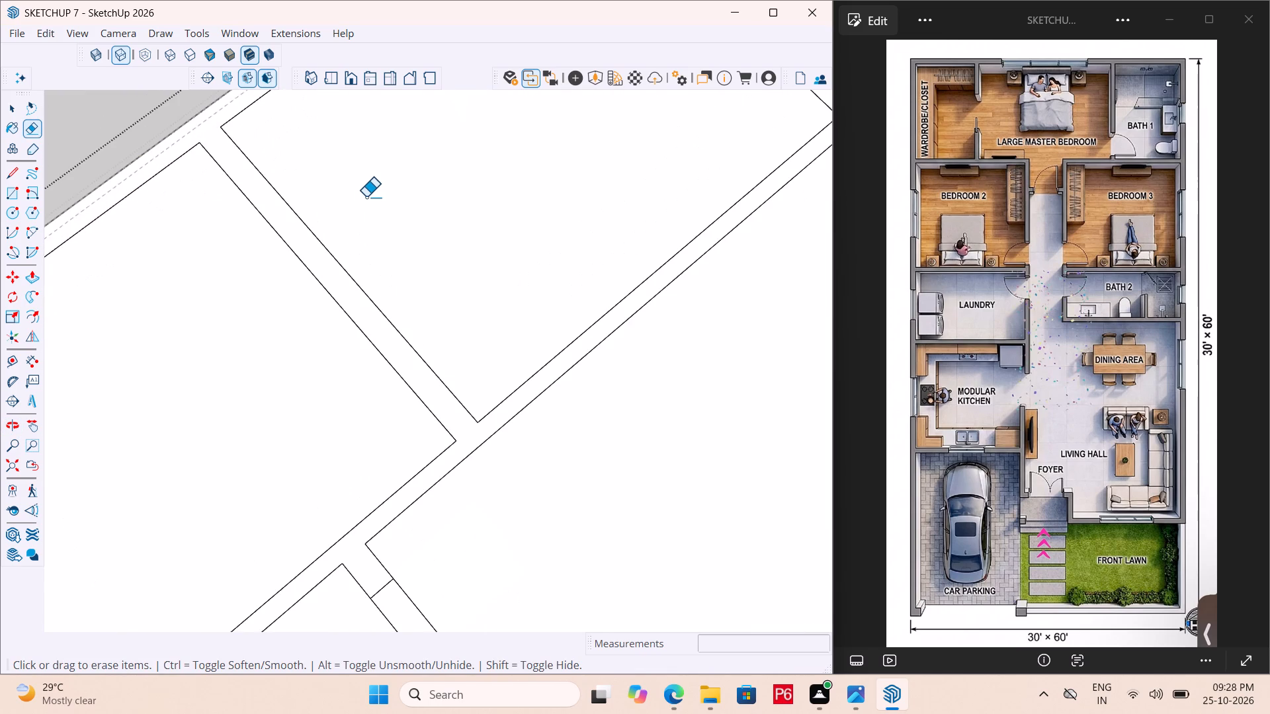
{"action": "key", "text": "l"}
{"action": "left_click", "coordinate": [342, 275]}
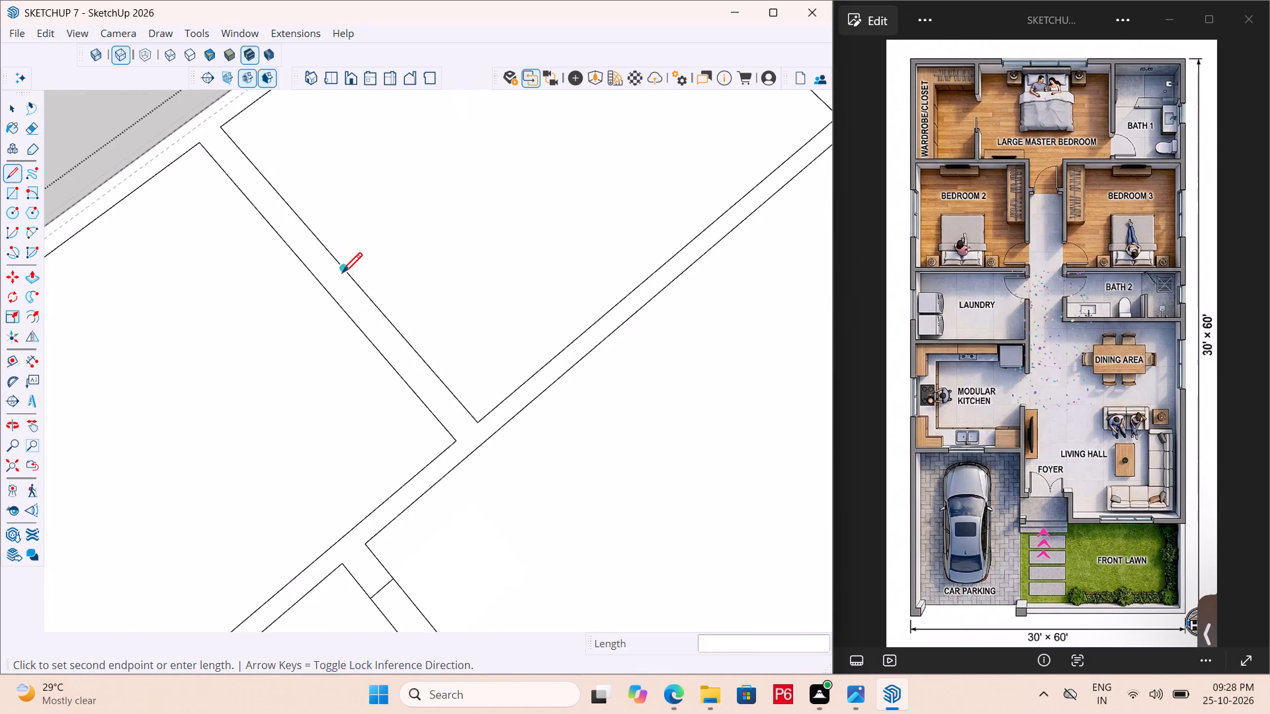
{"action": "left_click", "coordinate": [325, 287]}
{"action": "key", "text": "space"}
Place guides 2' to either side of the centre line on the kitchen–car parking wall.
{"action": "key", "text": "t"}
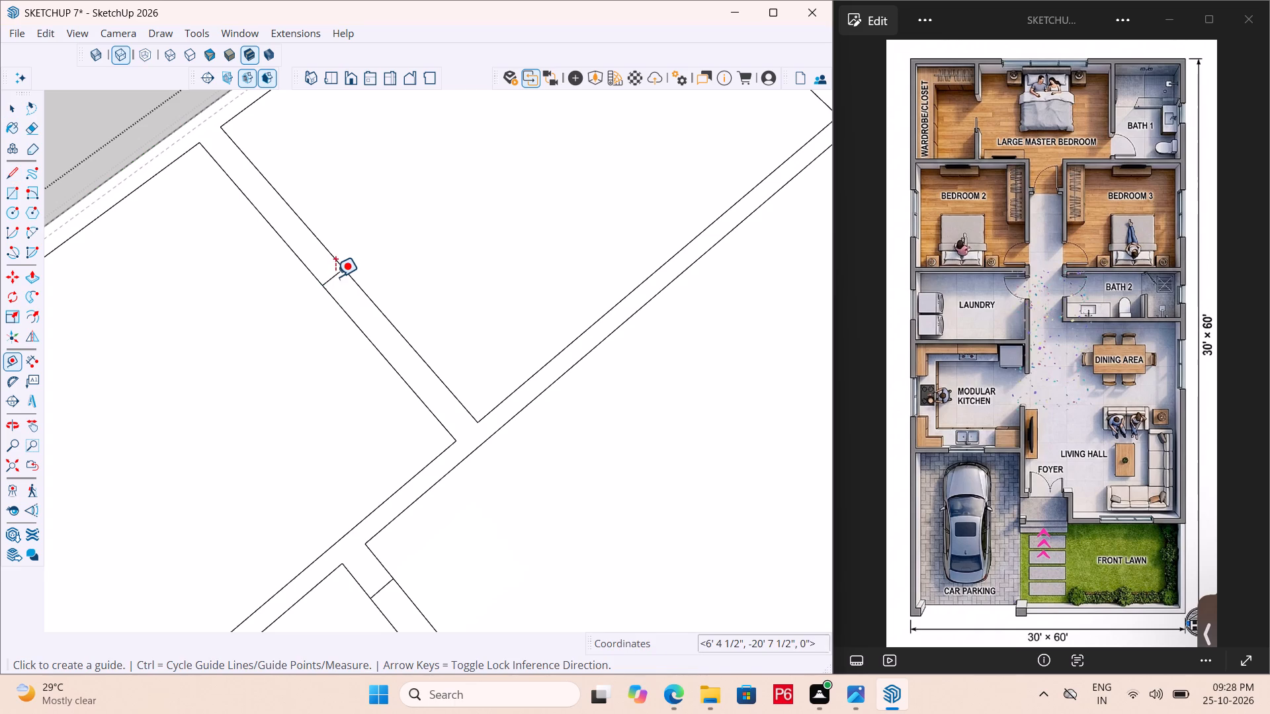
{"action": "left_click", "coordinate": [329, 272]}
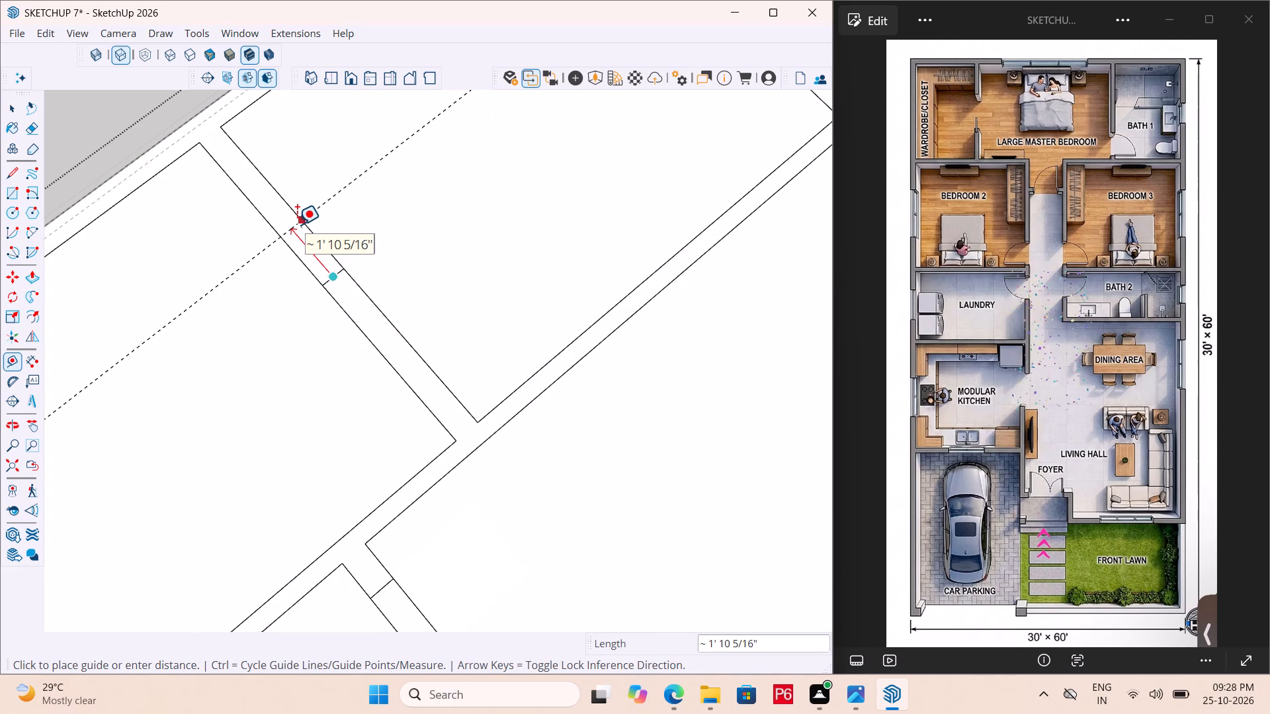
{"action": "key", "text": "2"}
{"action": "key", "text": "apostrophe"}
{"action": "key", "text": "Return"}
{"action": "left_click", "coordinate": [331, 274]}
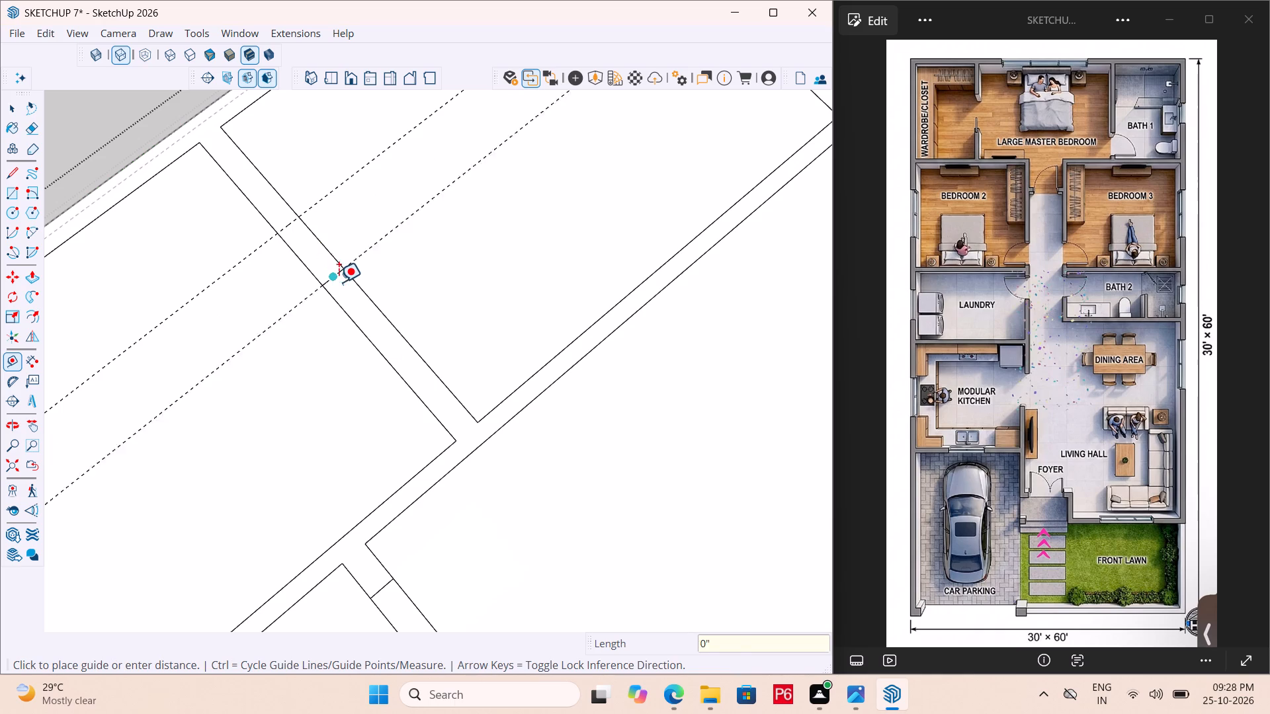
{"action": "type", "text": "2'"}
{"action": "key", "text": "Return"}
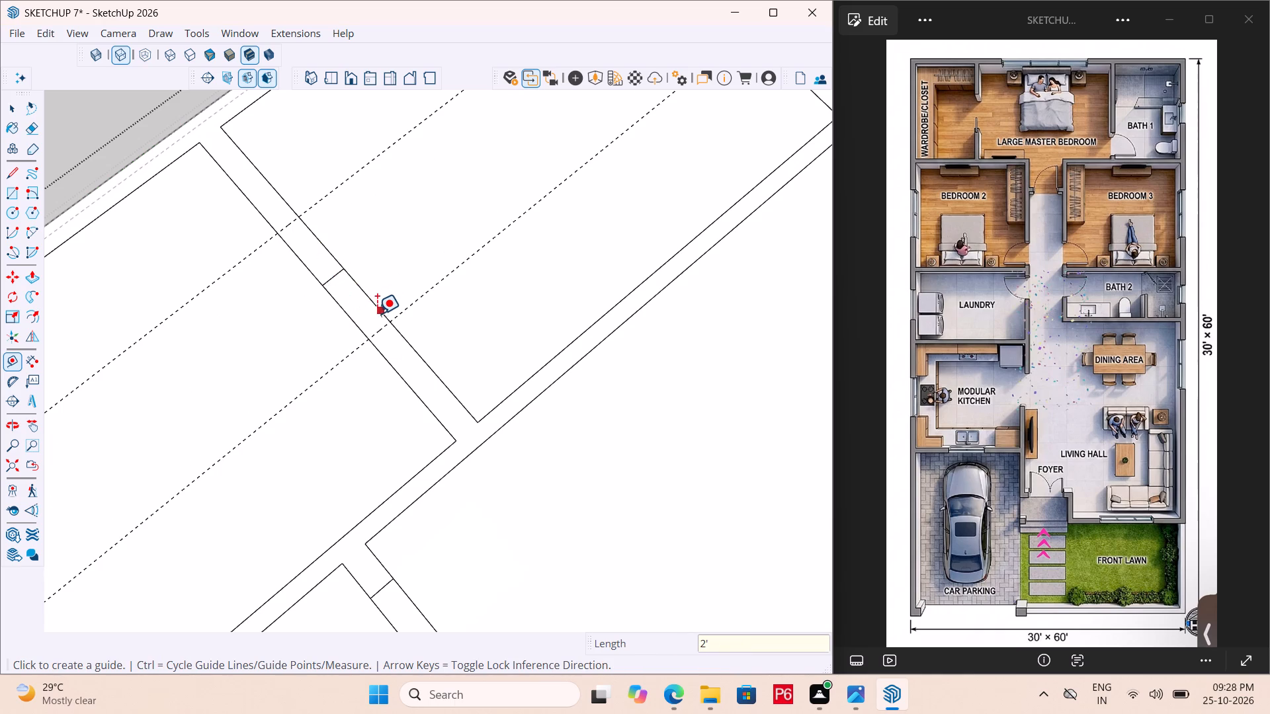
Draw 9" lines across the kitchen–car parking wall at both guides to mark the window opening's ends.
{"action": "key", "text": "l"}
{"action": "left_click", "coordinate": [394, 321]}
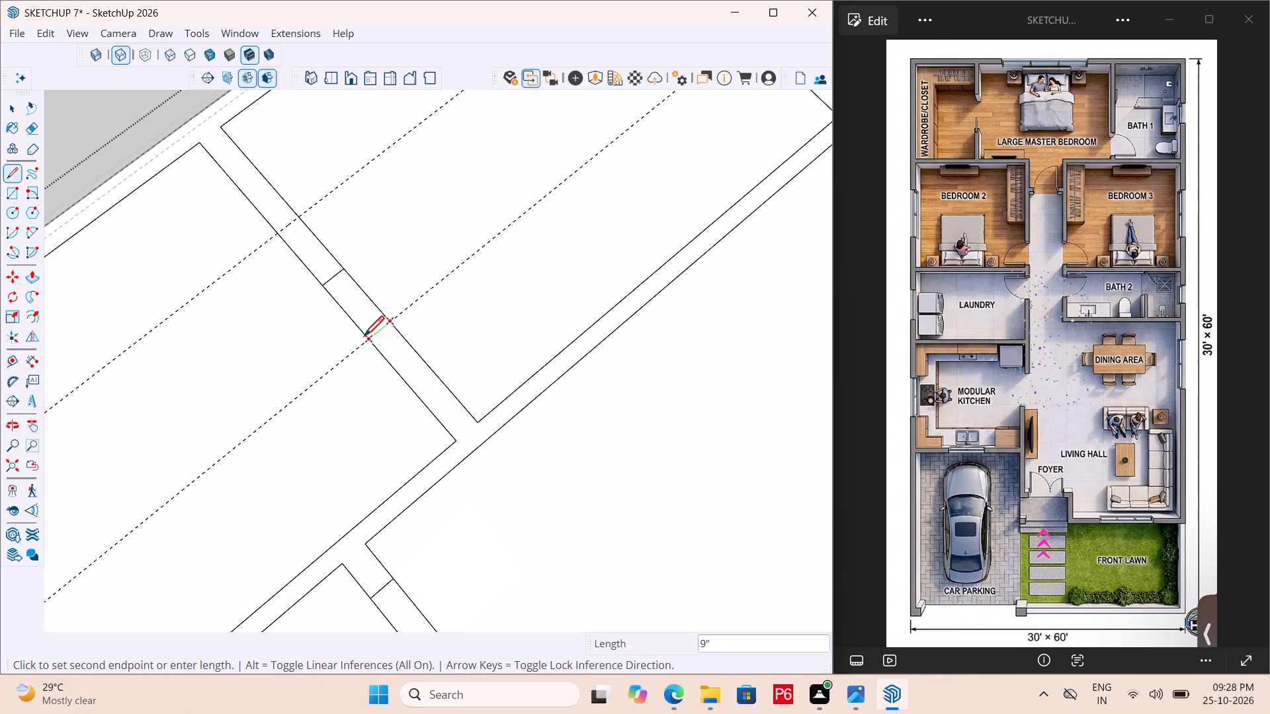
{"action": "left_click", "coordinate": [362, 341]}
{"action": "left_click", "coordinate": [299, 219]}
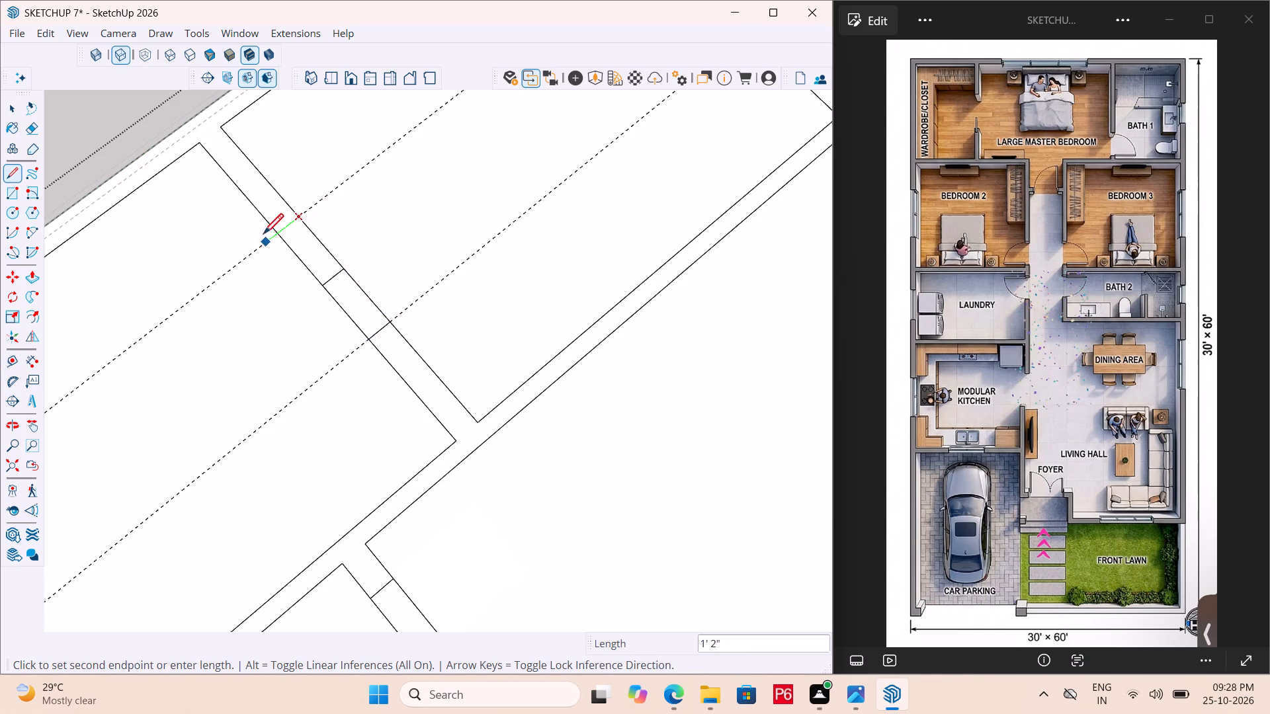
{"action": "left_click", "coordinate": [276, 233]}
{"action": "key", "text": "space"}
Erase the two guides and the centre line at the kitchen–car parking wall's window opening.
{"action": "key", "text": "e"}
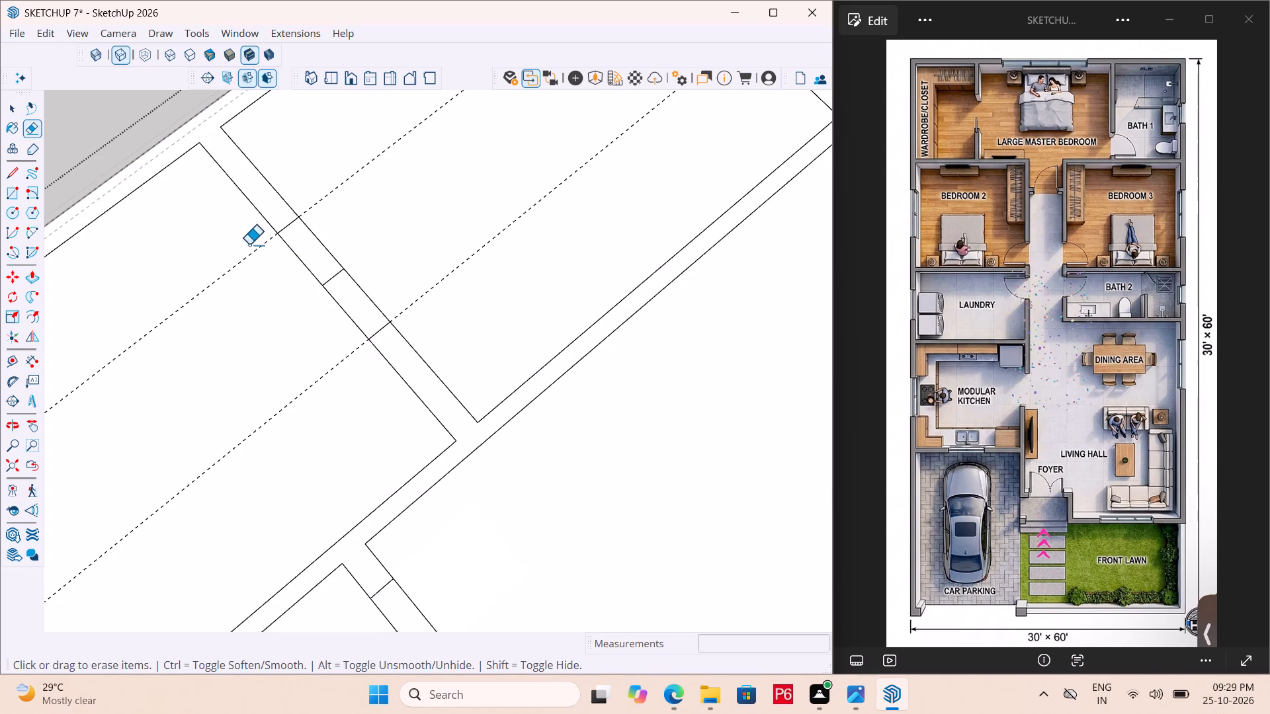
{"action": "left_click_drag", "start_coordinate": [249, 245], "coordinate": [280, 299]}
{"action": "left_click_drag", "start_coordinate": [314, 350], "coordinate": [338, 388]}
{"action": "left_click_drag", "start_coordinate": [339, 388], "coordinate": [339, 372]}
{"action": "left_click_drag", "start_coordinate": [329, 274], "coordinate": [331, 281]}
{"action": "left_click", "coordinate": [331, 281]}
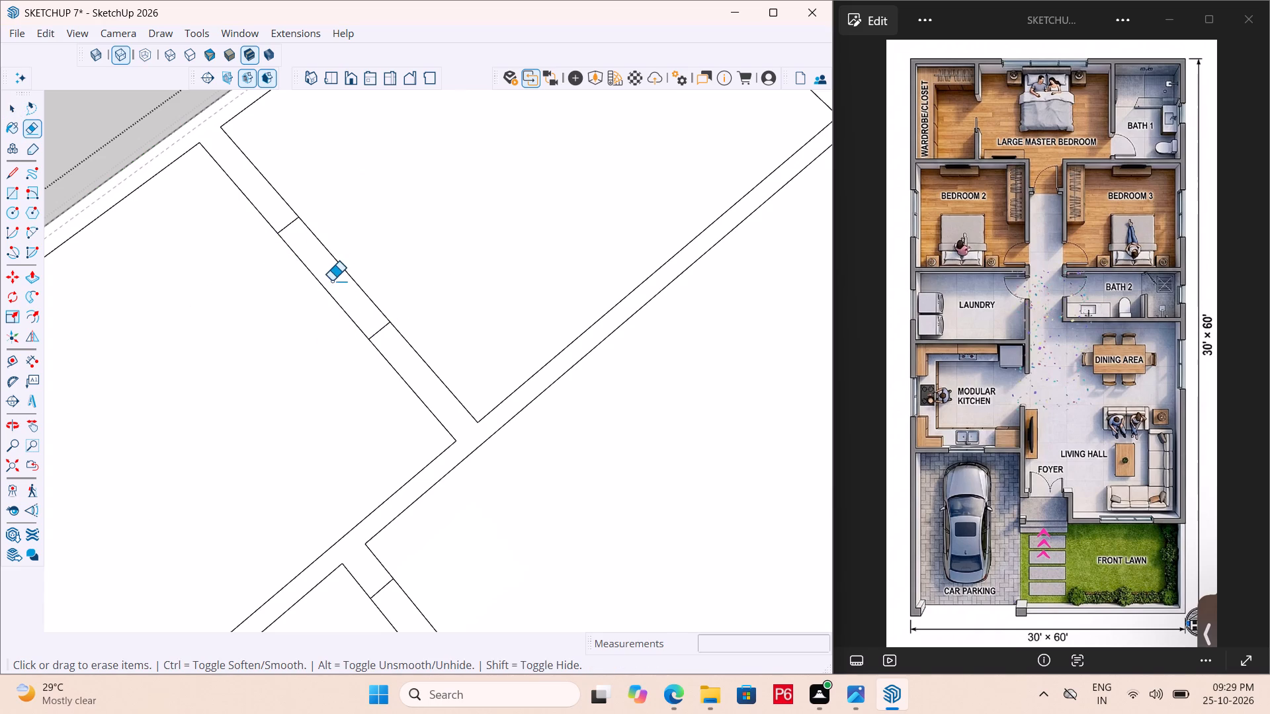
Draw a 4' window line between the midpoints of the kitchen–car parking opening's end lines, and save.
{"action": "key", "text": "l"}
{"action": "left_click_drag", "start_coordinate": [288, 227], "coordinate": [294, 241]}
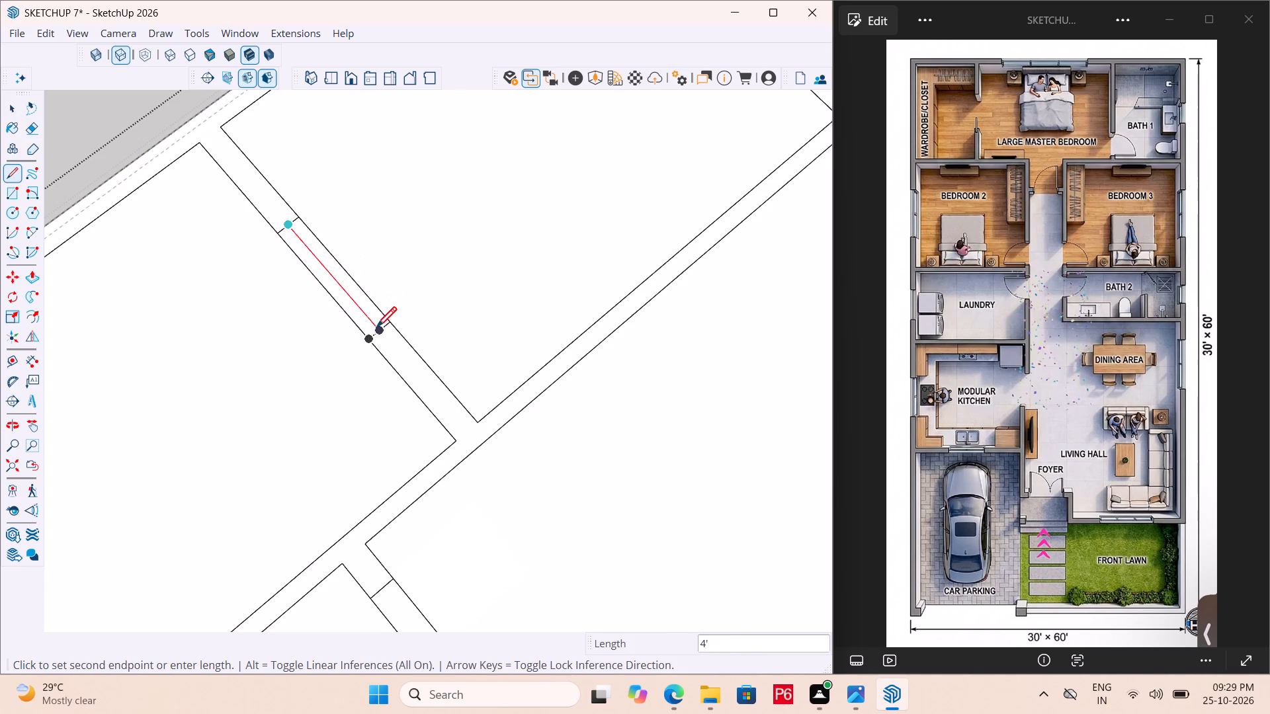
{"action": "left_click", "coordinate": [376, 331]}
{"action": "key", "text": "ctrl+z"}
{"action": "left_click", "coordinate": [381, 331]}
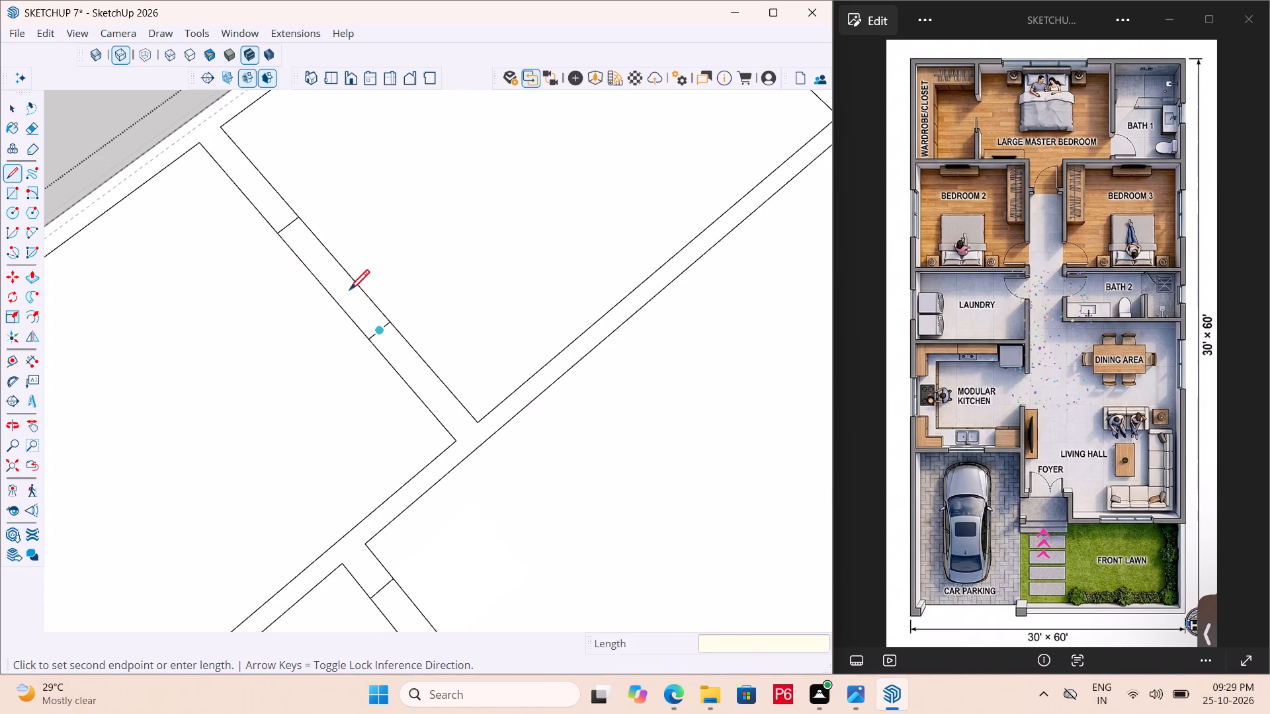
{"action": "left_click", "coordinate": [293, 227]}
{"action": "key", "text": "ctrl+s"}
{"action": "key", "text": "ctrl+s"}
{"action": "key", "text": "ctrl+s"}
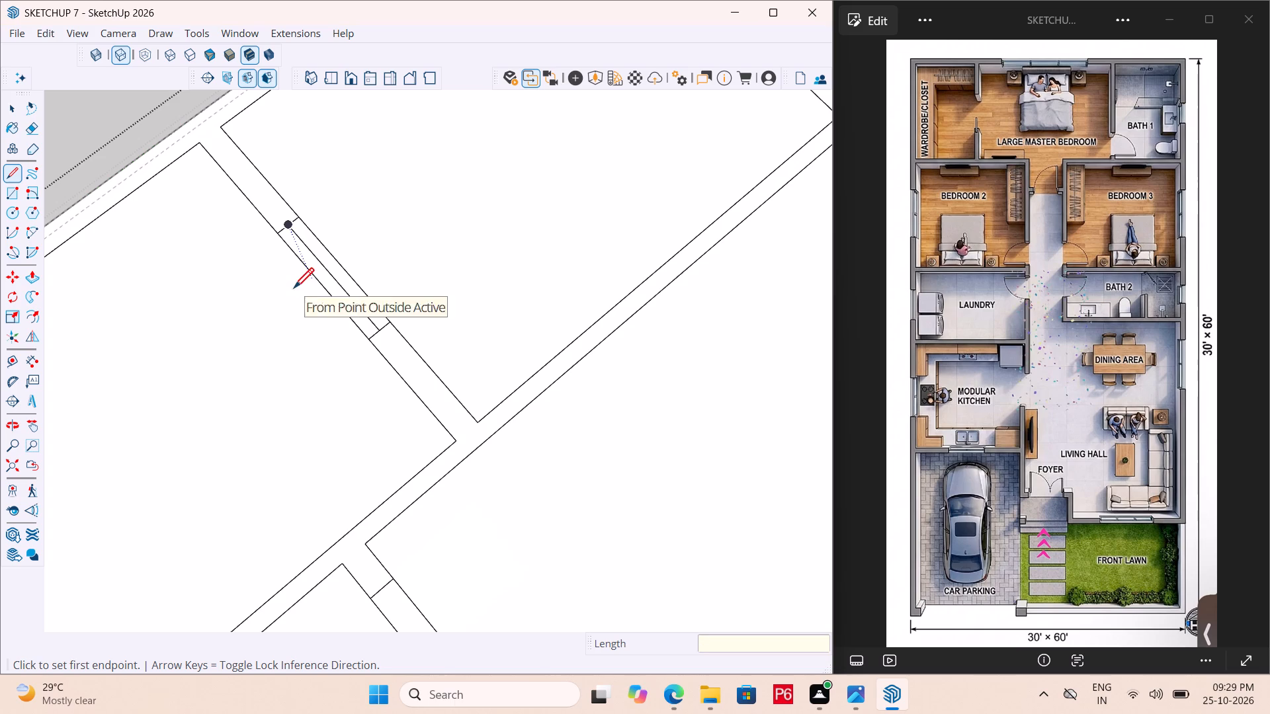
{"action": "key", "text": "ctrl+s"}
{"action": "key", "text": "ctrl+s"}
Draw 9" lines across the car parking's front wall near both of its corners to mark the entrance opening.
{"action": "scroll", "coordinate": [333, 260], "scroll_direction": "down", "scroll_amount": 4}
{"action": "scroll", "coordinate": [422, 270], "scroll_direction": "down", "scroll_amount": 6}
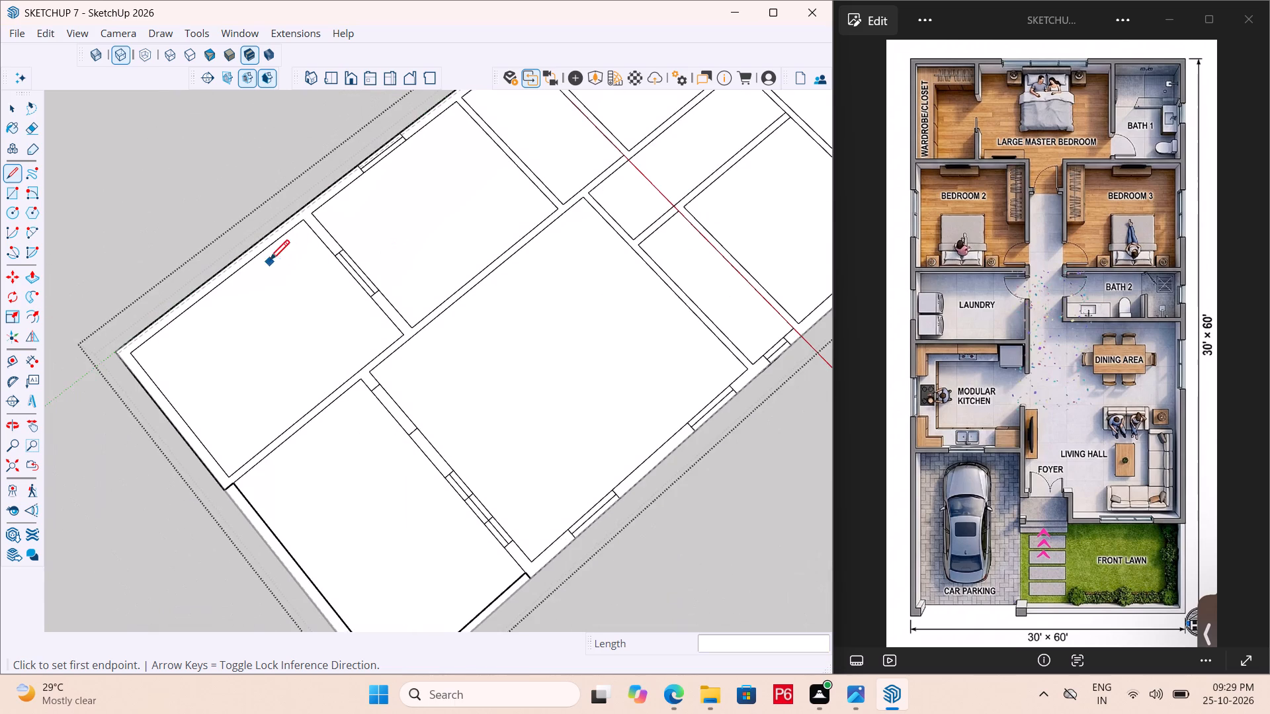
{"action": "scroll", "coordinate": [320, 303], "scroll_direction": "down", "scroll_amount": 1}
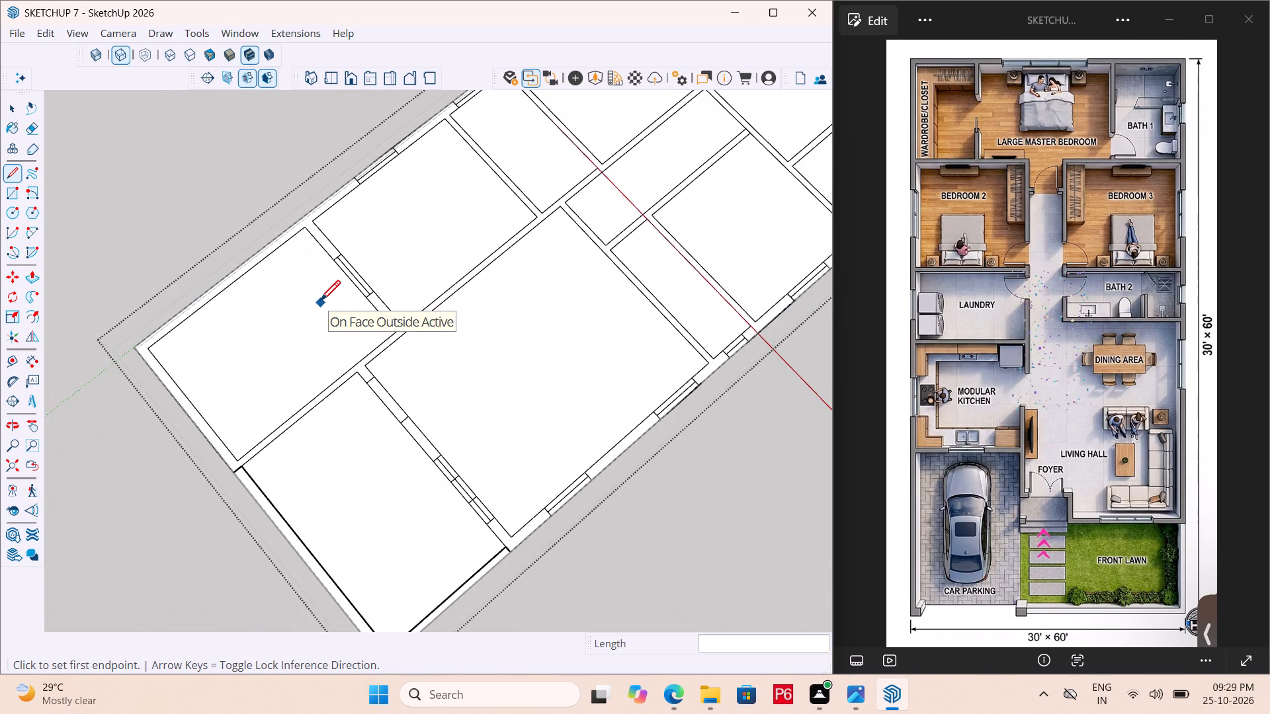
{"action": "scroll", "coordinate": [144, 385], "scroll_direction": "up", "scroll_amount": 5}
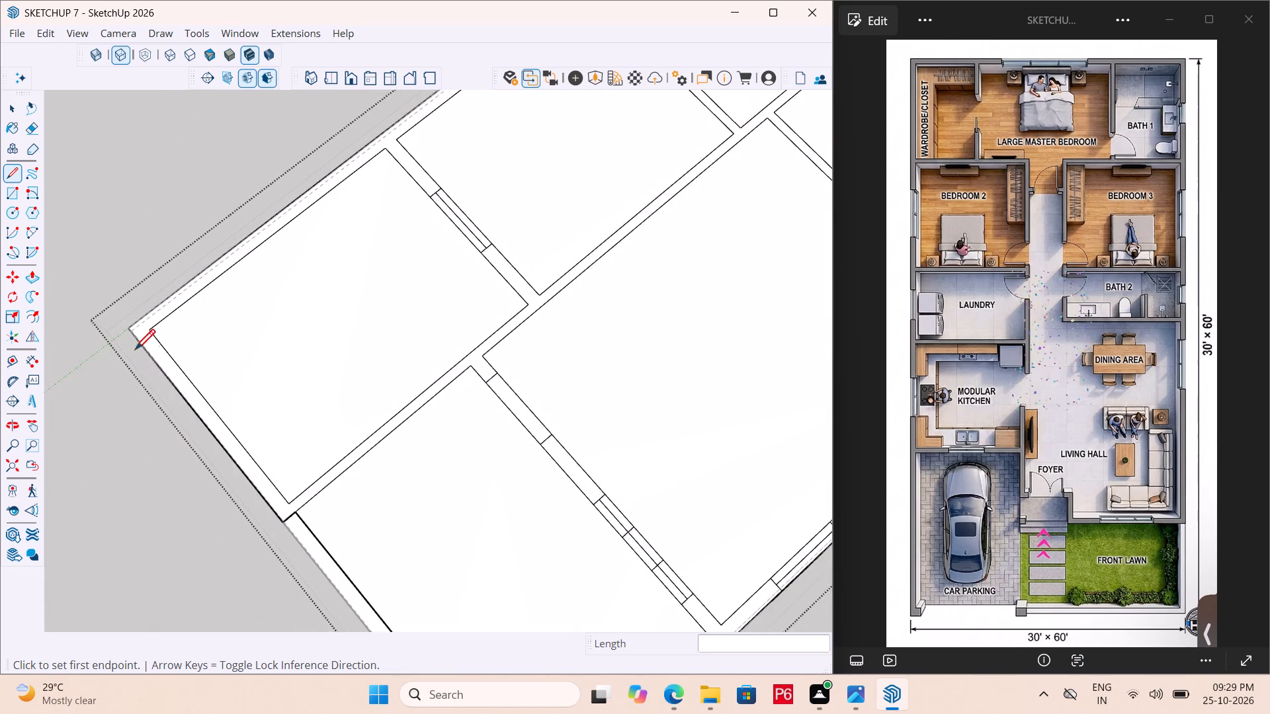
{"action": "scroll", "coordinate": [135, 344], "scroll_direction": "up", "scroll_amount": 9}
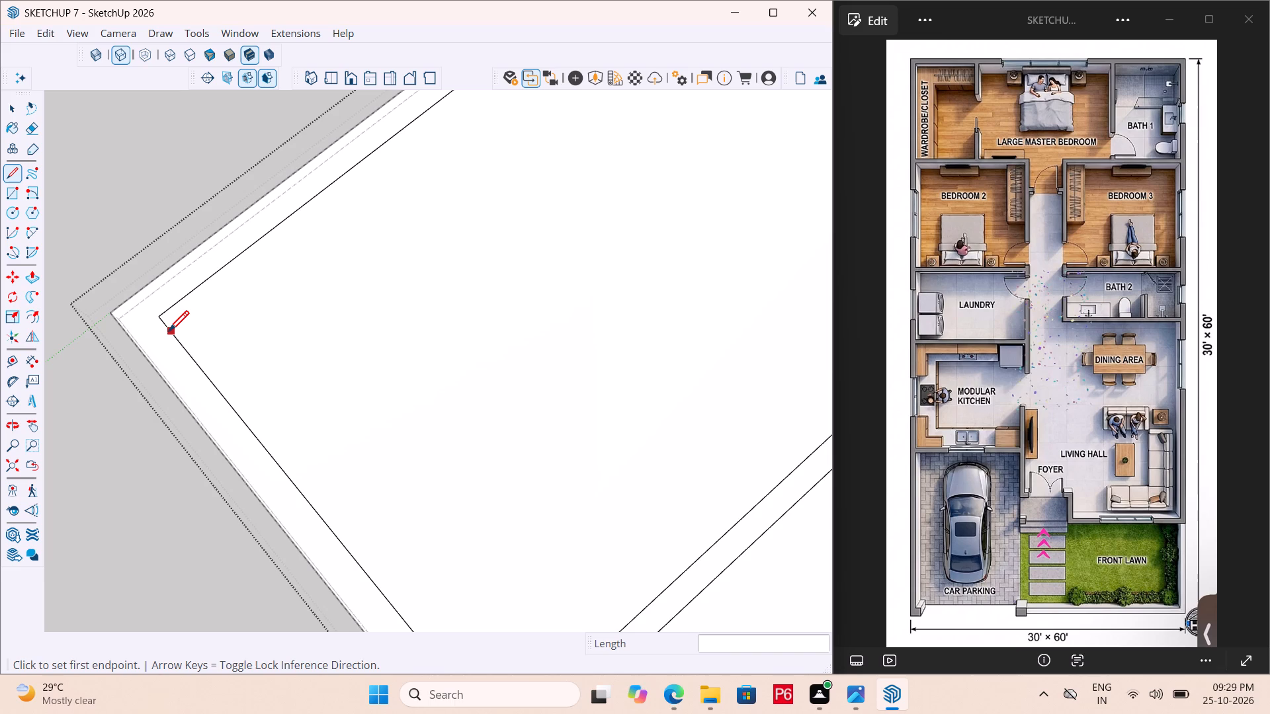
{"action": "left_click", "coordinate": [169, 333]}
{"action": "left_click", "coordinate": [142, 355]}
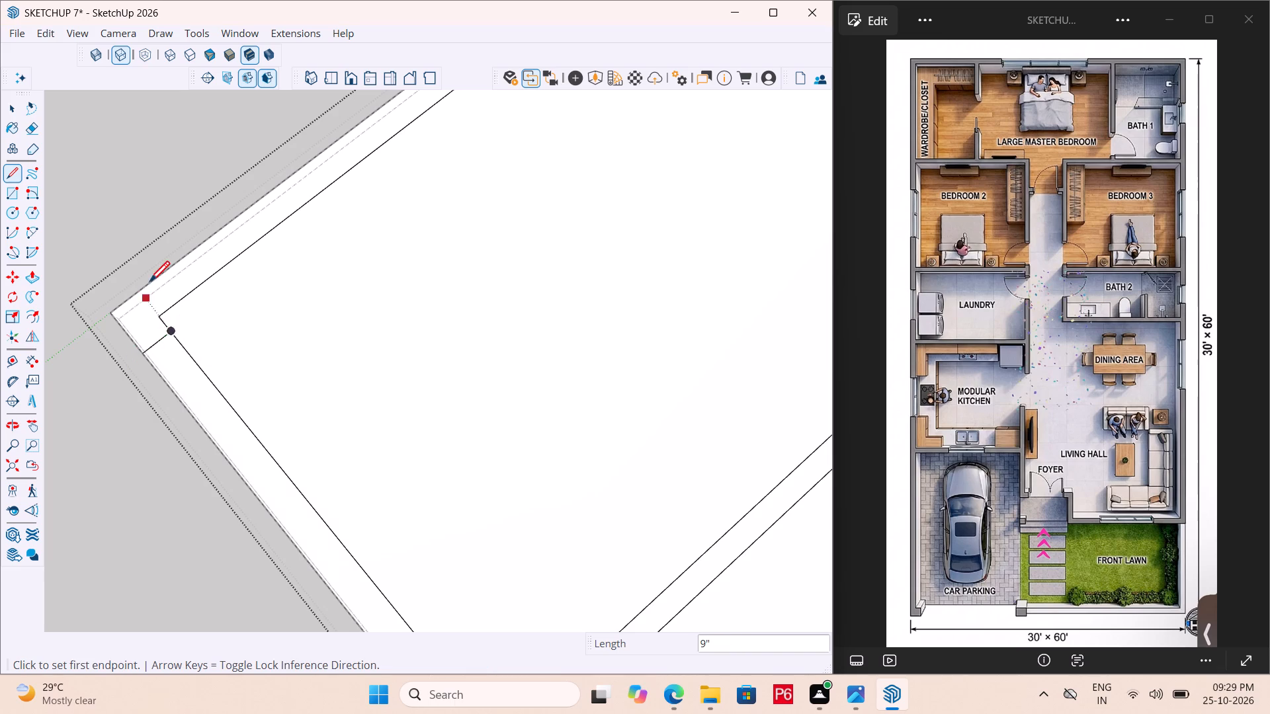
{"action": "scroll", "coordinate": [149, 284], "scroll_direction": "down", "scroll_amount": 6}
{"action": "scroll", "coordinate": [139, 358], "scroll_direction": "down", "scroll_amount": 2}
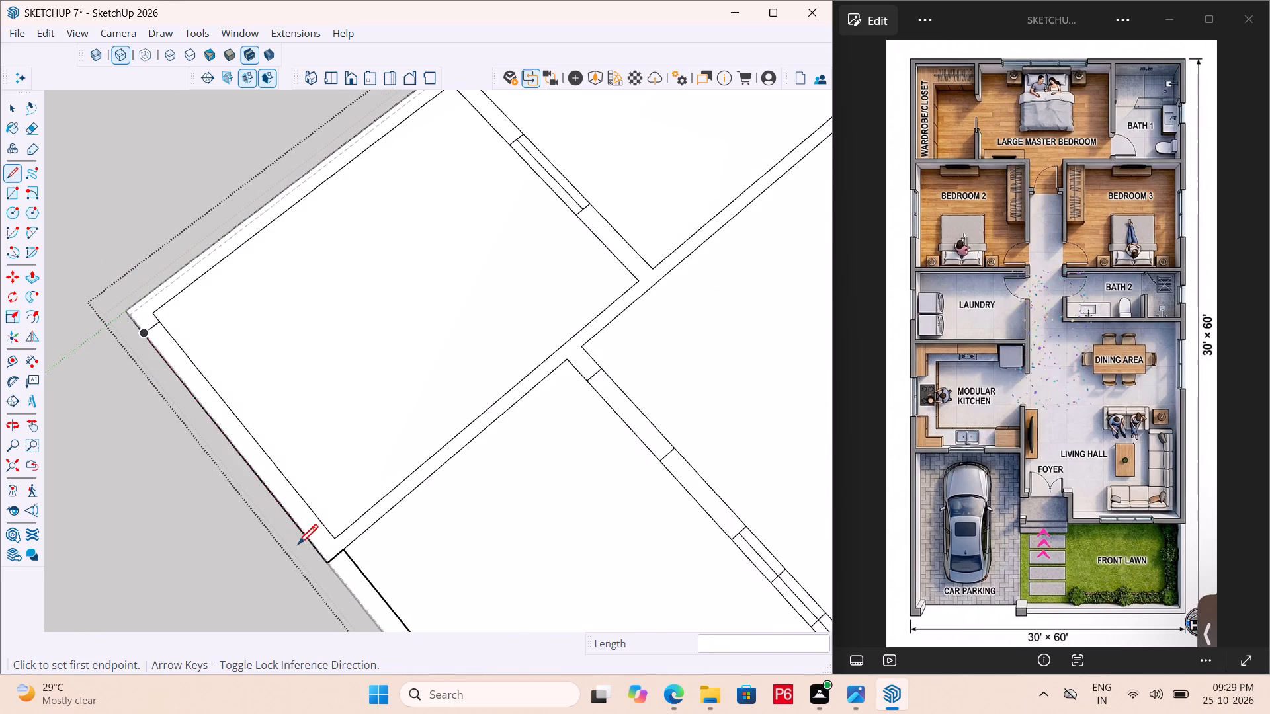
{"action": "scroll", "coordinate": [322, 555], "scroll_direction": "up", "scroll_amount": 5}
{"action": "left_click", "coordinate": [330, 516]}
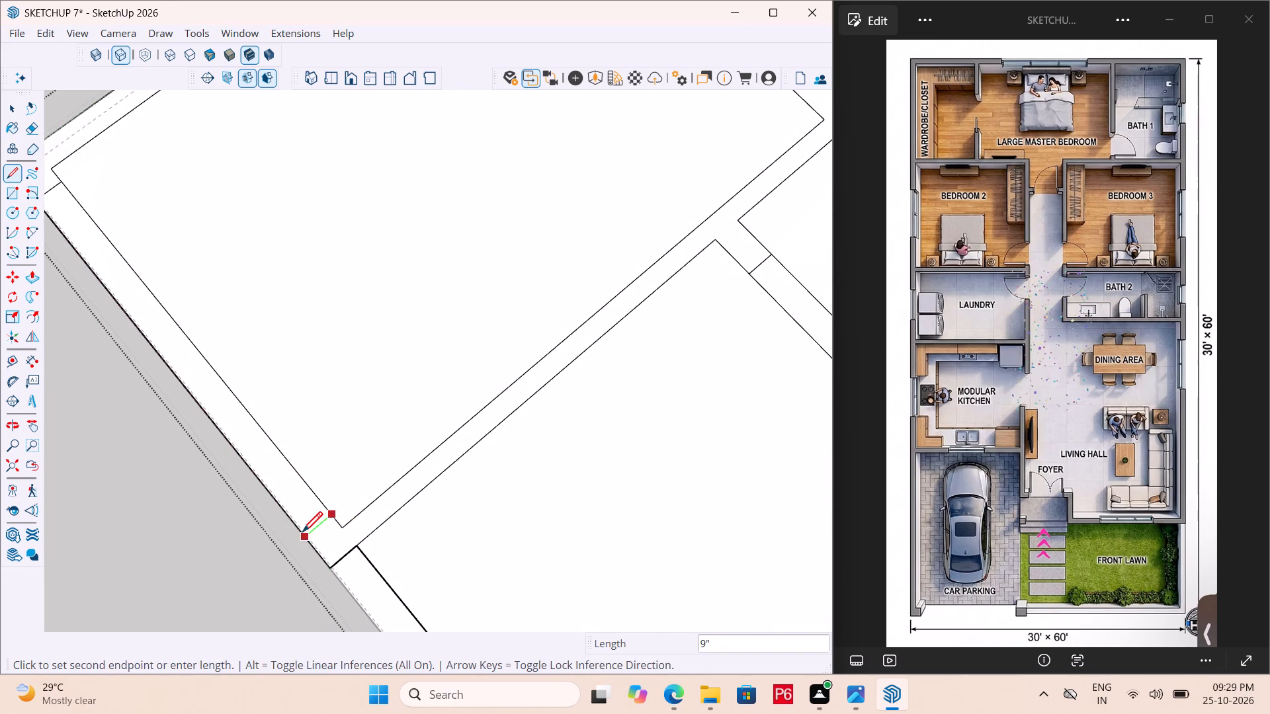
{"action": "left_click", "coordinate": [302, 534]}
{"action": "scroll", "coordinate": [359, 497], "scroll_direction": "down", "scroll_amount": 3}
{"action": "key", "text": "space"}
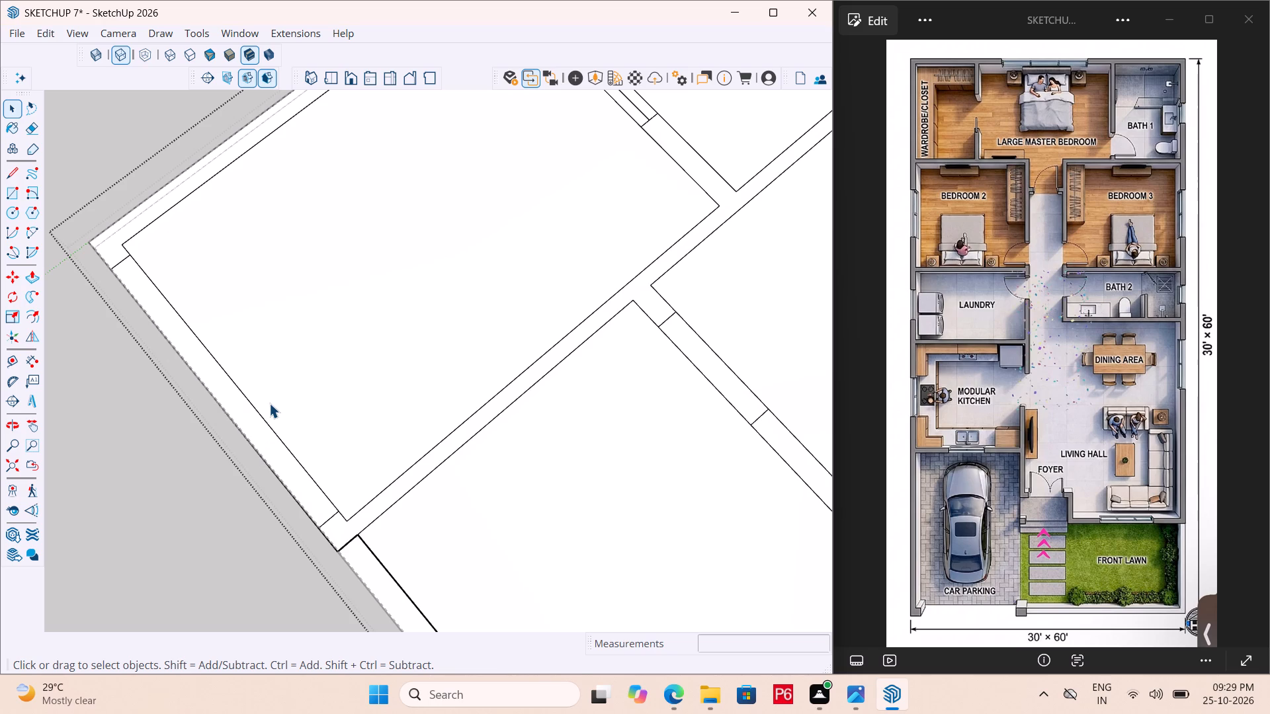
Erase the inner edge of the car parking's front wall between the two 9" lines, and save.
{"action": "key", "text": "e"}
{"action": "left_click_drag", "start_coordinate": [273, 399], "coordinate": [259, 416]}
{"action": "left_click", "coordinate": [259, 416]}
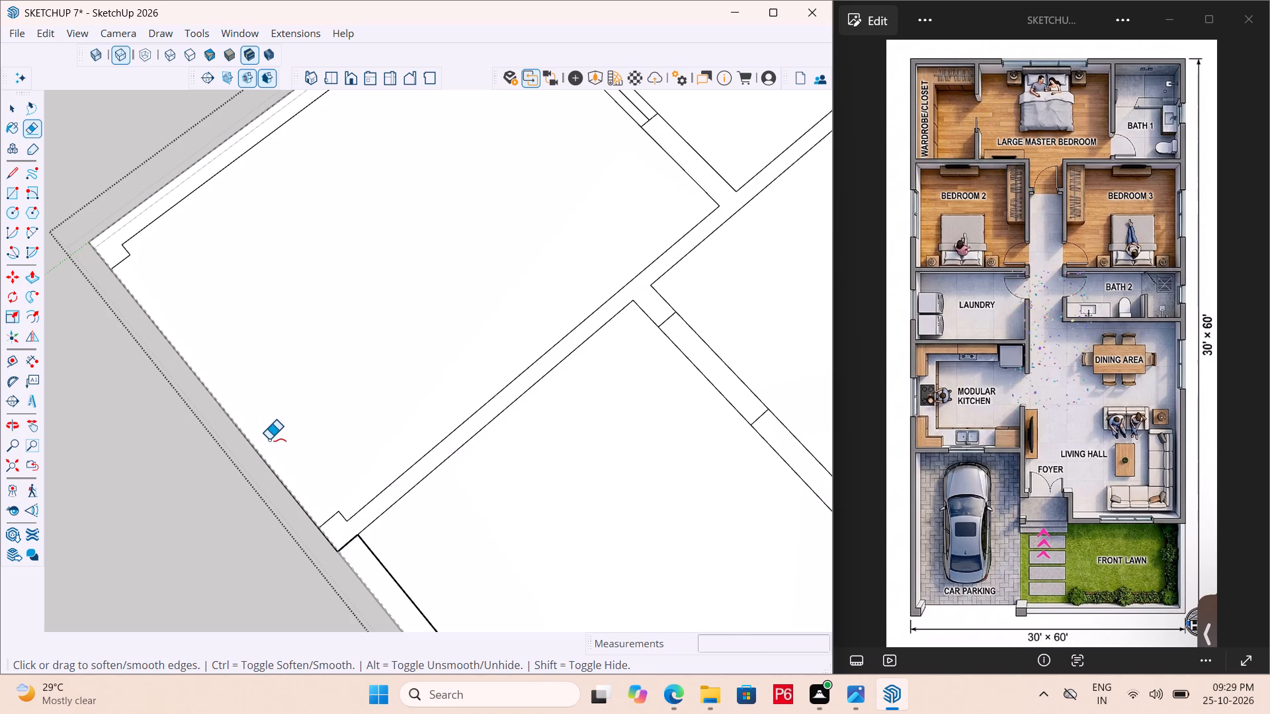
{"action": "key", "text": "ctrl+s"}
{"action": "key", "text": "ctrl+s"}
{"action": "key", "text": "ctrl+s"}
{"action": "key", "text": "ctrl+s"}
{"action": "scroll", "coordinate": [292, 448], "scroll_direction": "down", "scroll_amount": 4}
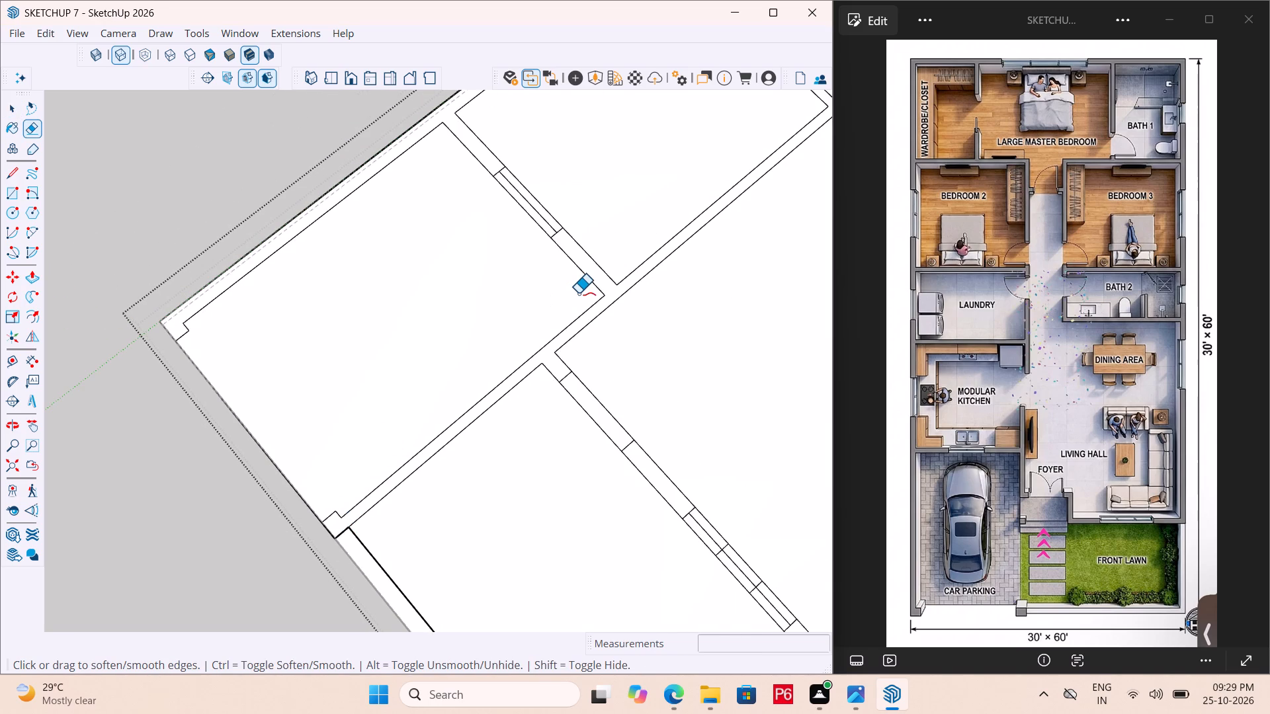
{"action": "scroll", "coordinate": [423, 348], "scroll_direction": "down", "scroll_amount": 6}
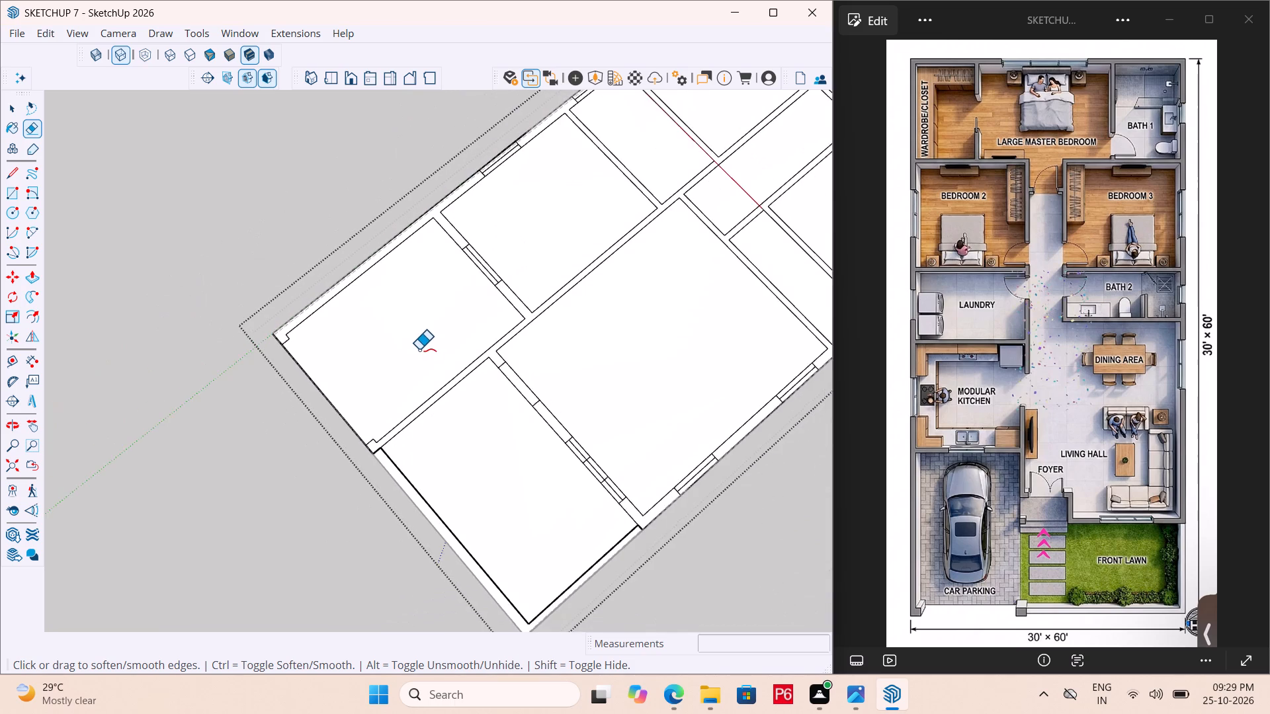
{"action": "scroll", "coordinate": [419, 350], "scroll_direction": "down", "scroll_amount": 2}
{"action": "key", "text": "ctrl+s"}
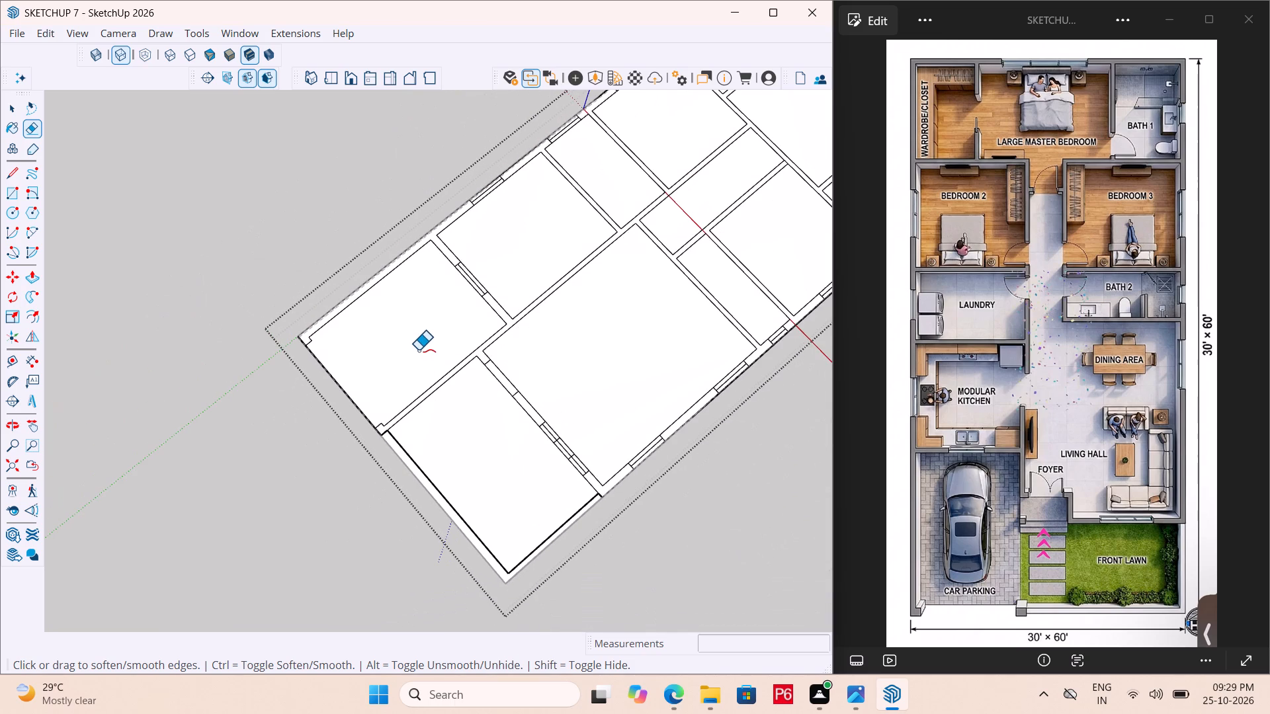
{"action": "key", "text": "ctrl+s"}
{"action": "key", "text": "ctrl+s"}
Place a guide 3' in front of the living hall's front wall and two more at successive 9" offsets towards the lawn, and save.
{"action": "scroll", "coordinate": [501, 435], "scroll_direction": "up", "scroll_amount": 5}
{"action": "scroll", "coordinate": [482, 365], "scroll_direction": "up", "scroll_amount": 5}
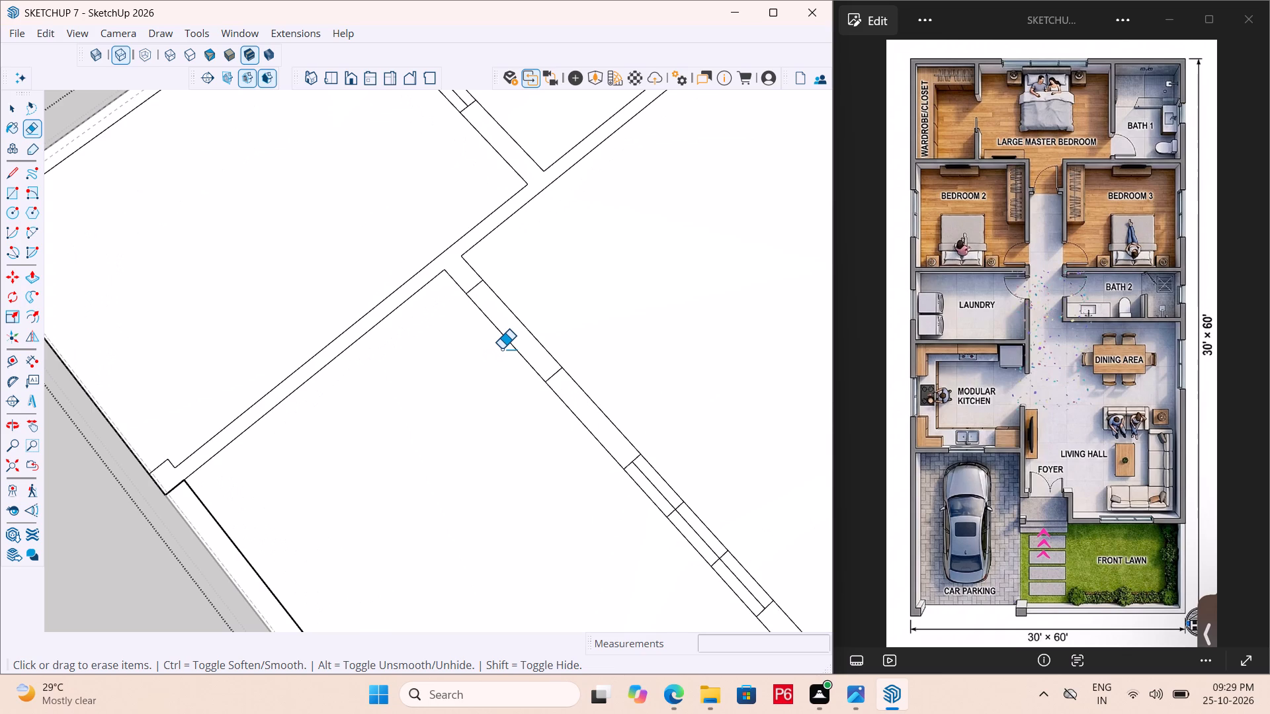
{"action": "key", "text": "t"}
{"action": "left_click", "coordinate": [510, 340]}
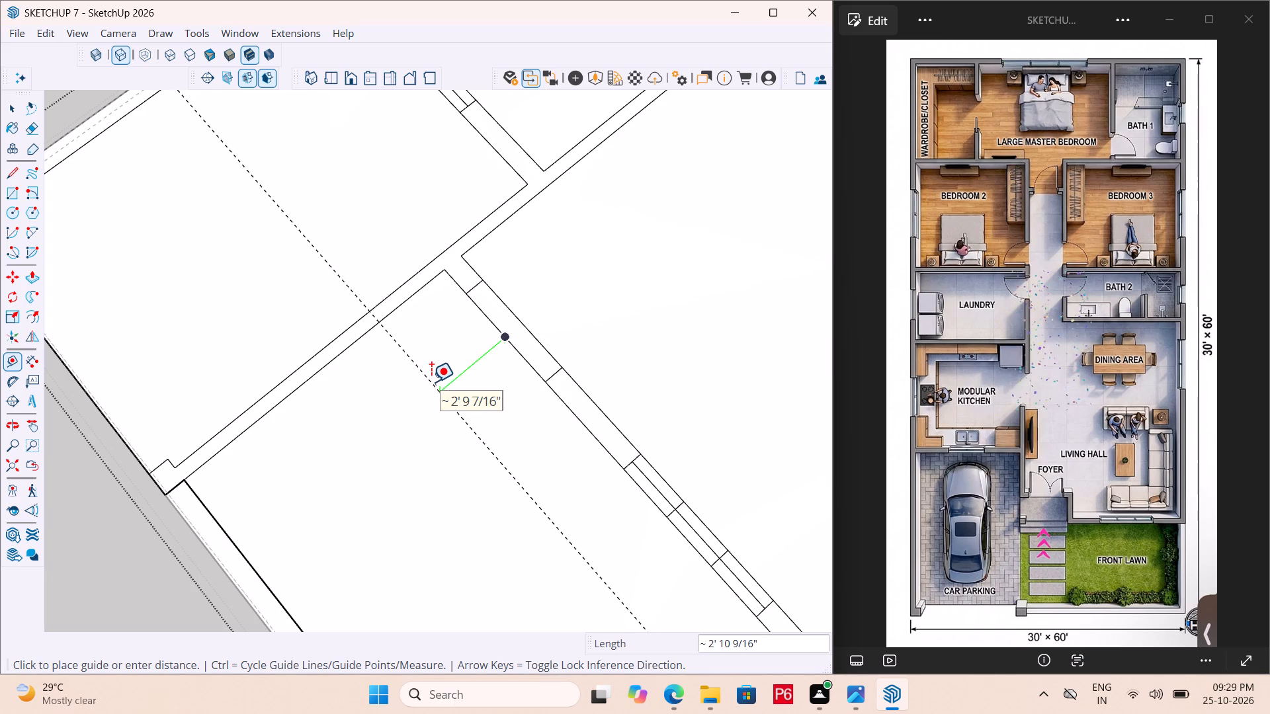
{"action": "type", "text": "3'"}
{"action": "key", "text": "Return"}
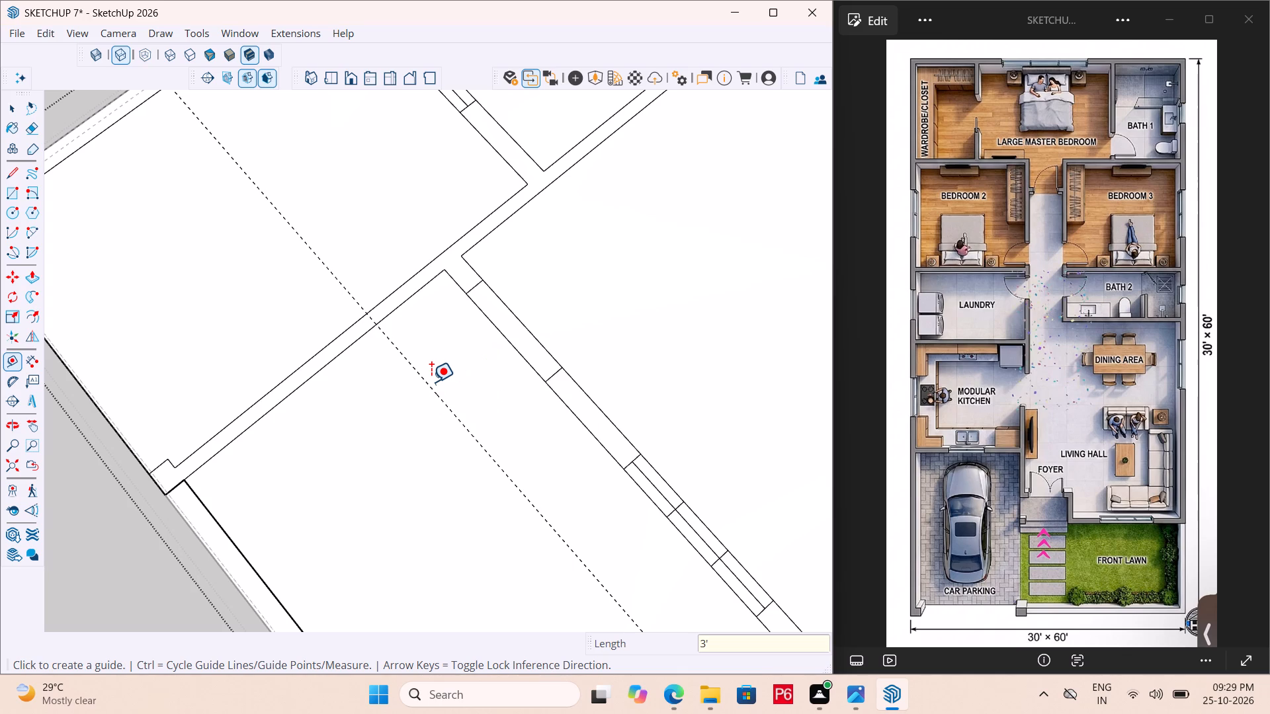
{"action": "left_click", "coordinate": [448, 411]}
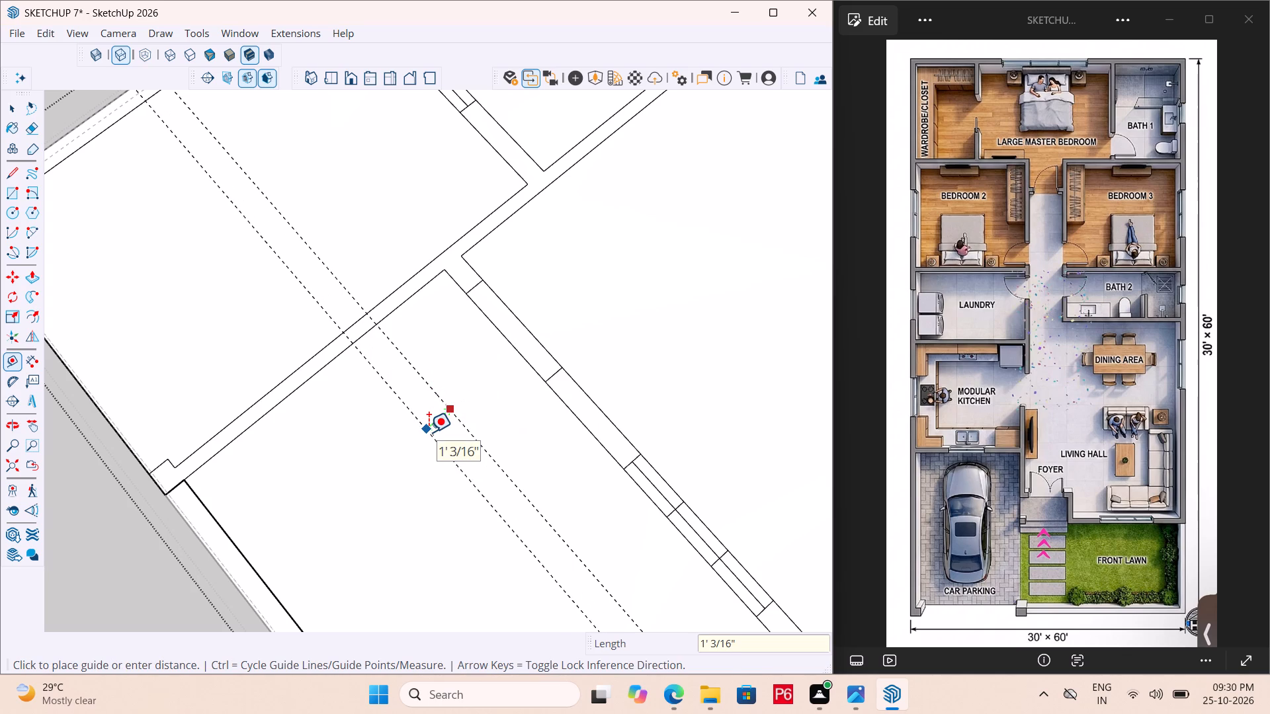
{"action": "type", "text": "9\""}
{"action": "key", "text": "Return"}
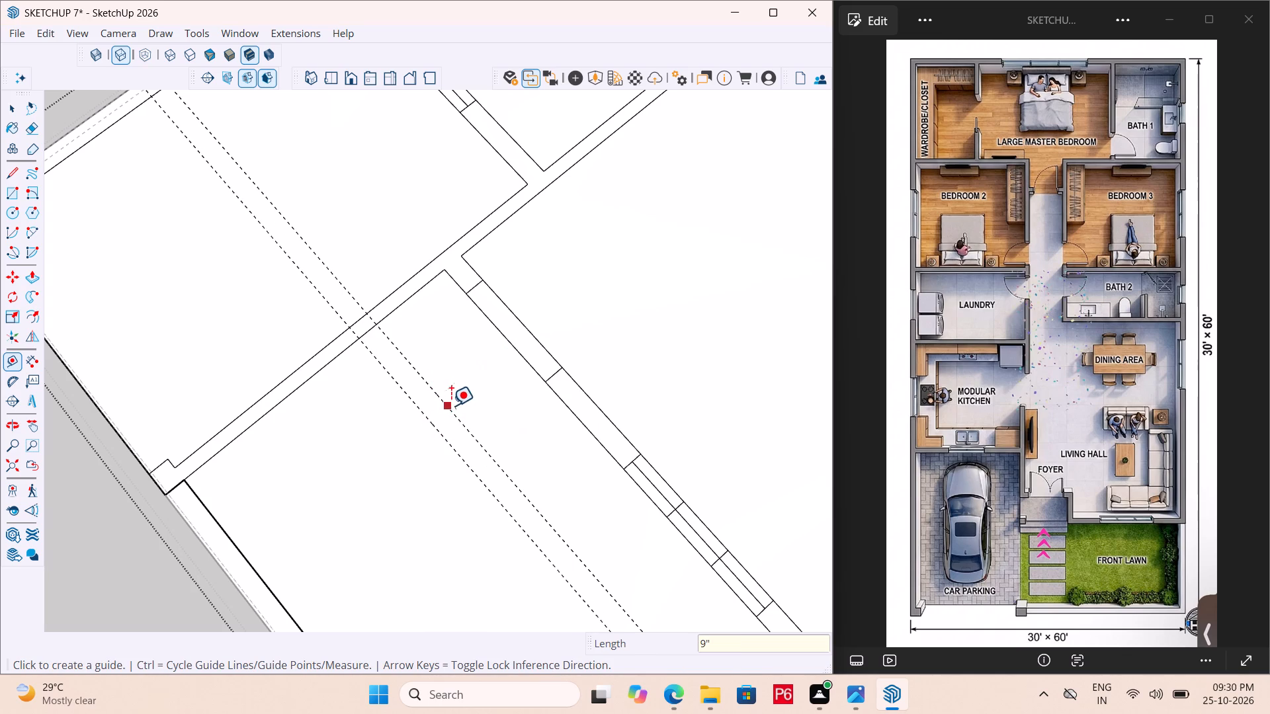
{"action": "left_click", "coordinate": [443, 444]}
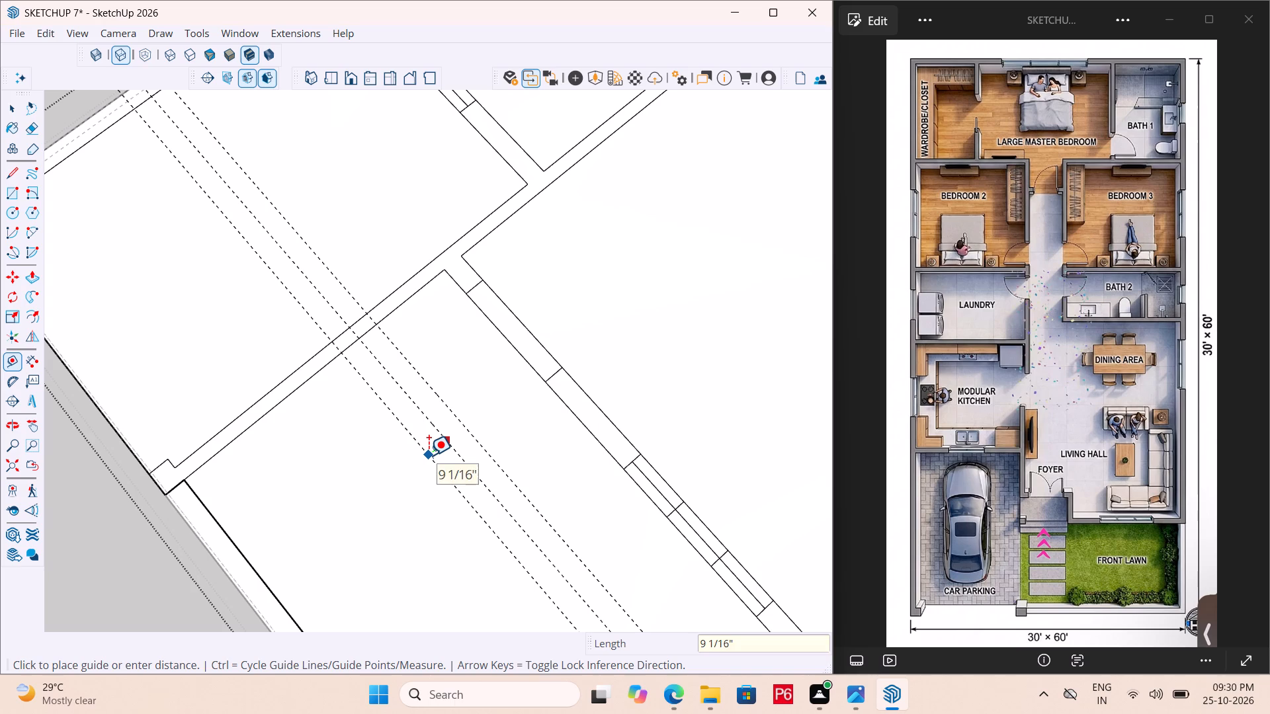
{"action": "type", "text": "9\""}
{"action": "key", "text": "Return"}
{"action": "key", "text": "ctrl+s"}
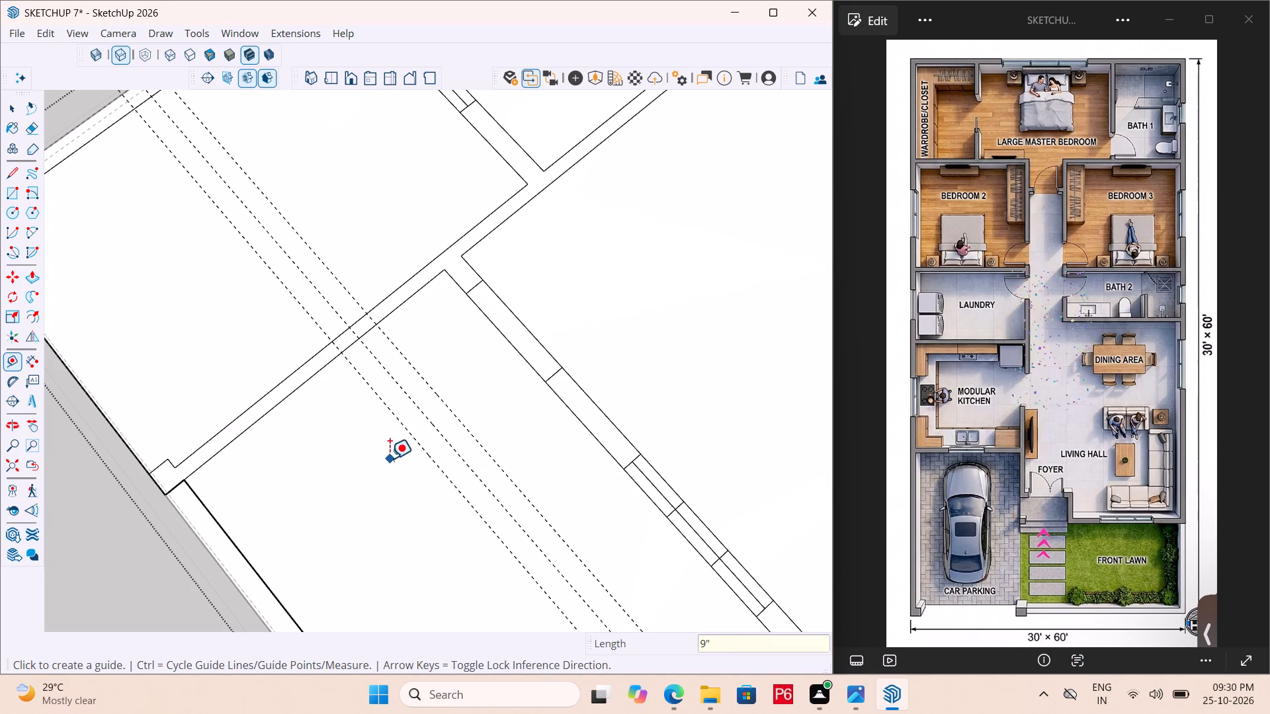
{"action": "key", "text": "ctrl+s"}
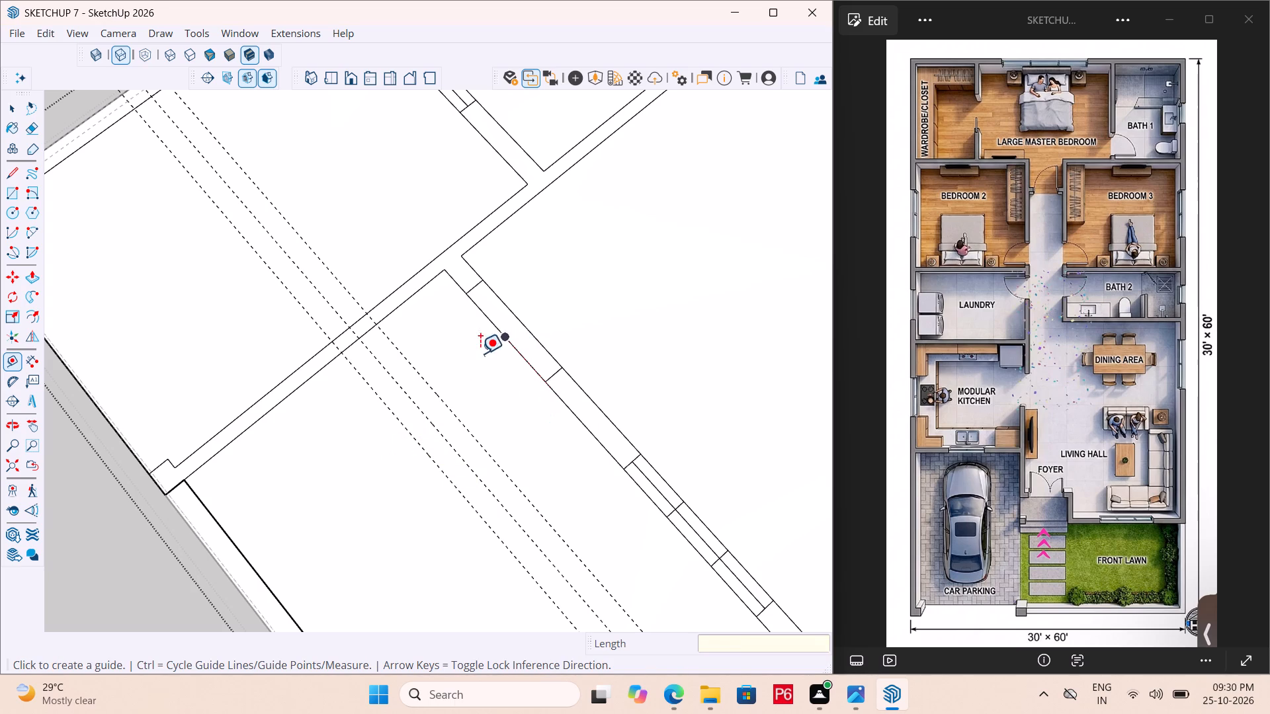
Place a guide about 6' 6" from the car parking's side wall, parallel to it, across the front entrance area.
{"action": "left_click", "coordinate": [415, 294]}
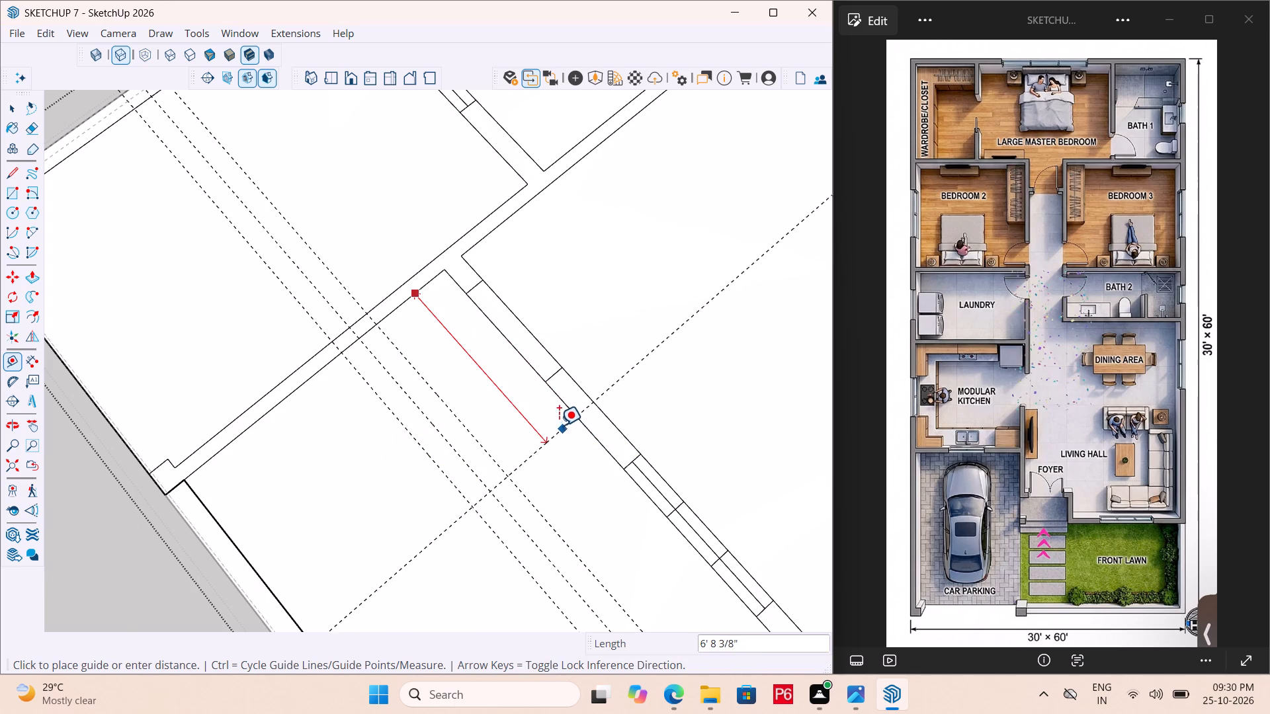
{"action": "left_click", "coordinate": [558, 425]}
{"action": "key", "text": "space"}
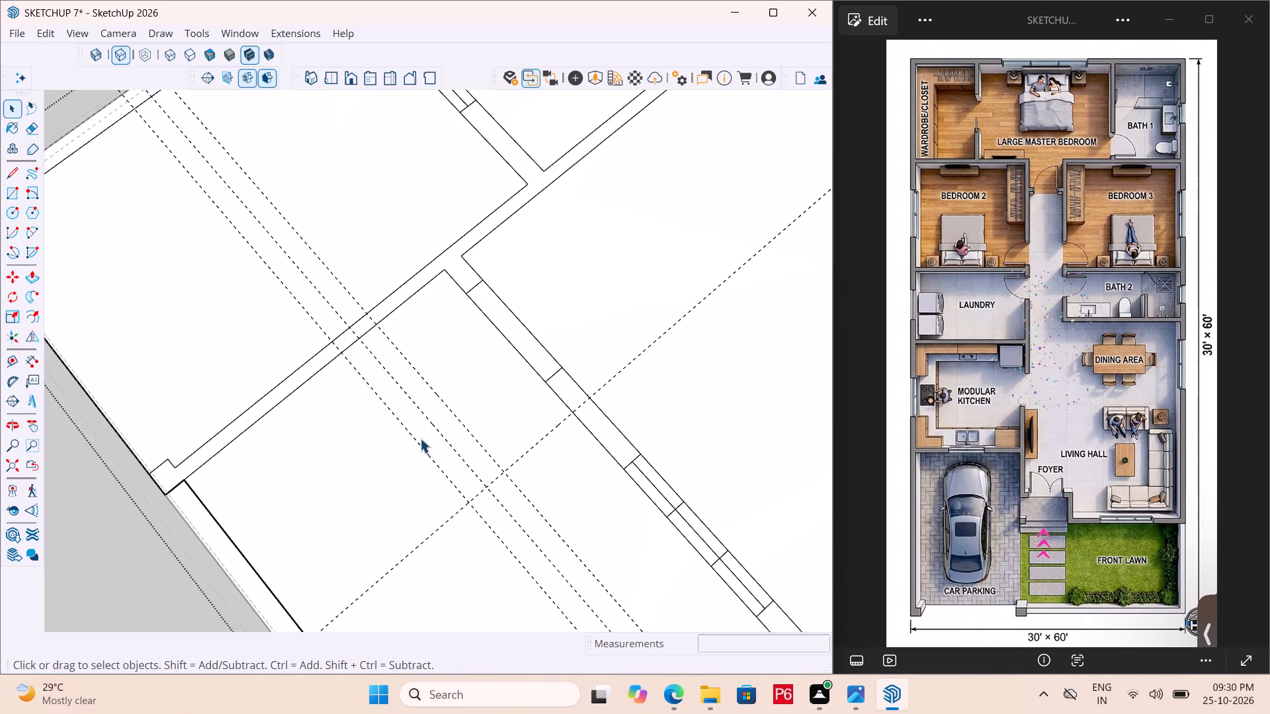
Draw a 6' 5 11/16" × 3' landing rectangle and two adjoining 9" deep step rectangles between the entrance guides, and save.
{"action": "key", "text": "r"}
{"action": "left_click_drag", "start_coordinate": [446, 270], "coordinate": [446, 276]}
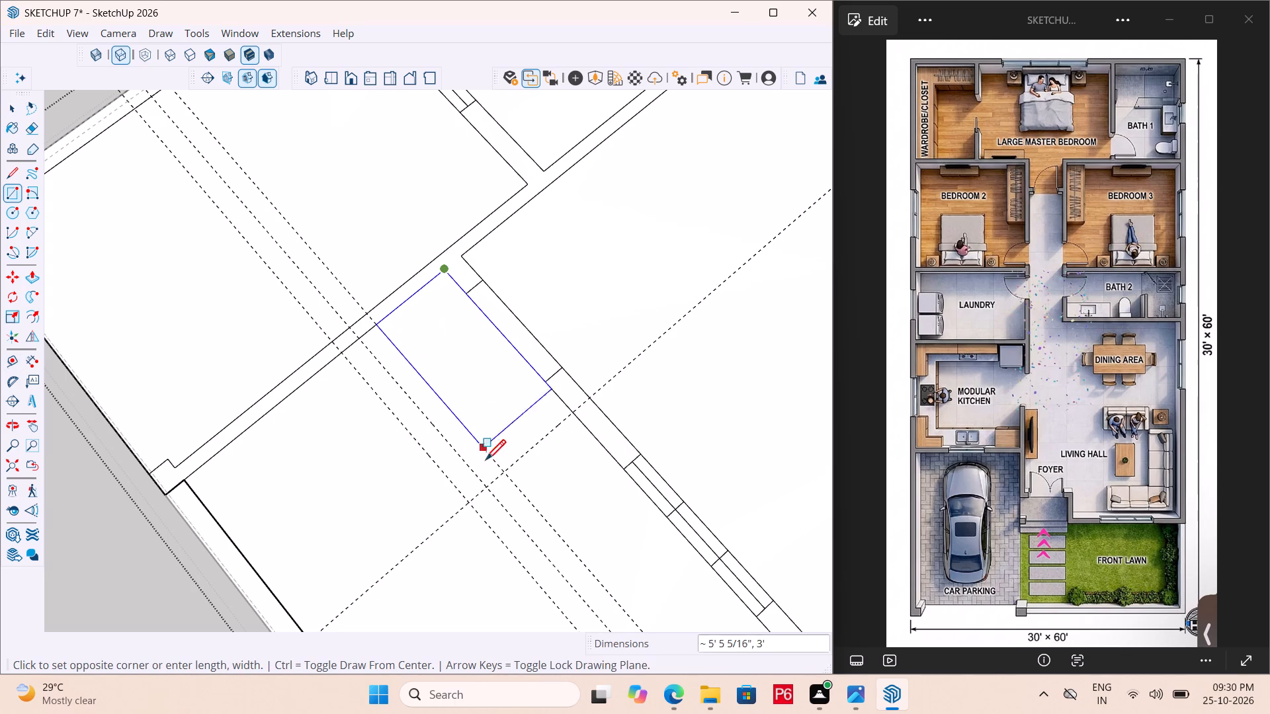
{"action": "left_click", "coordinate": [503, 472]}
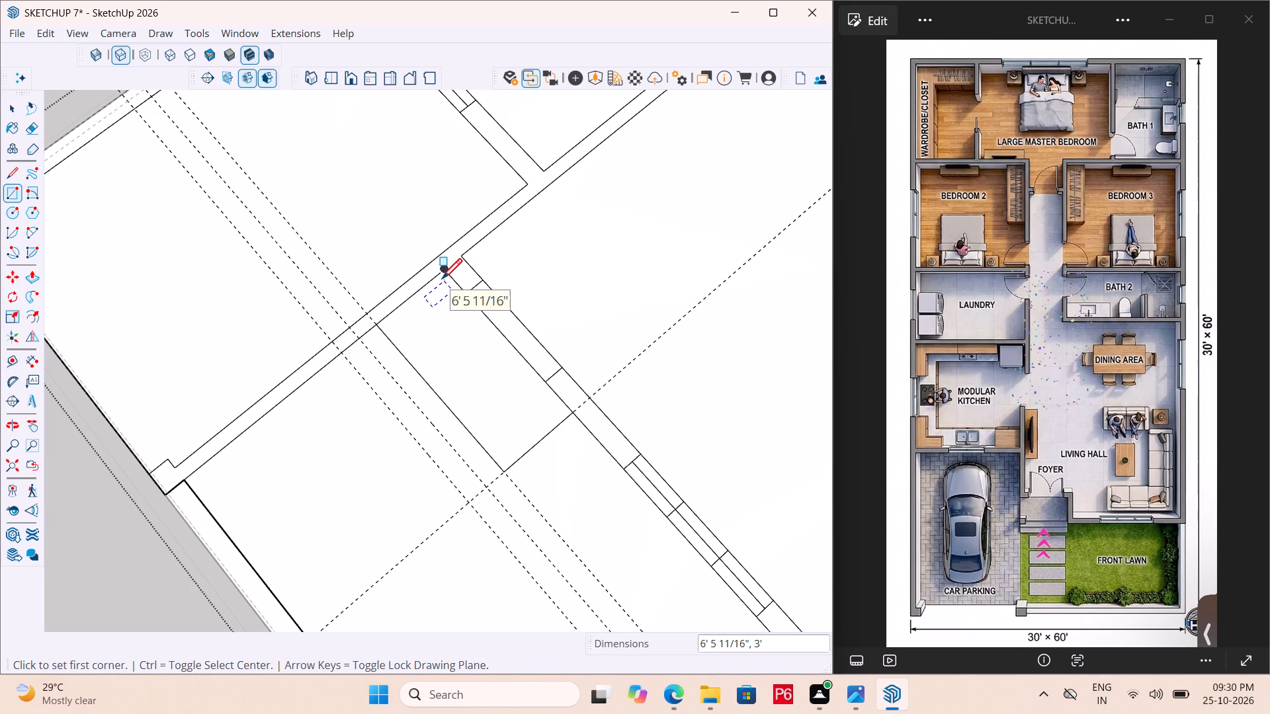
{"action": "left_click", "coordinate": [381, 325]}
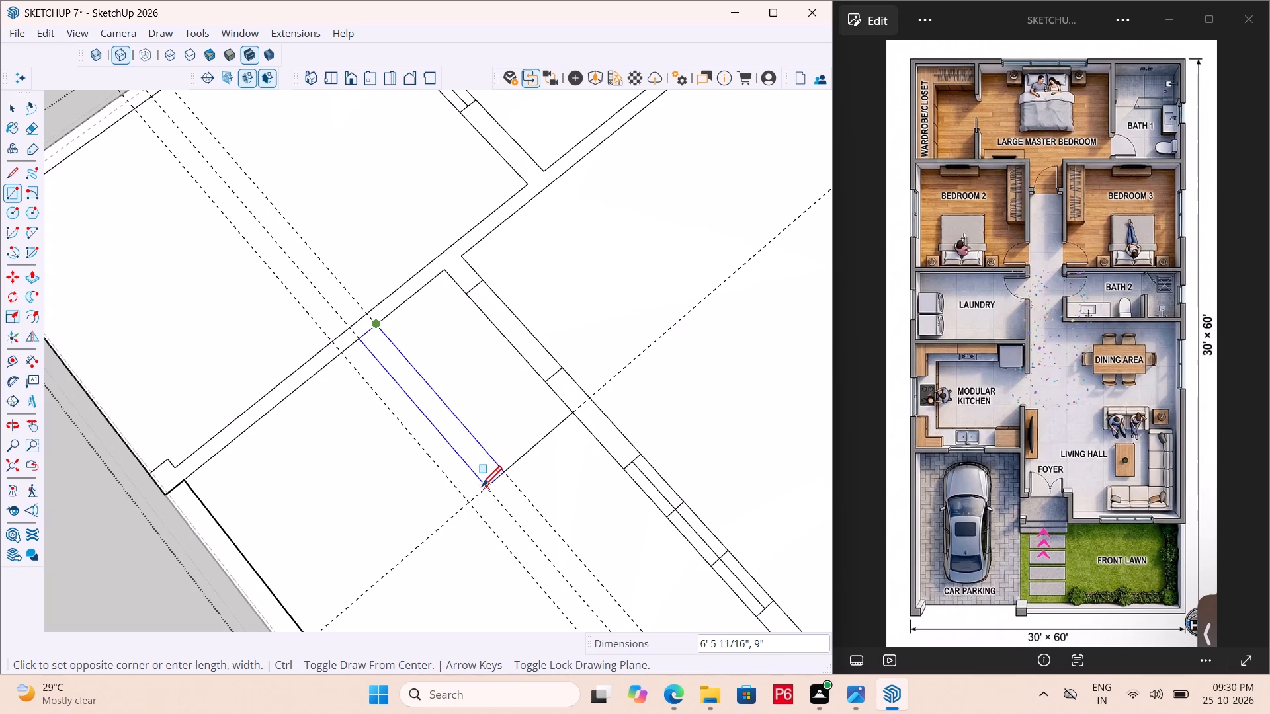
{"action": "left_click", "coordinate": [486, 493]}
{"action": "left_click", "coordinate": [360, 343]}
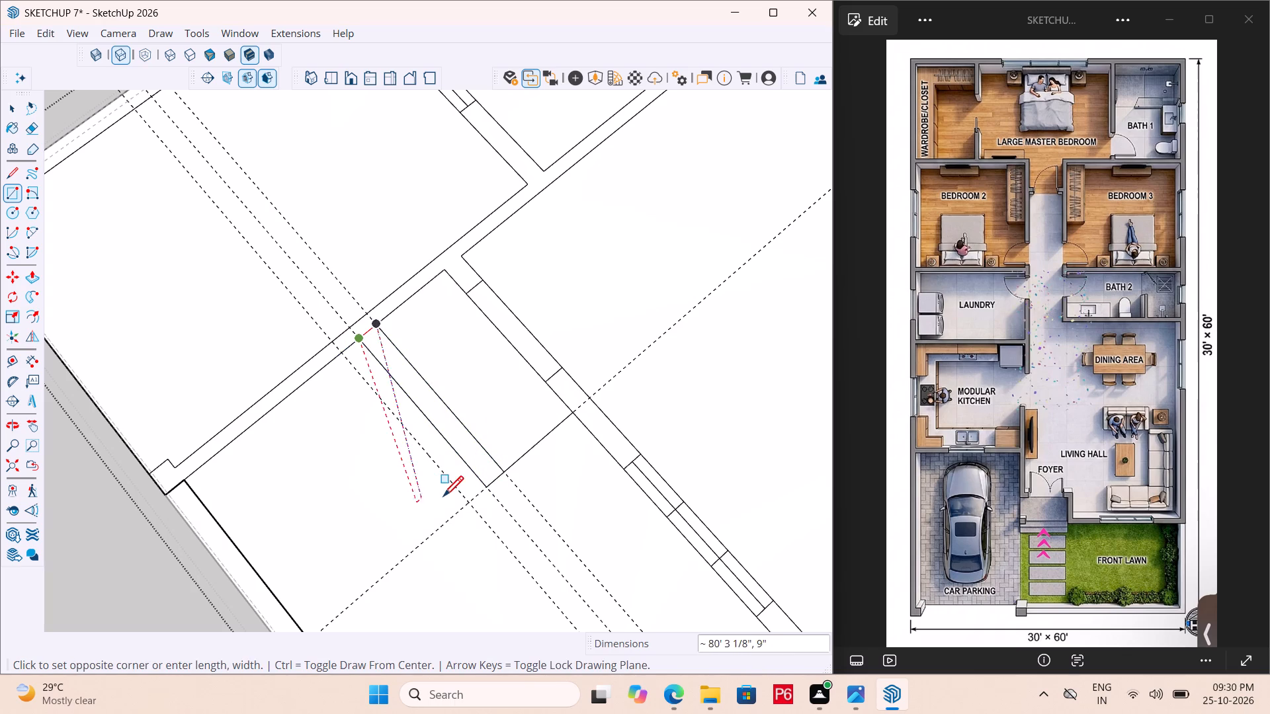
{"action": "left_click", "coordinate": [471, 506]}
{"action": "scroll", "coordinate": [471, 500], "scroll_direction": "down", "scroll_amount": 3}
{"action": "key", "text": "ctrl+s"}
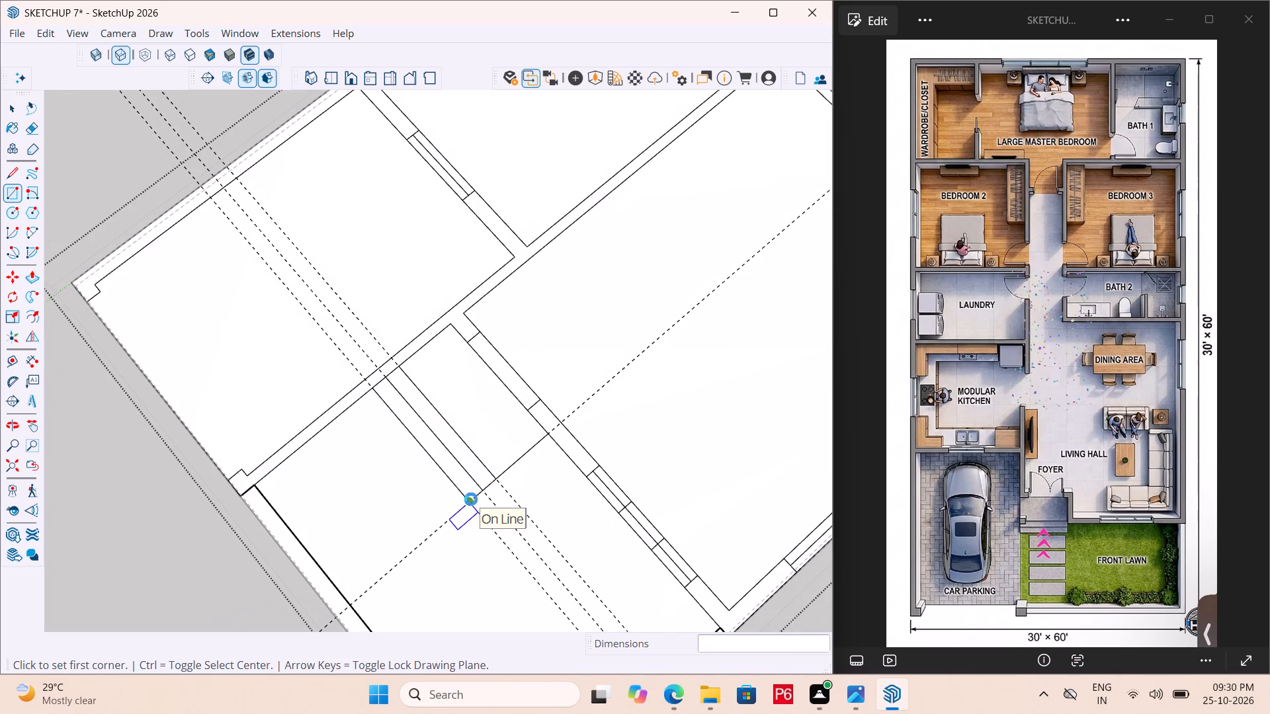
{"action": "key", "text": "ctrl+s"}
{"action": "key", "text": "ctrl+s"}
Erase the three entrance step guides and the crossing guide that limits their width.
{"action": "scroll", "coordinate": [480, 455], "scroll_direction": "down", "scroll_amount": 2}
{"action": "key", "text": "e"}
{"action": "left_click_drag", "start_coordinate": [556, 520], "coordinate": [504, 547]}
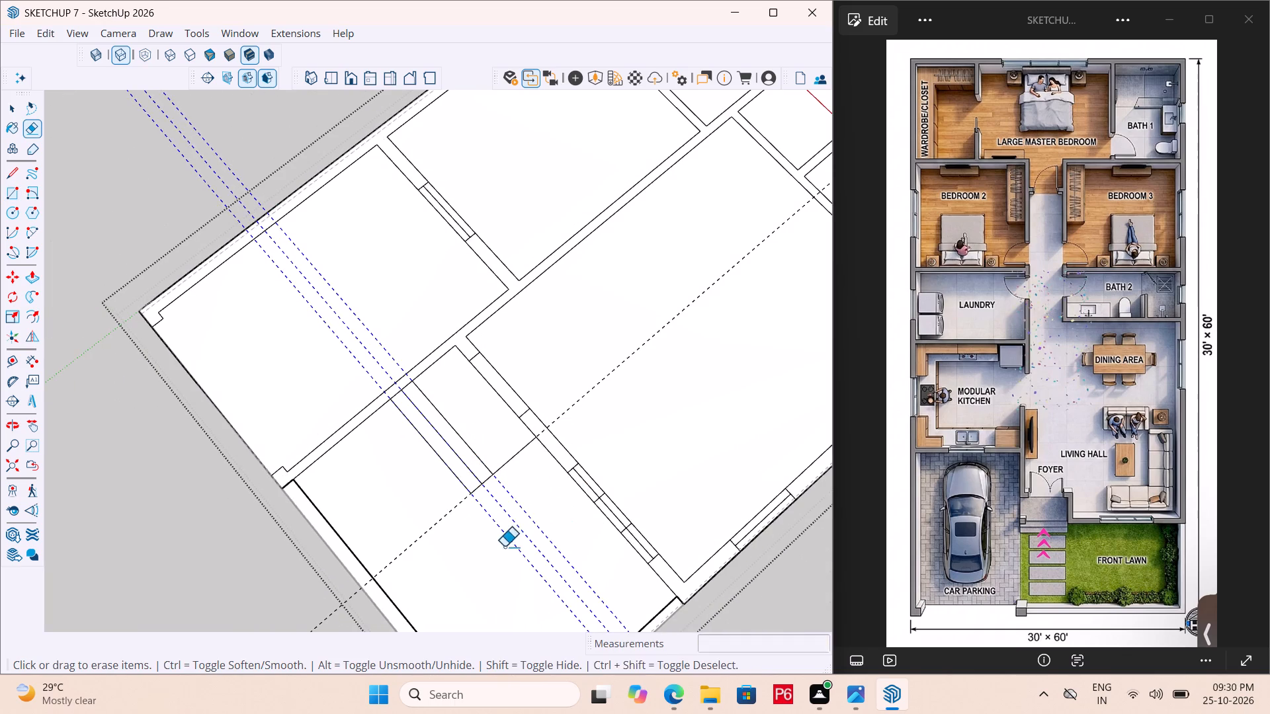
{"action": "left_click_drag", "start_coordinate": [504, 547], "coordinate": [503, 538]}
{"action": "left_click_drag", "start_coordinate": [569, 371], "coordinate": [593, 410]}
{"action": "scroll", "coordinate": [493, 366], "scroll_direction": "down", "scroll_amount": 4}
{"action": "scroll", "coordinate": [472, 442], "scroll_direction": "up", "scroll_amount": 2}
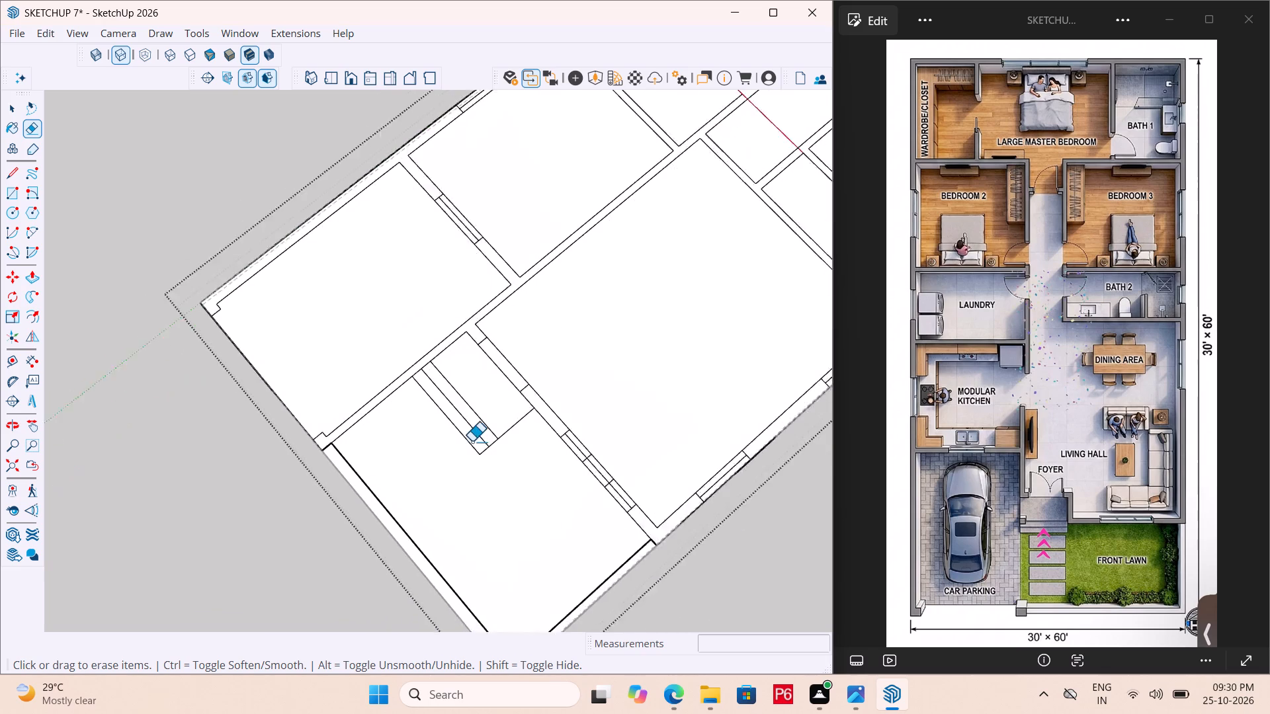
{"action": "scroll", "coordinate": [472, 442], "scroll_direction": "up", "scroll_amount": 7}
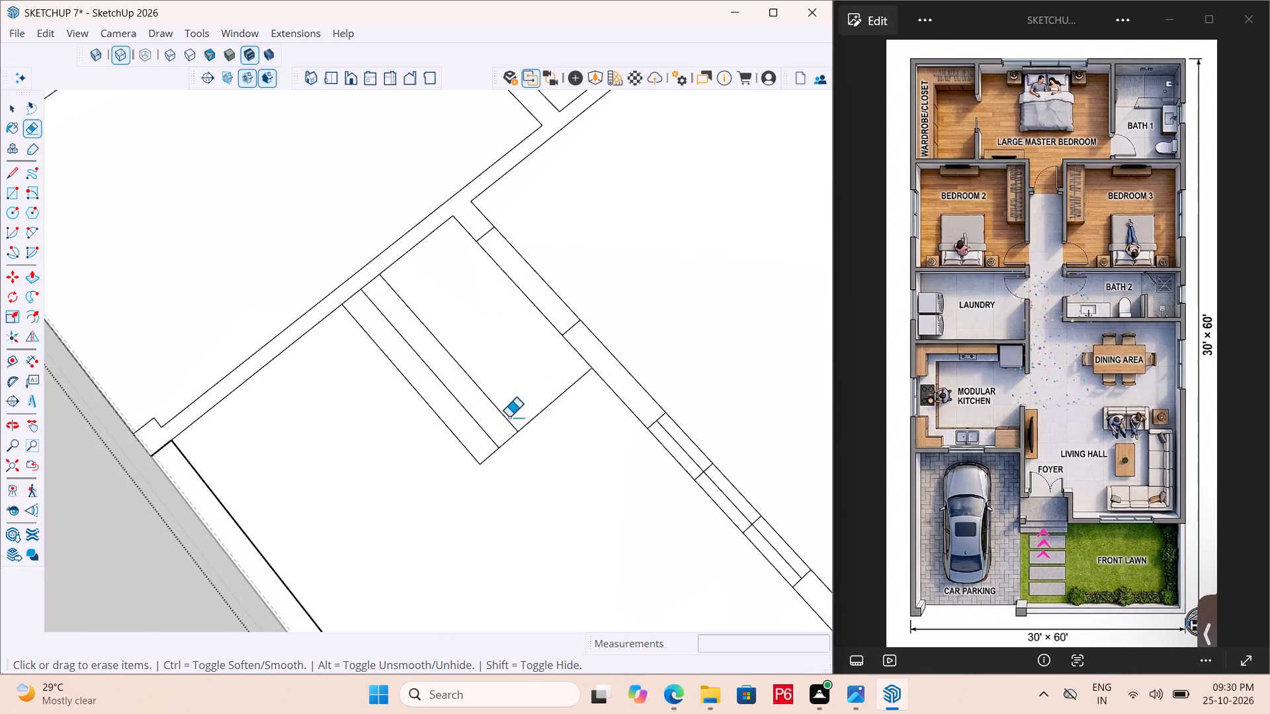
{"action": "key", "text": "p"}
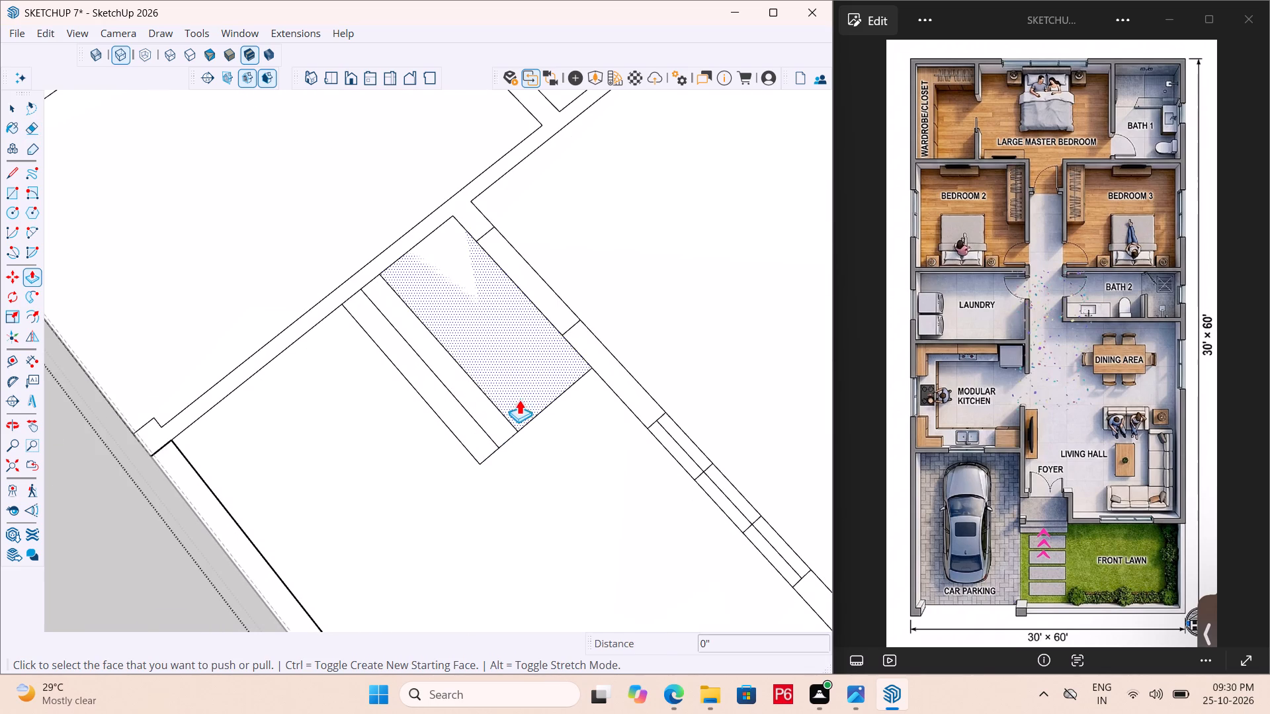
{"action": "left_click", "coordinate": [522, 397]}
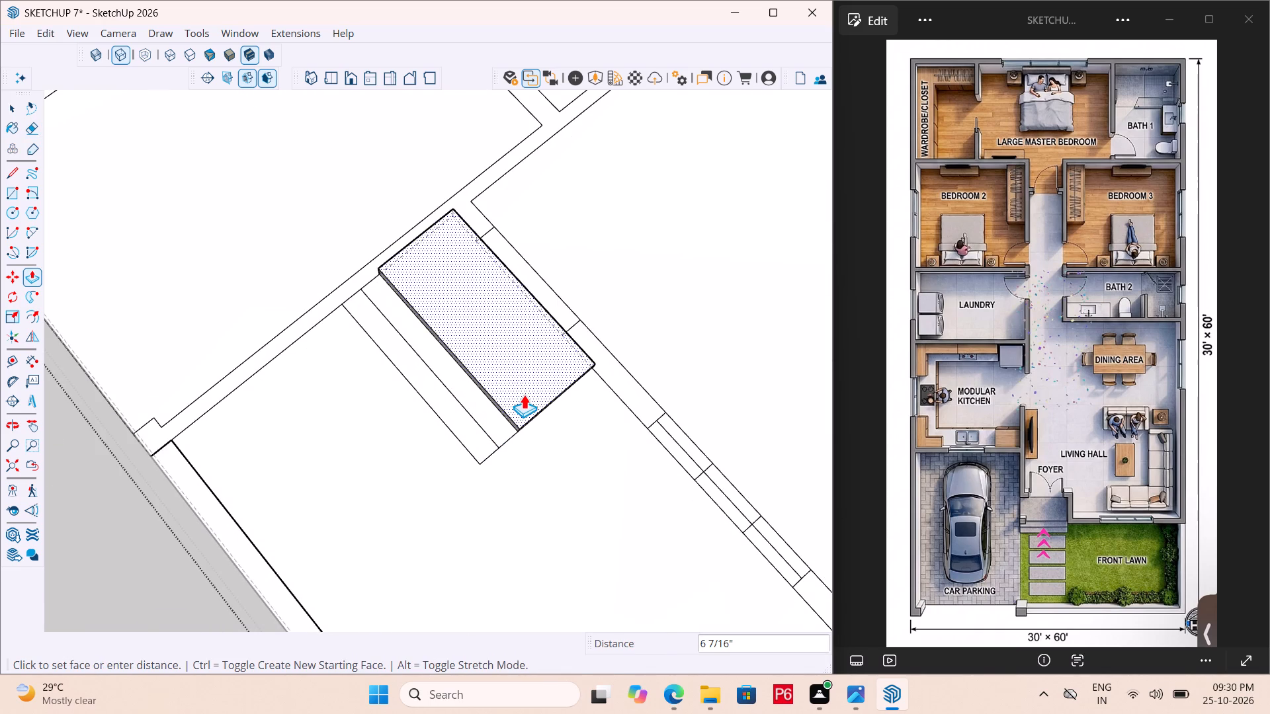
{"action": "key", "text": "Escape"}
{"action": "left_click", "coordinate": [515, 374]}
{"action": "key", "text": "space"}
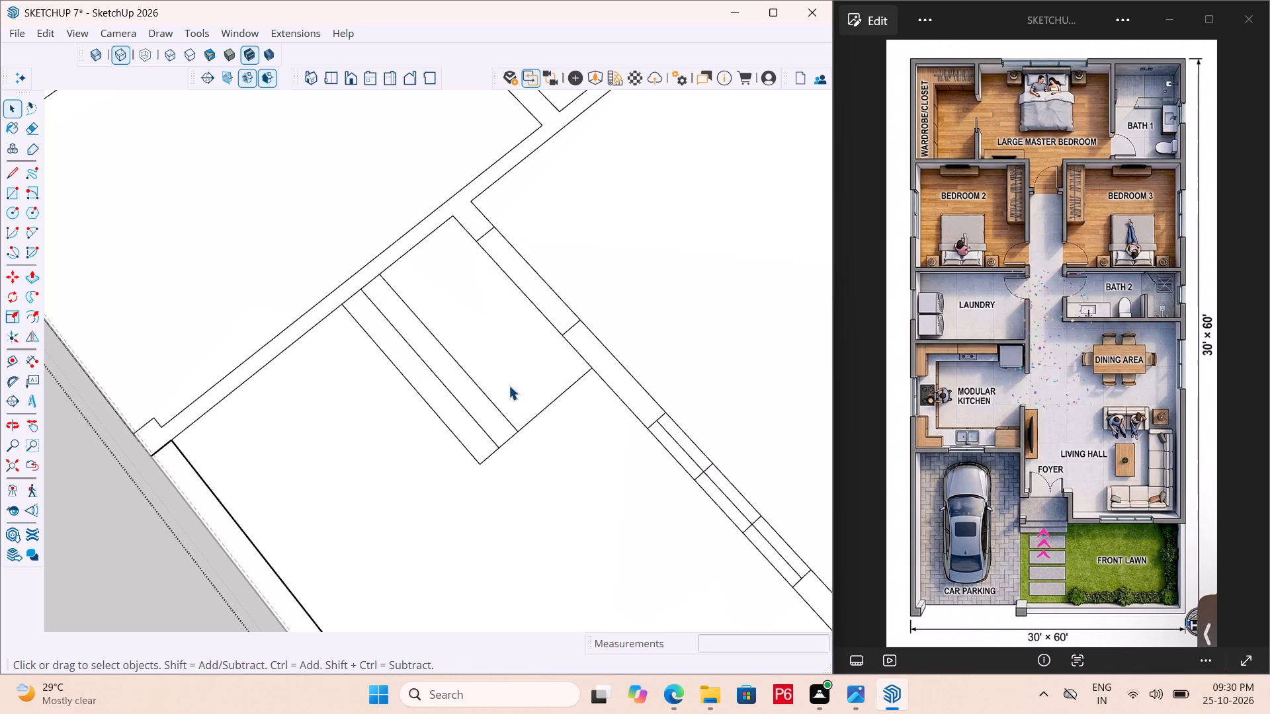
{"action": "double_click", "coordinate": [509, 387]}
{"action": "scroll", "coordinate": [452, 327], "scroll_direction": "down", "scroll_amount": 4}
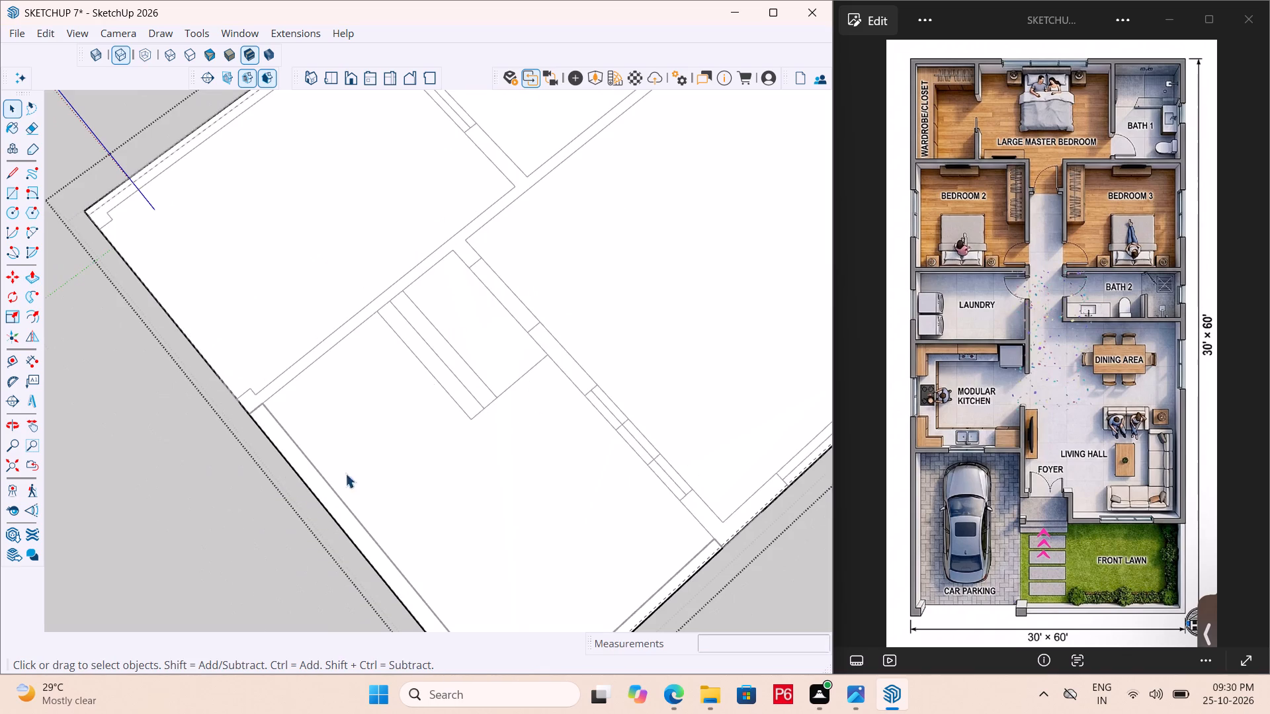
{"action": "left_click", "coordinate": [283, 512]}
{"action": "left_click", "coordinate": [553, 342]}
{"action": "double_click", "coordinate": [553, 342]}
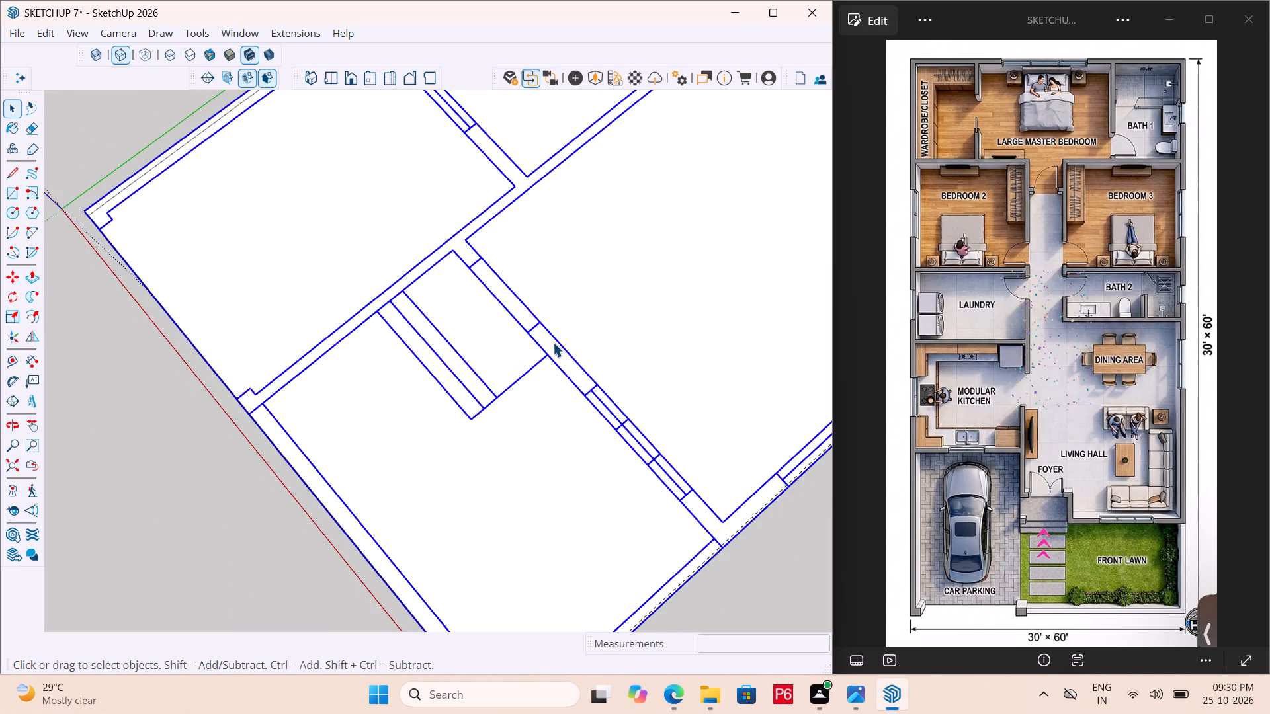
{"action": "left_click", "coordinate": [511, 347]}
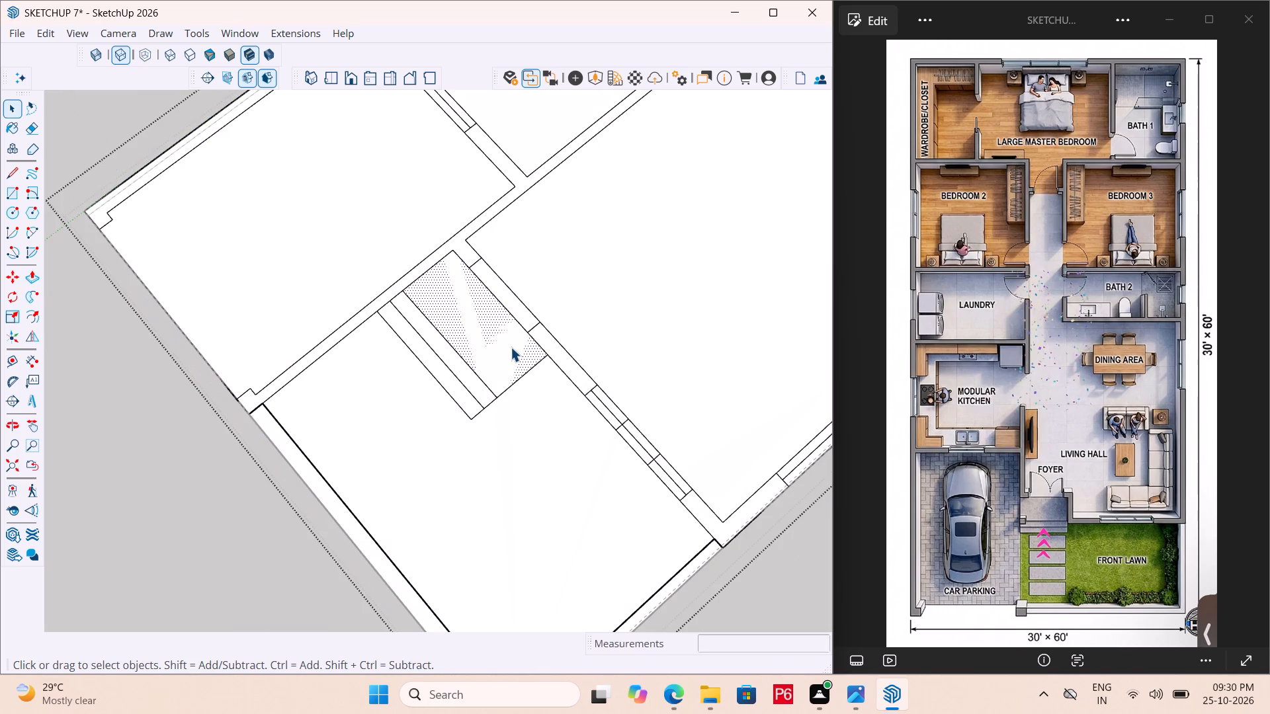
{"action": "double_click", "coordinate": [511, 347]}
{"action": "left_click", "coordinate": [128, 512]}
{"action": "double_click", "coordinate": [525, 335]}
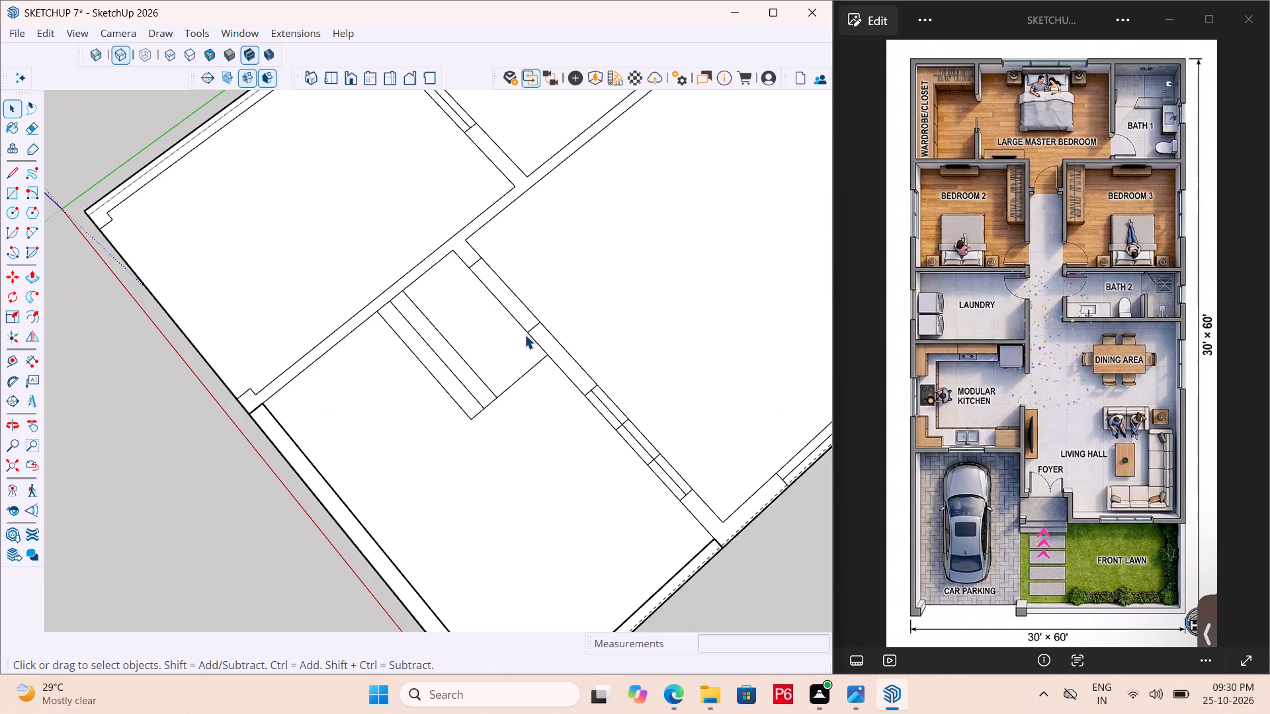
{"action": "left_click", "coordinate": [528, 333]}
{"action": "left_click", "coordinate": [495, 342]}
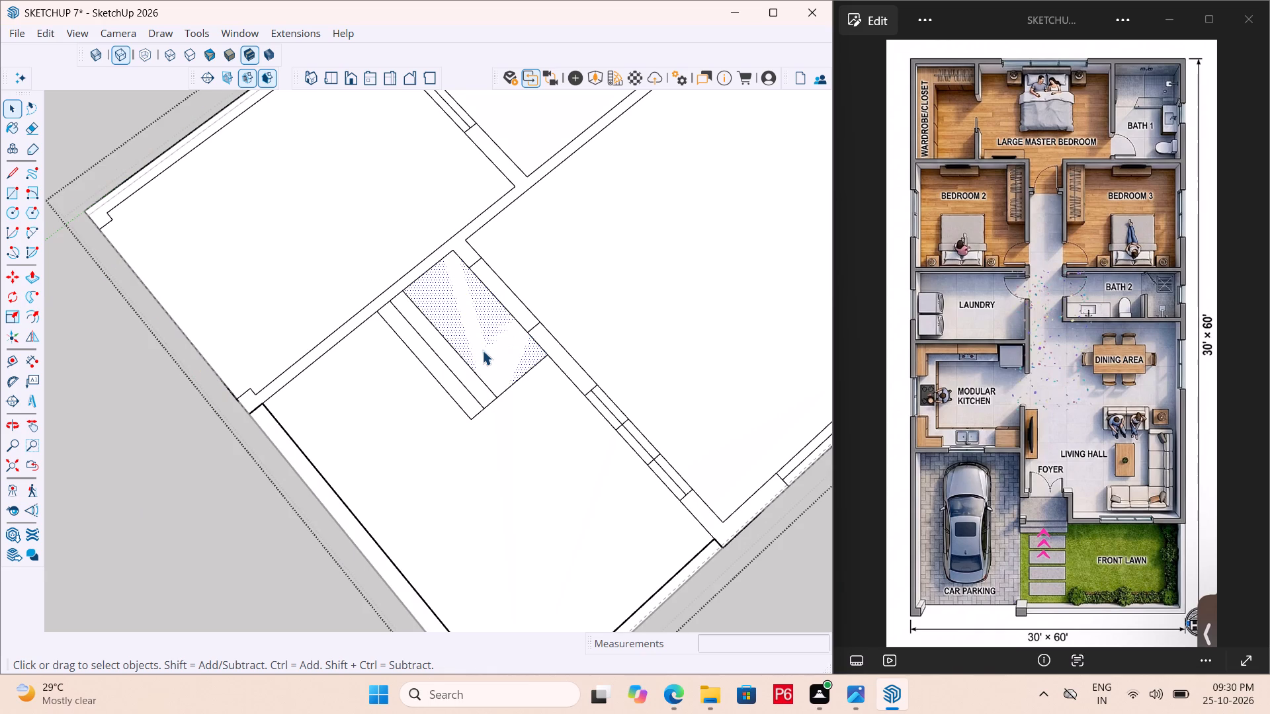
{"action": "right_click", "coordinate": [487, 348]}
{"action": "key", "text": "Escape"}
Push/Pull the 3' deep entrance landing face beside the living hall wall up by 1'6".
{"action": "key", "text": "p"}
{"action": "left_click", "coordinate": [507, 335]}
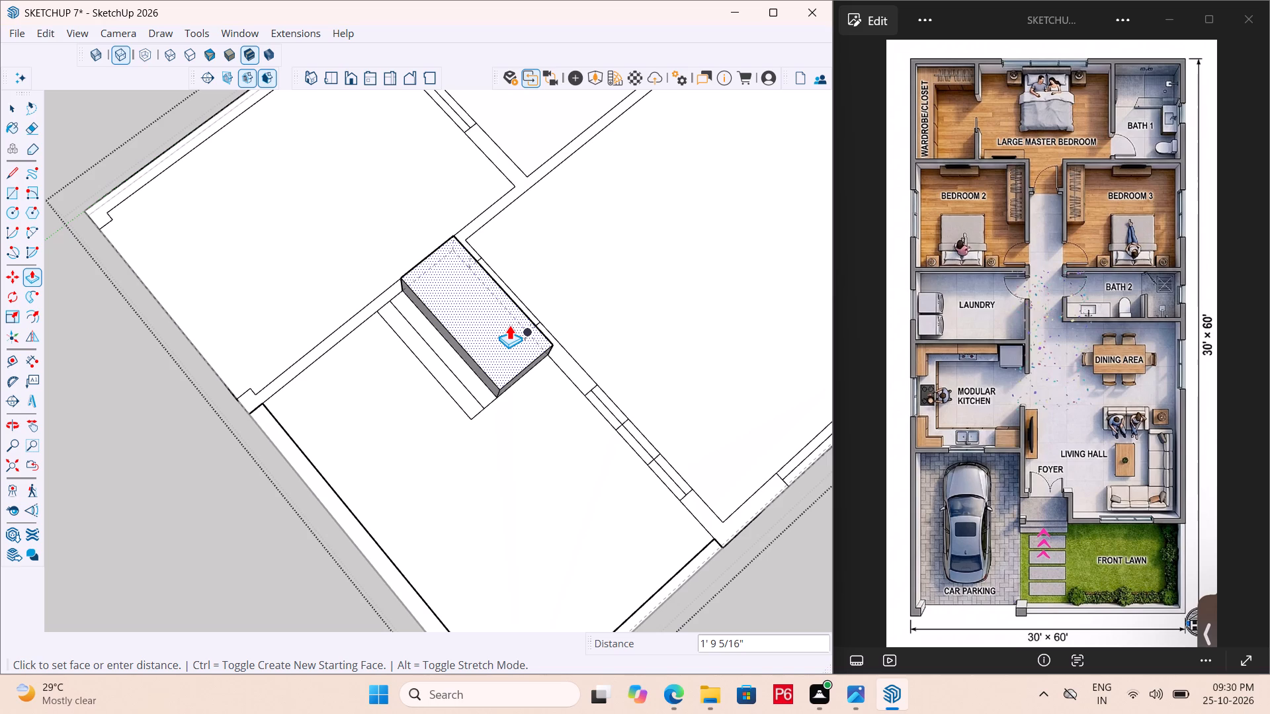
{"action": "type", "text": "1'6\""}
{"action": "key", "text": "Return"}
Push/Pull the step face next to the landing up 1' and the outermost step face up 6", and save.
{"action": "scroll", "coordinate": [511, 375], "scroll_direction": "down", "scroll_amount": 1}
{"action": "middle_click_drag", "start_coordinate": [507, 373], "coordinate": [538, 236]}
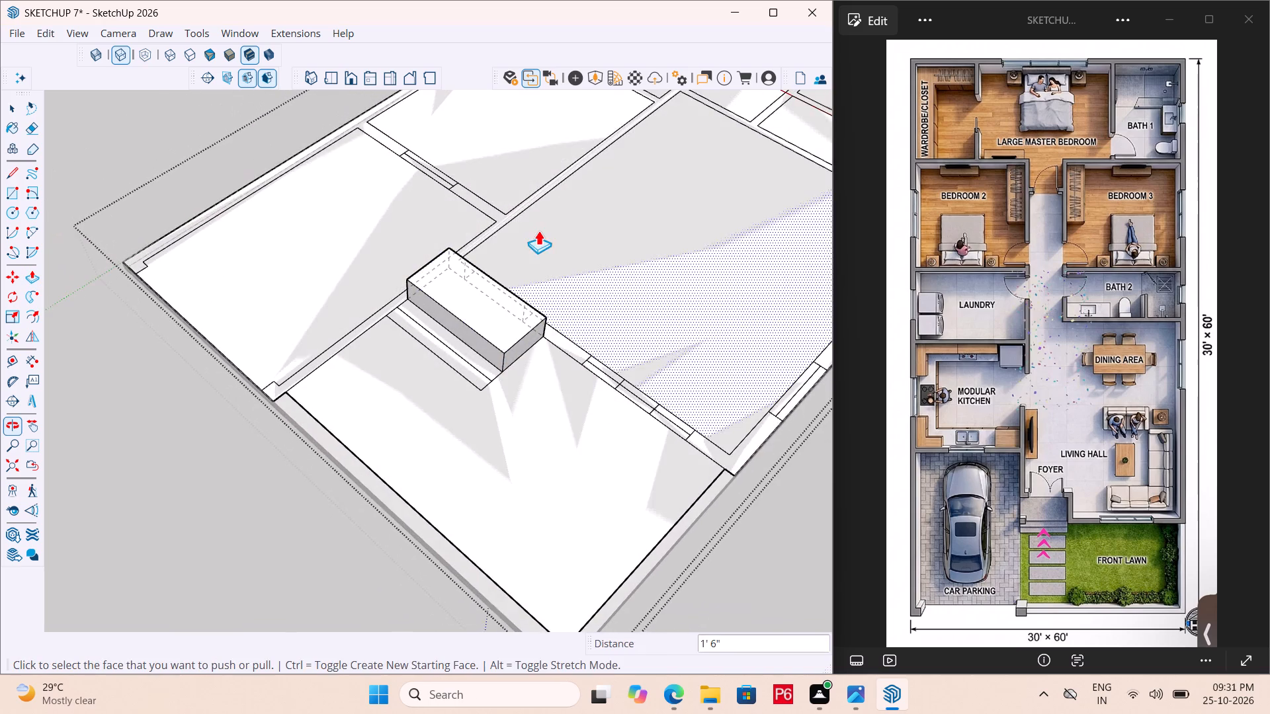
{"action": "middle_click_drag", "start_coordinate": [512, 219], "coordinate": [480, 251]}
{"action": "scroll", "coordinate": [418, 370], "scroll_direction": "up", "scroll_amount": 5}
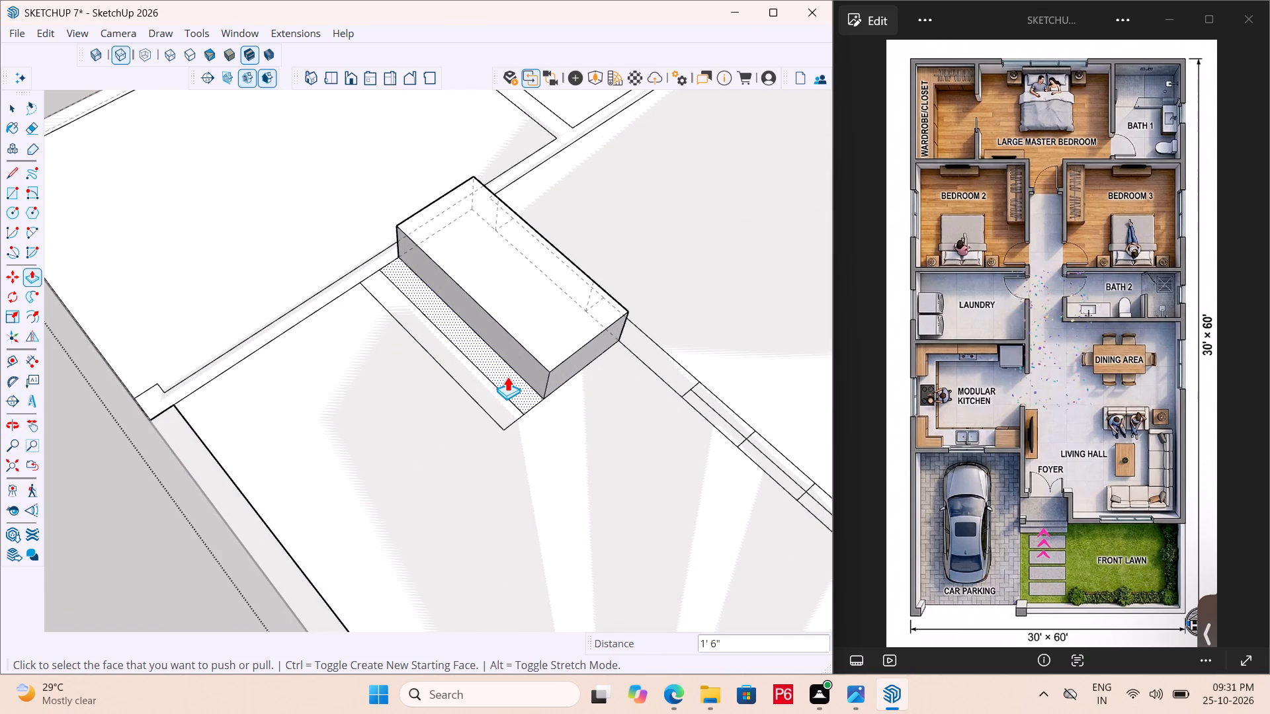
{"action": "left_click", "coordinate": [507, 376]}
{"action": "type", "text": "1'"}
{"action": "key", "text": "Return"}
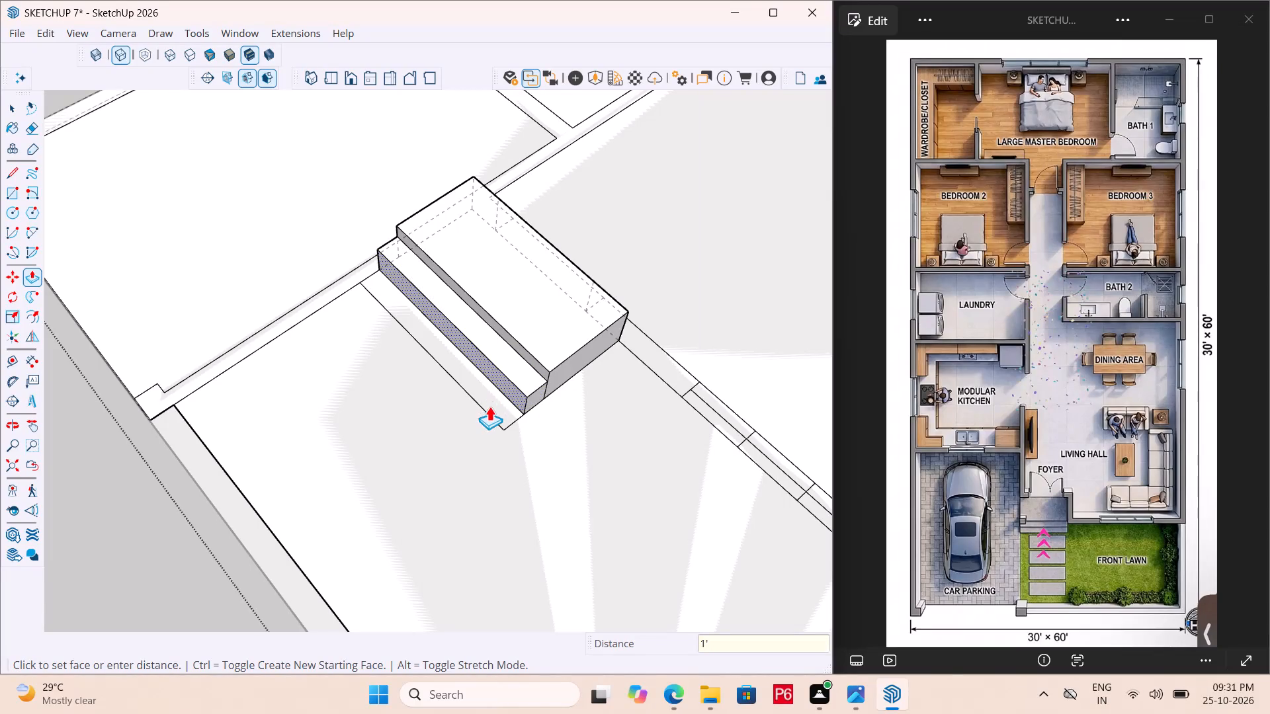
{"action": "left_click", "coordinate": [491, 406]}
{"action": "key", "text": "6"}
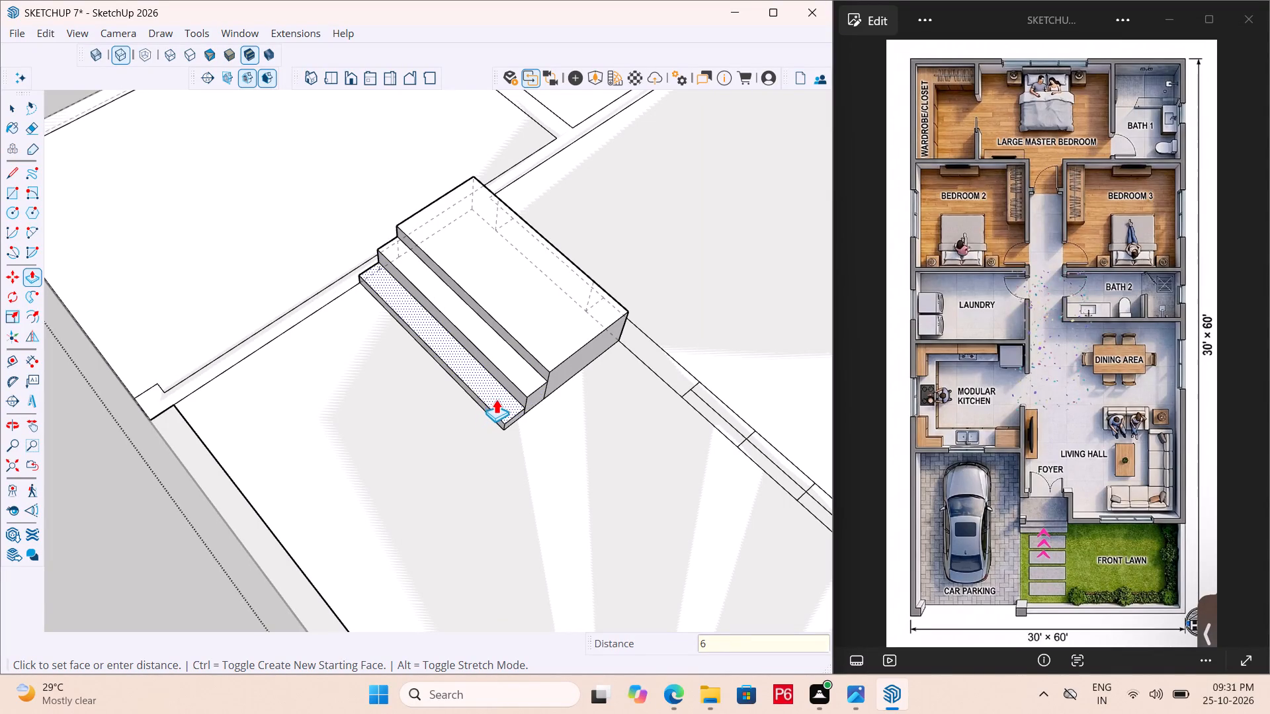
{"action": "key", "text": "shift+quotedbl"}
{"action": "key", "text": "Return"}
{"action": "key", "text": "ctrl+s"}
{"action": "key", "text": "ctrl+s"}
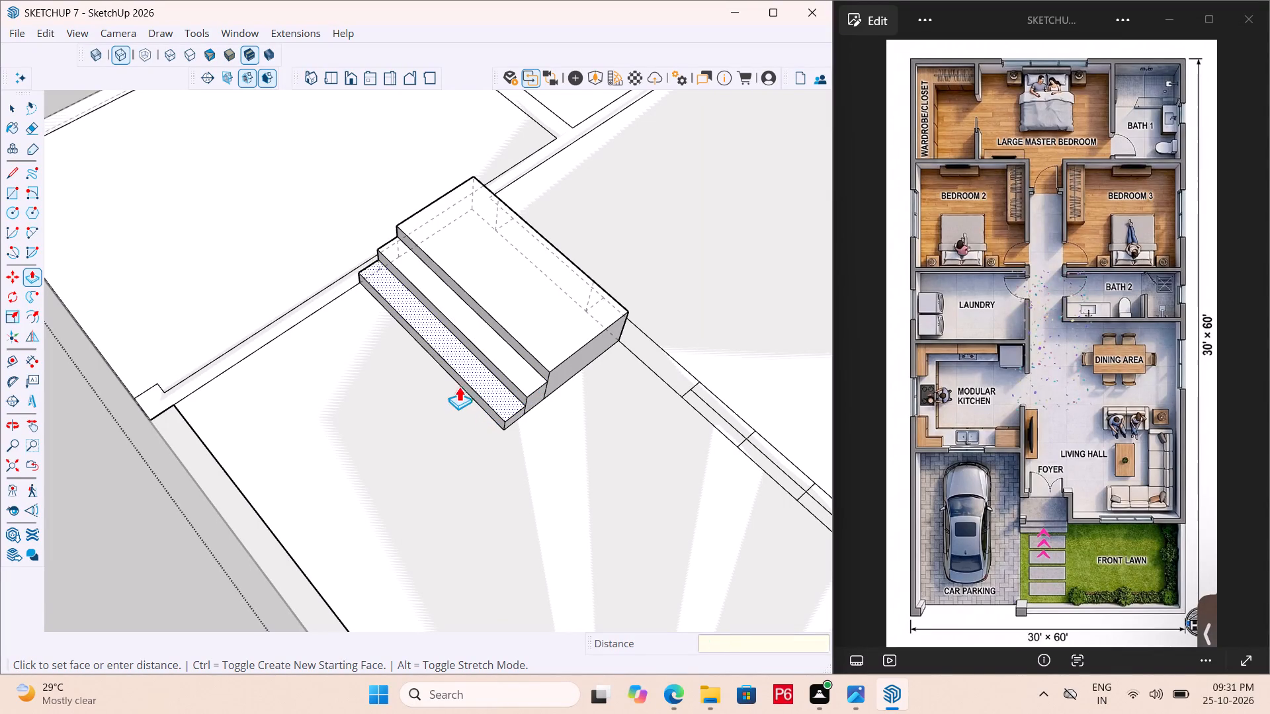
{"action": "key", "text": "ctrl+s"}
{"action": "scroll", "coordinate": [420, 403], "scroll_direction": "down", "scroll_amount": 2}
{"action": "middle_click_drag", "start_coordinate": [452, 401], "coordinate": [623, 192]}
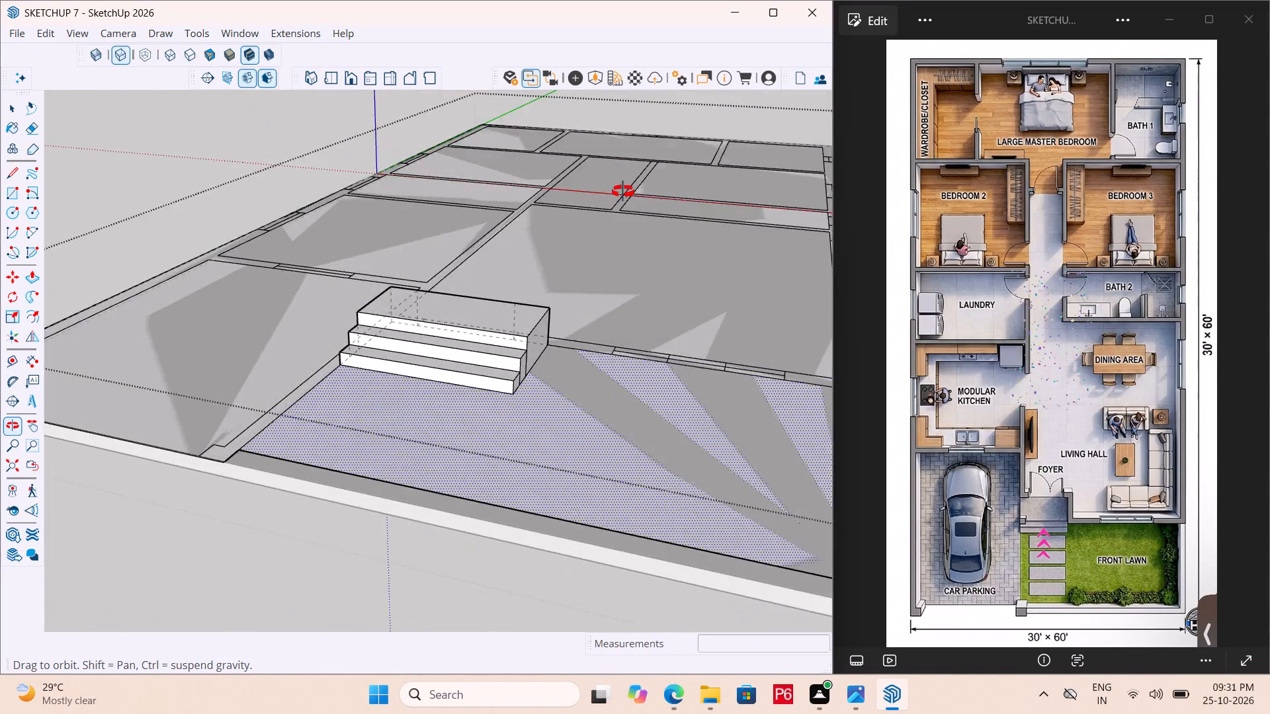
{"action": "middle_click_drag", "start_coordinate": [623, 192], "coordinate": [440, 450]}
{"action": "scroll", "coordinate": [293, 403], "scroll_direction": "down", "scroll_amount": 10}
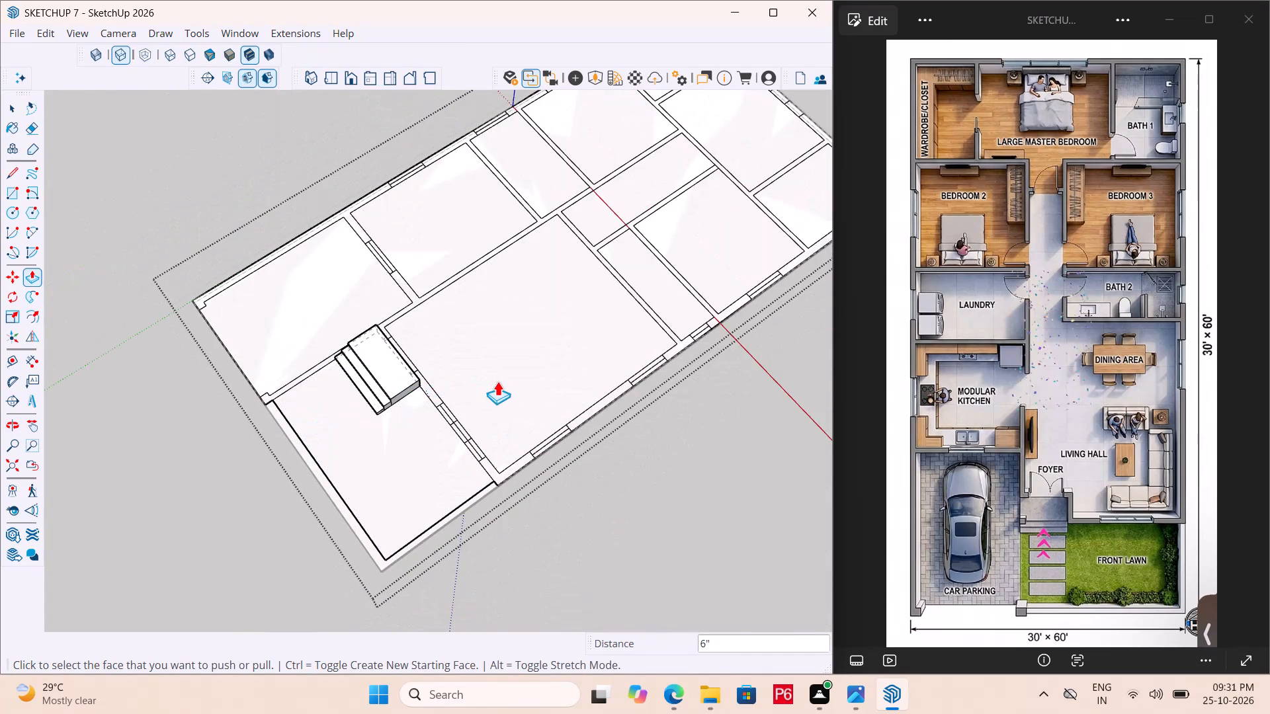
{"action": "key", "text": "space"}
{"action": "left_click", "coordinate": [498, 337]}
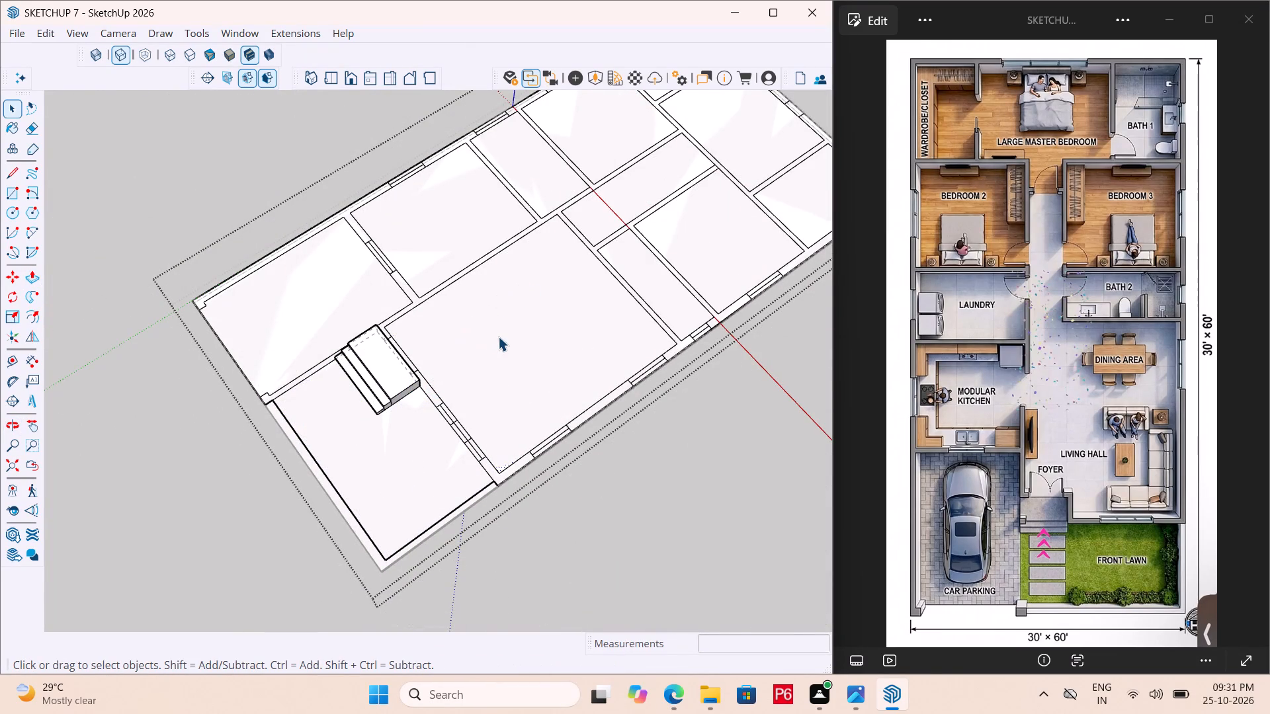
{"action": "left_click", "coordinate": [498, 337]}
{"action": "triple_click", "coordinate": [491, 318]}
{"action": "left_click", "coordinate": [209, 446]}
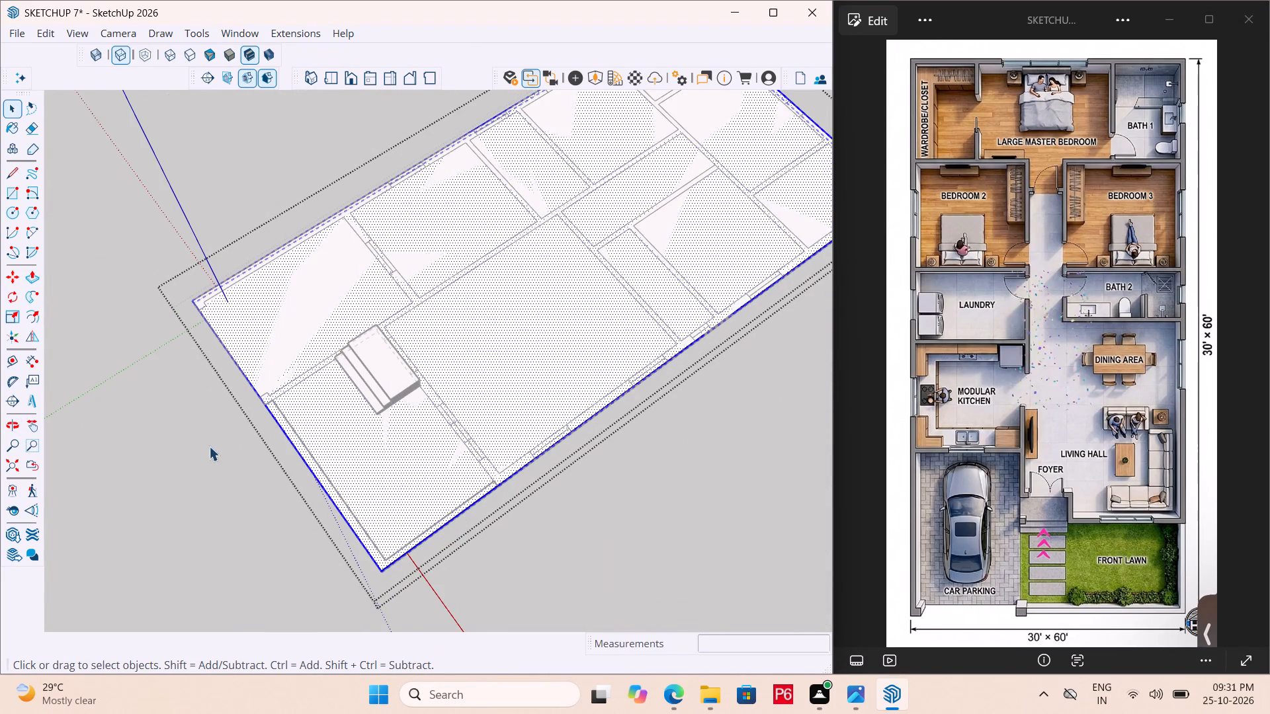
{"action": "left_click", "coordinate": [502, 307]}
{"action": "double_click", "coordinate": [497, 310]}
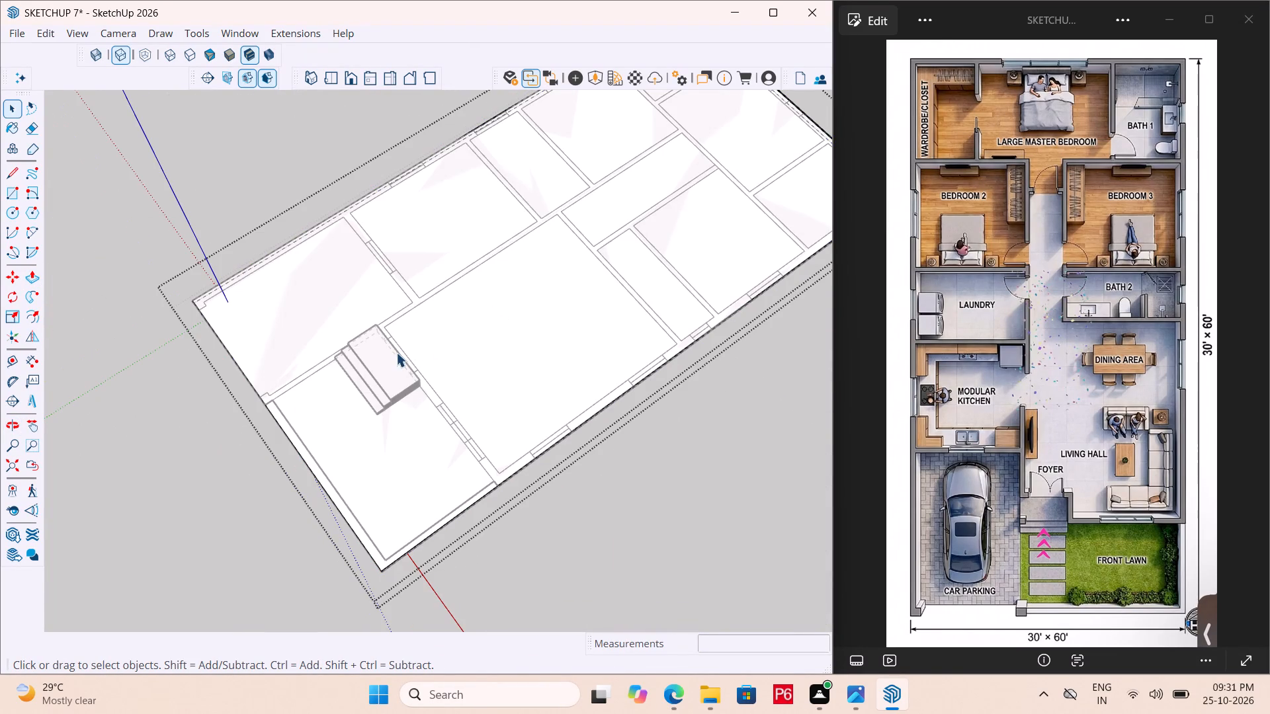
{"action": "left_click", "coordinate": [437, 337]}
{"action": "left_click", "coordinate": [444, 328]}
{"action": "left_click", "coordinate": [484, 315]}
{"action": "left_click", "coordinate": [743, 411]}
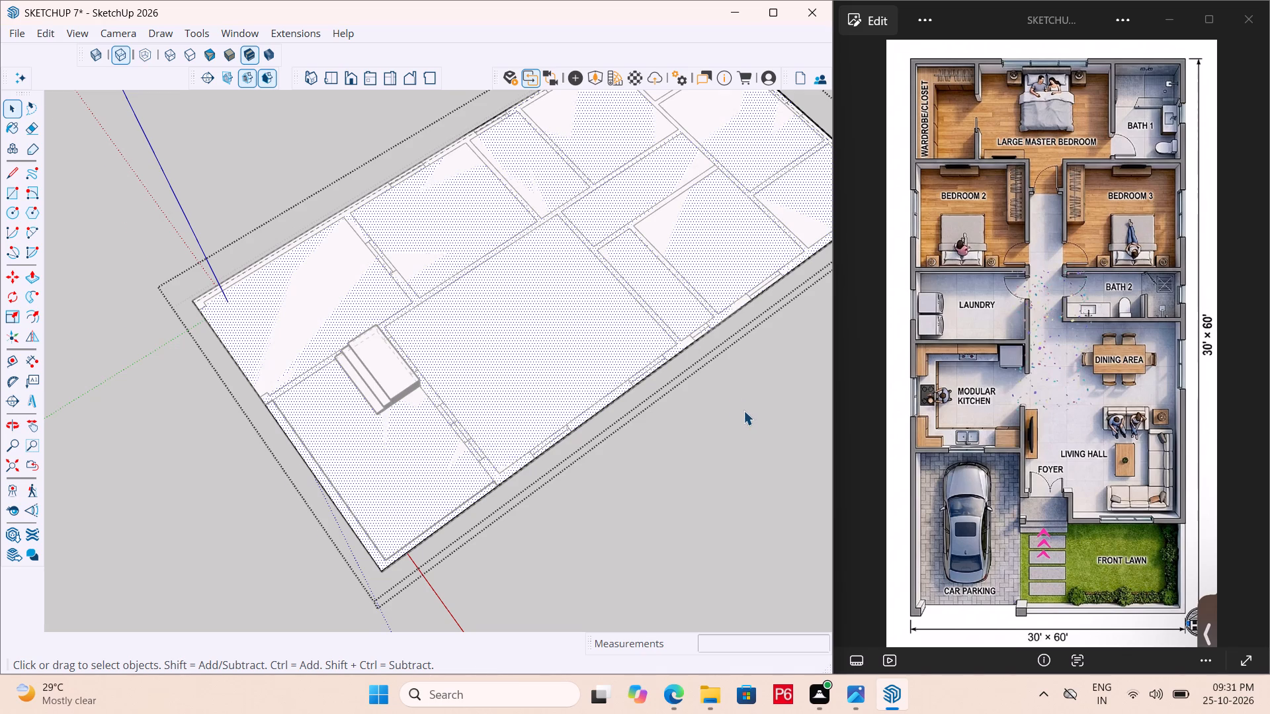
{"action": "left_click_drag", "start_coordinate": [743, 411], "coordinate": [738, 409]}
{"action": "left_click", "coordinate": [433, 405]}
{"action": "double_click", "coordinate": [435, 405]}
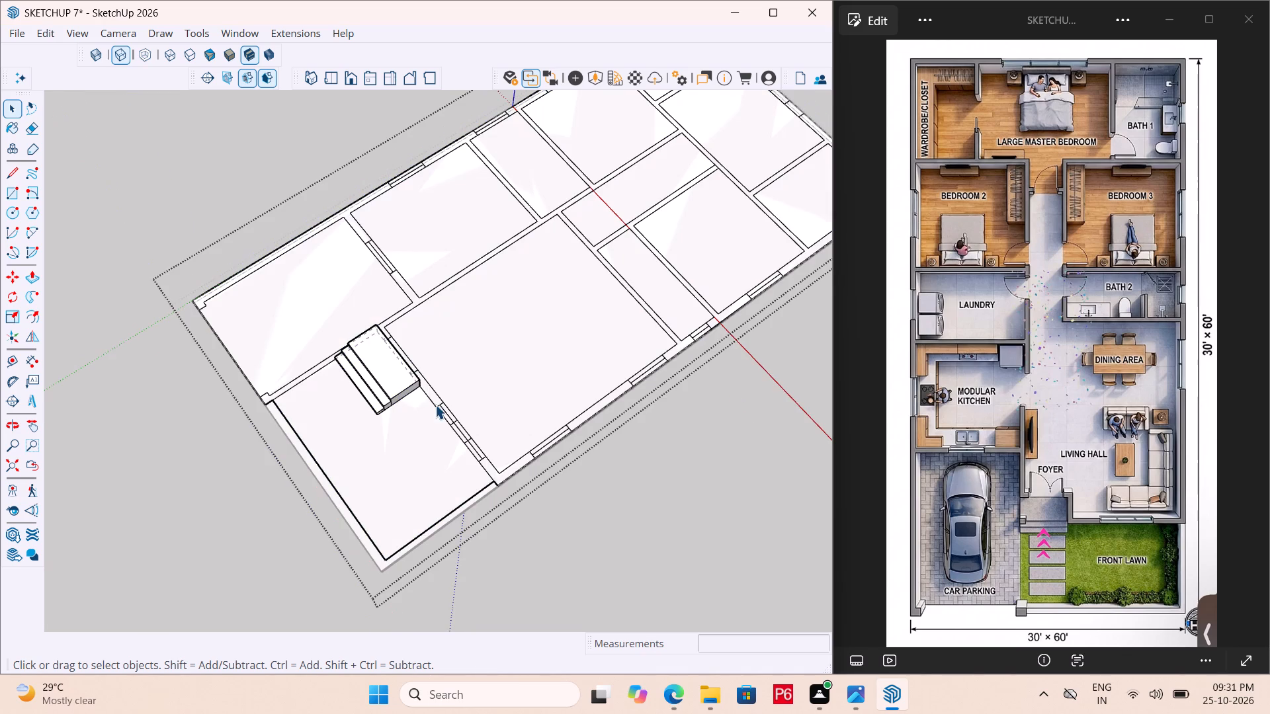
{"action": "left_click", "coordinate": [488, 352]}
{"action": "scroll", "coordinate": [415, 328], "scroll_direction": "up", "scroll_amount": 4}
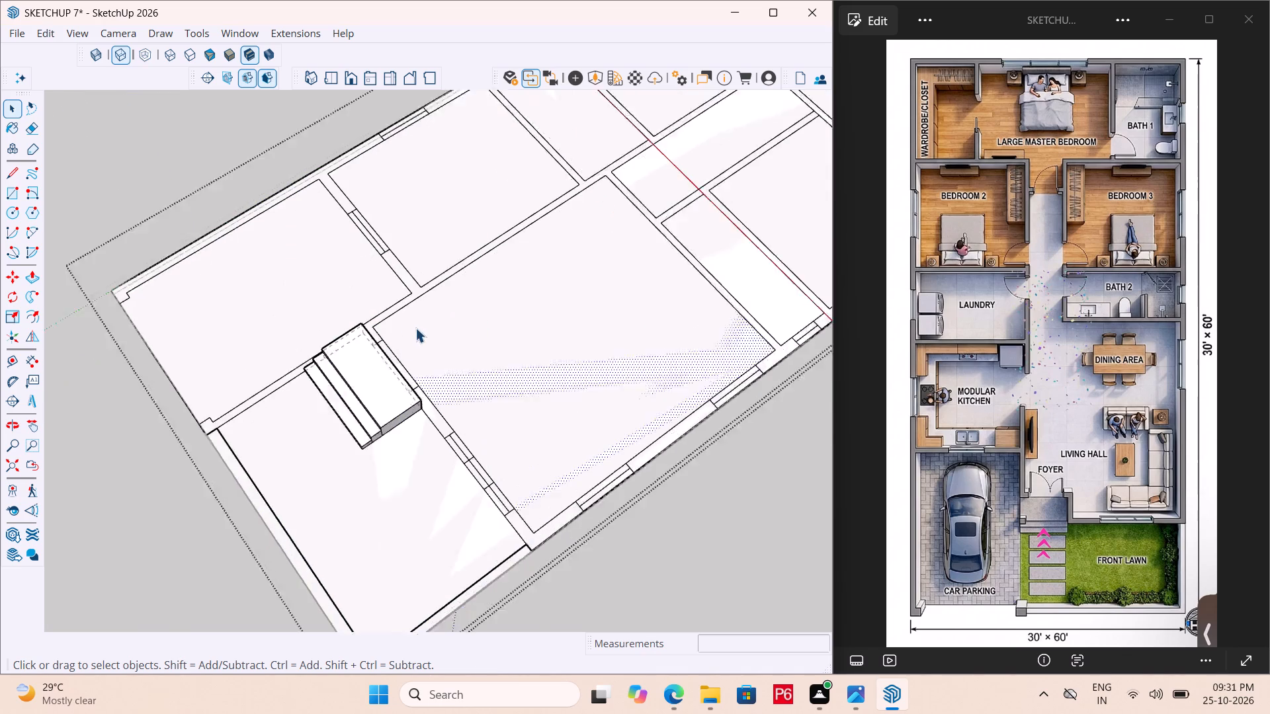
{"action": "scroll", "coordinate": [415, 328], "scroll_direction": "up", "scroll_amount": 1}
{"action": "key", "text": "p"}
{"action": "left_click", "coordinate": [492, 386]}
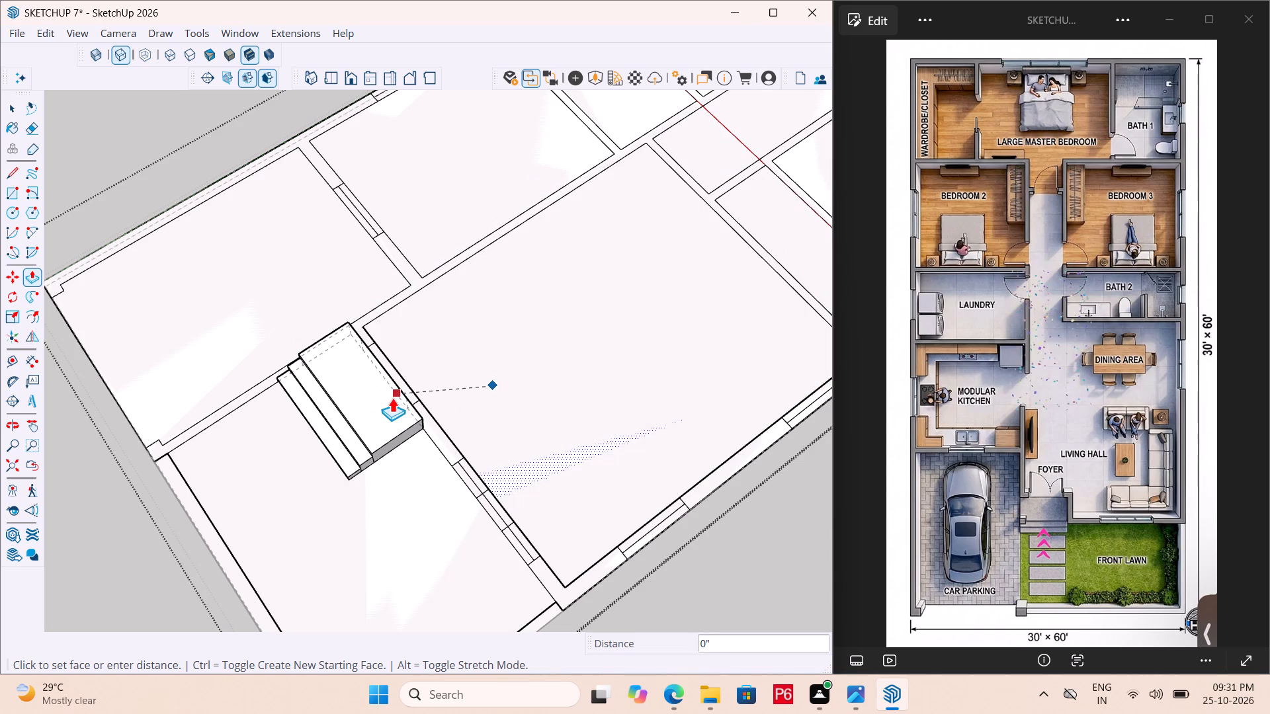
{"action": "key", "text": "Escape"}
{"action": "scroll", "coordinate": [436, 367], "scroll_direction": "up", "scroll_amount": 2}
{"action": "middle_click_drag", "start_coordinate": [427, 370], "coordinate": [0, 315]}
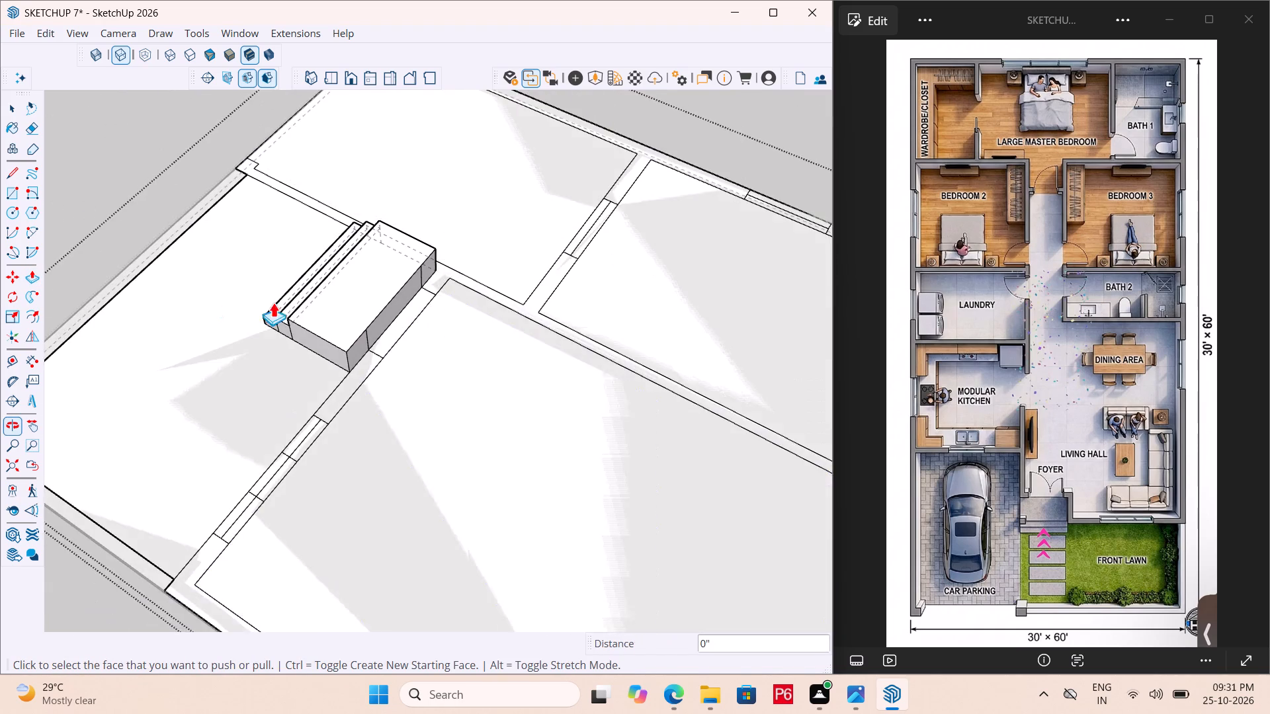
Push/Pull the main door opening face behind the entrance landing up 1'6" to the landing's level.
{"action": "scroll", "coordinate": [298, 302], "scroll_direction": "up", "scroll_amount": 3}
{"action": "left_click", "coordinate": [449, 313]}
{"action": "left_click", "coordinate": [357, 303]}
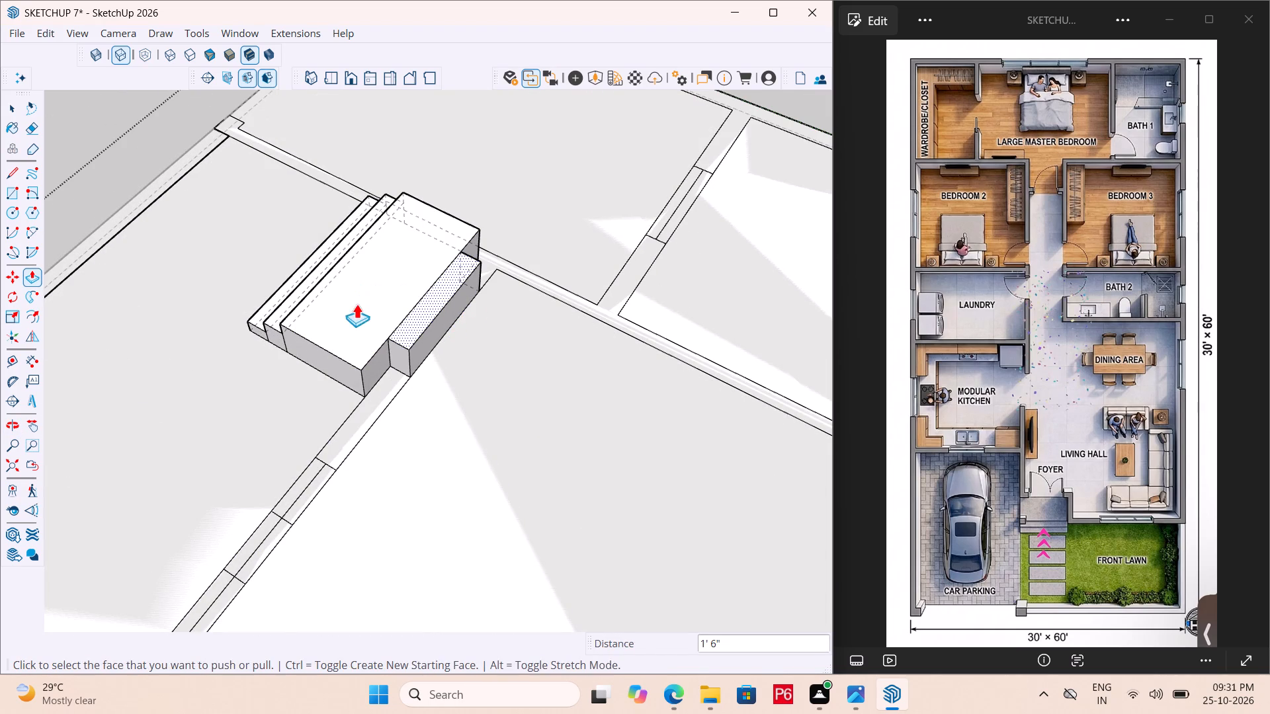
Push/Pull the wall face between the living hall and the kitchen and car parking up 6" three times.
{"action": "middle_click_drag", "start_coordinate": [503, 277], "coordinate": [0, 254]}
{"action": "scroll", "coordinate": [581, 416], "scroll_direction": "up", "scroll_amount": 4}
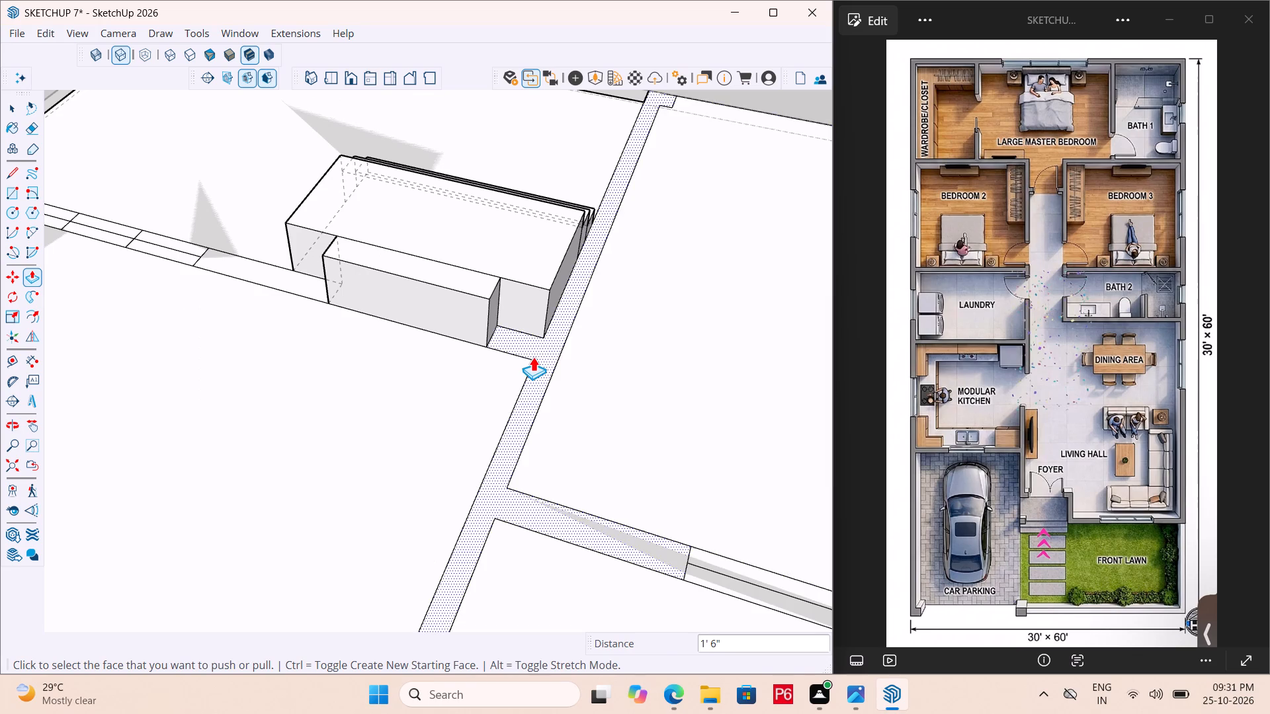
{"action": "left_click", "coordinate": [533, 356]}
{"action": "left_click", "coordinate": [511, 307]}
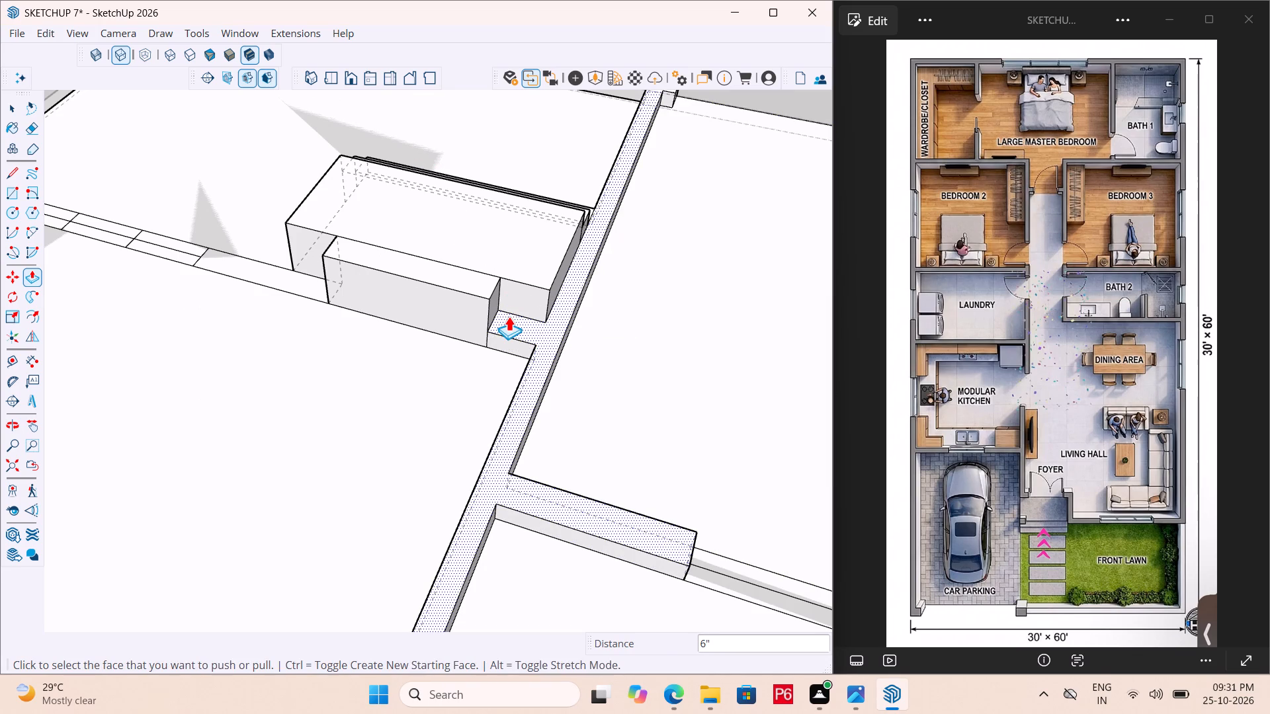
{"action": "left_click", "coordinate": [509, 316]}
{"action": "left_click", "coordinate": [477, 264]}
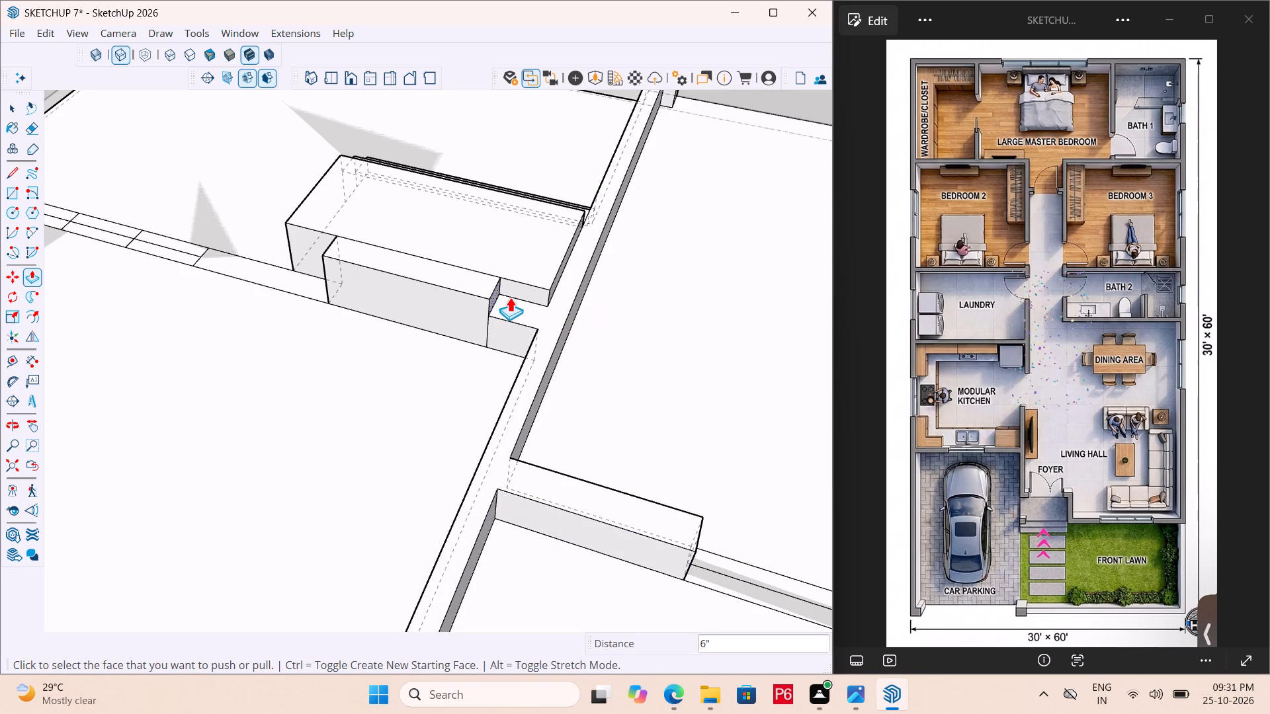
{"action": "left_click", "coordinate": [510, 305]}
{"action": "left_click", "coordinate": [455, 251]}
Push/Pull the living hall's front wall segment beside the main door and its outer corner segment up 1'6".
{"action": "scroll", "coordinate": [474, 231], "scroll_direction": "down", "scroll_amount": 5}
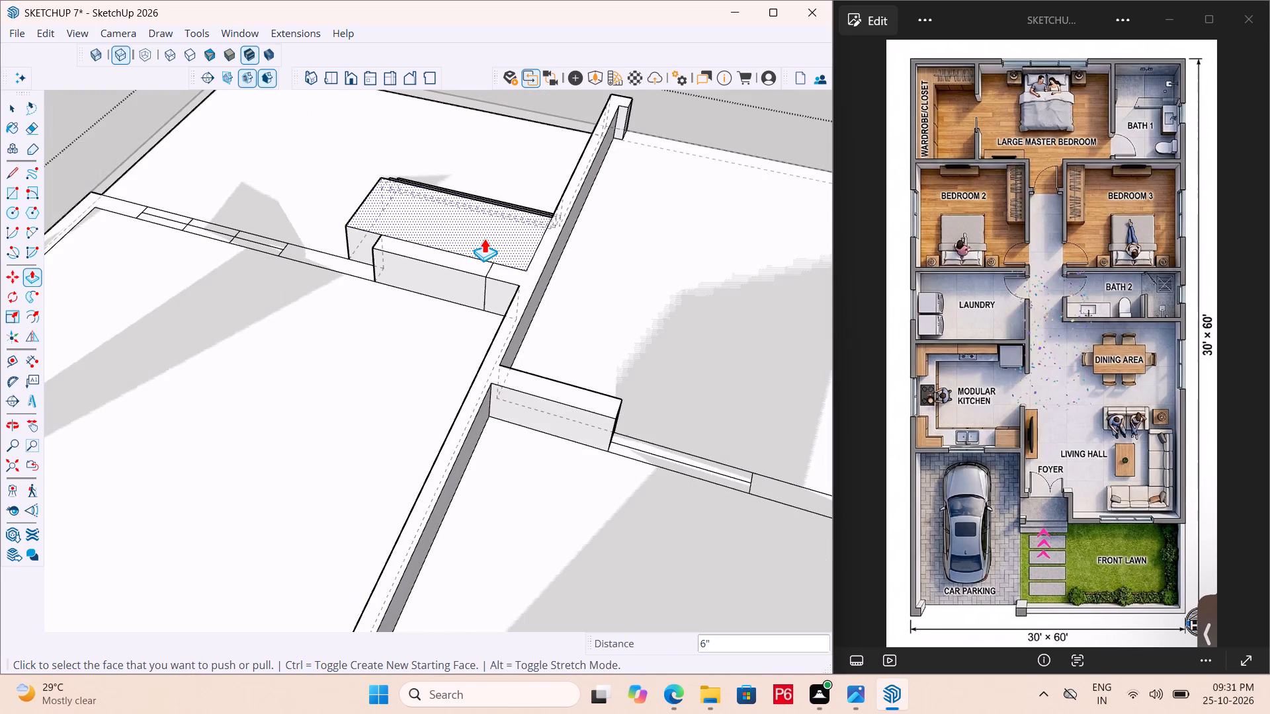
{"action": "scroll", "coordinate": [525, 251], "scroll_direction": "down", "scroll_amount": 5}
{"action": "scroll", "coordinate": [470, 239], "scroll_direction": "down", "scroll_amount": 3}
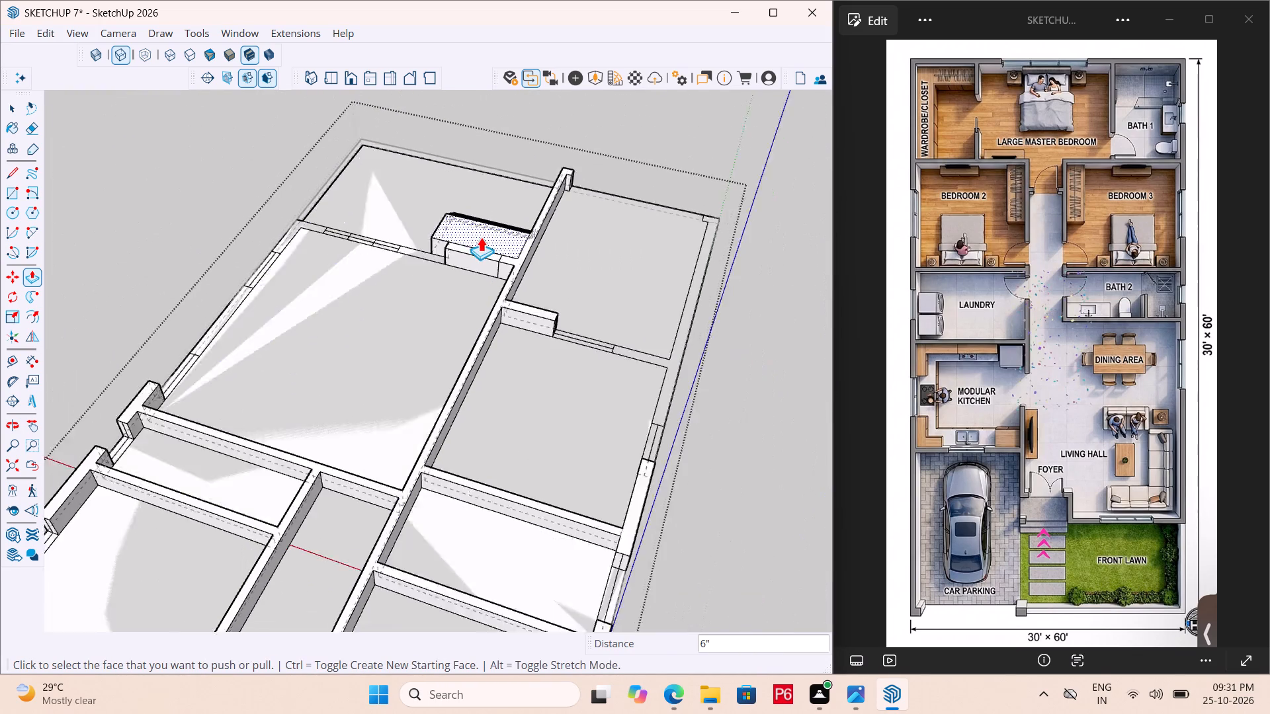
{"action": "scroll", "coordinate": [481, 237], "scroll_direction": "down", "scroll_amount": 6}
{"action": "middle_click_drag", "start_coordinate": [424, 272], "coordinate": [474, 320]}
{"action": "scroll", "coordinate": [414, 249], "scroll_direction": "up", "scroll_amount": 2}
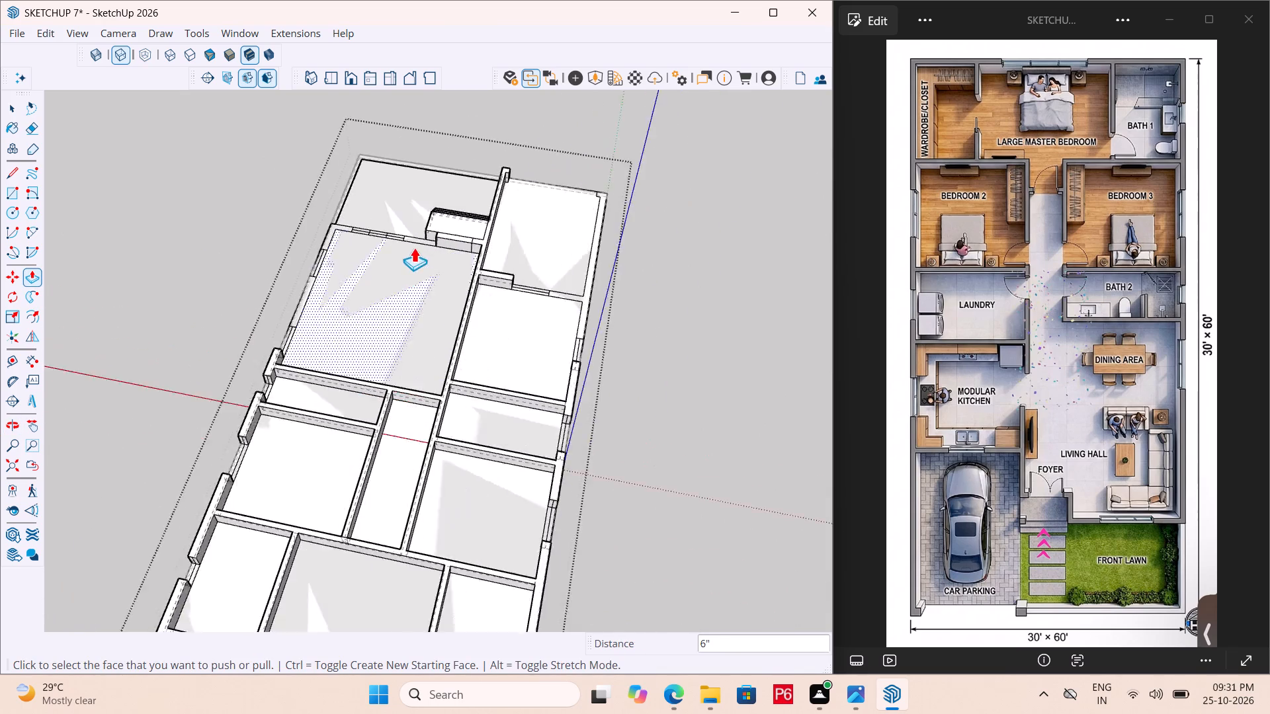
{"action": "scroll", "coordinate": [414, 247], "scroll_direction": "up", "scroll_amount": 8}
{"action": "left_click", "coordinate": [434, 256]}
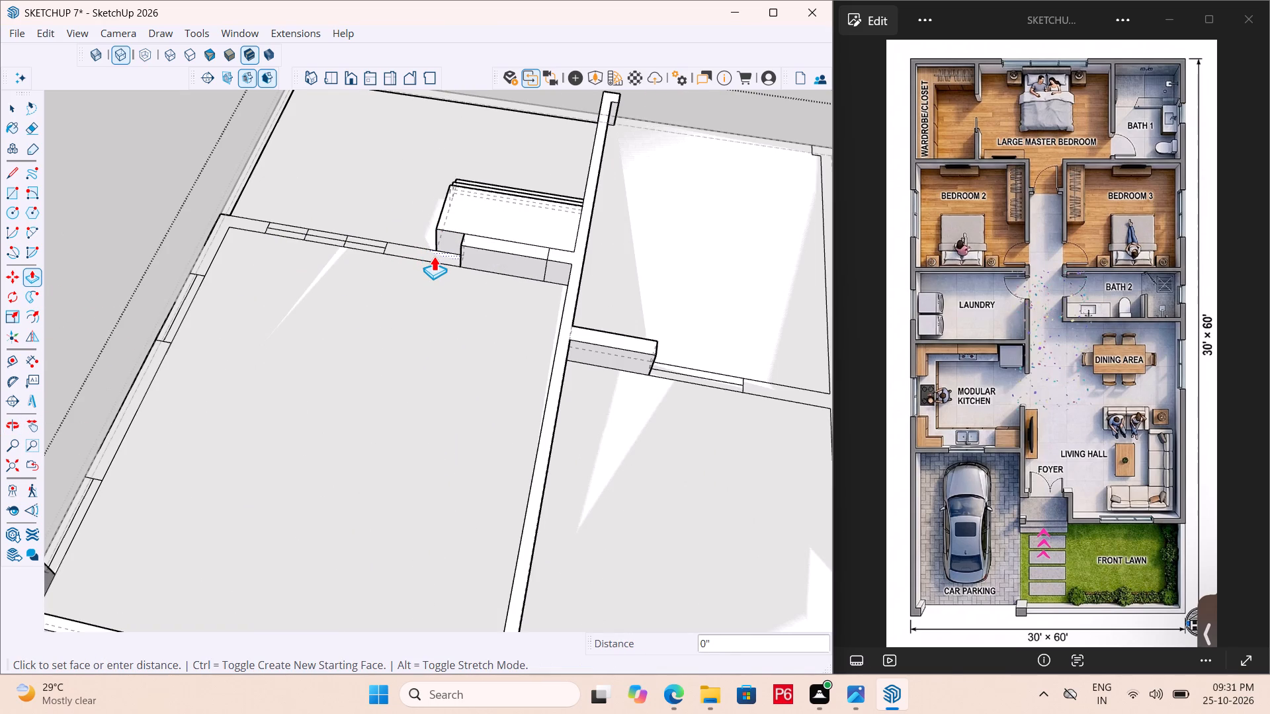
{"action": "left_click", "coordinate": [484, 234]}
{"action": "scroll", "coordinate": [241, 209], "scroll_direction": "up", "scroll_amount": 3}
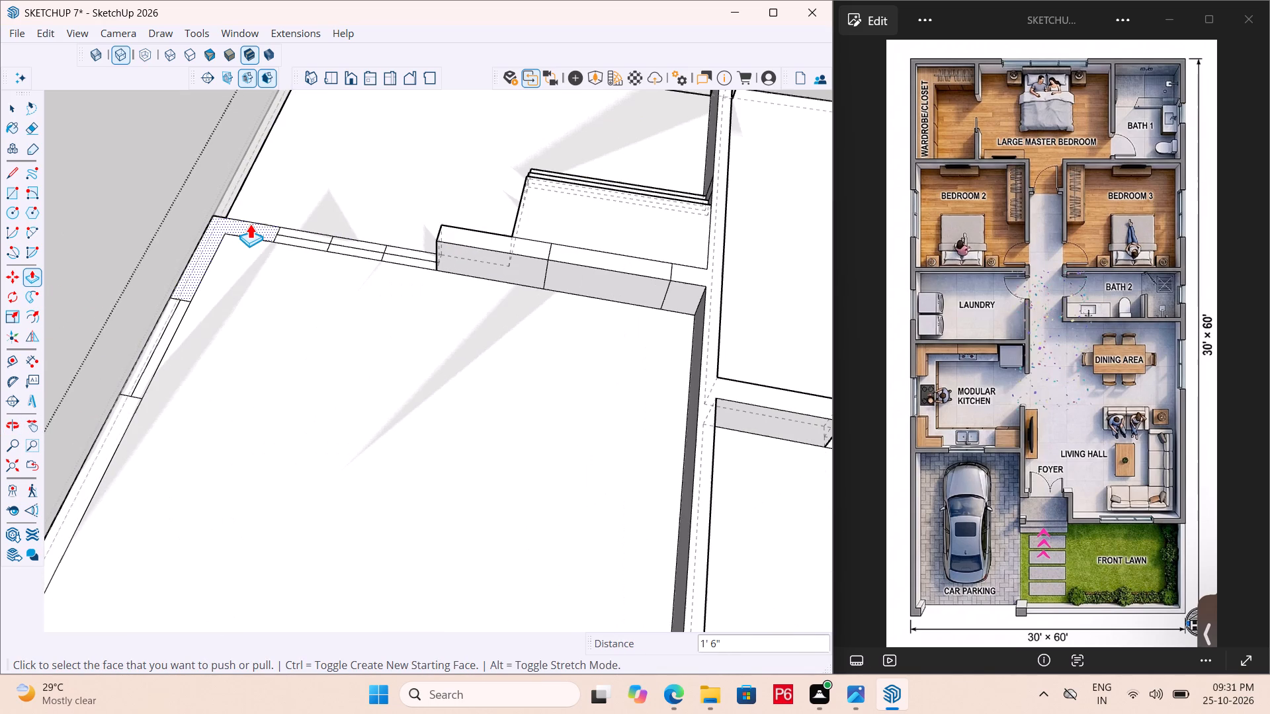
{"action": "left_click", "coordinate": [250, 224]}
{"action": "left_click", "coordinate": [460, 247]}
Push/Pull the living hall's outer side wall segment between the two window openings up 1'6".
{"action": "scroll", "coordinate": [501, 179], "scroll_direction": "down", "scroll_amount": 5}
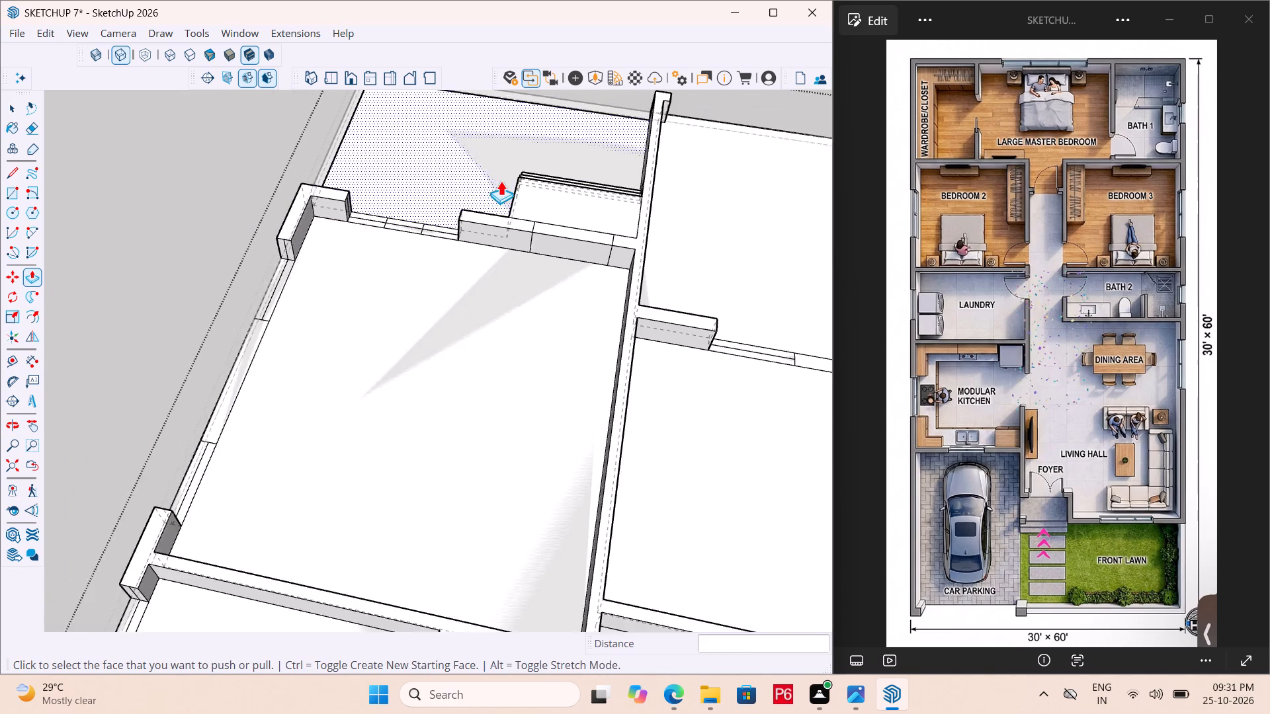
{"action": "left_click", "coordinate": [263, 362]}
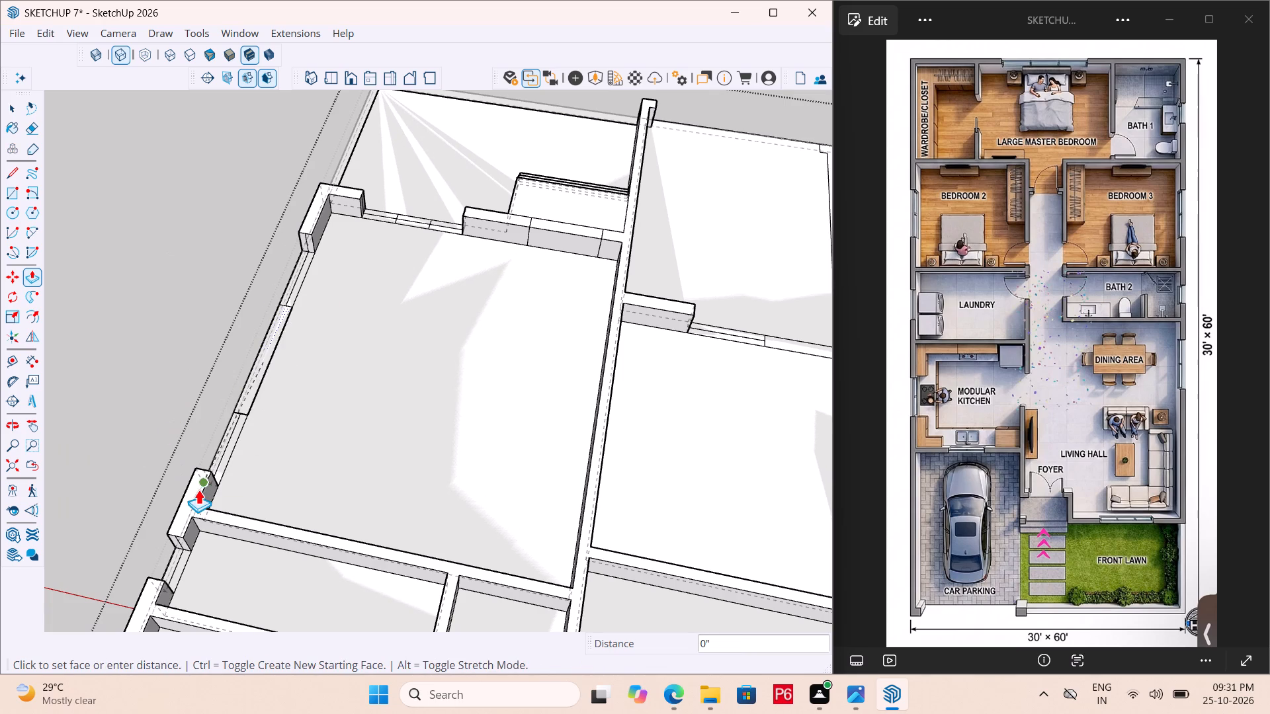
{"action": "left_click", "coordinate": [198, 489]}
{"action": "left_click", "coordinate": [252, 378]}
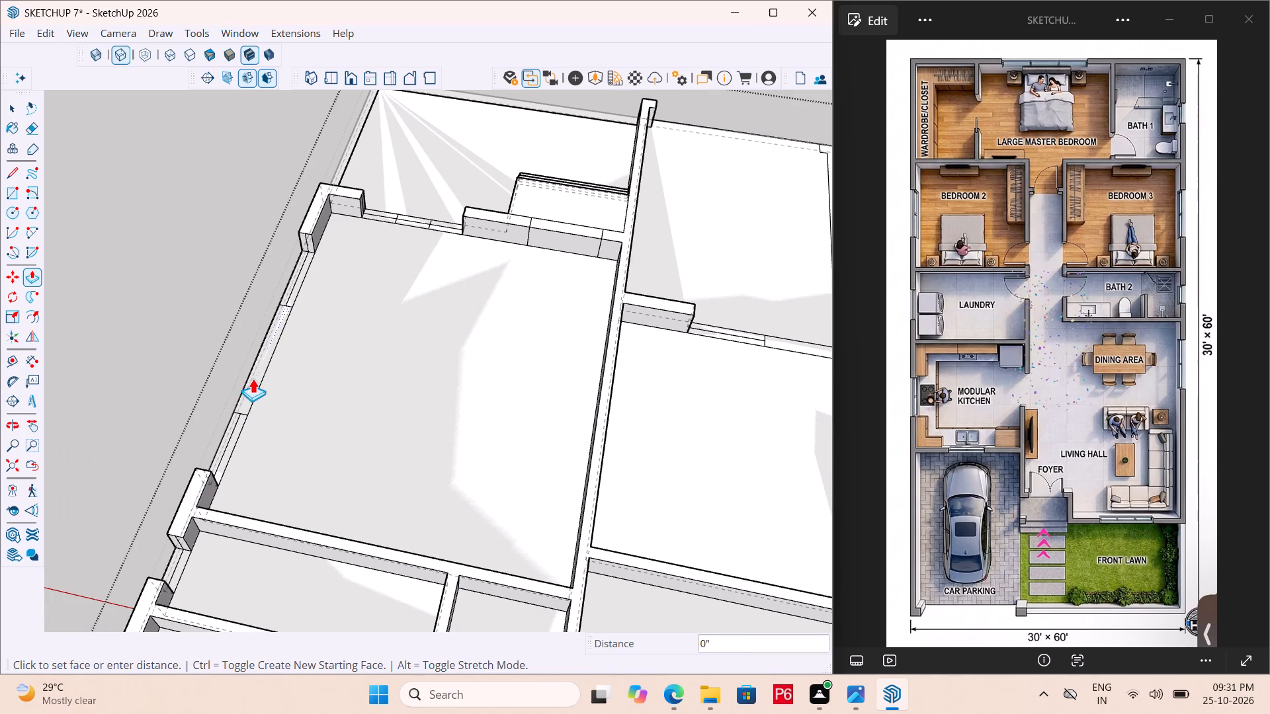
{"action": "left_click_drag", "start_coordinate": [187, 498], "coordinate": [198, 478]}
Push/Pull the wall face at the kitchen's outer front corner, running along the car parking side, up 1'6".
{"action": "scroll", "coordinate": [293, 268], "scroll_direction": "down", "scroll_amount": 5}
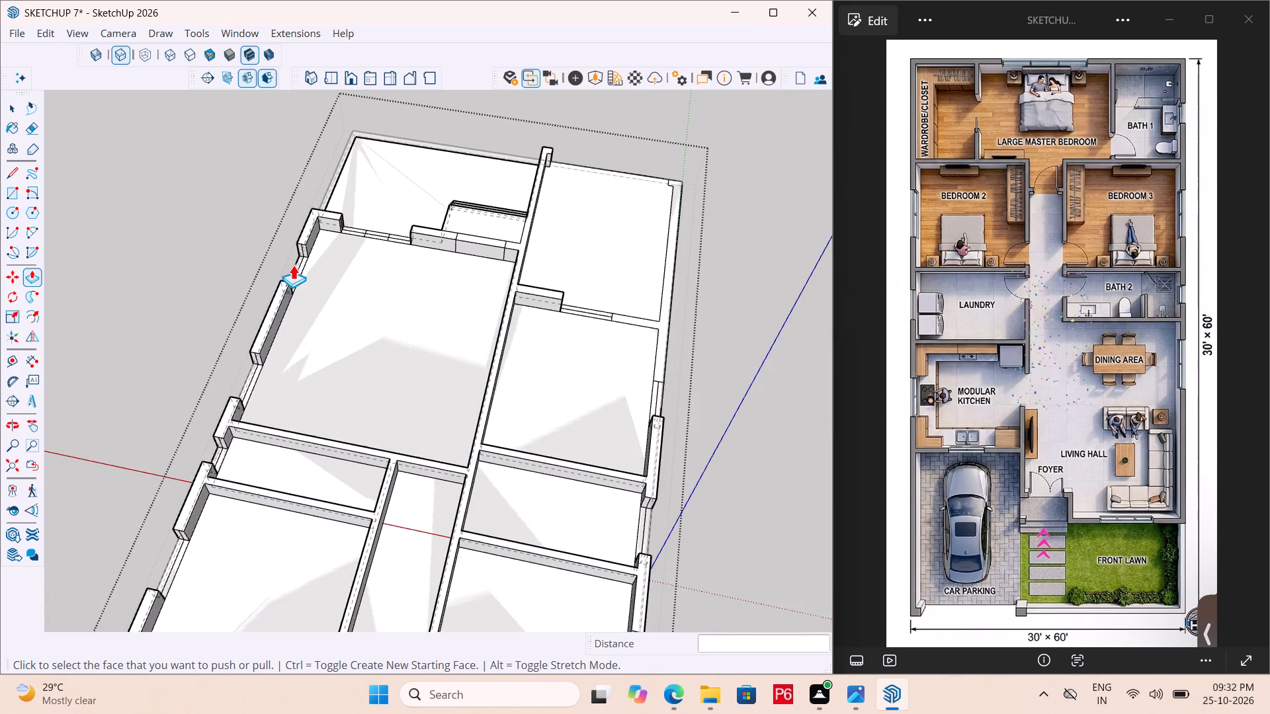
{"action": "scroll", "coordinate": [290, 256], "scroll_direction": "down", "scroll_amount": 5}
{"action": "scroll", "coordinate": [537, 207], "scroll_direction": "up", "scroll_amount": 9}
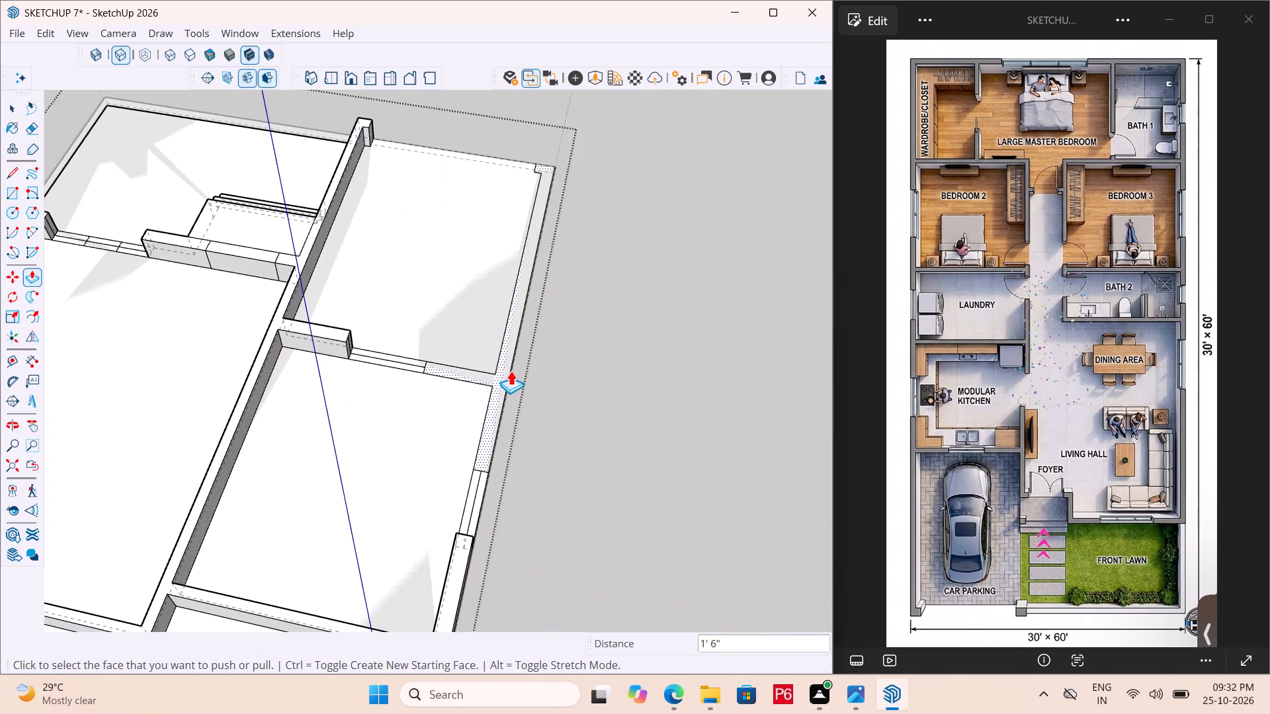
{"action": "left_click", "coordinate": [511, 370]}
{"action": "left_click", "coordinate": [312, 324]}
{"action": "scroll", "coordinate": [382, 208], "scroll_direction": "down", "scroll_amount": 2}
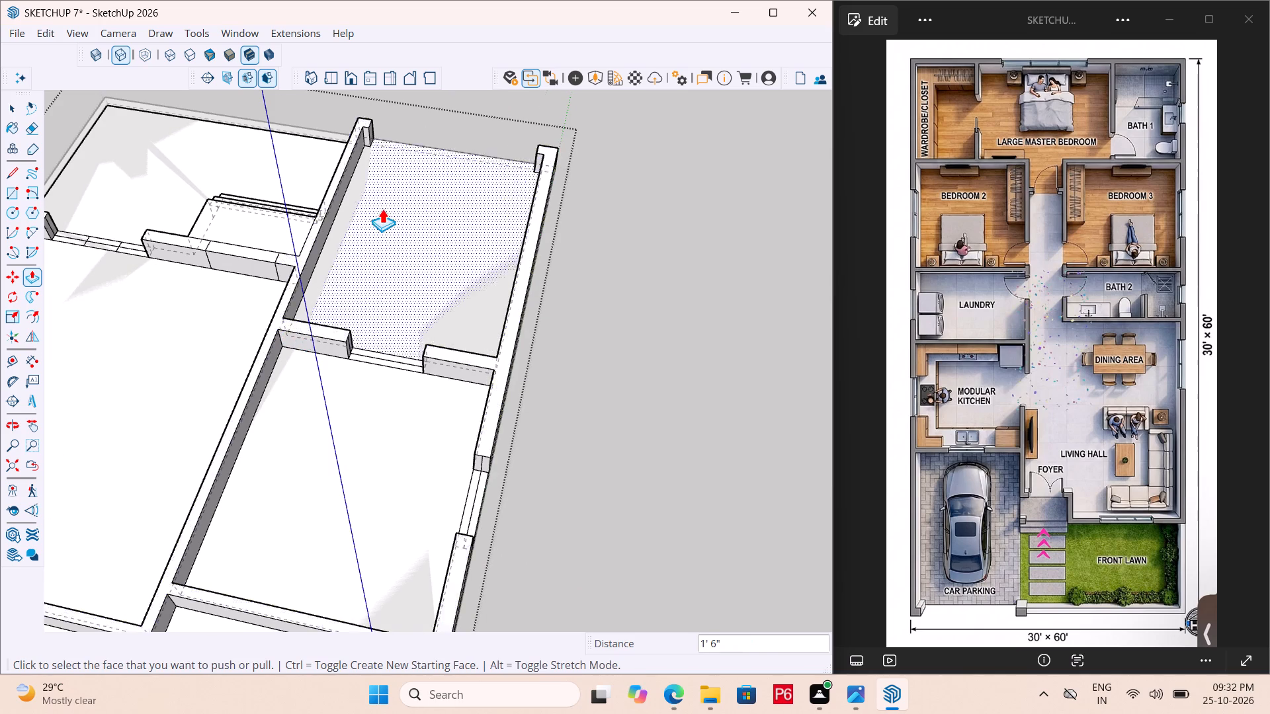
Turn off the back edges display so the model shows as shaded with textures only.
{"action": "scroll", "coordinate": [382, 208], "scroll_direction": "down", "scroll_amount": 3}
{"action": "middle_click_drag", "start_coordinate": [187, 409], "coordinate": [593, 235]}
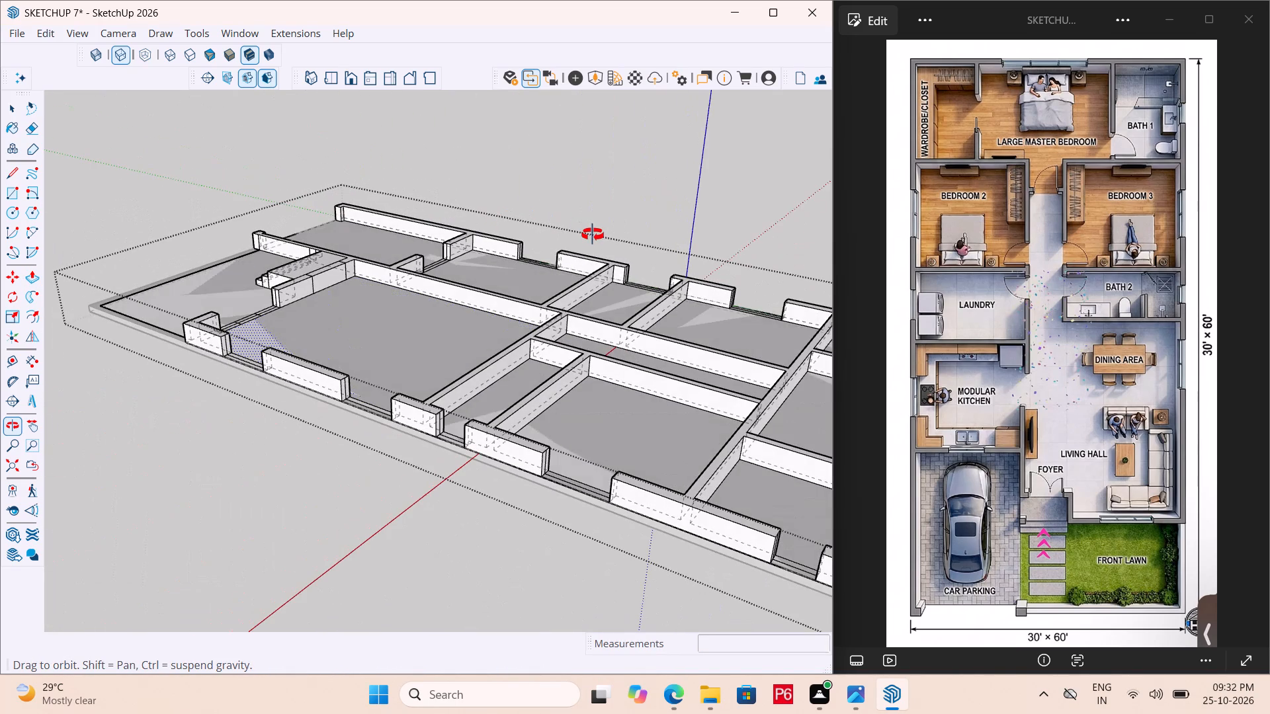
{"action": "middle_click_drag", "start_coordinate": [593, 235], "coordinate": [570, 249]}
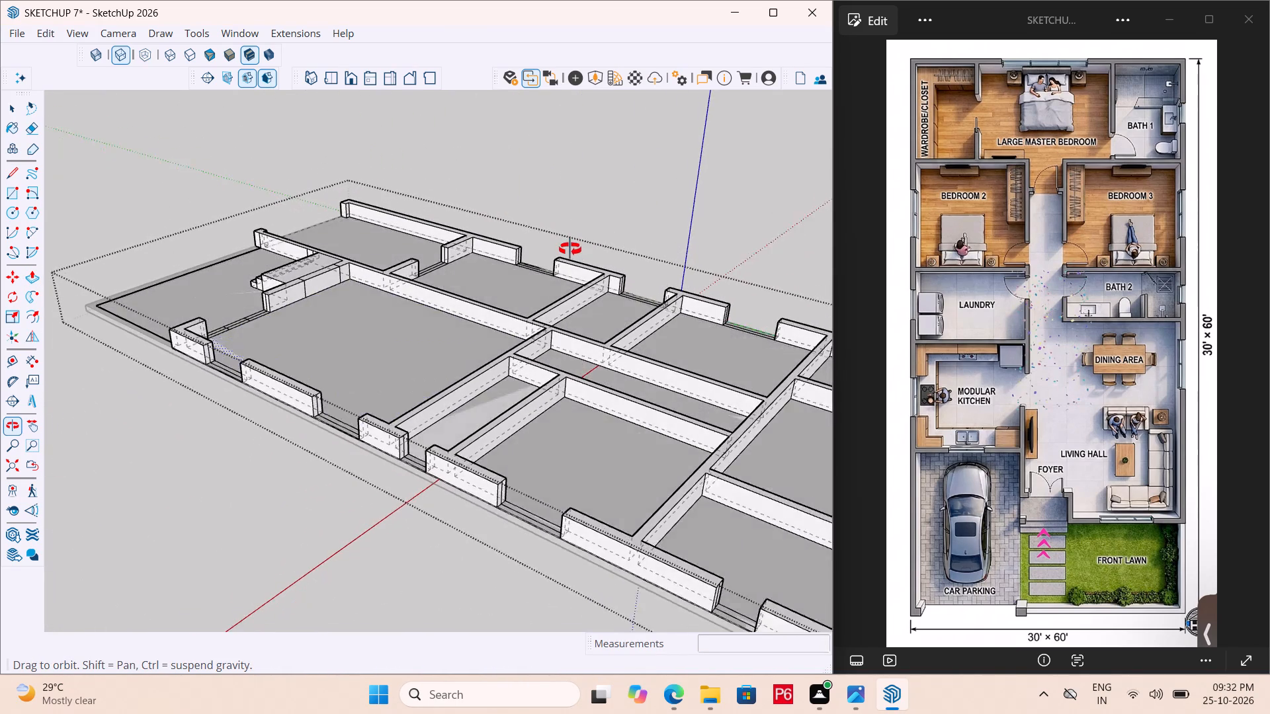
{"action": "middle_click_drag", "start_coordinate": [570, 249], "coordinate": [548, 258]}
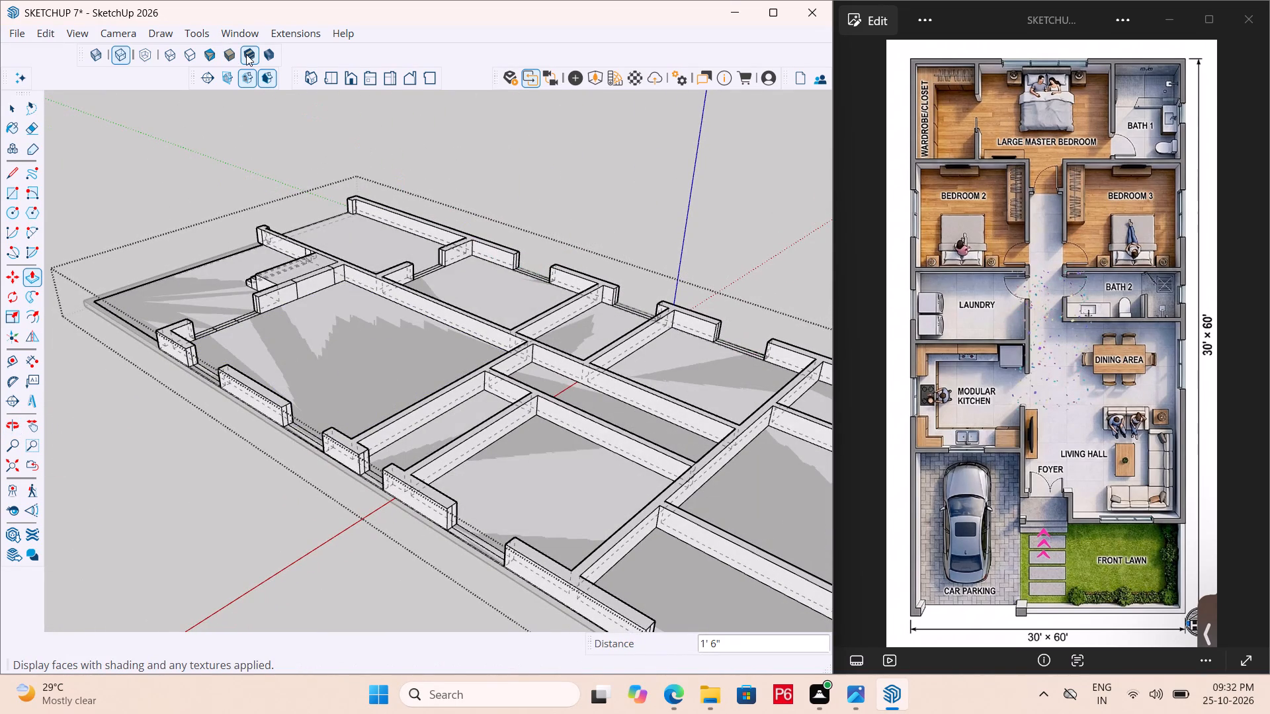
{"action": "left_click", "coordinate": [246, 54]}
{"action": "left_click", "coordinate": [246, 54]}
{"action": "key", "text": "k"}
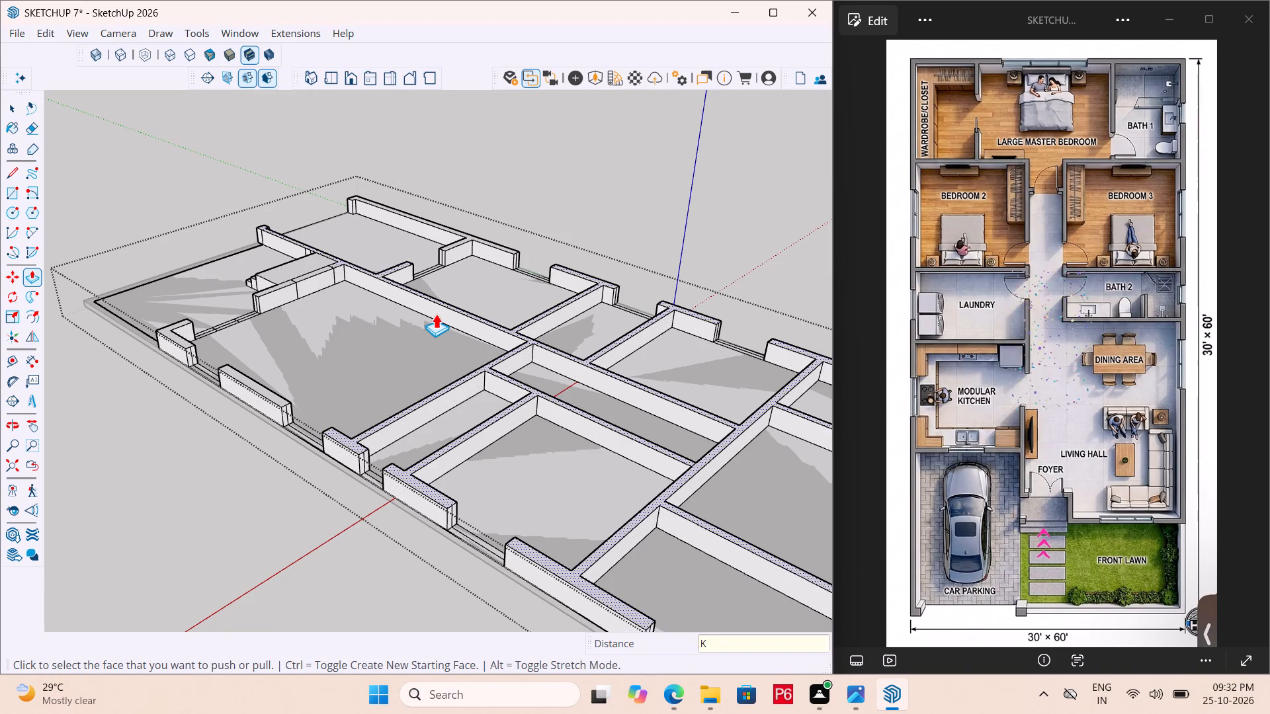
Push/Pull both strips of the living hall front window's pane nearest the main door up 1'6".
{"action": "scroll", "coordinate": [180, 303], "scroll_direction": "down", "scroll_amount": 4}
{"action": "middle_click_drag", "start_coordinate": [218, 335], "coordinate": [246, 436]}
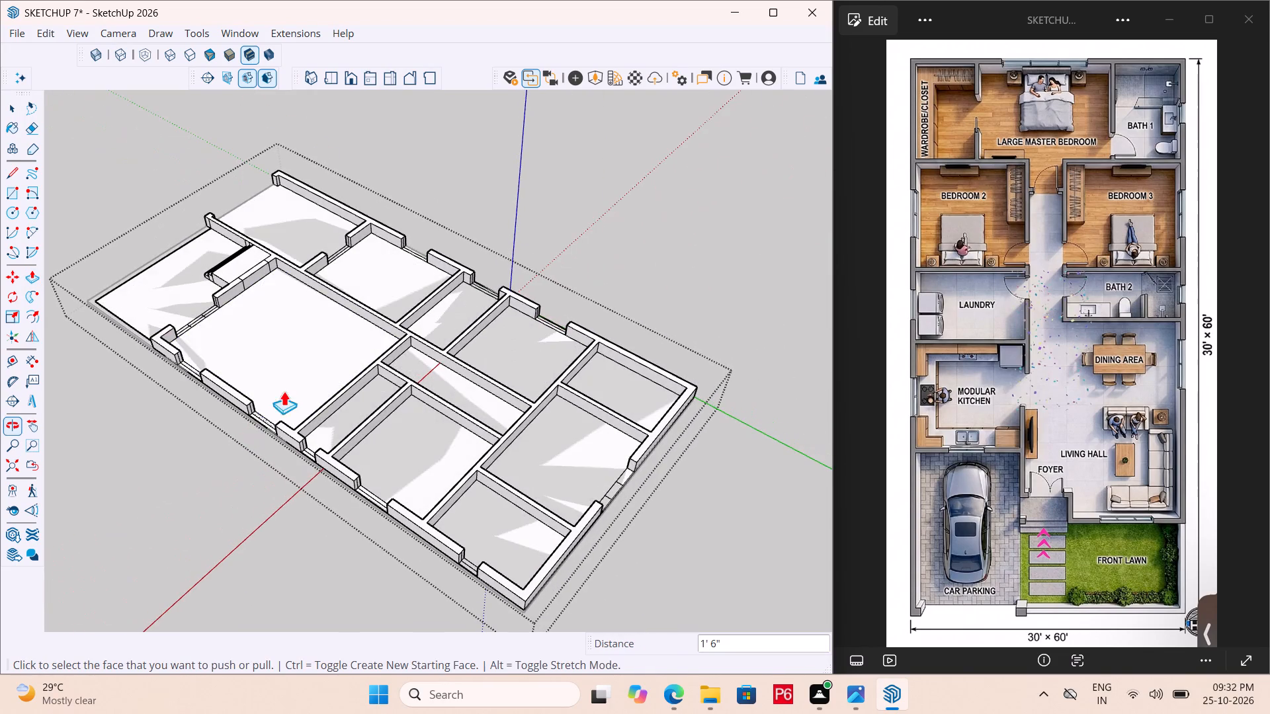
{"action": "scroll", "coordinate": [220, 256], "scroll_direction": "up", "scroll_amount": 5}
{"action": "scroll", "coordinate": [178, 351], "scroll_direction": "up", "scroll_amount": 7}
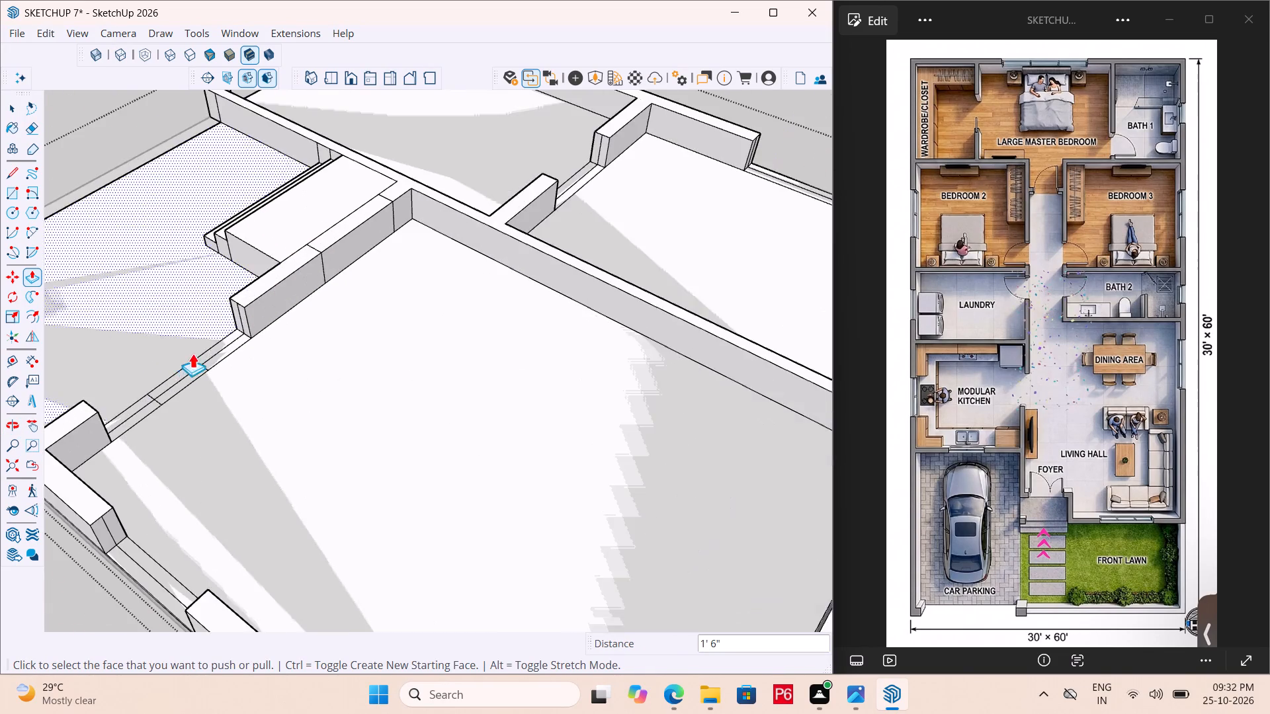
{"action": "scroll", "coordinate": [192, 353], "scroll_direction": "up", "scroll_amount": 6}
{"action": "left_click", "coordinate": [243, 348]}
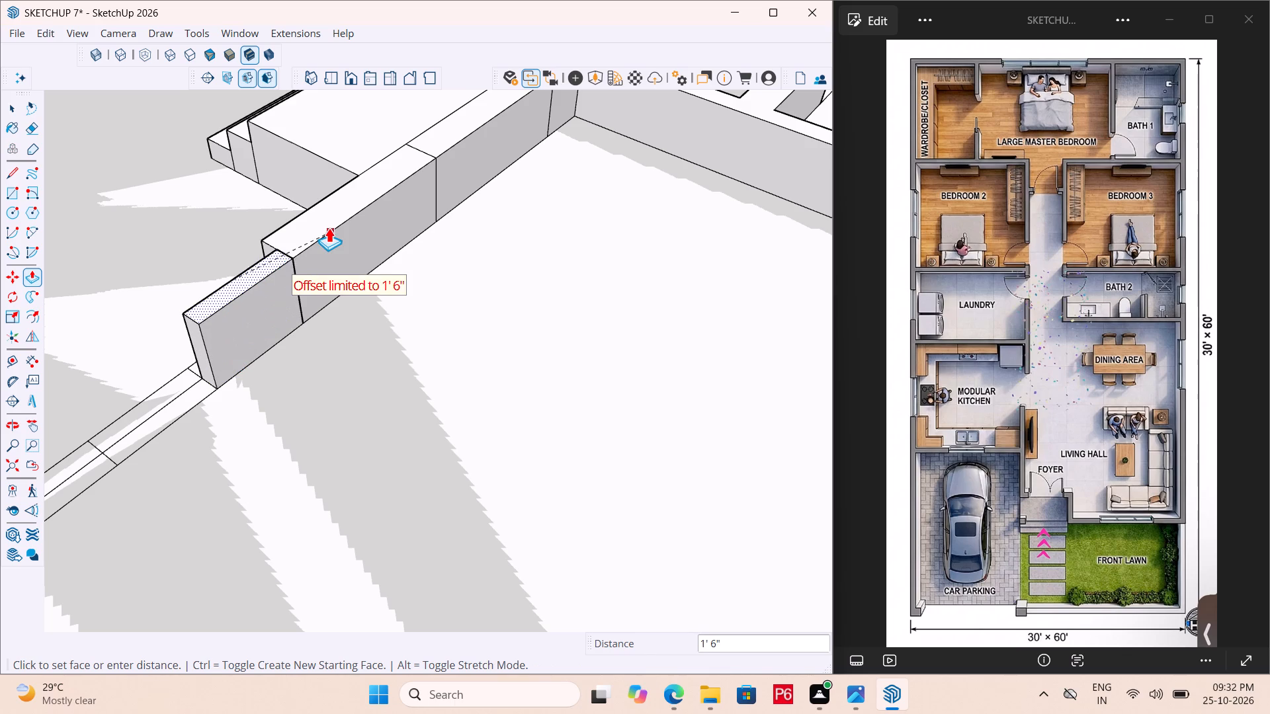
{"action": "left_click", "coordinate": [329, 227]}
{"action": "middle_click_drag", "start_coordinate": [169, 350], "coordinate": [621, 307]}
{"action": "scroll", "coordinate": [450, 252], "scroll_direction": "down", "scroll_amount": 6}
{"action": "scroll", "coordinate": [386, 451], "scroll_direction": "up", "scroll_amount": 3}
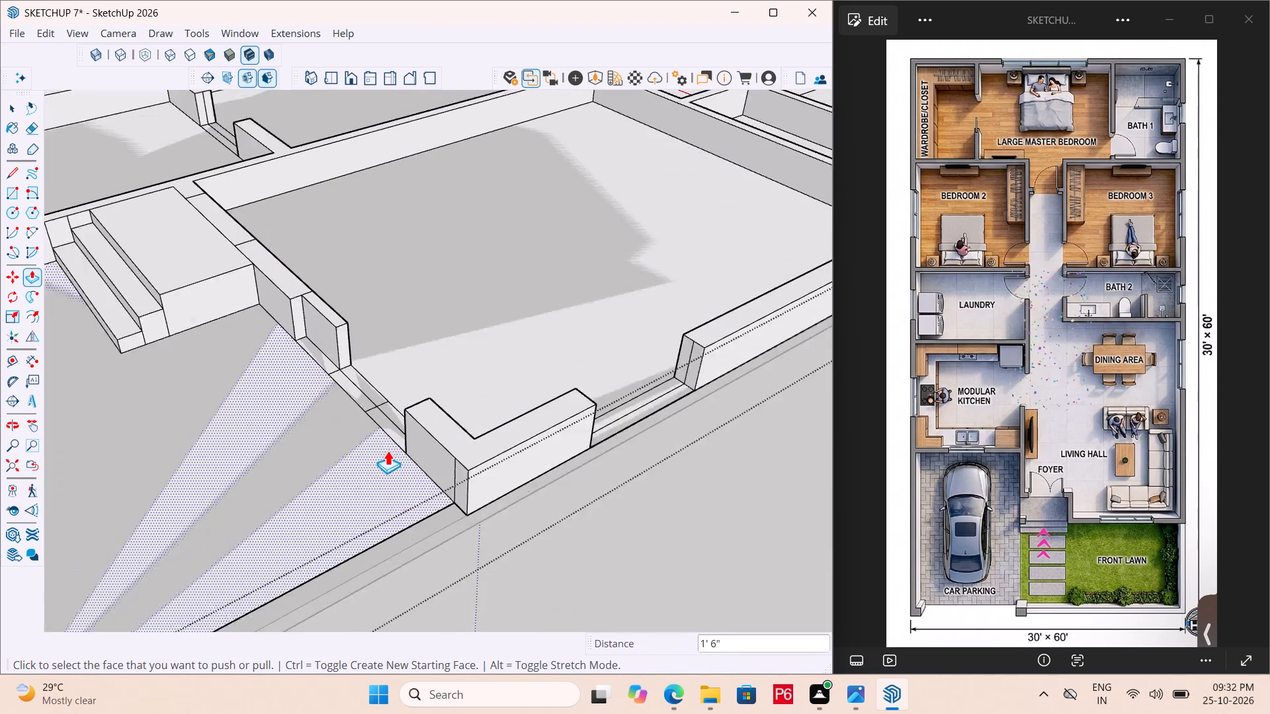
{"action": "scroll", "coordinate": [388, 450], "scroll_direction": "up", "scroll_amount": 2}
{"action": "middle_click_drag", "start_coordinate": [375, 444], "coordinate": [389, 519]}
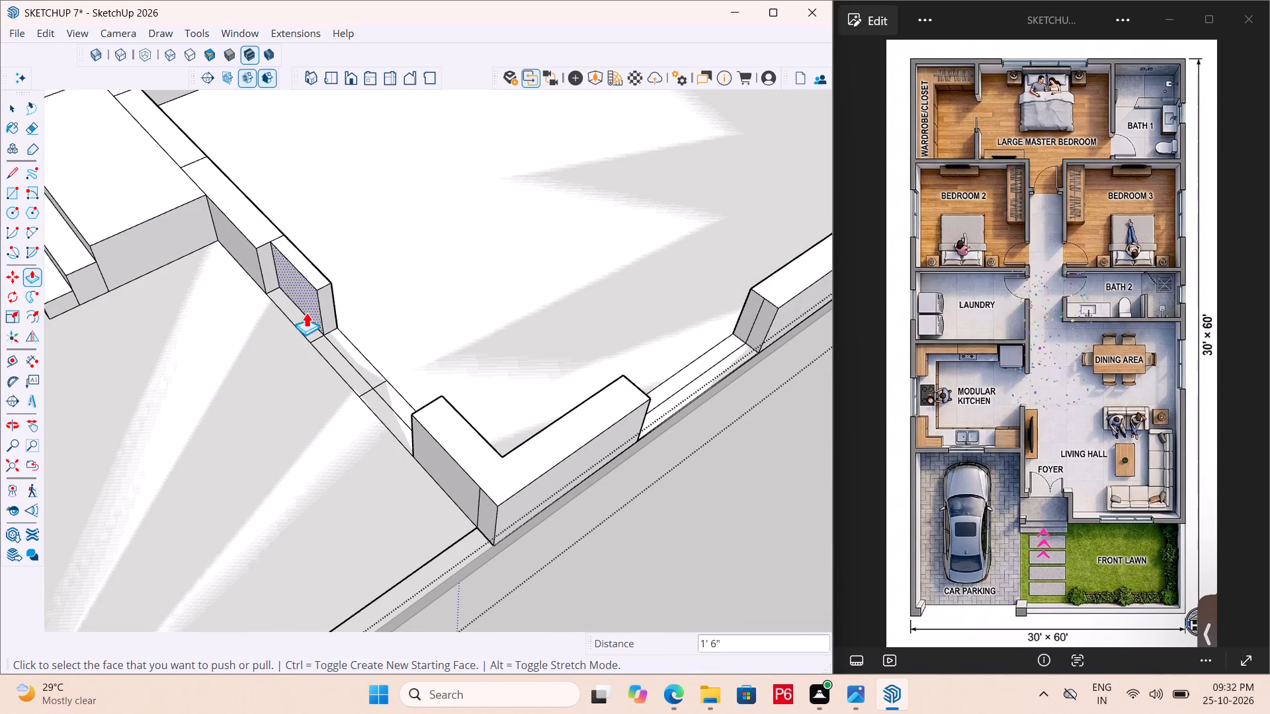
{"action": "scroll", "coordinate": [306, 328], "scroll_direction": "up", "scroll_amount": 5}
{"action": "left_click", "coordinate": [298, 328]}
{"action": "left_click", "coordinate": [322, 229]}
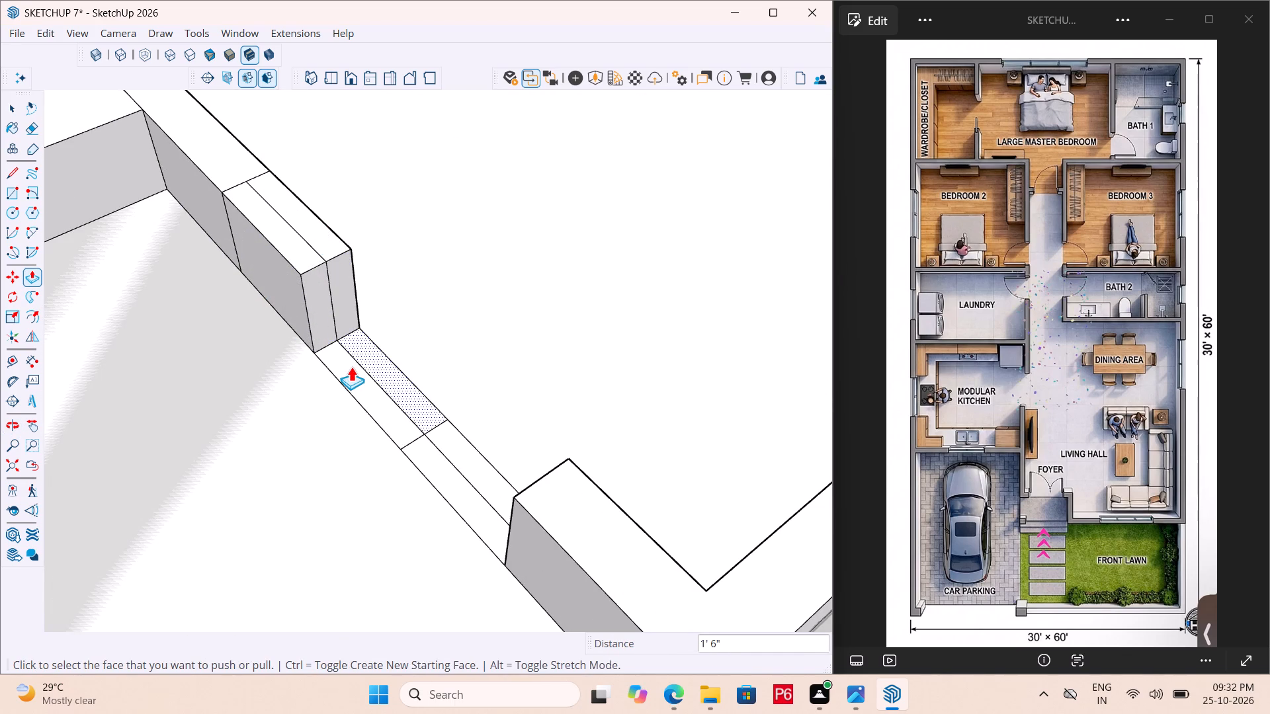
Raise the strips of the remaining two panes in the living hall's front window by the same 1'6".
{"action": "double_click", "coordinate": [351, 366]}
{"action": "middle_click_drag", "start_coordinate": [419, 401], "coordinate": [261, 399]}
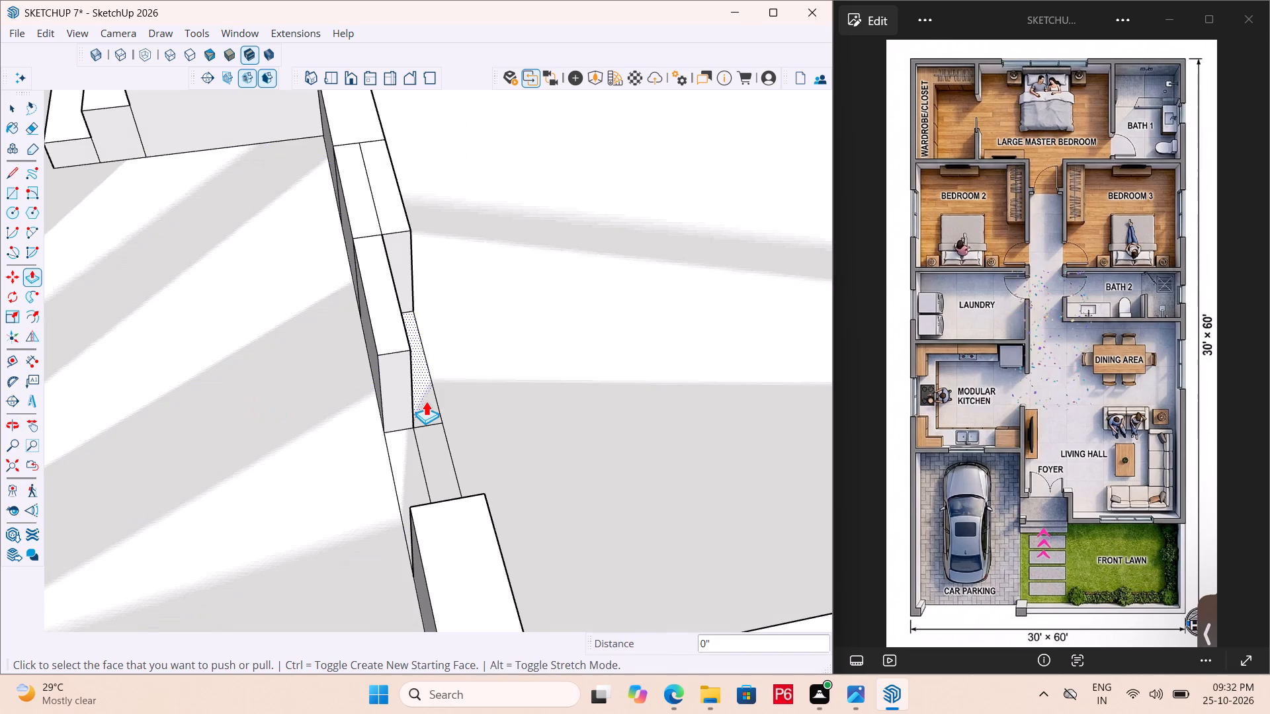
{"action": "double_click", "coordinate": [426, 401]}
{"action": "double_click", "coordinate": [431, 449]}
{"action": "double_click", "coordinate": [406, 454]}
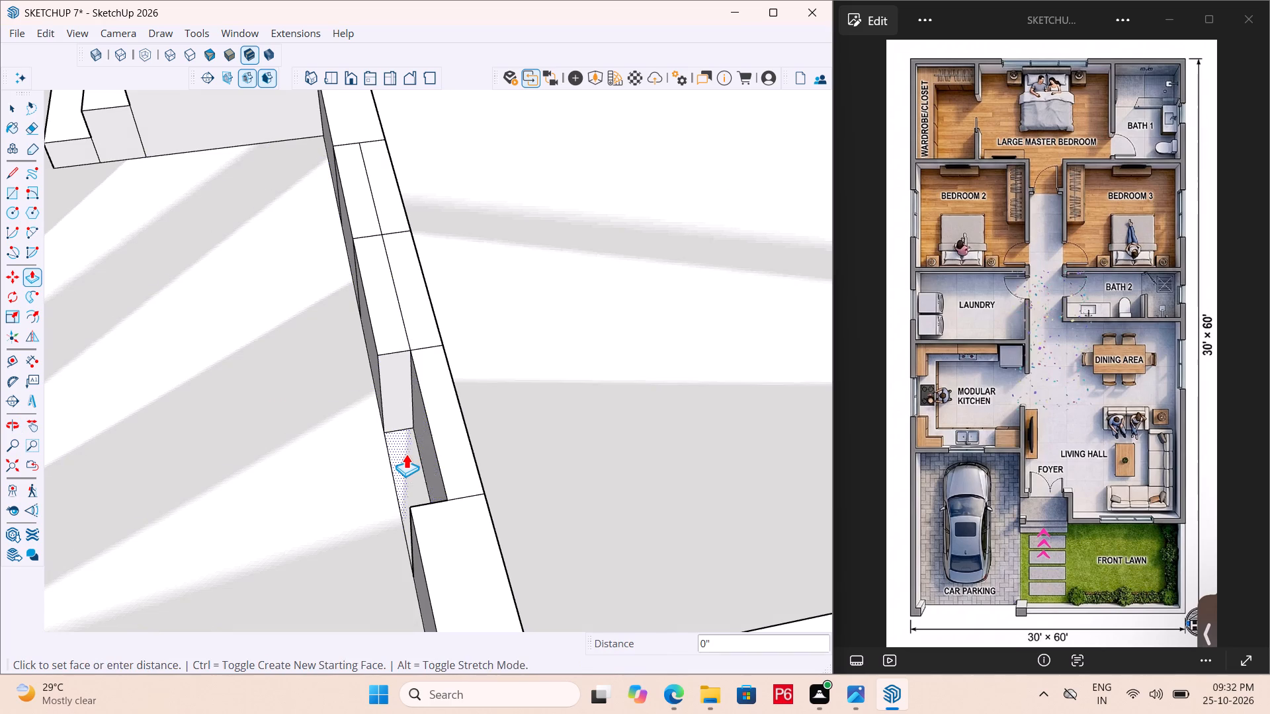
Raise both strips of the front window opening in the living hall's outer side wall by the same 1'6".
{"action": "scroll", "coordinate": [319, 302], "scroll_direction": "down", "scroll_amount": 7}
{"action": "scroll", "coordinate": [265, 278], "scroll_direction": "down", "scroll_amount": 4}
{"action": "scroll", "coordinate": [626, 426], "scroll_direction": "up", "scroll_amount": 11}
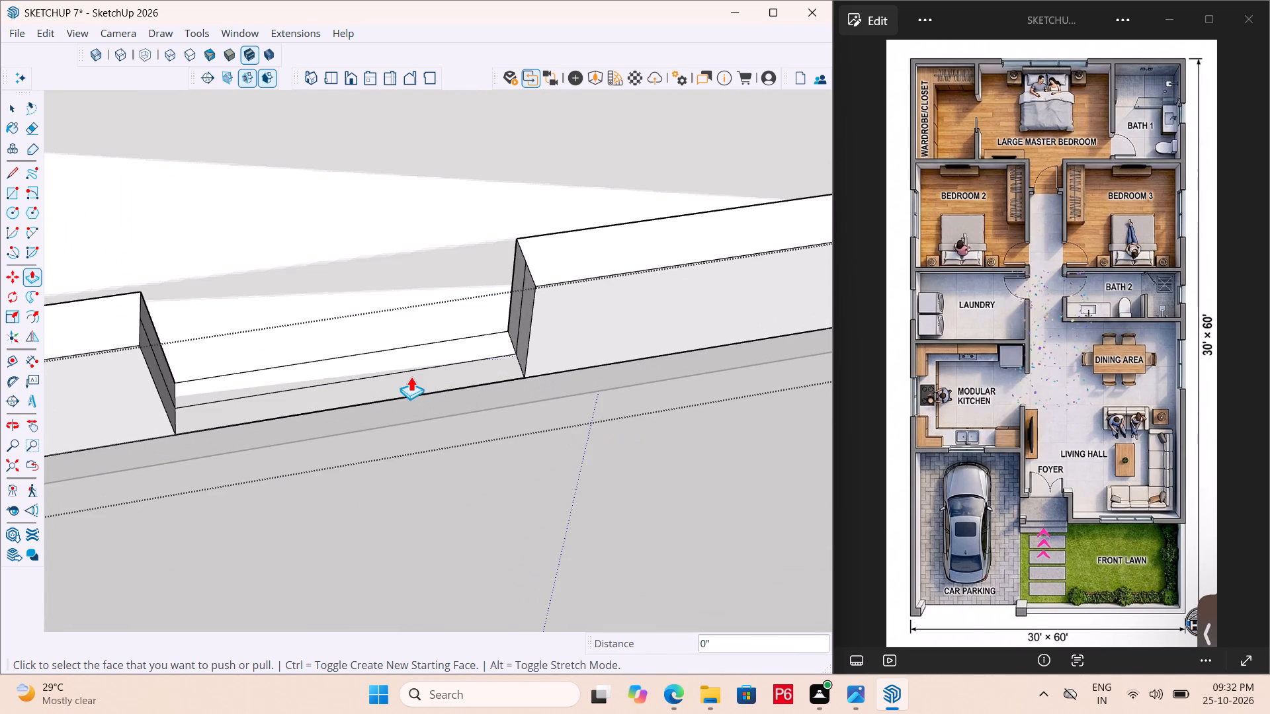
{"action": "double_click", "coordinate": [418, 350]}
{"action": "double_click", "coordinate": [440, 375]}
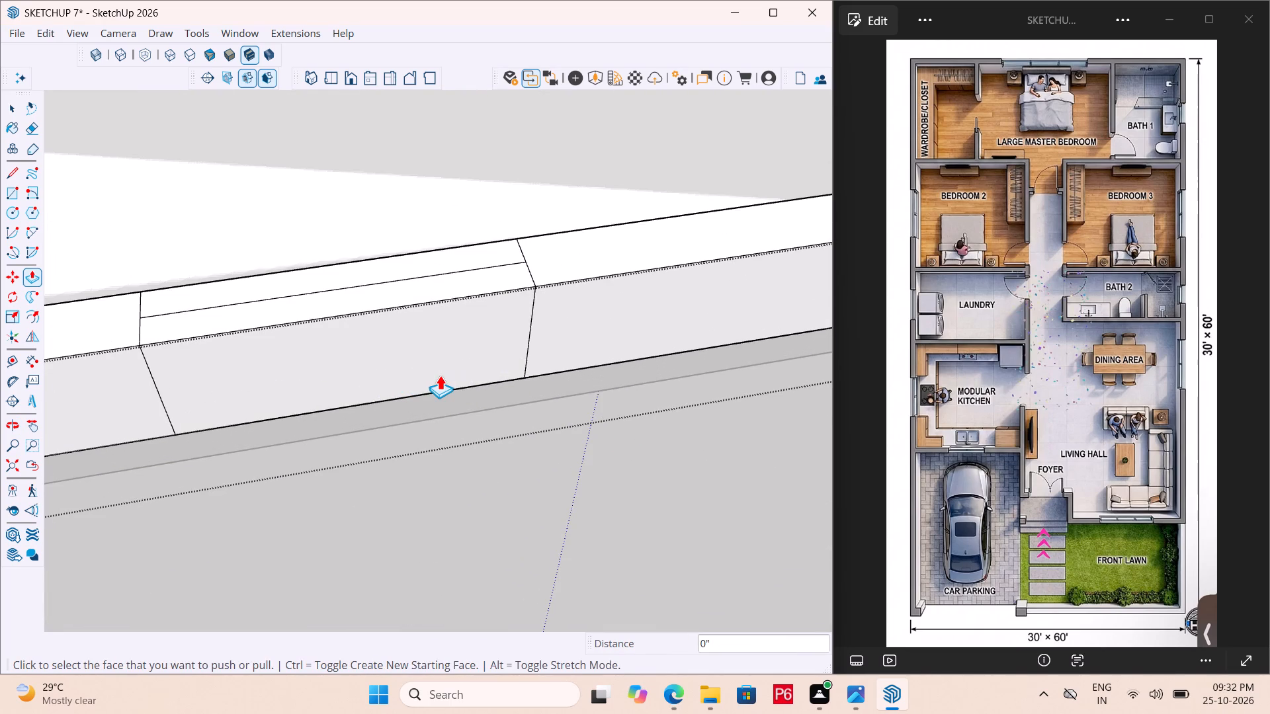
Raise both strips of the second window opening in the living and dining side wall by the same 1'6".
{"action": "scroll", "coordinate": [294, 376], "scroll_direction": "down", "scroll_amount": 7}
{"action": "scroll", "coordinate": [546, 321], "scroll_direction": "down", "scroll_amount": 6}
{"action": "scroll", "coordinate": [646, 348], "scroll_direction": "up", "scroll_amount": 7}
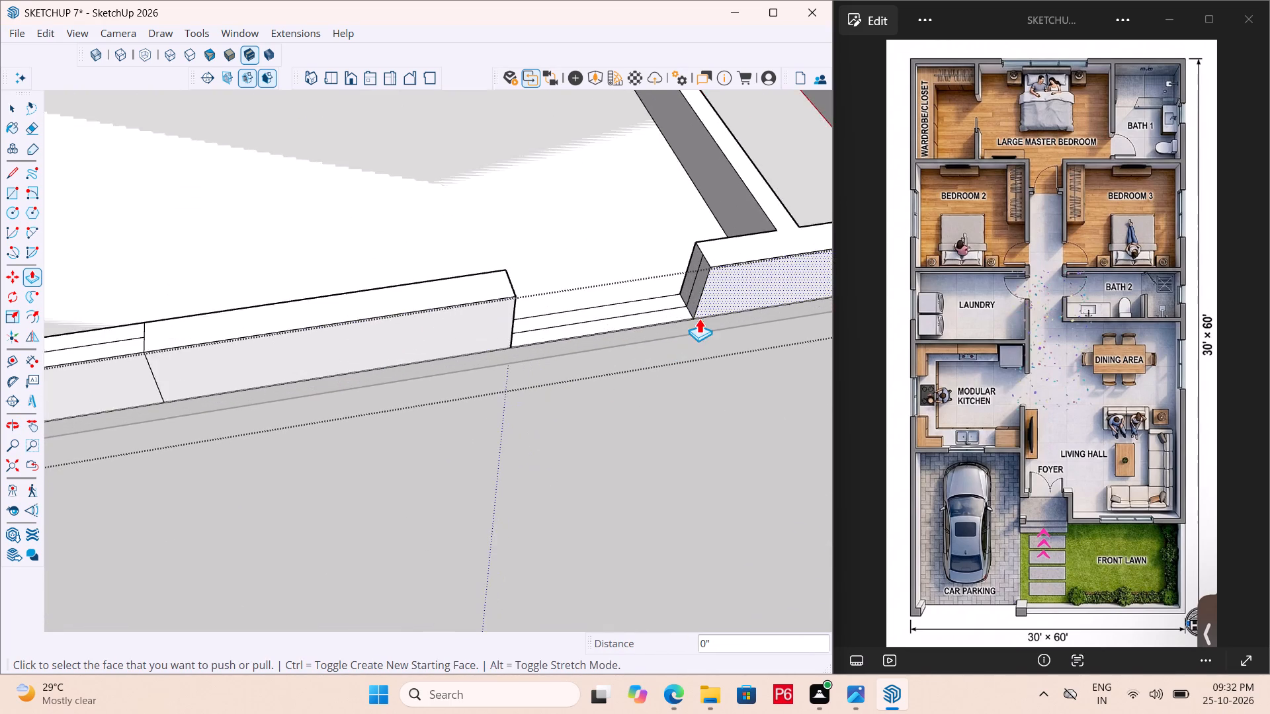
{"action": "scroll", "coordinate": [699, 318], "scroll_direction": "up", "scroll_amount": 4}
{"action": "double_click", "coordinate": [669, 292]}
{"action": "double_click", "coordinate": [663, 314]}
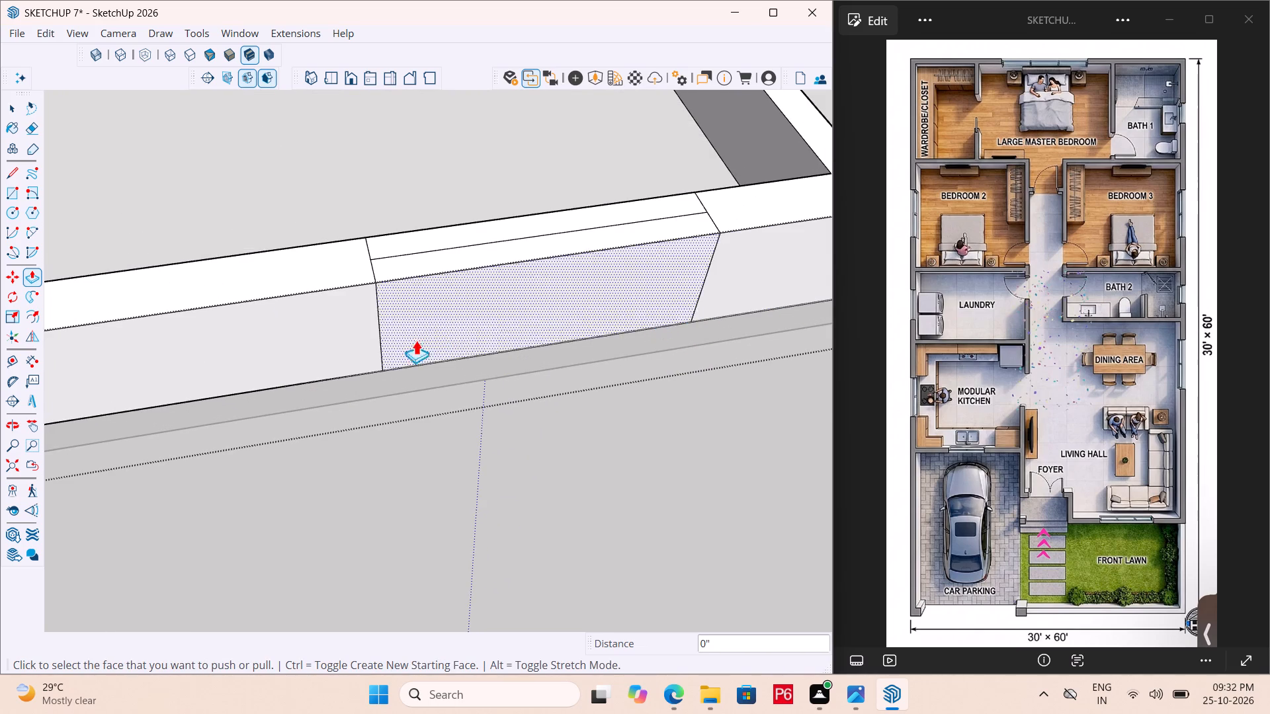
Raise both strips of the Bath 2 opening in the outer side wall by the same 1'6".
{"action": "scroll", "coordinate": [366, 354], "scroll_direction": "down", "scroll_amount": 8}
{"action": "scroll", "coordinate": [764, 300], "scroll_direction": "up", "scroll_amount": 6}
{"action": "double_click", "coordinate": [603, 301]}
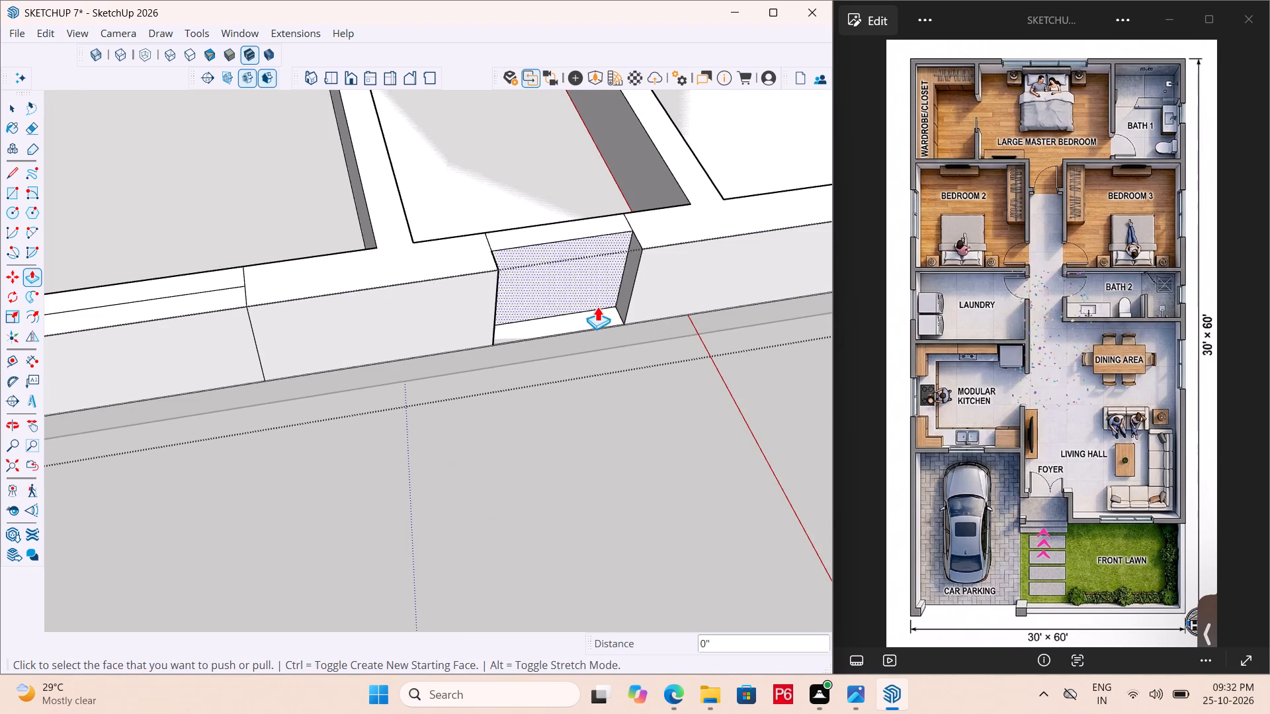
{"action": "double_click", "coordinate": [595, 311]}
Raise both strips of the Bedroom 3 window opening in the outer side wall by the same 1'6".
{"action": "scroll", "coordinate": [407, 323], "scroll_direction": "down", "scroll_amount": 7}
{"action": "scroll", "coordinate": [329, 322], "scroll_direction": "down", "scroll_amount": 6}
{"action": "scroll", "coordinate": [572, 292], "scroll_direction": "up", "scroll_amount": 5}
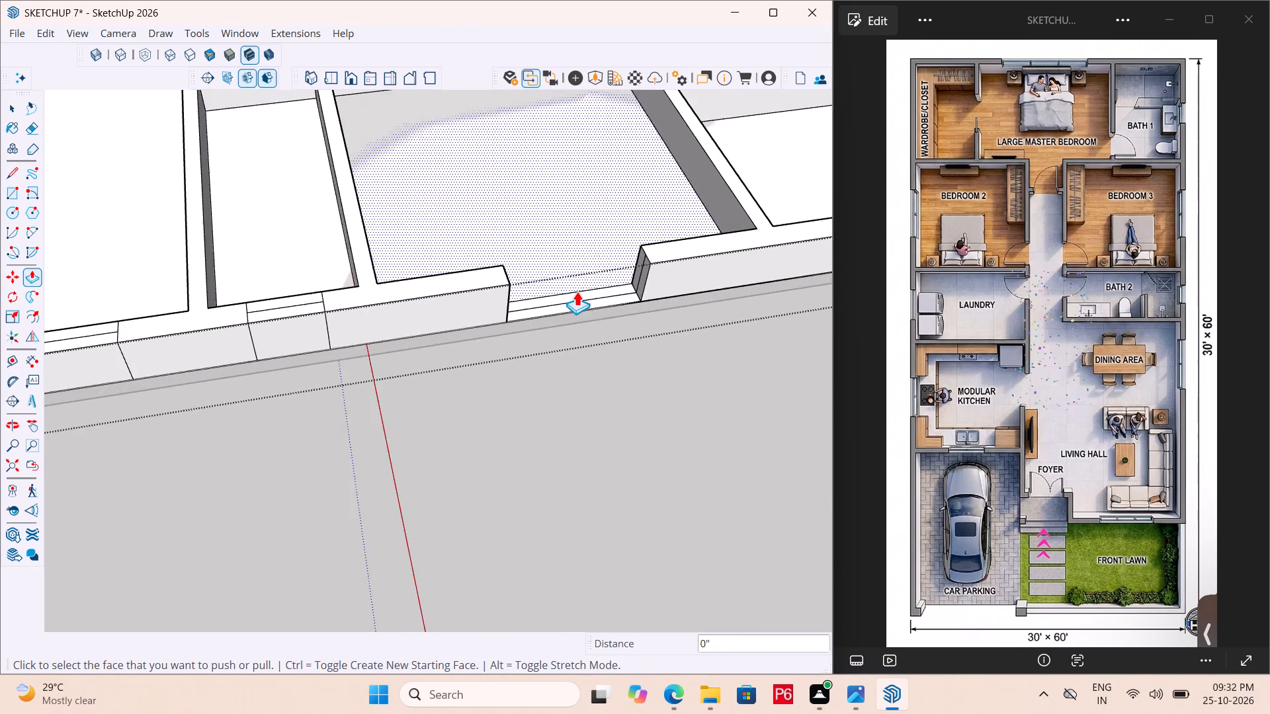
{"action": "scroll", "coordinate": [577, 291], "scroll_direction": "up", "scroll_amount": 4}
{"action": "scroll", "coordinate": [513, 308], "scroll_direction": "up", "scroll_amount": 5}
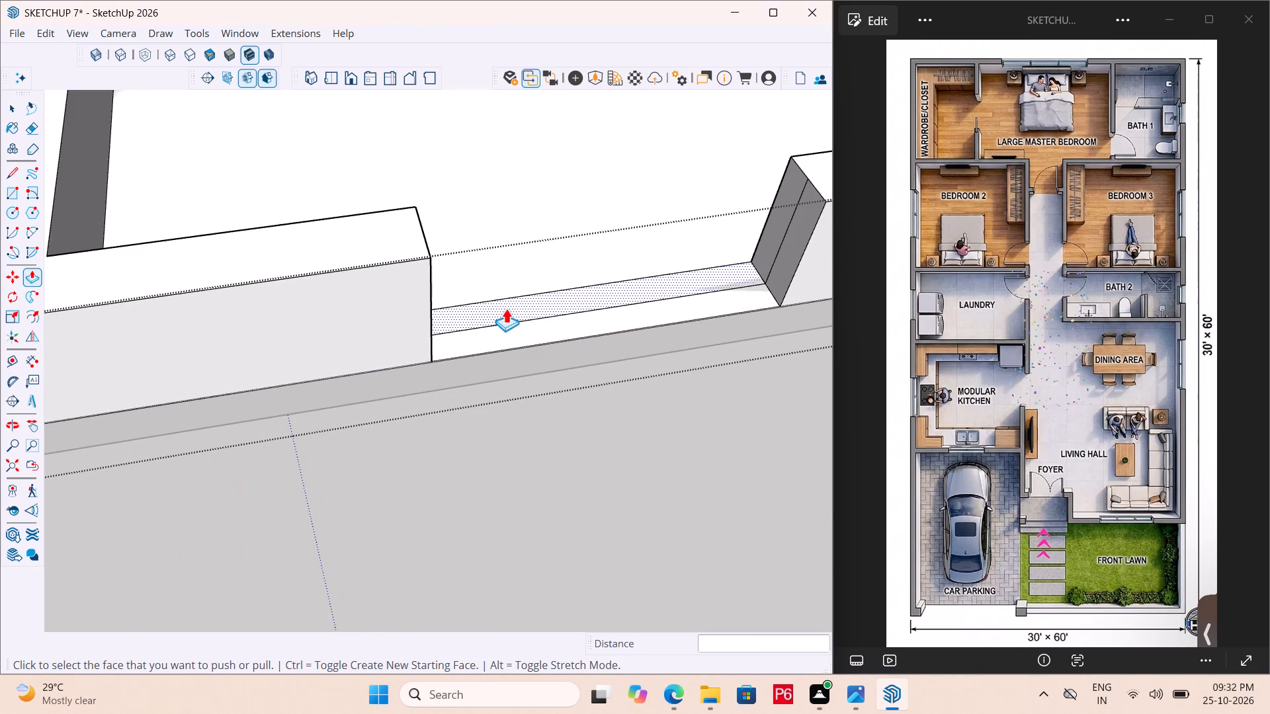
{"action": "double_click", "coordinate": [483, 318]}
{"action": "double_click", "coordinate": [484, 335]}
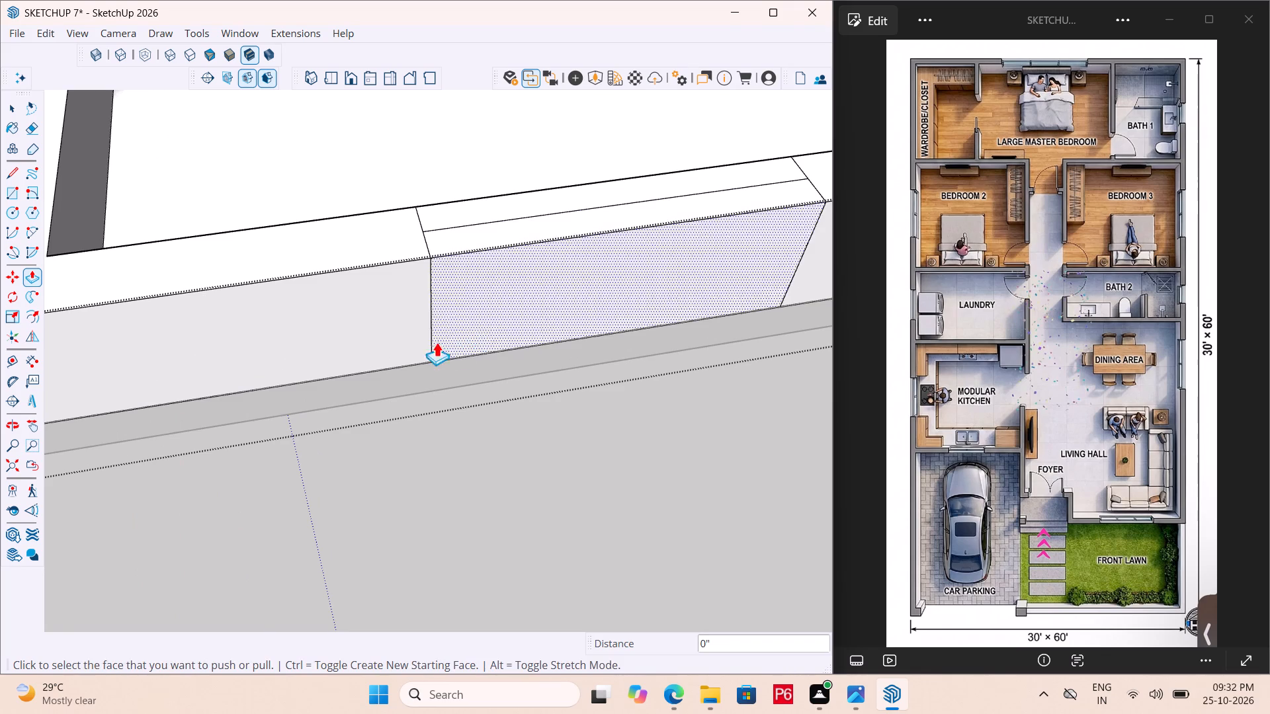
Raise both strips of the Bath 1 opening in the outer side wall by the same 1'6".
{"action": "scroll", "coordinate": [273, 349], "scroll_direction": "down", "scroll_amount": 7}
{"action": "scroll", "coordinate": [212, 346], "scroll_direction": "down", "scroll_amount": 7}
{"action": "scroll", "coordinate": [750, 302], "scroll_direction": "up", "scroll_amount": 11}
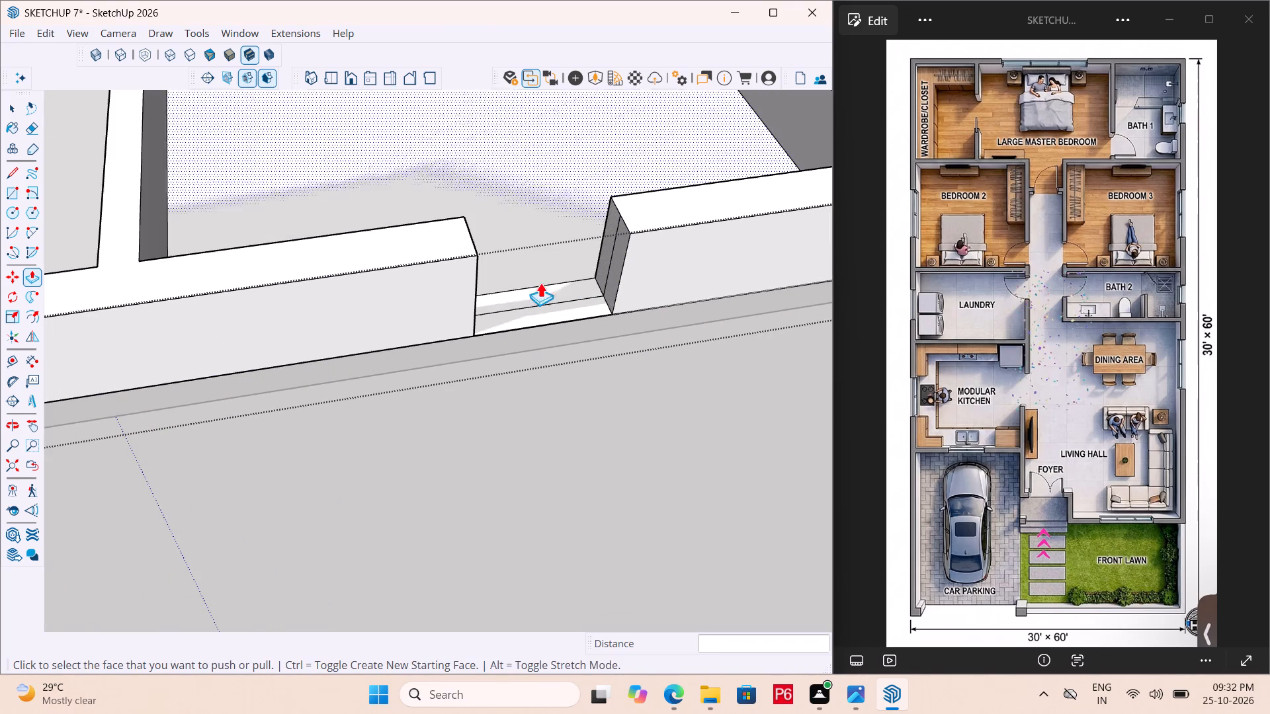
{"action": "double_click", "coordinate": [542, 295]}
{"action": "double_click", "coordinate": [546, 313]}
Raise the three sections of the master bedroom's rear window opening by the same 1'6".
{"action": "scroll", "coordinate": [452, 340], "scroll_direction": "down", "scroll_amount": 11}
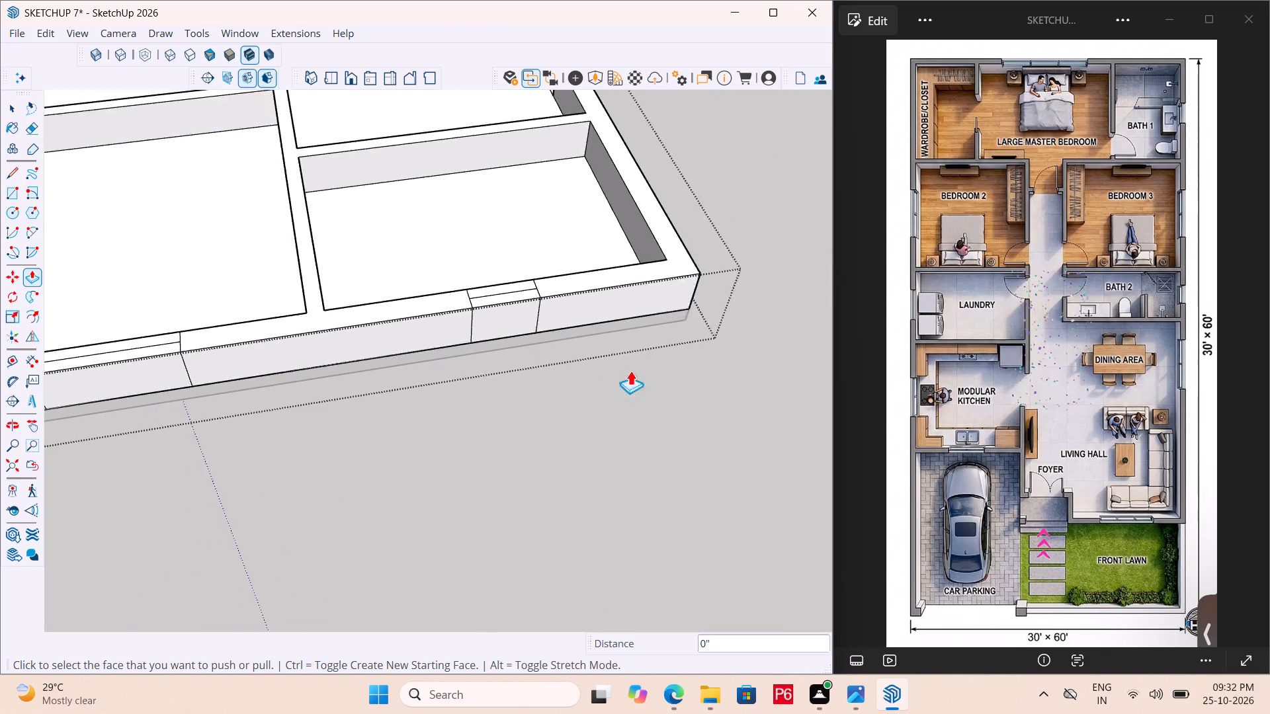
{"action": "scroll", "coordinate": [630, 370], "scroll_direction": "down", "scroll_amount": 11}
{"action": "middle_click_drag", "start_coordinate": [751, 356], "coordinate": [283, 368]}
{"action": "scroll", "coordinate": [579, 465], "scroll_direction": "up", "scroll_amount": 2}
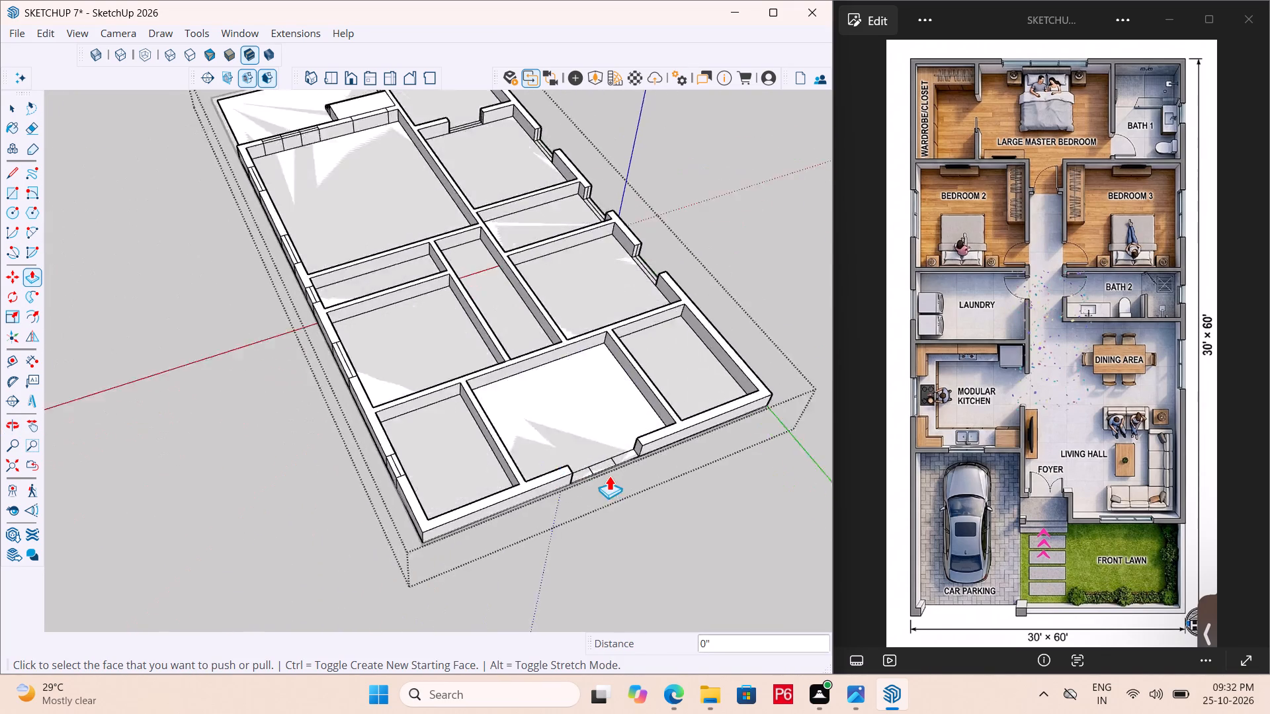
{"action": "scroll", "coordinate": [609, 475], "scroll_direction": "up", "scroll_amount": 15}
{"action": "double_click", "coordinate": [540, 464]}
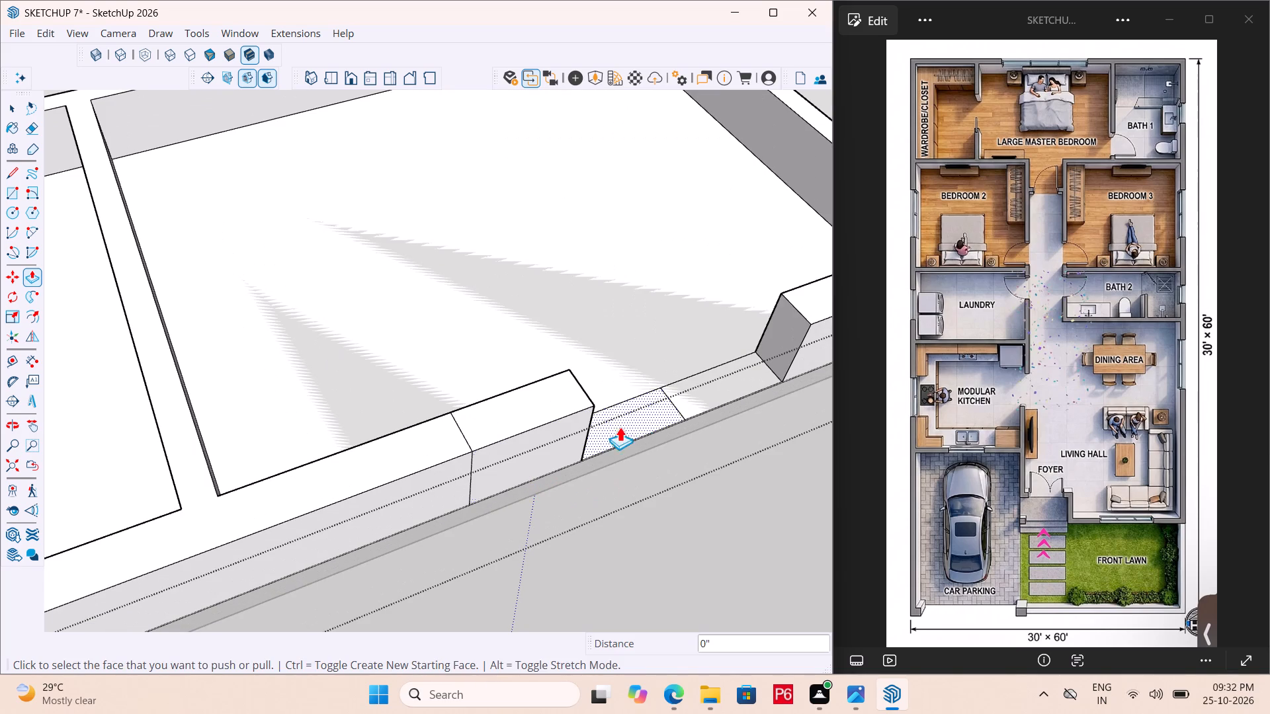
{"action": "double_click", "coordinate": [640, 424]}
{"action": "double_click", "coordinate": [705, 400]}
Raise both strips of the Bedroom 2 window opening in the opposite outer side wall by the same 1'6".
{"action": "scroll", "coordinate": [453, 393], "scroll_direction": "down", "scroll_amount": 2}
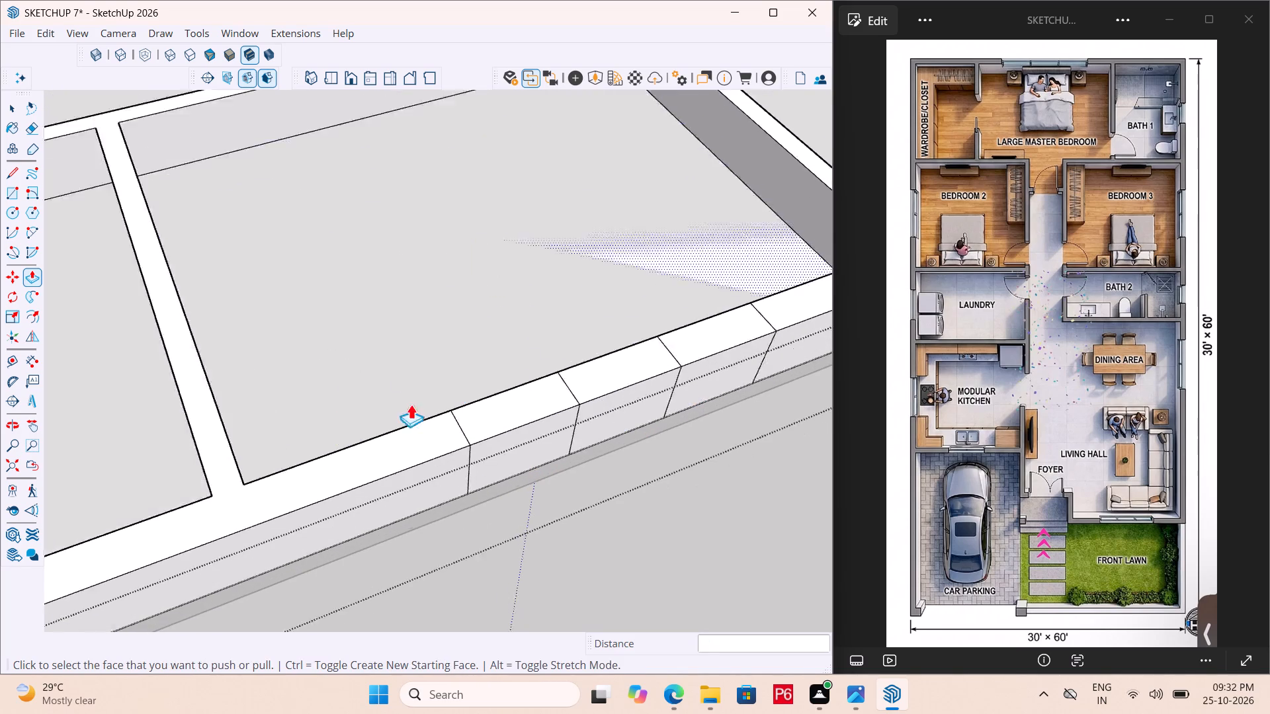
{"action": "scroll", "coordinate": [411, 404], "scroll_direction": "down", "scroll_amount": 12}
{"action": "scroll", "coordinate": [675, 348], "scroll_direction": "down", "scroll_amount": 1}
{"action": "middle_click_drag", "start_coordinate": [673, 354], "coordinate": [137, 352]}
{"action": "scroll", "coordinate": [733, 512], "scroll_direction": "up", "scroll_amount": 16}
{"action": "double_click", "coordinate": [612, 330]}
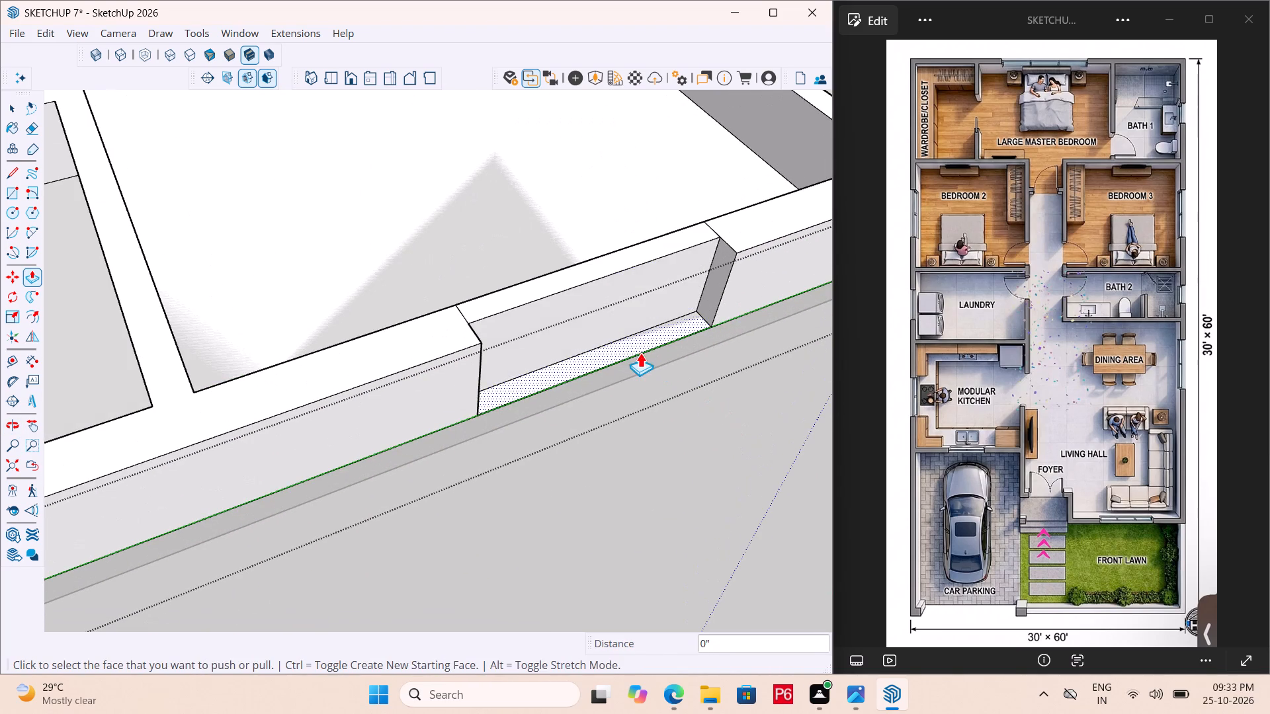
{"action": "double_click", "coordinate": [640, 345]}
Raise both strips of the laundry opening in the outer side wall by the same 1'6".
{"action": "scroll", "coordinate": [332, 403], "scroll_direction": "down", "scroll_amount": 13}
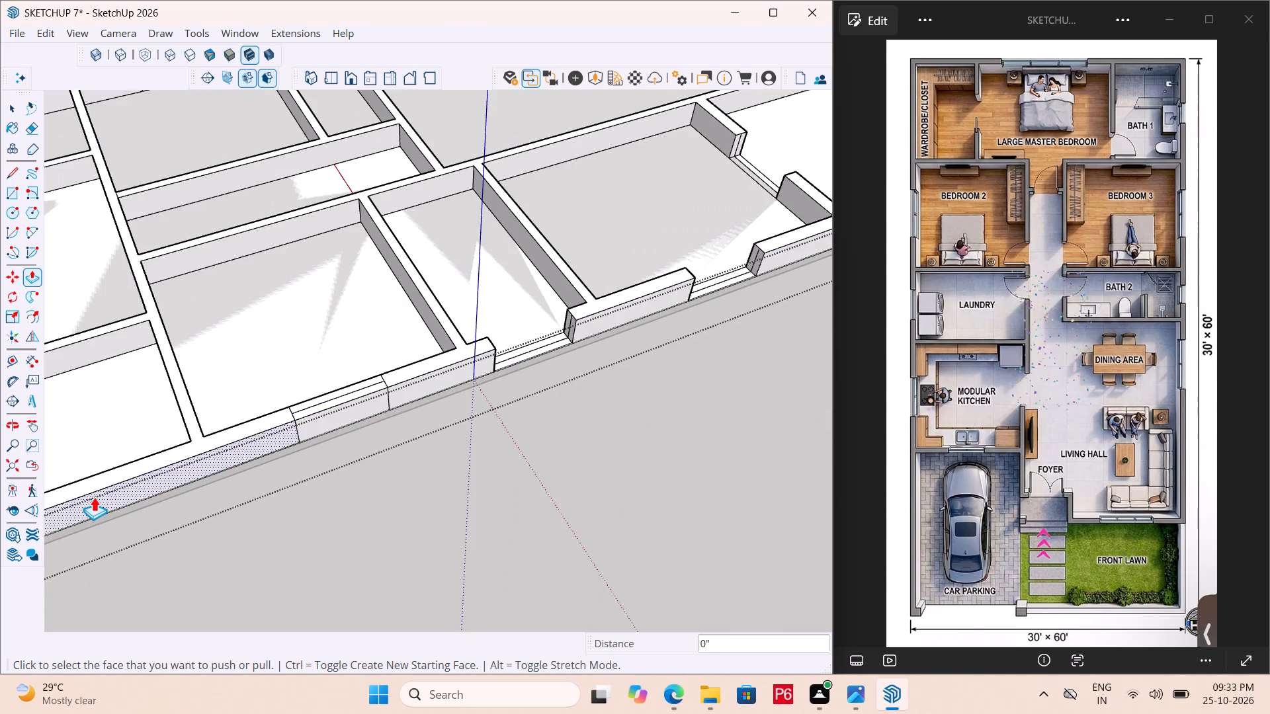
{"action": "scroll", "coordinate": [508, 366], "scroll_direction": "up", "scroll_amount": 10}
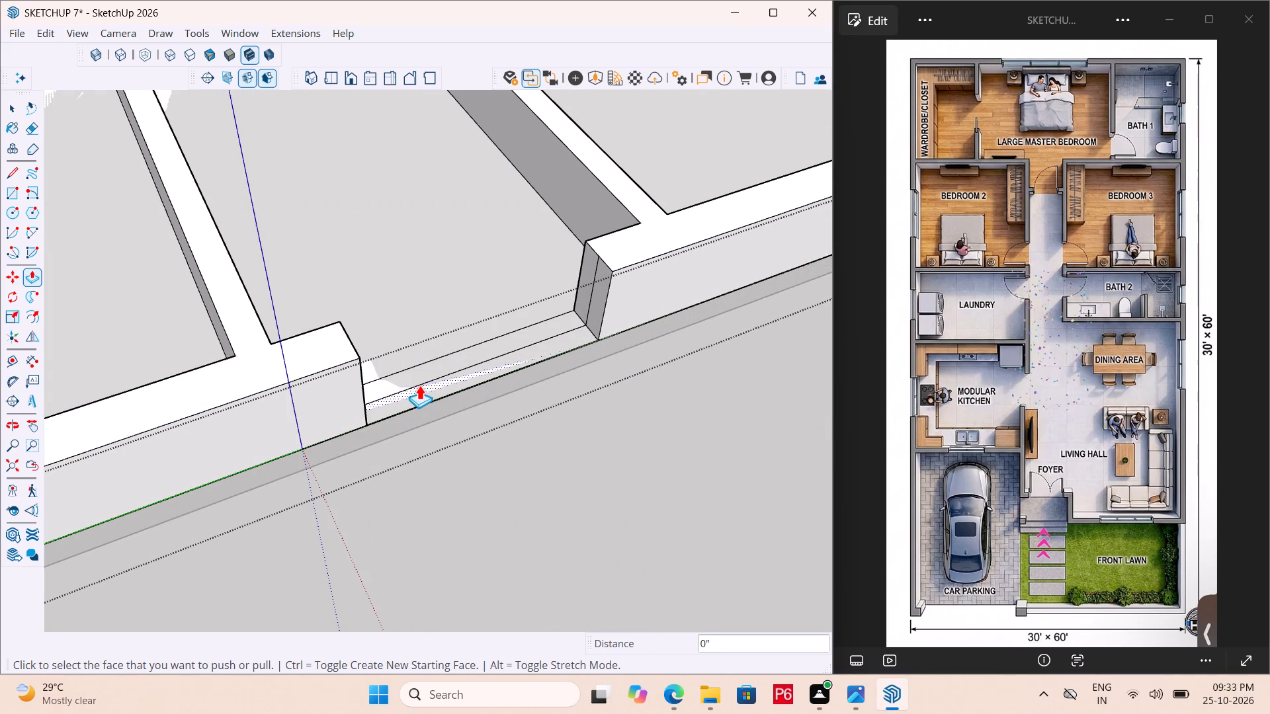
{"action": "double_click", "coordinate": [415, 374]}
{"action": "double_click", "coordinate": [409, 392]}
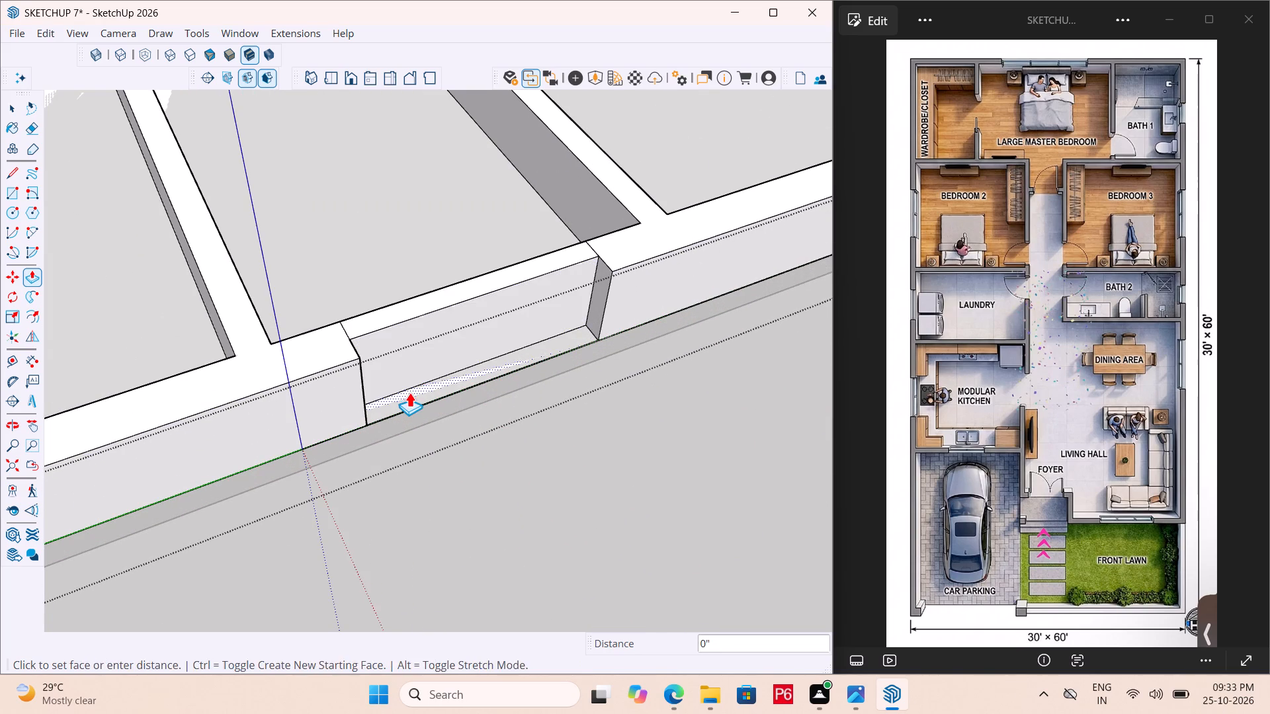
Raise both strips of the kitchen window opening in the outer side wall by the same 1'6".
{"action": "scroll", "coordinate": [239, 459], "scroll_direction": "down", "scroll_amount": 10}
{"action": "scroll", "coordinate": [634, 300], "scroll_direction": "up", "scroll_amount": 9}
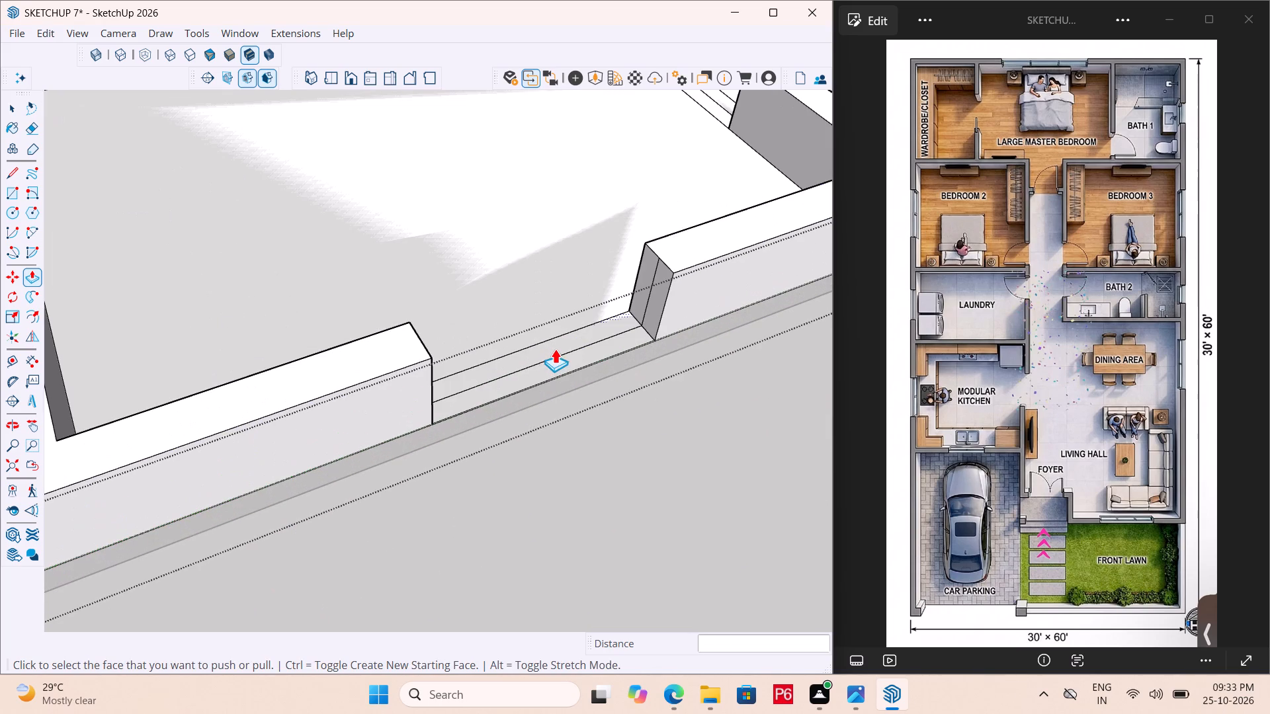
{"action": "double_click", "coordinate": [568, 335]}
{"action": "double_click", "coordinate": [576, 352]}
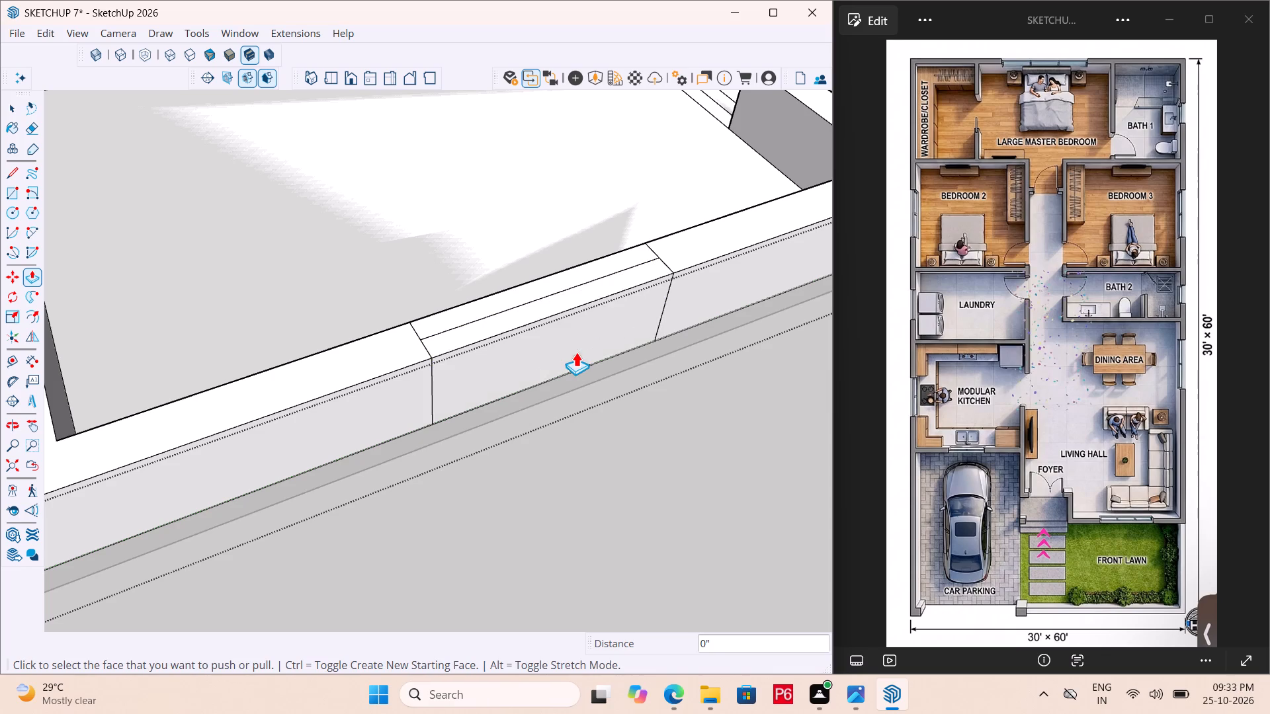
Raise both strips of the opening in the wall between the kitchen and car parking by the same 1'6".
{"action": "scroll", "coordinate": [432, 386], "scroll_direction": "down", "scroll_amount": 7}
{"action": "scroll", "coordinate": [360, 392], "scroll_direction": "down", "scroll_amount": 7}
{"action": "scroll", "coordinate": [472, 262], "scroll_direction": "up", "scroll_amount": 11}
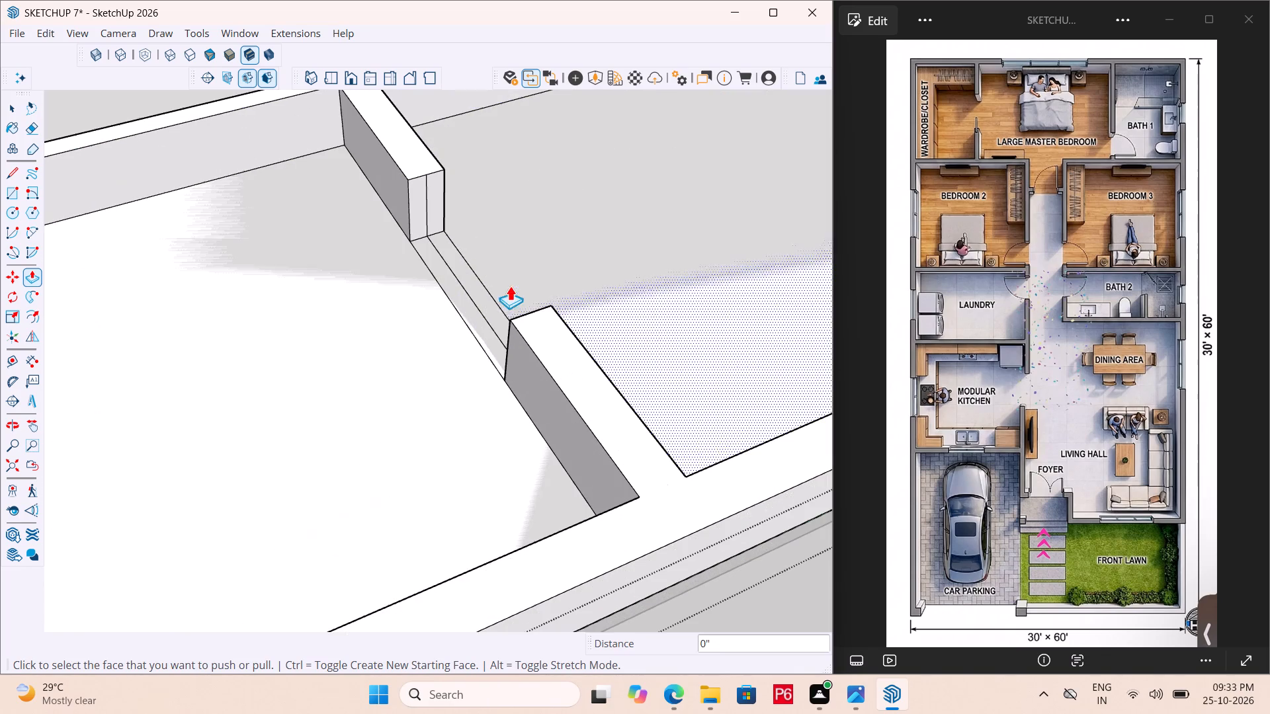
{"action": "double_click", "coordinate": [491, 312]}
{"action": "double_click", "coordinate": [480, 321]}
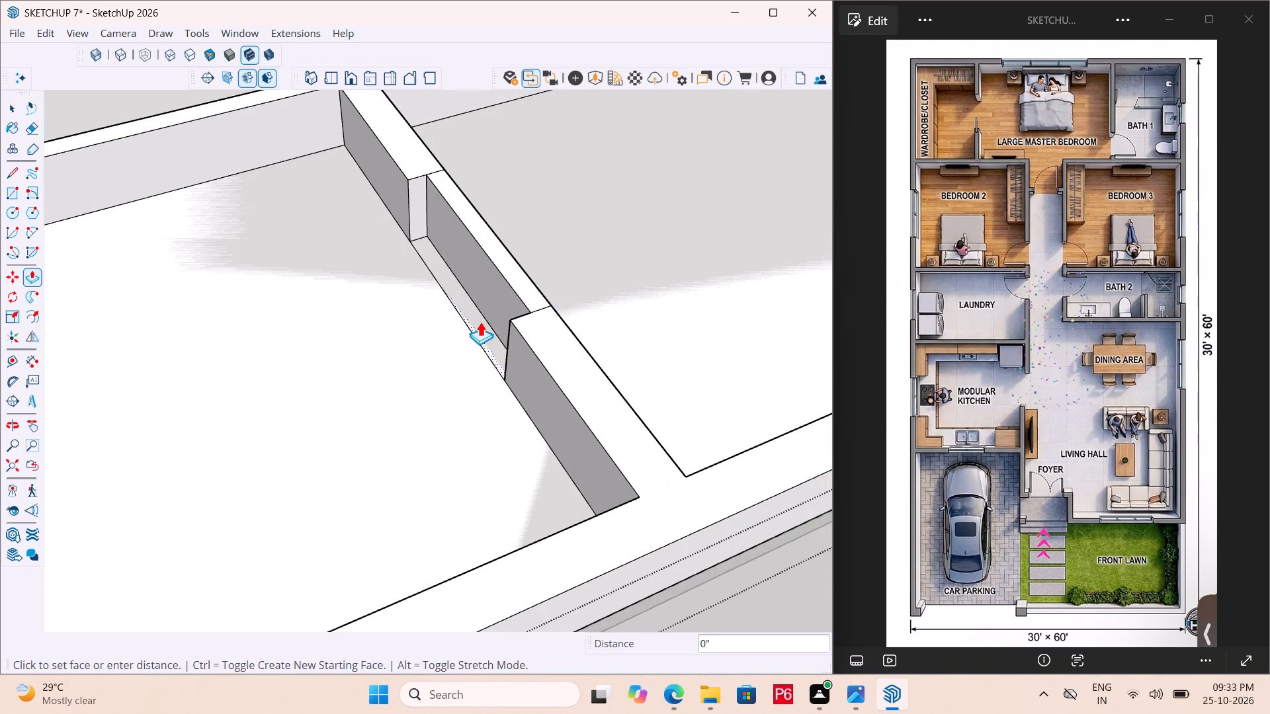
Save the model.
{"action": "scroll", "coordinate": [646, 286], "scroll_direction": "down", "scroll_amount": 14}
{"action": "scroll", "coordinate": [562, 292], "scroll_direction": "down", "scroll_amount": 3}
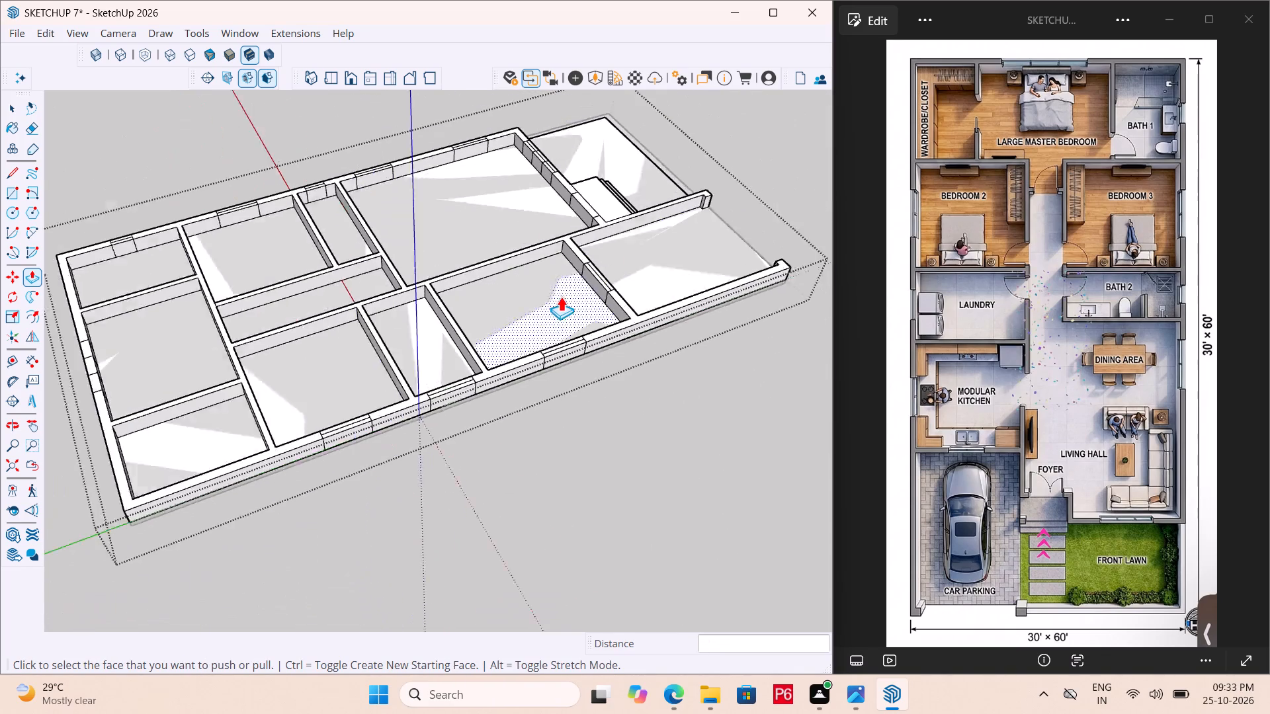
{"action": "scroll", "coordinate": [561, 296], "scroll_direction": "down", "scroll_amount": 3}
{"action": "middle_click_drag", "start_coordinate": [724, 324], "coordinate": [359, 340]}
{"action": "scroll", "coordinate": [706, 335], "scroll_direction": "up", "scroll_amount": 1}
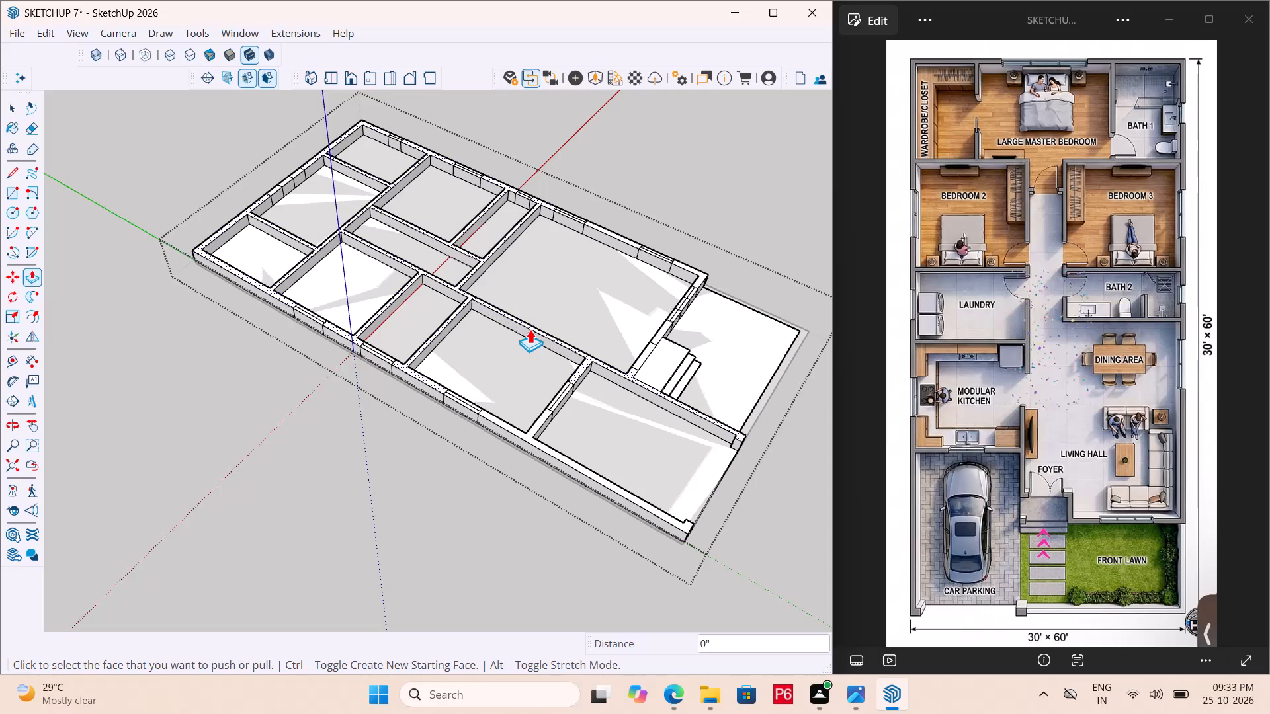
{"action": "key", "text": "ctrl+s"}
{"action": "key", "text": "ctrl+s"}
{"action": "key", "text": "ctrl+s"}
{"action": "key", "text": "ctrl+s"}
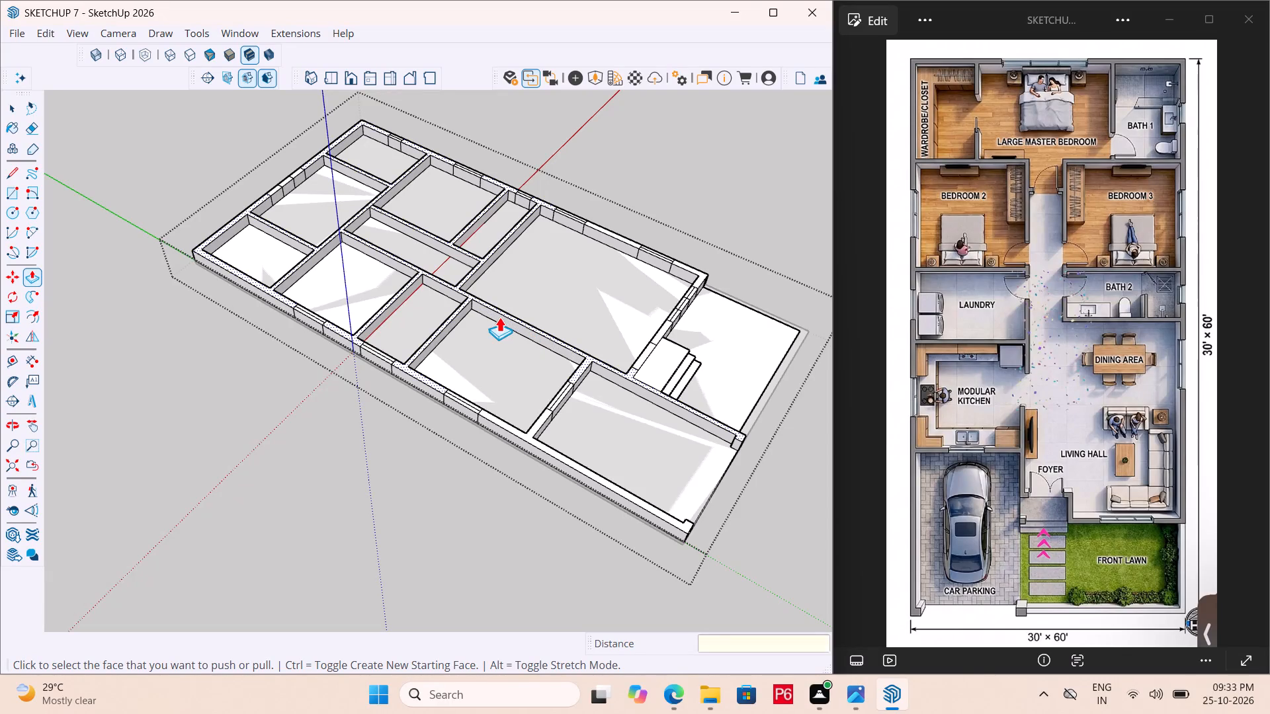
{"action": "key", "text": "ctrl+s"}
Raise the kitchen floor flush with the wall tops, and raise the laundry and Bedroom 2 floors by the same amount.
{"action": "scroll", "coordinate": [226, 304], "scroll_direction": "down", "scroll_amount": 5}
{"action": "middle_click_drag", "start_coordinate": [454, 319], "coordinate": [0, 248]}
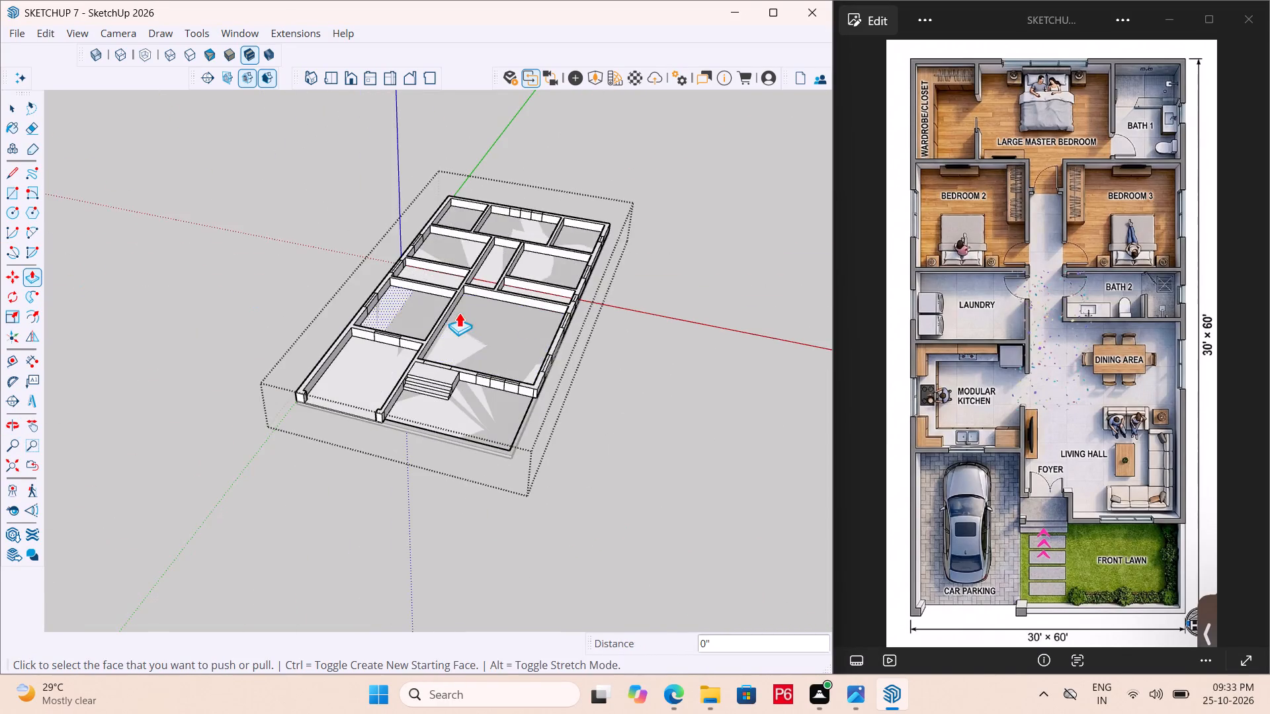
{"action": "middle_click_drag", "start_coordinate": [534, 312], "coordinate": [303, 434]}
{"action": "scroll", "coordinate": [486, 350], "scroll_direction": "up", "scroll_amount": 5}
{"action": "left_click", "coordinate": [425, 284]}
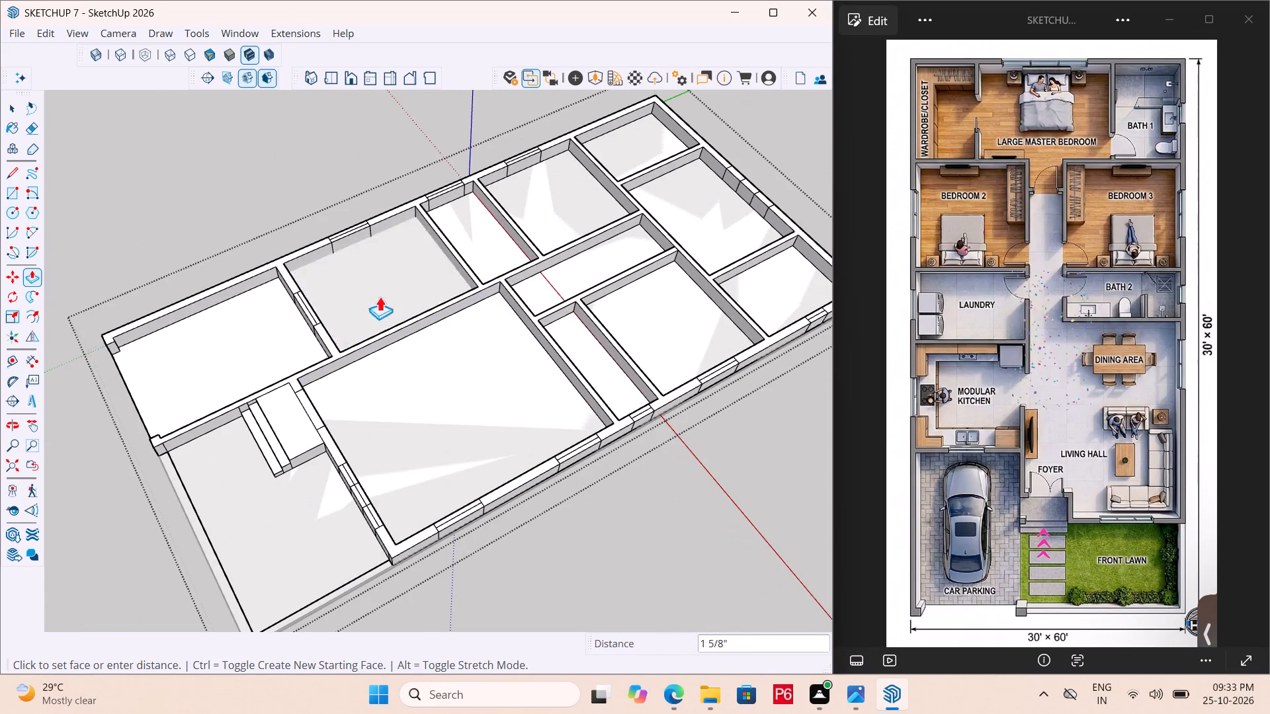
{"action": "left_click", "coordinate": [335, 346]}
{"action": "double_click", "coordinate": [488, 248]}
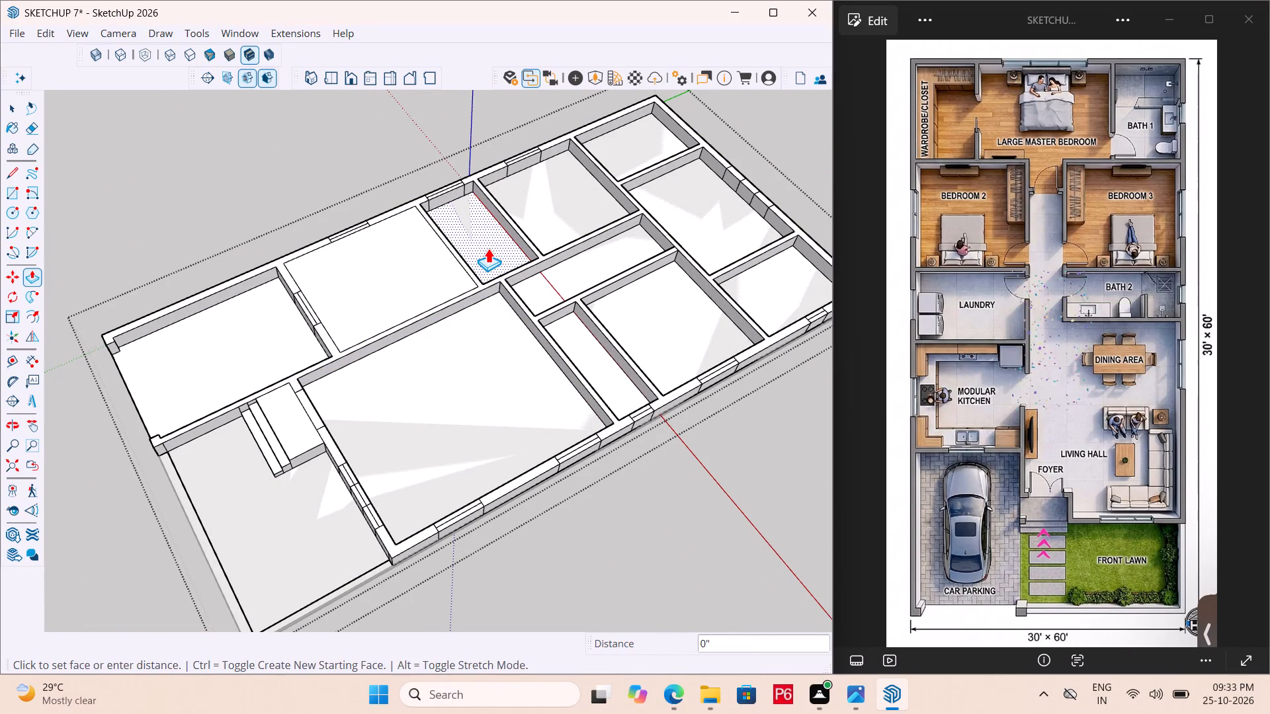
{"action": "double_click", "coordinate": [550, 213]}
Raise the wardrobe, master bedroom and Bath 1 floors by the same amount.
{"action": "double_click", "coordinate": [620, 133]}
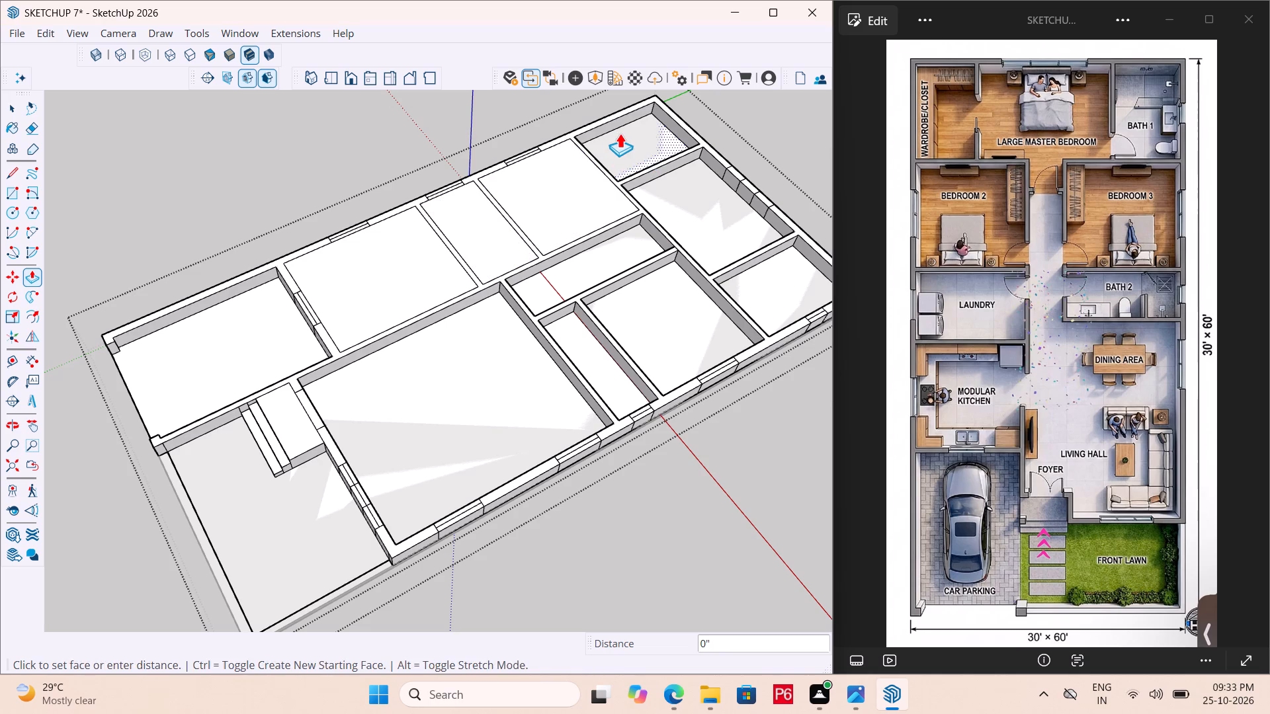
{"action": "double_click", "coordinate": [710, 224]}
{"action": "double_click", "coordinate": [773, 286]}
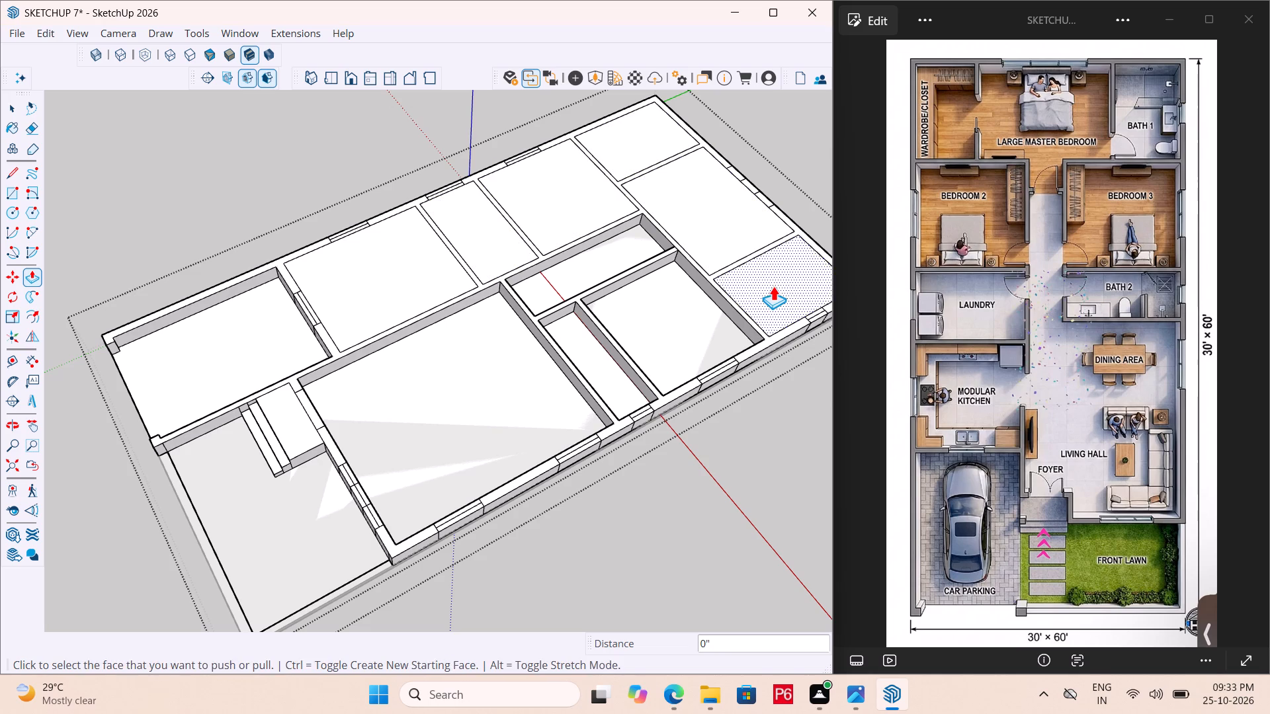
Raise the Bedroom 3, passage, Bath 2 and living and dining hall floors by the same amount.
{"action": "double_click", "coordinate": [669, 307]}
{"action": "double_click", "coordinate": [598, 257]}
{"action": "double_click", "coordinate": [579, 333]}
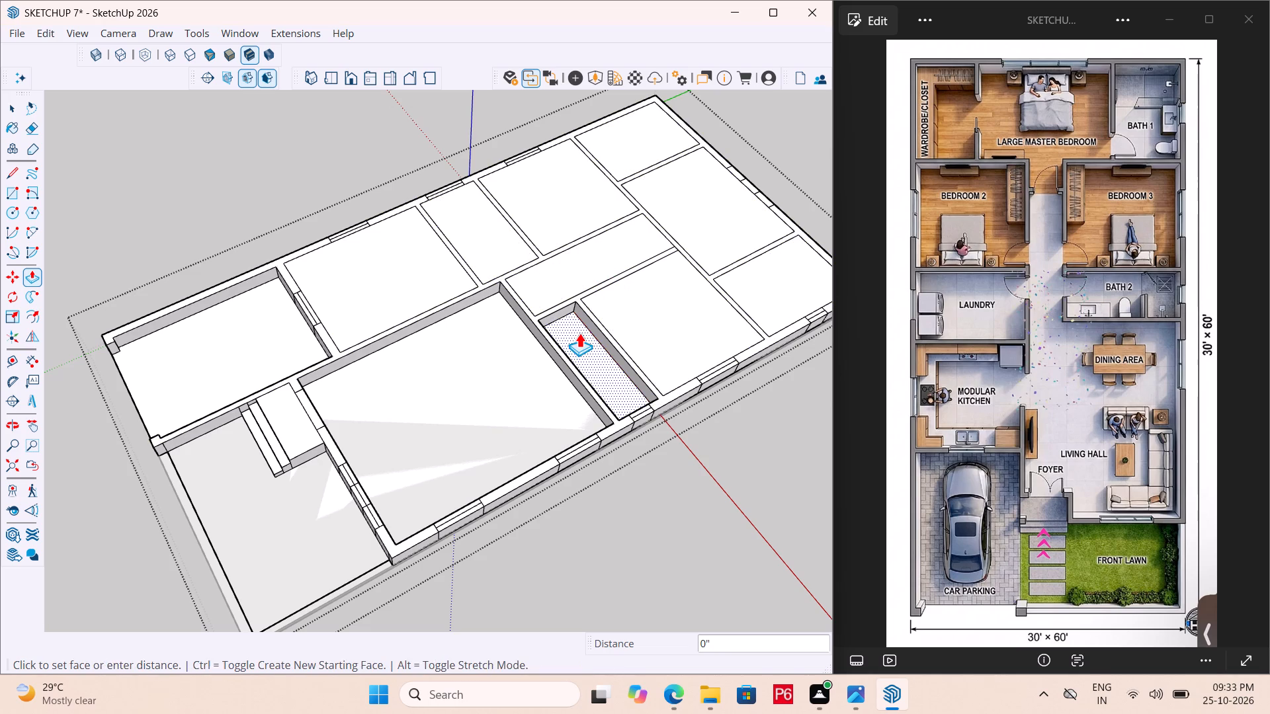
{"action": "double_click", "coordinate": [523, 362]}
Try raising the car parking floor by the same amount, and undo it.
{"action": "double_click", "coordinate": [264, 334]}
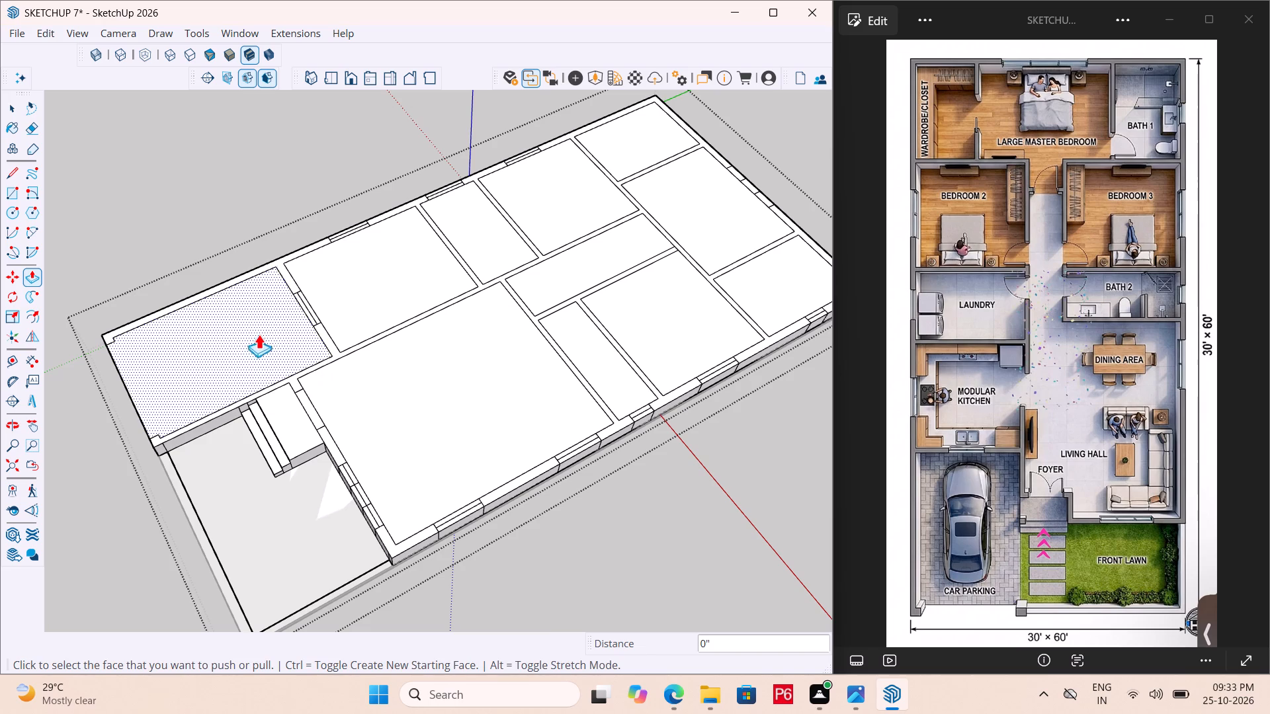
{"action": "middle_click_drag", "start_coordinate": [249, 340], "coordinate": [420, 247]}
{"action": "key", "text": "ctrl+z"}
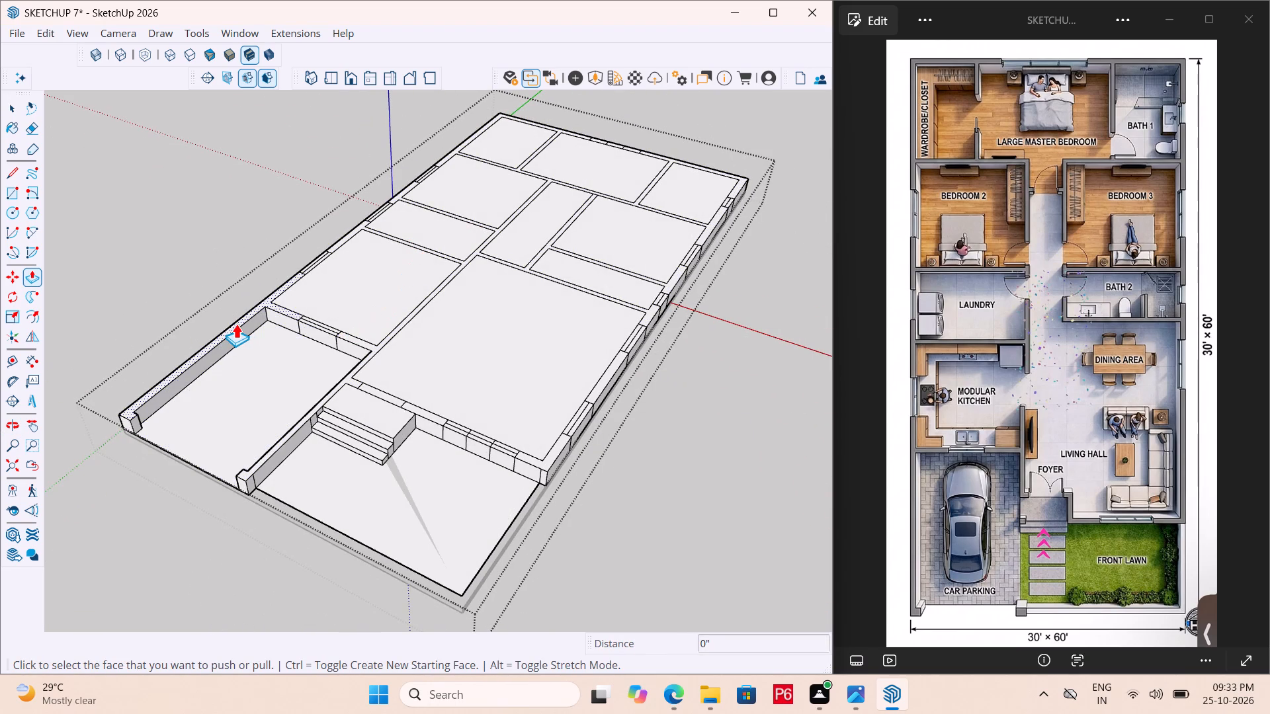
Draw an 8" line across the wall top from the kitchen–parking wall corner to the living hall floor edge.
{"action": "scroll", "coordinate": [291, 468], "scroll_direction": "up", "scroll_amount": 1}
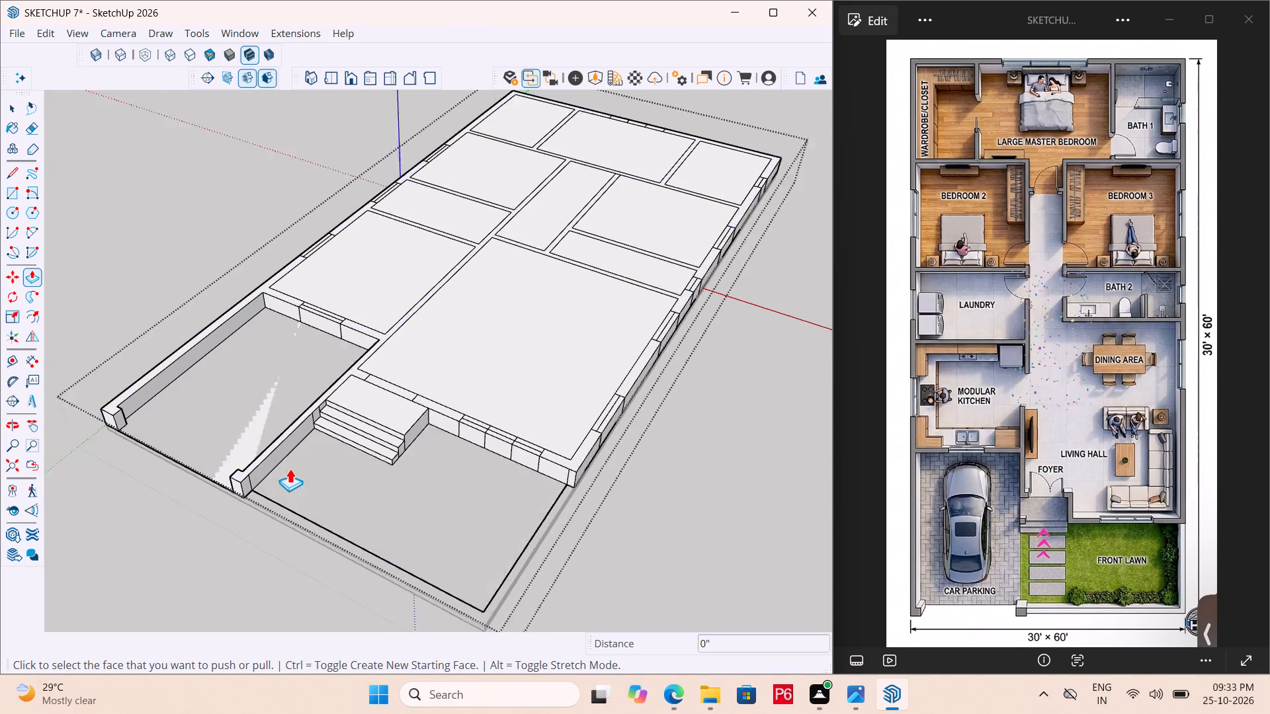
{"action": "scroll", "coordinate": [290, 468], "scroll_direction": "up", "scroll_amount": 2}
{"action": "scroll", "coordinate": [414, 298], "scroll_direction": "up", "scroll_amount": 10}
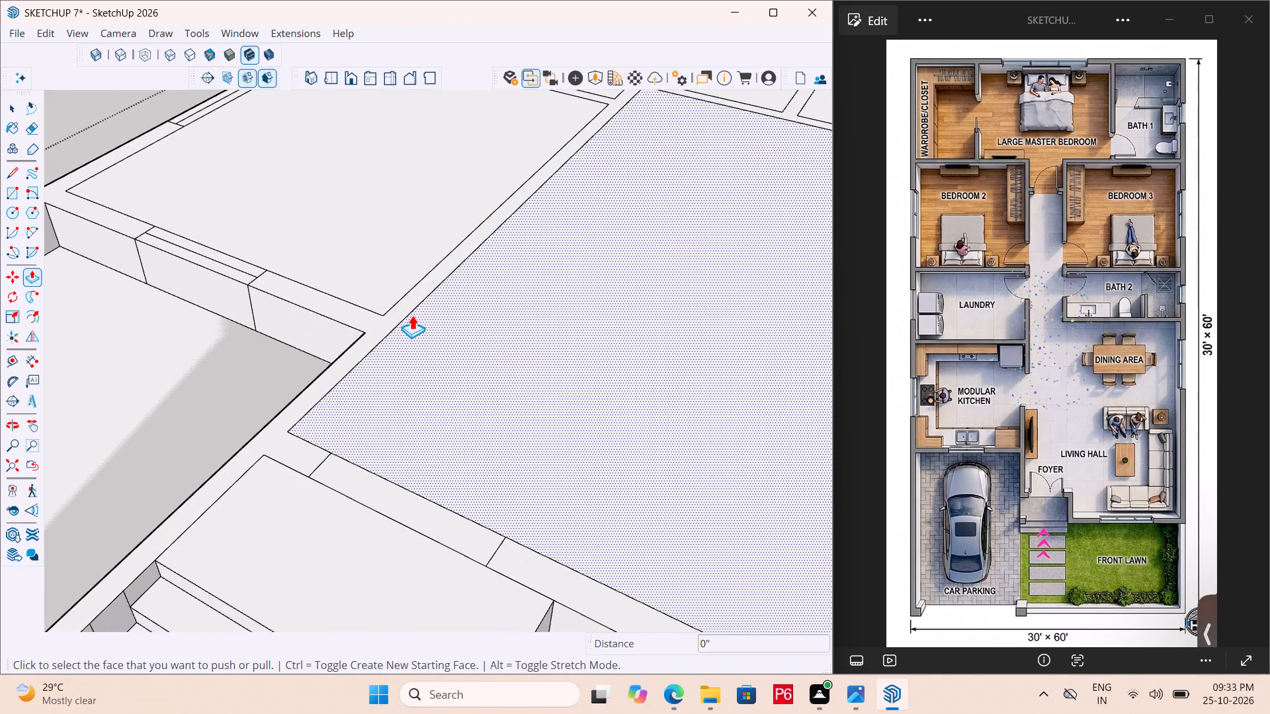
{"action": "key", "text": "l"}
{"action": "left_click", "coordinate": [360, 334]}
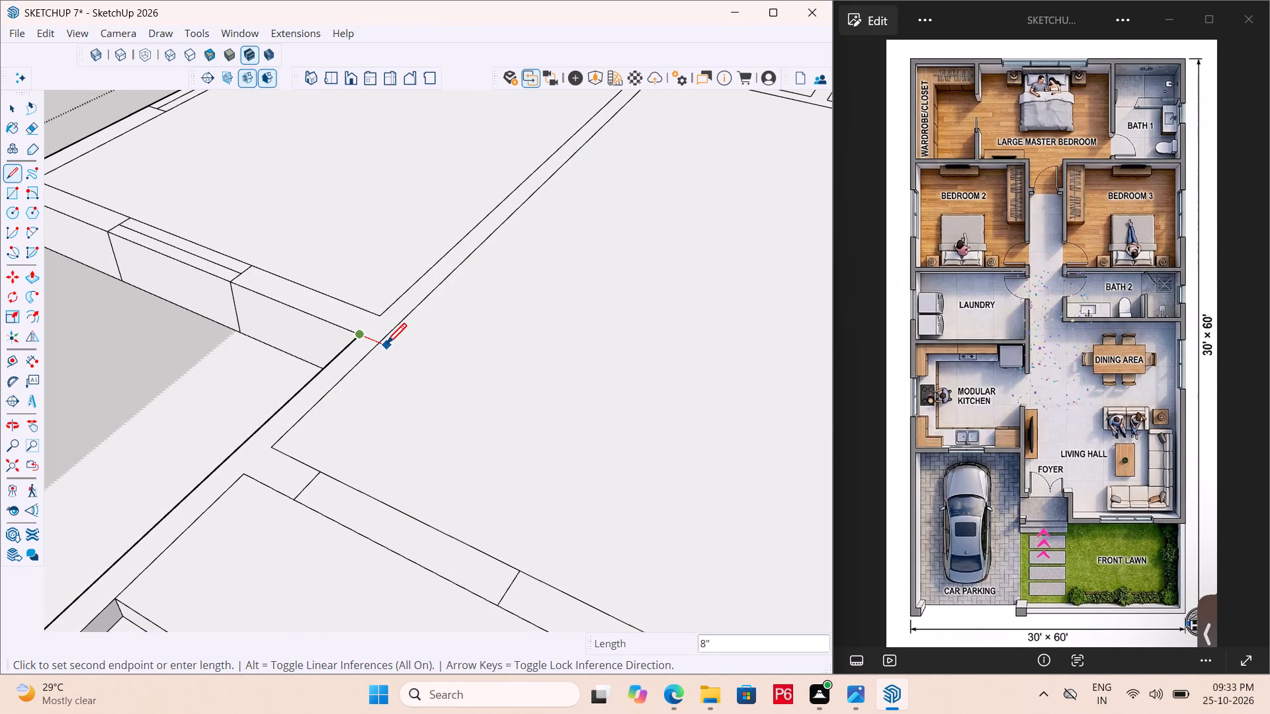
{"action": "left_click", "coordinate": [380, 342]}
Push the wall strip between car parking and front lawn down to ground level in three 6" stages.
{"action": "scroll", "coordinate": [362, 292], "scroll_direction": "down", "scroll_amount": 5}
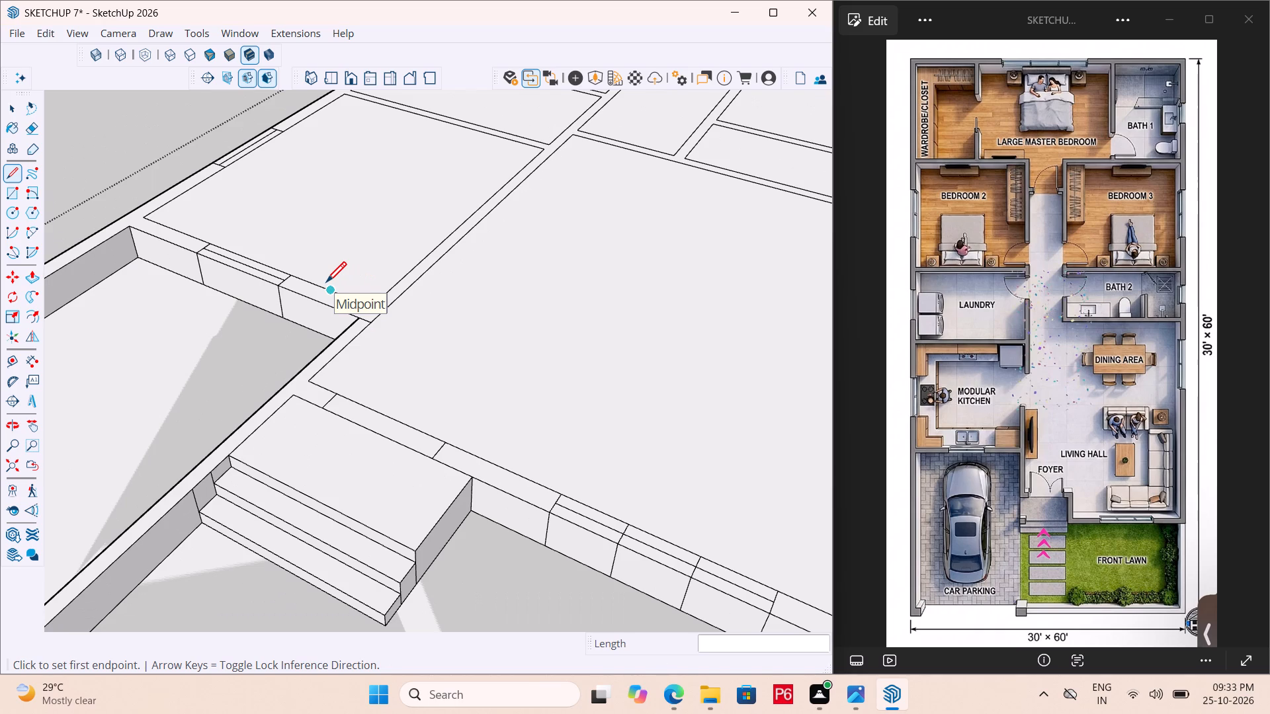
{"action": "scroll", "coordinate": [326, 284], "scroll_direction": "down", "scroll_amount": 2}
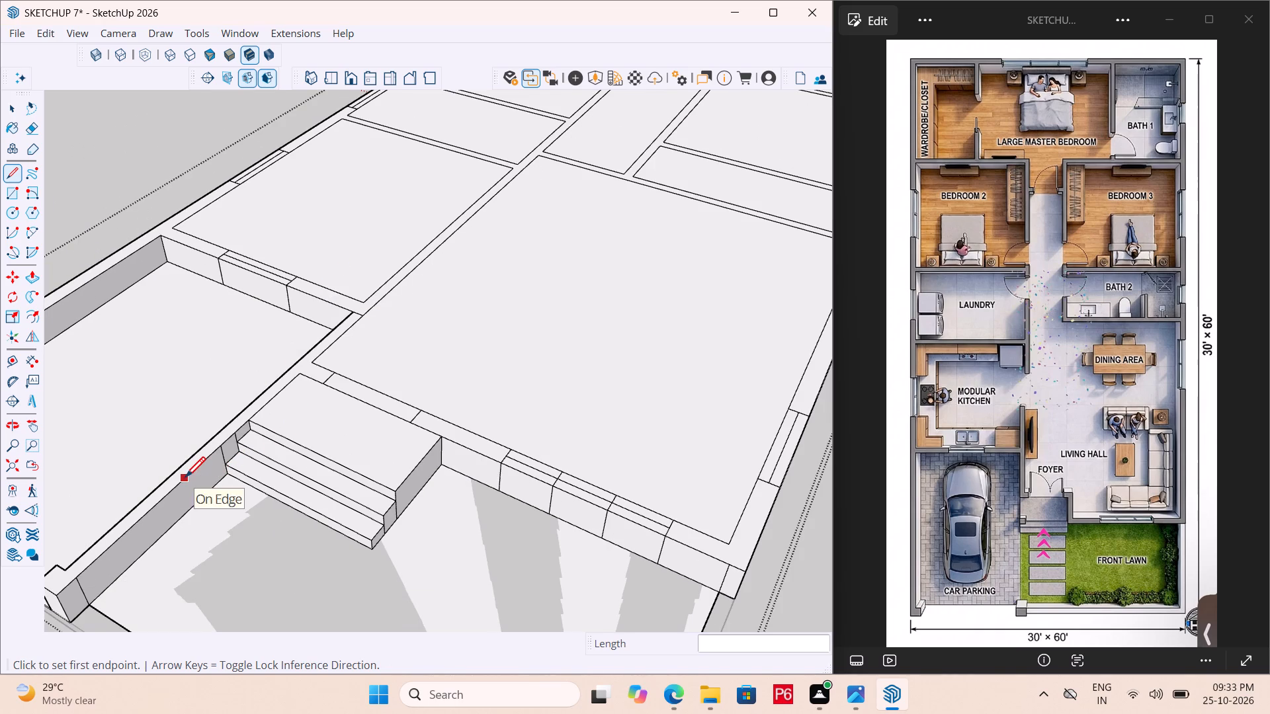
{"action": "key", "text": "l"}
{"action": "key", "text": "p"}
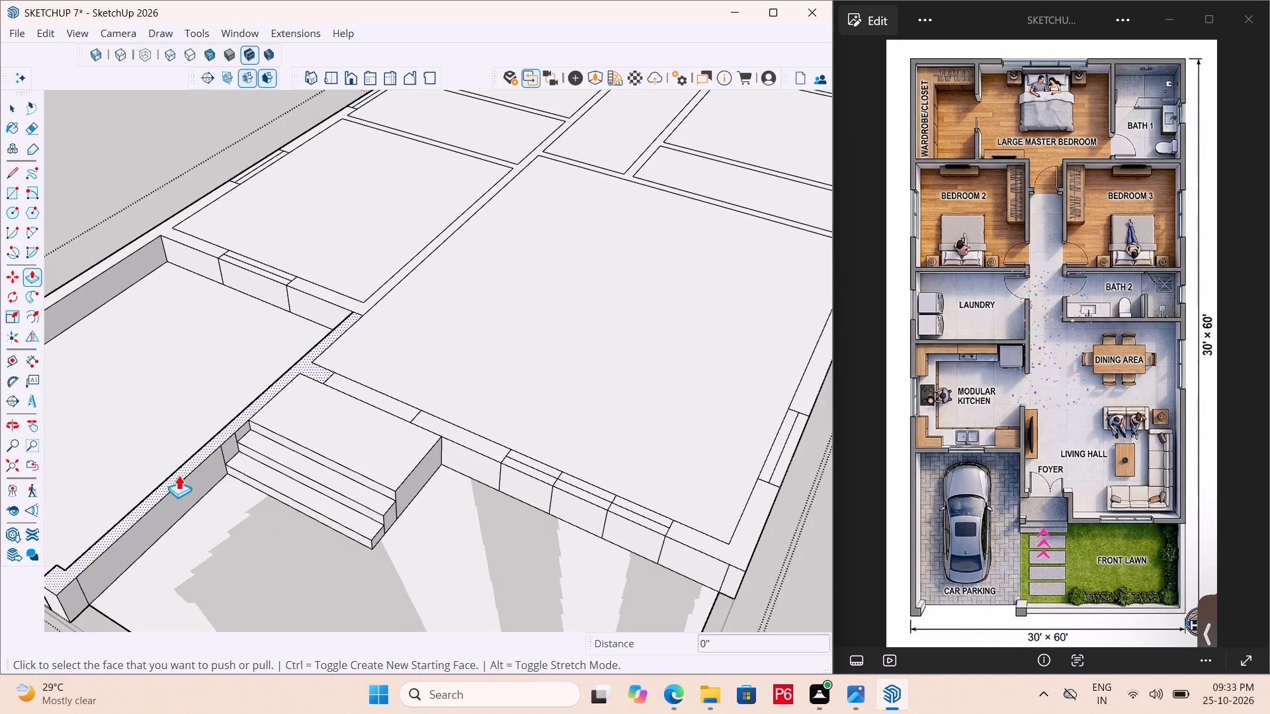
{"action": "left_click", "coordinate": [179, 475]}
{"action": "left_click", "coordinate": [146, 550]}
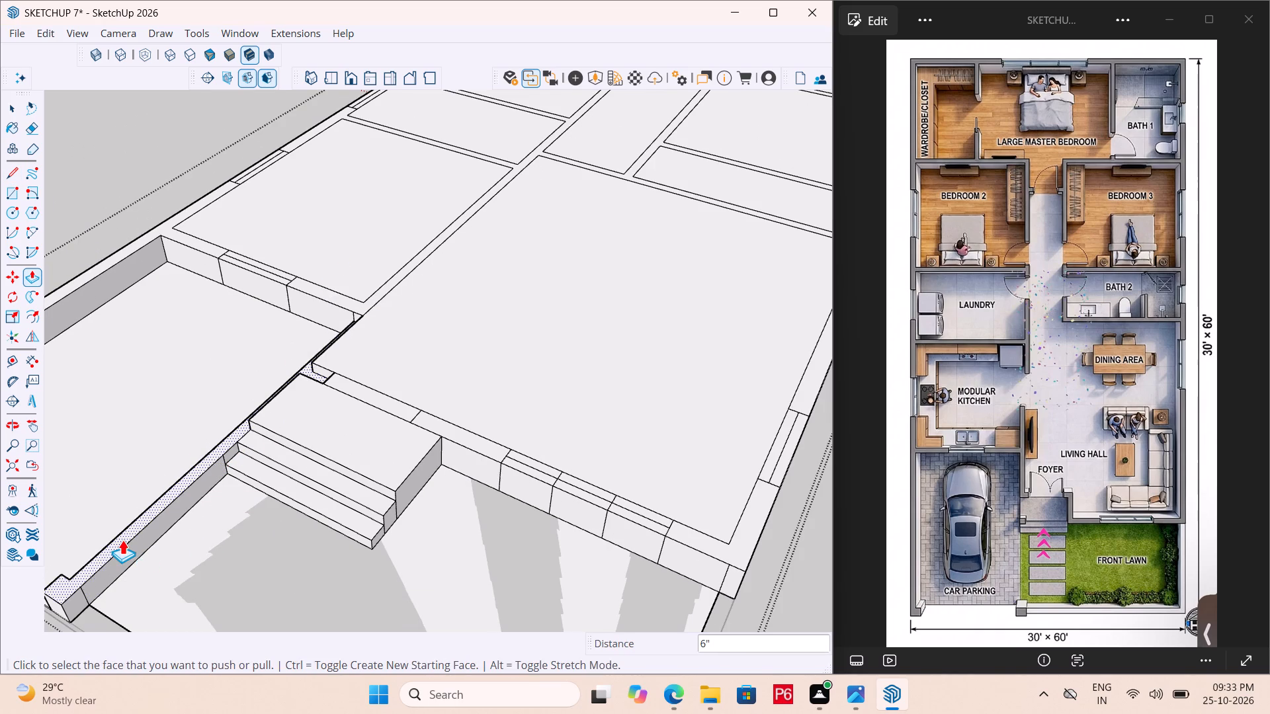
{"action": "left_click", "coordinate": [122, 539]}
{"action": "left_click", "coordinate": [149, 576]}
{"action": "left_click", "coordinate": [112, 560]}
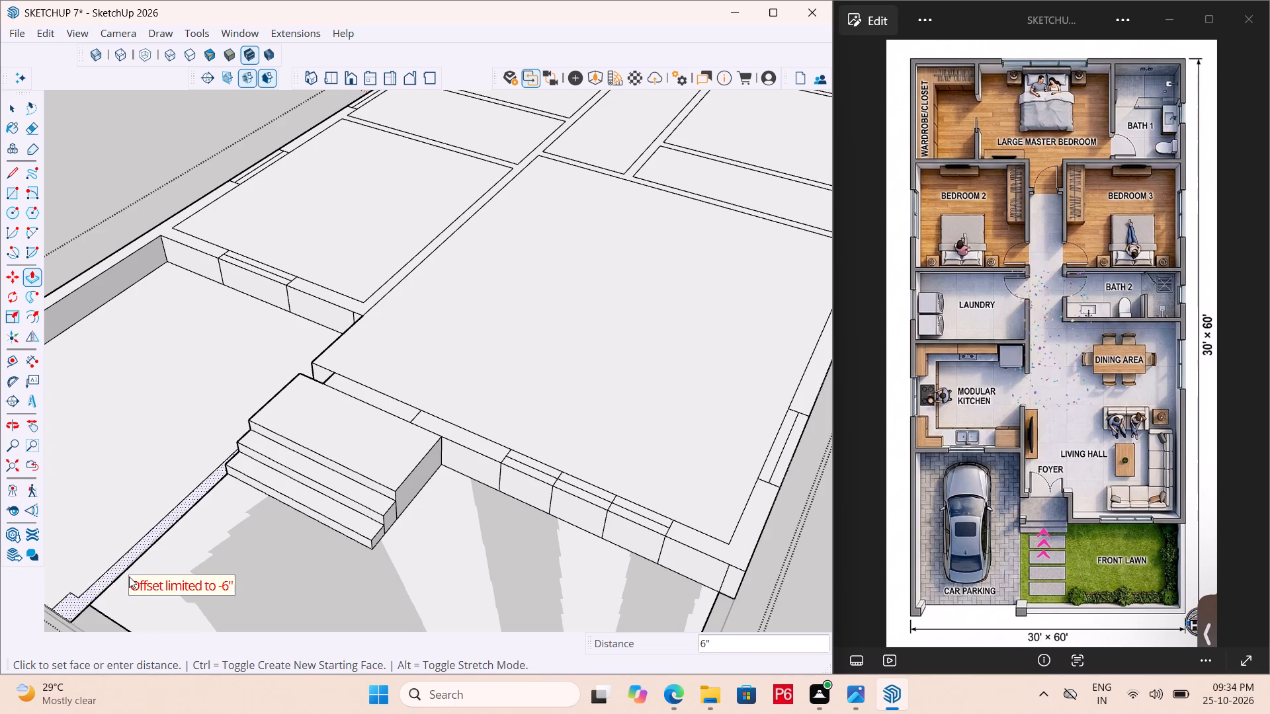
{"action": "left_click", "coordinate": [129, 576]}
{"action": "left_click", "coordinate": [226, 541]}
Extend the short front wall end beside the entrance landing by about 1' 1 9/16", flush with the living hall's parking-side face.
{"action": "middle_click_drag", "start_coordinate": [148, 508], "coordinate": [179, 516]}
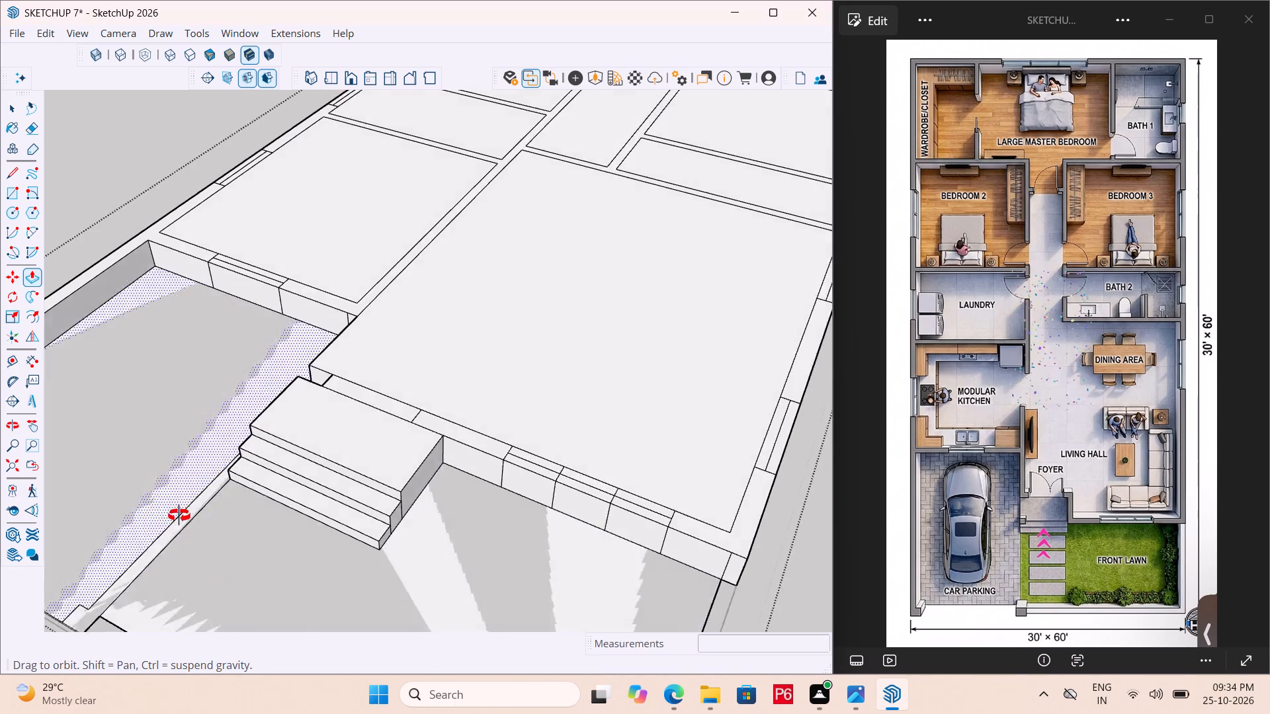
{"action": "middle_click_drag", "start_coordinate": [179, 516], "coordinate": [618, 526]}
{"action": "scroll", "coordinate": [524, 397], "scroll_direction": "down", "scroll_amount": 4}
{"action": "scroll", "coordinate": [384, 506], "scroll_direction": "up", "scroll_amount": 5}
{"action": "middle_click_drag", "start_coordinate": [384, 498], "coordinate": [480, 503]}
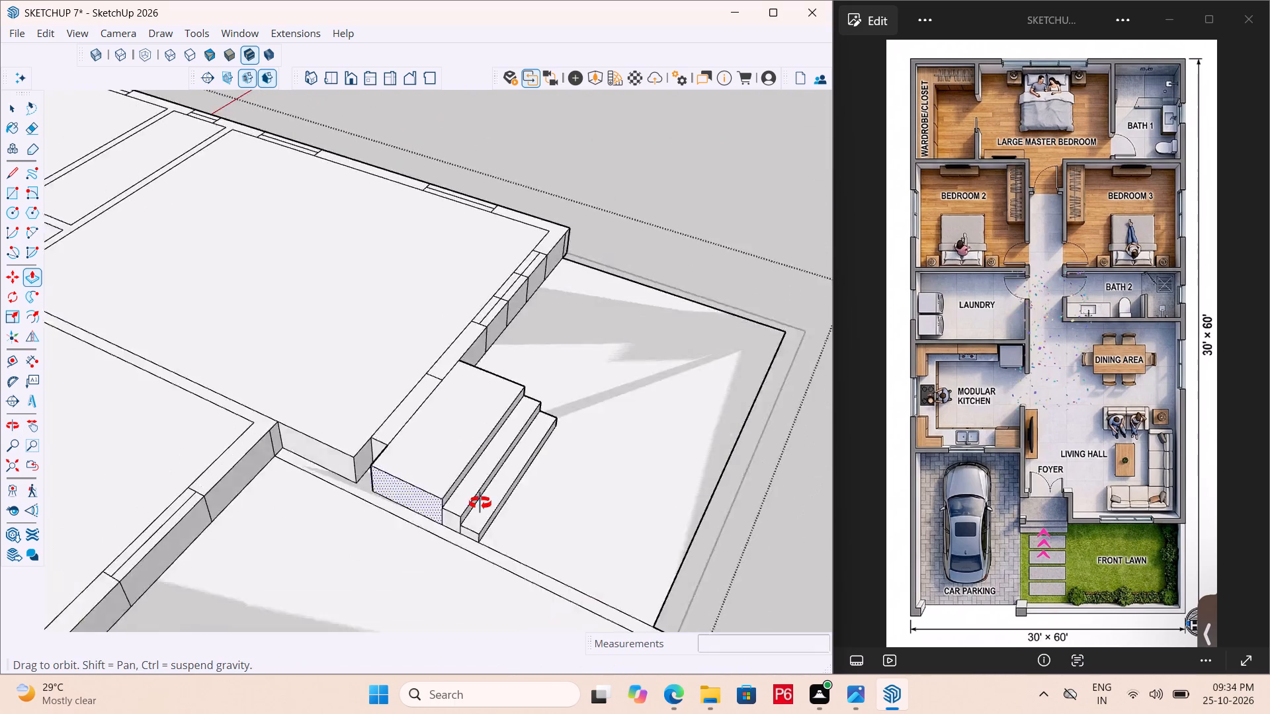
{"action": "middle_click_drag", "start_coordinate": [480, 503], "coordinate": [654, 498]}
{"action": "scroll", "coordinate": [319, 498], "scroll_direction": "up", "scroll_amount": 5}
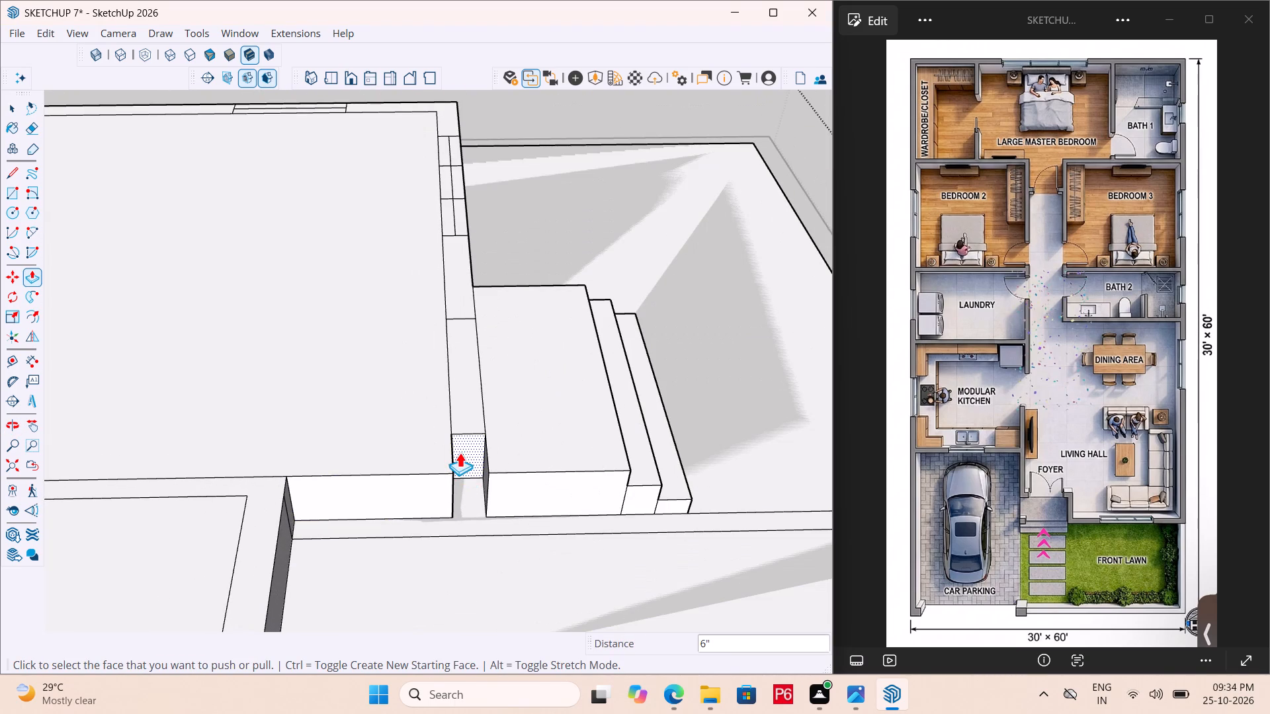
{"action": "left_click", "coordinate": [460, 452]}
{"action": "left_click", "coordinate": [511, 490]}
Pull the living hall's parking-side face out to the kitchen wall corner, repeating the offset on the wall end, landing and both steps.
{"action": "middle_click_drag", "start_coordinate": [653, 476], "coordinate": [575, 450]}
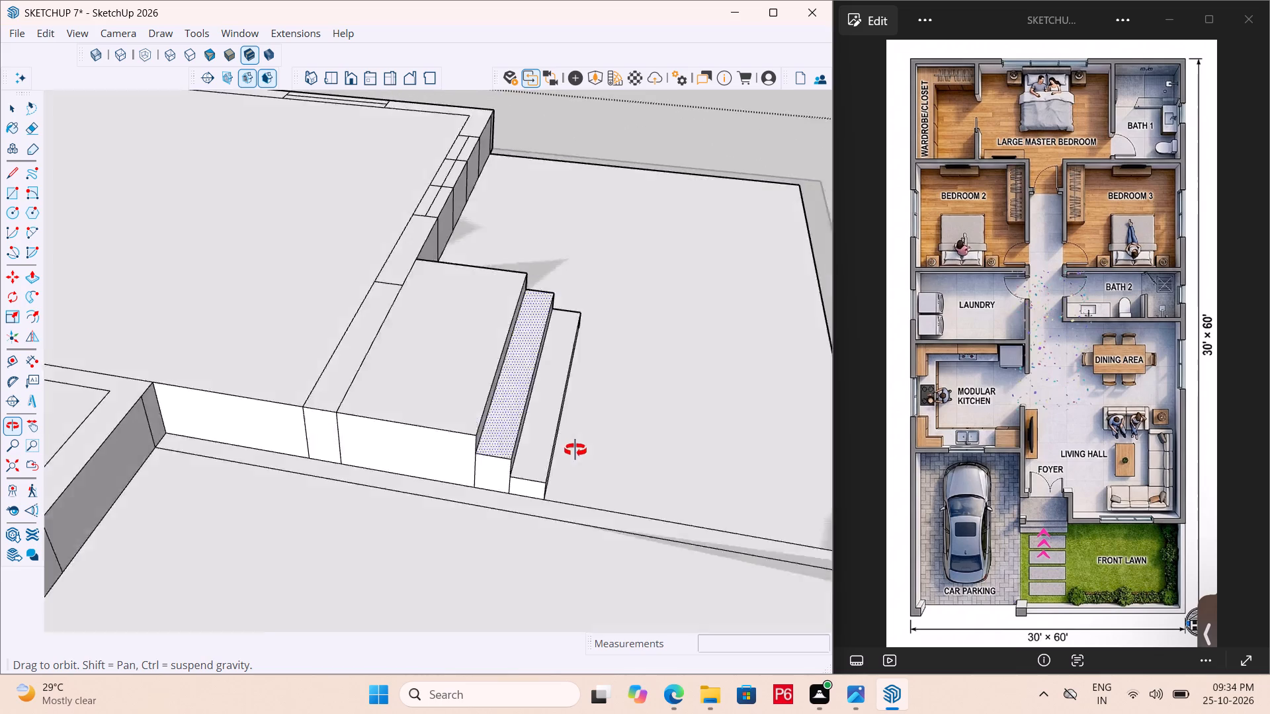
{"action": "middle_click_drag", "start_coordinate": [575, 450], "coordinate": [592, 445]}
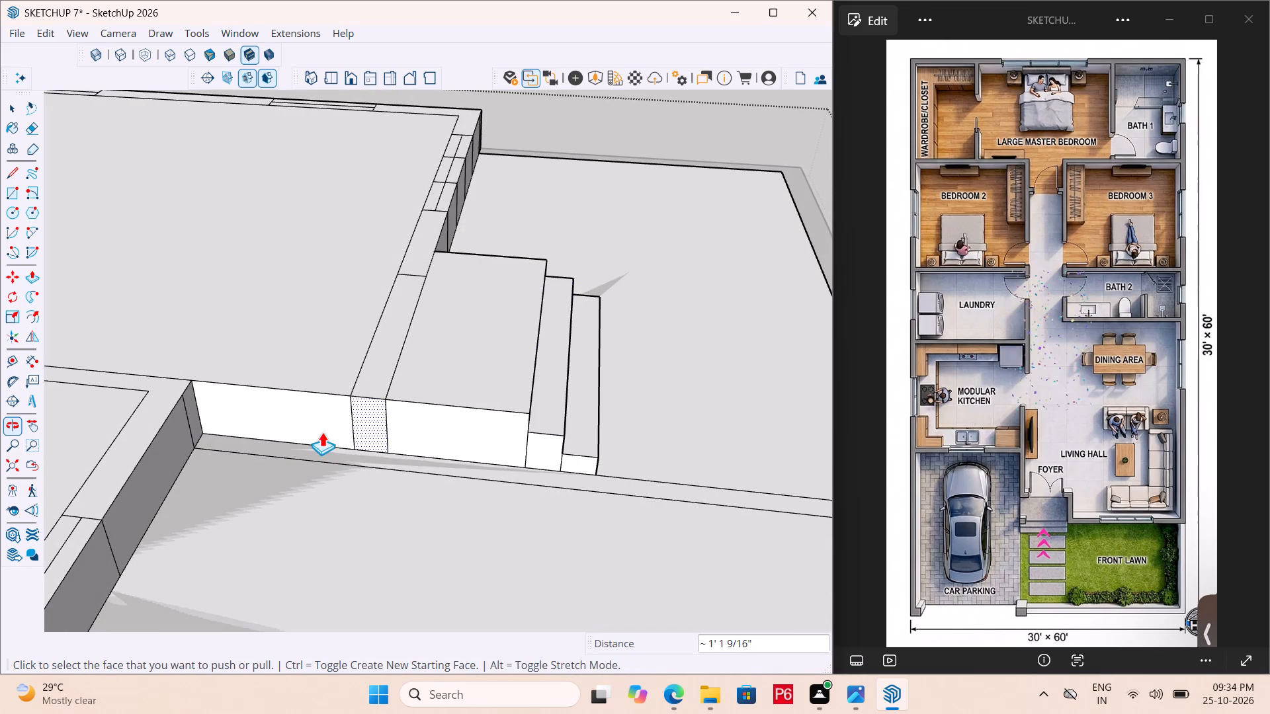
{"action": "left_click", "coordinate": [316, 430]}
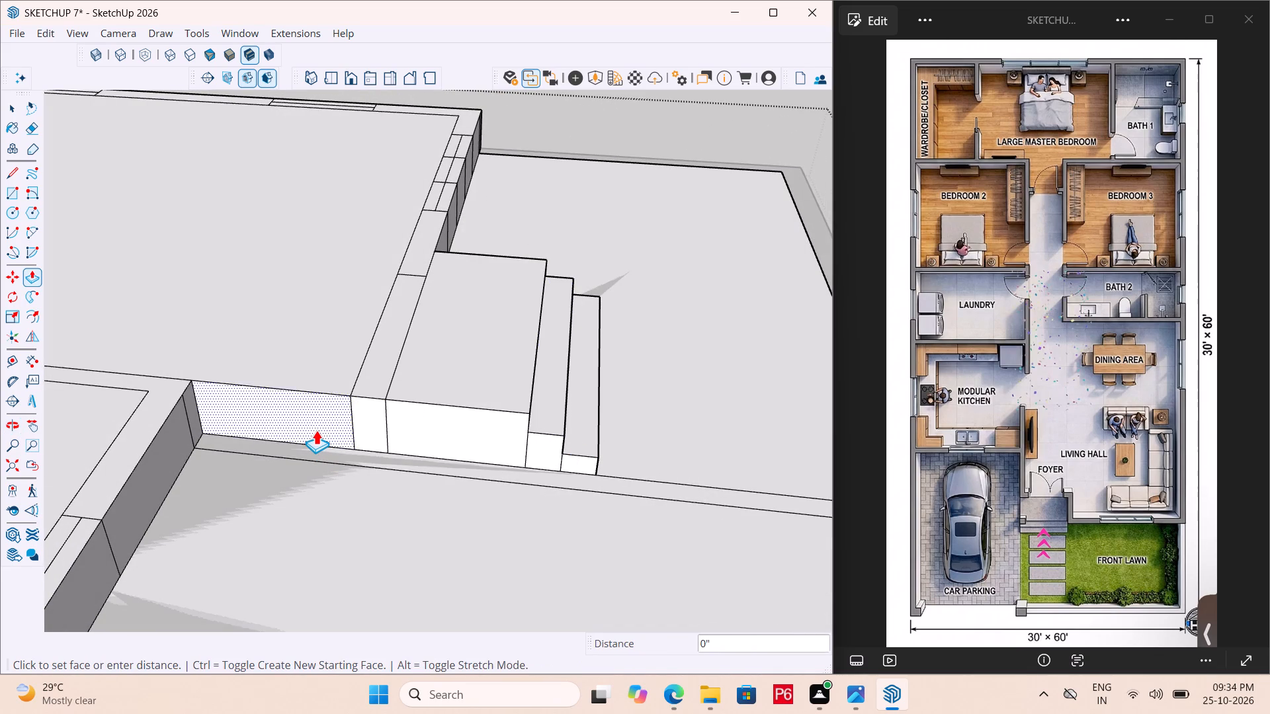
{"action": "left_click", "coordinate": [177, 424]}
{"action": "double_click", "coordinate": [362, 423]}
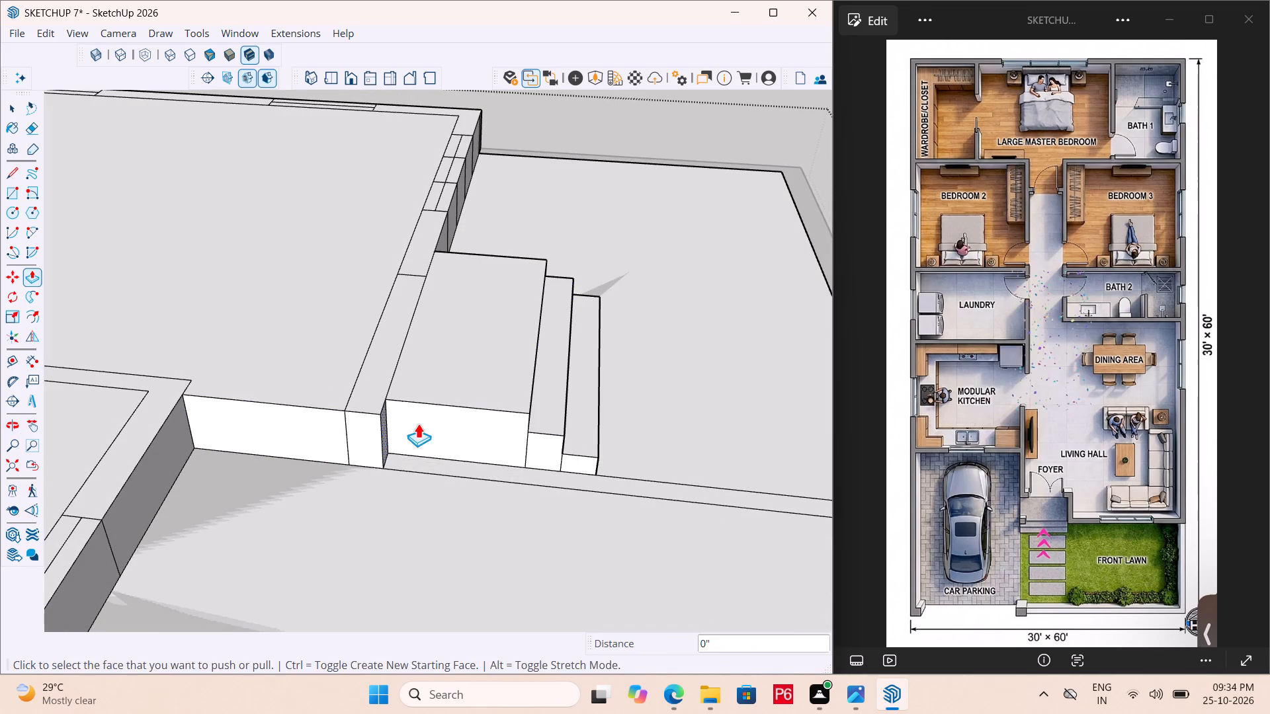
{"action": "double_click", "coordinate": [419, 423]}
{"action": "double_click", "coordinate": [548, 452]}
{"action": "double_click", "coordinate": [581, 463]}
Save the model.
{"action": "scroll", "coordinate": [581, 464], "scroll_direction": "down", "scroll_amount": 1}
{"action": "middle_click_drag", "start_coordinate": [581, 464], "coordinate": [563, 469]}
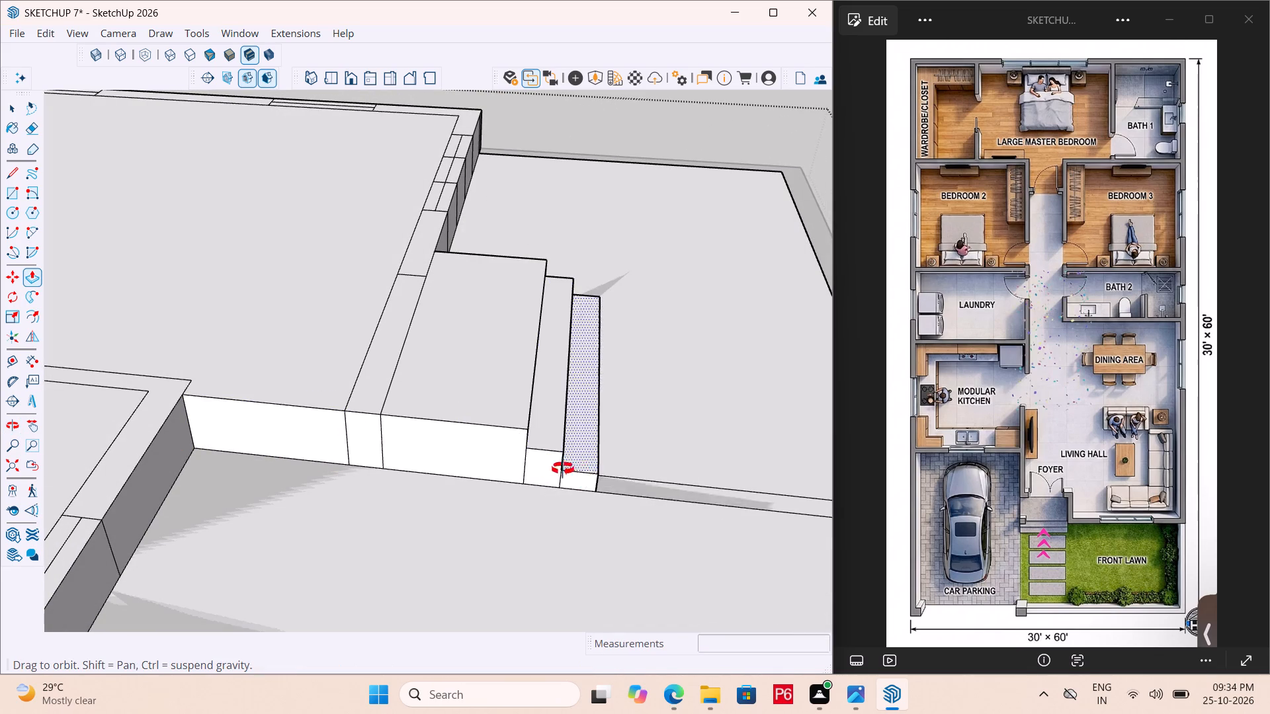
{"action": "middle_click_drag", "start_coordinate": [563, 469], "coordinate": [340, 476]}
{"action": "key", "text": "ctrl+s"}
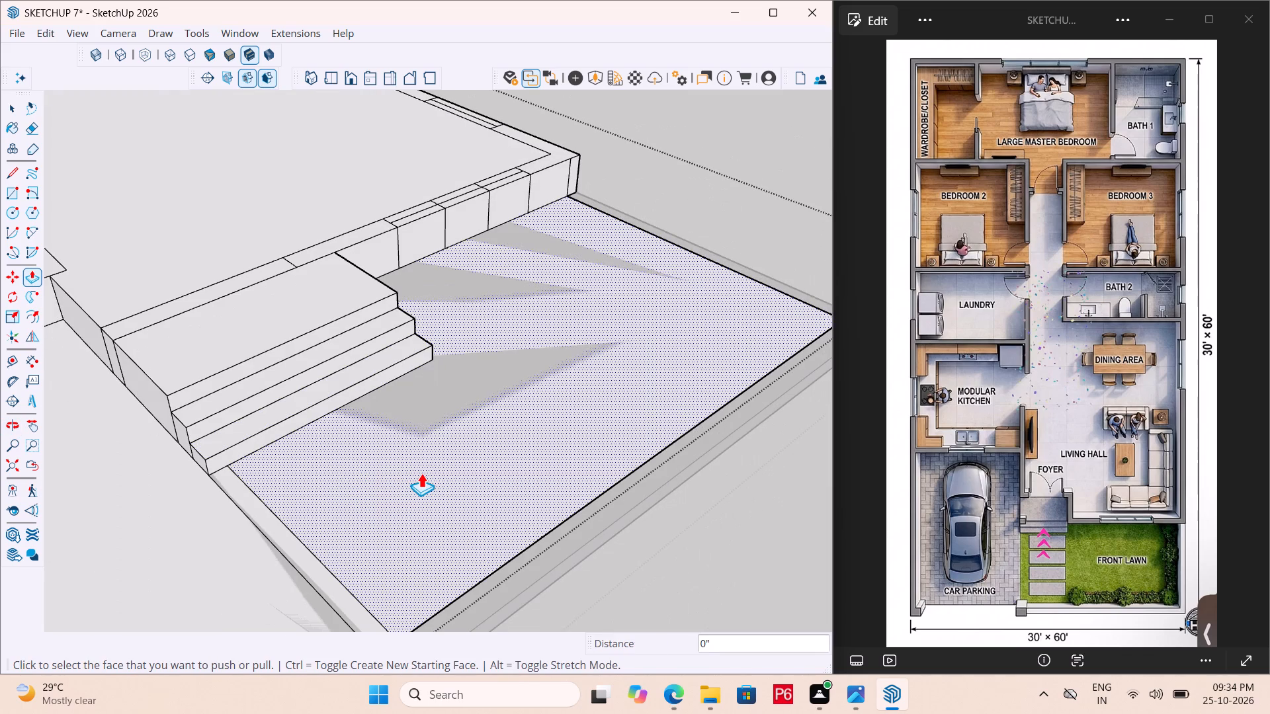
{"action": "key", "text": "ctrl+s"}
{"action": "key", "text": "ctrl+s"}
{"action": "key", "text": "ctrl+s"}
{"action": "key", "text": "ctrl+s"}
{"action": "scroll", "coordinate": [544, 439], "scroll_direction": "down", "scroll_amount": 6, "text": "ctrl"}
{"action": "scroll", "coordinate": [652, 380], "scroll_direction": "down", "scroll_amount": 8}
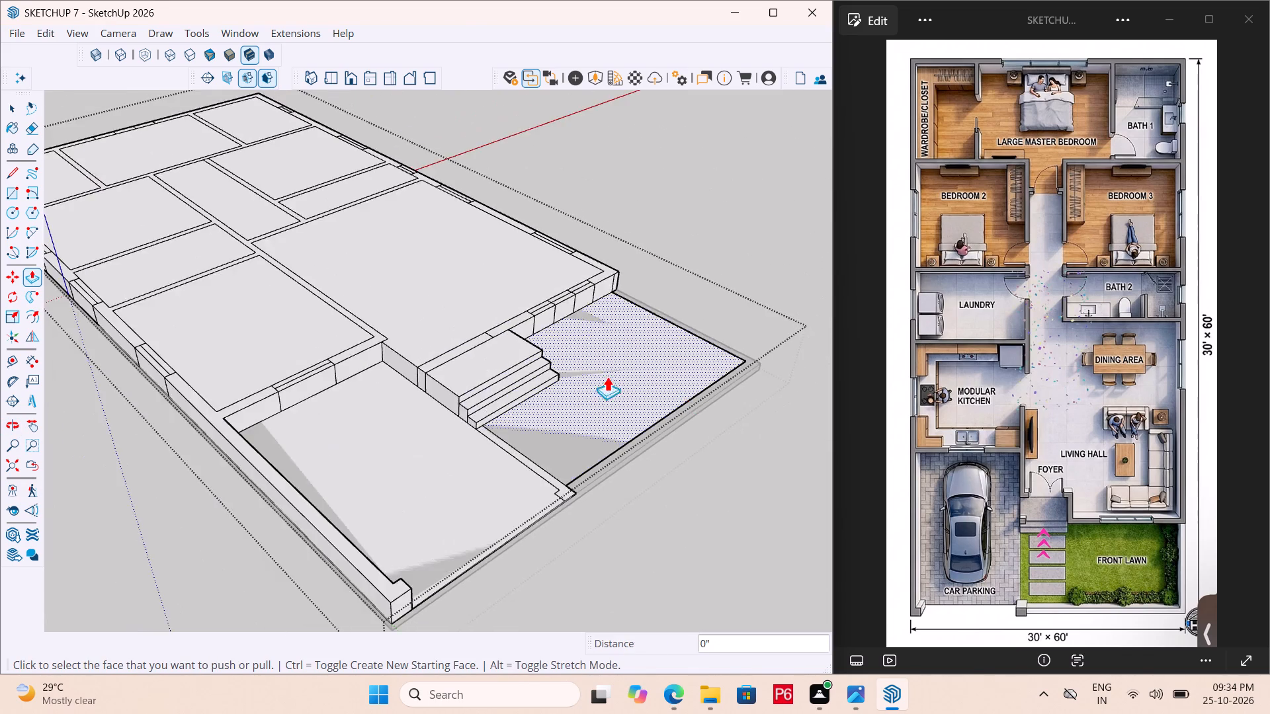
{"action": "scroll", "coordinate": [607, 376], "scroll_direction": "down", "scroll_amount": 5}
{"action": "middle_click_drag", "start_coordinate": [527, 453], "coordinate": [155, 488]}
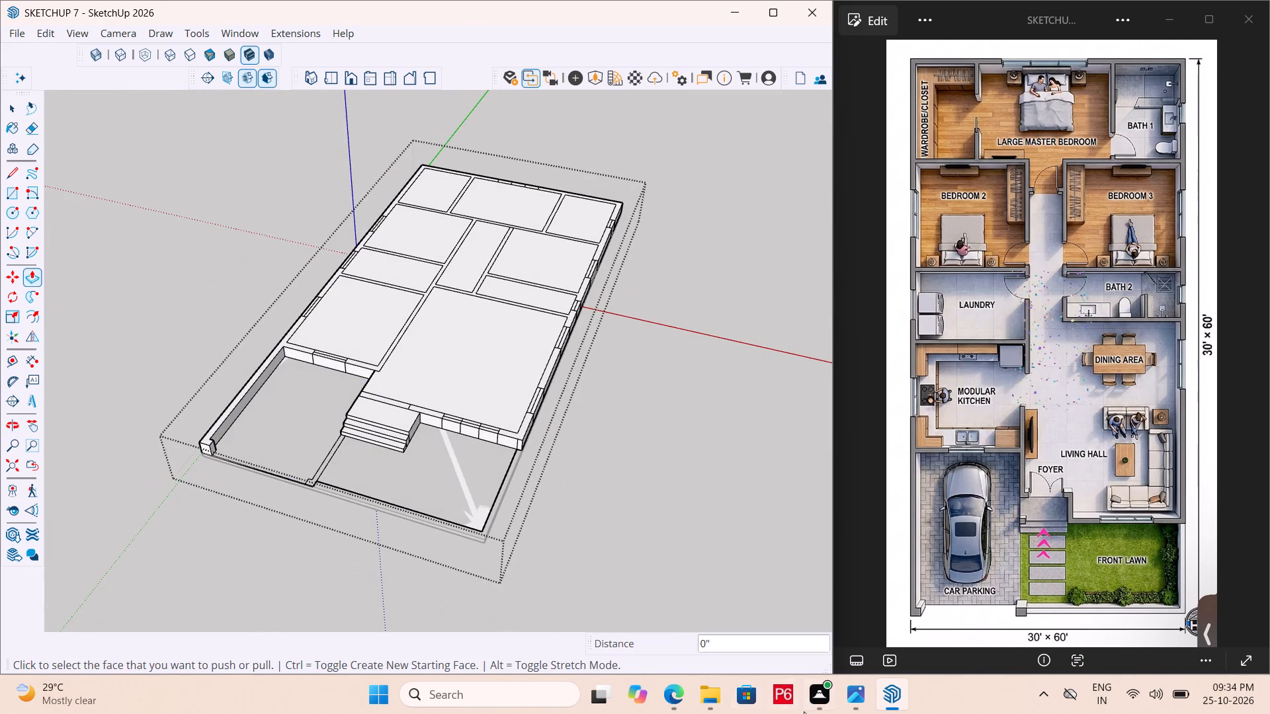
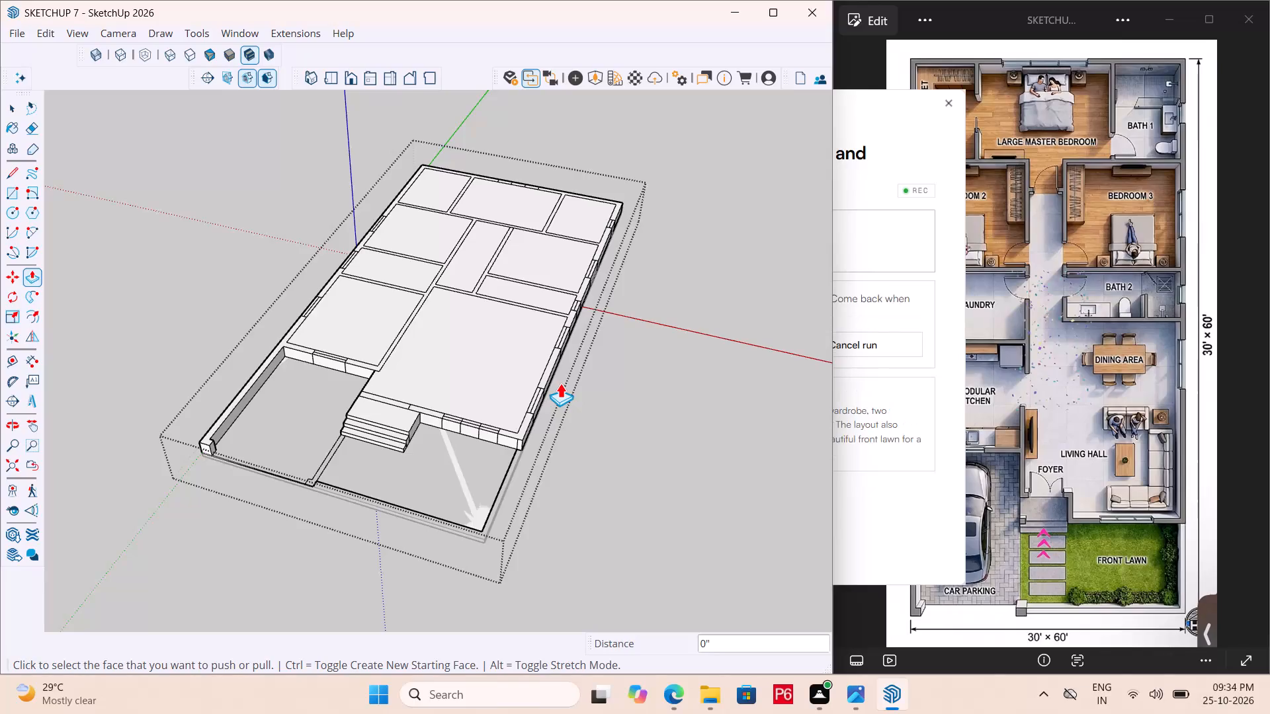
Save the model.
{"action": "key", "text": "ctrl+s"}
{"action": "key", "text": "ctrl+s"}
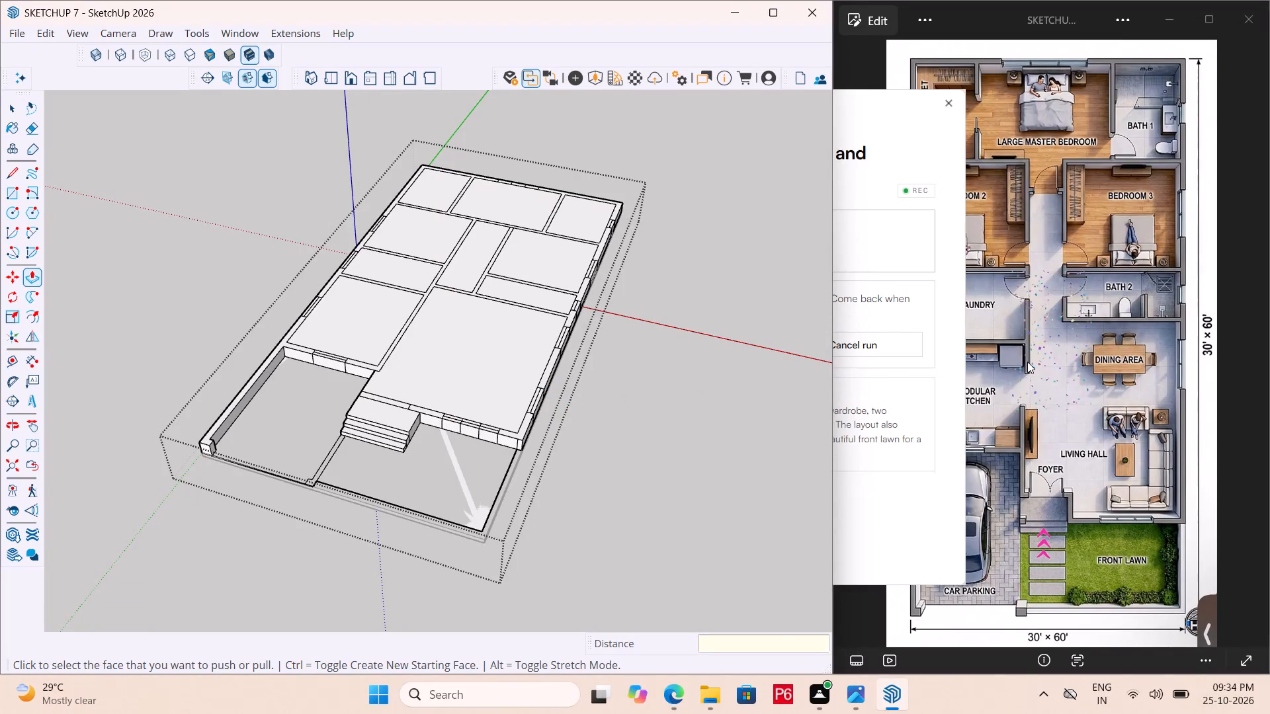
Switch to the reference floor plan image so the whole plan is uncovered.
{"action": "left_click", "coordinate": [1027, 362]}
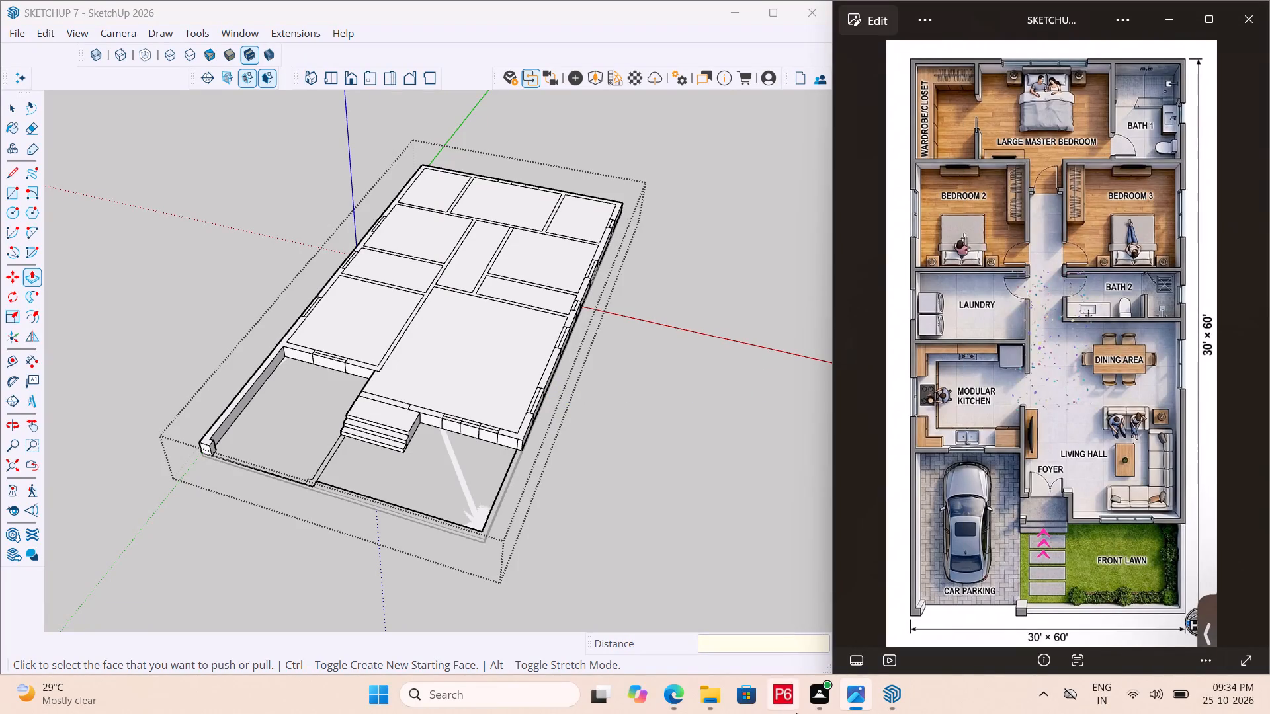
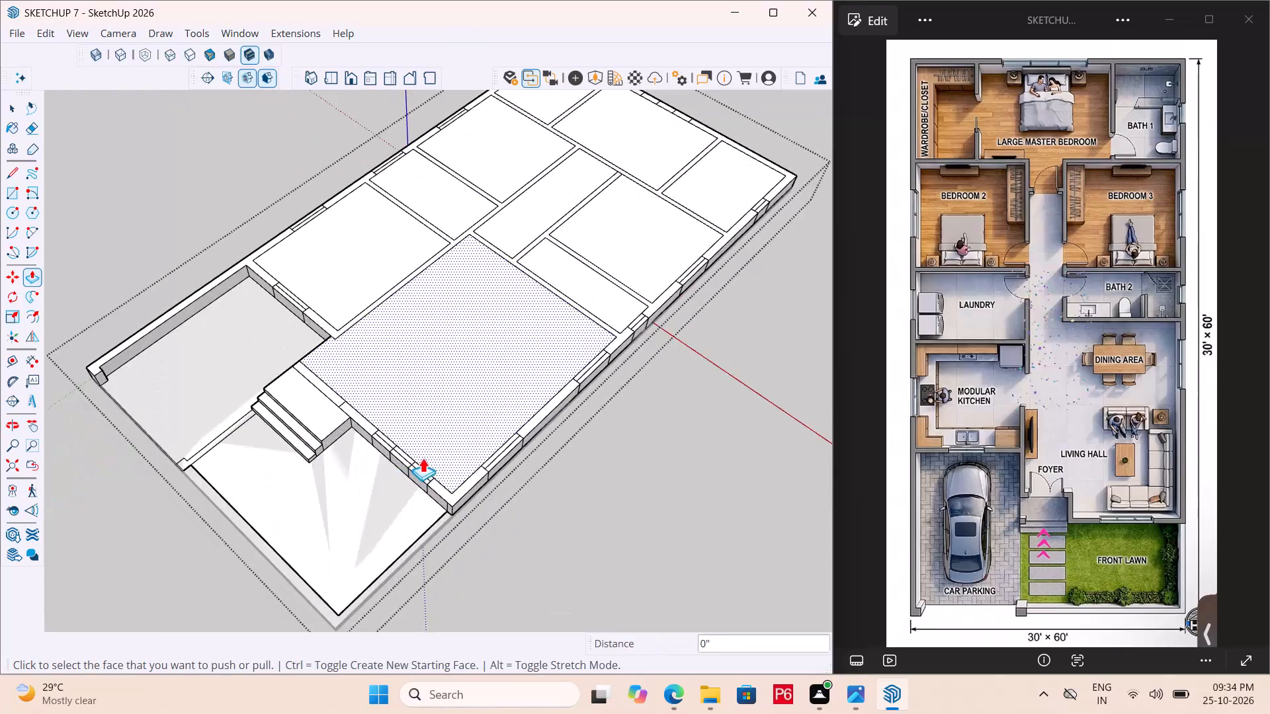
Erase the vertical dividing lines on the plinth's front face between the entrance steps and the lawn-side corner.
{"action": "middle_click_drag", "start_coordinate": [407, 480], "coordinate": [565, 315]}
{"action": "scroll", "coordinate": [549, 330], "scroll_direction": "up", "scroll_amount": 1}
{"action": "scroll", "coordinate": [448, 506], "scroll_direction": "up", "scroll_amount": 7}
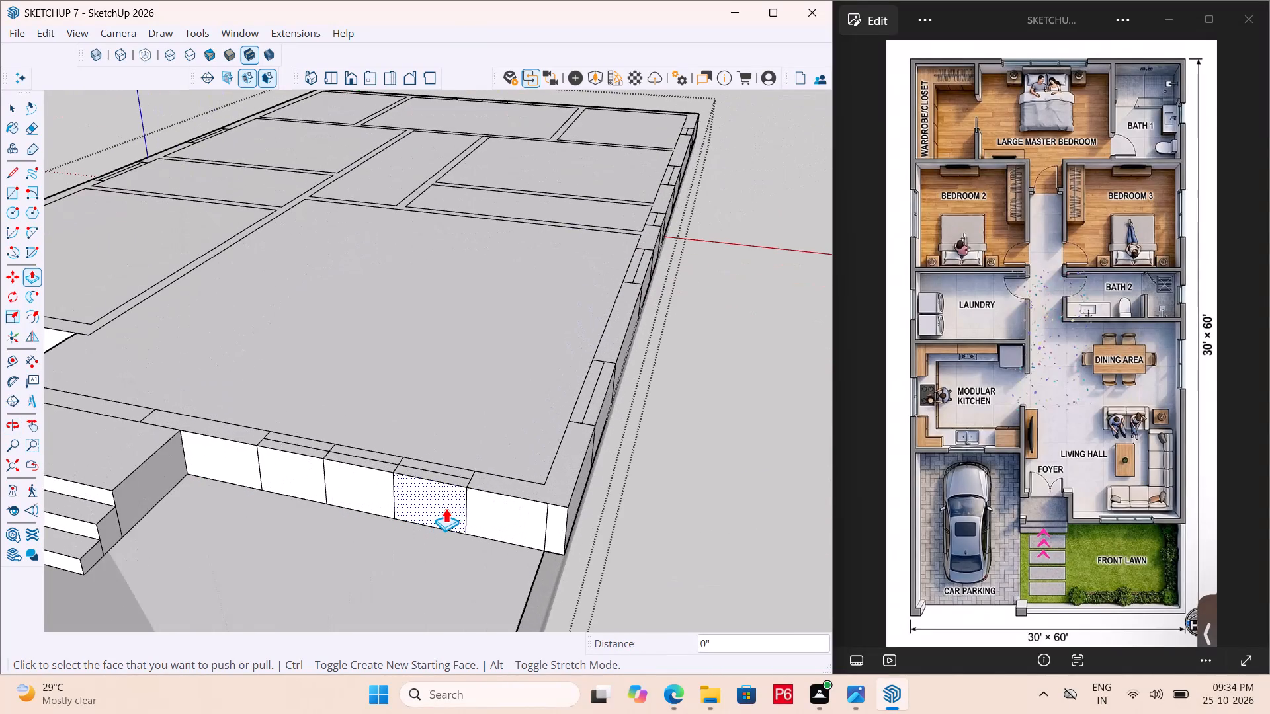
{"action": "key", "text": "e"}
{"action": "left_click_drag", "start_coordinate": [468, 510], "coordinate": [311, 475]}
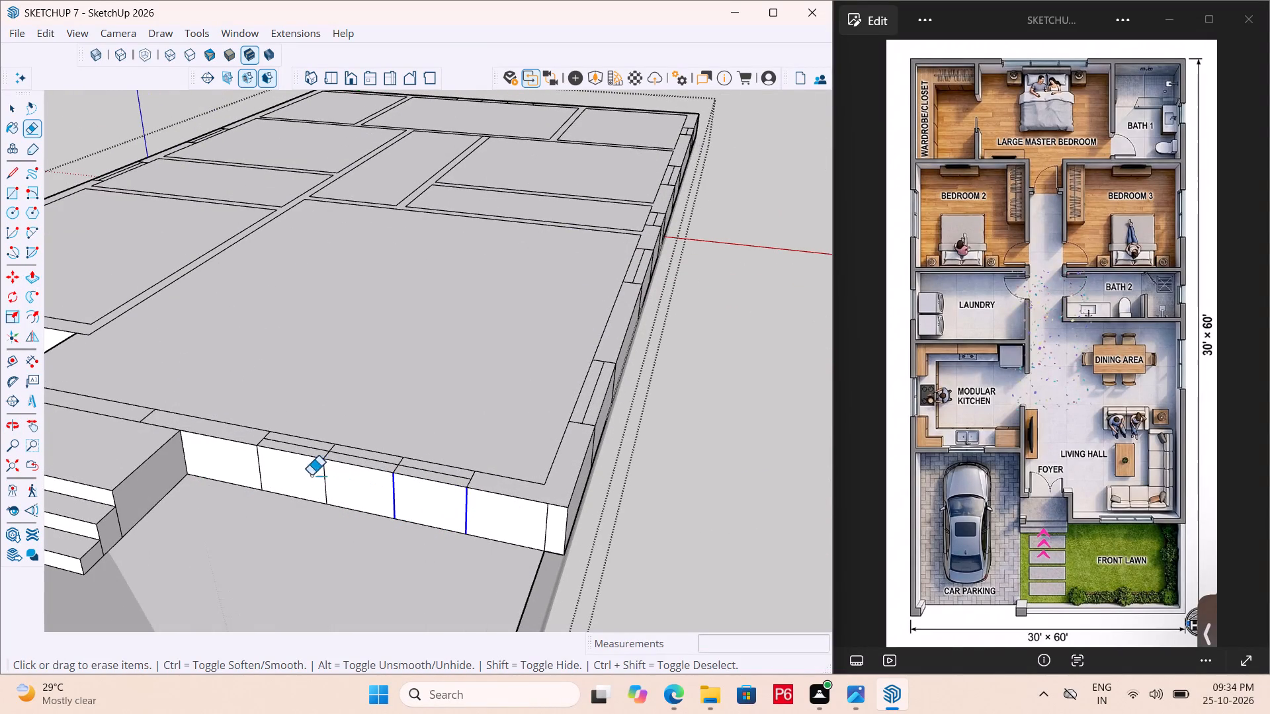
{"action": "left_click_drag", "start_coordinate": [311, 475], "coordinate": [255, 471]}
Erase the vertical dividing lines on the plinth's long side face beside the living hall and dining area.
{"action": "scroll", "coordinate": [372, 481], "scroll_direction": "down", "scroll_amount": 6}
{"action": "scroll", "coordinate": [316, 494], "scroll_direction": "down", "scroll_amount": 5}
{"action": "middle_click_drag", "start_coordinate": [487, 494], "coordinate": [400, 498]}
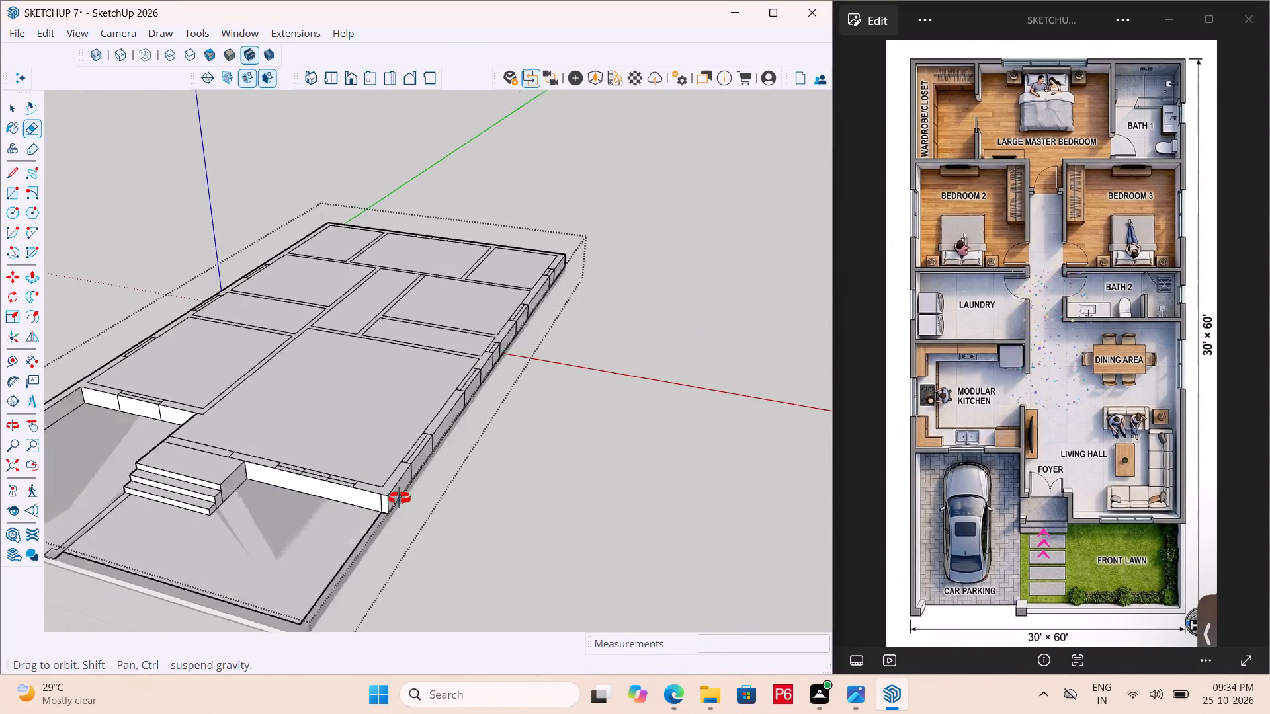
{"action": "middle_click_drag", "start_coordinate": [400, 498], "coordinate": [220, 499]}
{"action": "scroll", "coordinate": [680, 424], "scroll_direction": "down", "scroll_amount": 6}
{"action": "scroll", "coordinate": [265, 479], "scroll_direction": "up", "scroll_amount": 7}
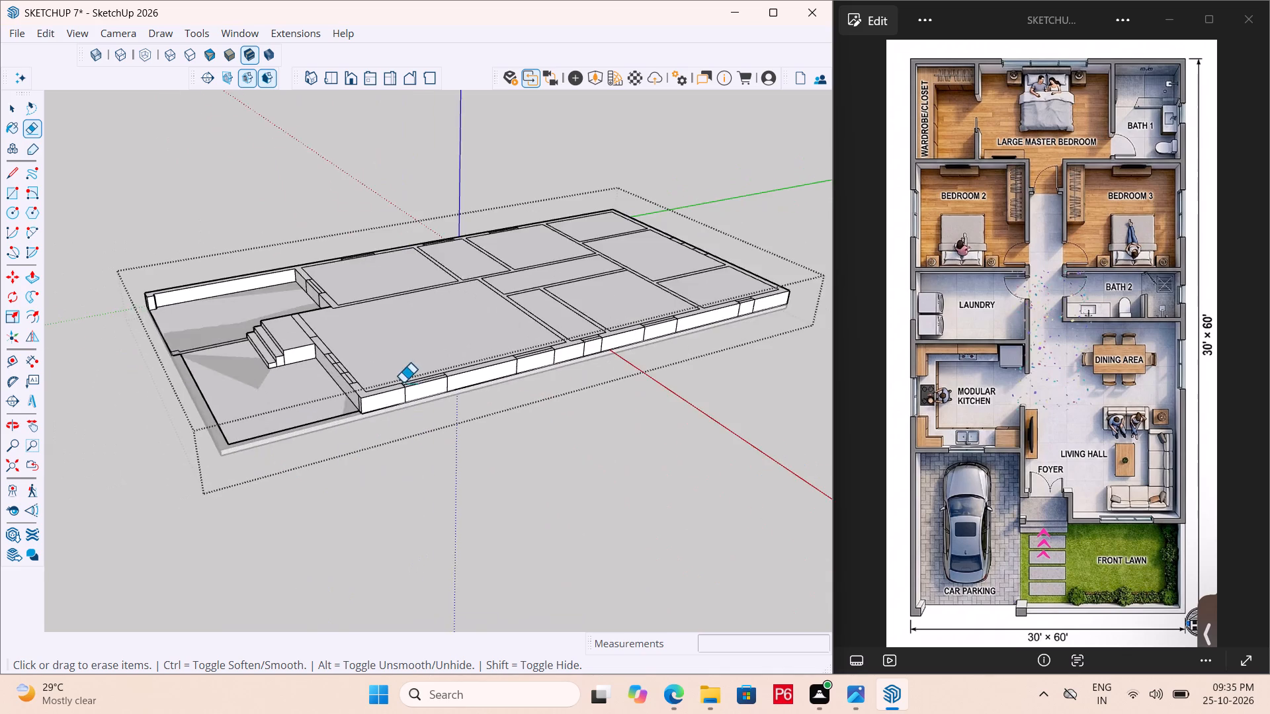
{"action": "scroll", "coordinate": [403, 383], "scroll_direction": "up", "scroll_amount": 11}
{"action": "left_click_drag", "start_coordinate": [513, 360], "coordinate": [283, 402]}
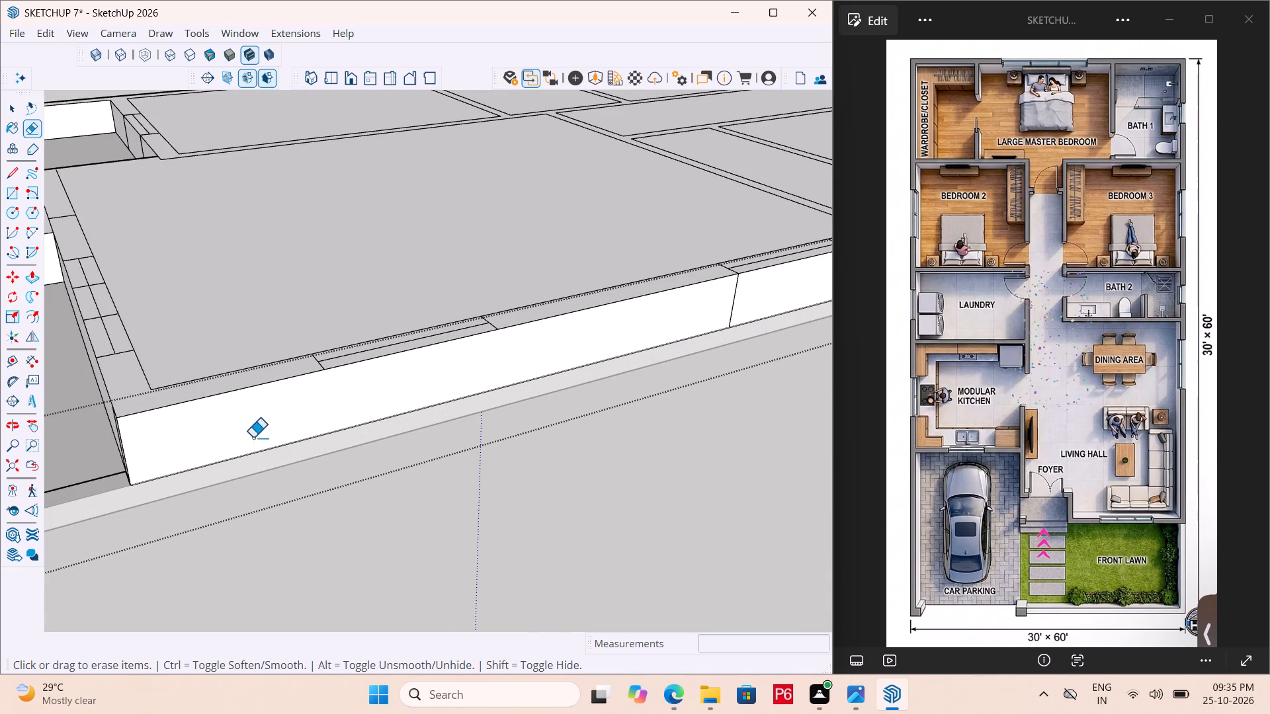
{"action": "scroll", "coordinate": [216, 496], "scroll_direction": "down", "scroll_amount": 6}
{"action": "scroll", "coordinate": [144, 527], "scroll_direction": "down", "scroll_amount": 5}
{"action": "scroll", "coordinate": [458, 398], "scroll_direction": "up", "scroll_amount": 9}
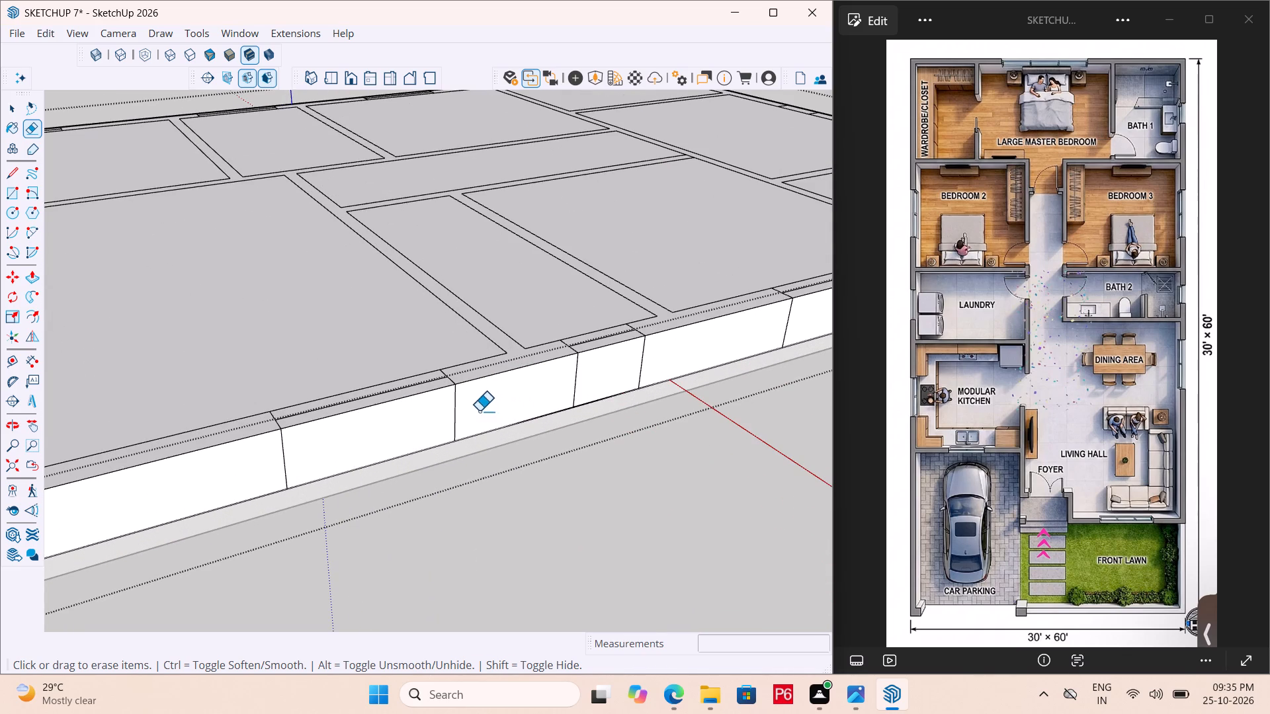
{"action": "left_click_drag", "start_coordinate": [479, 411], "coordinate": [275, 453]}
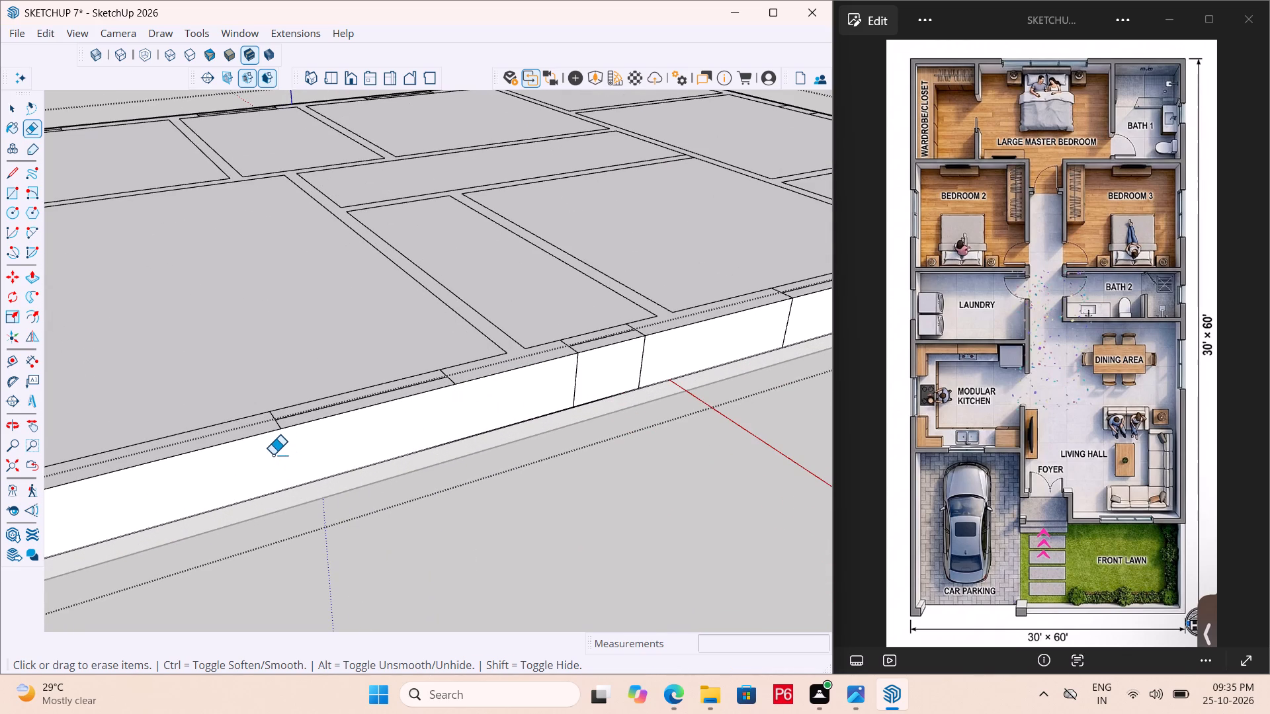
Erase the remaining vertical dividing lines on the same long plinth face beside Bath 2, Bedroom 3 and Bath 1.
{"action": "scroll", "coordinate": [251, 485], "scroll_direction": "down", "scroll_amount": 5}
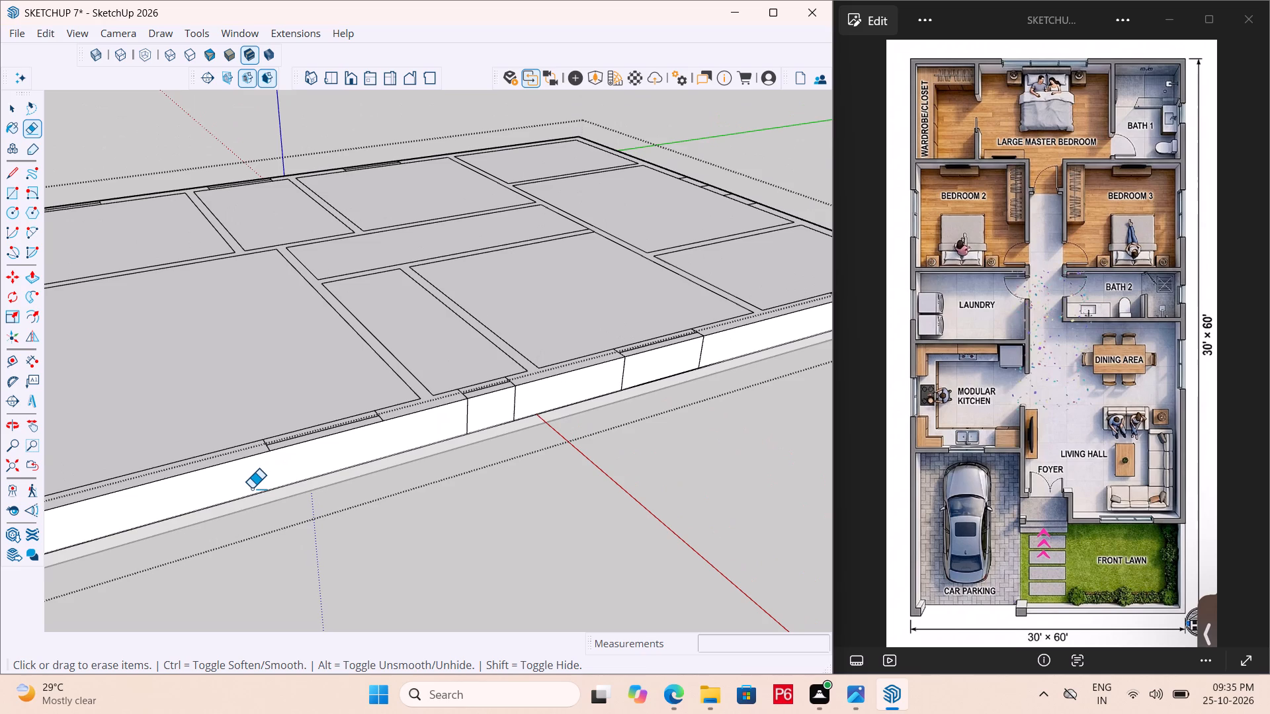
{"action": "scroll", "coordinate": [537, 400], "scroll_direction": "up", "scroll_amount": 4}
{"action": "left_click_drag", "start_coordinate": [524, 399], "coordinate": [408, 431]}
{"action": "scroll", "coordinate": [249, 458], "scroll_direction": "down", "scroll_amount": 3}
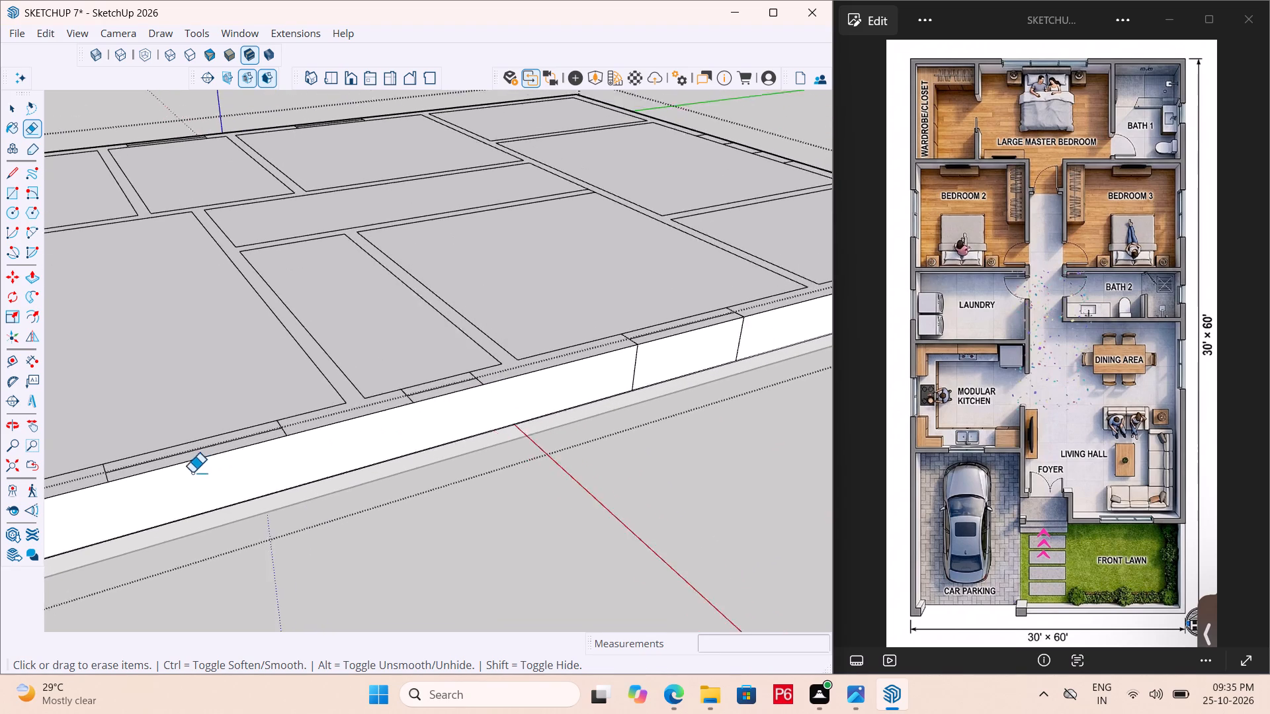
{"action": "scroll", "coordinate": [192, 473], "scroll_direction": "down", "scroll_amount": 7}
{"action": "scroll", "coordinate": [445, 426], "scroll_direction": "up", "scroll_amount": 8}
{"action": "left_click_drag", "start_coordinate": [555, 368], "coordinate": [437, 399]}
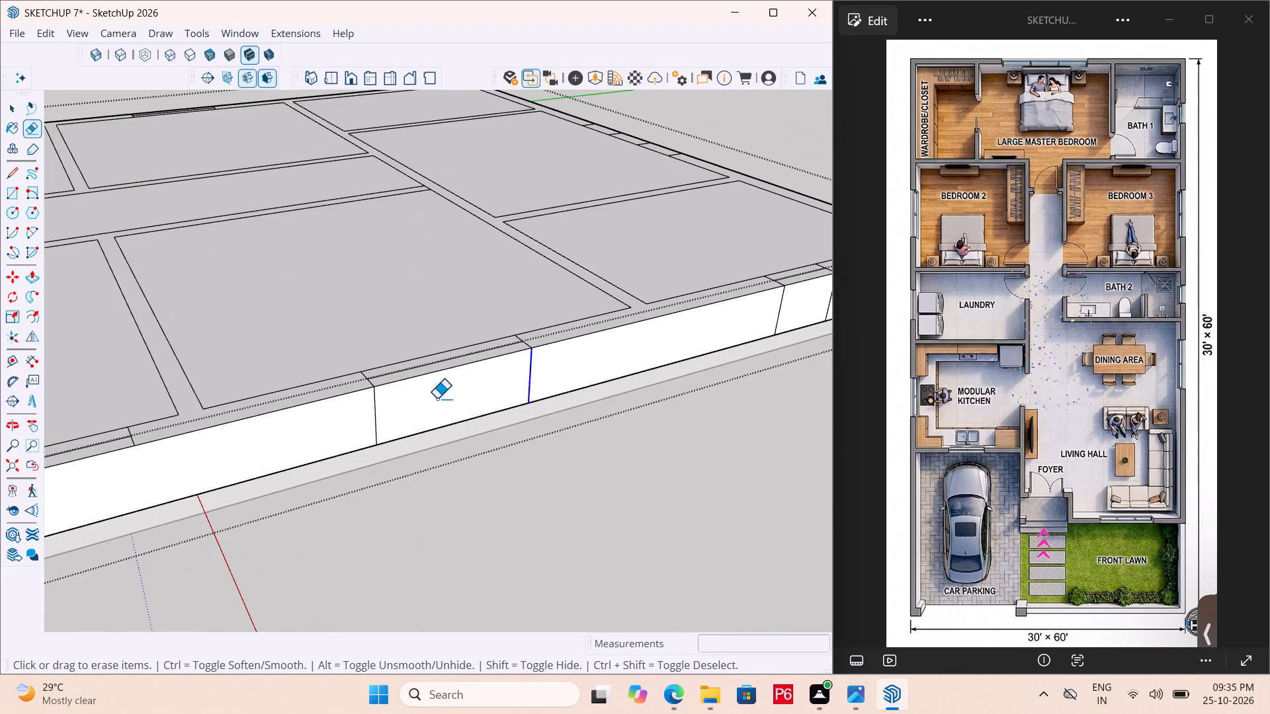
{"action": "left_click_drag", "start_coordinate": [437, 399], "coordinate": [343, 419]}
{"action": "scroll", "coordinate": [344, 427], "scroll_direction": "down", "scroll_amount": 8}
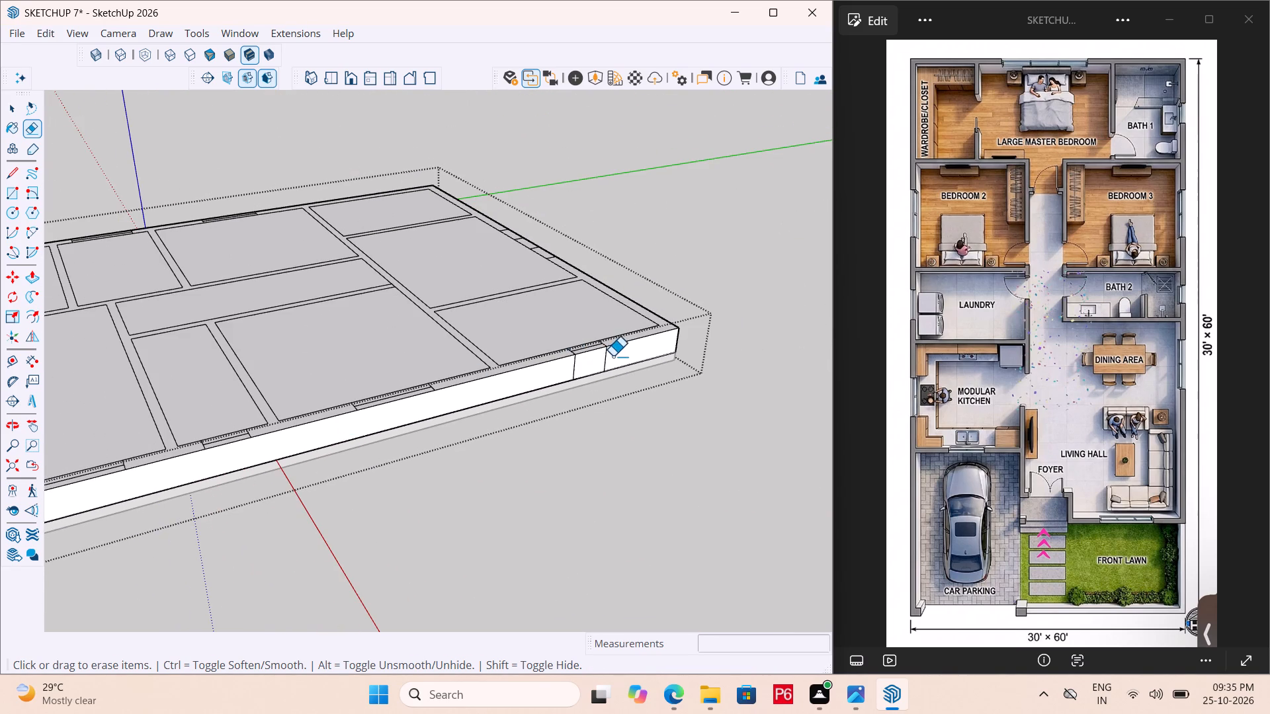
{"action": "left_click", "coordinate": [613, 356]}
{"action": "left_click_drag", "start_coordinate": [608, 358], "coordinate": [560, 373]}
Erase the four vertical dividing lines on the plinth's rear face behind the master bedroom.
{"action": "scroll", "coordinate": [487, 415], "scroll_direction": "down", "scroll_amount": 6}
{"action": "scroll", "coordinate": [568, 403], "scroll_direction": "down", "scroll_amount": 6}
{"action": "middle_click_drag", "start_coordinate": [587, 408], "coordinate": [408, 420]}
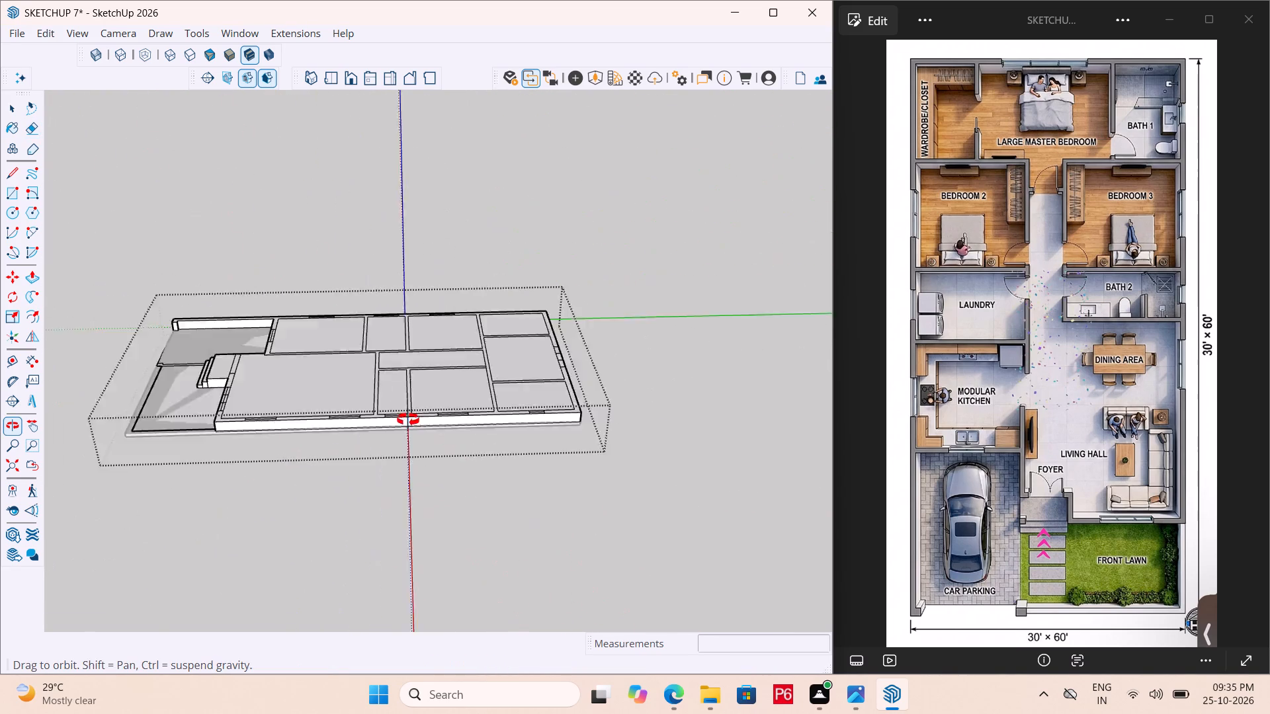
{"action": "middle_click_drag", "start_coordinate": [408, 420], "coordinate": [108, 420]}
{"action": "scroll", "coordinate": [563, 447], "scroll_direction": "up", "scroll_amount": 18}
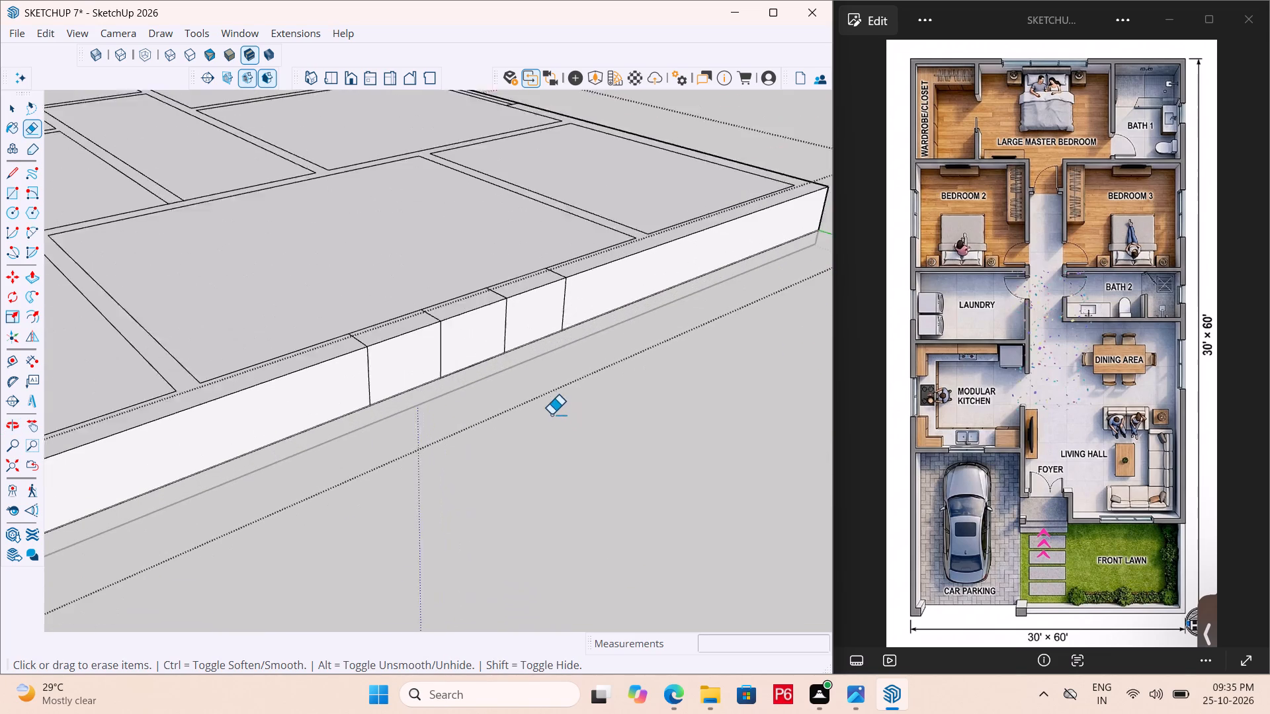
{"action": "scroll", "coordinate": [551, 415], "scroll_direction": "up", "scroll_amount": 1}
{"action": "left_click_drag", "start_coordinate": [579, 301], "coordinate": [341, 372]}
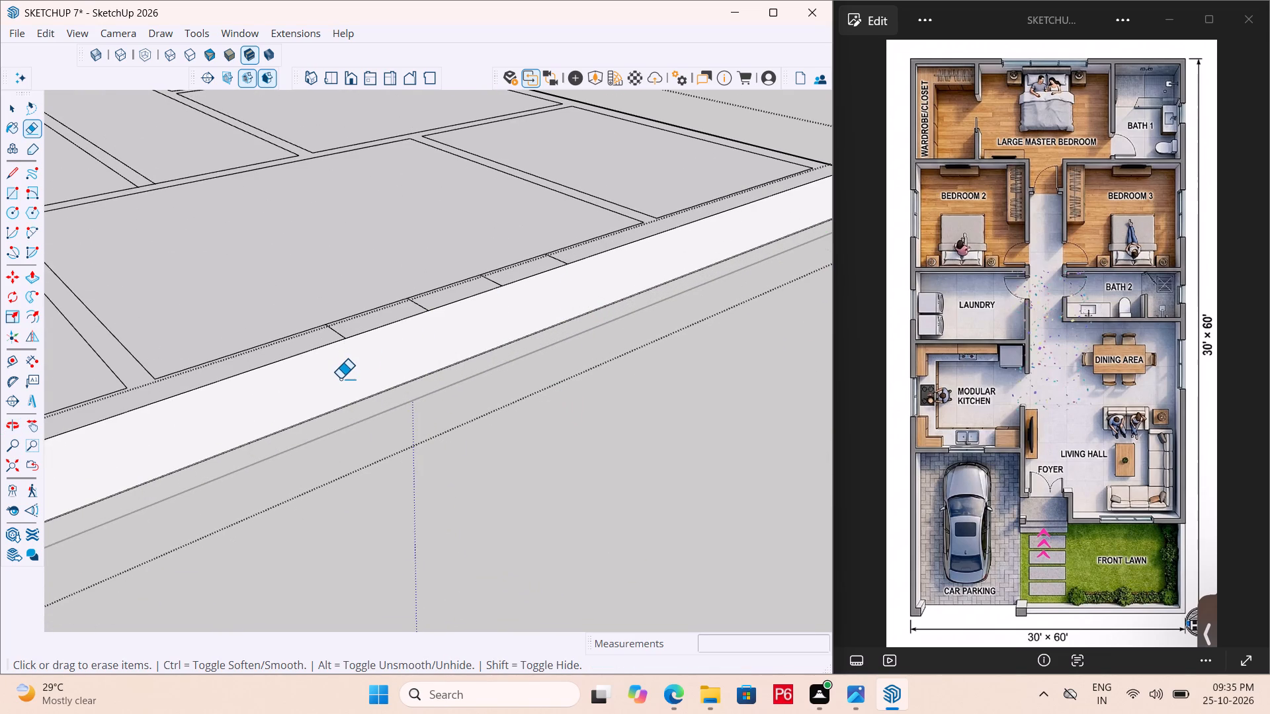
Erase the vertical dividing lines on the plinth's other long side face, along Bedroom 2, the laundry and the kitchen.
{"action": "scroll", "coordinate": [394, 363], "scroll_direction": "down", "scroll_amount": 7}
{"action": "scroll", "coordinate": [515, 349], "scroll_direction": "down", "scroll_amount": 7}
{"action": "middle_click_drag", "start_coordinate": [613, 352], "coordinate": [230, 352]}
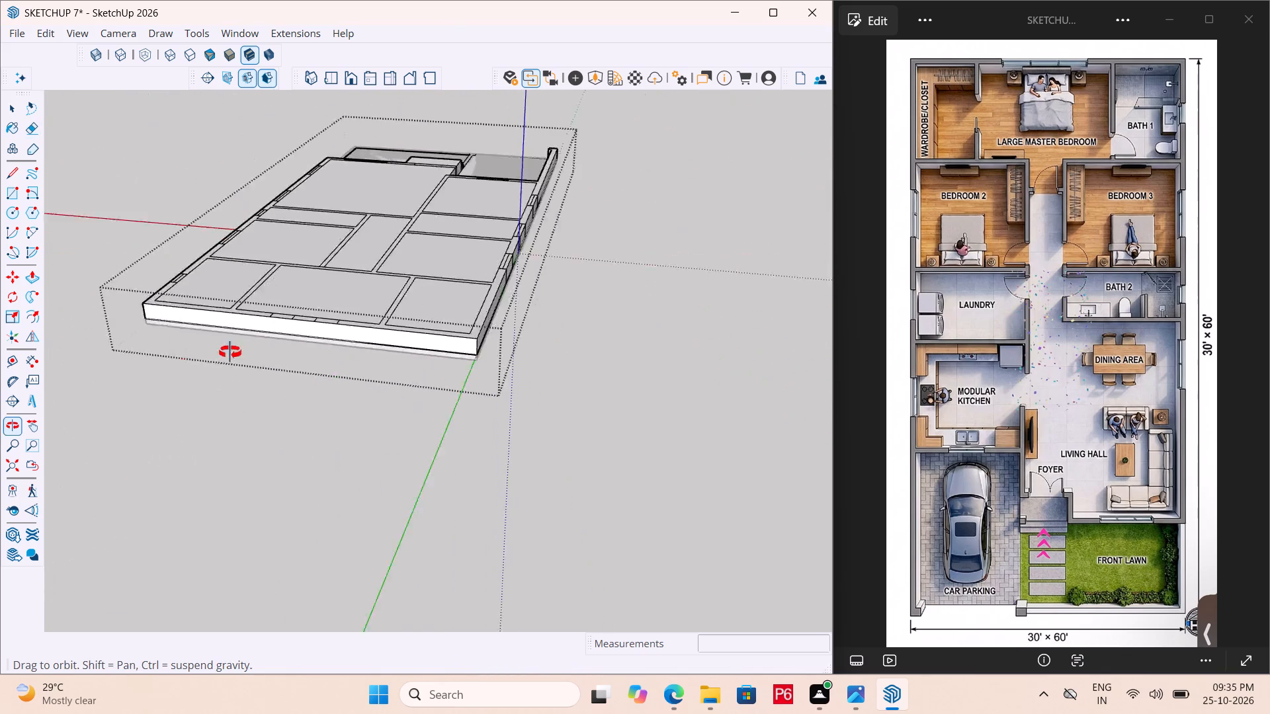
{"action": "middle_click_drag", "start_coordinate": [230, 352], "coordinate": [101, 352]}
{"action": "scroll", "coordinate": [478, 305], "scroll_direction": "up", "scroll_amount": 11}
{"action": "left_click_drag", "start_coordinate": [545, 246], "coordinate": [448, 276]}
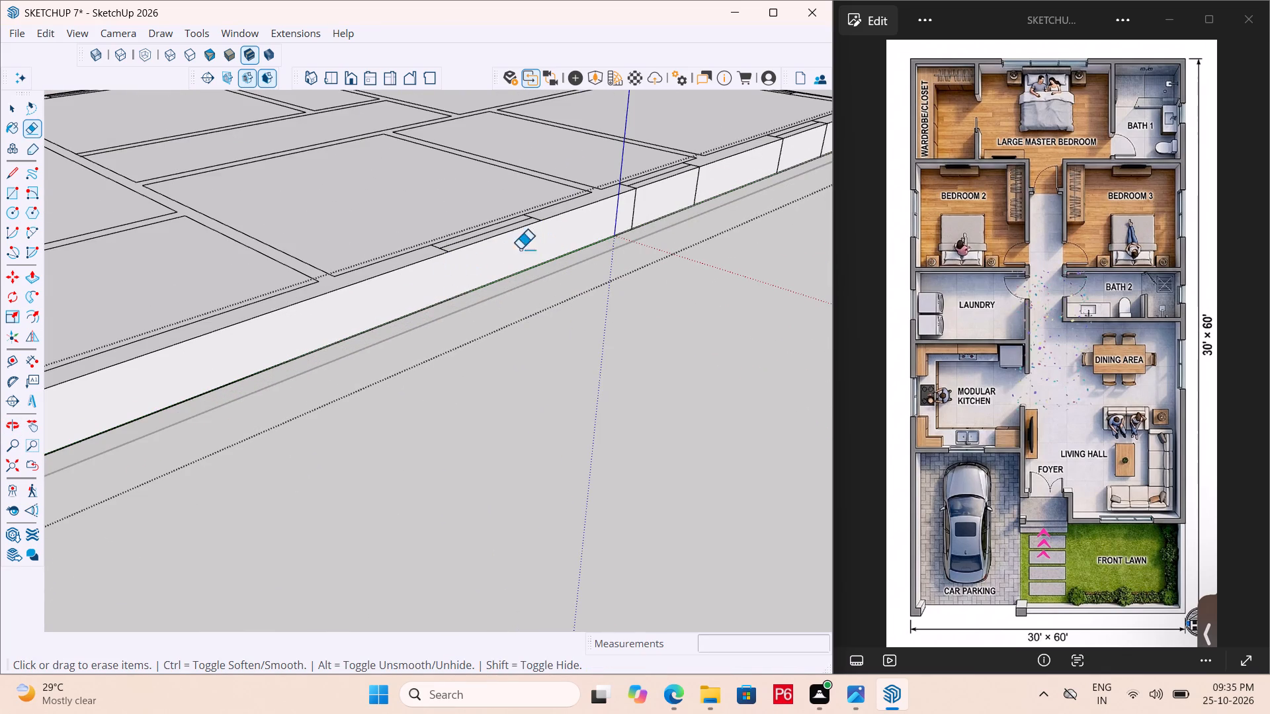
{"action": "scroll", "coordinate": [135, 399], "scroll_direction": "down", "scroll_amount": 6}
{"action": "scroll", "coordinate": [575, 243], "scroll_direction": "up", "scroll_amount": 9}
{"action": "left_click_drag", "start_coordinate": [714, 173], "coordinate": [689, 179]}
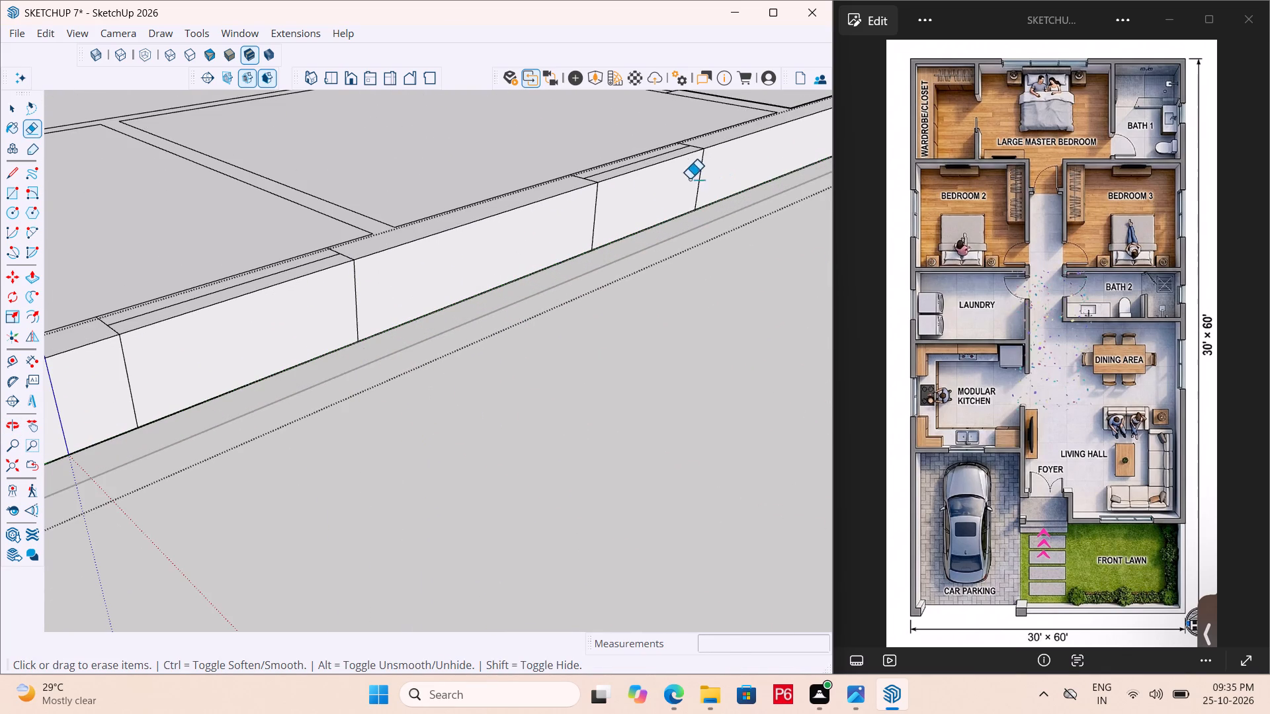
{"action": "left_click_drag", "start_coordinate": [689, 179], "coordinate": [532, 229]}
{"action": "left_click", "coordinate": [532, 229]}
{"action": "left_click_drag", "start_coordinate": [374, 301], "coordinate": [94, 383]}
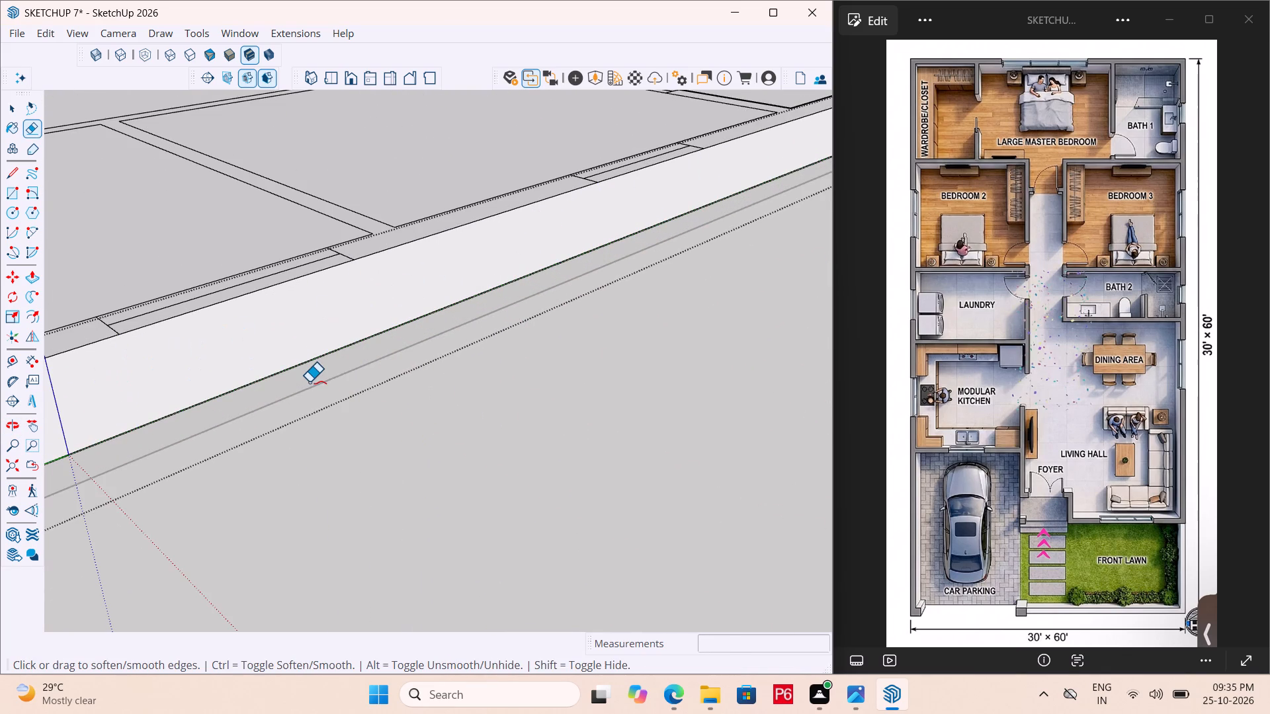
Save the model.
{"action": "key", "text": "ctrl+s"}
{"action": "key", "text": "ctrl+s"}
{"action": "key", "text": "ctrl+s"}
{"action": "key", "text": "ctrl+s"}
{"action": "scroll", "coordinate": [419, 373], "scroll_direction": "down", "scroll_amount": 1, "text": "ctrl"}
{"action": "key", "text": "ctrl+s"}
{"action": "key", "text": "ctrl+s"}
Soften away the vertical dividing lines on the plinth face between the kitchen and the car parking.
{"action": "scroll", "coordinate": [431, 367], "scroll_direction": "down", "scroll_amount": 6}
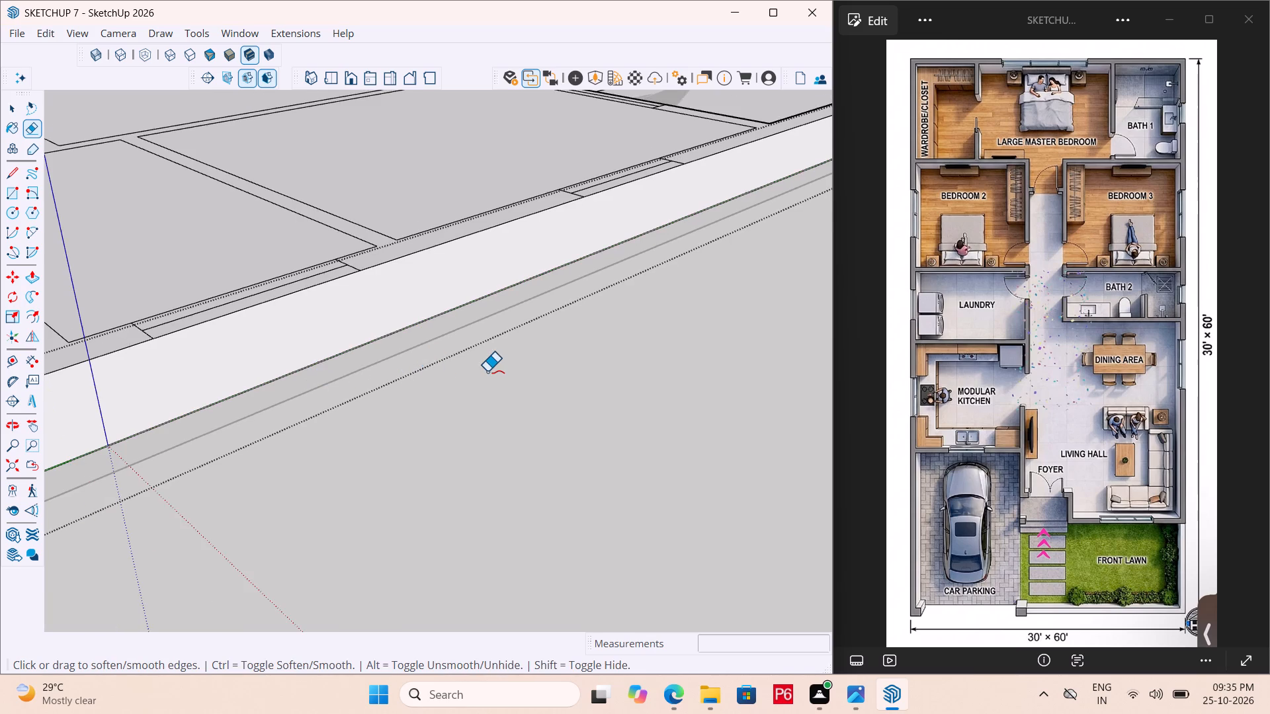
{"action": "scroll", "coordinate": [487, 372], "scroll_direction": "down", "scroll_amount": 15}
{"action": "middle_click_drag", "start_coordinate": [657, 381], "coordinate": [0, 389]}
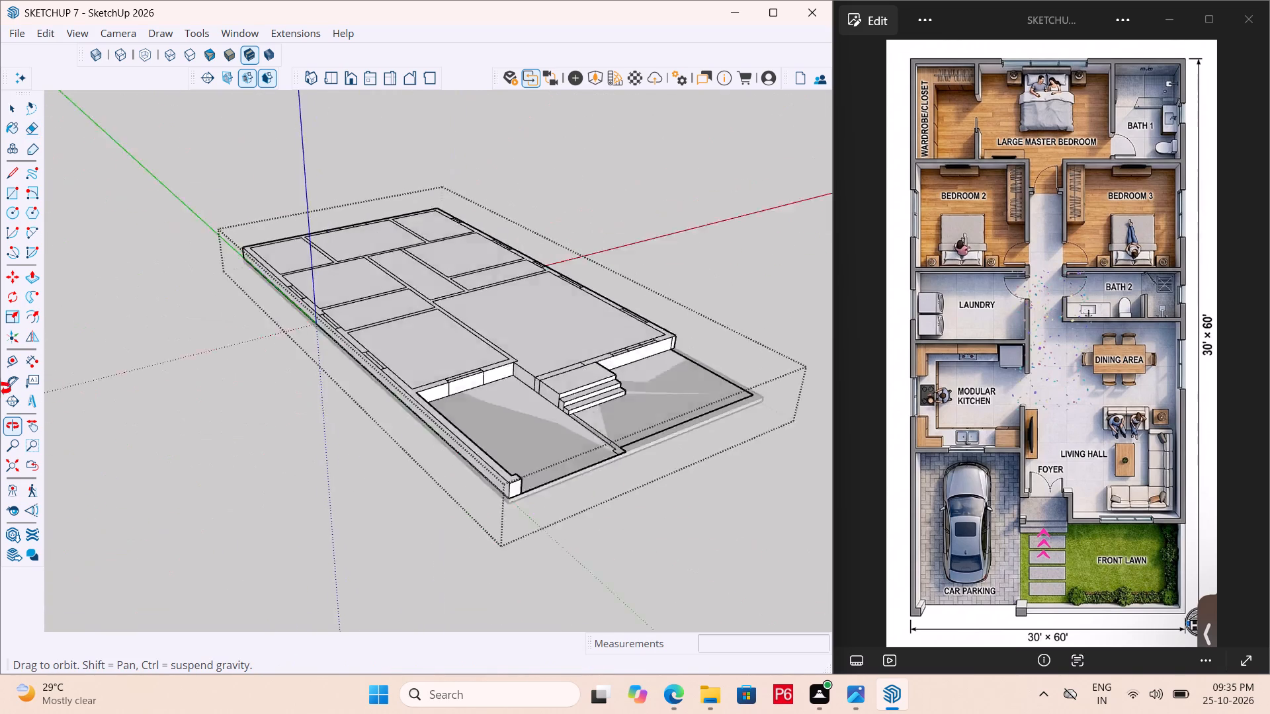
{"action": "middle_click_drag", "start_coordinate": [0, 389], "coordinate": [0, 380]}
{"action": "scroll", "coordinate": [346, 377], "scroll_direction": "up", "scroll_amount": 10}
{"action": "left_click_drag", "start_coordinate": [575, 350], "coordinate": [560, 356]}
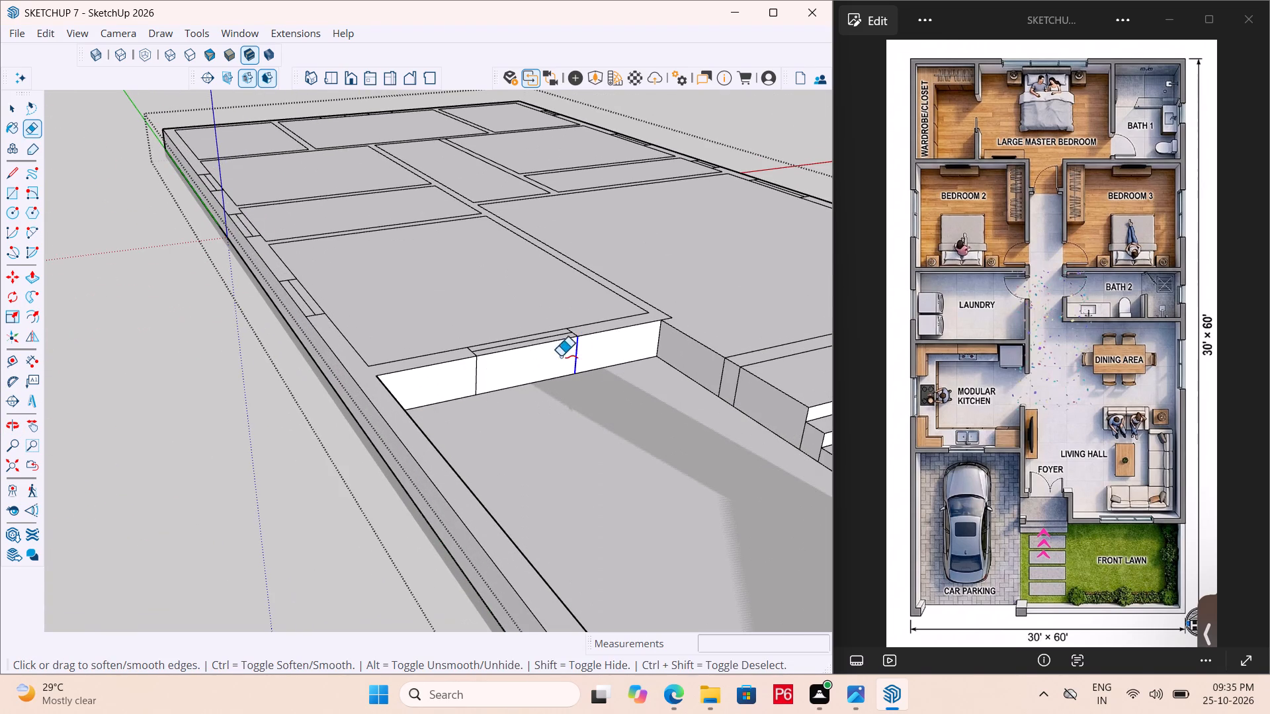
{"action": "left_click_drag", "start_coordinate": [560, 356], "coordinate": [454, 381]}
Soften away the leftover vertical line on the parking-side plinth face next to the entrance steps.
{"action": "scroll", "coordinate": [256, 385], "scroll_direction": "down", "scroll_amount": 6}
{"action": "scroll", "coordinate": [131, 382], "scroll_direction": "down", "scroll_amount": 4}
{"action": "scroll", "coordinate": [379, 389], "scroll_direction": "up", "scroll_amount": 8}
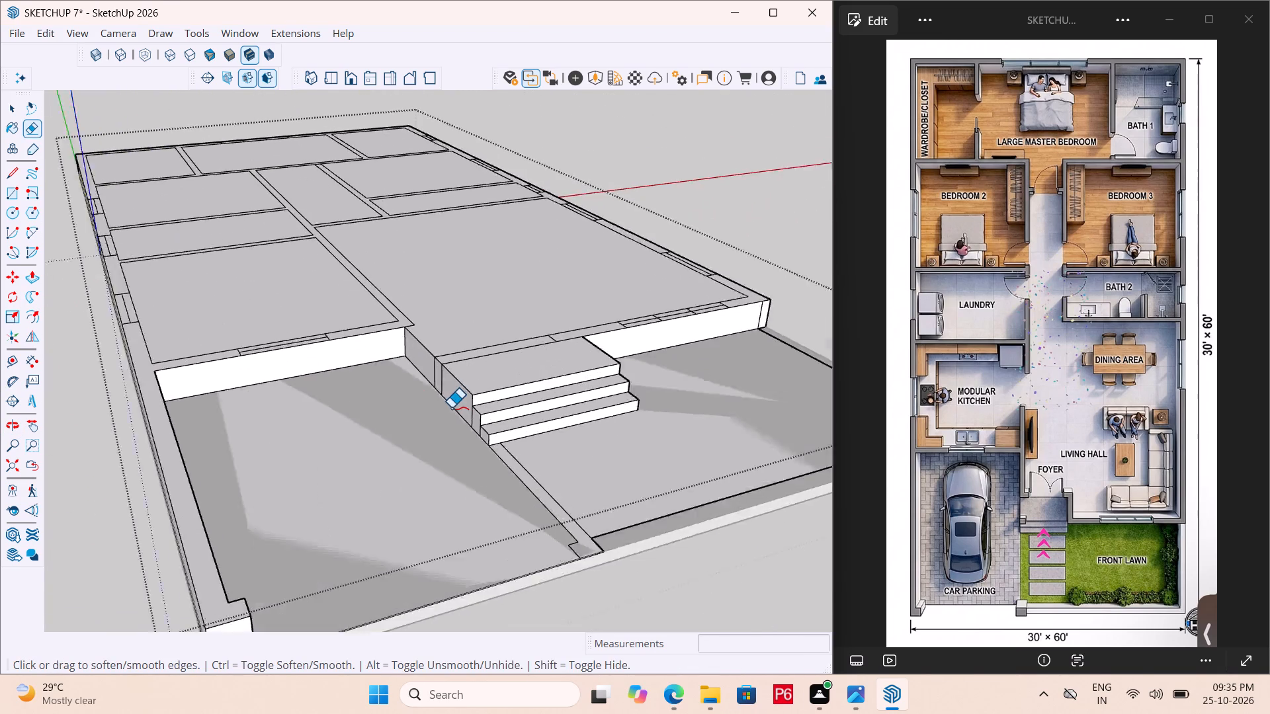
{"action": "scroll", "coordinate": [451, 408], "scroll_direction": "up", "scroll_amount": 2}
{"action": "left_click_drag", "start_coordinate": [450, 377], "coordinate": [422, 352]}
{"action": "scroll", "coordinate": [206, 441], "scroll_direction": "down", "scroll_amount": 7}
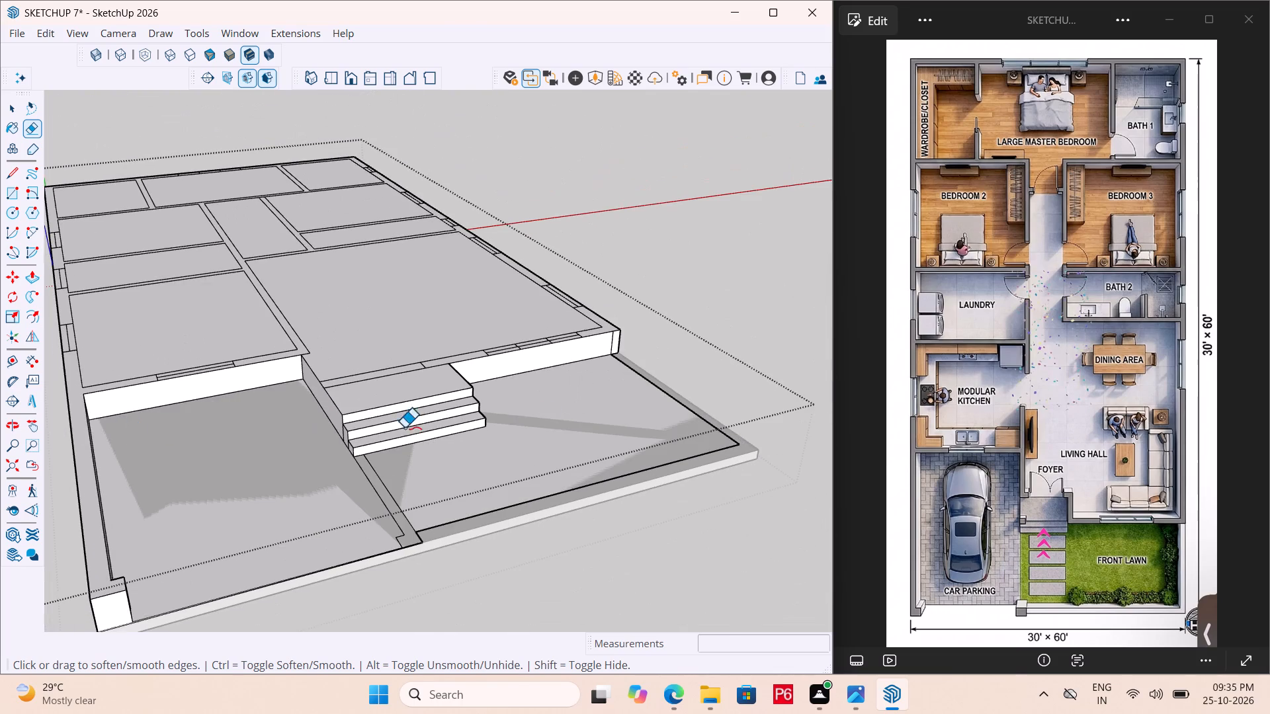
Soften away the leftover vertical line near the outer corner of the plinth's lawn-facing front face.
{"action": "middle_click_drag", "start_coordinate": [579, 403], "coordinate": [310, 387]}
{"action": "scroll", "coordinate": [736, 457], "scroll_direction": "down", "scroll_amount": 5}
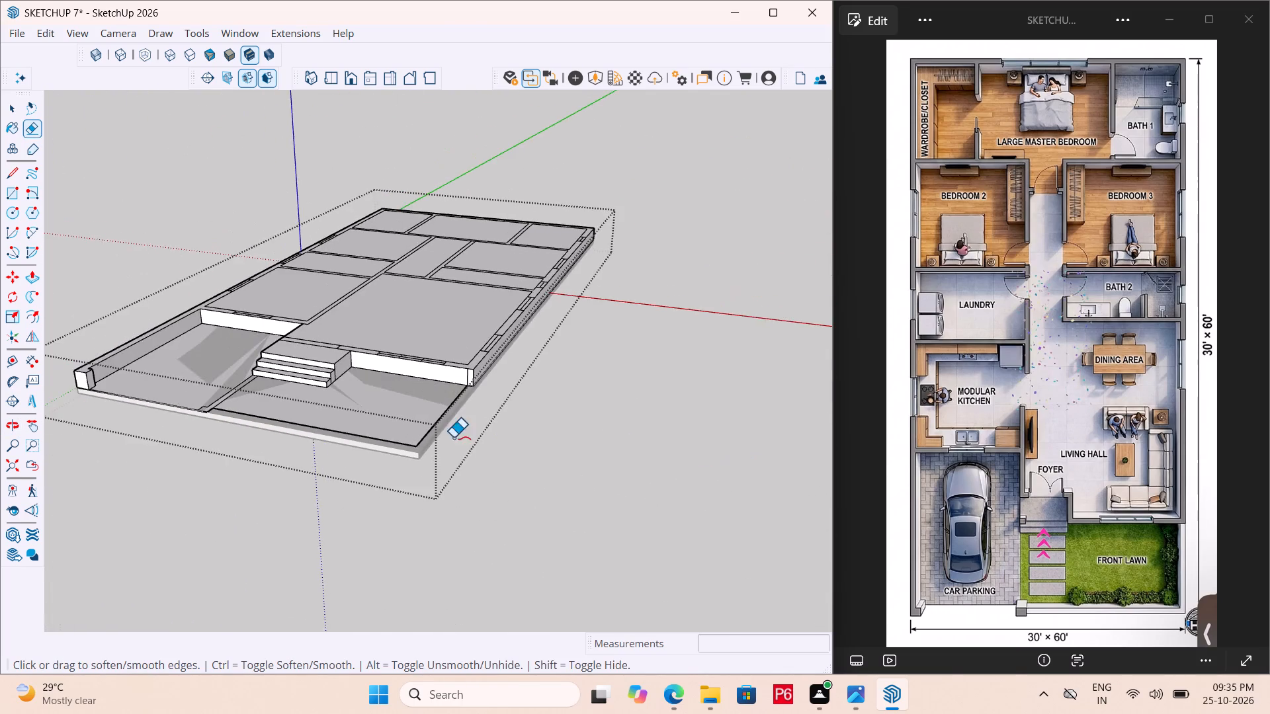
{"action": "scroll", "coordinate": [477, 418], "scroll_direction": "up", "scroll_amount": 16}
{"action": "left_click_drag", "start_coordinate": [499, 319], "coordinate": [515, 319]}
{"action": "scroll", "coordinate": [605, 399], "scroll_direction": "down", "scroll_amount": 5}
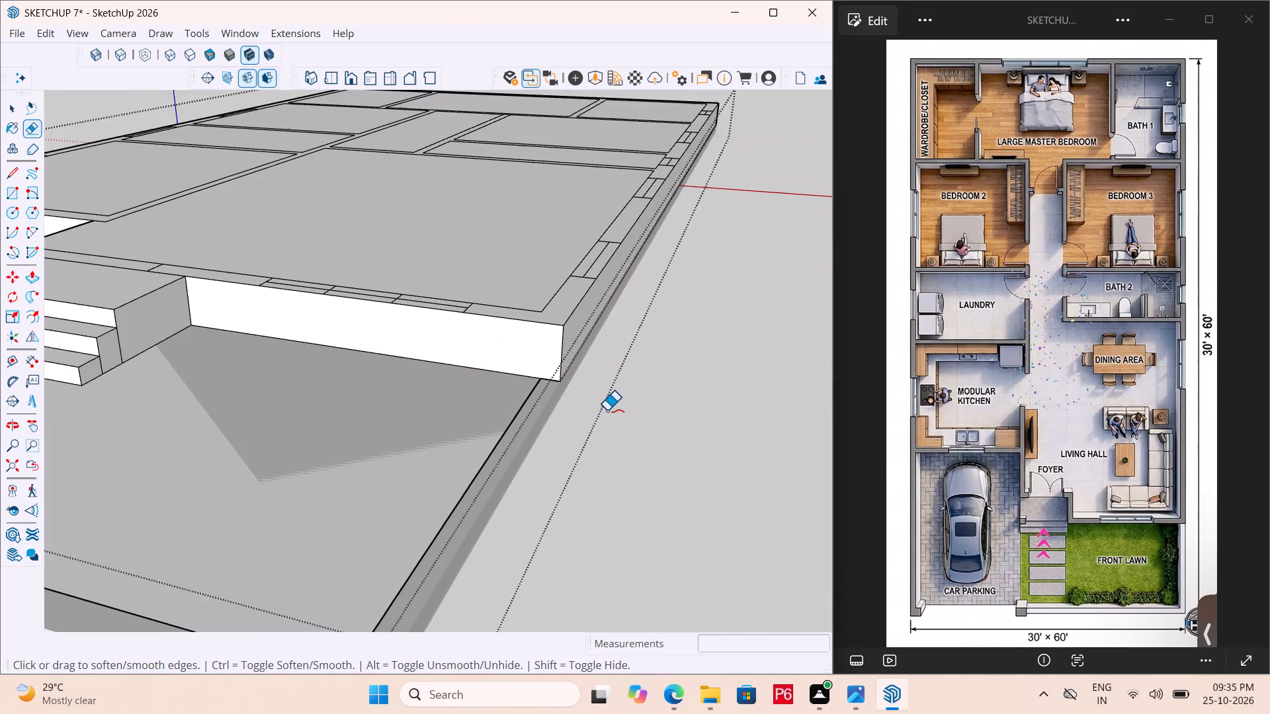
Save the model.
{"action": "key", "text": "ctrl+s"}
{"action": "key", "text": "ctrl+s"}
{"action": "key", "text": "ctrl+s"}
{"action": "key", "text": "ctrl+s"}
{"action": "key", "text": "ctrl+s"}
Inspect the plinth's cleaned side faces, entrance steps and underside from several angles.
{"action": "middle_click_drag", "start_coordinate": [546, 425], "coordinate": [322, 254]}
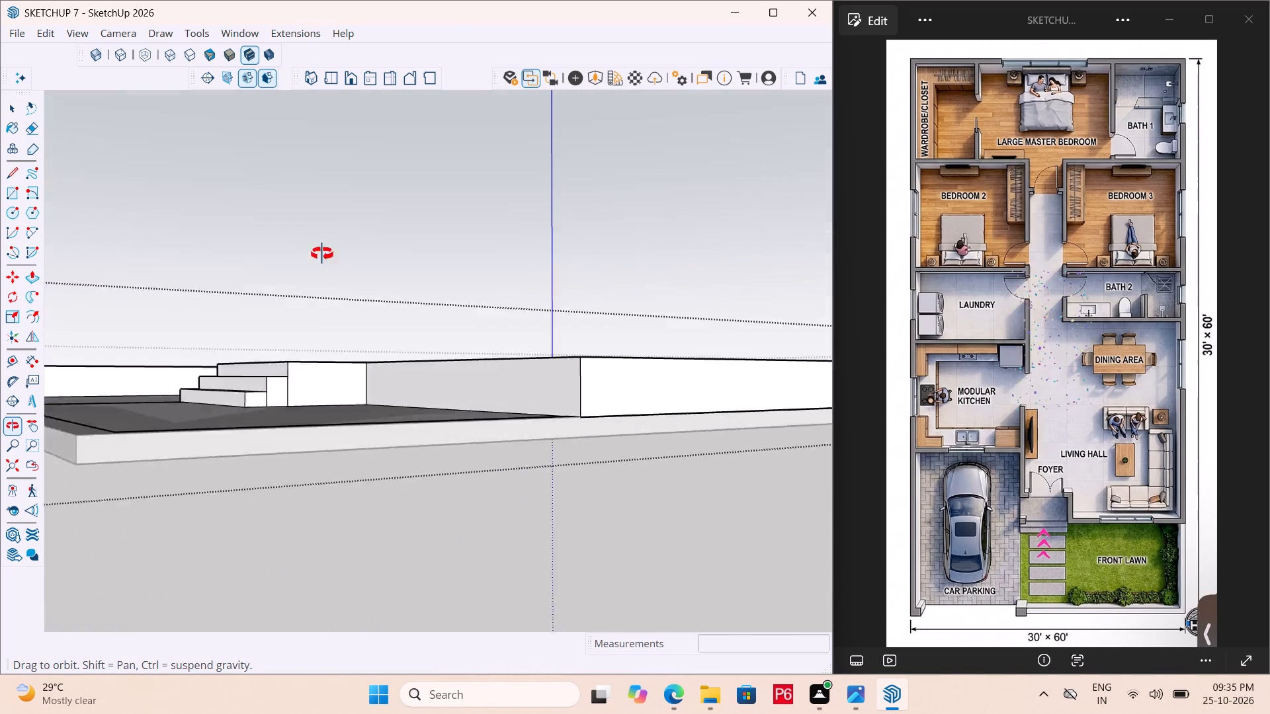
{"action": "middle_click_drag", "start_coordinate": [322, 254], "coordinate": [326, 247]}
{"action": "middle_click_drag", "start_coordinate": [633, 482], "coordinate": [607, 350]}
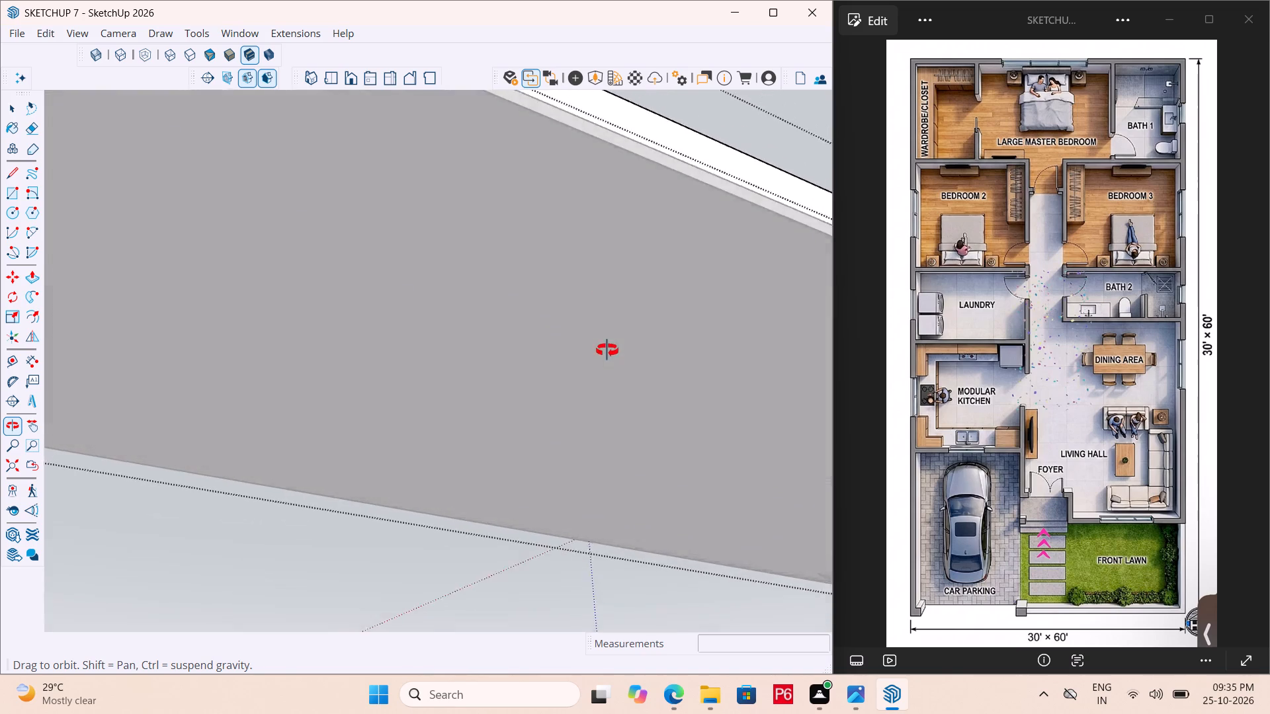
{"action": "middle_click_drag", "start_coordinate": [607, 350], "coordinate": [553, 500]}
{"action": "scroll", "coordinate": [515, 431], "scroll_direction": "down", "scroll_amount": 6}
{"action": "middle_click_drag", "start_coordinate": [502, 422], "coordinate": [505, 586]}
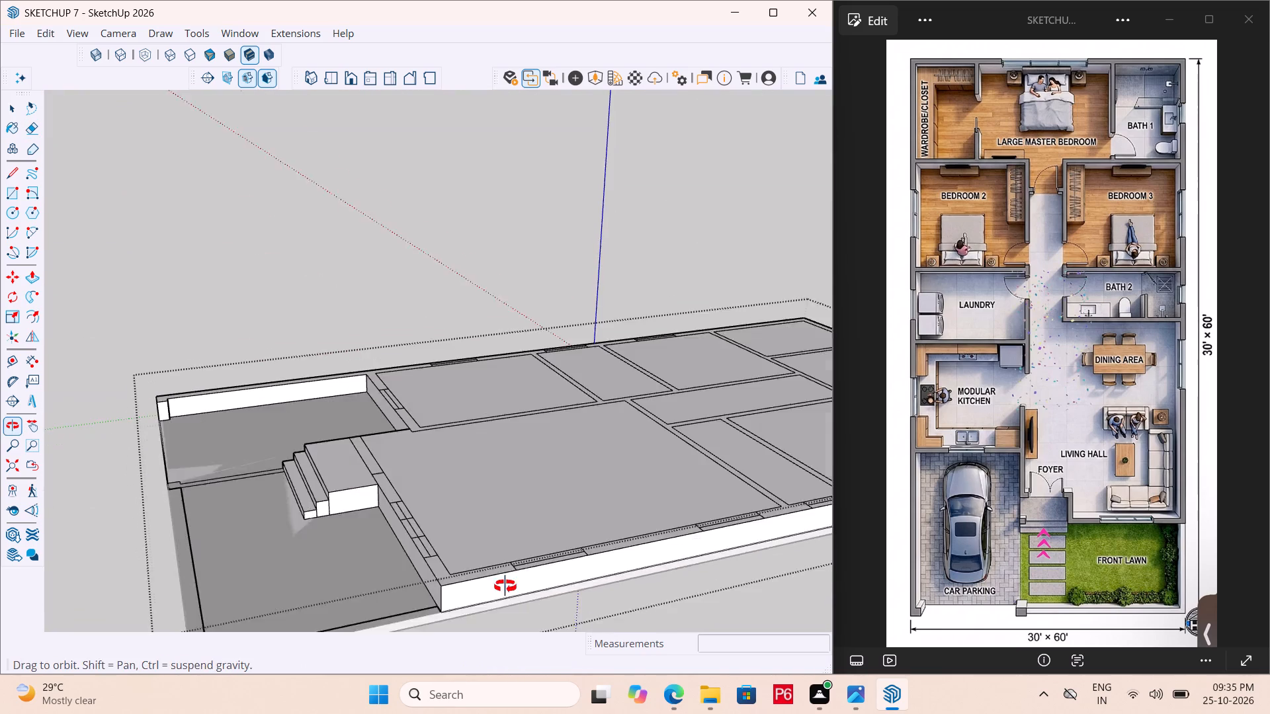
{"action": "middle_click_drag", "start_coordinate": [505, 586], "coordinate": [507, 593]}
{"action": "middle_click_drag", "start_coordinate": [546, 513], "coordinate": [614, 516]}
Save the model again.
{"action": "key", "text": "ctrl+s"}
{"action": "key", "text": "ctrl+s"}
{"action": "key", "text": "ctrl+s"}
{"action": "key", "text": "ctrl+s"}
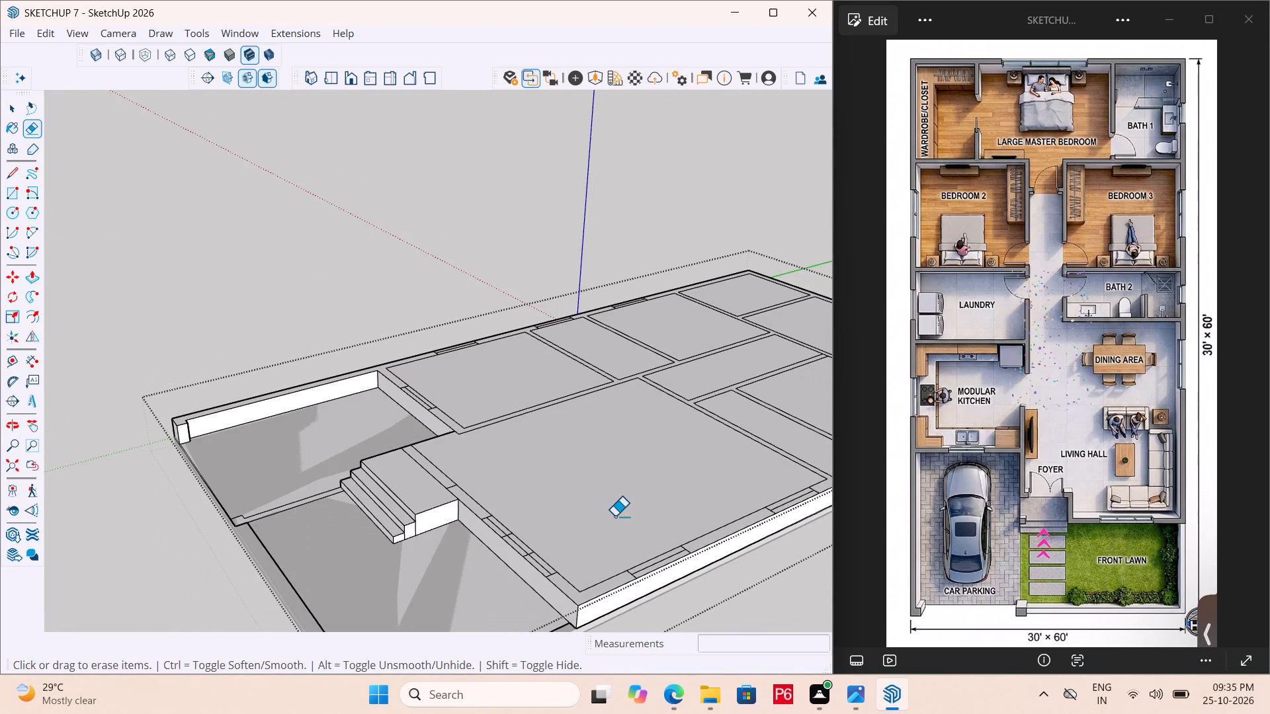
{"action": "key", "text": "ctrl+s"}
{"action": "key", "text": "ctrl+s"}
Examine the plinth's room and wall layout, parking, steps and lawn alongside the reference floor plan.
{"action": "middle_click_drag", "start_coordinate": [302, 520], "coordinate": [442, 534]}
{"action": "scroll", "coordinate": [341, 543], "scroll_direction": "down", "scroll_amount": 3}
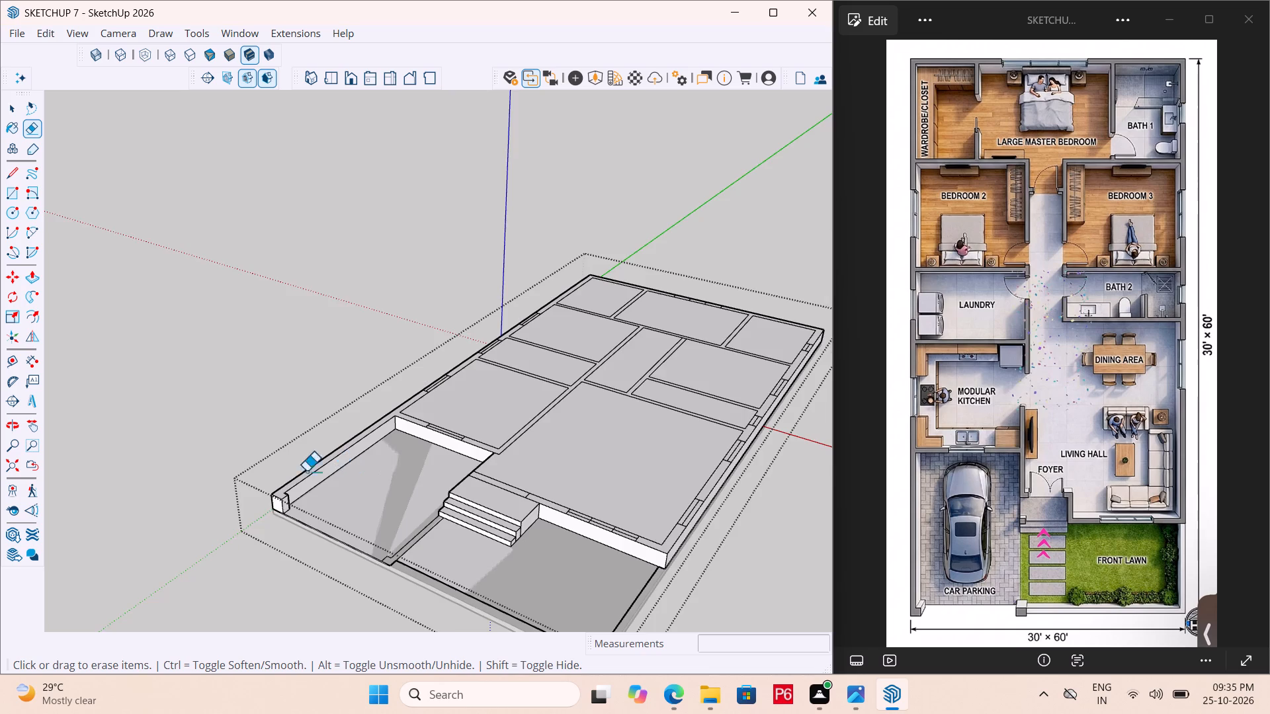
{"action": "scroll", "coordinate": [278, 483], "scroll_direction": "down", "scroll_amount": 5}
{"action": "middle_click_drag", "start_coordinate": [436, 531], "coordinate": [389, 600]}
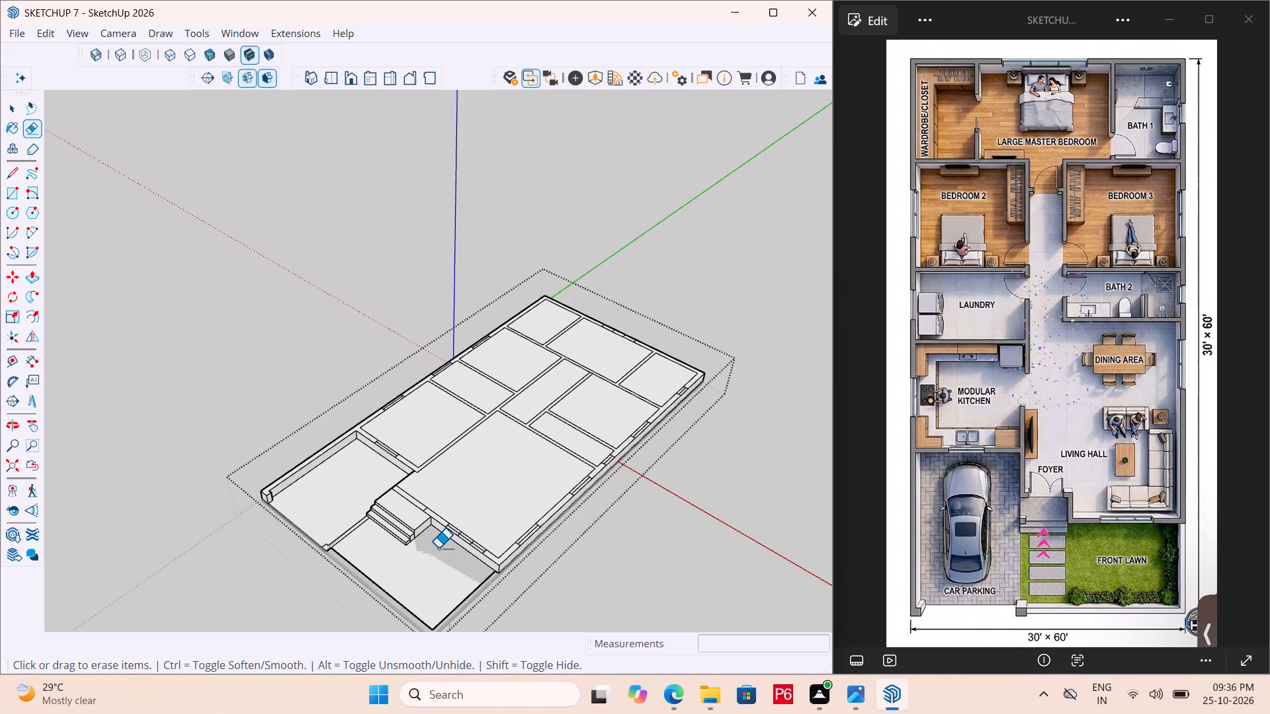
{"action": "scroll", "coordinate": [605, 438], "scroll_direction": "up", "scroll_amount": 3}
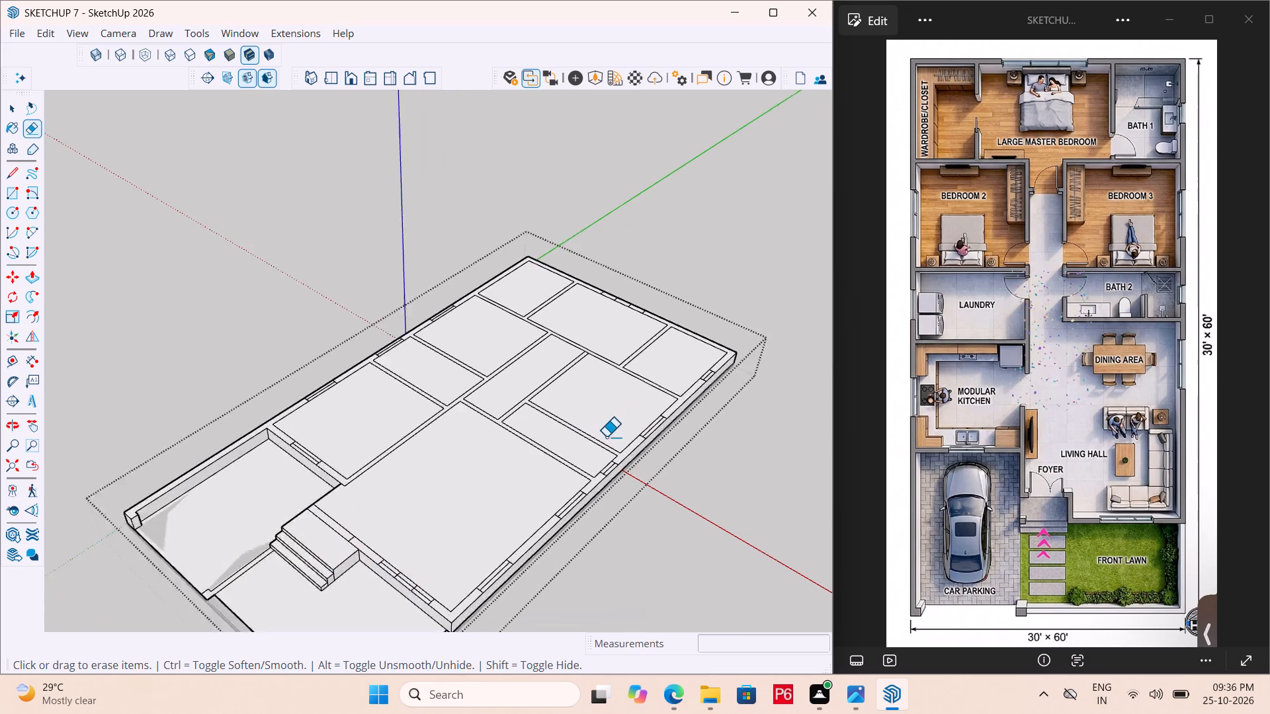
{"action": "scroll", "coordinate": [606, 437], "scroll_direction": "up", "scroll_amount": 2}
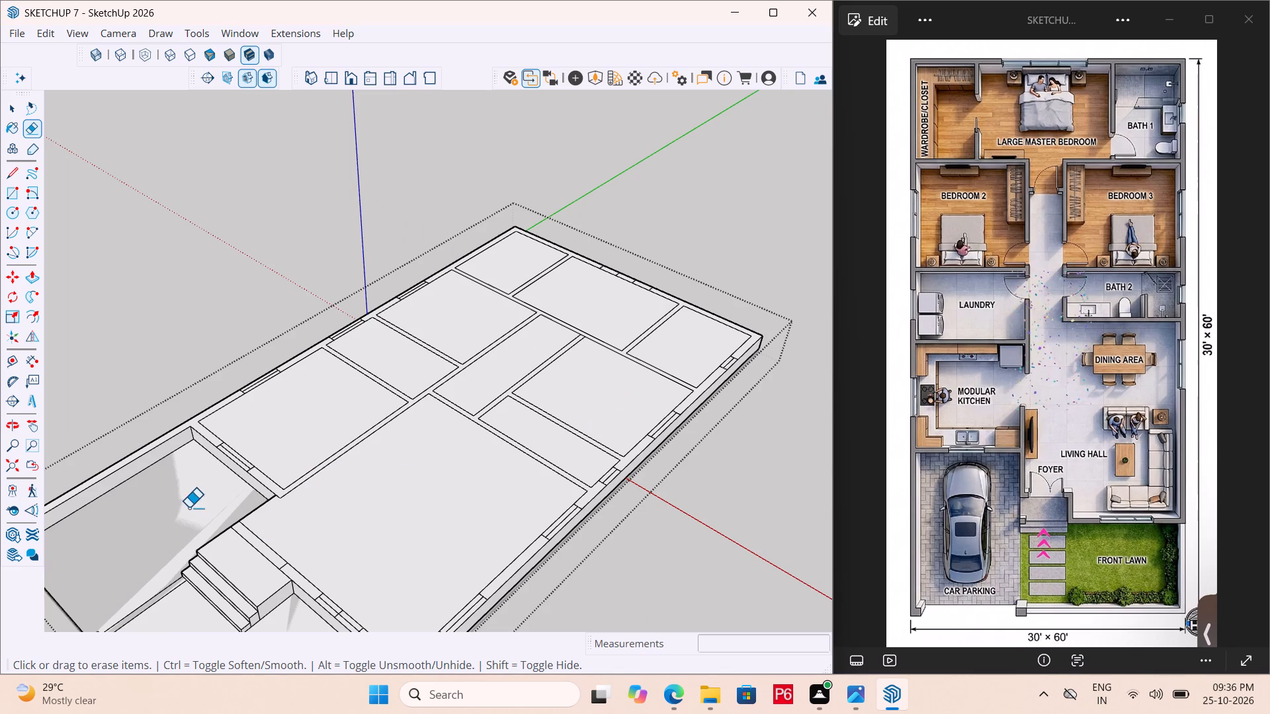
{"action": "scroll", "coordinate": [189, 508], "scroll_direction": "up", "scroll_amount": 4}
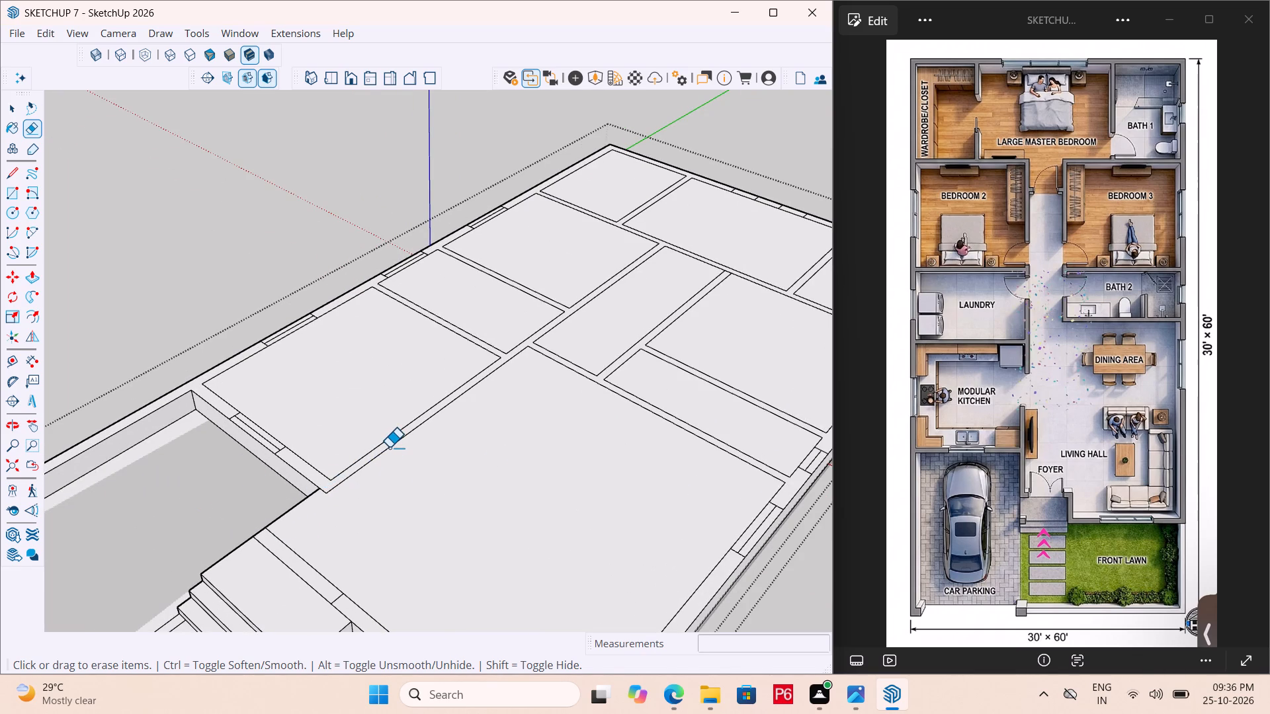
{"action": "scroll", "coordinate": [451, 378], "scroll_direction": "down", "scroll_amount": 9}
{"action": "scroll", "coordinate": [256, 448], "scroll_direction": "up", "scroll_amount": 2}
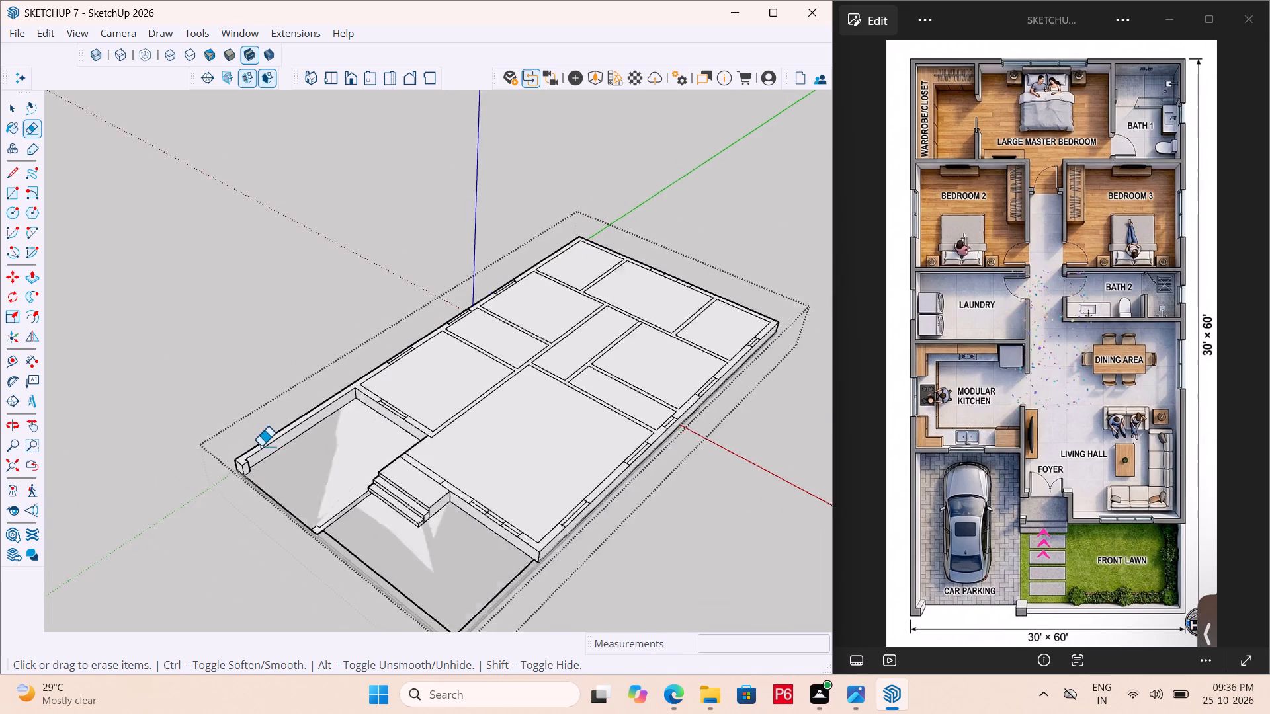
Extrude the top face of the wall strip along the car parking's outer side and kitchen corner up 10'6".
{"action": "scroll", "coordinate": [261, 446], "scroll_direction": "up", "scroll_amount": 7}
{"action": "key", "text": "space"}
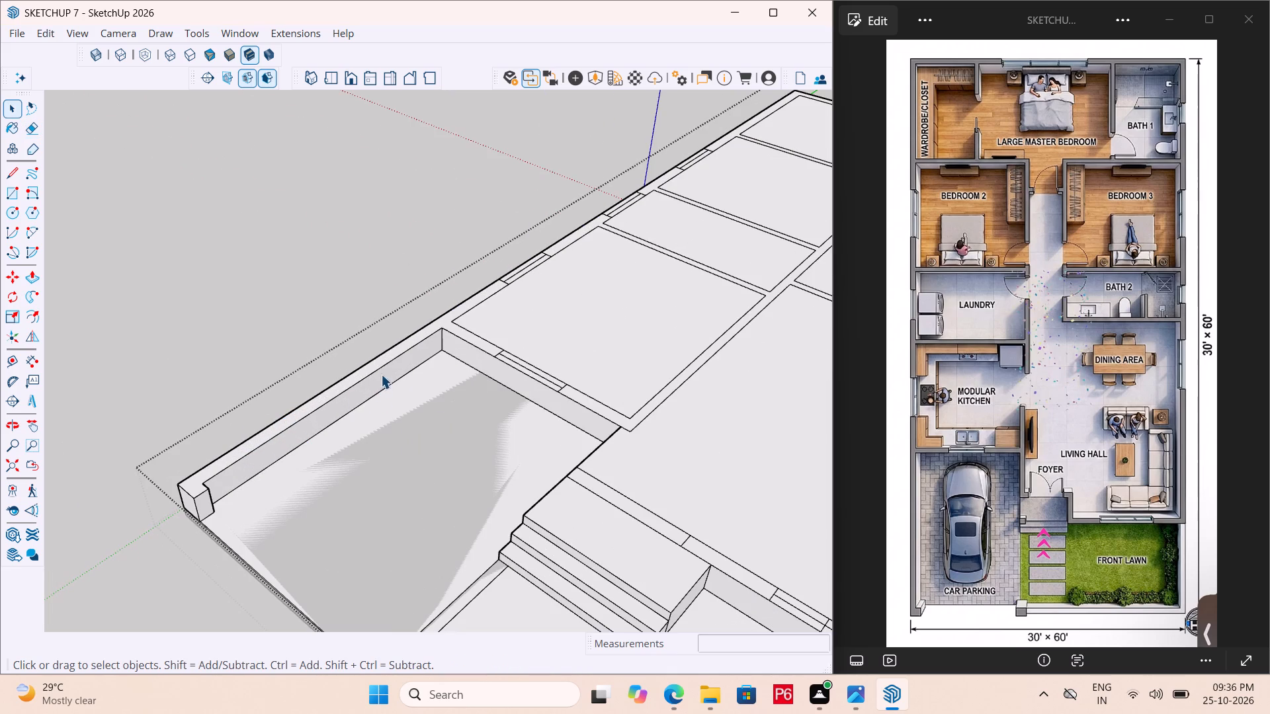
{"action": "left_click", "coordinate": [383, 360]}
{"action": "key", "text": "p"}
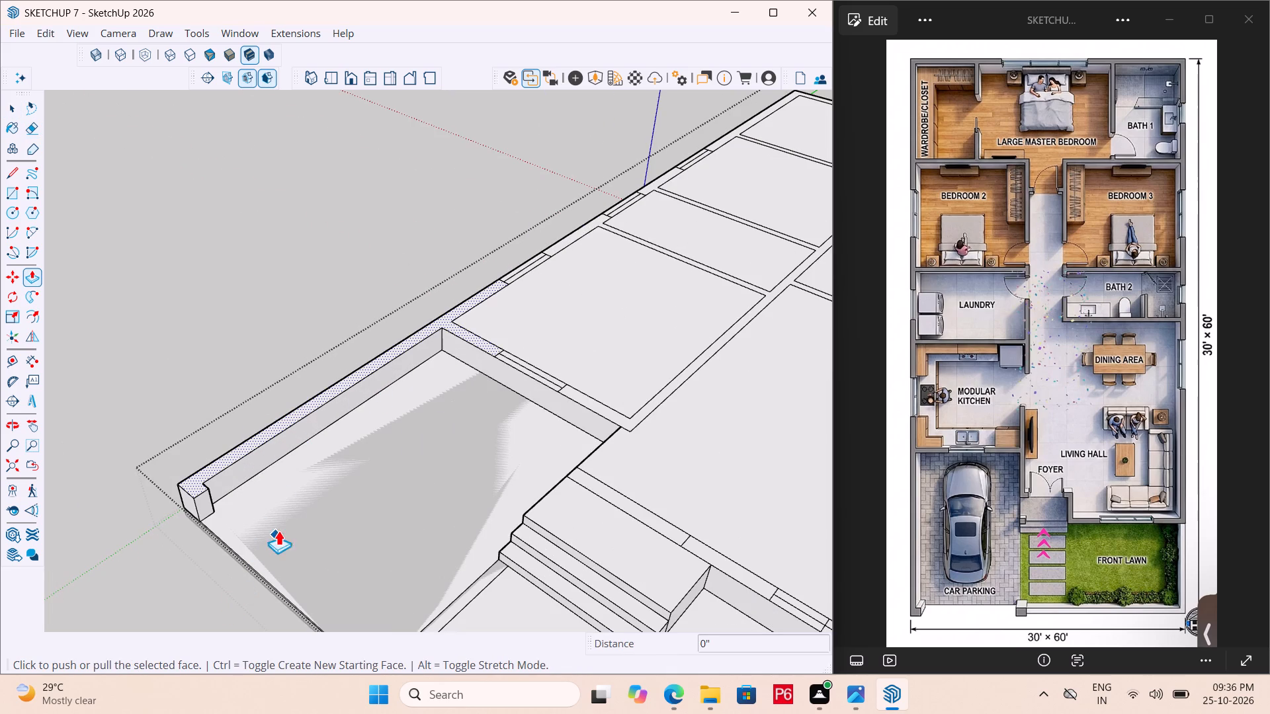
{"action": "left_click", "coordinate": [295, 408]}
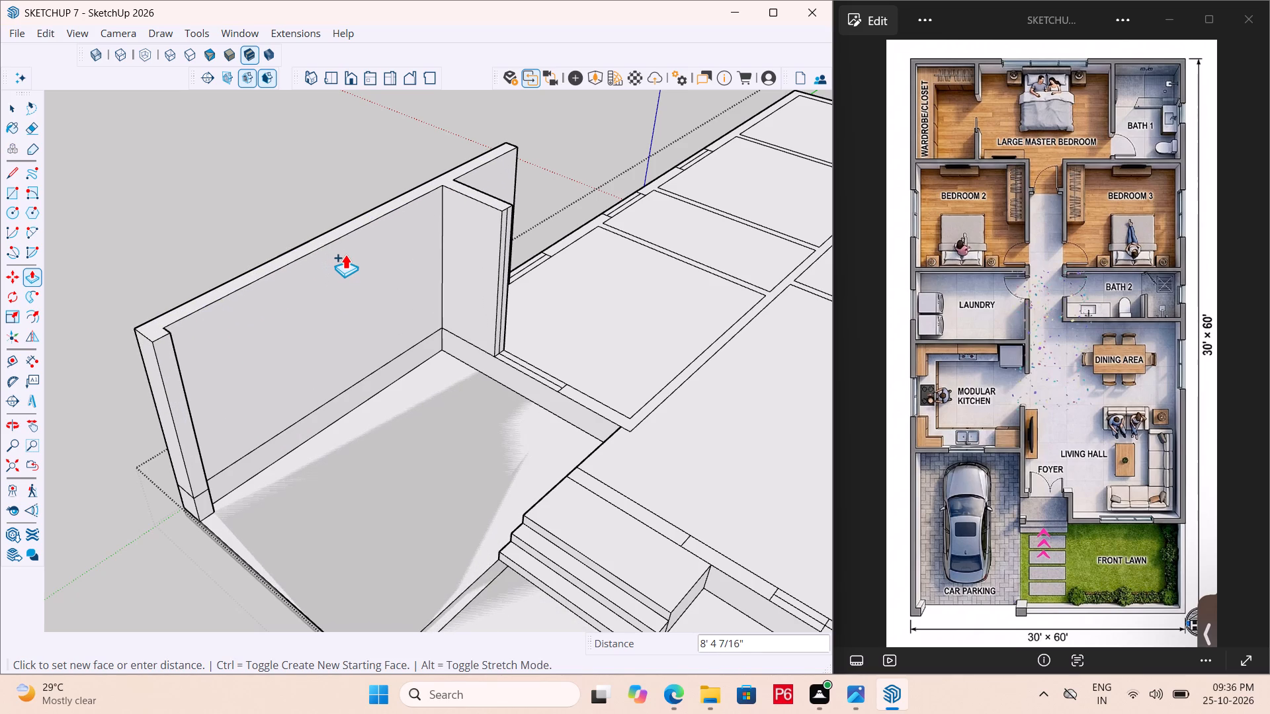
{"action": "type", "text": "10'6"}
{"action": "key", "text": "shift+quotedbl"}
{"action": "key", "text": "Return"}
Repeat the 10'6" extrusion on the kitchen, laundry, bedroom and bath wall segments, leaving the door and window strips low.
{"action": "scroll", "coordinate": [126, 369], "scroll_direction": "down", "scroll_amount": 4}
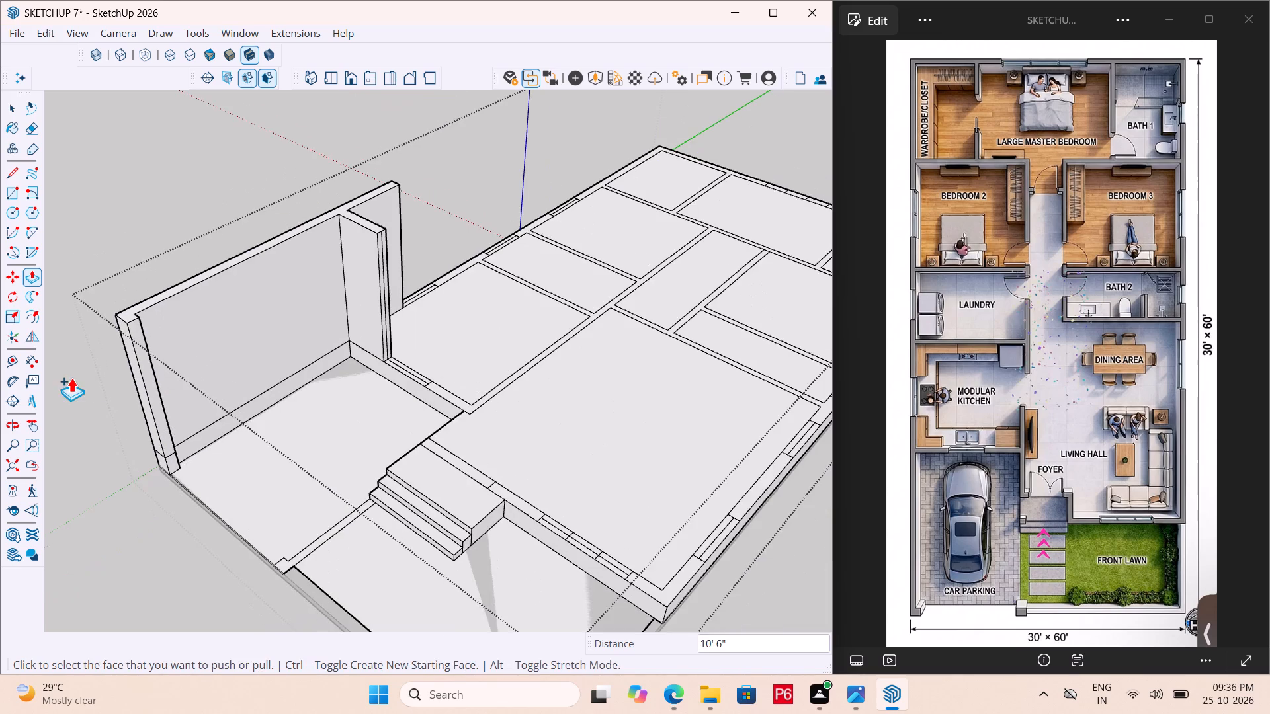
{"action": "scroll", "coordinate": [71, 377], "scroll_direction": "down", "scroll_amount": 1}
{"action": "scroll", "coordinate": [524, 377], "scroll_direction": "up", "scroll_amount": 5}
{"action": "scroll", "coordinate": [431, 426], "scroll_direction": "up", "scroll_amount": 4}
{"action": "double_click", "coordinate": [431, 426]}
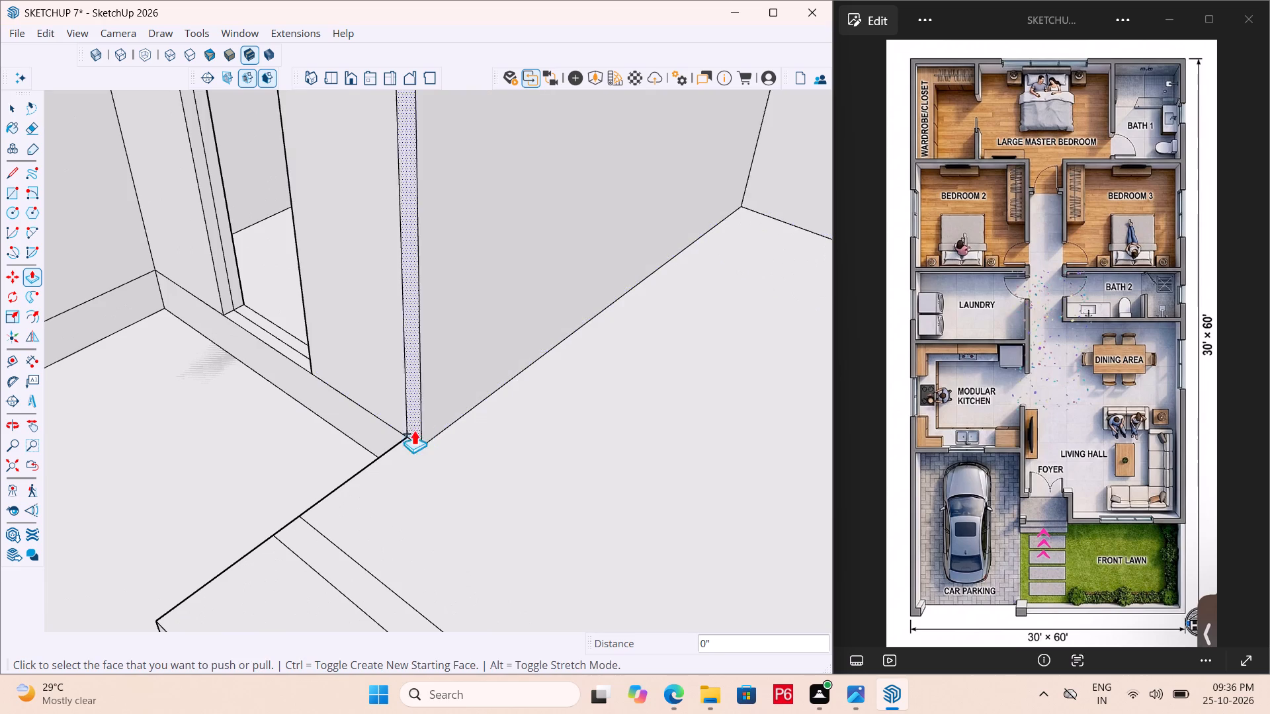
{"action": "scroll", "coordinate": [310, 415], "scroll_direction": "down", "scroll_amount": 6}
{"action": "scroll", "coordinate": [359, 465], "scroll_direction": "down", "scroll_amount": 6}
{"action": "scroll", "coordinate": [280, 471], "scroll_direction": "down", "scroll_amount": 7}
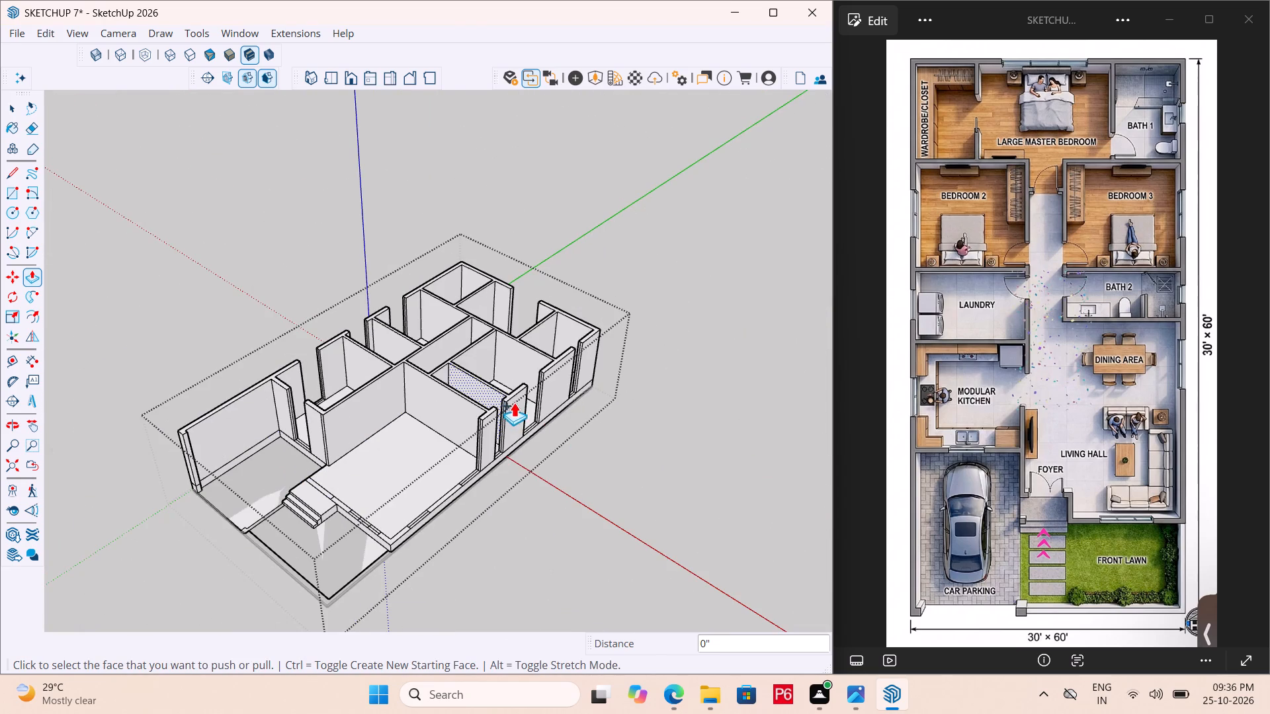
Raise the living hall's front wall piece, front corner and side wall segments by the same 10'6".
{"action": "scroll", "coordinate": [400, 551], "scroll_direction": "up", "scroll_amount": 12}
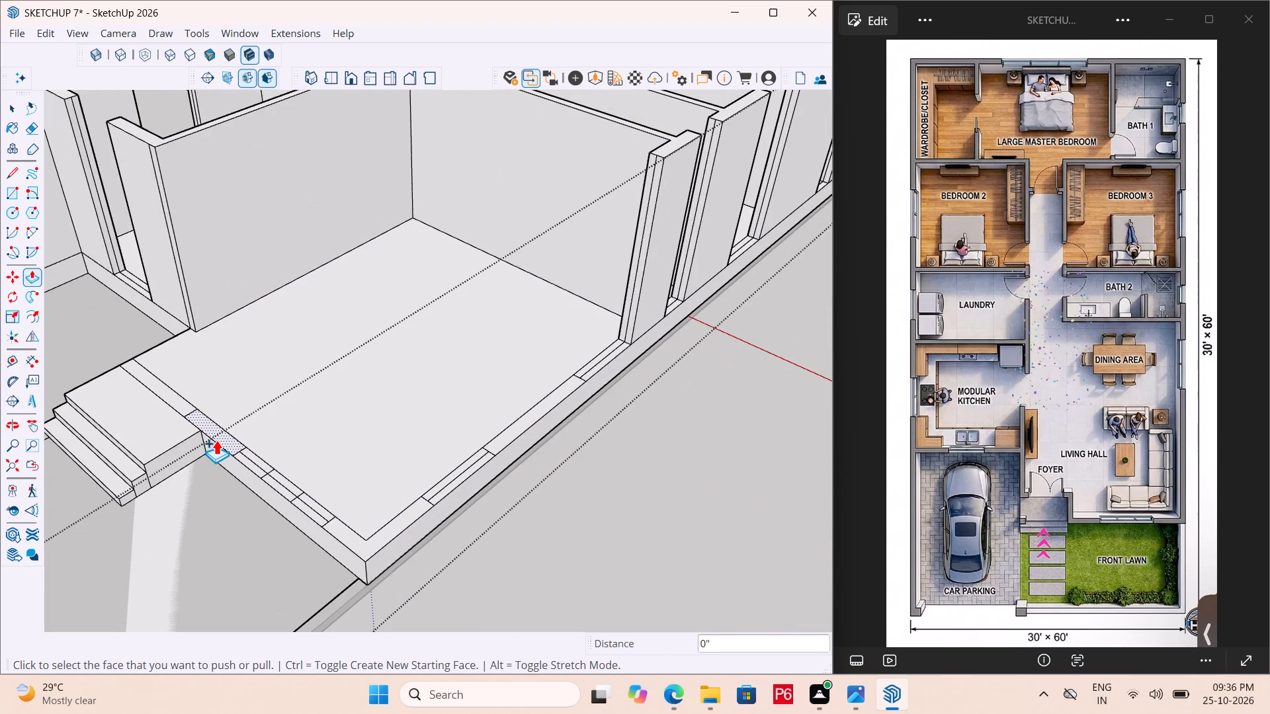
{"action": "double_click", "coordinate": [216, 440]}
{"action": "double_click", "coordinate": [349, 541]}
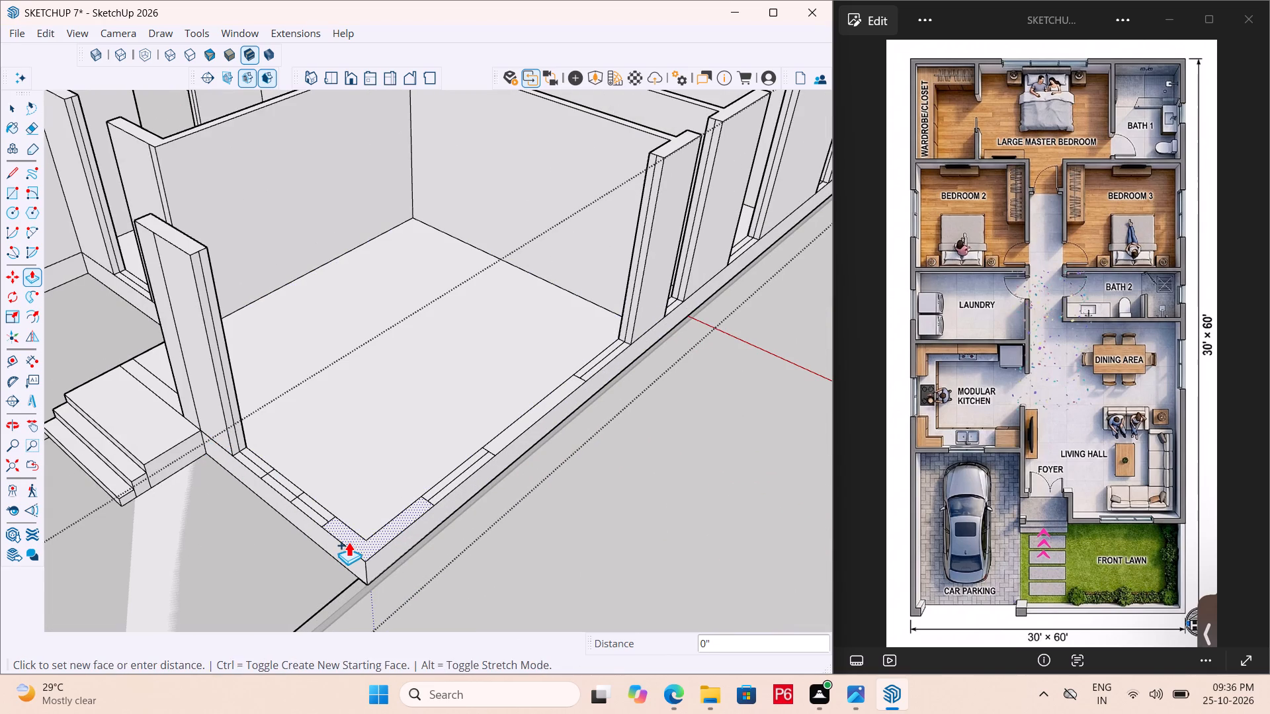
{"action": "double_click", "coordinate": [531, 420]}
Place a guide 6" in from the plinth edge beside the entrance landing, through the wall's end corner.
{"action": "scroll", "coordinate": [369, 444], "scroll_direction": "down", "scroll_amount": 7}
{"action": "scroll", "coordinate": [481, 451], "scroll_direction": "down", "scroll_amount": 6}
{"action": "middle_click_drag", "start_coordinate": [233, 467], "coordinate": [697, 499]}
{"action": "scroll", "coordinate": [508, 459], "scroll_direction": "up", "scroll_amount": 4}
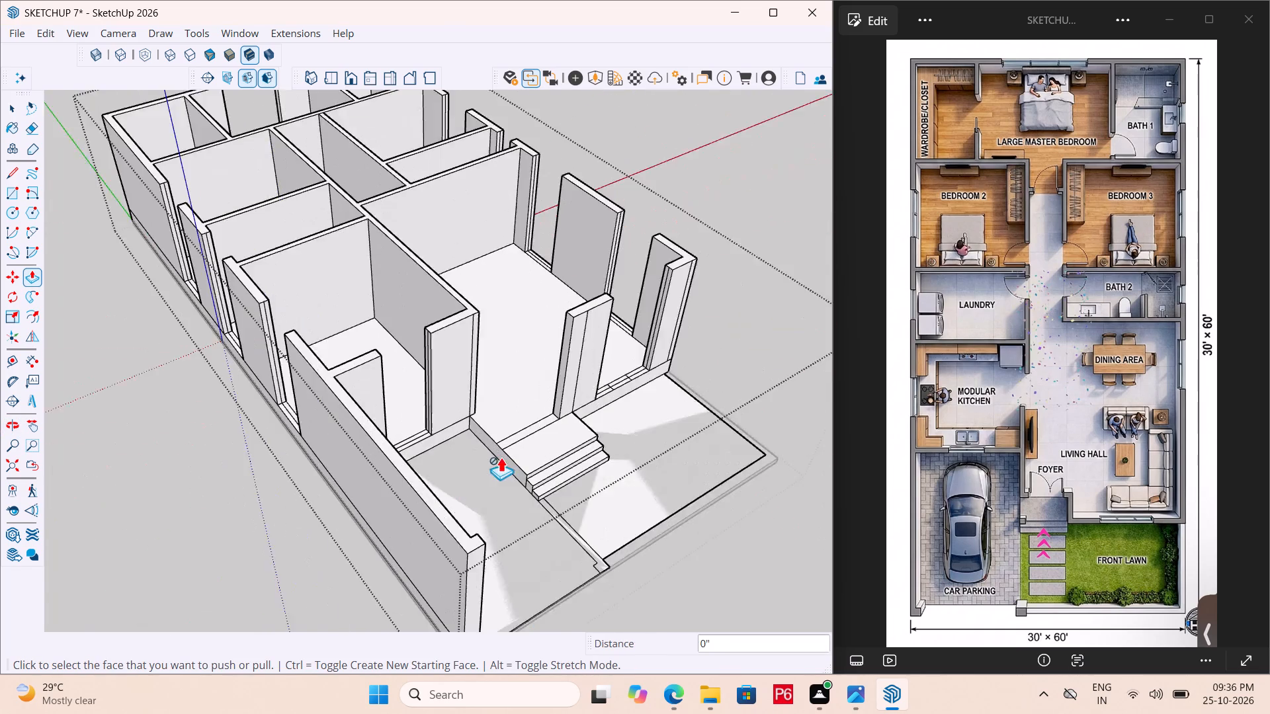
{"action": "scroll", "coordinate": [501, 457], "scroll_direction": "up", "scroll_amount": 7}
{"action": "scroll", "coordinate": [536, 405], "scroll_direction": "up", "scroll_amount": 5}
{"action": "middle_click_drag", "start_coordinate": [508, 406], "coordinate": [417, 421]}
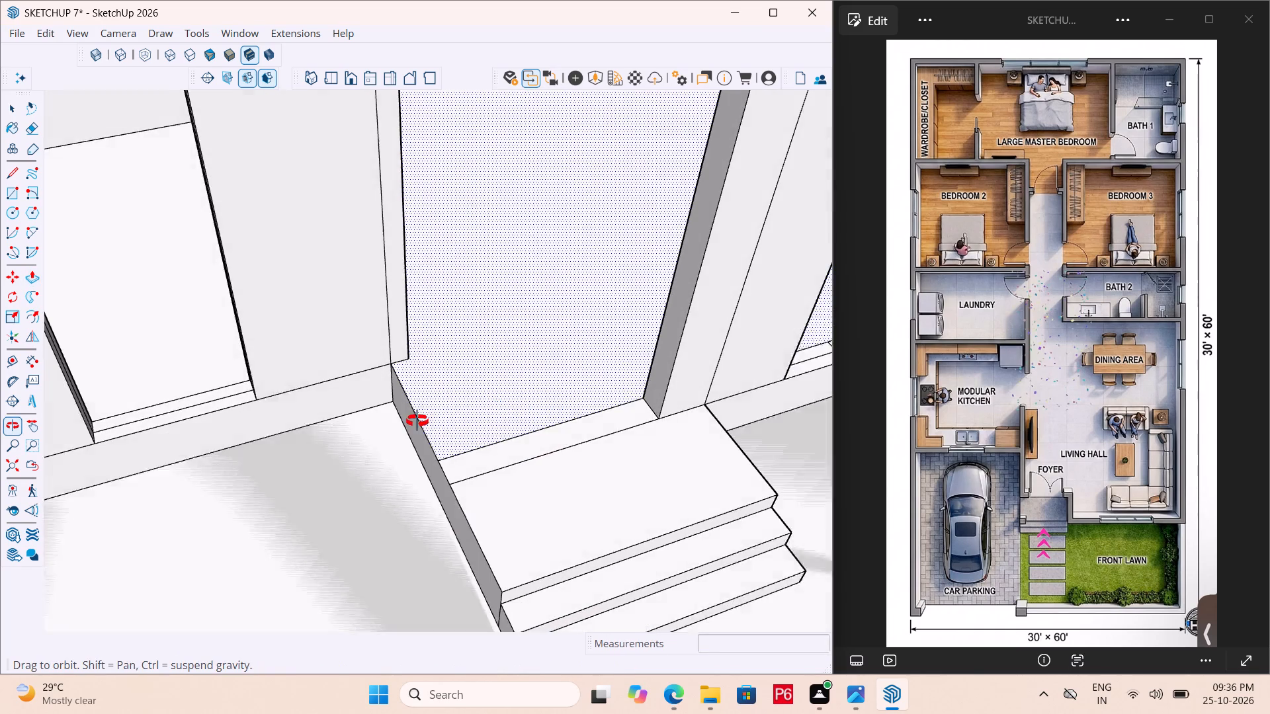
{"action": "middle_click_drag", "start_coordinate": [417, 421], "coordinate": [417, 421]}
{"action": "key", "text": "t"}
{"action": "left_click", "coordinate": [413, 415]}
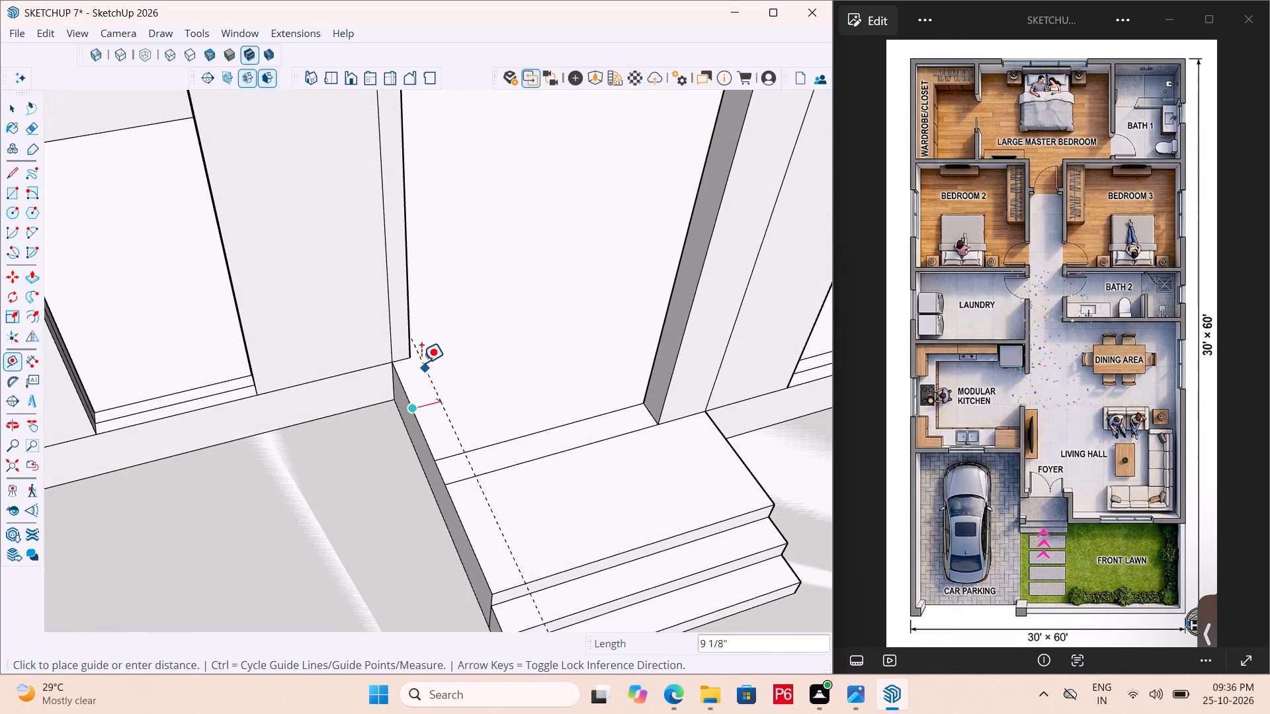
{"action": "left_click", "coordinate": [409, 356]}
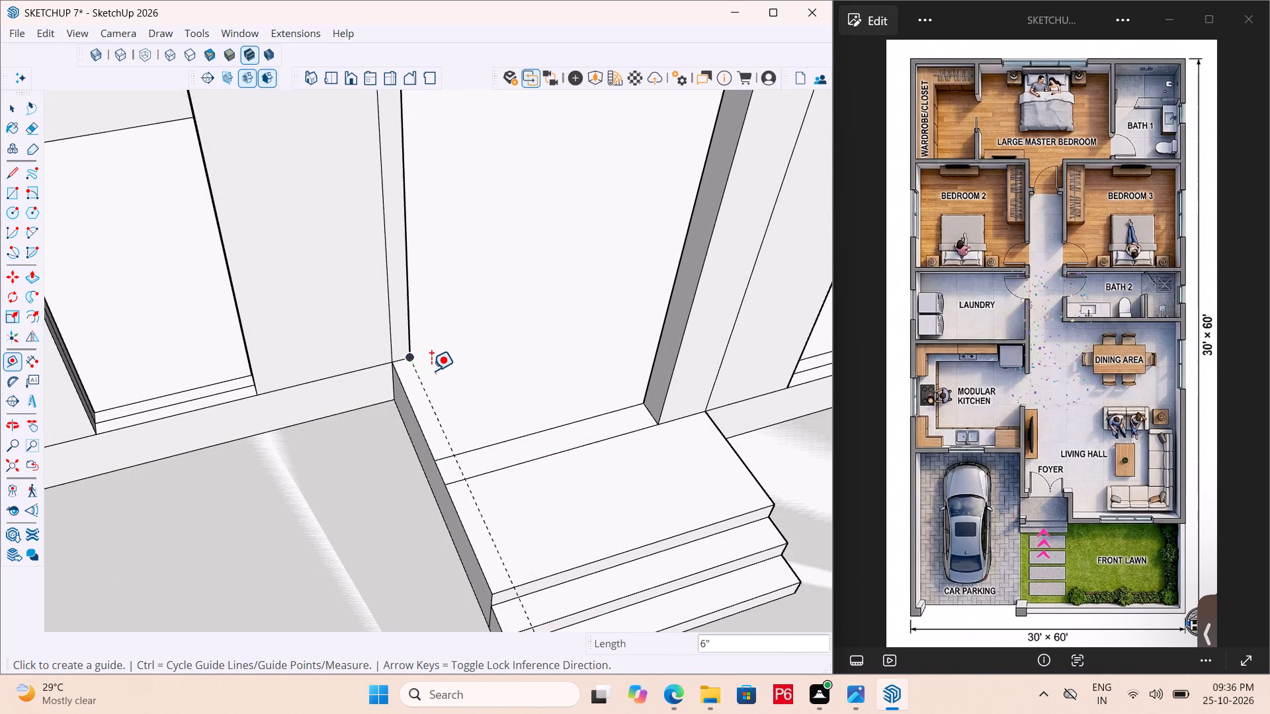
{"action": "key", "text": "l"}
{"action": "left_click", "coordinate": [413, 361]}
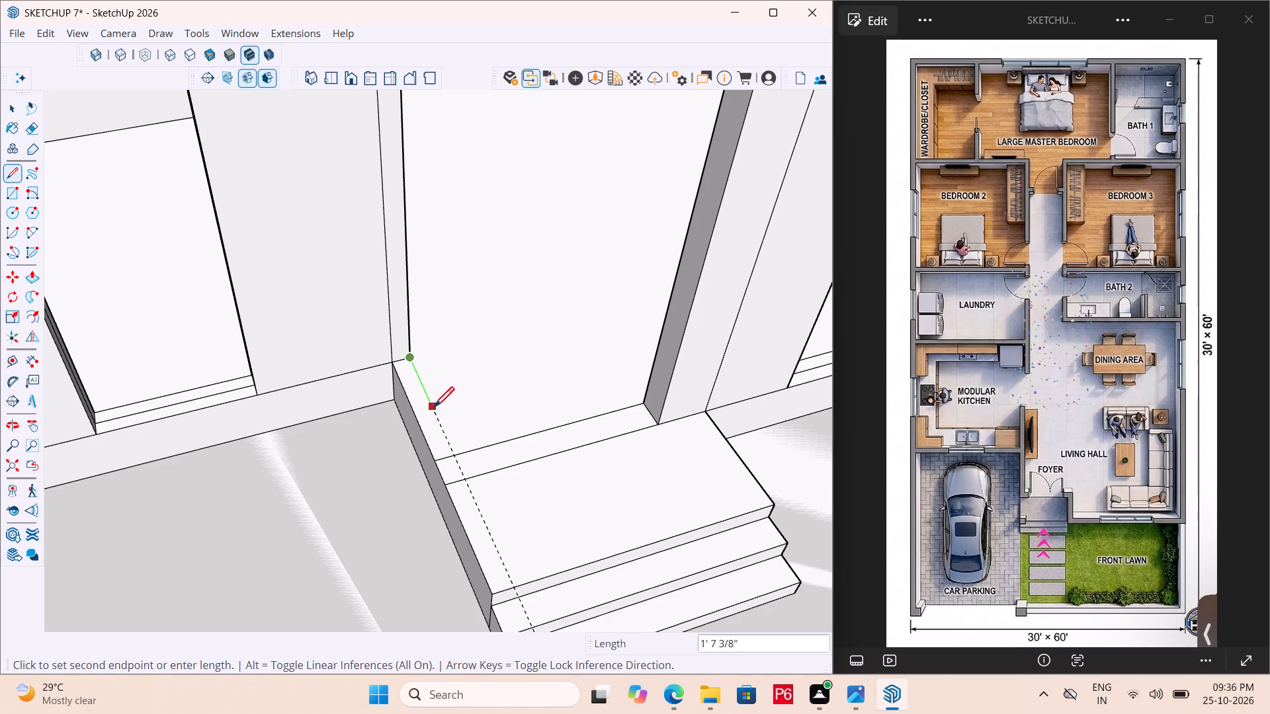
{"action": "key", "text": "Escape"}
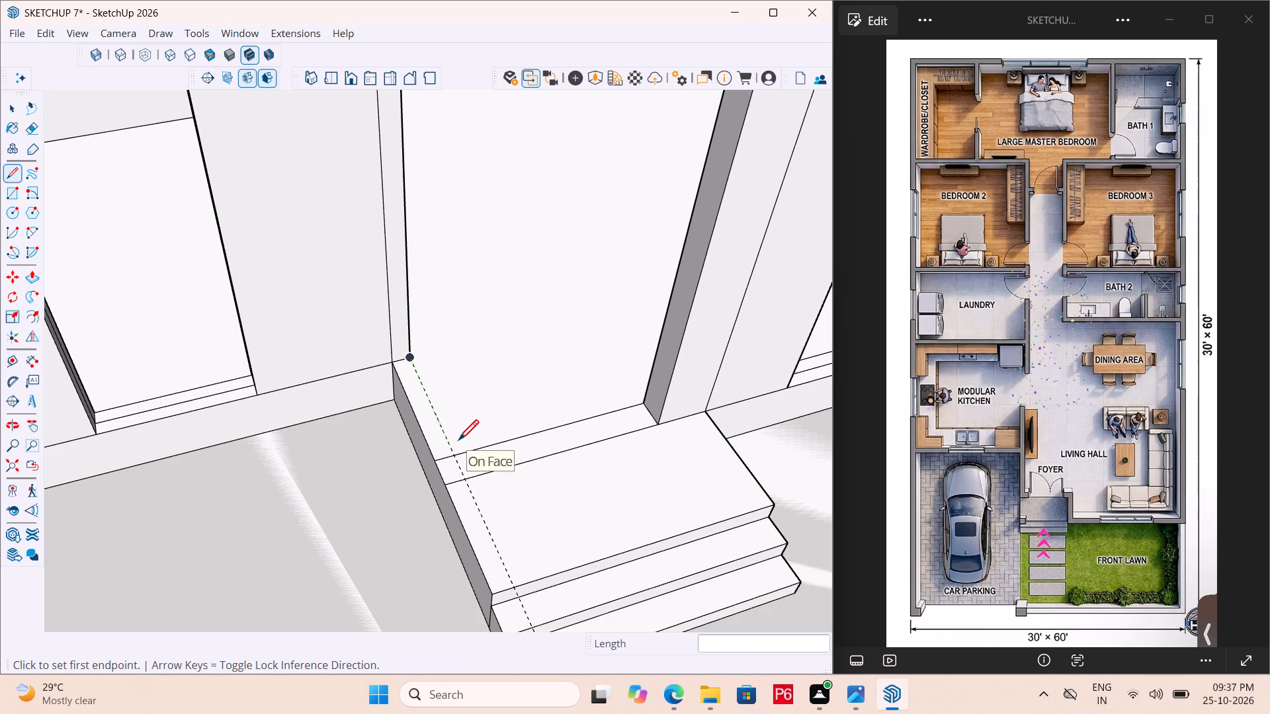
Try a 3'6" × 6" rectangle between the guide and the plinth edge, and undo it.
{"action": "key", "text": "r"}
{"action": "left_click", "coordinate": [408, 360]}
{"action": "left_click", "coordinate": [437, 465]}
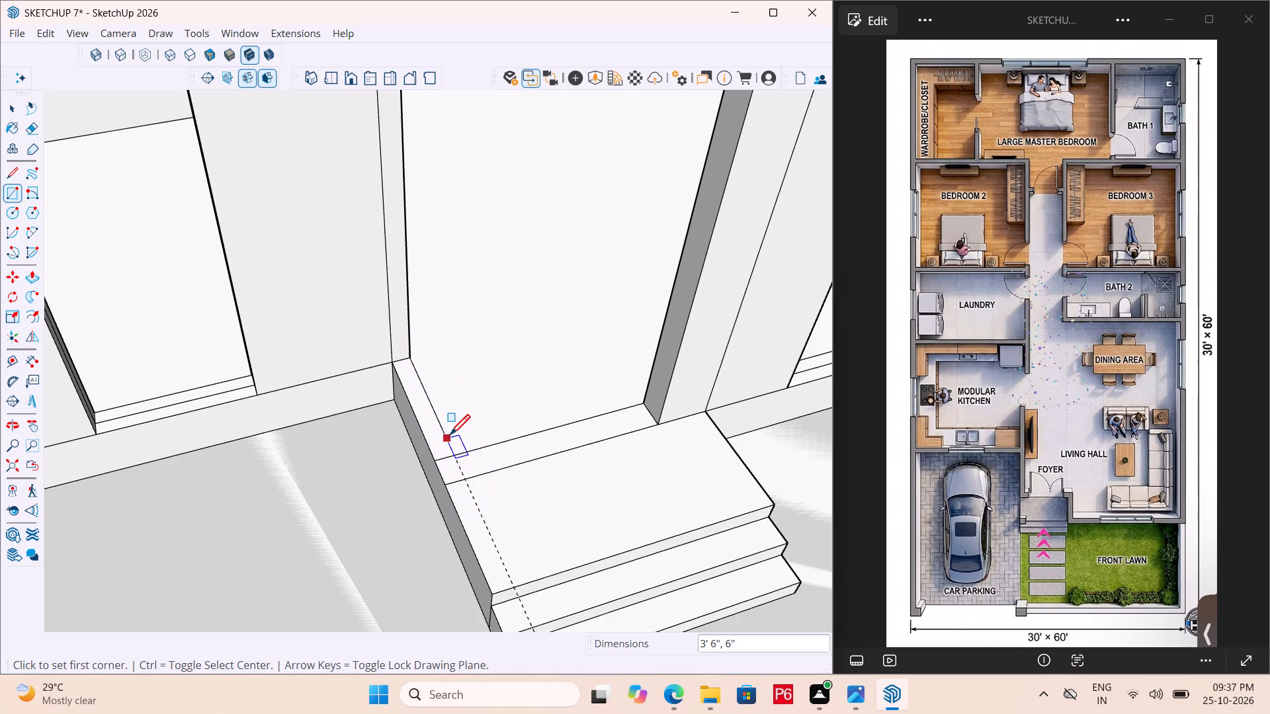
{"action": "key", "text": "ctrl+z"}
Draw a 4'3" × 6" rectangle from the wall's end corner to the landing's edge for the foyer side wall, and save.
{"action": "left_click", "coordinate": [407, 360]}
{"action": "left_click", "coordinate": [446, 481]}
{"action": "key", "text": "ctrl+s"}
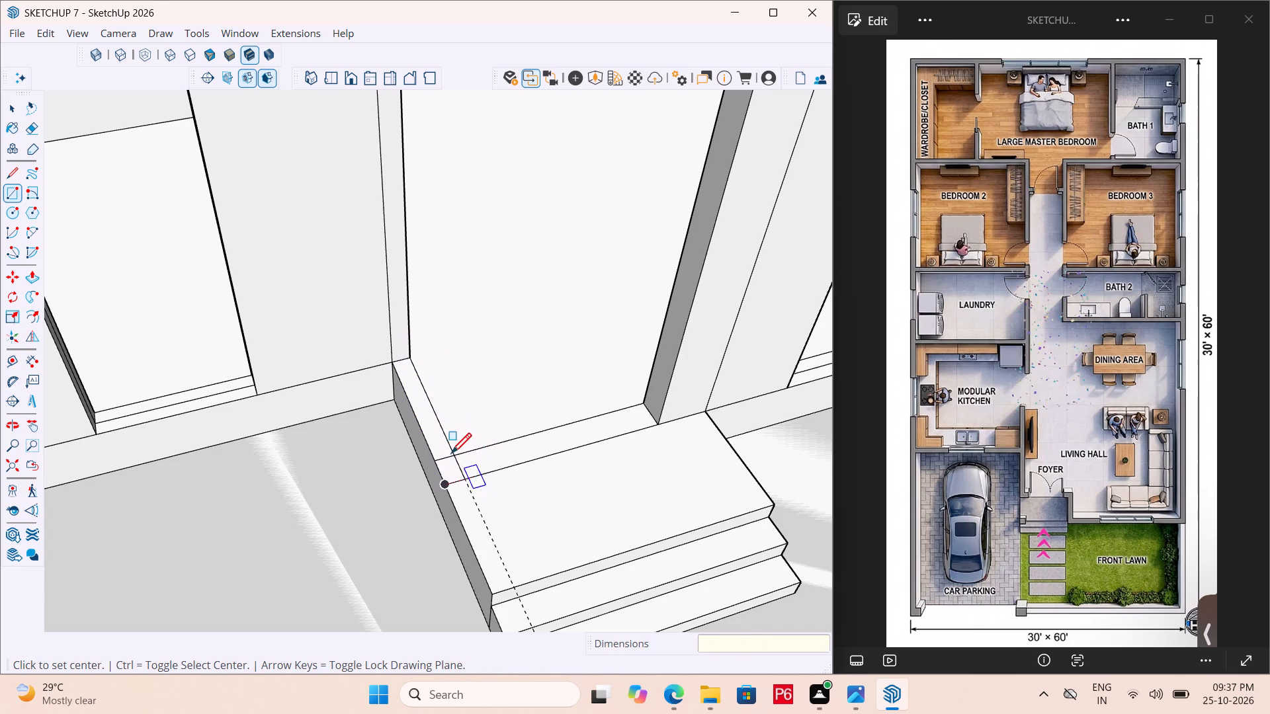
Erase the line crossing the foyer side wall strip and the leftover guide over the steps.
{"action": "key", "text": "e"}
{"action": "left_click", "coordinate": [443, 456]}
{"action": "scroll", "coordinate": [388, 473], "scroll_direction": "down", "scroll_amount": 2}
{"action": "key", "text": "space"}
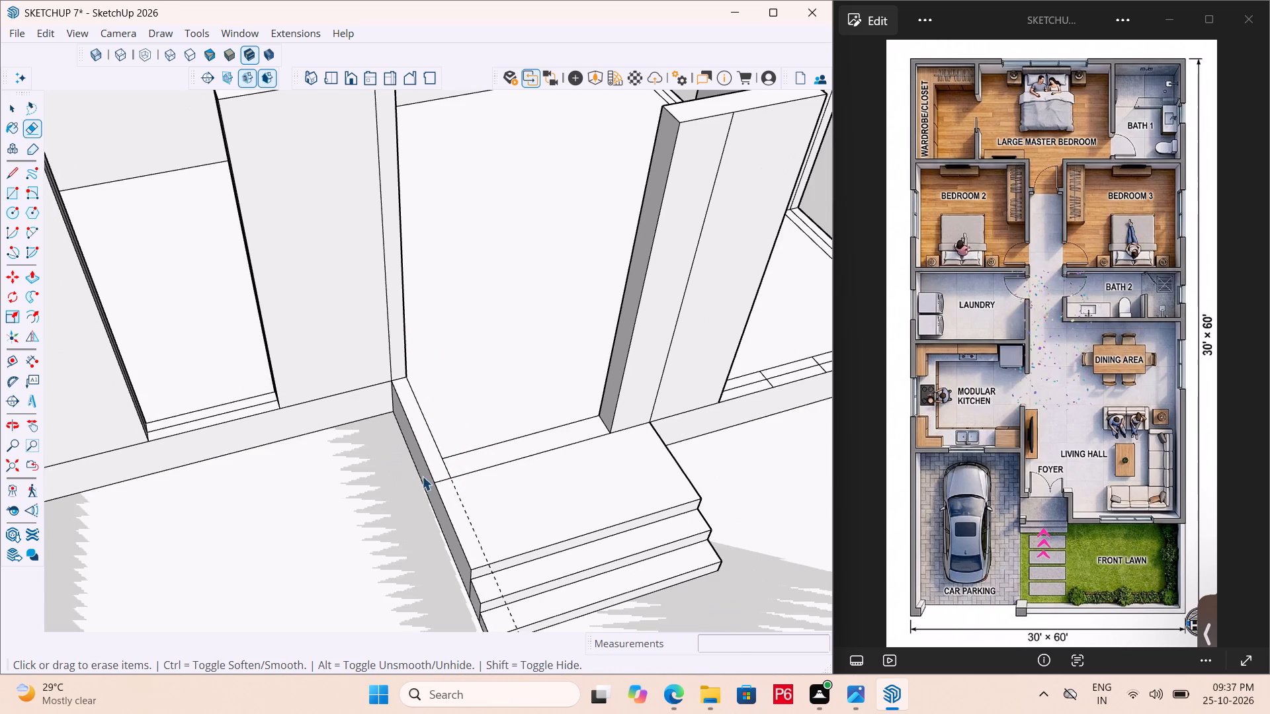
{"action": "key", "text": "e"}
{"action": "left_click_drag", "start_coordinate": [478, 512], "coordinate": [465, 519]}
Extrude the foyer side wall strip up 10'6", level with the top of the neighbouring front wall.
{"action": "key", "text": "p"}
{"action": "left_click", "coordinate": [429, 469]}
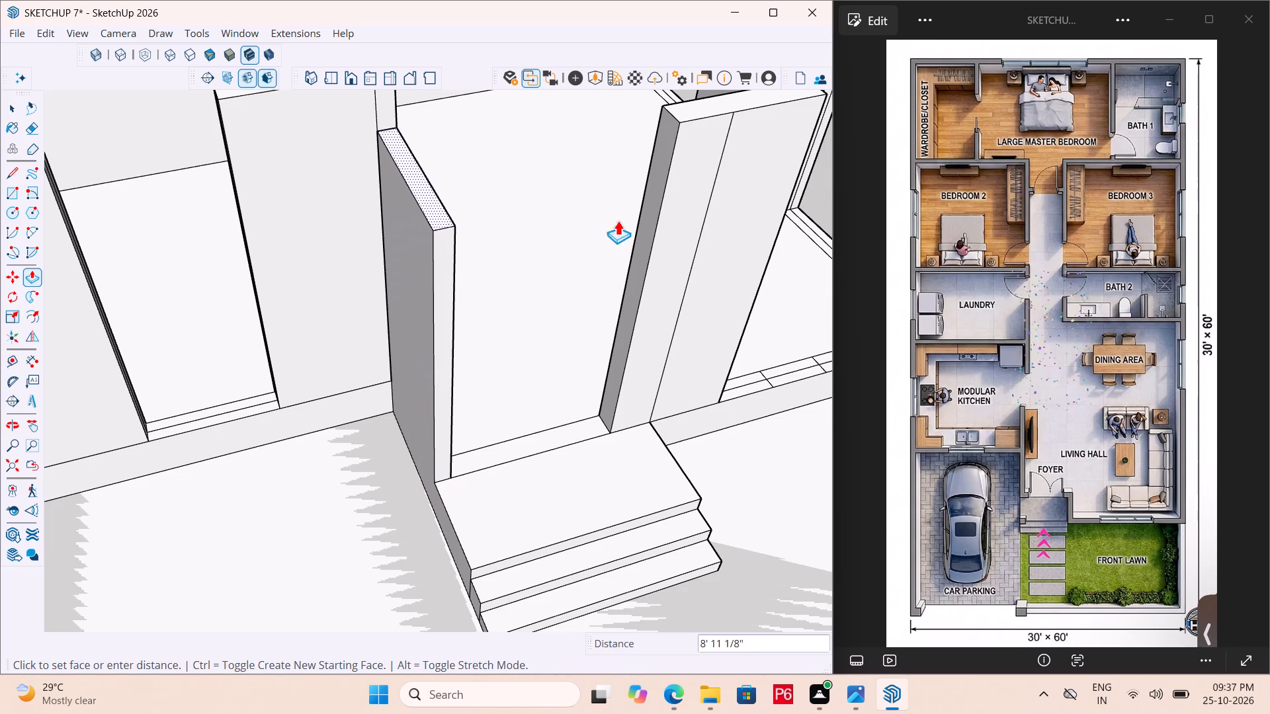
{"action": "left_click", "coordinate": [679, 106]}
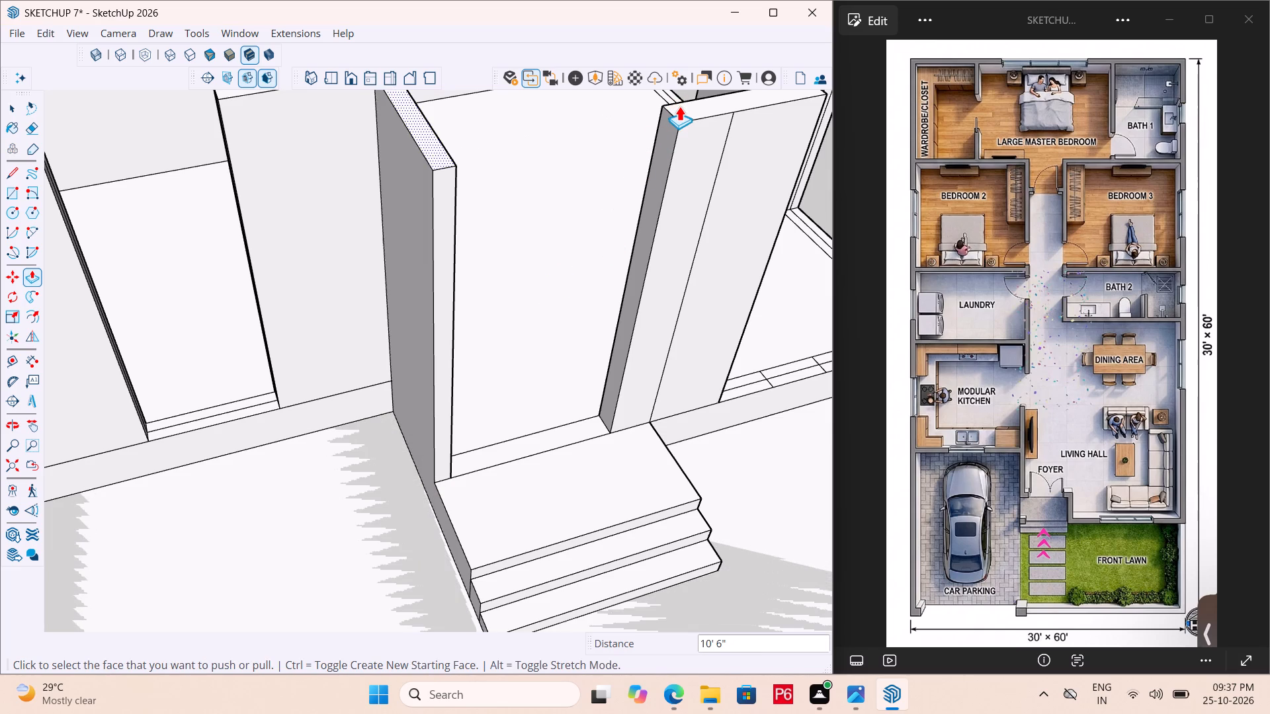
Save the model.
{"action": "scroll", "coordinate": [477, 312], "scroll_direction": "down", "scroll_amount": 12}
{"action": "middle_click_drag", "start_coordinate": [656, 338], "coordinate": [335, 342]}
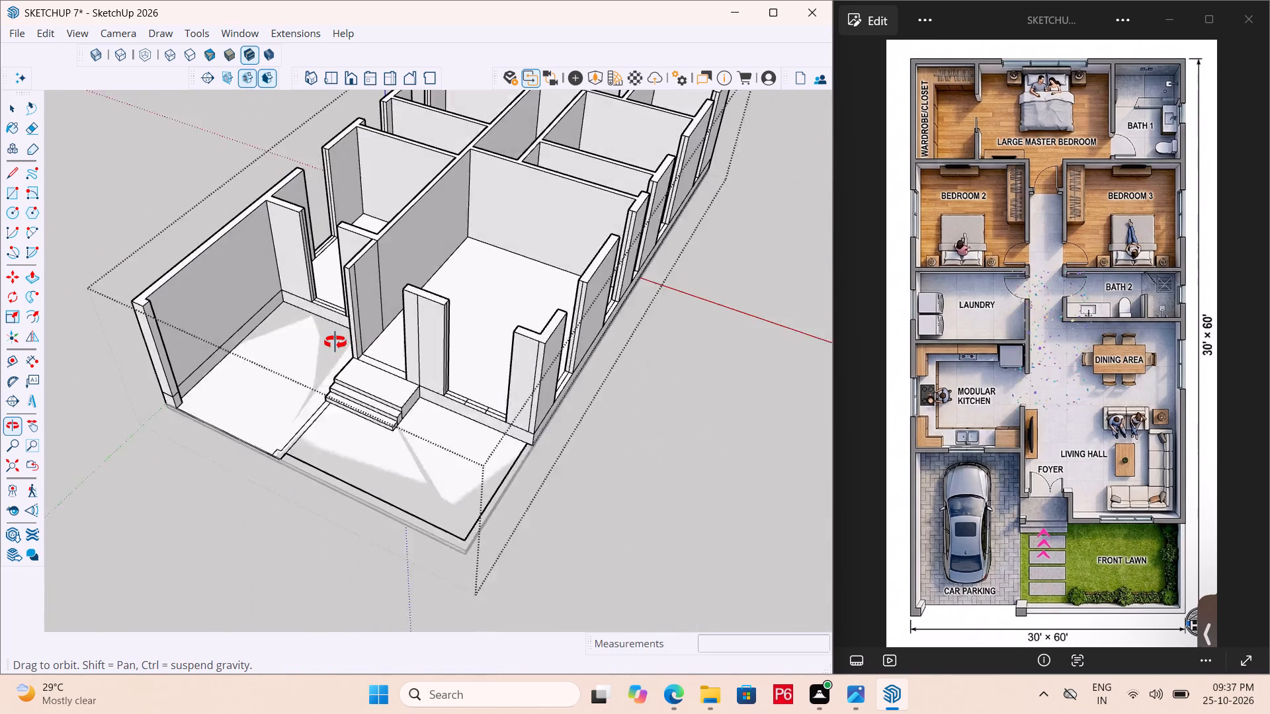
{"action": "middle_click_drag", "start_coordinate": [335, 342], "coordinate": [317, 343]}
{"action": "key", "text": "ctrl+s"}
{"action": "key", "text": "ctrl+s"}
{"action": "key", "text": "ctrl+s"}
{"action": "key", "text": "ctrl+s"}
{"action": "key", "text": "ctrl+s"}
{"action": "scroll", "coordinate": [381, 249], "scroll_direction": "up", "scroll_amount": 2, "text": "ctrl"}
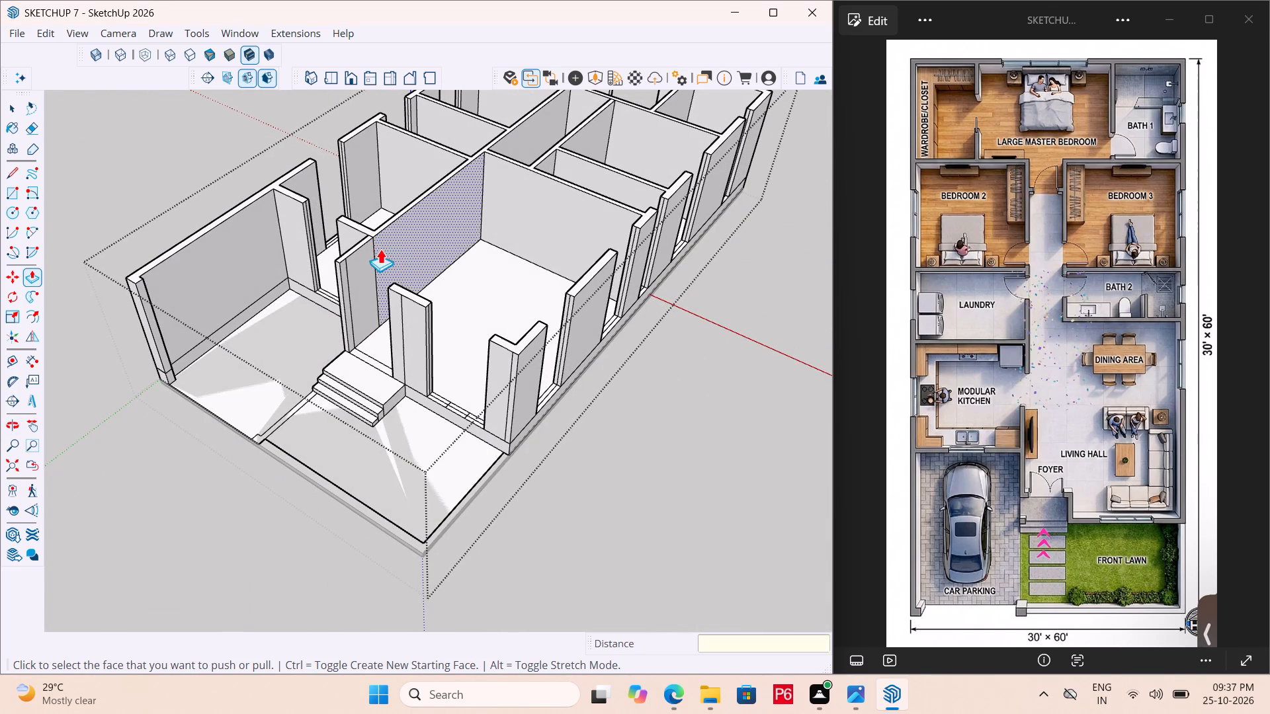
{"action": "scroll", "coordinate": [380, 249], "scroll_direction": "up", "scroll_amount": 2, "text": "ctrl"}
{"action": "key", "text": "ctrl+s"}
{"action": "key", "text": "ctrl+s"}
Erase the leftover seam lines on the foyer side wall's face and top, the front wall piece and the living hall's front corner.
{"action": "scroll", "coordinate": [362, 260], "scroll_direction": "up", "scroll_amount": 5, "text": "ctrl"}
{"action": "scroll", "coordinate": [378, 253], "scroll_direction": "up", "scroll_amount": 9}
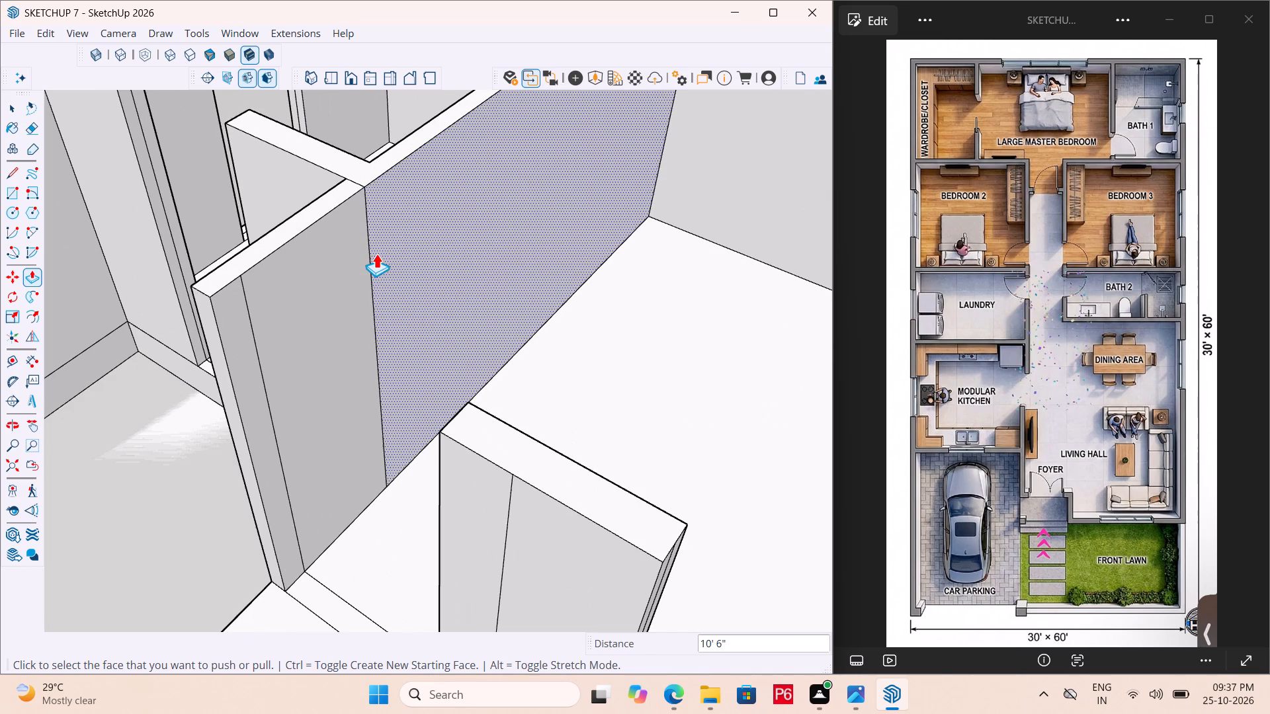
{"action": "key", "text": "e"}
{"action": "left_click_drag", "start_coordinate": [384, 245], "coordinate": [365, 256]}
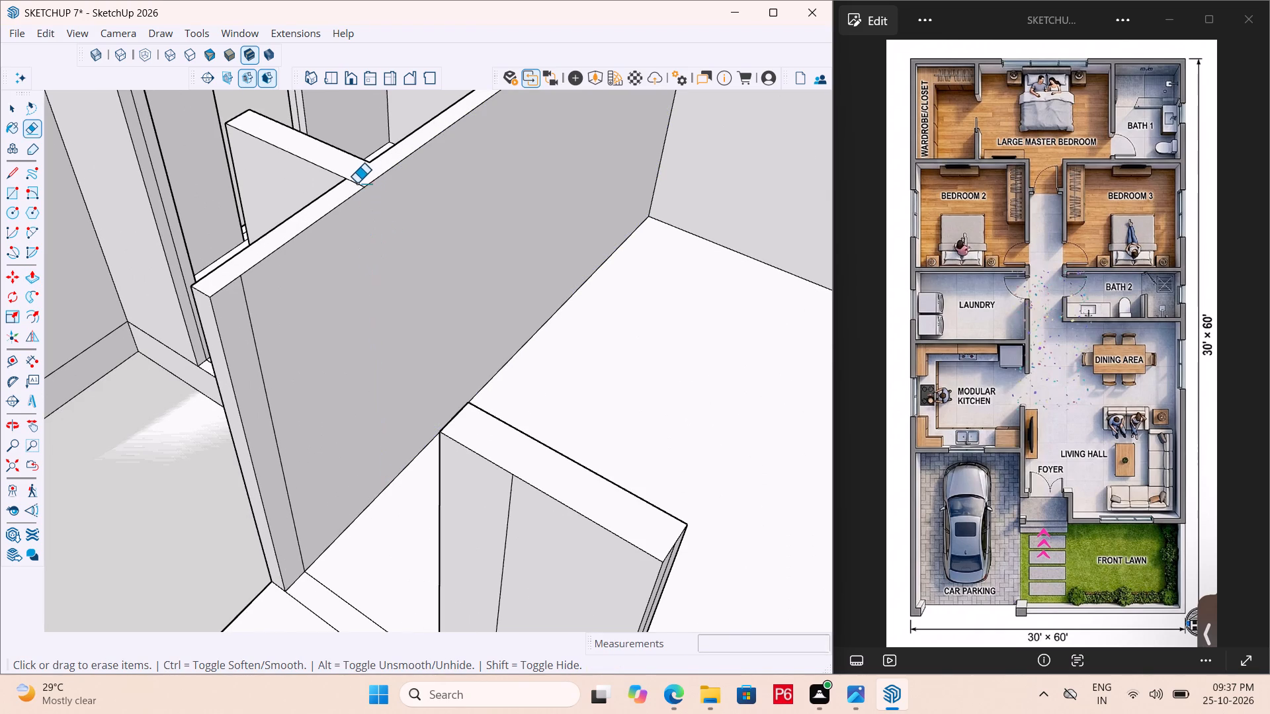
{"action": "left_click", "coordinate": [355, 185]}
{"action": "scroll", "coordinate": [379, 213], "scroll_direction": "down", "scroll_amount": 6}
{"action": "left_click", "coordinate": [437, 387]}
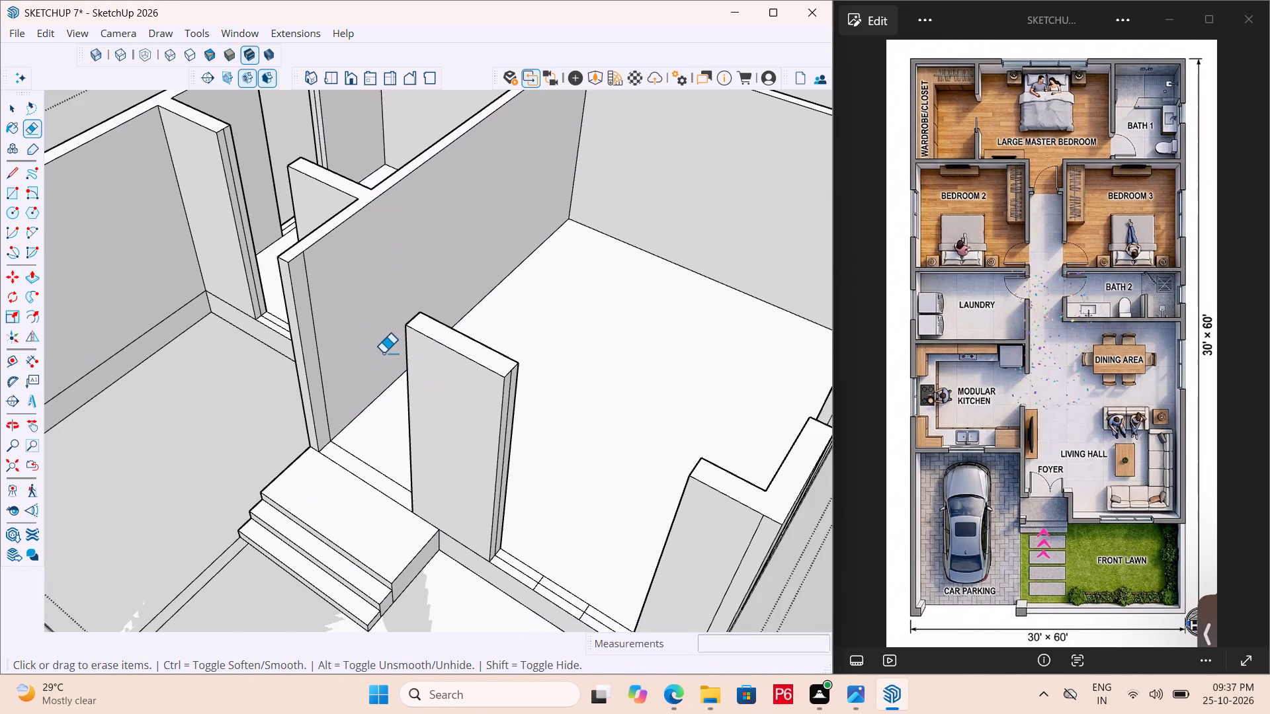
{"action": "scroll", "coordinate": [382, 353], "scroll_direction": "down", "scroll_amount": 10}
{"action": "scroll", "coordinate": [478, 436], "scroll_direction": "up", "scroll_amount": 11}
{"action": "left_click_drag", "start_coordinate": [464, 409], "coordinate": [463, 407]}
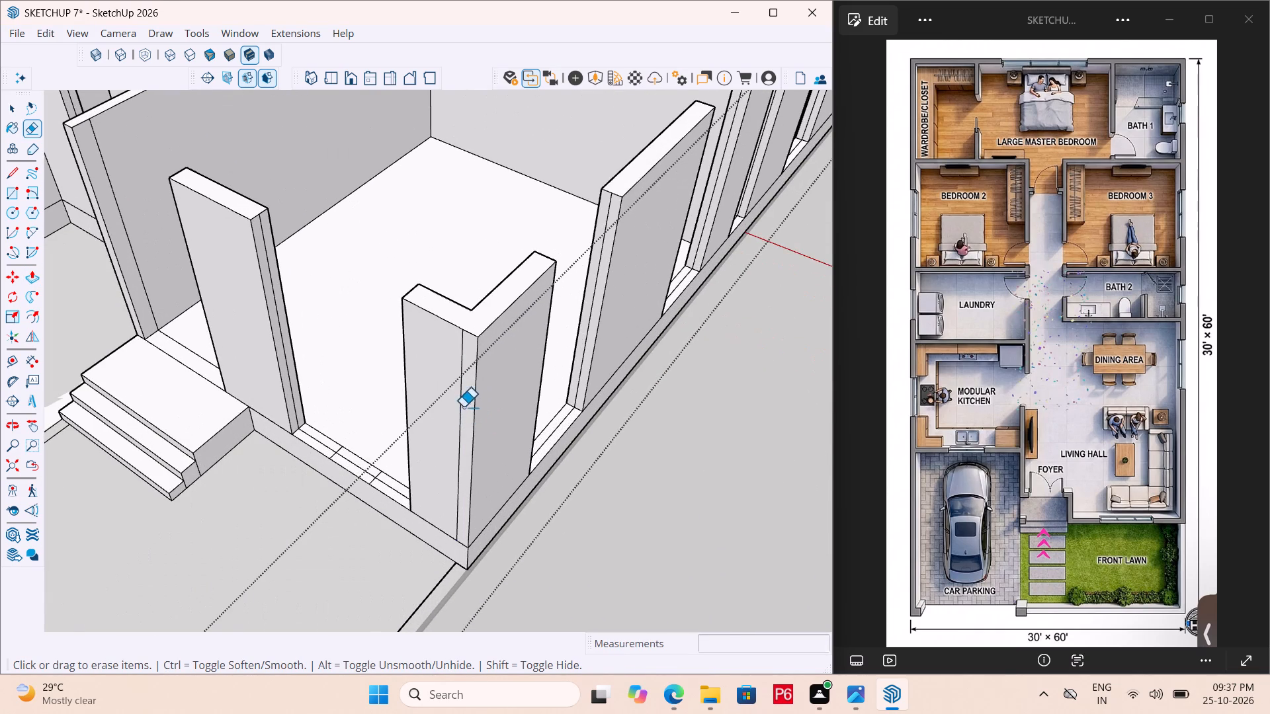
{"action": "left_click_drag", "start_coordinate": [463, 407], "coordinate": [456, 392]}
Examine the raised walls and their door and window openings from all sides of the house.
{"action": "scroll", "coordinate": [386, 400], "scroll_direction": "down", "scroll_amount": 12}
{"action": "middle_click_drag", "start_coordinate": [539, 368], "coordinate": [237, 333]}
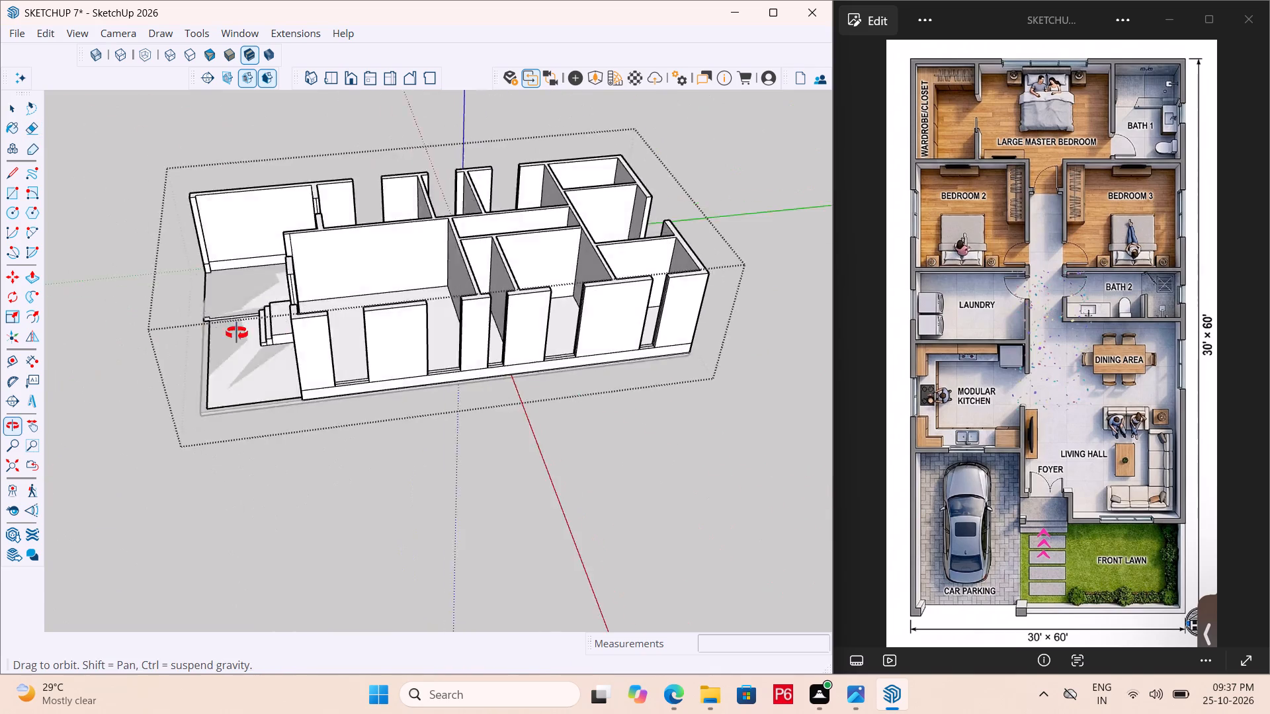
{"action": "middle_click_drag", "start_coordinate": [237, 333], "coordinate": [184, 326]}
{"action": "middle_click_drag", "start_coordinate": [644, 330], "coordinate": [202, 302]}
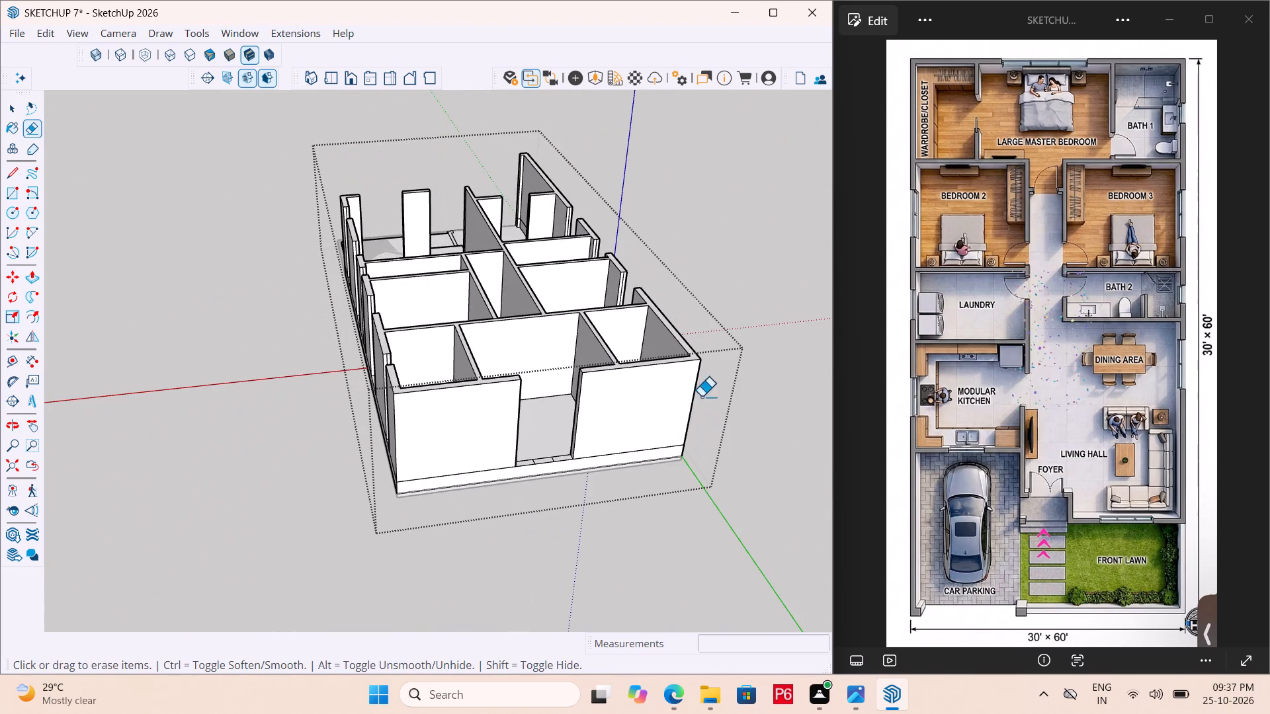
{"action": "middle_click_drag", "start_coordinate": [698, 397], "coordinate": [1032, 513]}
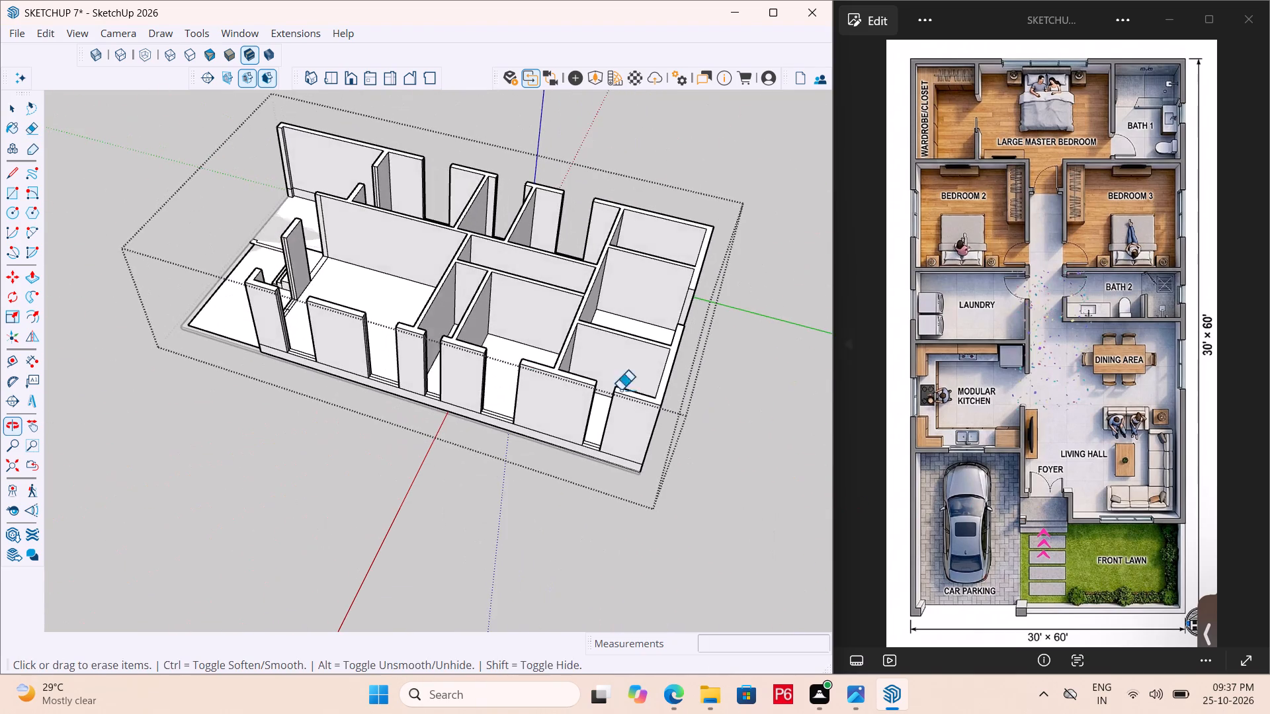
{"action": "middle_click_drag", "start_coordinate": [390, 352], "coordinate": [904, 372]}
{"action": "middle_click_drag", "start_coordinate": [369, 432], "coordinate": [843, 435]}
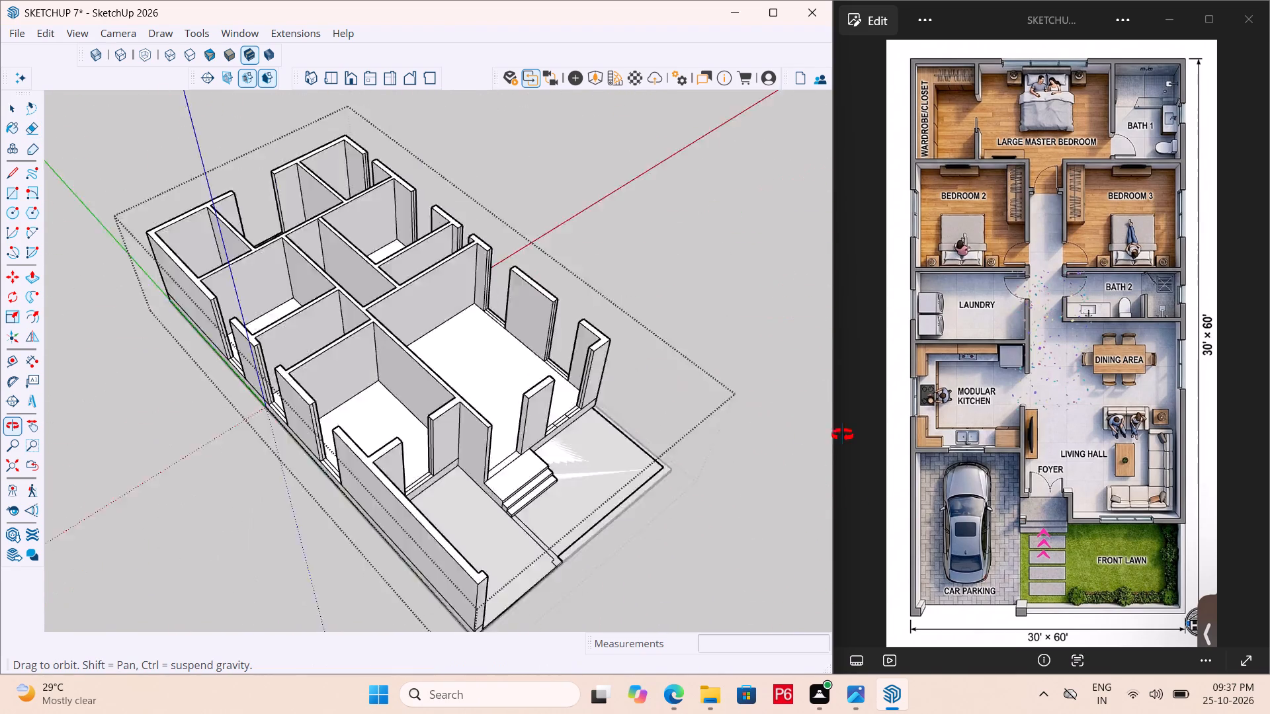
{"action": "middle_click_drag", "start_coordinate": [843, 435], "coordinate": [388, 391]}
{"action": "middle_click", "coordinate": [386, 432]}
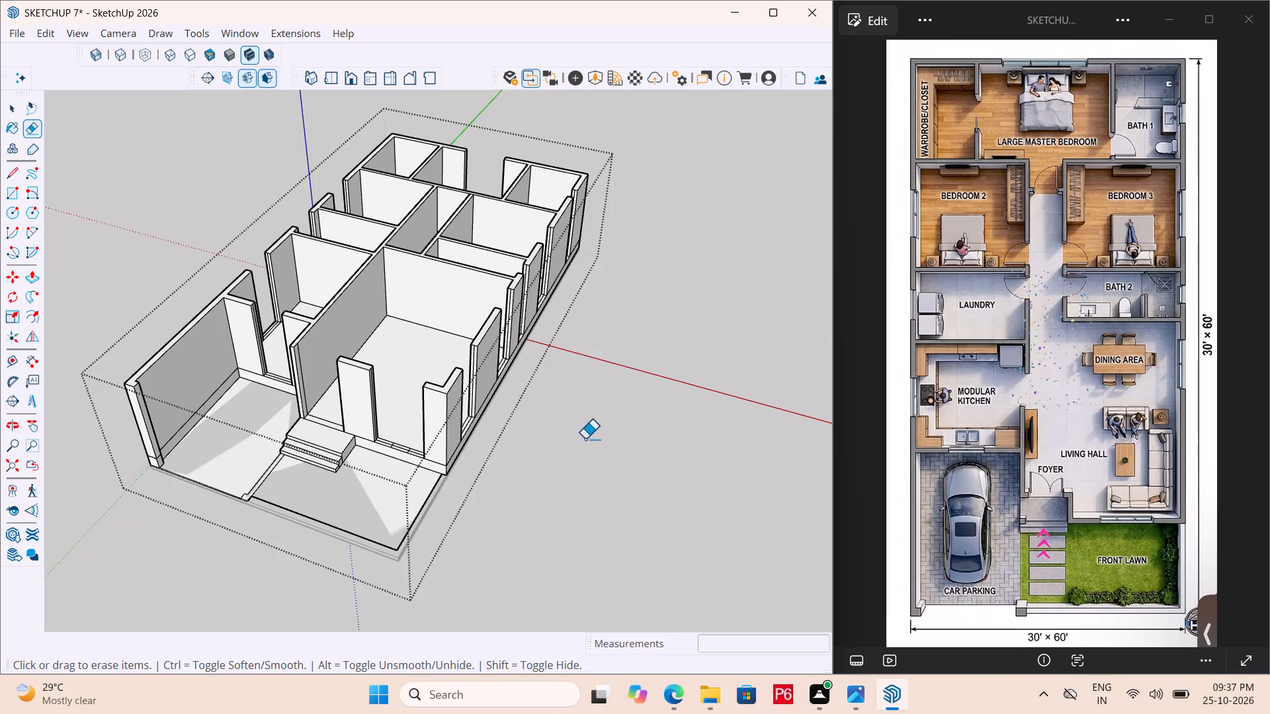
Exit editing of the house group and save the model.
{"action": "key", "text": "space"}
{"action": "left_click", "coordinate": [591, 431]}
{"action": "key", "text": "ctrl+s"}
{"action": "key", "text": "ctrl+s"}
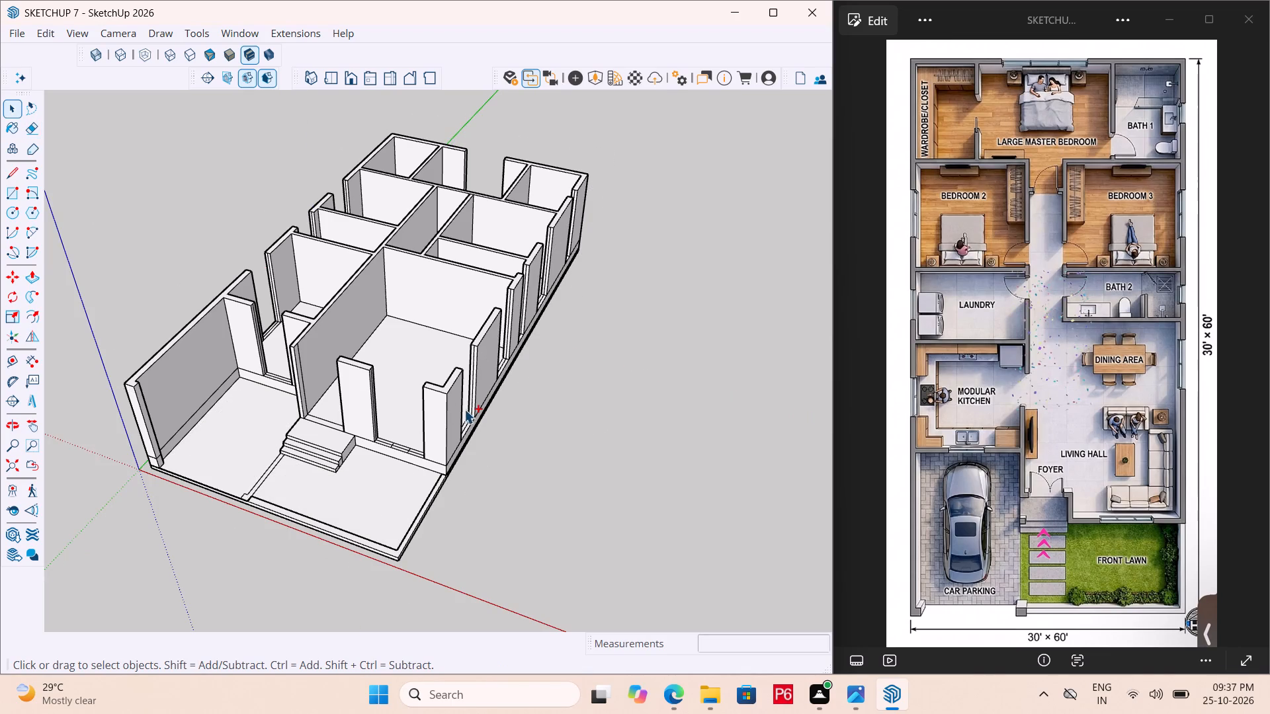
Open the house group for editing.
{"action": "left_click", "coordinate": [460, 405]}
{"action": "double_click", "coordinate": [452, 403]}
Examine the whole house's walls and openings from the front and from above.
{"action": "middle_click_drag", "start_coordinate": [360, 445], "coordinate": [357, 412]}
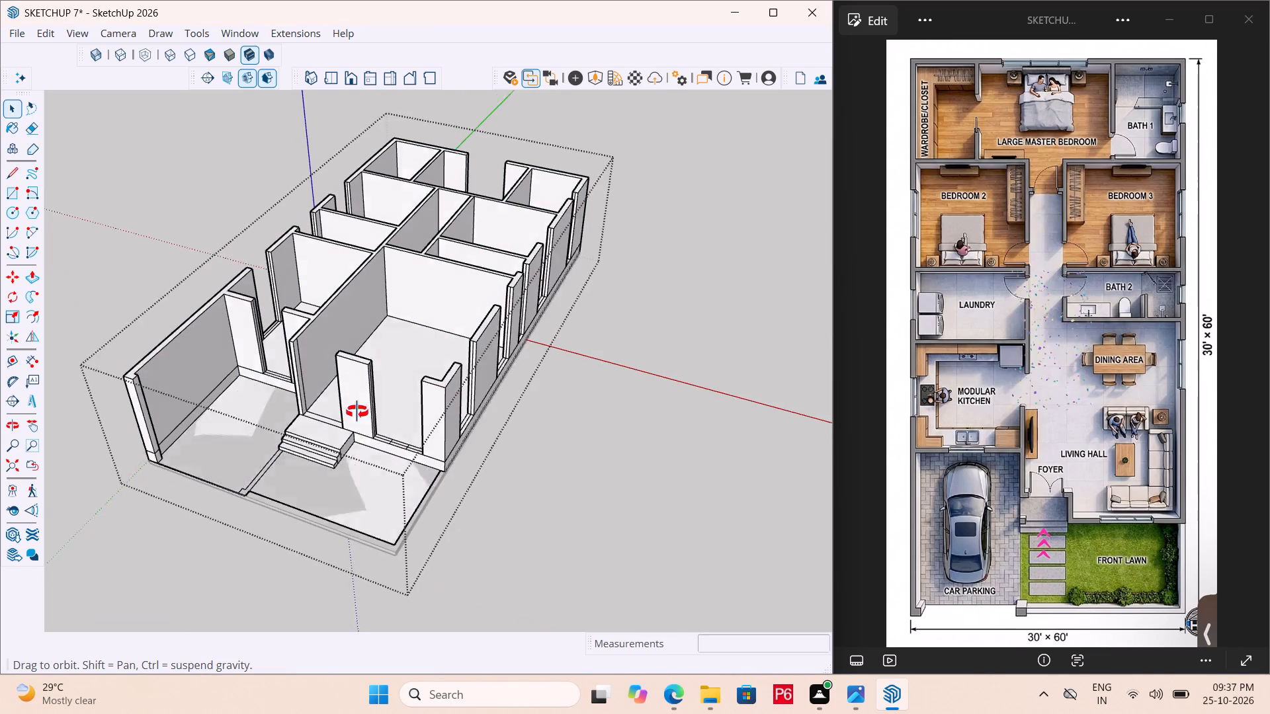
{"action": "middle_click_drag", "start_coordinate": [357, 412], "coordinate": [368, 446]}
{"action": "scroll", "coordinate": [643, 427], "scroll_direction": "down", "scroll_amount": 2}
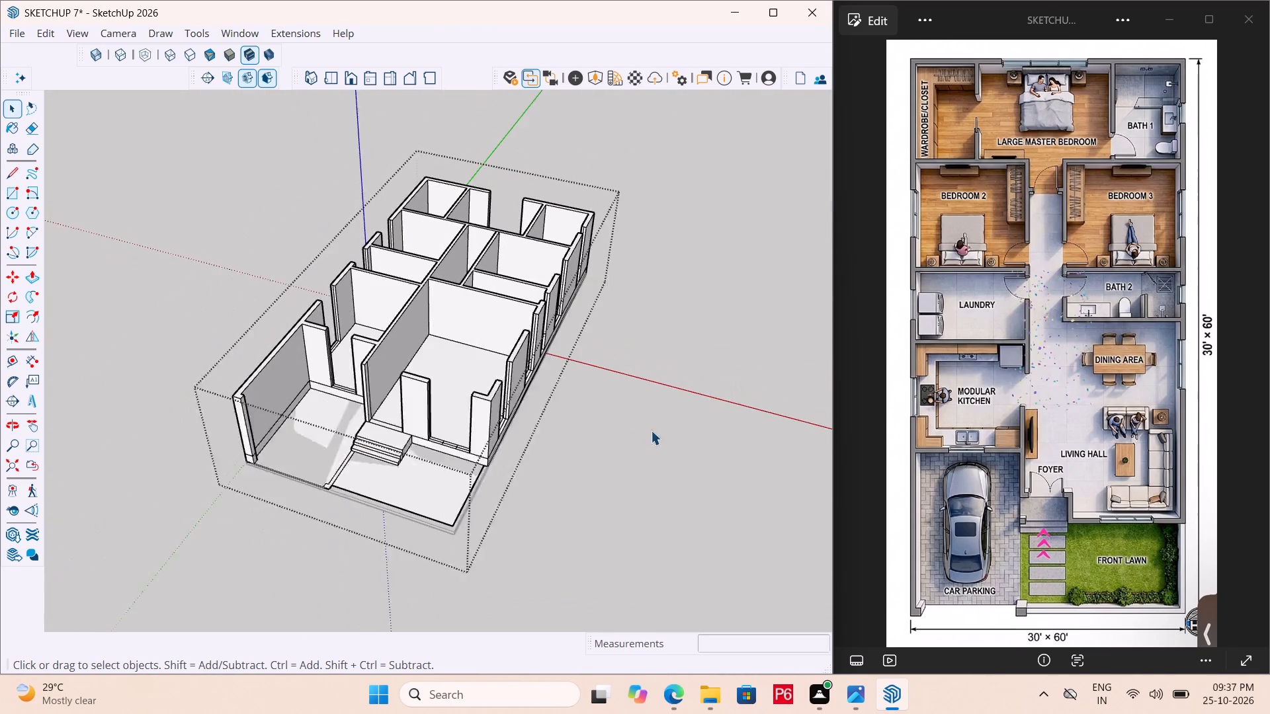
{"action": "scroll", "coordinate": [651, 430], "scroll_direction": "down", "scroll_amount": 3}
{"action": "middle_click_drag", "start_coordinate": [485, 446], "coordinate": [512, 242]}
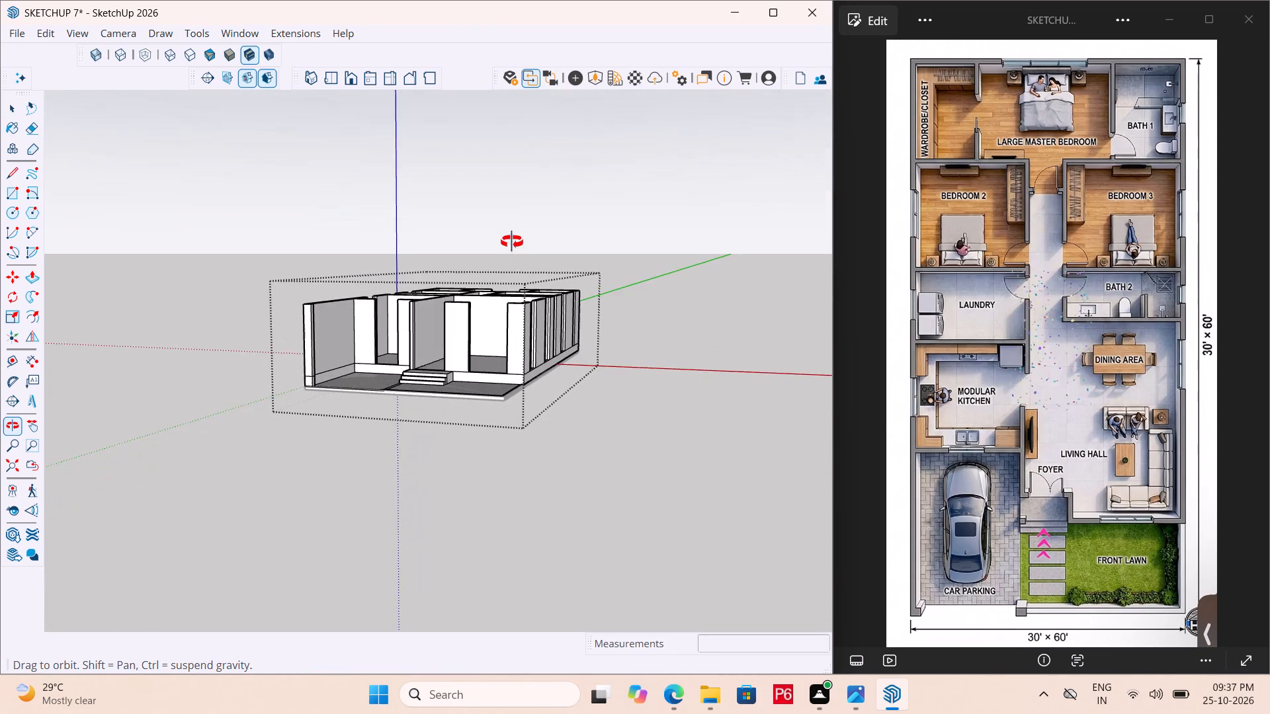
{"action": "middle_click_drag", "start_coordinate": [512, 242], "coordinate": [491, 276]}
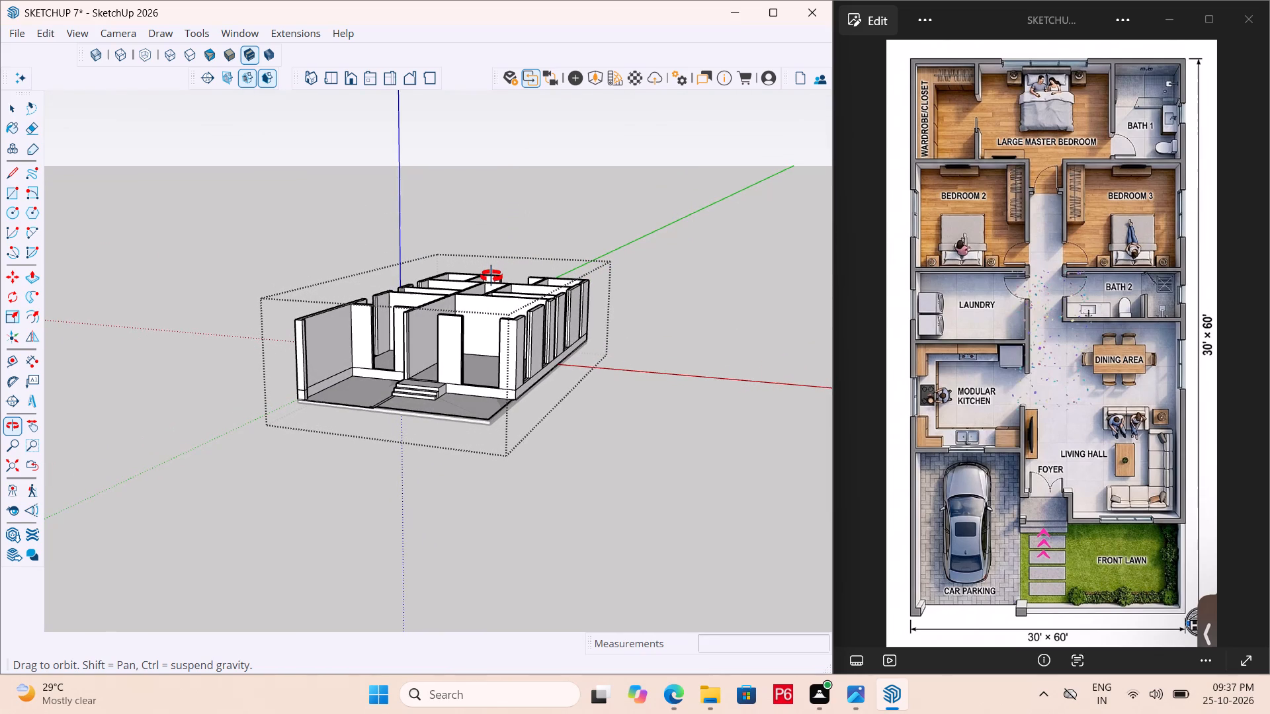
{"action": "middle_click_drag", "start_coordinate": [491, 276], "coordinate": [468, 317]}
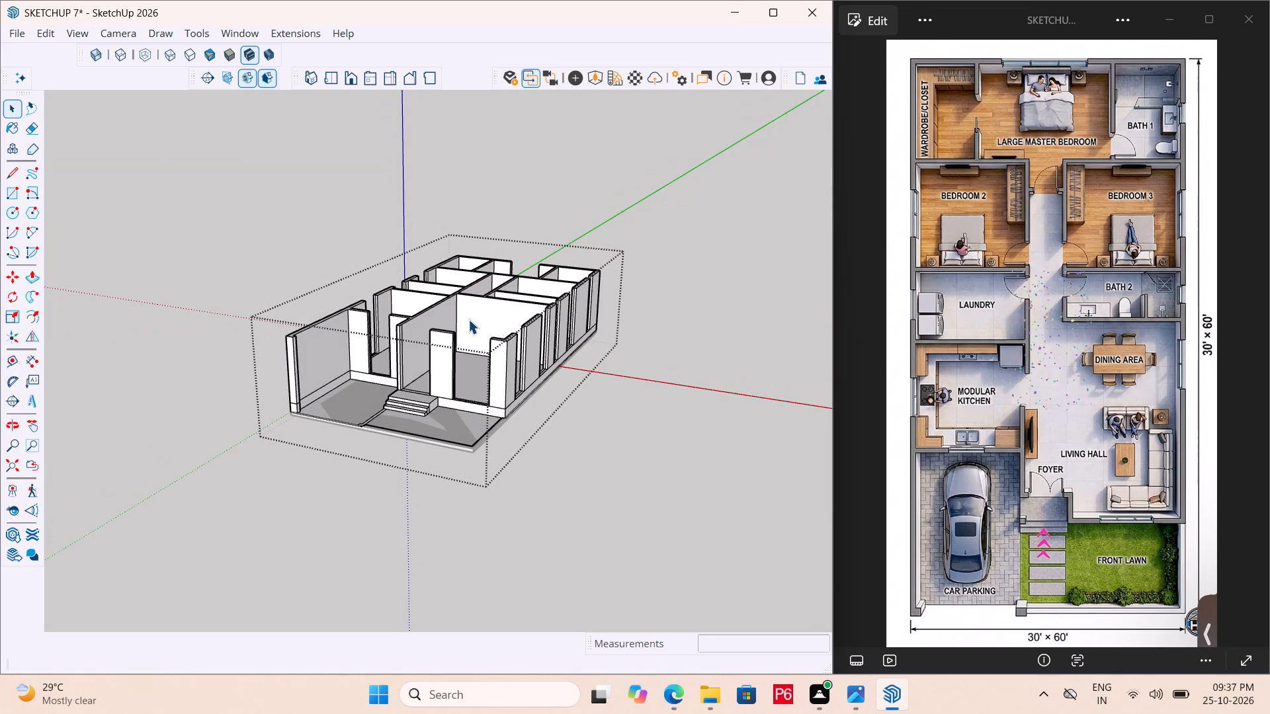
{"action": "scroll", "coordinate": [419, 292], "scroll_direction": "down", "scroll_amount": 1}
{"action": "middle_click_drag", "start_coordinate": [415, 294], "coordinate": [349, 399]}
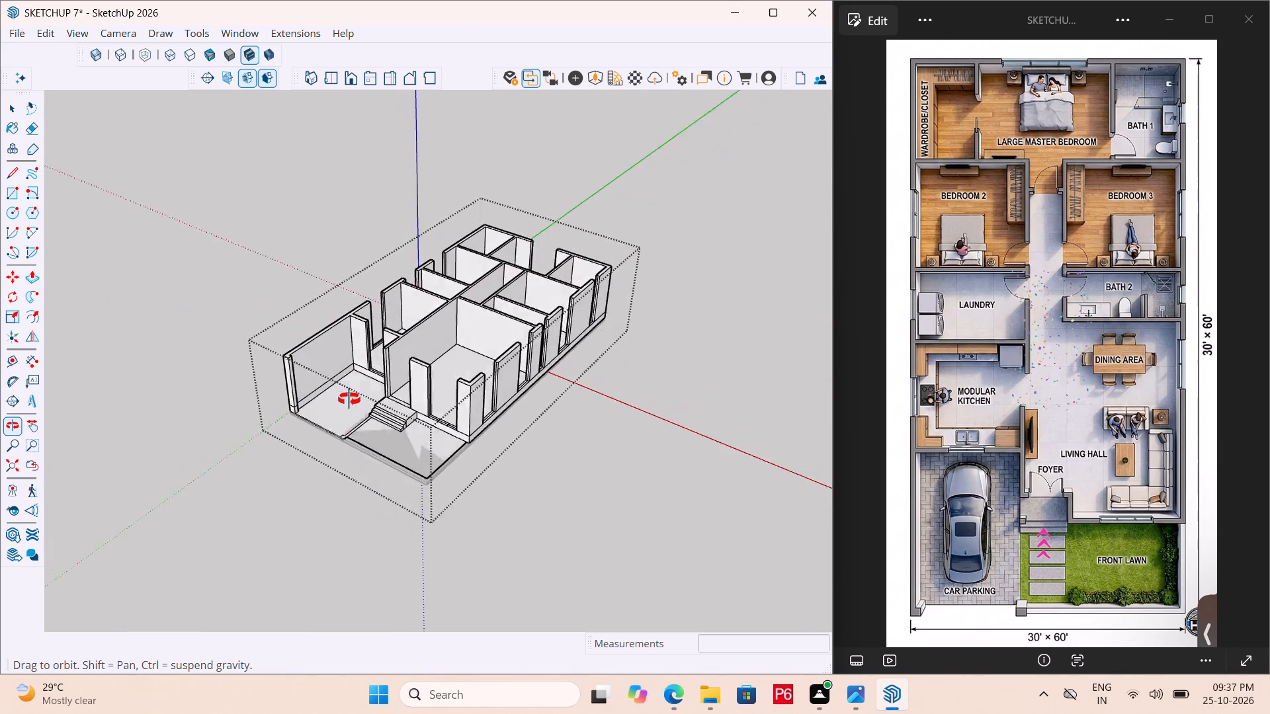
{"action": "middle_click_drag", "start_coordinate": [349, 399], "coordinate": [405, 404]}
Erase the vertical seam lines on both jamb faces of the living hall's front window opening.
{"action": "scroll", "coordinate": [474, 386], "scroll_direction": "up", "scroll_amount": 9}
{"action": "middle_click_drag", "start_coordinate": [397, 356], "coordinate": [325, 310]}
{"action": "scroll", "coordinate": [325, 310], "scroll_direction": "up", "scroll_amount": 5}
{"action": "key", "text": "e"}
{"action": "double_click", "coordinate": [329, 308]}
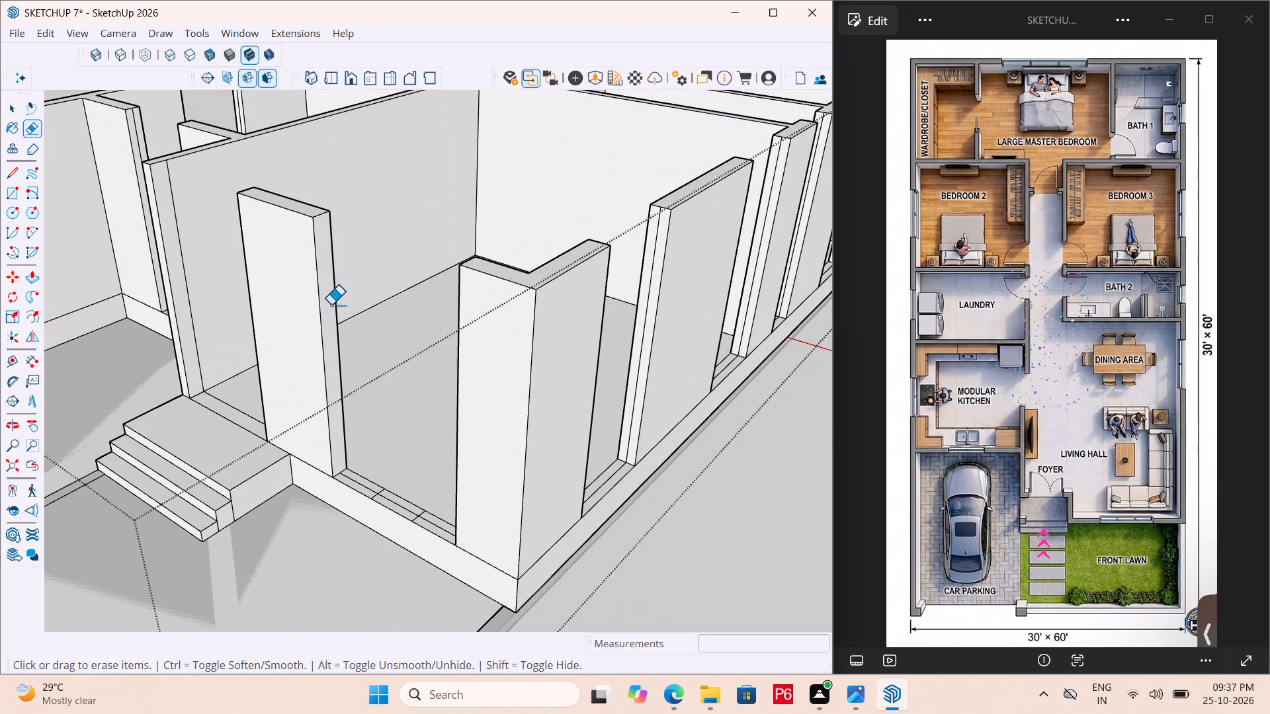
{"action": "middle_click_drag", "start_coordinate": [382, 438], "coordinate": [769, 454]}
{"action": "scroll", "coordinate": [795, 308], "scroll_direction": "down", "scroll_amount": 10}
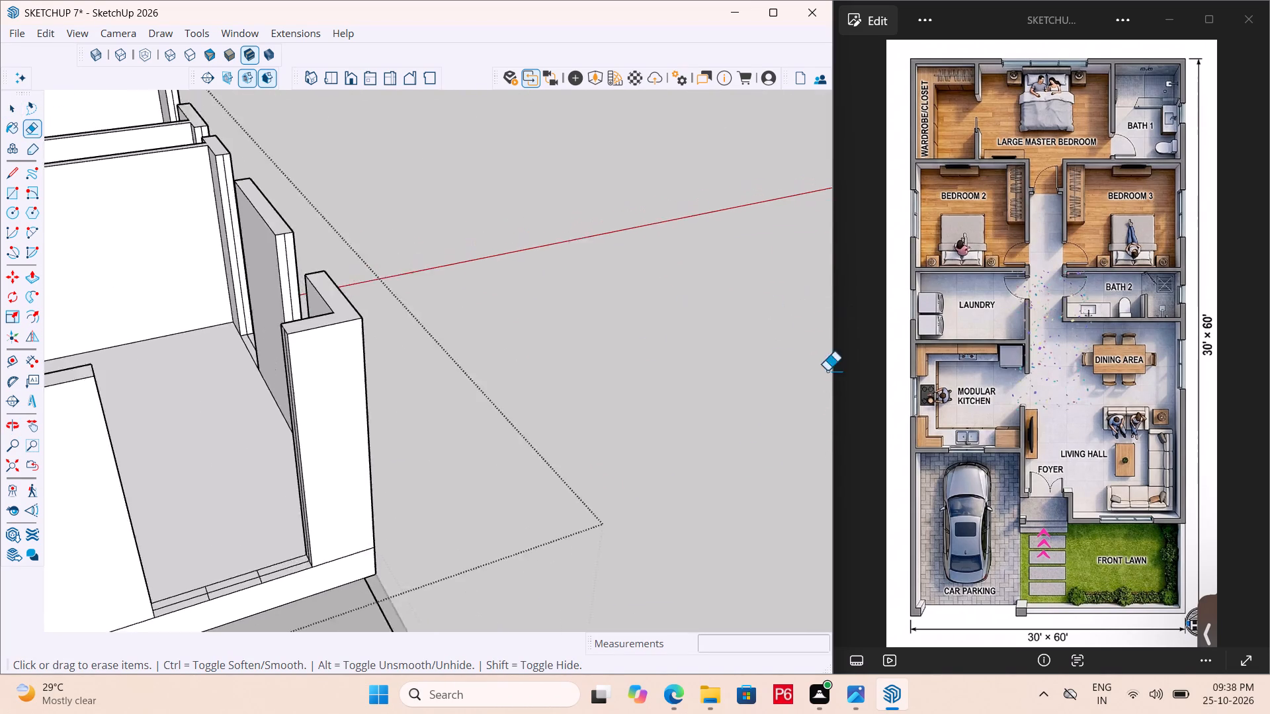
{"action": "scroll", "coordinate": [827, 371], "scroll_direction": "down", "scroll_amount": 2}
{"action": "scroll", "coordinate": [711, 377], "scroll_direction": "down", "scroll_amount": 6}
{"action": "middle_click_drag", "start_coordinate": [550, 406], "coordinate": [689, 393]}
{"action": "scroll", "coordinate": [687, 385], "scroll_direction": "up", "scroll_amount": 11}
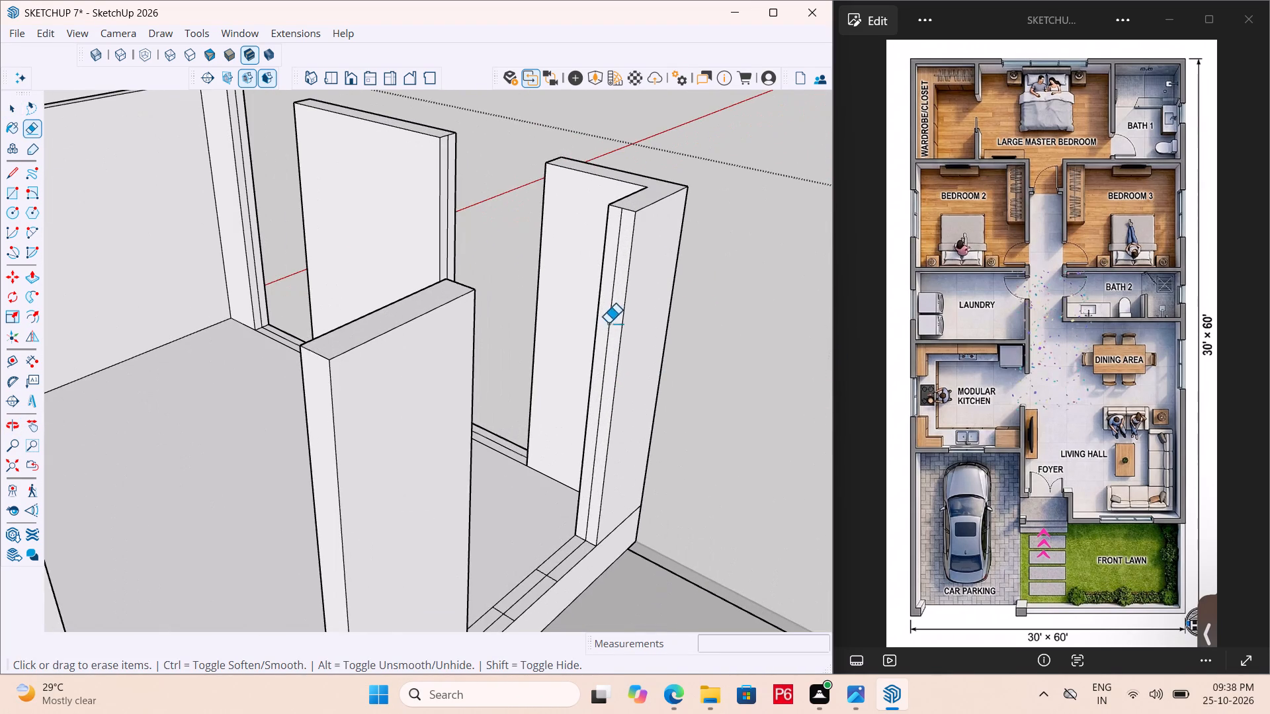
{"action": "left_click", "coordinate": [610, 321]}
{"action": "scroll", "coordinate": [720, 294], "scroll_direction": "down", "scroll_amount": 1}
{"action": "middle_click_drag", "start_coordinate": [720, 294], "coordinate": [122, 306]}
{"action": "scroll", "coordinate": [241, 336], "scroll_direction": "down", "scroll_amount": 6}
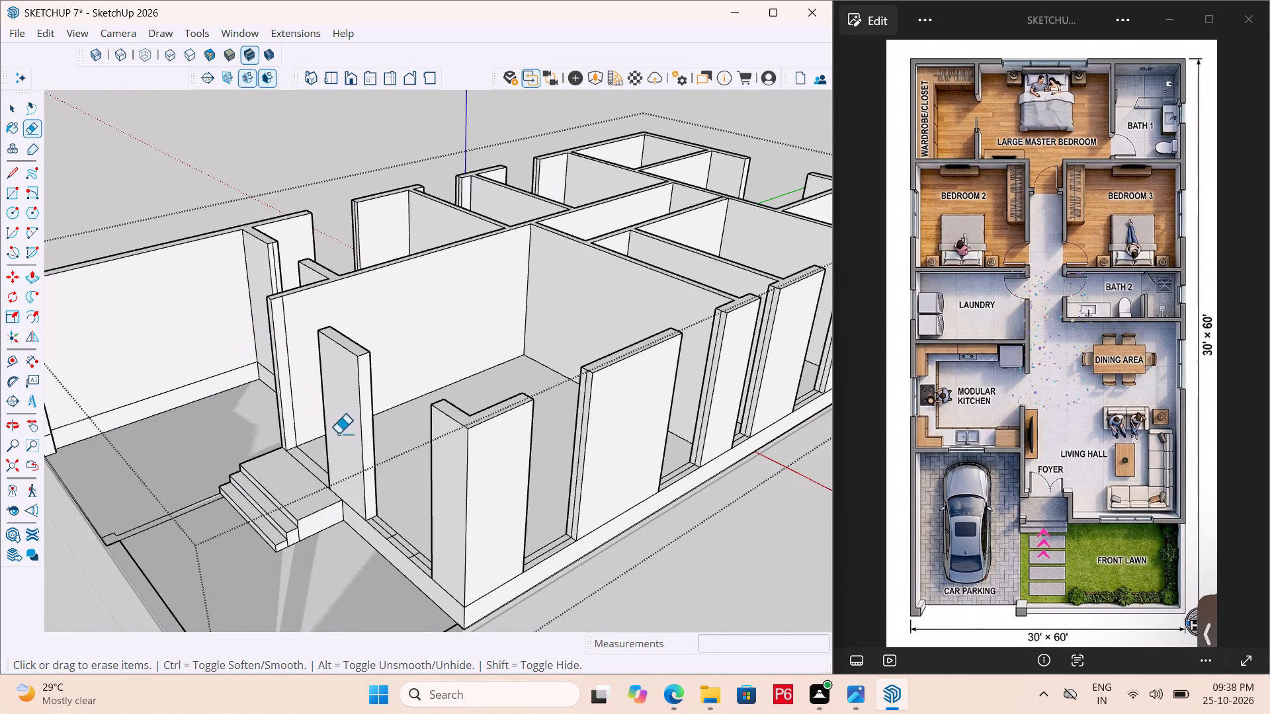
Place guides on the front window jamb beside the steps, 3'6" below the wall top and a further 4' below that.
{"action": "scroll", "coordinate": [365, 456], "scroll_direction": "up", "scroll_amount": 6}
{"action": "key", "text": "t"}
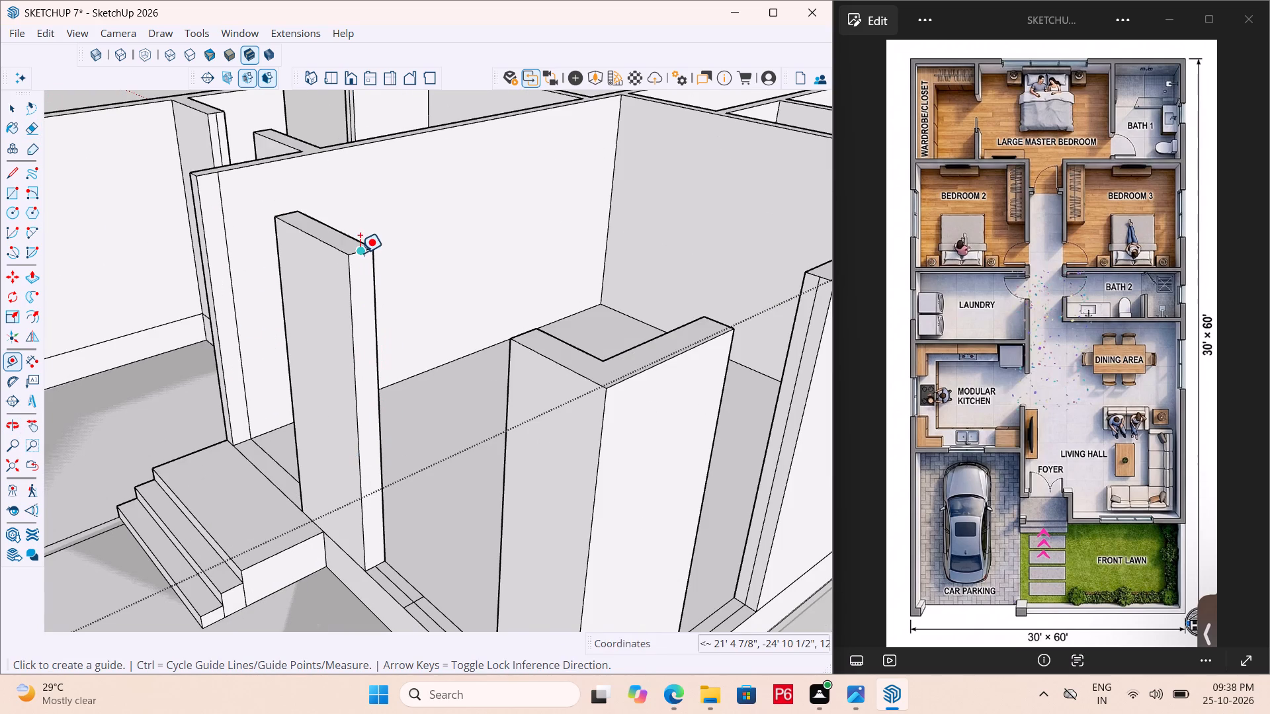
{"action": "left_click", "coordinate": [360, 253]}
{"action": "key", "text": "3"}
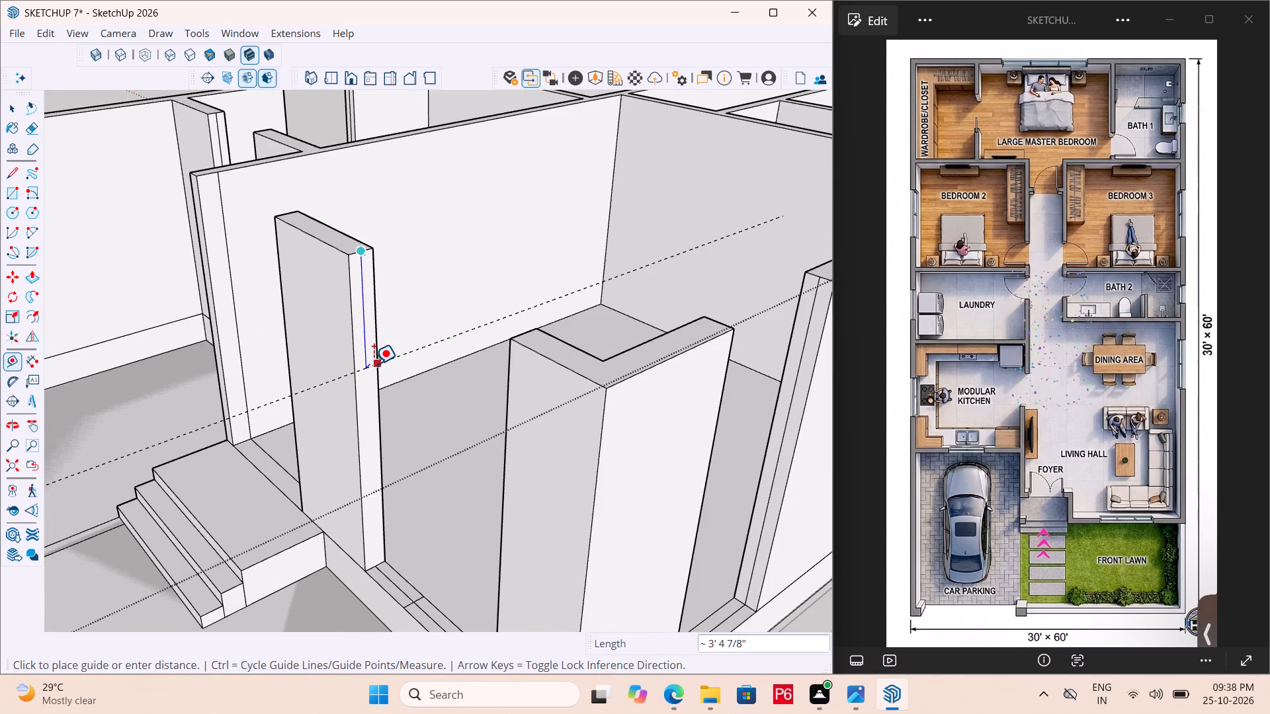
{"action": "type", "text": "'6\""}
{"action": "key", "text": "Return"}
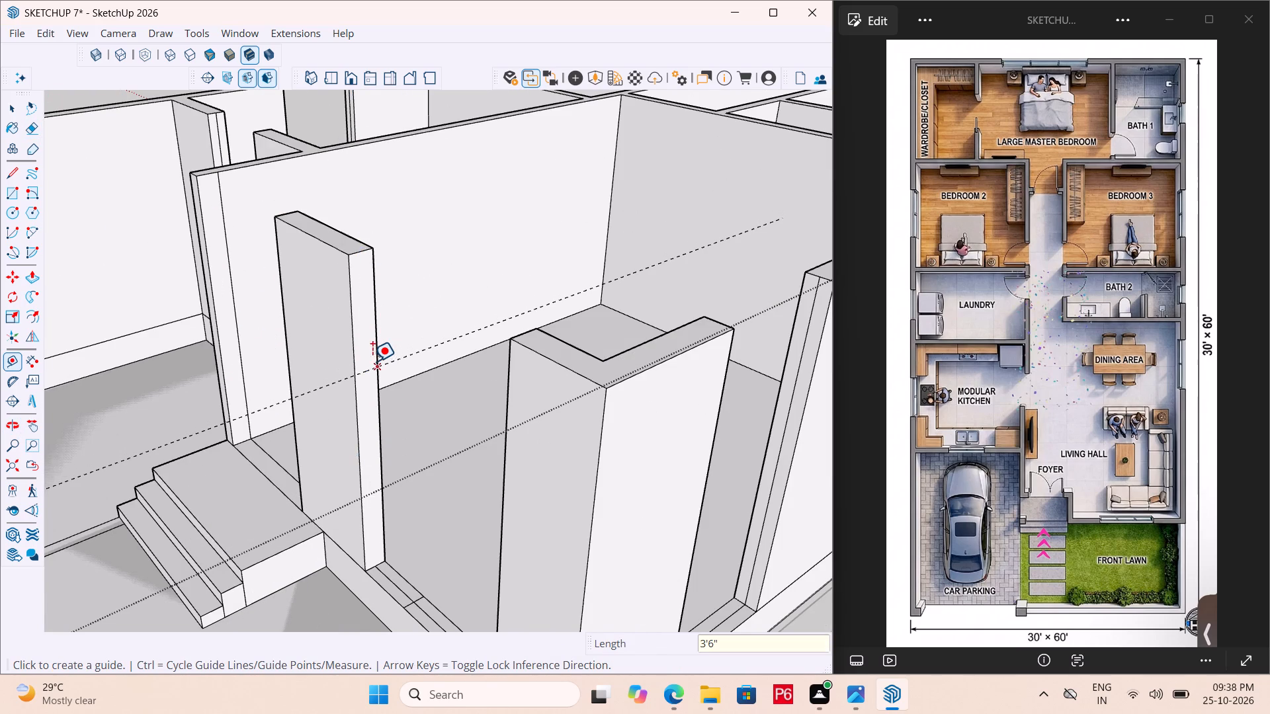
{"action": "scroll", "coordinate": [364, 403], "scroll_direction": "up", "scroll_amount": 4}
{"action": "left_click", "coordinate": [372, 350]}
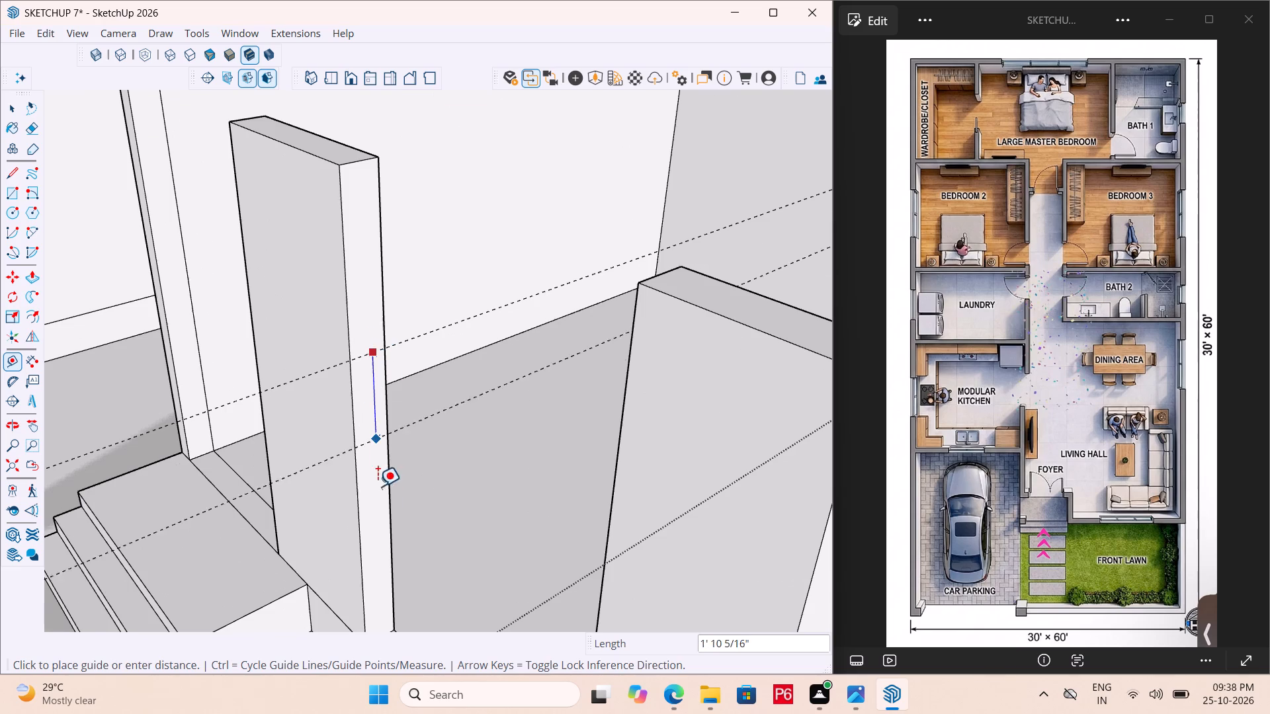
{"action": "type", "text": "4'"}
{"action": "key", "text": "Return"}
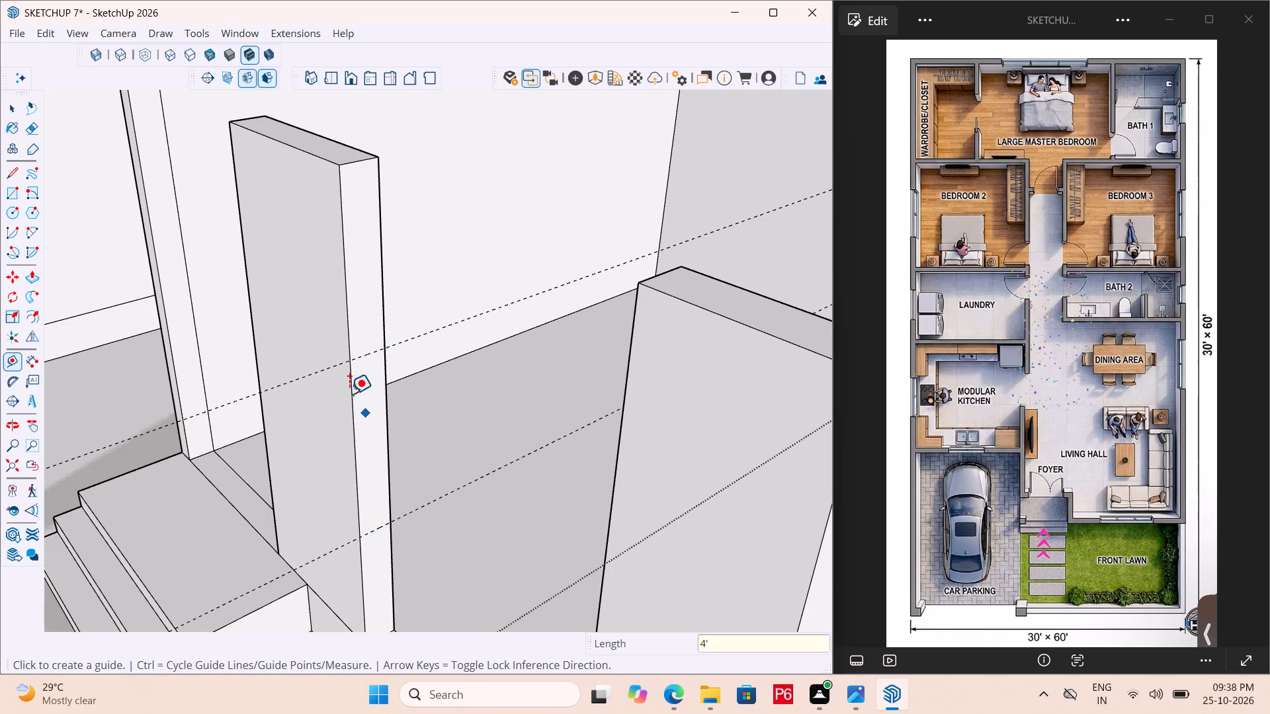
Draw two 9" lines across the front window jamb at the guide heights and erase both guides.
{"action": "scroll", "coordinate": [301, 389], "scroll_direction": "down", "scroll_amount": 5}
{"action": "scroll", "coordinate": [356, 419], "scroll_direction": "up", "scroll_amount": 4}
{"action": "key", "text": "l"}
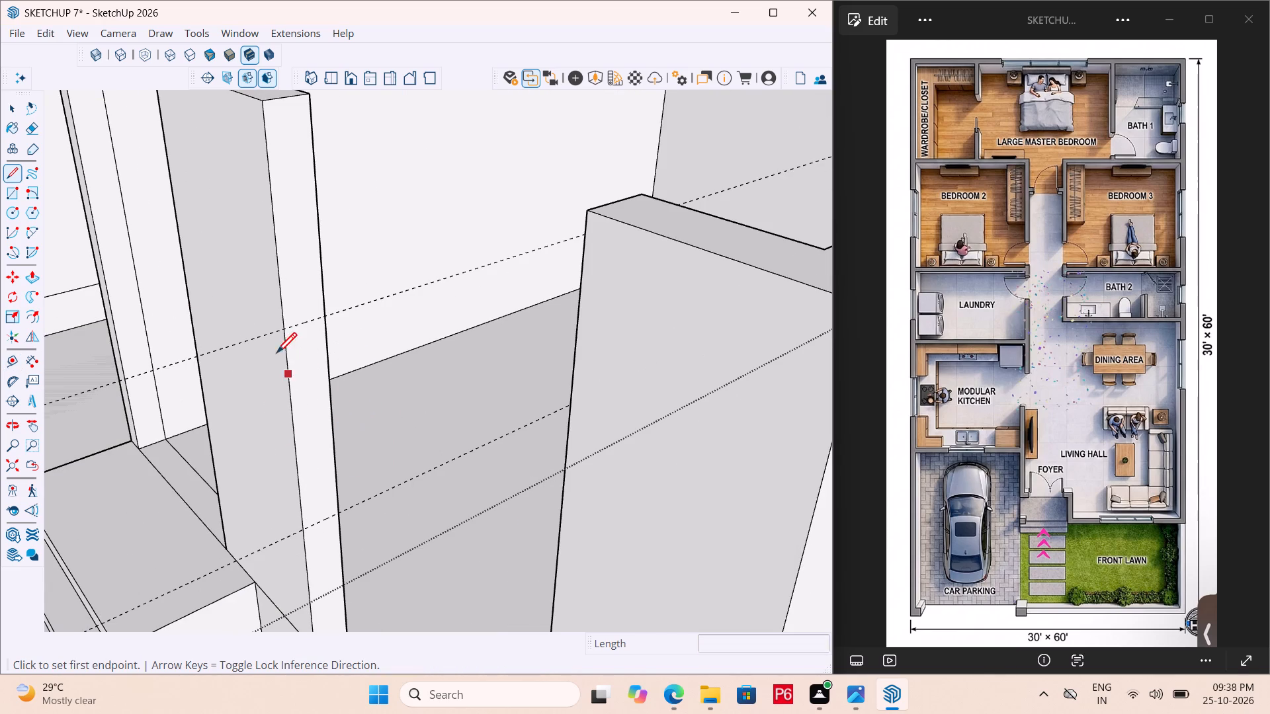
{"action": "left_click_drag", "start_coordinate": [284, 332], "coordinate": [294, 327]}
{"action": "left_click", "coordinate": [325, 317]}
{"action": "left_click", "coordinate": [304, 532]}
{"action": "left_click", "coordinate": [339, 516]}
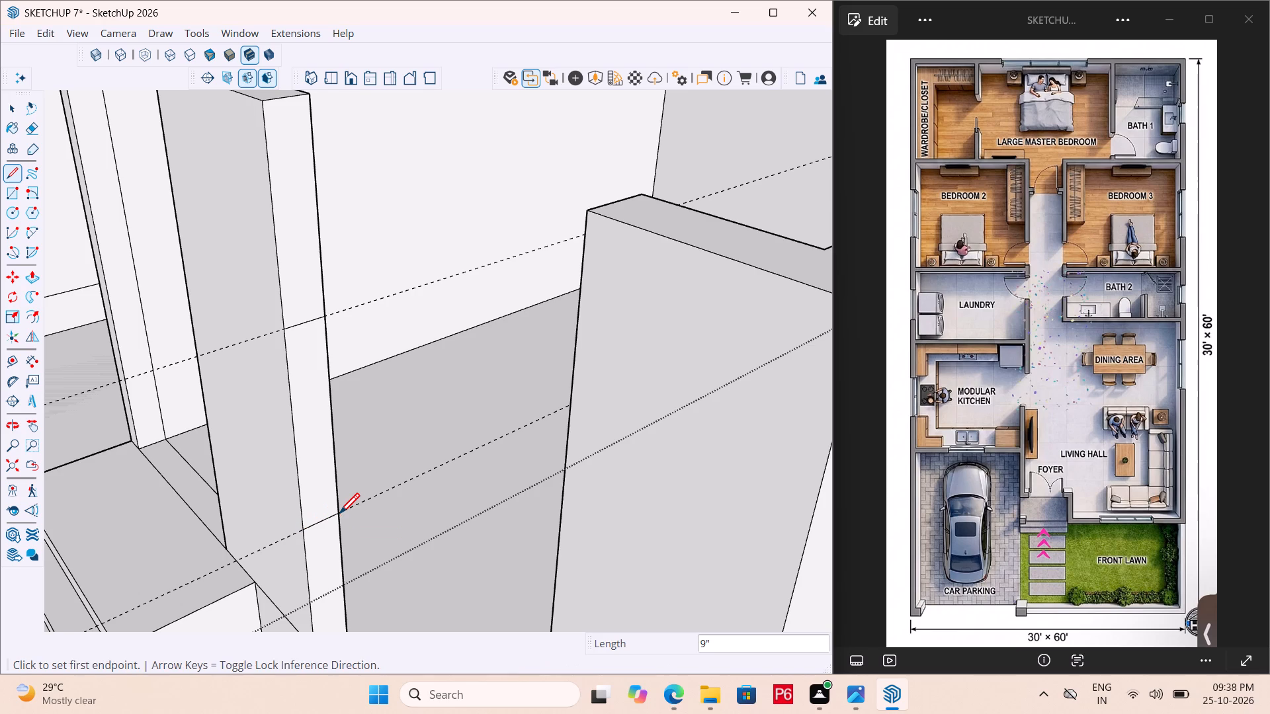
{"action": "key", "text": "e"}
{"action": "left_click_drag", "start_coordinate": [398, 286], "coordinate": [398, 294]}
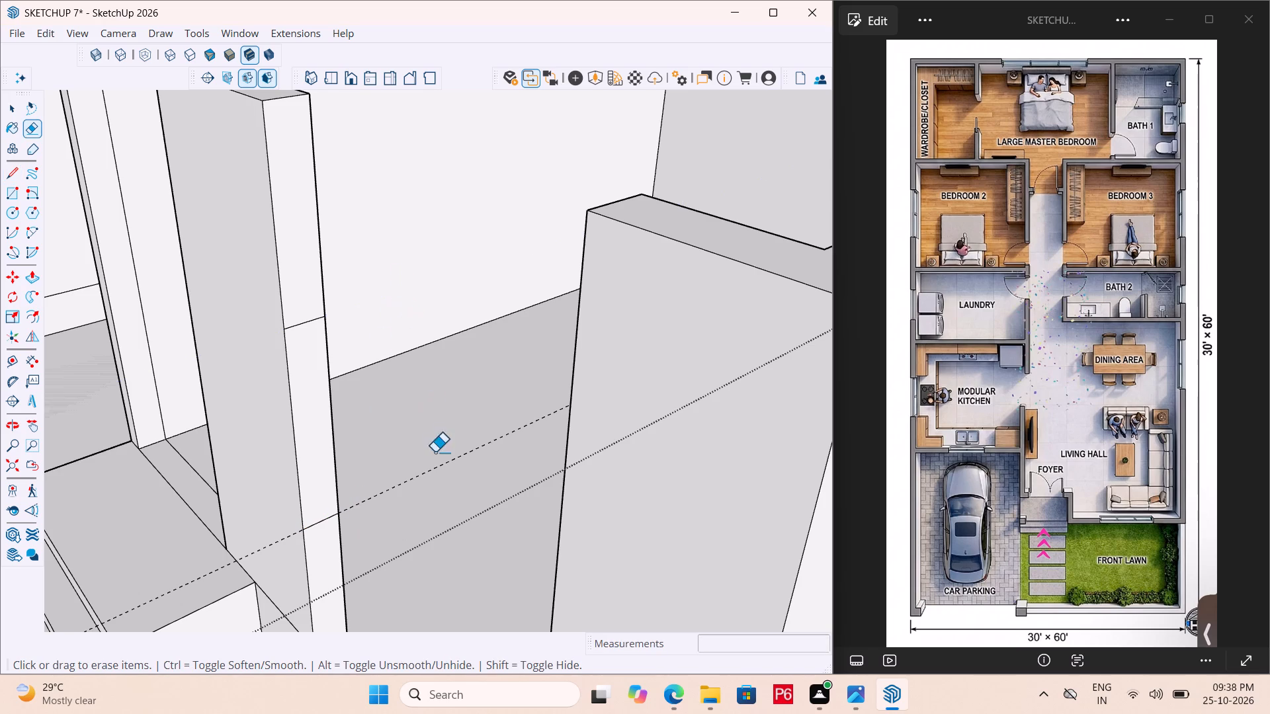
{"action": "left_click_drag", "start_coordinate": [435, 453], "coordinate": [445, 471]}
Push/Pull the jamb's upper section across the front opening to the corner wall, forming the wall above the window.
{"action": "key", "text": "p"}
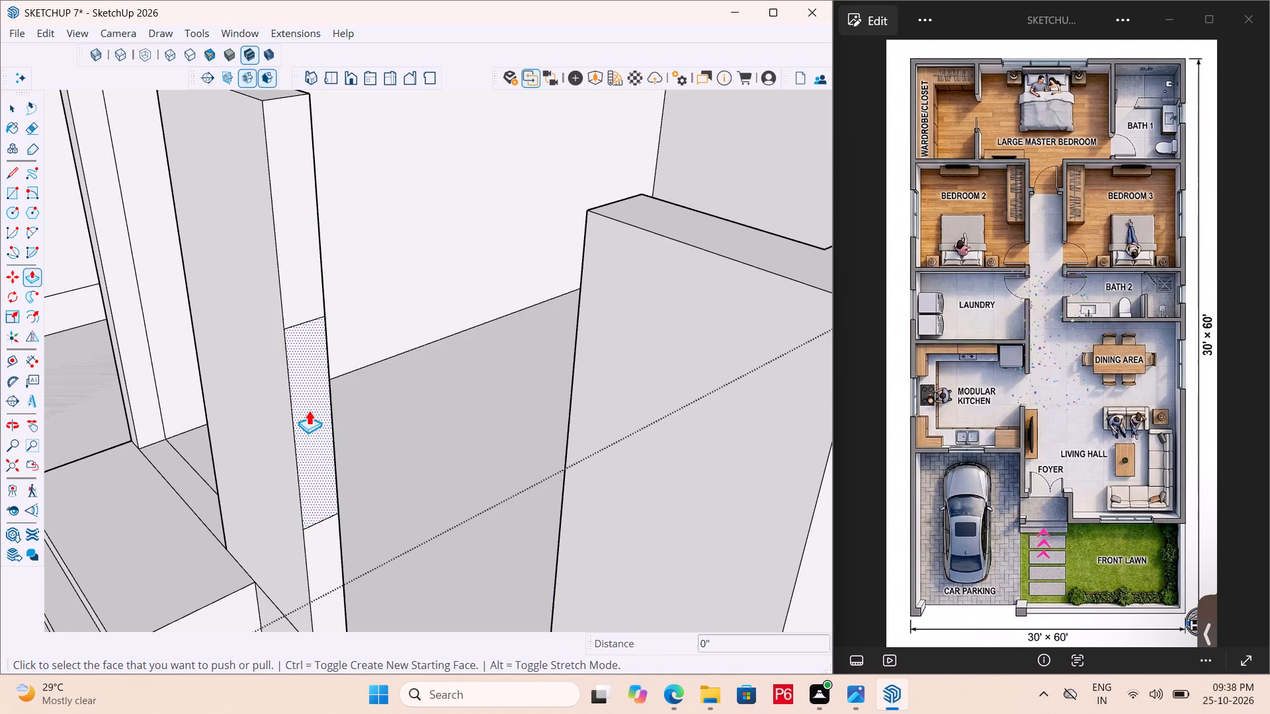
{"action": "left_click", "coordinate": [284, 296]}
{"action": "left_click", "coordinate": [296, 292]}
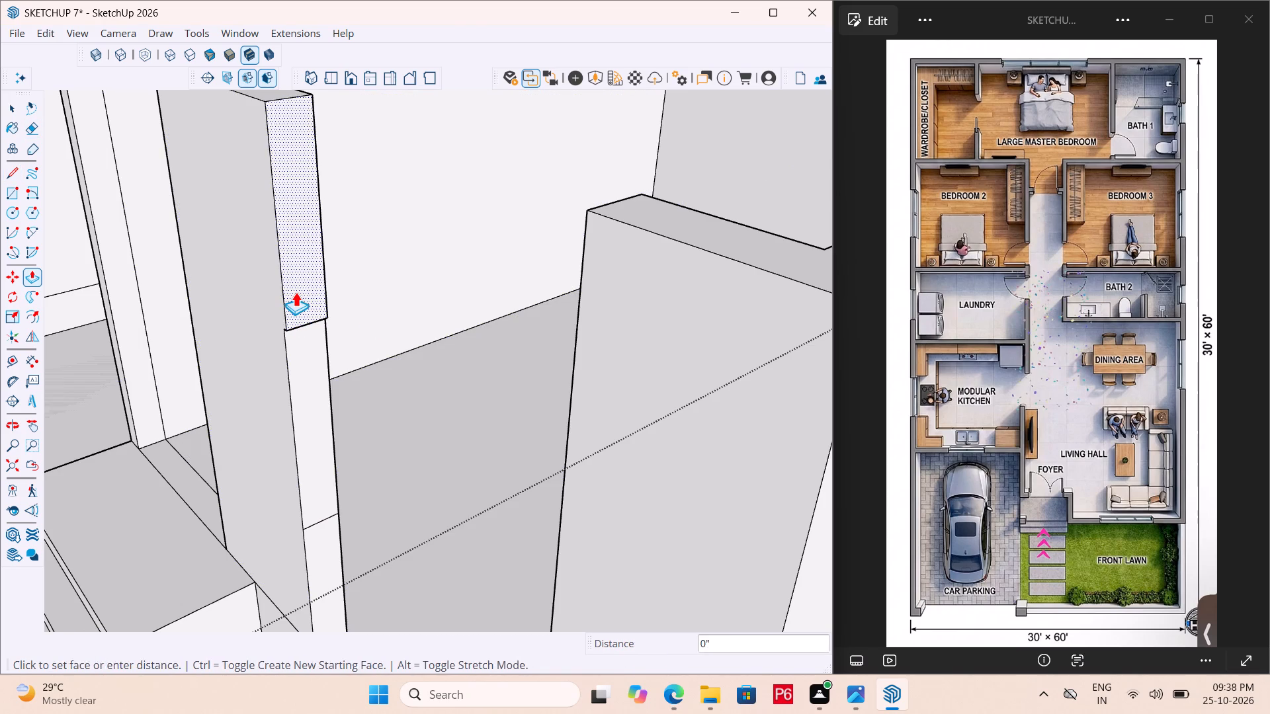
{"action": "left_click", "coordinate": [316, 303]}
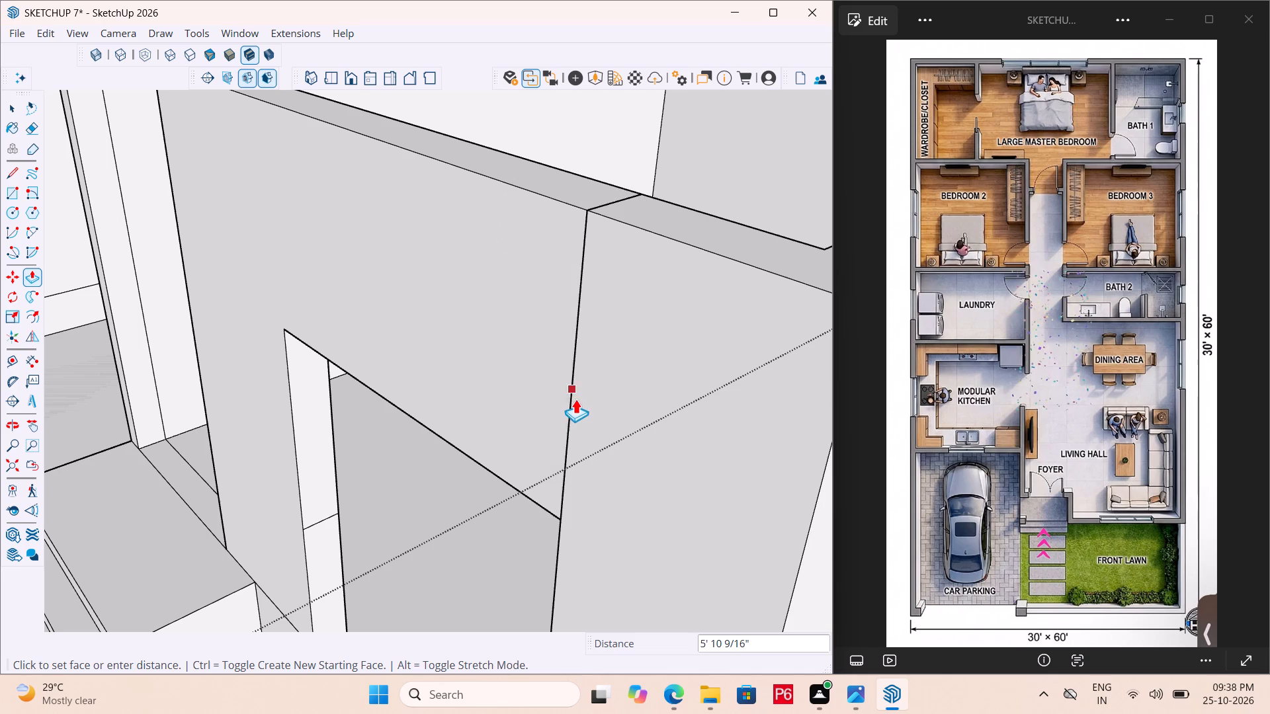
{"action": "left_click", "coordinate": [575, 406]}
Push/Pull the jamb's lower section across the front opening to the corner wall, forming the sill wall below the window.
{"action": "scroll", "coordinate": [456, 173], "scroll_direction": "down", "scroll_amount": 5}
{"action": "double_click", "coordinate": [353, 496]}
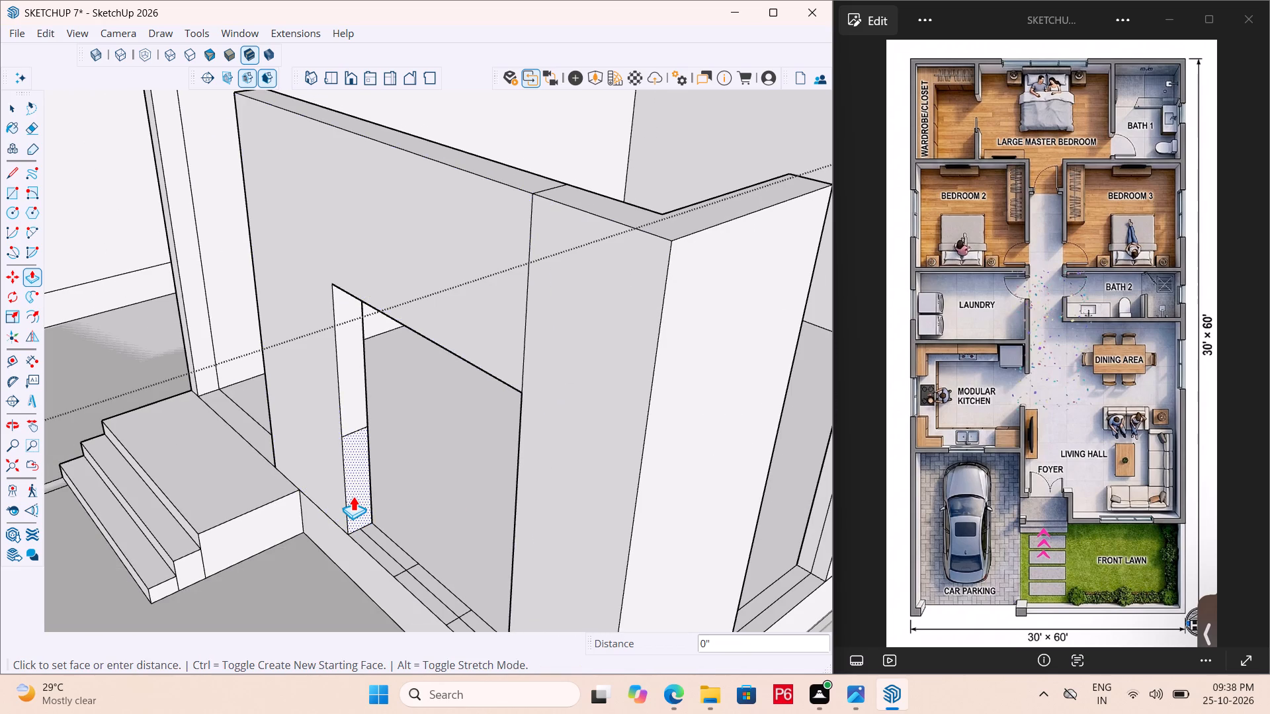
{"action": "scroll", "coordinate": [367, 448], "scroll_direction": "down", "scroll_amount": 3}
{"action": "key", "text": "ctrl+z"}
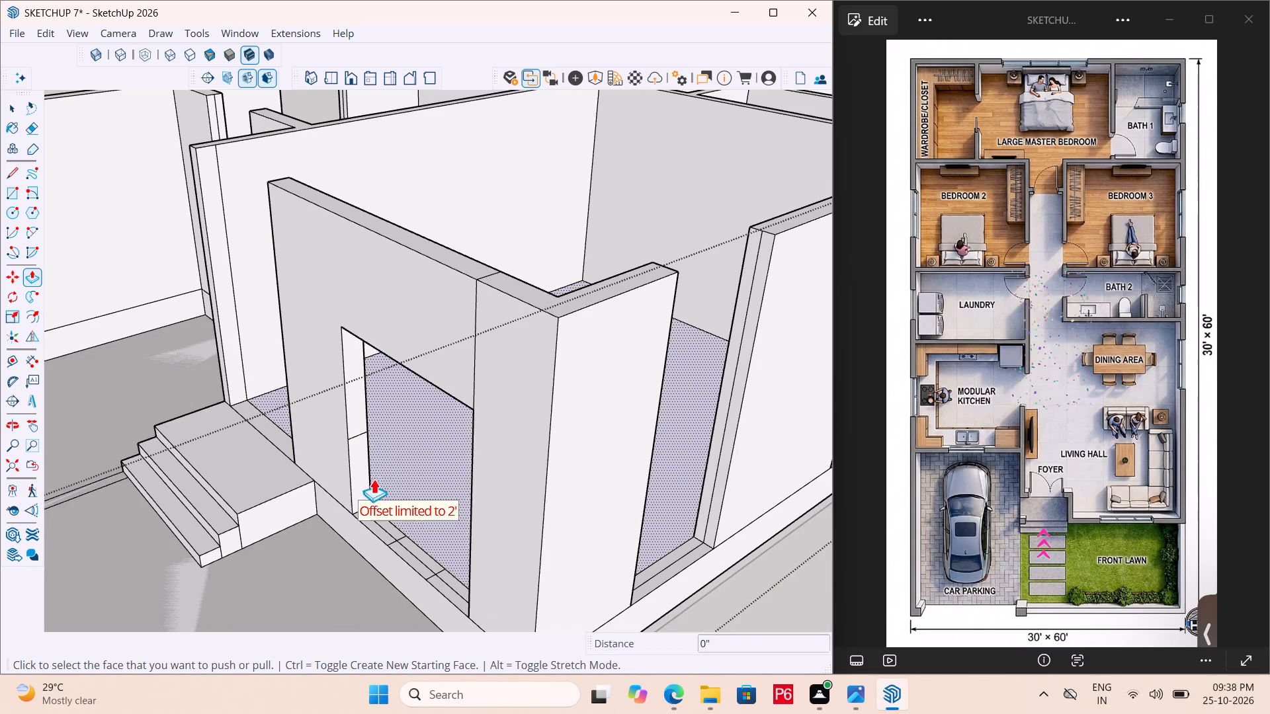
{"action": "left_click", "coordinate": [358, 479]}
{"action": "left_click", "coordinate": [398, 519]}
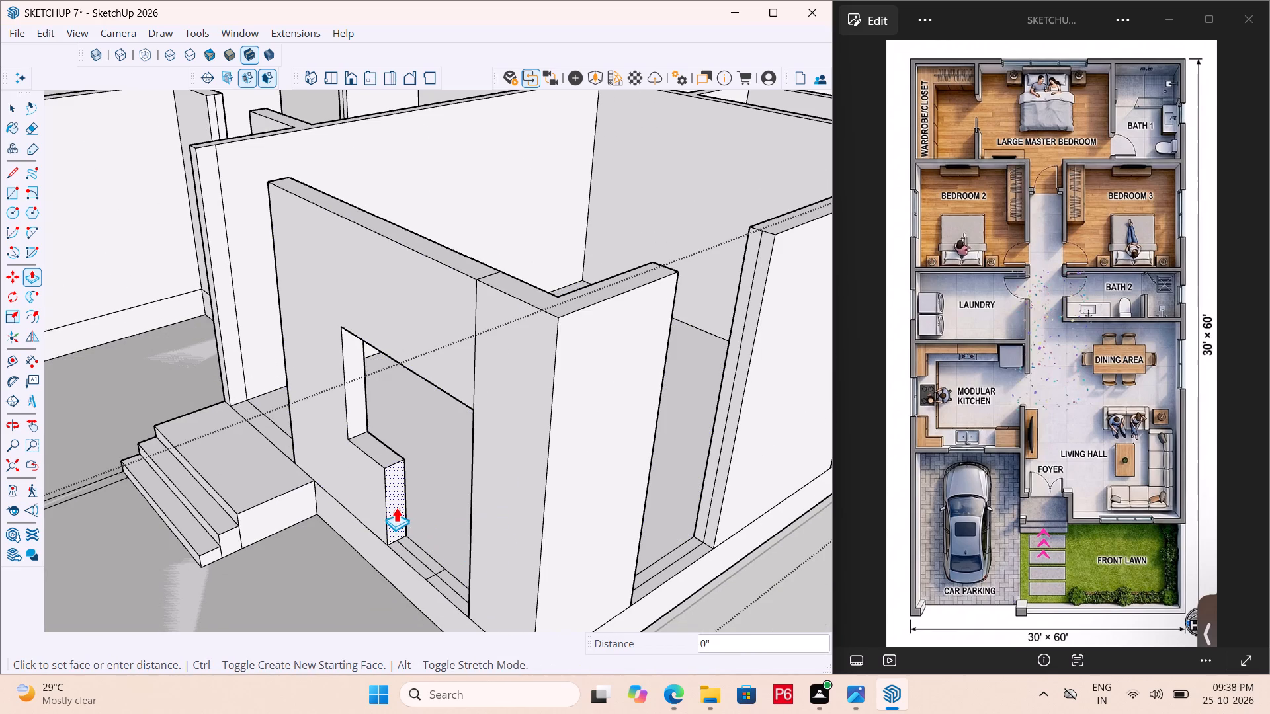
{"action": "left_click", "coordinate": [396, 507]}
{"action": "left_click", "coordinate": [468, 533]}
Erase the seam lines on the outer face and top of the front wall where the window infill meets the corner.
{"action": "scroll", "coordinate": [501, 448], "scroll_direction": "down", "scroll_amount": 6}
{"action": "middle_click_drag", "start_coordinate": [483, 448], "coordinate": [486, 448]}
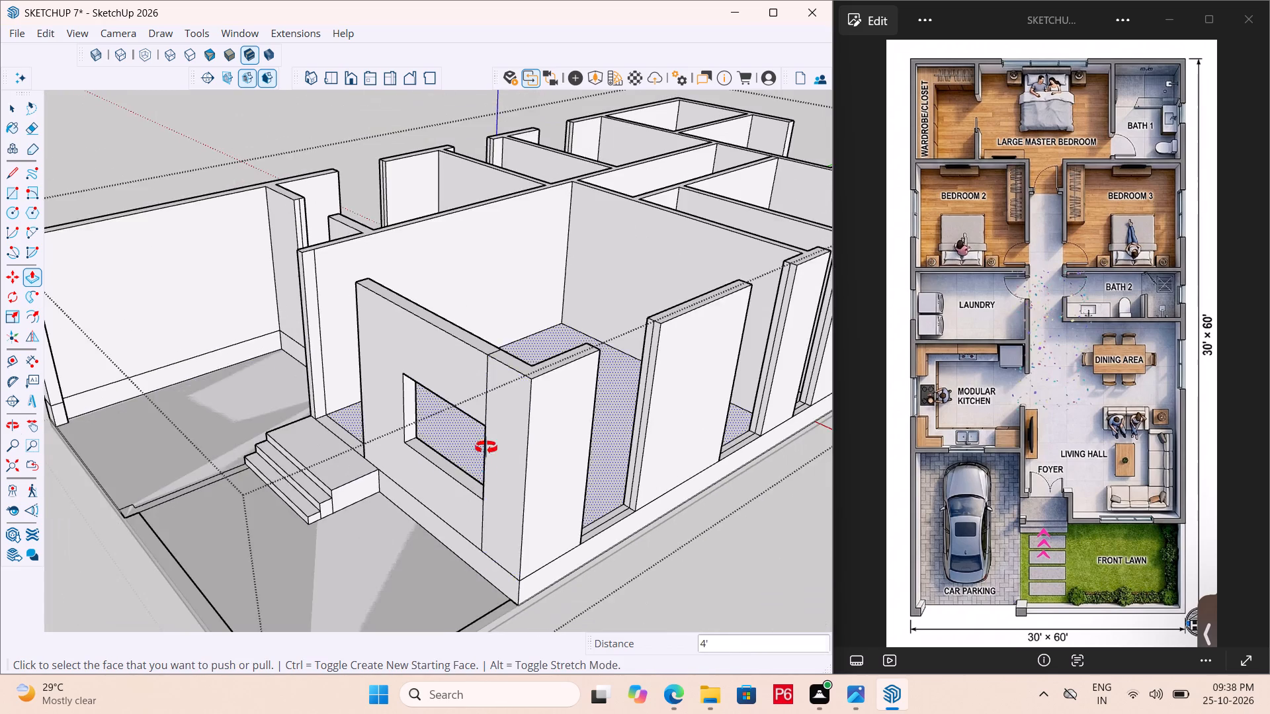
{"action": "middle_click_drag", "start_coordinate": [486, 448], "coordinate": [525, 450]}
{"action": "key", "text": "e"}
{"action": "left_click_drag", "start_coordinate": [507, 393], "coordinate": [527, 396]}
{"action": "left_click", "coordinate": [527, 396]}
{"action": "left_click_drag", "start_coordinate": [520, 510], "coordinate": [515, 510]}
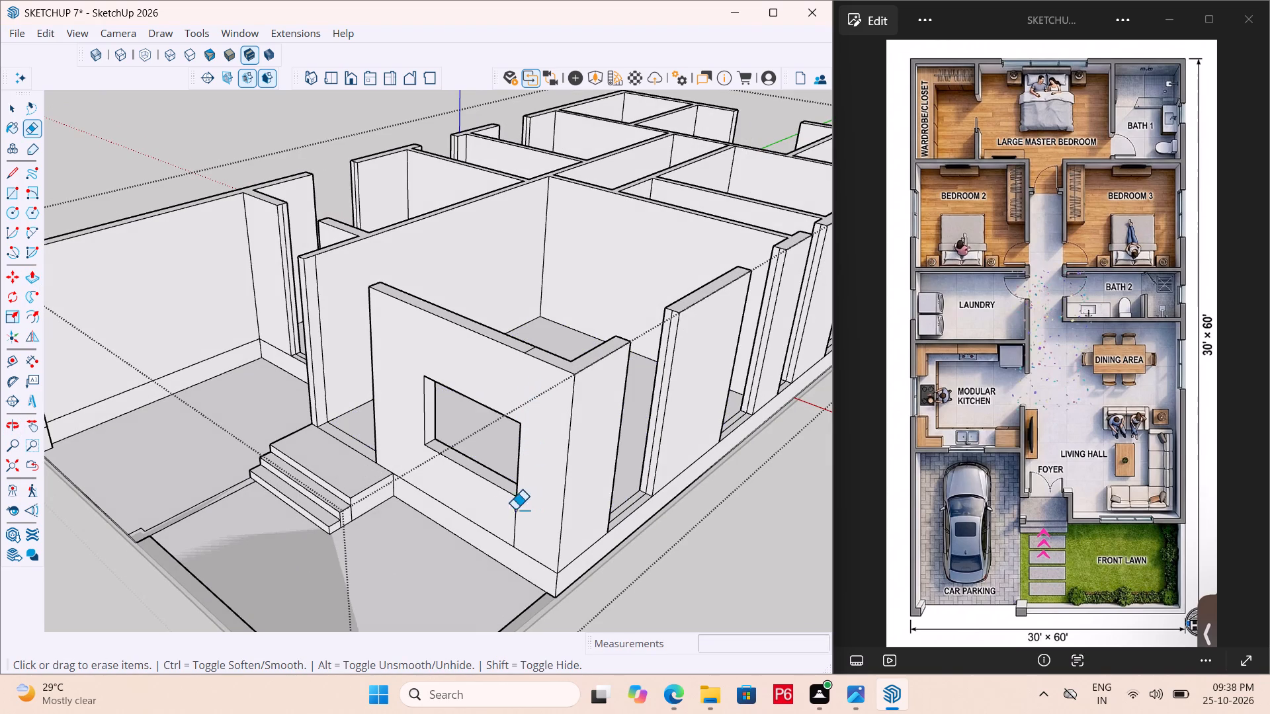
{"action": "left_click_drag", "start_coordinate": [515, 510], "coordinate": [499, 508]}
{"action": "scroll", "coordinate": [532, 344], "scroll_direction": "up", "scroll_amount": 5}
{"action": "left_click_drag", "start_coordinate": [523, 356], "coordinate": [532, 359]}
Erase the seam lines above and below the front window on the living hall's inner wall face.
{"action": "middle_click_drag", "start_coordinate": [633, 381], "coordinate": [448, 383]}
{"action": "scroll", "coordinate": [633, 381], "scroll_direction": "down", "scroll_amount": 1}
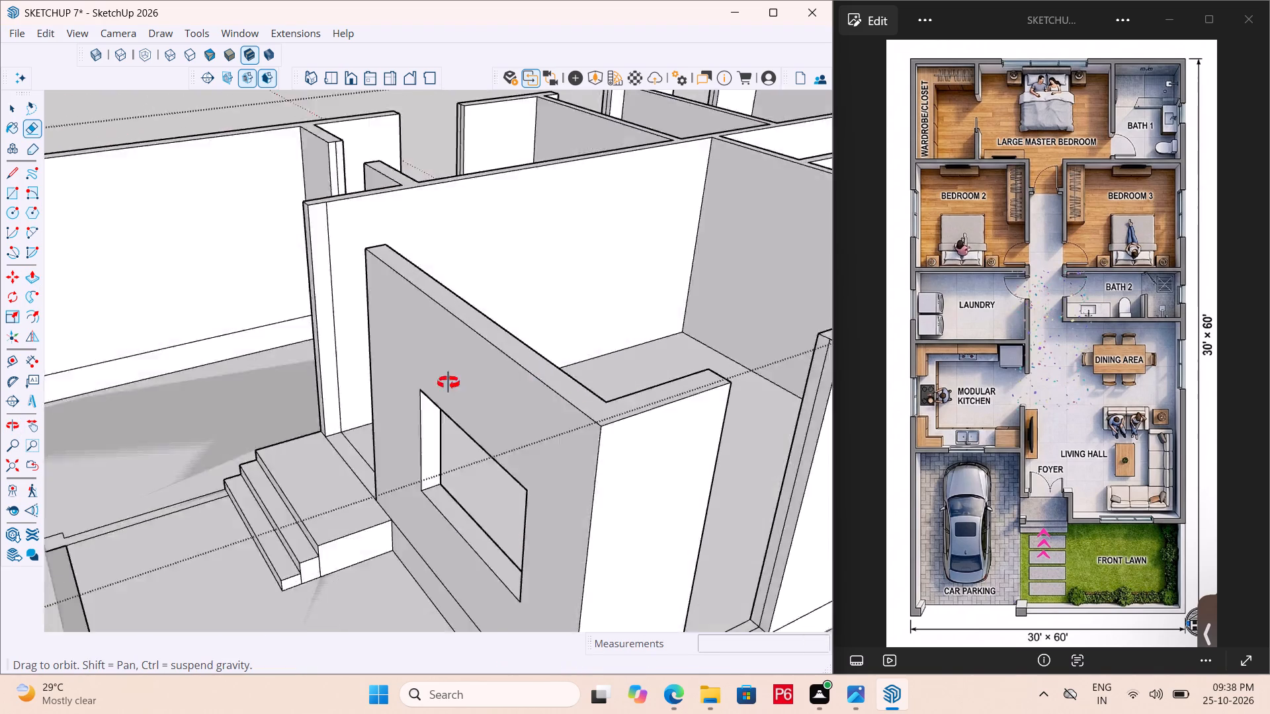
{"action": "middle_click_drag", "start_coordinate": [448, 383], "coordinate": [92, 383]}
{"action": "scroll", "coordinate": [470, 421], "scroll_direction": "down", "scroll_amount": 5}
{"action": "middle_click_drag", "start_coordinate": [634, 496], "coordinate": [433, 469]}
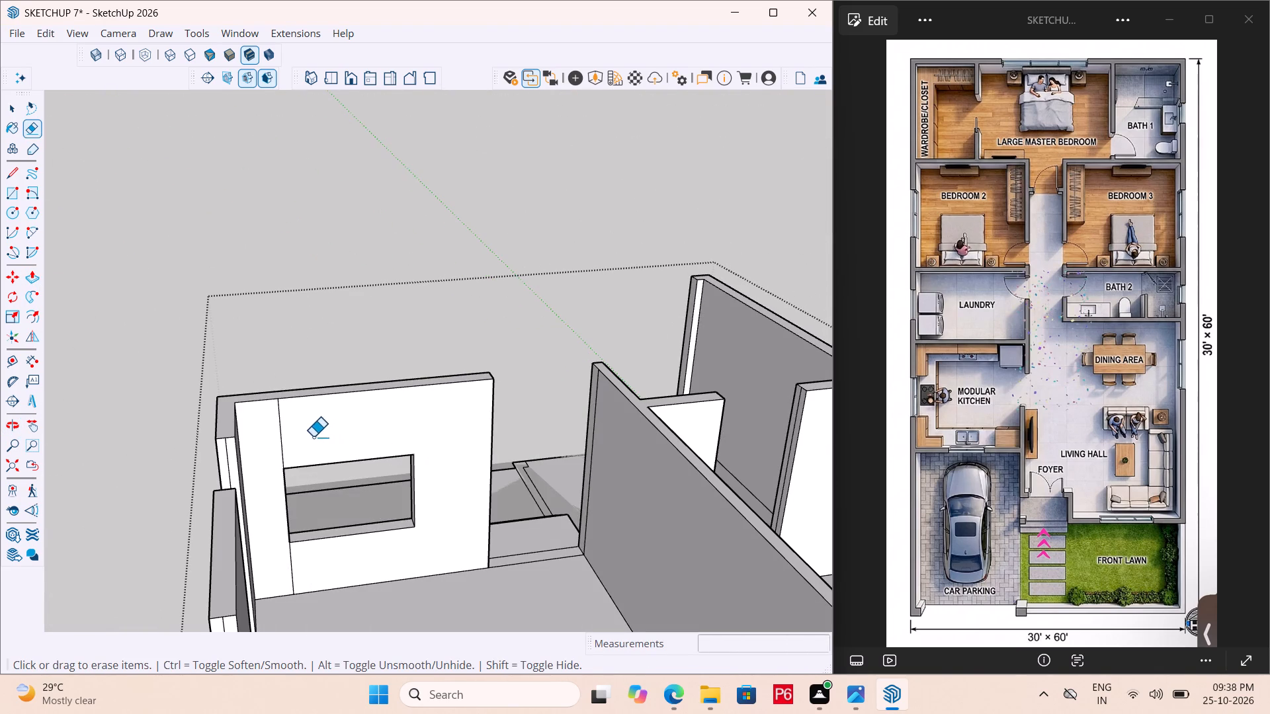
{"action": "left_click_drag", "start_coordinate": [308, 437], "coordinate": [282, 438]}
{"action": "left_click", "coordinate": [279, 438]}
{"action": "left_click_drag", "start_coordinate": [305, 564], "coordinate": [286, 569]}
Save the model.
{"action": "scroll", "coordinate": [239, 557], "scroll_direction": "down", "scroll_amount": 1}
{"action": "middle_click_drag", "start_coordinate": [239, 557], "coordinate": [853, 573]}
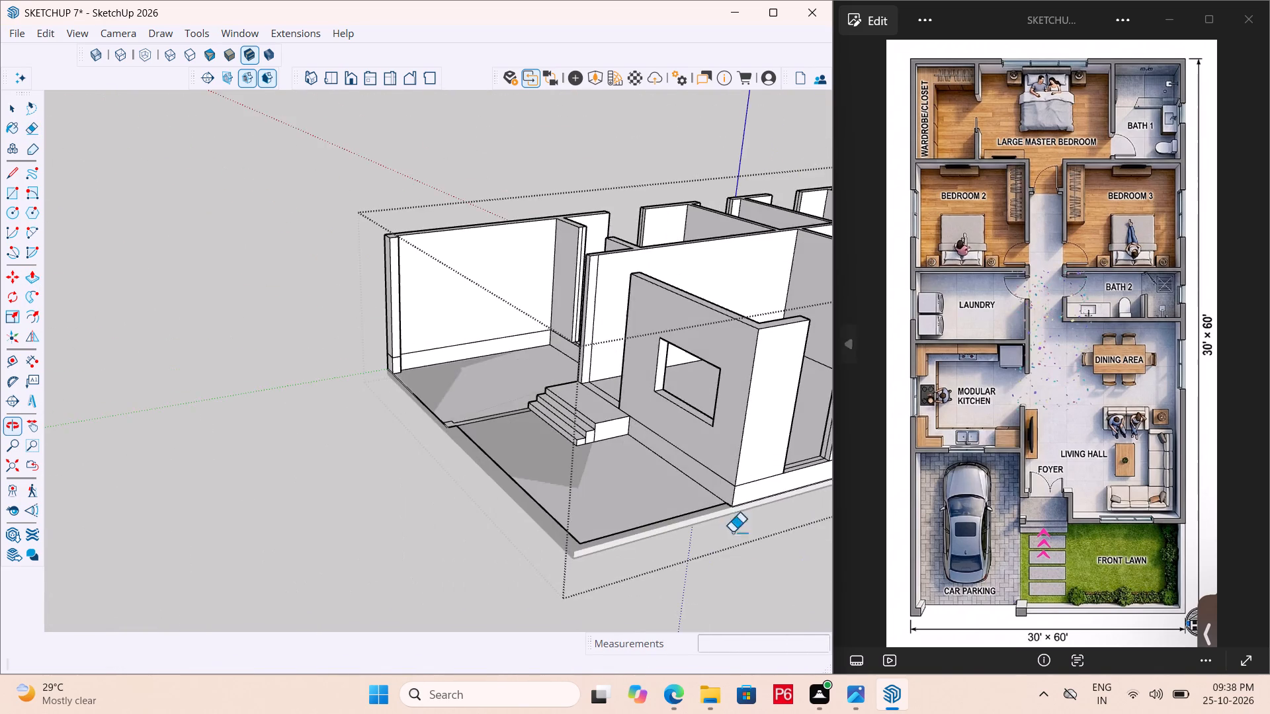
{"action": "scroll", "coordinate": [396, 499], "scroll_direction": "down", "scroll_amount": 4}
{"action": "key", "text": "ctrl+s"}
{"action": "key", "text": "ctrl+s"}
{"action": "key", "text": "ctrl+s"}
{"action": "key", "text": "ctrl+s"}
Erase the vertical seam line on the jamb of the living hall's side-wall opening farther from the front corner.
{"action": "scroll", "coordinate": [351, 518], "scroll_direction": "down", "scroll_amount": 4}
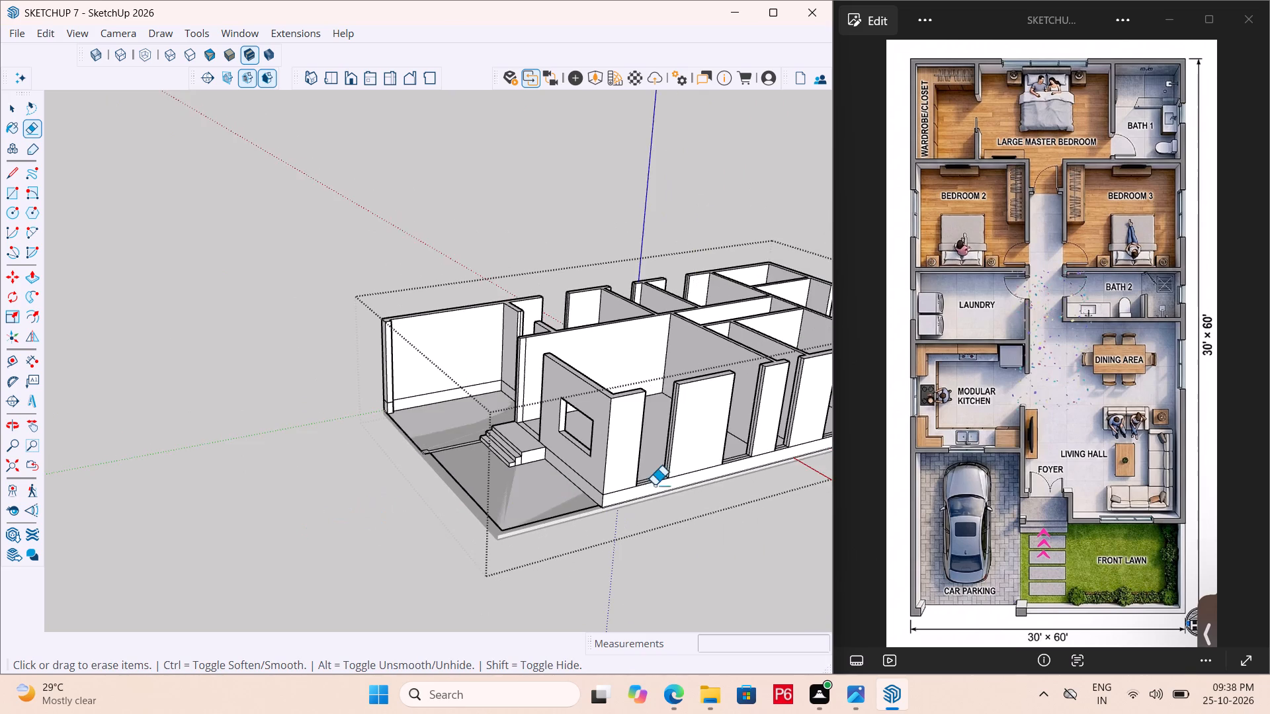
{"action": "scroll", "coordinate": [688, 469], "scroll_direction": "up", "scroll_amount": 9}
{"action": "scroll", "coordinate": [607, 436], "scroll_direction": "up", "scroll_amount": 6}
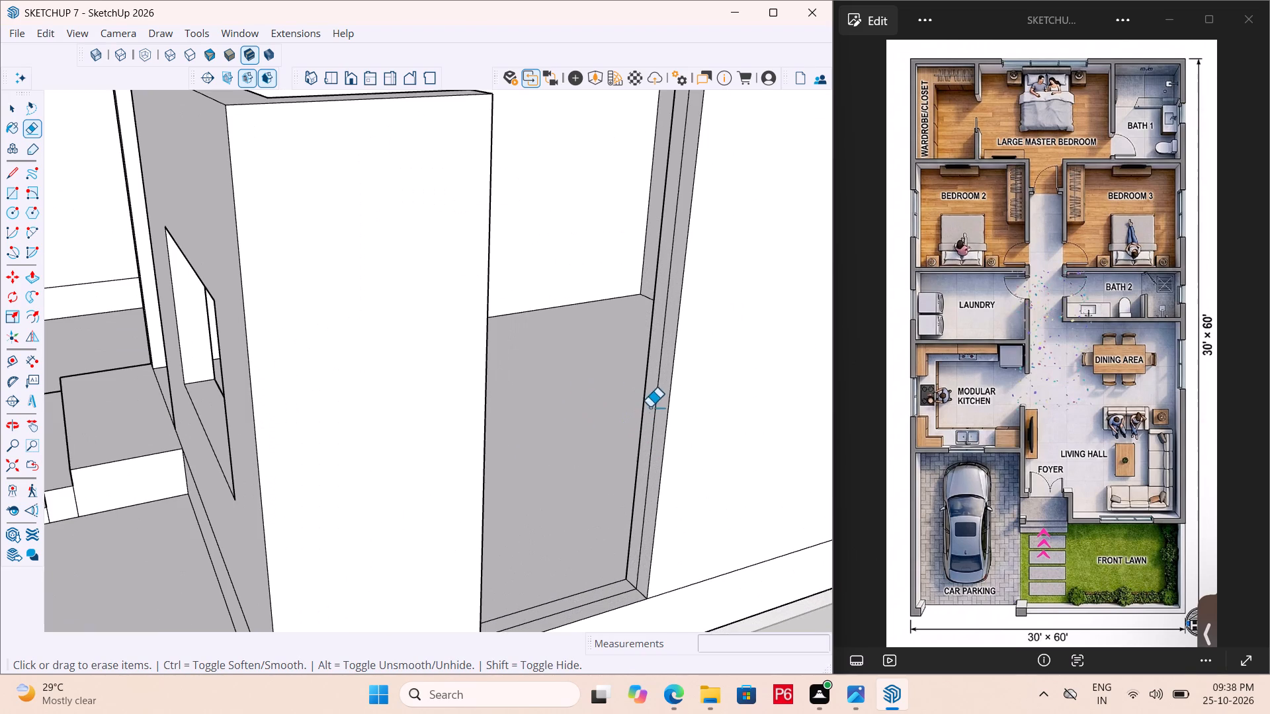
{"action": "left_click", "coordinate": [669, 381]}
{"action": "key", "text": "ctrl+z"}
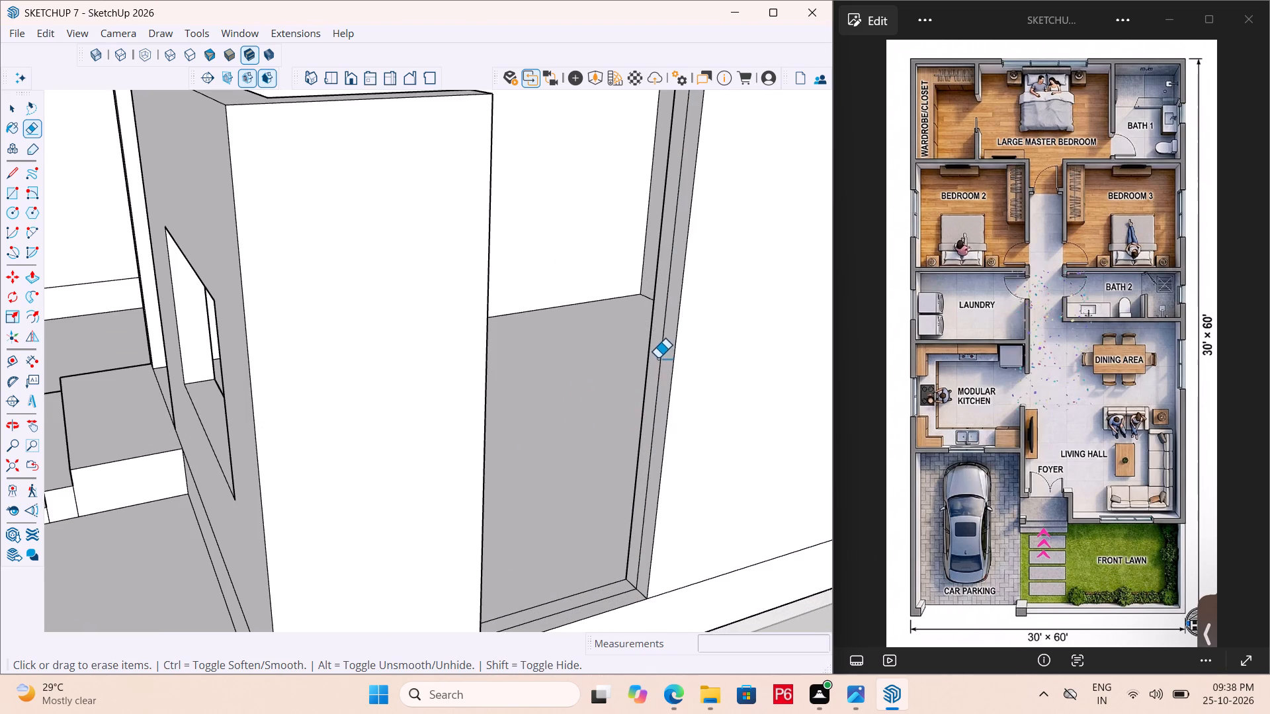
{"action": "left_click", "coordinate": [657, 358]}
{"action": "scroll", "coordinate": [693, 396], "scroll_direction": "down", "scroll_amount": 1}
{"action": "left_click", "coordinate": [667, 367]}
{"action": "left_click_drag", "start_coordinate": [665, 358], "coordinate": [665, 350]}
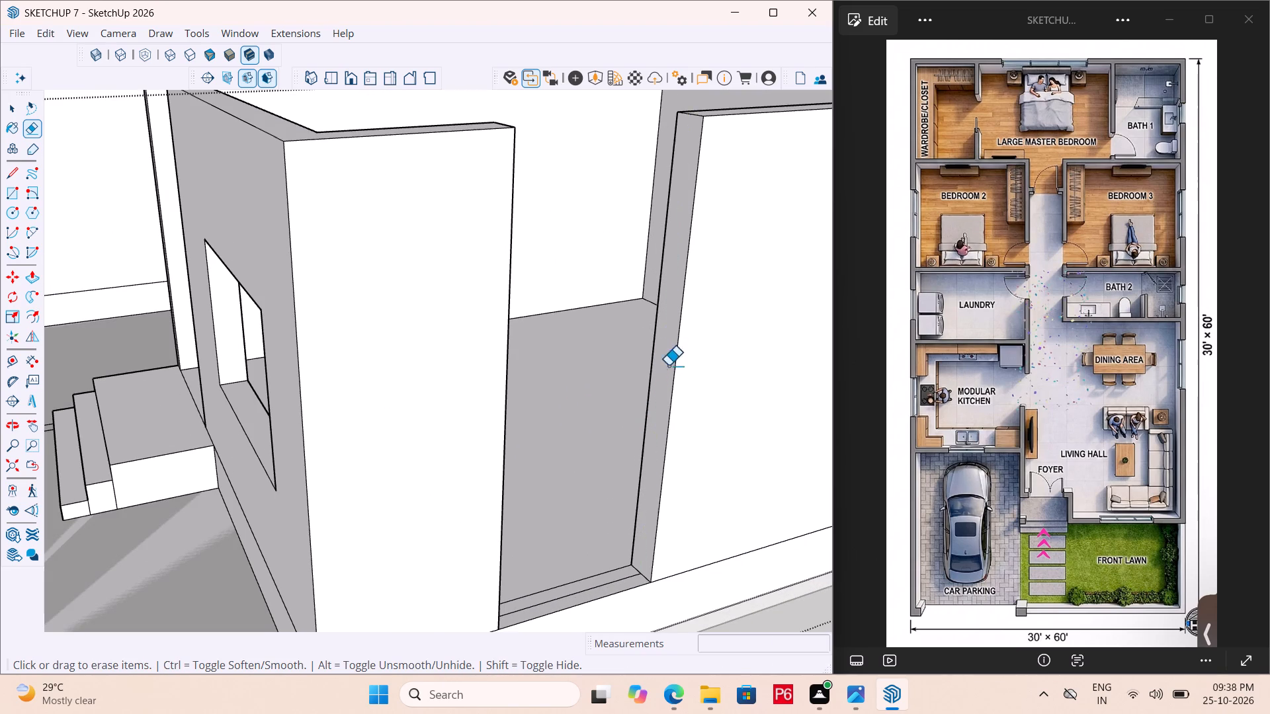
Erase the vertical seam line on the opposite jamb, at the front corner wall of the living hall.
{"action": "scroll", "coordinate": [666, 408], "scroll_direction": "down", "scroll_amount": 4}
{"action": "middle_click_drag", "start_coordinate": [679, 427], "coordinate": [307, 374]}
{"action": "scroll", "coordinate": [605, 425], "scroll_direction": "up", "scroll_amount": 4}
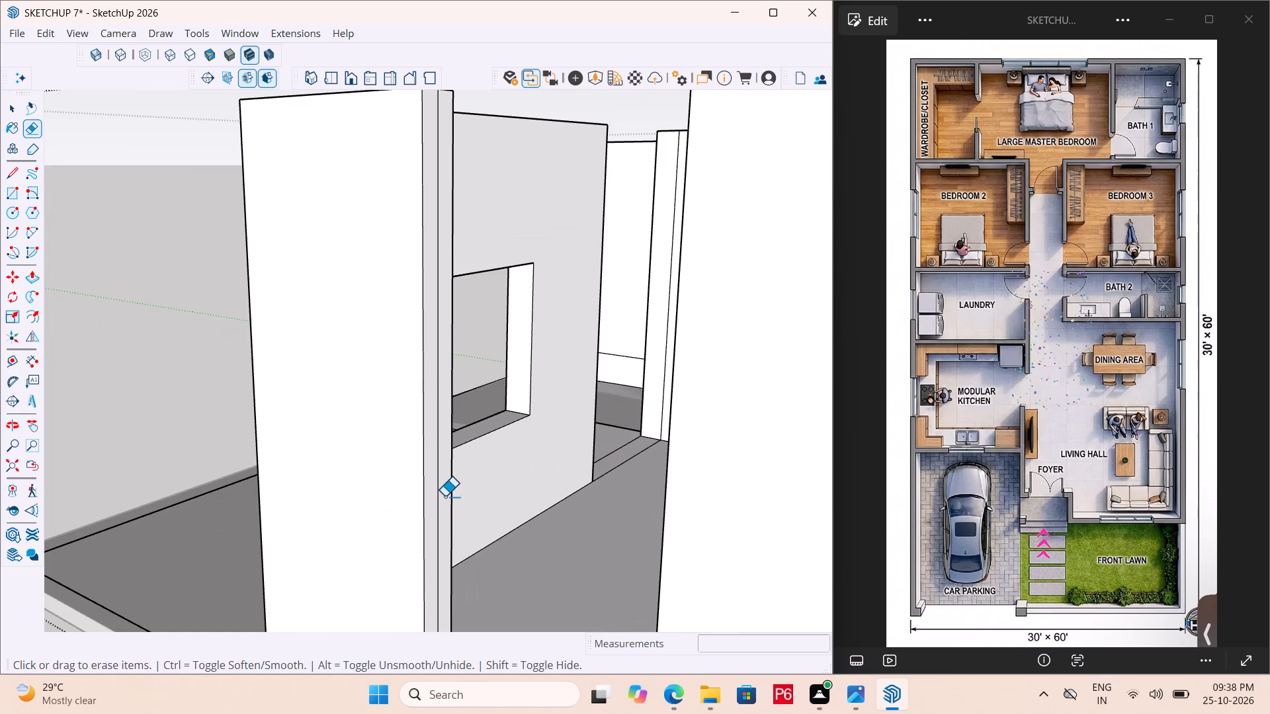
{"action": "left_click", "coordinate": [442, 495]}
{"action": "left_click", "coordinate": [438, 493]}
{"action": "left_click", "coordinate": [441, 489]}
{"action": "scroll", "coordinate": [410, 425], "scroll_direction": "down", "scroll_amount": 11}
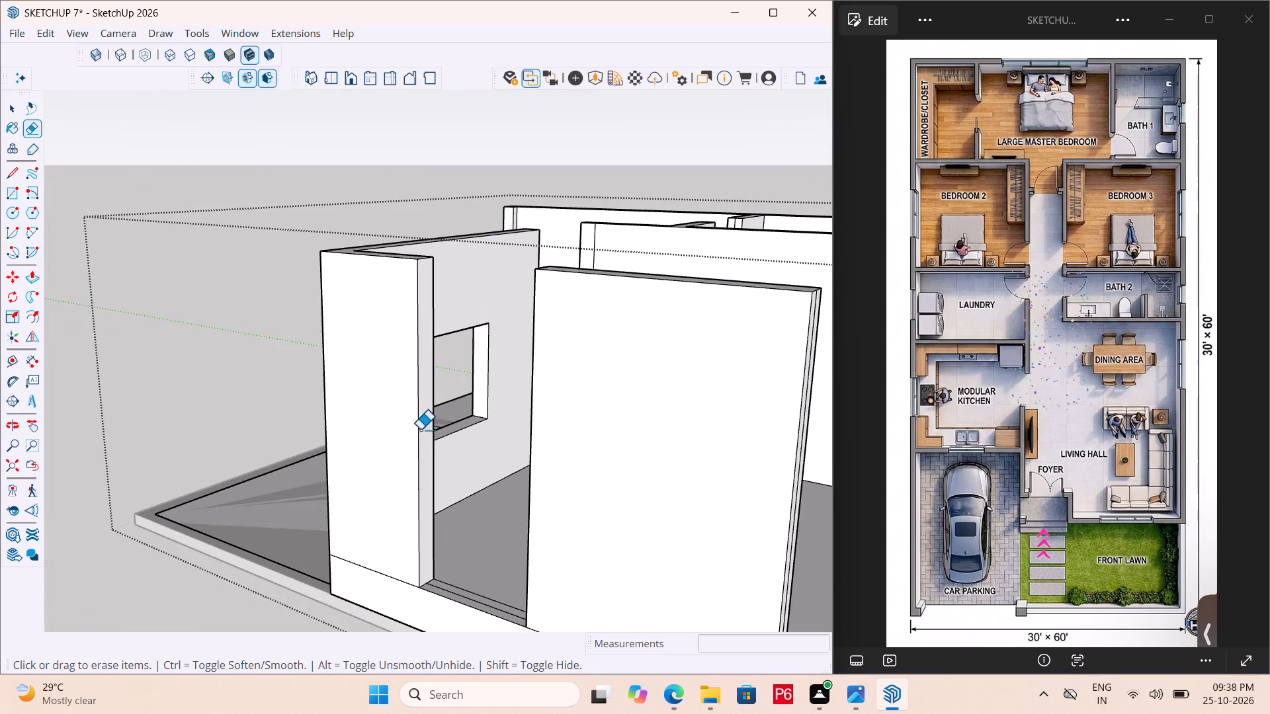
Place a horizontal guide 3'6" below the wall top on the corner wall's jamb facing the side opening.
{"action": "middle_click_drag", "start_coordinate": [452, 486], "coordinate": [453, 551]}
{"action": "scroll", "coordinate": [398, 362], "scroll_direction": "down", "scroll_amount": 6}
{"action": "scroll", "coordinate": [451, 550], "scroll_direction": "up", "scroll_amount": 4}
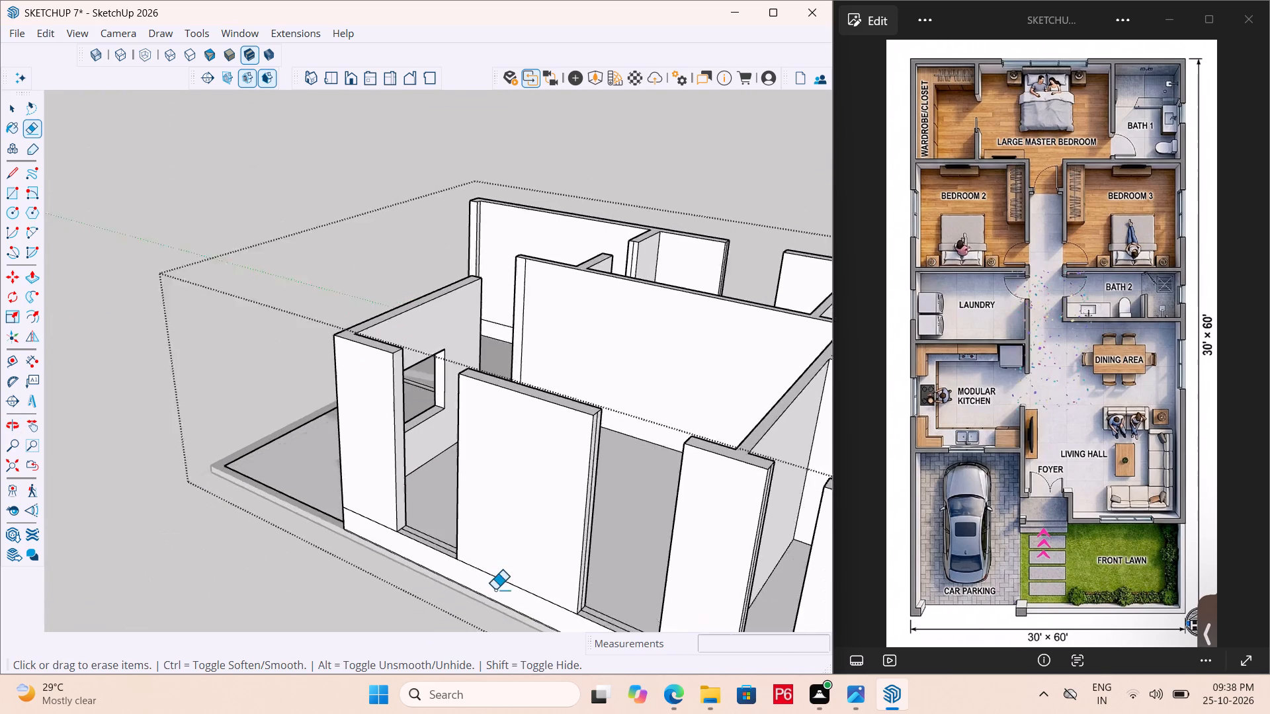
{"action": "scroll", "coordinate": [495, 590], "scroll_direction": "up", "scroll_amount": 2}
{"action": "scroll", "coordinate": [407, 298], "scroll_direction": "up", "scroll_amount": 2}
{"action": "key", "text": "t"}
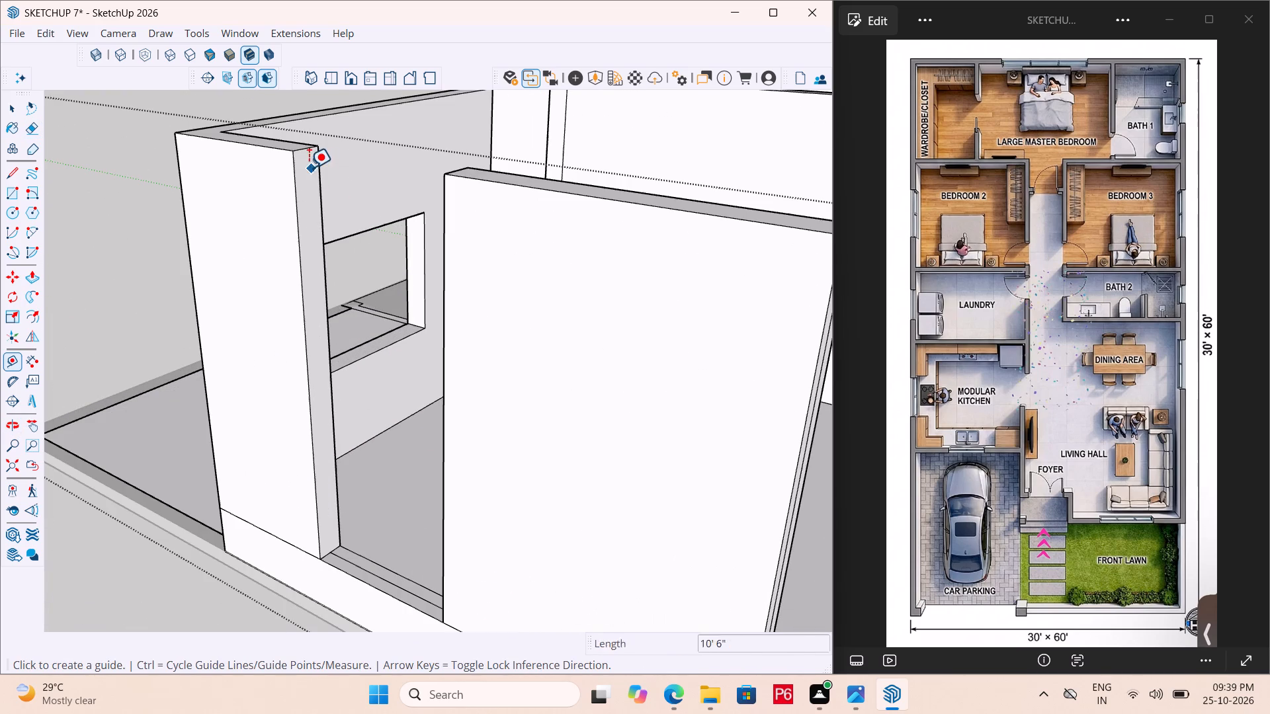
{"action": "left_click", "coordinate": [307, 145]}
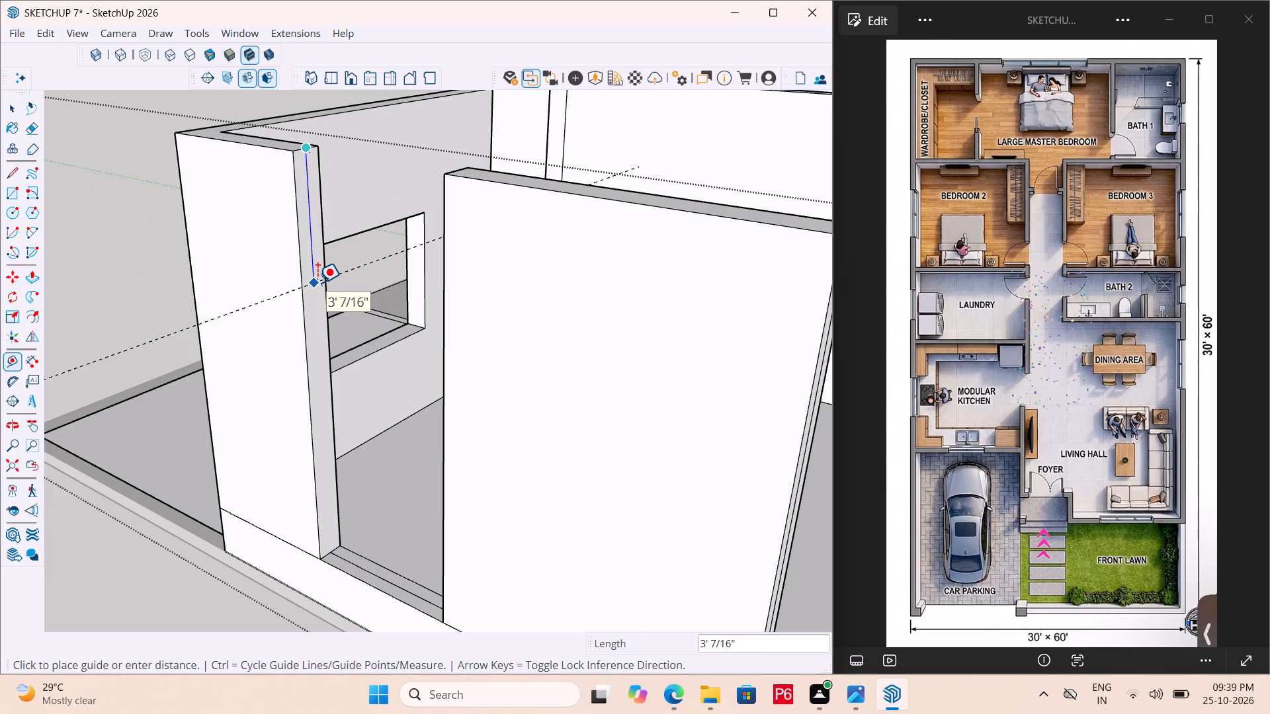
{"action": "type", "text": "3'6\""}
{"action": "key", "text": "Return"}
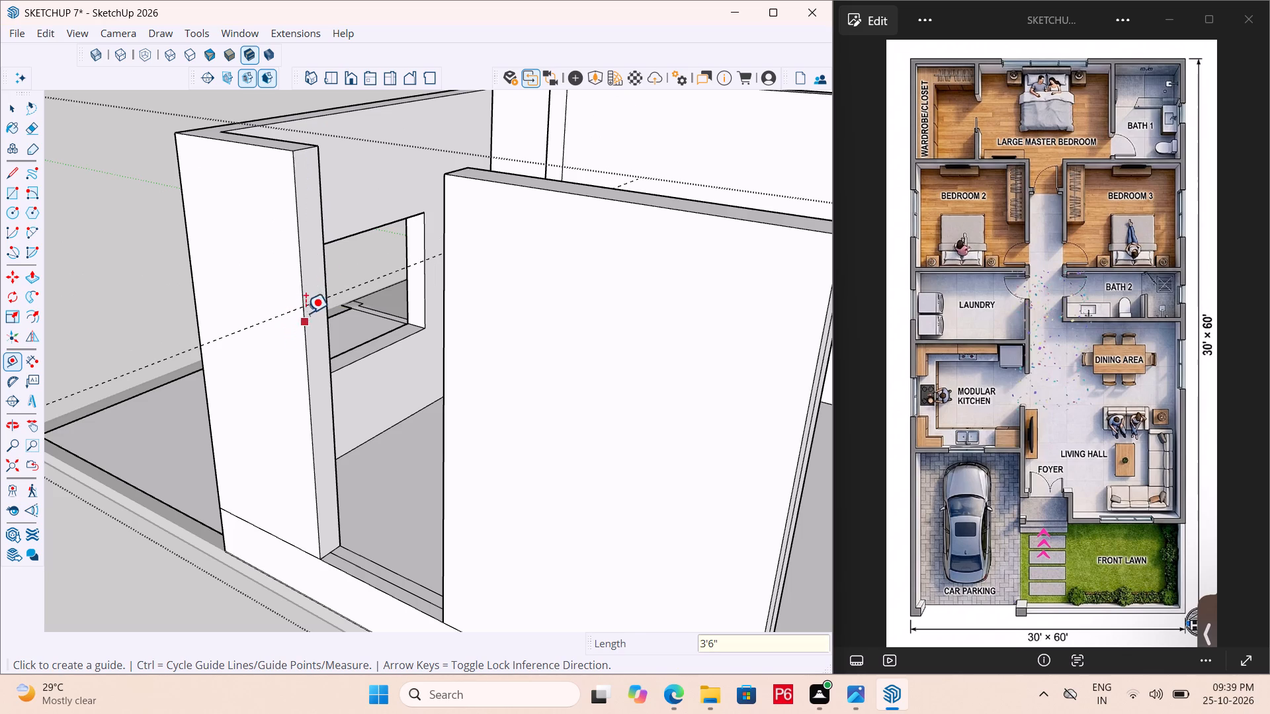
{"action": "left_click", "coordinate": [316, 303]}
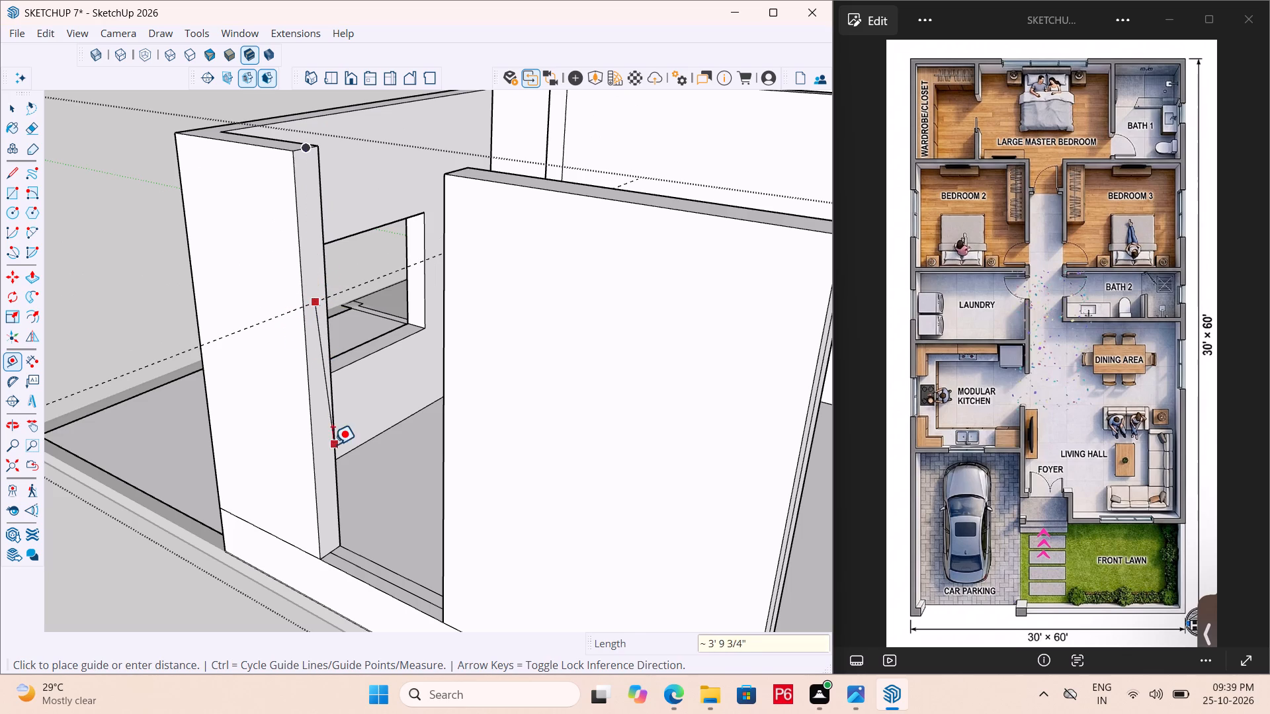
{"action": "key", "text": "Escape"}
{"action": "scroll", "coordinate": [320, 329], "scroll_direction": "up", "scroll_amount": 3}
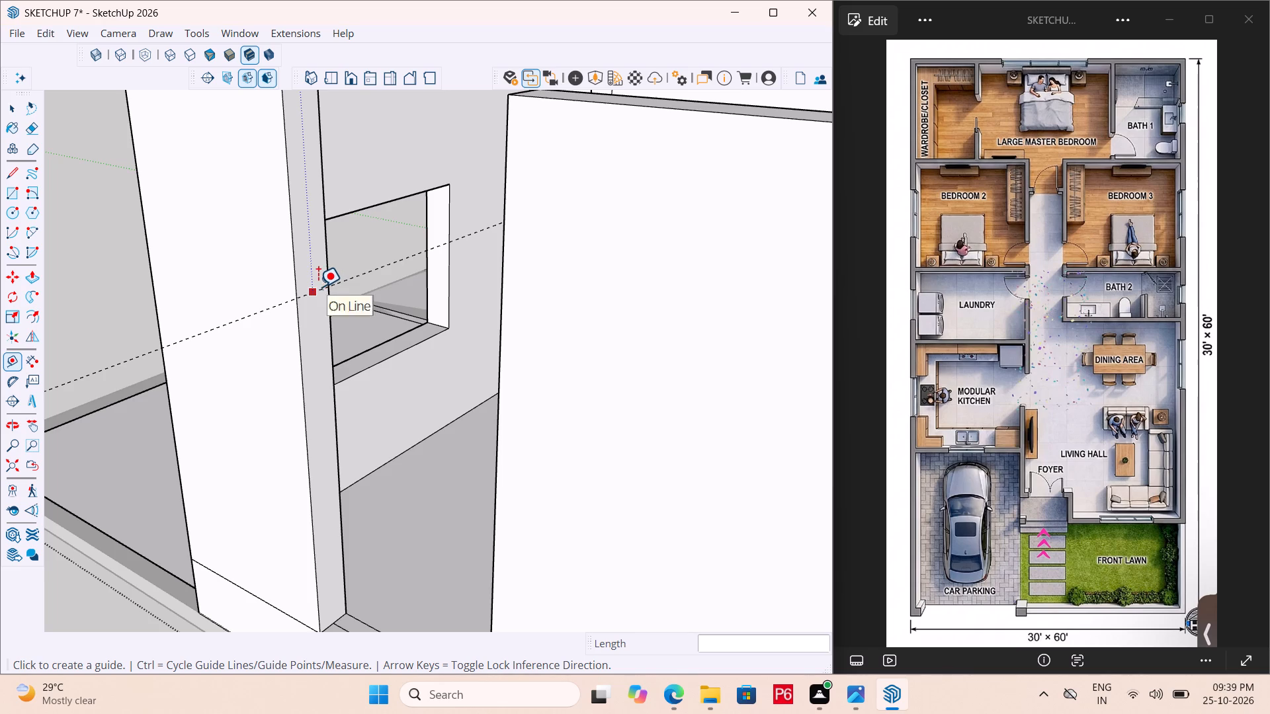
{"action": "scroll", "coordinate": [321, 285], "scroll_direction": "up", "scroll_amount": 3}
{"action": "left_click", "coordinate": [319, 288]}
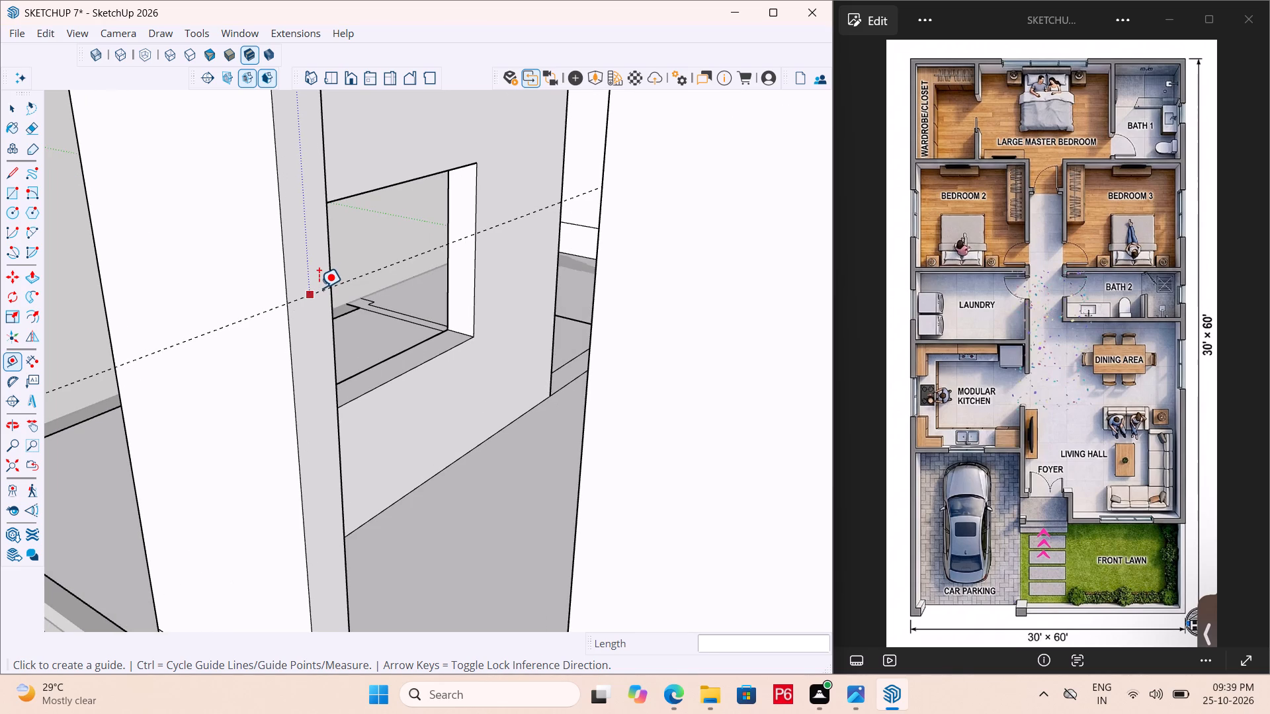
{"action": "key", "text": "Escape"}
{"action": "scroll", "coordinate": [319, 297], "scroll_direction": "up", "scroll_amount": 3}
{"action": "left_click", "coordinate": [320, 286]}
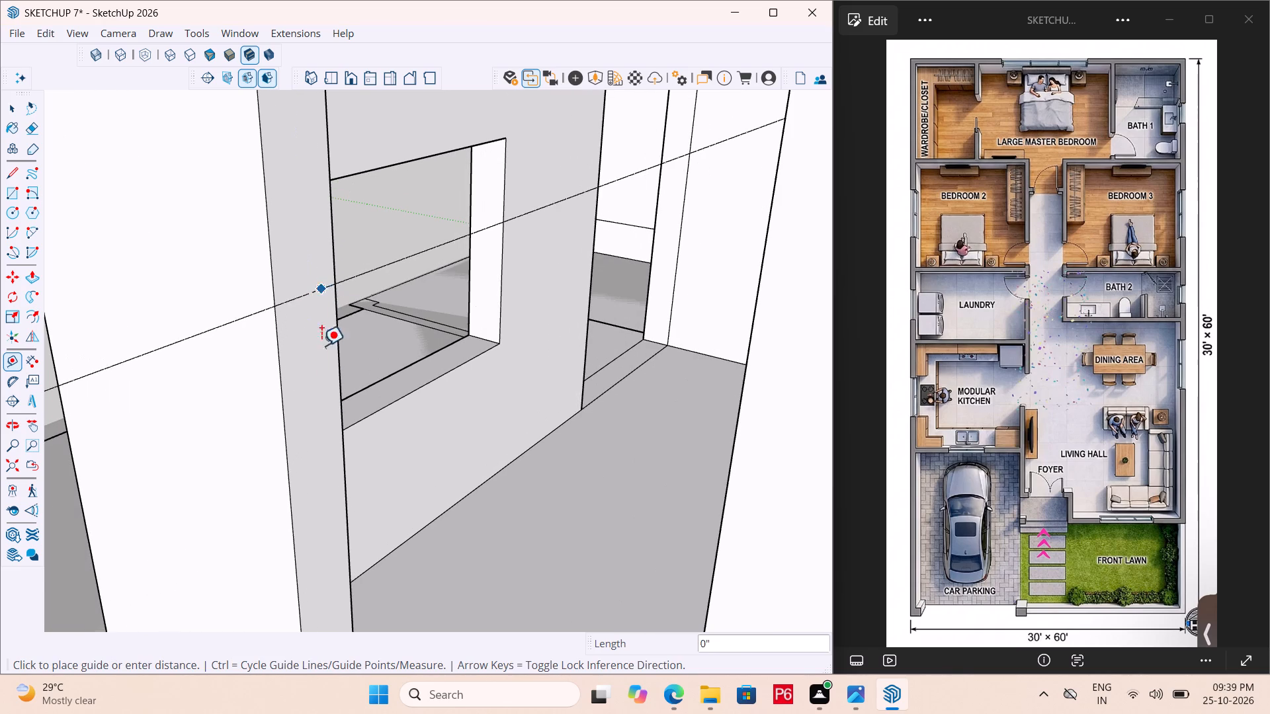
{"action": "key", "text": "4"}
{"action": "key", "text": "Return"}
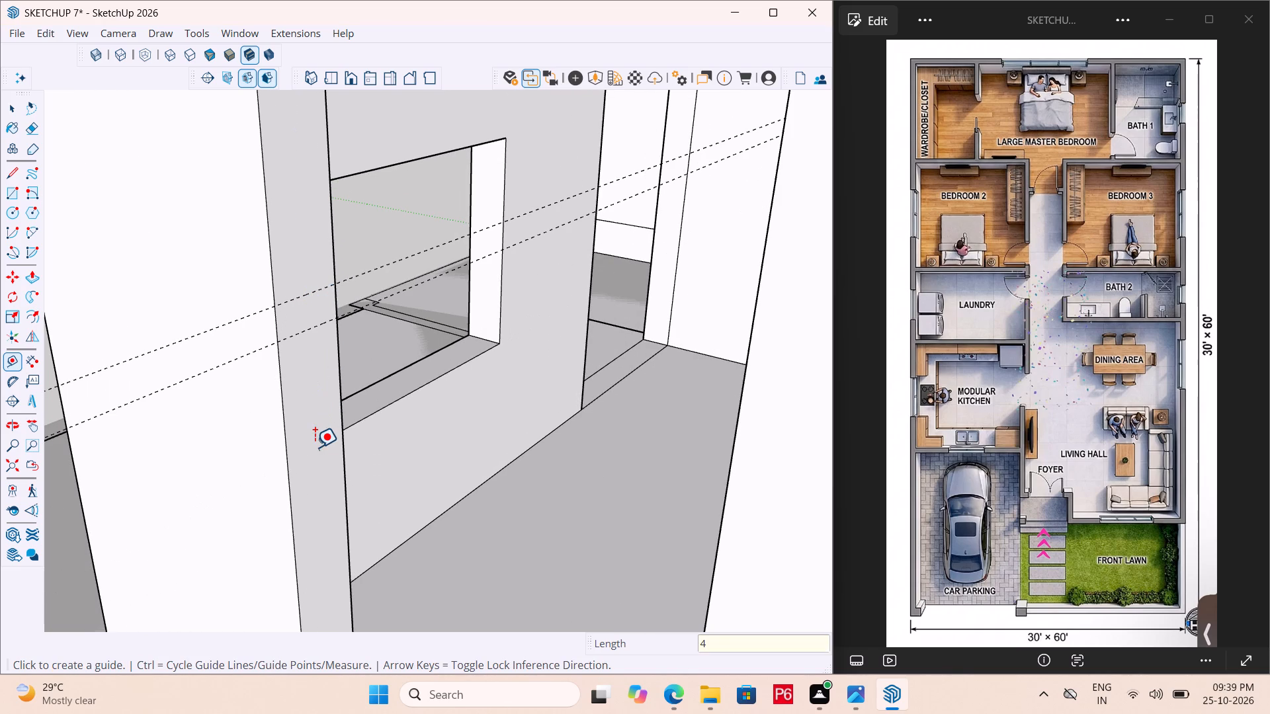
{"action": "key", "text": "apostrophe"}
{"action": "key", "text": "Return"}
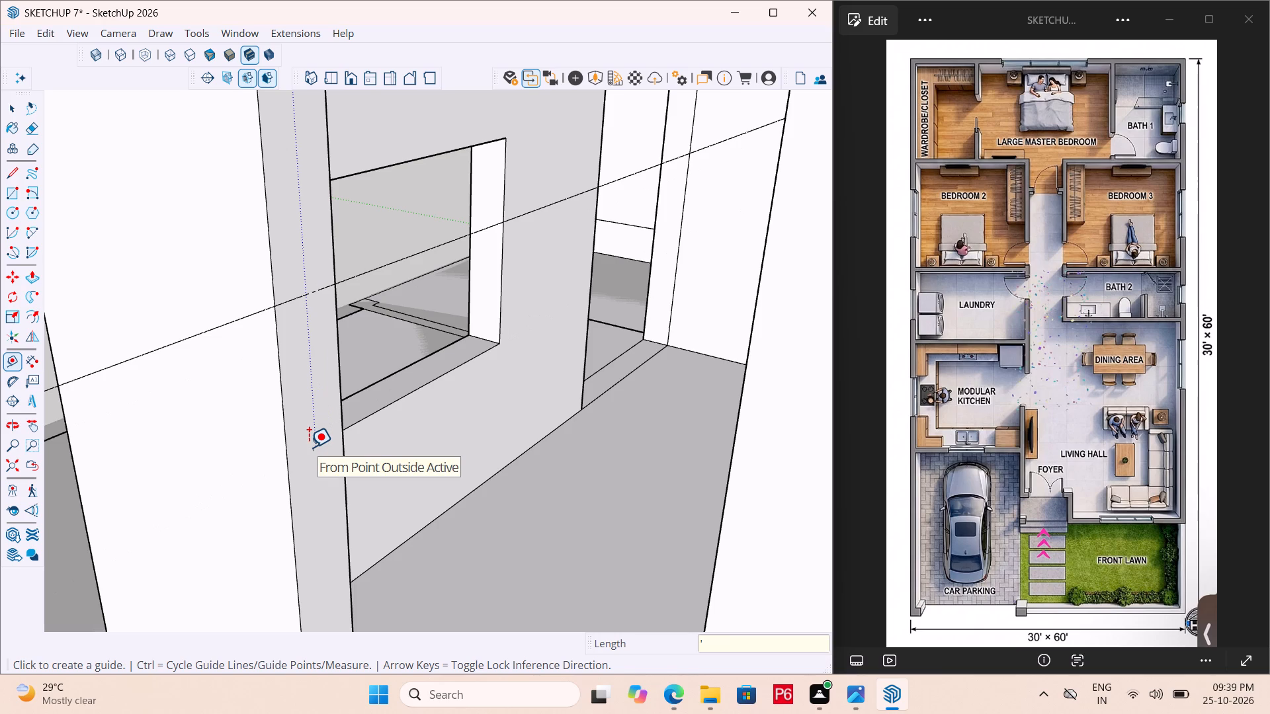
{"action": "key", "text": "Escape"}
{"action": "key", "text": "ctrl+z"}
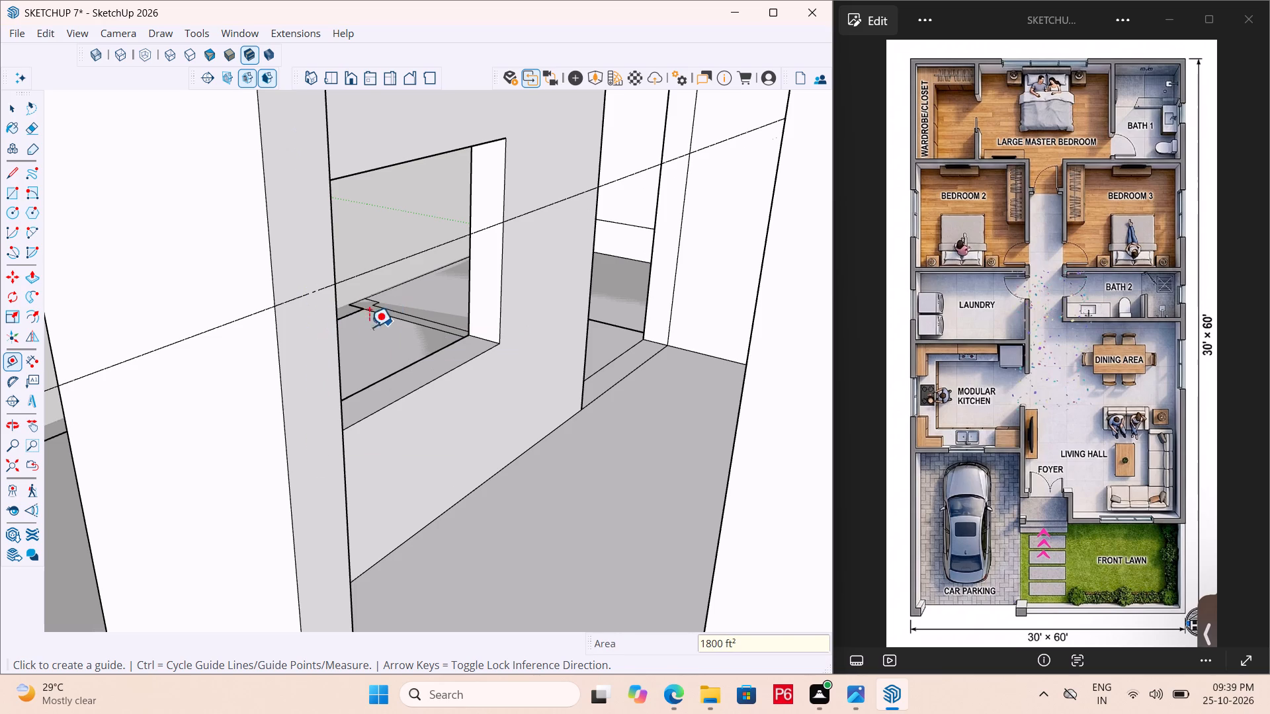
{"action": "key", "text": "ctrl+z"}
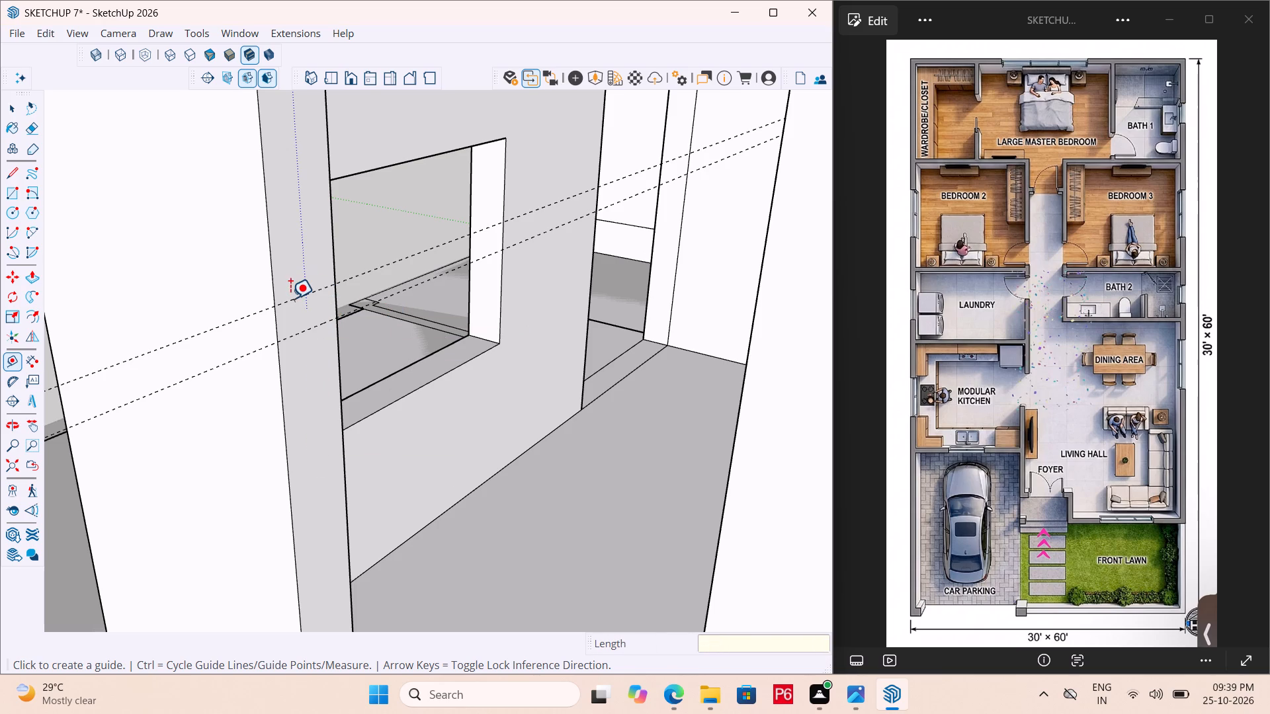
Place a second horizontal guide on the corner jamb, 4' below the first guide.
{"action": "left_click", "coordinate": [290, 299]}
{"action": "type", "text": "4'"}
{"action": "key", "text": "Return"}
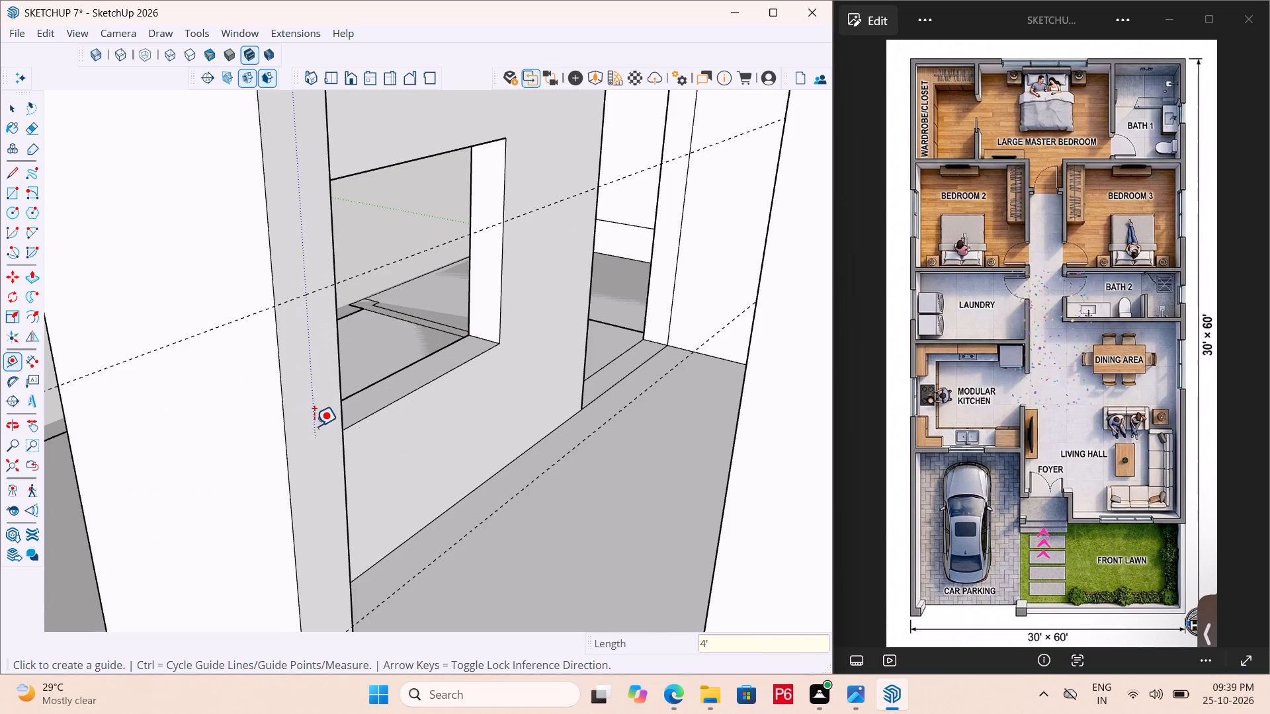
Draw two 9" lines across the corner jamb's face, one along each guide, splitting it at the window's sill and head.
{"action": "scroll", "coordinate": [245, 243], "scroll_direction": "down", "scroll_amount": 6}
{"action": "key", "text": "l"}
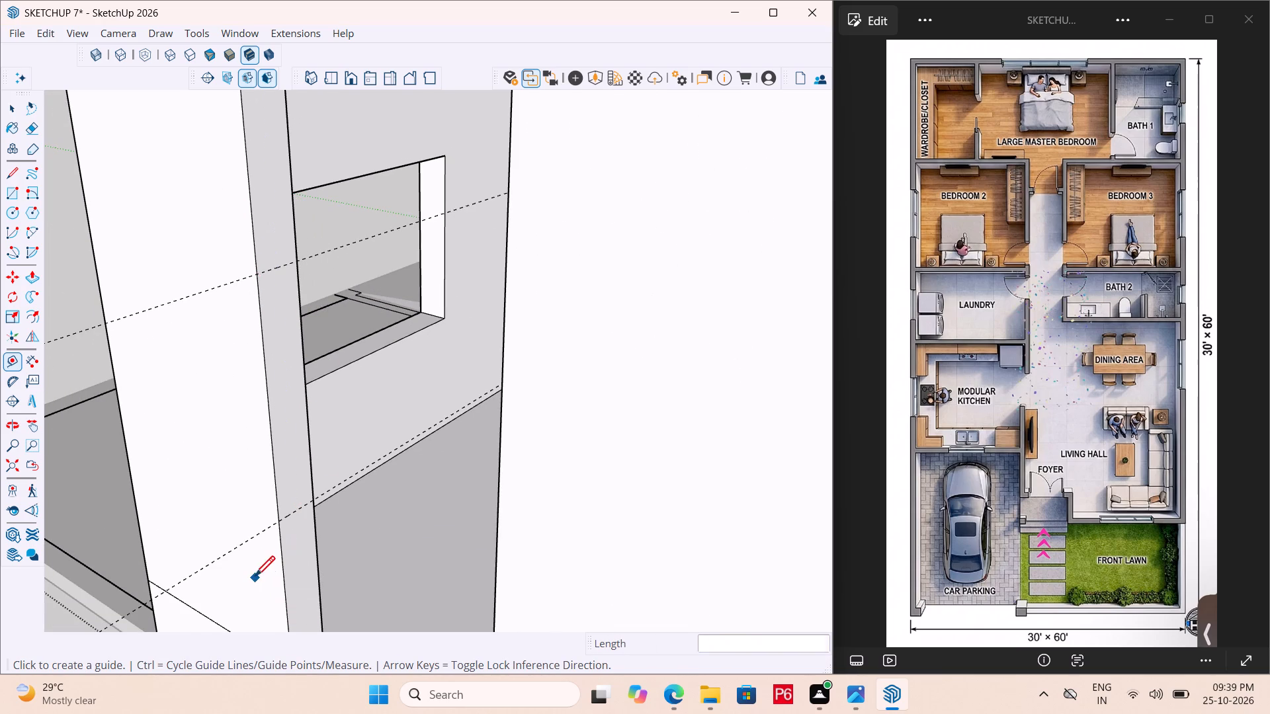
{"action": "scroll", "coordinate": [286, 522], "scroll_direction": "up", "scroll_amount": 4}
{"action": "left_click", "coordinate": [279, 525]}
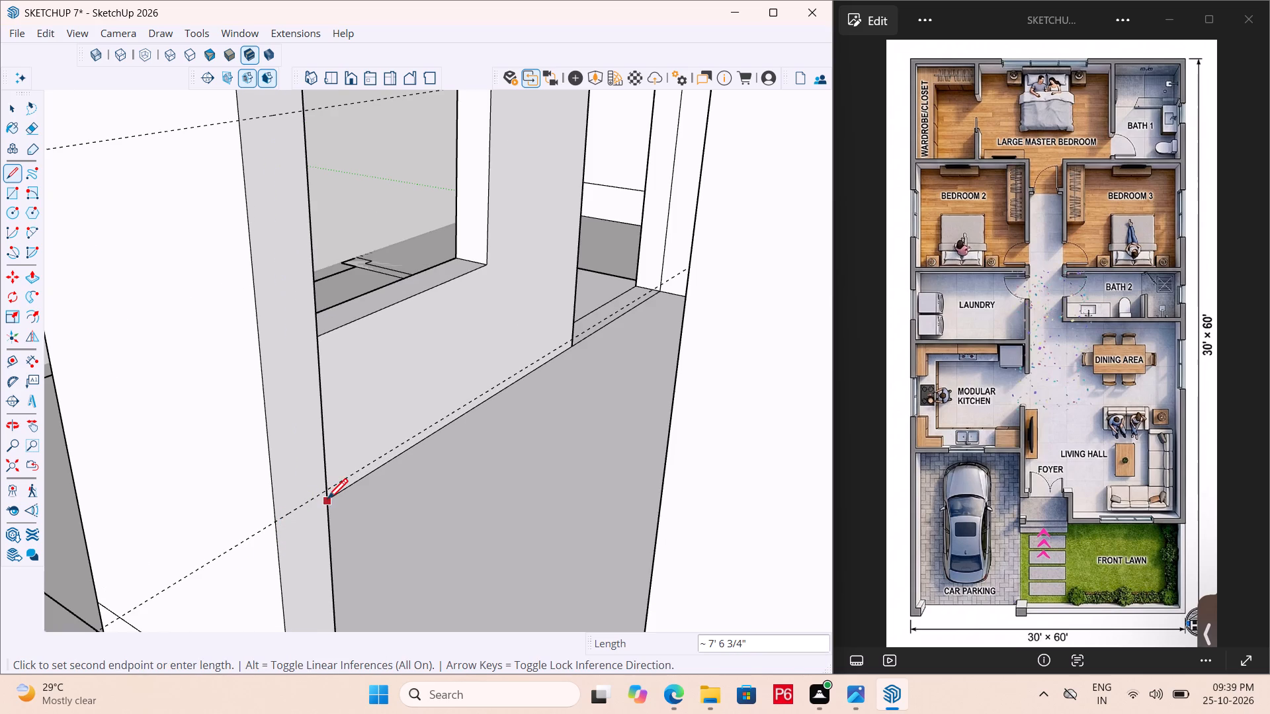
{"action": "key", "text": "Escape"}
{"action": "left_click_drag", "start_coordinate": [278, 522], "coordinate": [288, 515]}
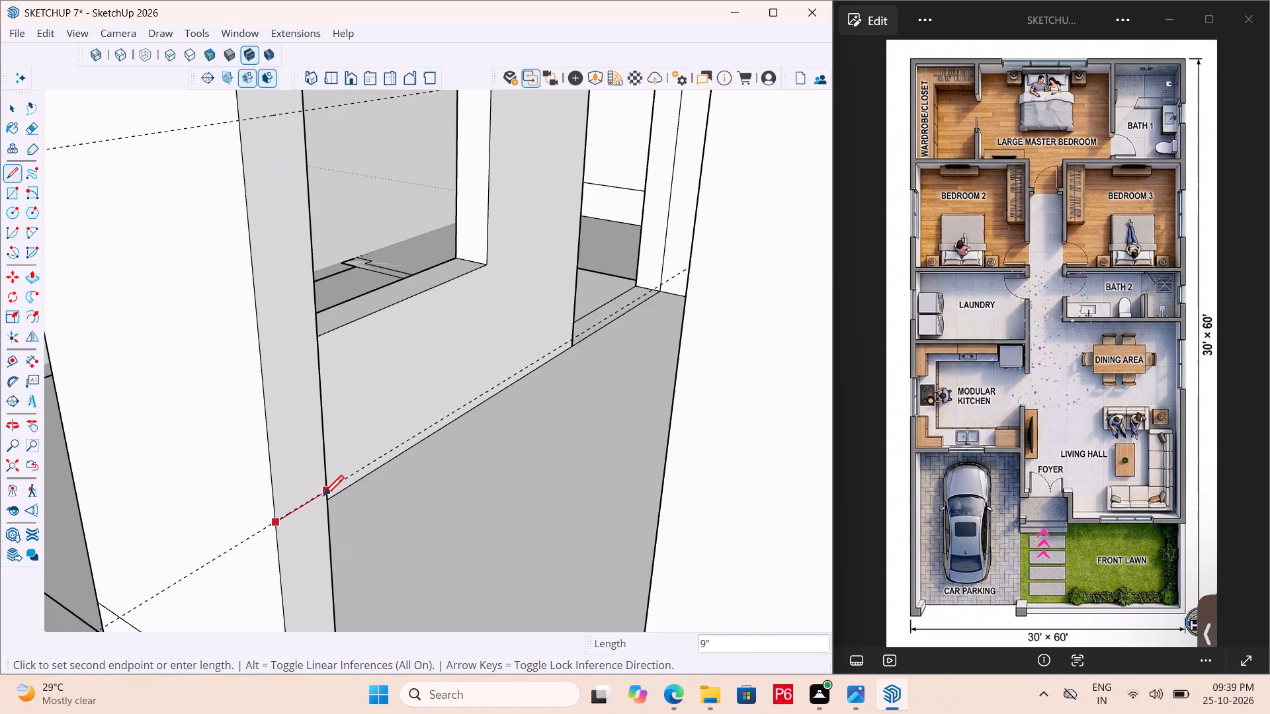
{"action": "key", "text": "Escape"}
{"action": "left_click_drag", "start_coordinate": [278, 522], "coordinate": [284, 518]}
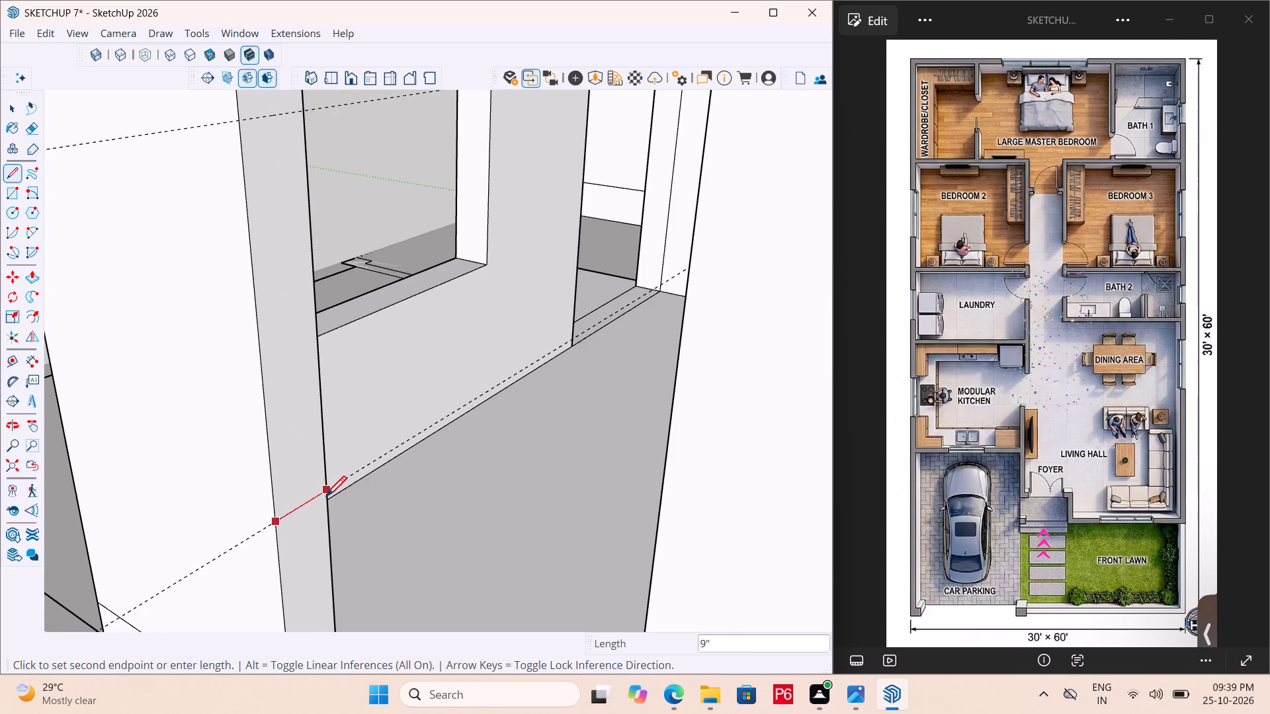
{"action": "left_click", "coordinate": [328, 496]}
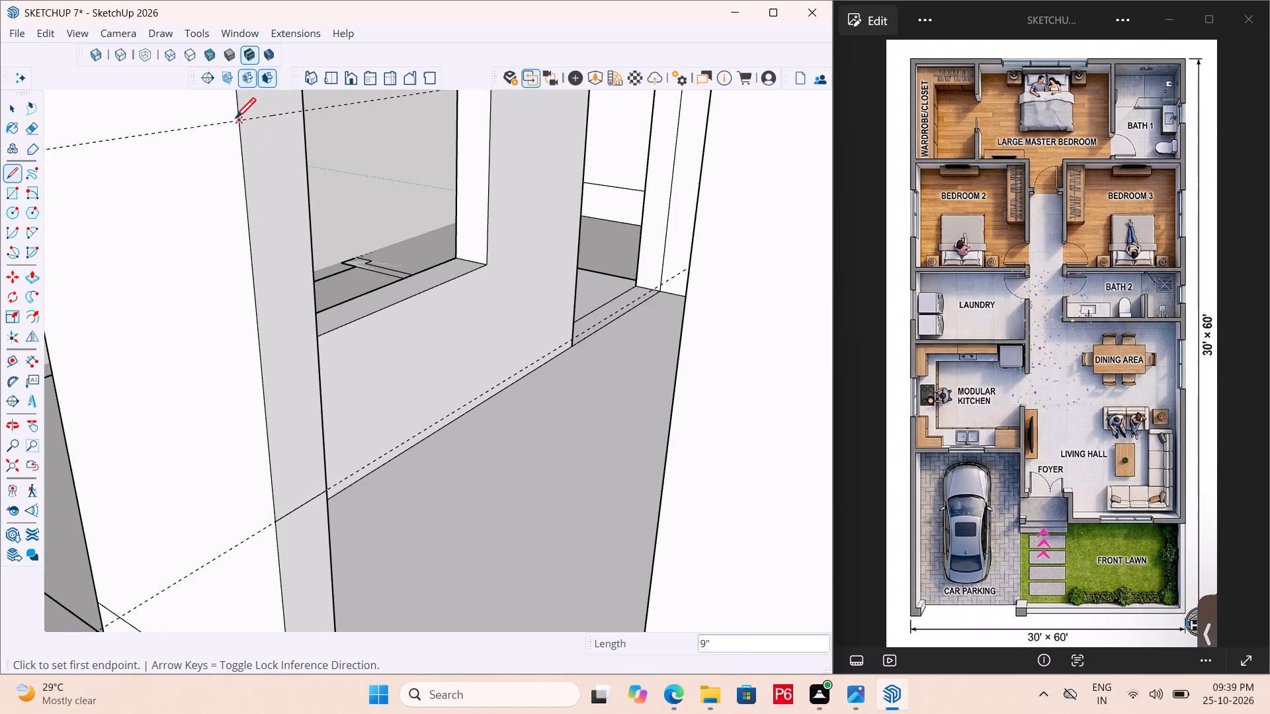
{"action": "left_click_drag", "start_coordinate": [235, 126], "coordinate": [243, 124]}
{"action": "key", "text": "Escape"}
{"action": "left_click_drag", "start_coordinate": [237, 122], "coordinate": [251, 116]}
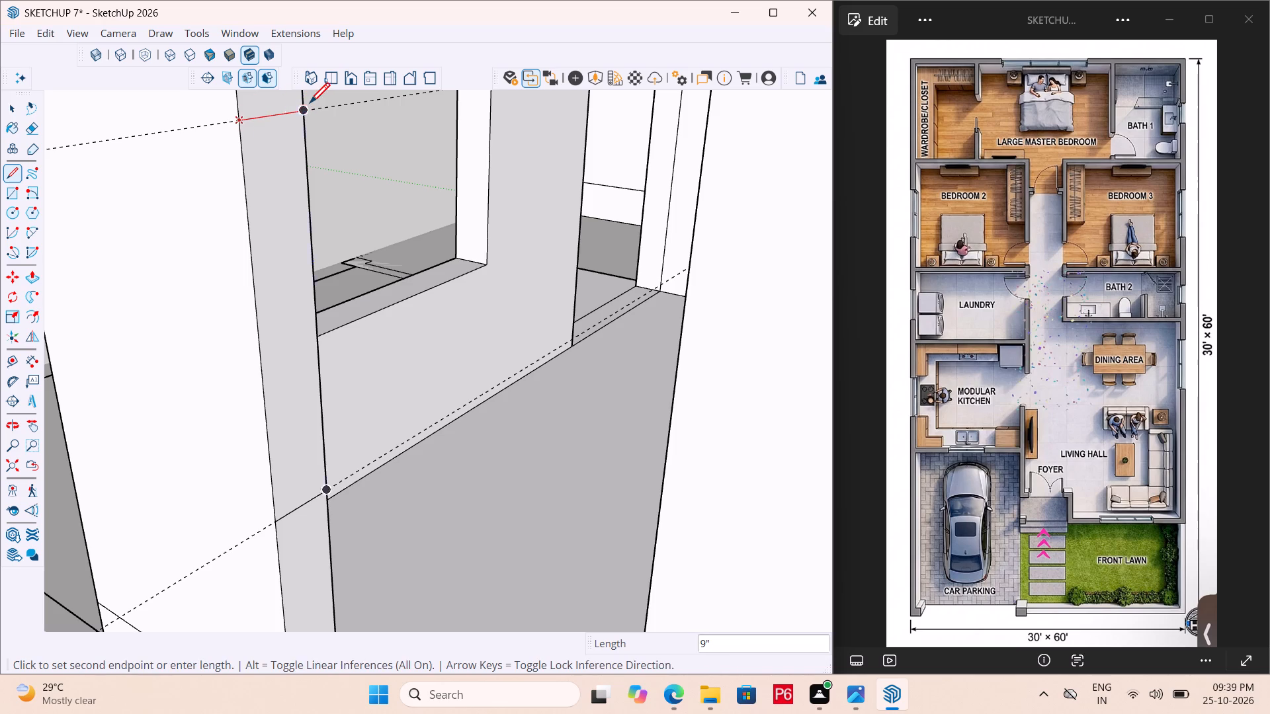
{"action": "left_click", "coordinate": [306, 108]}
Save the model.
{"action": "key", "text": "ctrl+s"}
{"action": "key", "text": "ctrl+s"}
{"action": "key", "text": "ctrl+s"}
Erase the two construction guides from the corner jamb of the side opening.
{"action": "scroll", "coordinate": [329, 360], "scroll_direction": "down", "scroll_amount": 2, "text": "ctrl"}
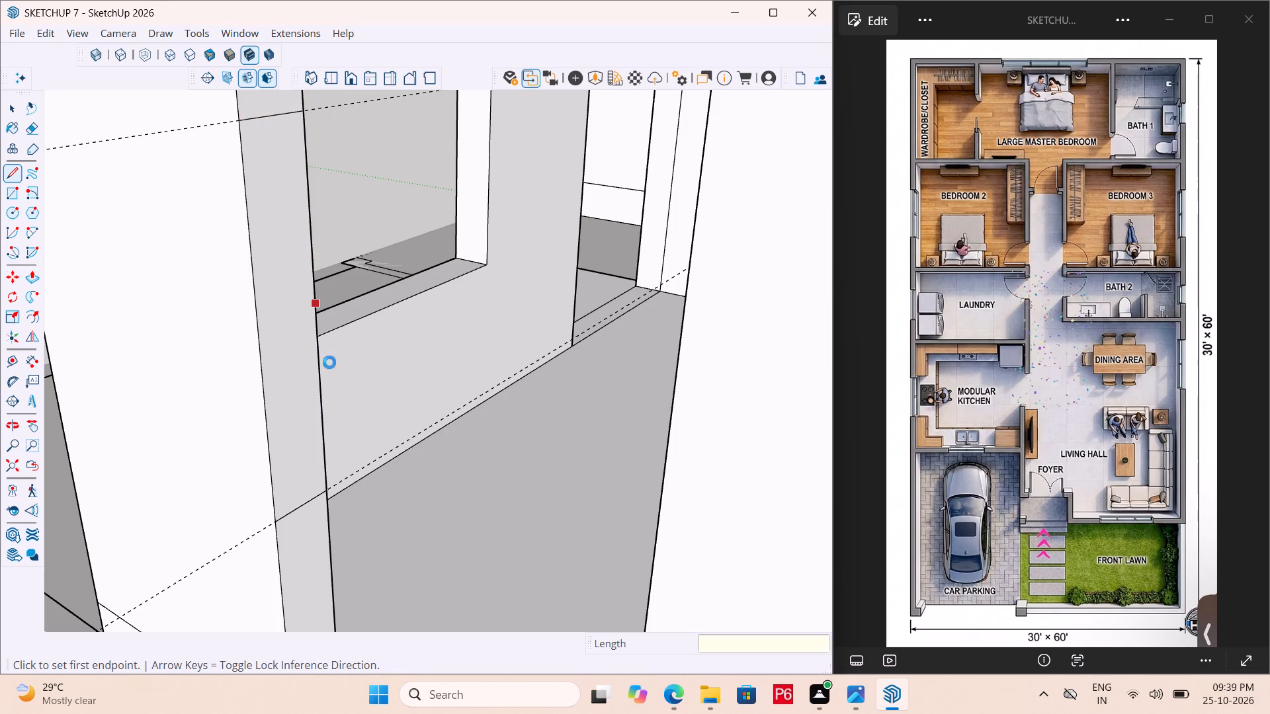
{"action": "scroll", "coordinate": [329, 362], "scroll_direction": "down", "scroll_amount": 2, "text": "ctrl"}
{"action": "scroll", "coordinate": [343, 385], "scroll_direction": "down", "scroll_amount": 1}
{"action": "key", "text": "e"}
{"action": "left_click_drag", "start_coordinate": [208, 224], "coordinate": [235, 261]}
{"action": "left_click_drag", "start_coordinate": [239, 467], "coordinate": [247, 496]}
{"action": "left_click", "coordinate": [247, 497]}
Push/Pull the corner jamb's upper and lower sections 4' across the side opening to fill the wall above and below the window.
{"action": "scroll", "coordinate": [247, 500], "scroll_direction": "down", "scroll_amount": 4}
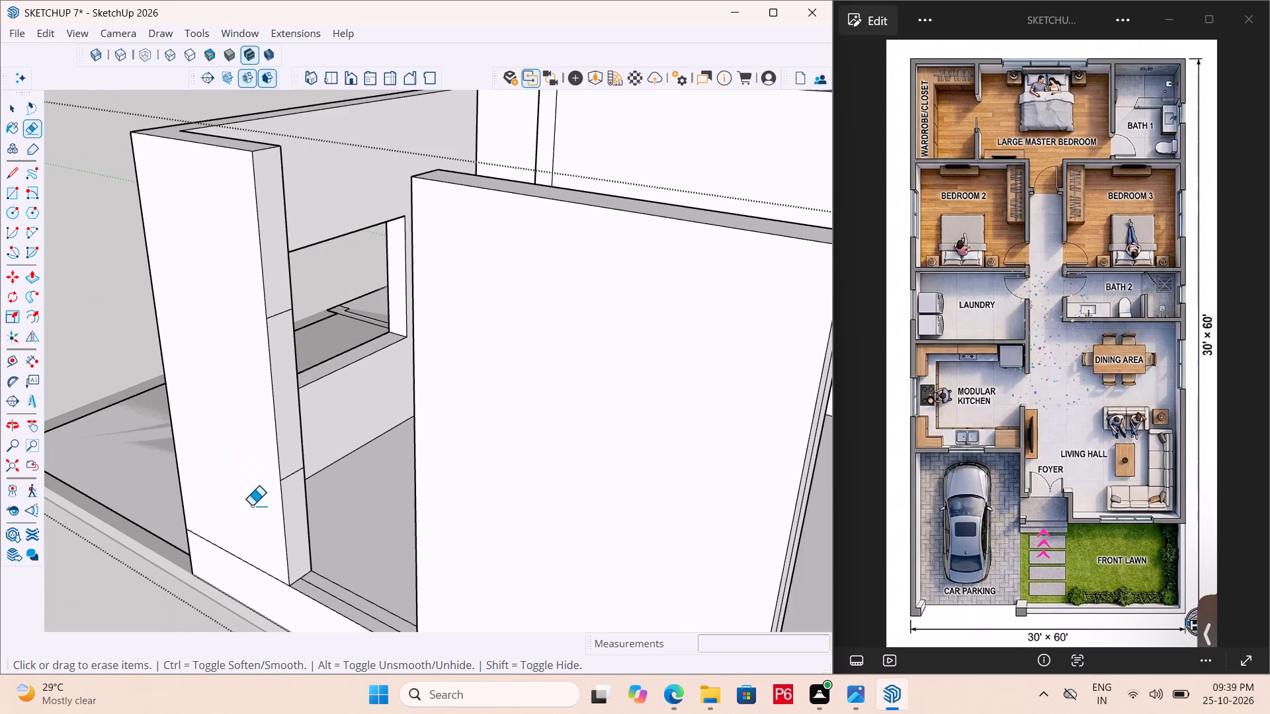
{"action": "key", "text": "p"}
{"action": "left_click", "coordinate": [278, 245]}
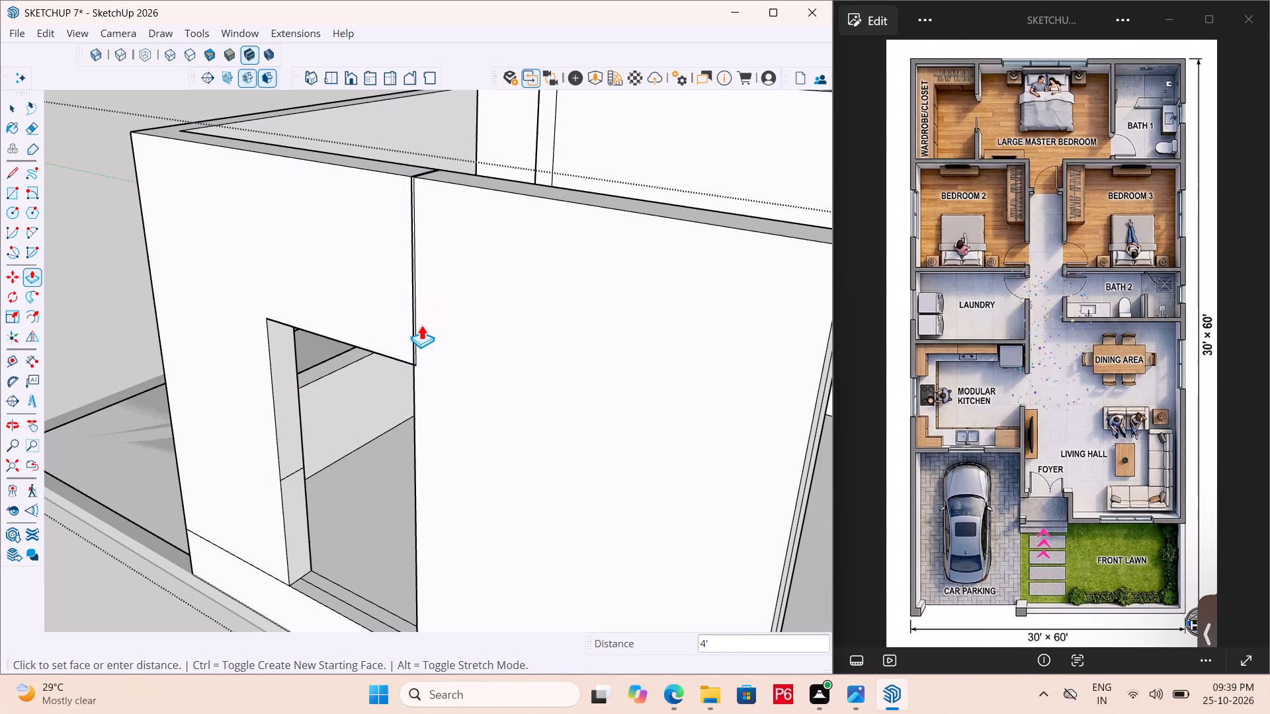
{"action": "left_click", "coordinate": [421, 325]}
{"action": "key", "text": "ctrl+z"}
{"action": "left_click", "coordinate": [267, 287]}
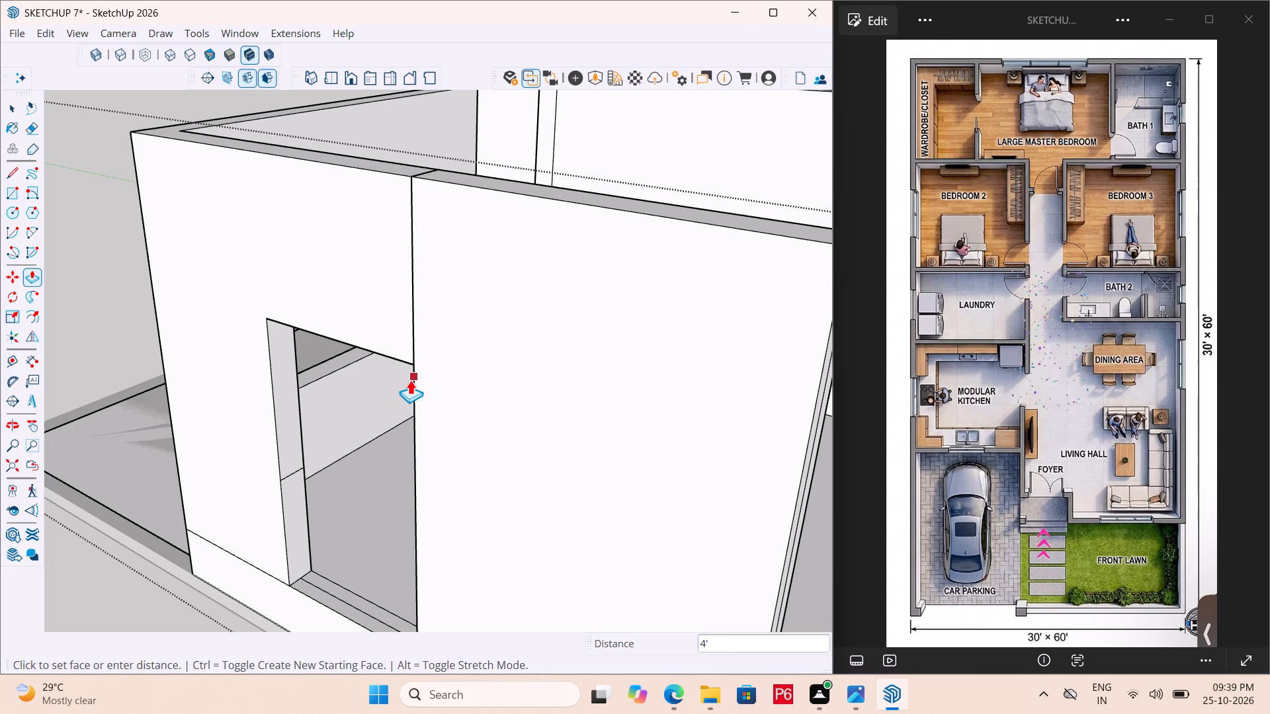
{"action": "left_click", "coordinate": [410, 379]}
{"action": "double_click", "coordinate": [284, 524]}
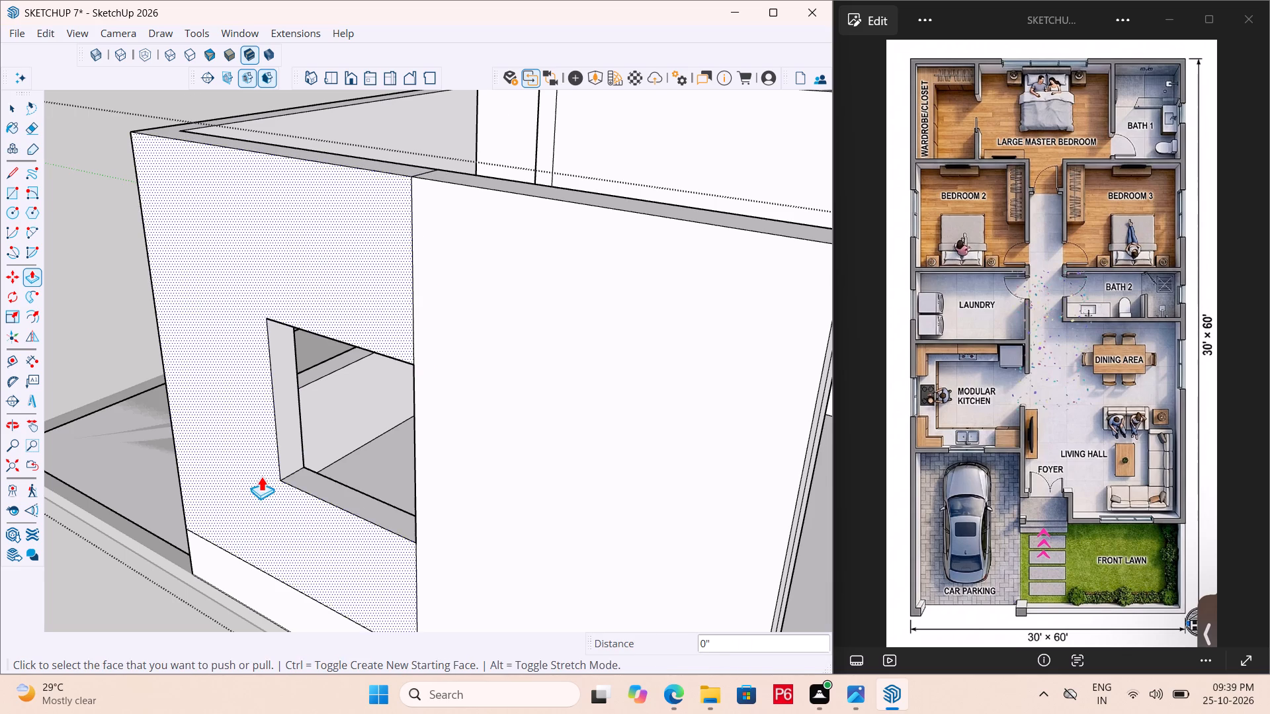
Erase the seam lines on the side wall's outer face and top where the window infill meets the existing wall.
{"action": "scroll", "coordinate": [261, 476], "scroll_direction": "down", "scroll_amount": 7}
{"action": "key", "text": "e"}
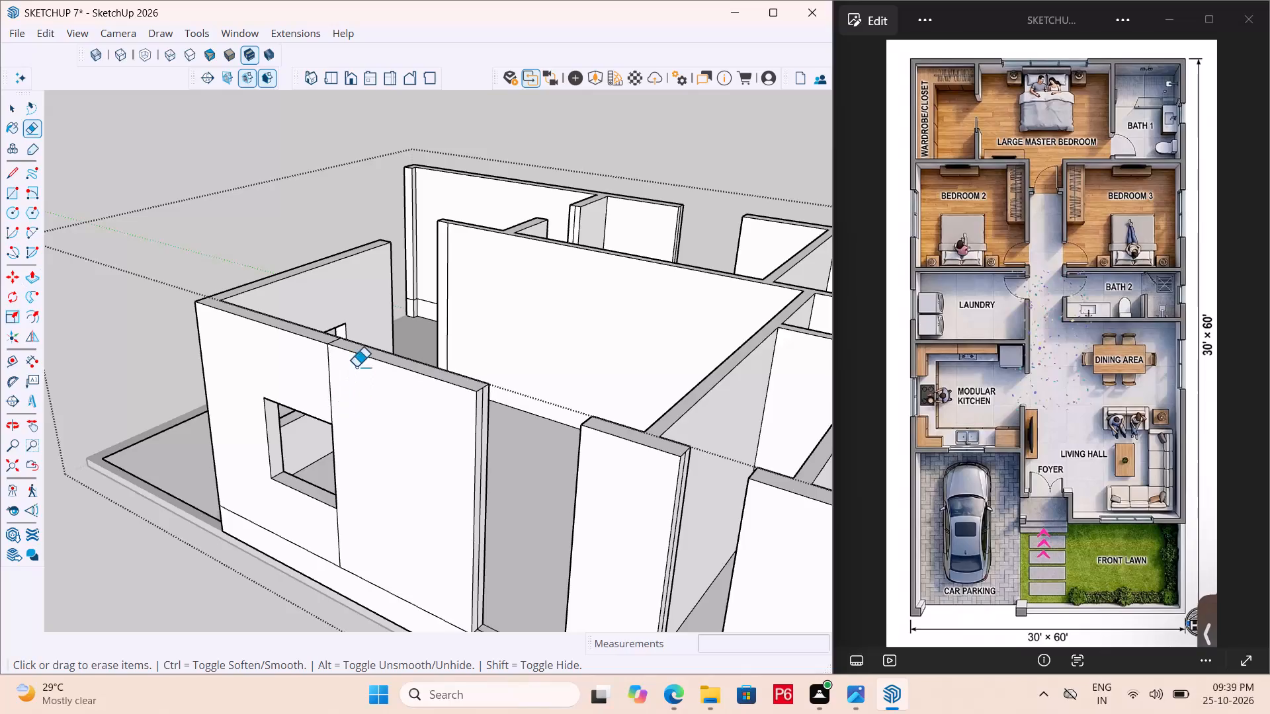
{"action": "left_click", "coordinate": [327, 369]}
{"action": "left_click", "coordinate": [337, 528]}
{"action": "middle_click_drag", "start_coordinate": [407, 390], "coordinate": [257, 496]}
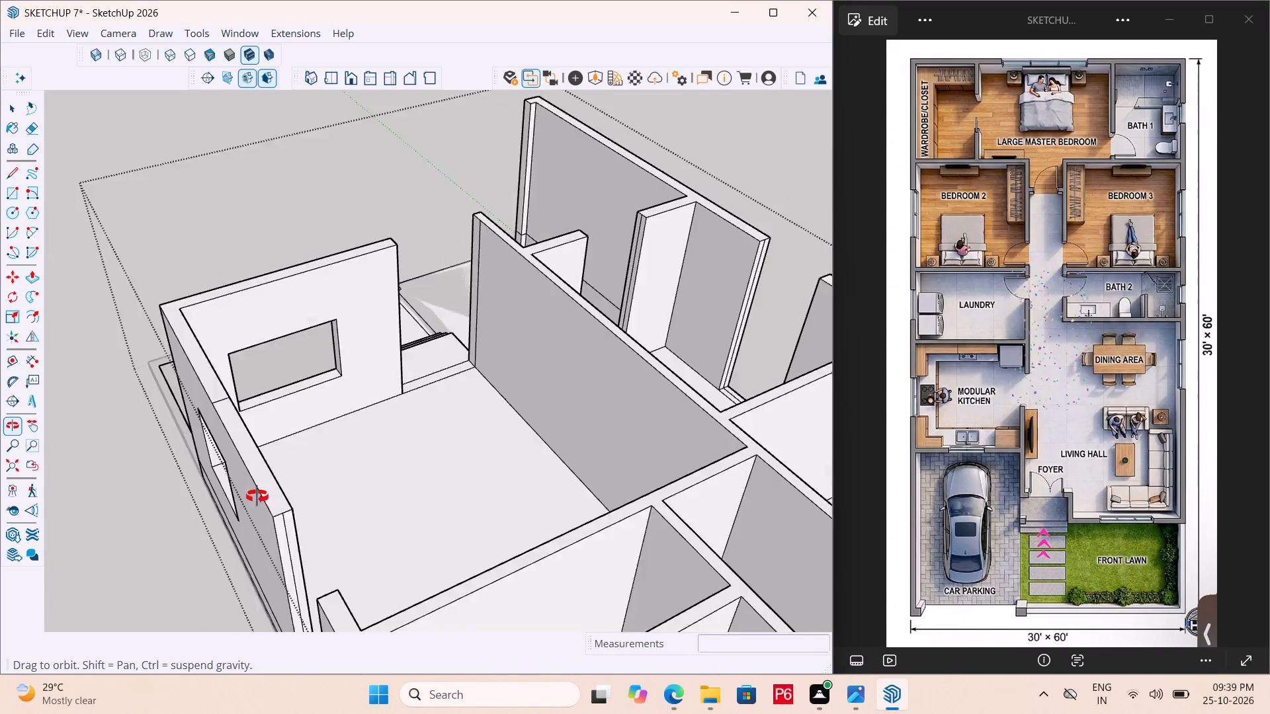
{"action": "middle_click_drag", "start_coordinate": [257, 496], "coordinate": [257, 467]}
{"action": "scroll", "coordinate": [239, 363], "scroll_direction": "up", "scroll_amount": 5}
{"action": "left_click_drag", "start_coordinate": [173, 381], "coordinate": [194, 419]}
Erase the seam lines above and below the side window on the living hall's inner wall face.
{"action": "scroll", "coordinate": [498, 303], "scroll_direction": "down", "scroll_amount": 7}
{"action": "middle_click_drag", "start_coordinate": [475, 321], "coordinate": [123, 246]}
{"action": "scroll", "coordinate": [714, 498], "scroll_direction": "down", "scroll_amount": 8}
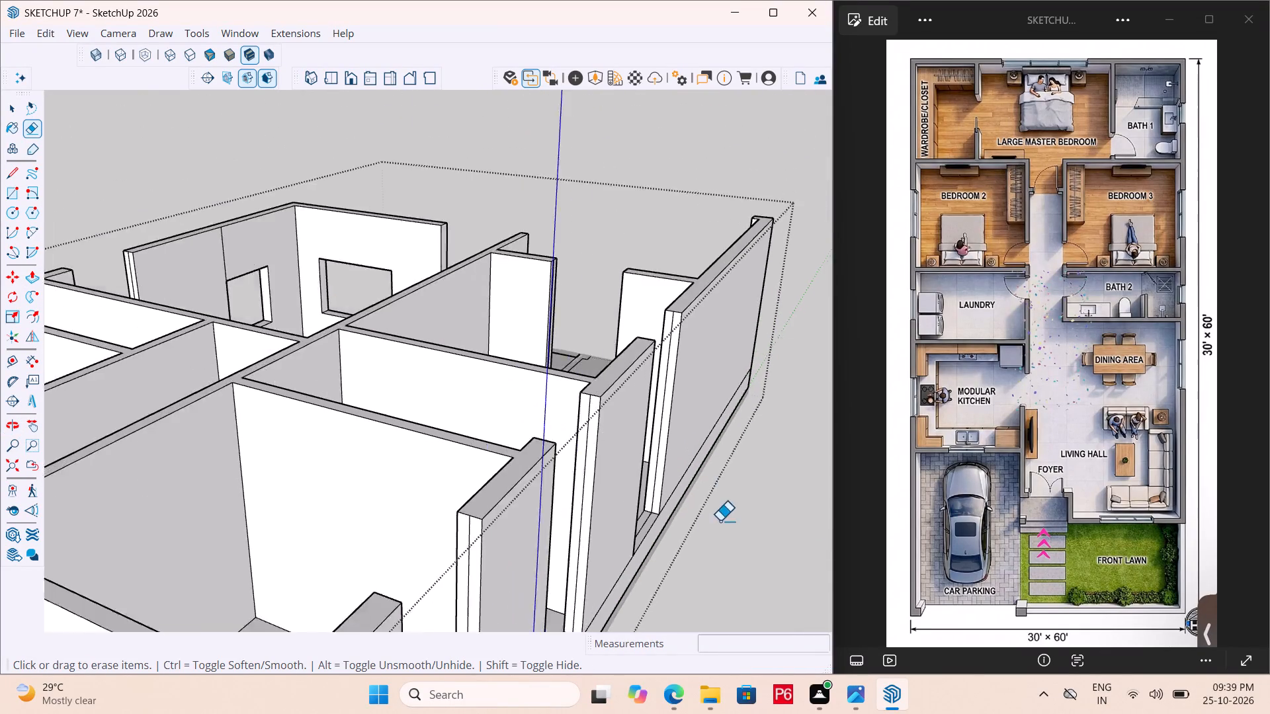
{"action": "scroll", "coordinate": [720, 521], "scroll_direction": "down", "scroll_amount": 2}
{"action": "scroll", "coordinate": [275, 327], "scroll_direction": "up", "scroll_amount": 6}
{"action": "middle_click_drag", "start_coordinate": [333, 349], "coordinate": [265, 461]}
{"action": "scroll", "coordinate": [265, 461], "scroll_direction": "up", "scroll_amount": 4}
{"action": "left_click", "coordinate": [293, 380]}
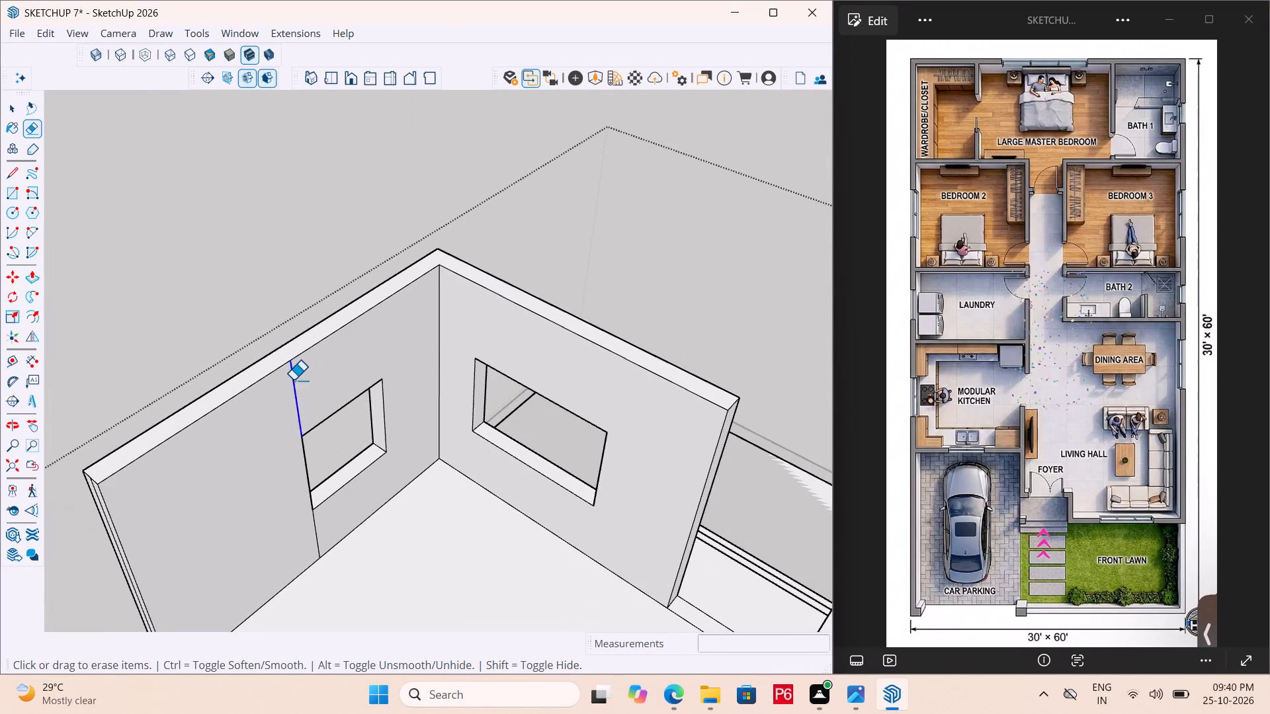
{"action": "left_click_drag", "start_coordinate": [325, 526], "coordinate": [300, 532]}
{"action": "scroll", "coordinate": [445, 357], "scroll_direction": "down", "scroll_amount": 14}
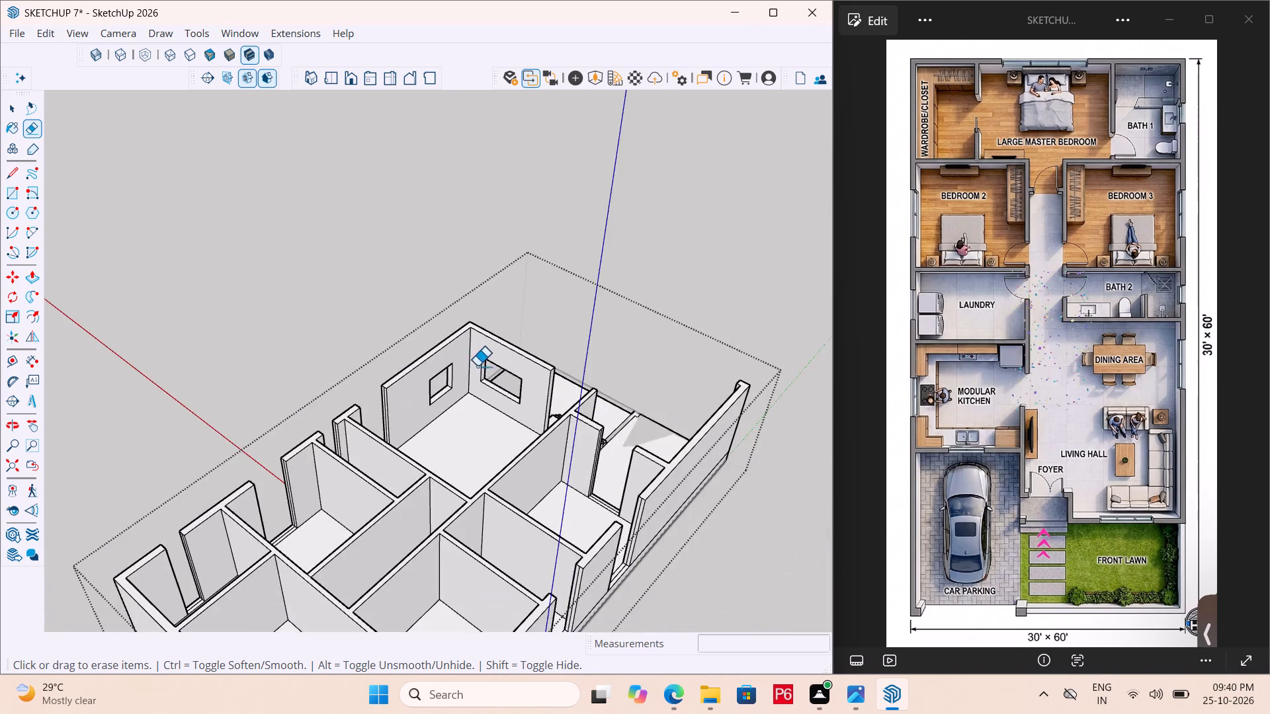
Erase the stray vertical edges from both jambs of the second side-wall opening, beside the dining area.
{"action": "scroll", "coordinate": [456, 370], "scroll_direction": "down", "scroll_amount": 5}
{"action": "middle_click_drag", "start_coordinate": [353, 448], "coordinate": [880, 364]}
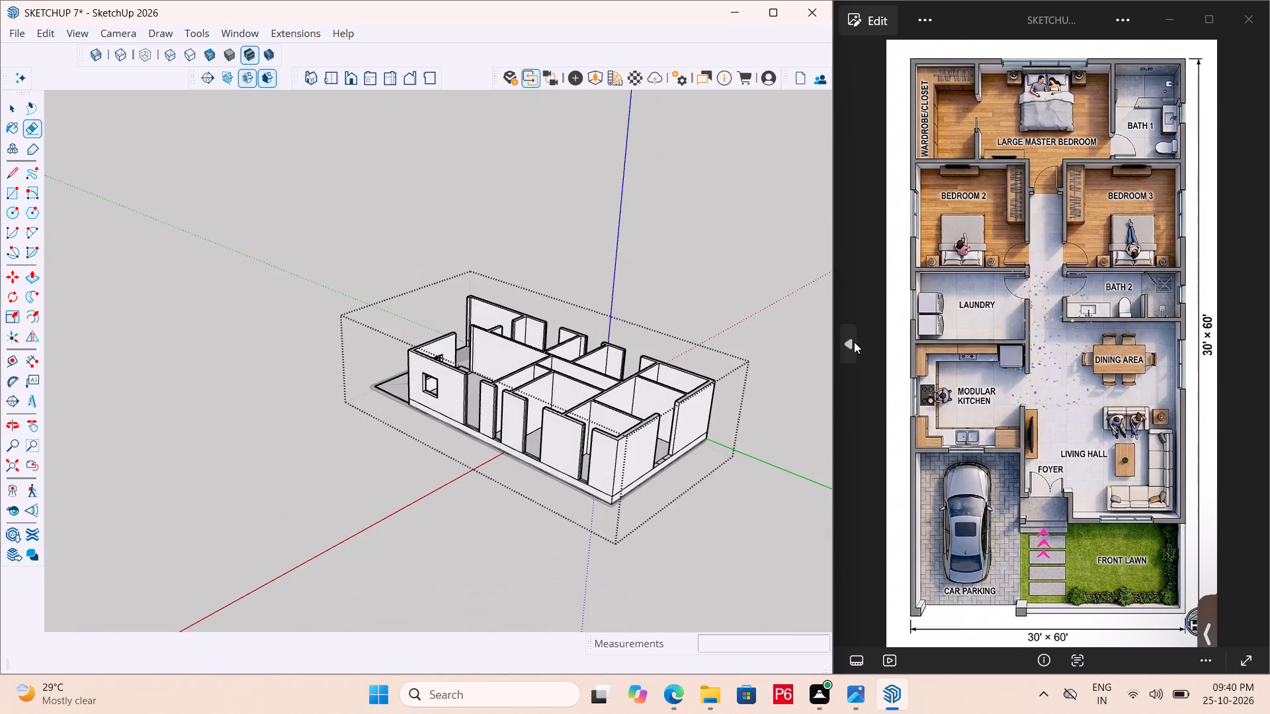
{"action": "scroll", "coordinate": [503, 395], "scroll_direction": "up", "scroll_amount": 6}
{"action": "scroll", "coordinate": [450, 407], "scroll_direction": "up", "scroll_amount": 11}
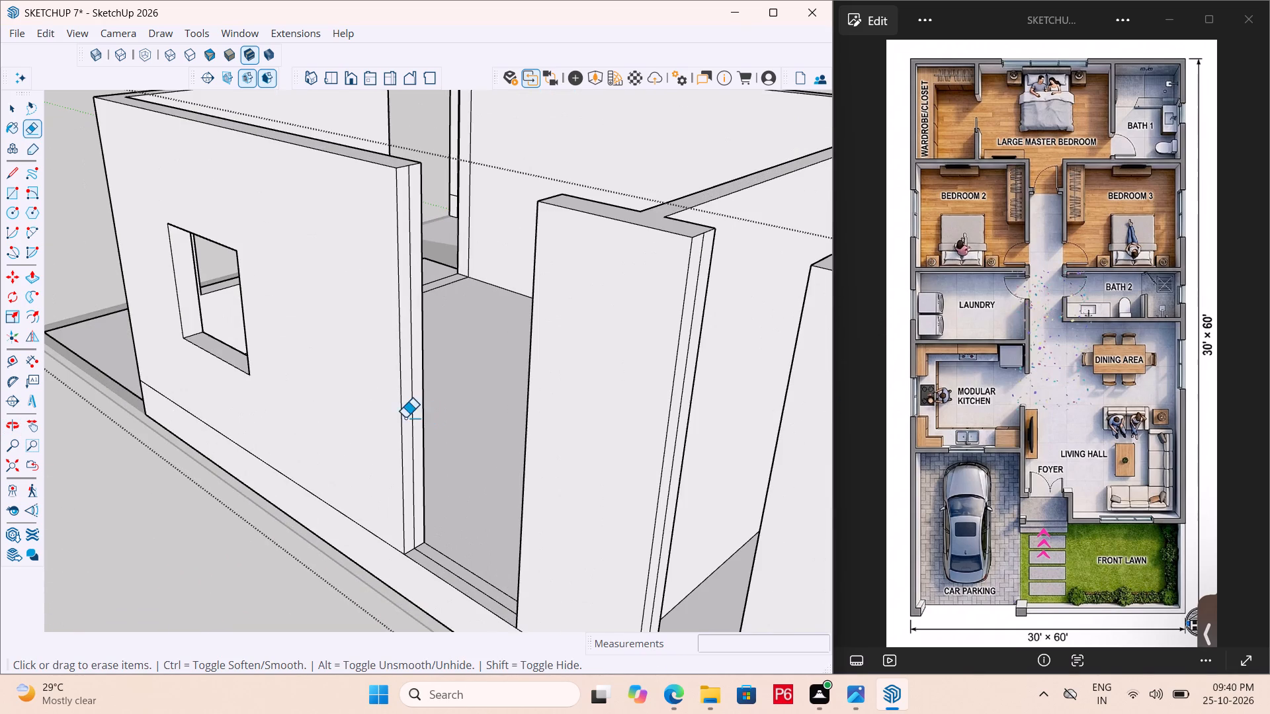
{"action": "left_click_drag", "start_coordinate": [409, 411], "coordinate": [416, 404]}
{"action": "left_click", "coordinate": [416, 404]}
{"action": "scroll", "coordinate": [376, 425], "scroll_direction": "down", "scroll_amount": 6}
{"action": "middle_click_drag", "start_coordinate": [361, 437], "coordinate": [779, 491]}
{"action": "scroll", "coordinate": [304, 545], "scroll_direction": "down", "scroll_amount": 6}
{"action": "scroll", "coordinate": [710, 406], "scroll_direction": "up", "scroll_amount": 15}
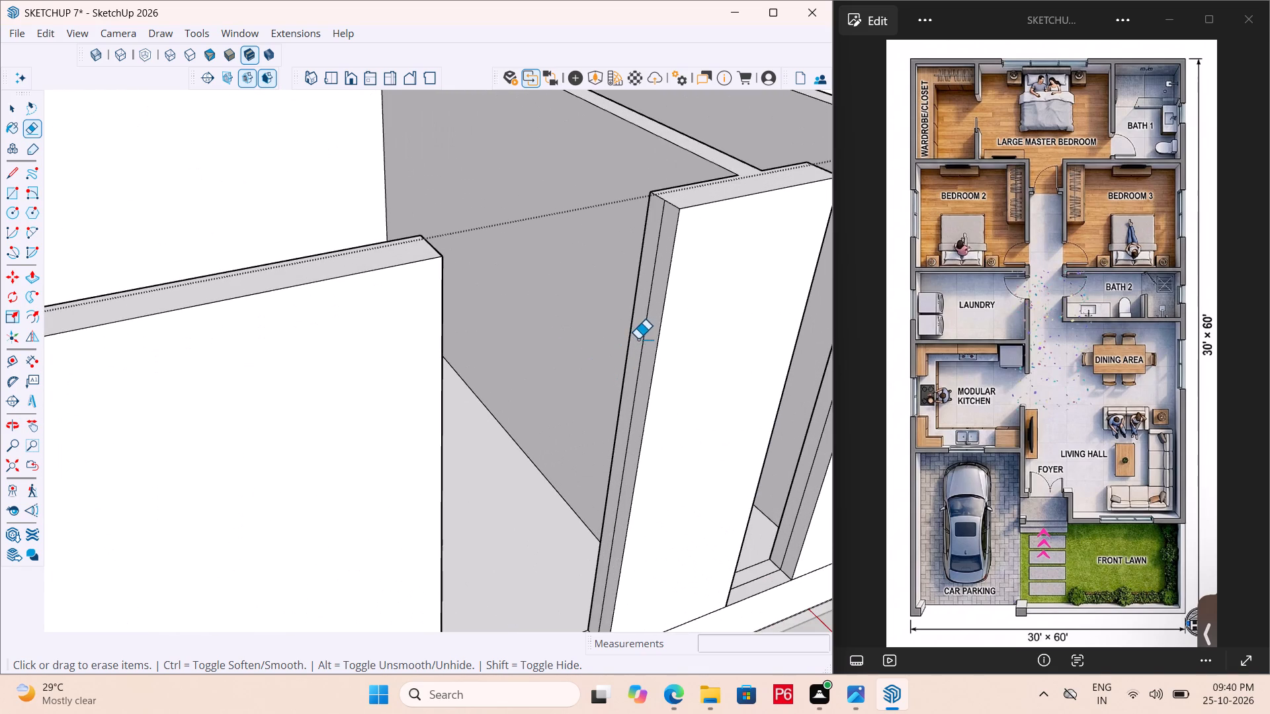
{"action": "left_click_drag", "start_coordinate": [639, 339], "coordinate": [646, 335]}
Place guides on the dining-area opening's jamb 3'6" below the wall top and 4' below that guide.
{"action": "key", "text": "t"}
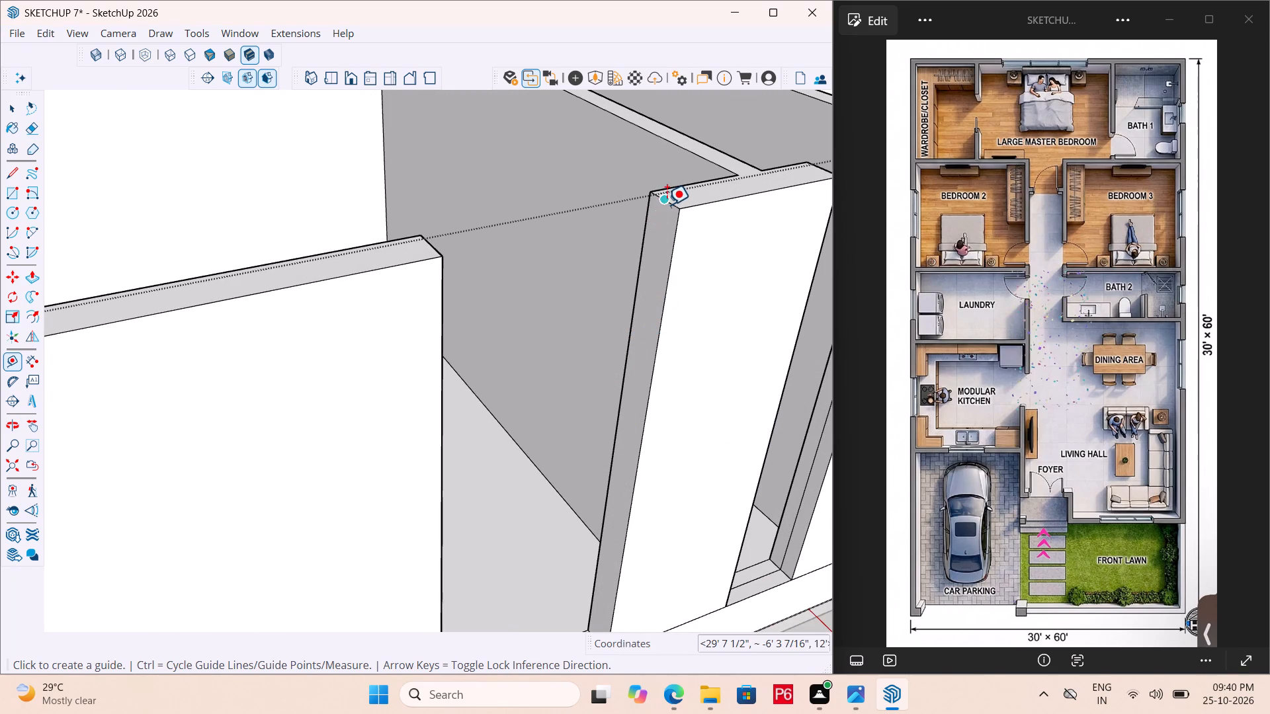
{"action": "left_click", "coordinate": [667, 205]}
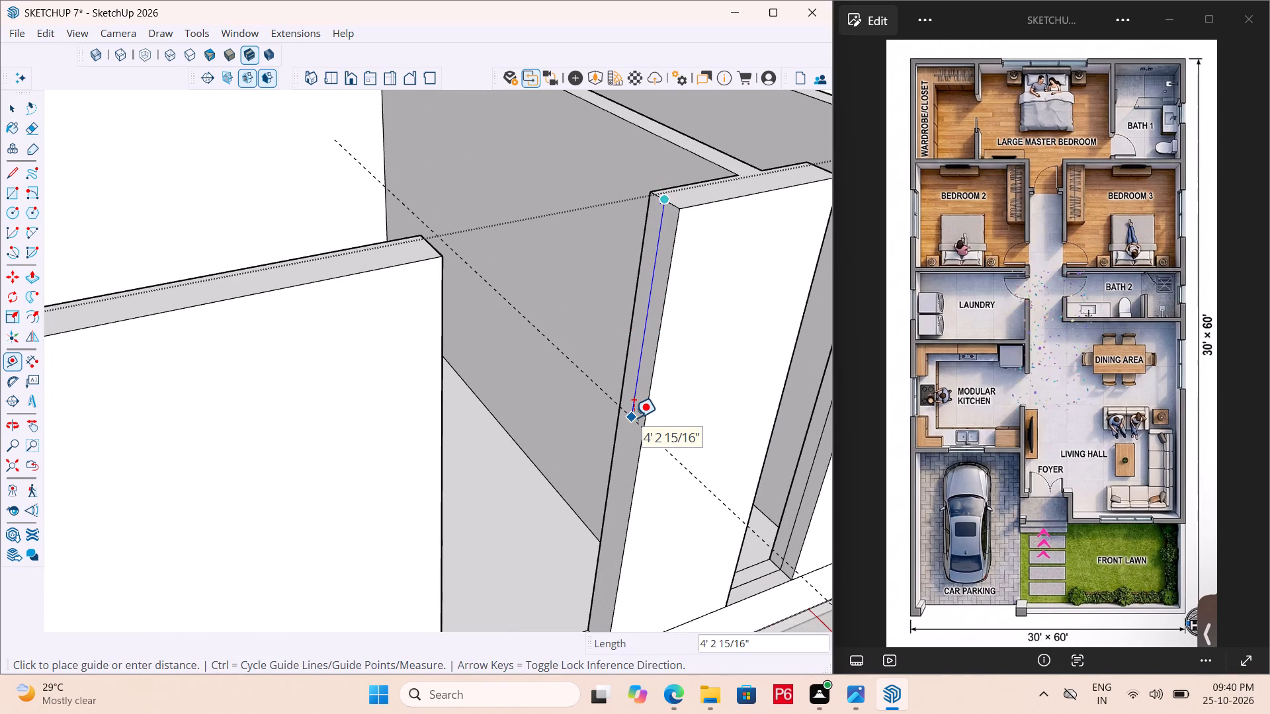
{"action": "type", "text": "3'6\""}
{"action": "key", "text": "Return"}
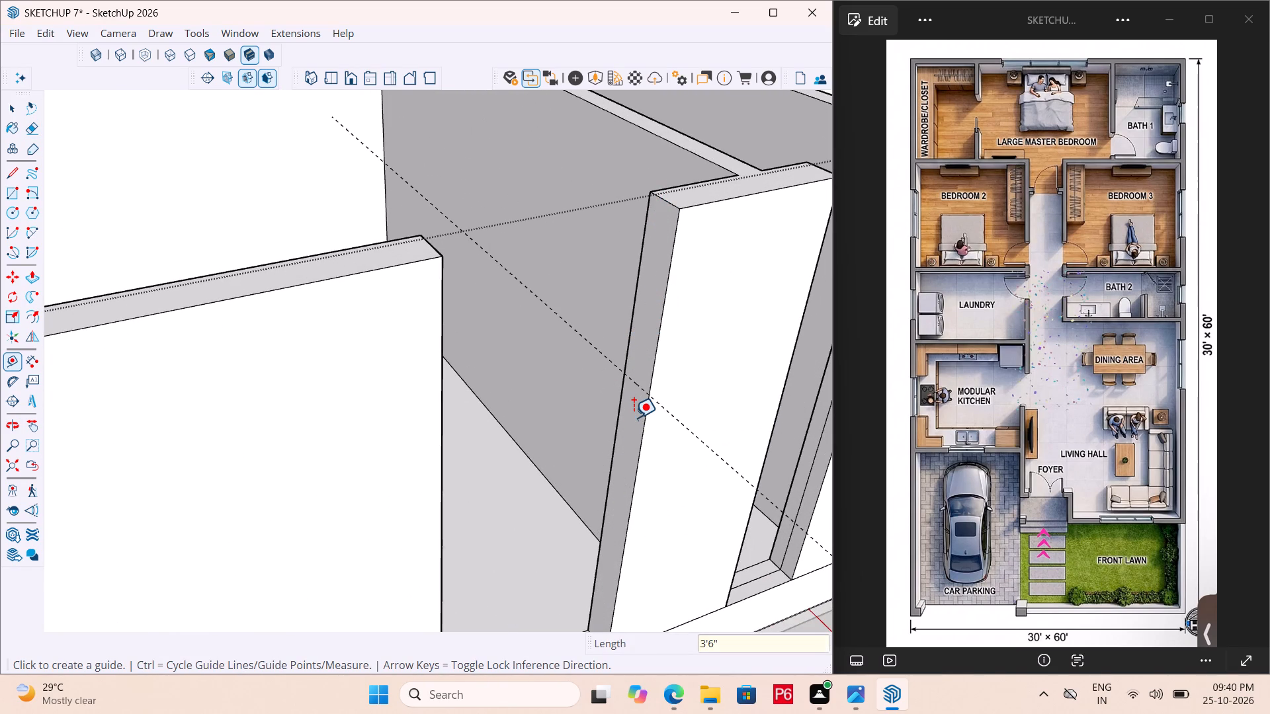
{"action": "scroll", "coordinate": [609, 292], "scroll_direction": "down", "scroll_amount": 5}
{"action": "scroll", "coordinate": [640, 385], "scroll_direction": "up", "scroll_amount": 4}
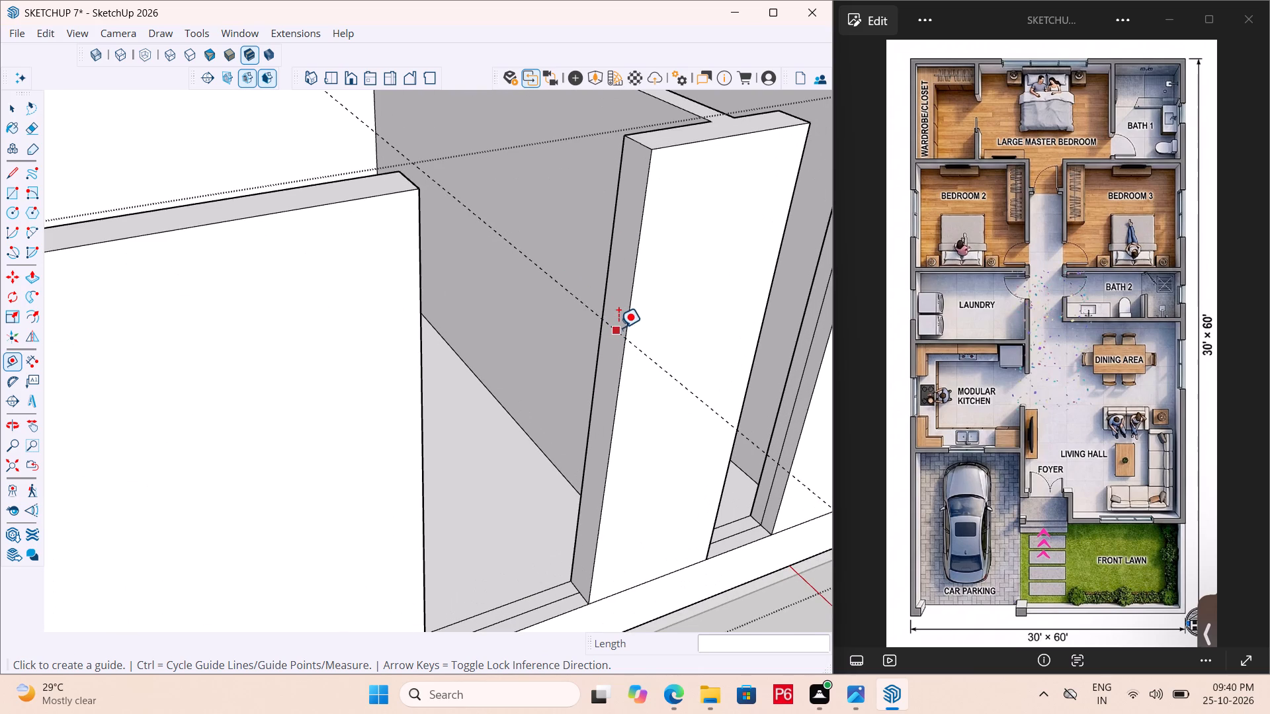
{"action": "left_click", "coordinate": [618, 328]}
{"action": "type", "text": "4'"}
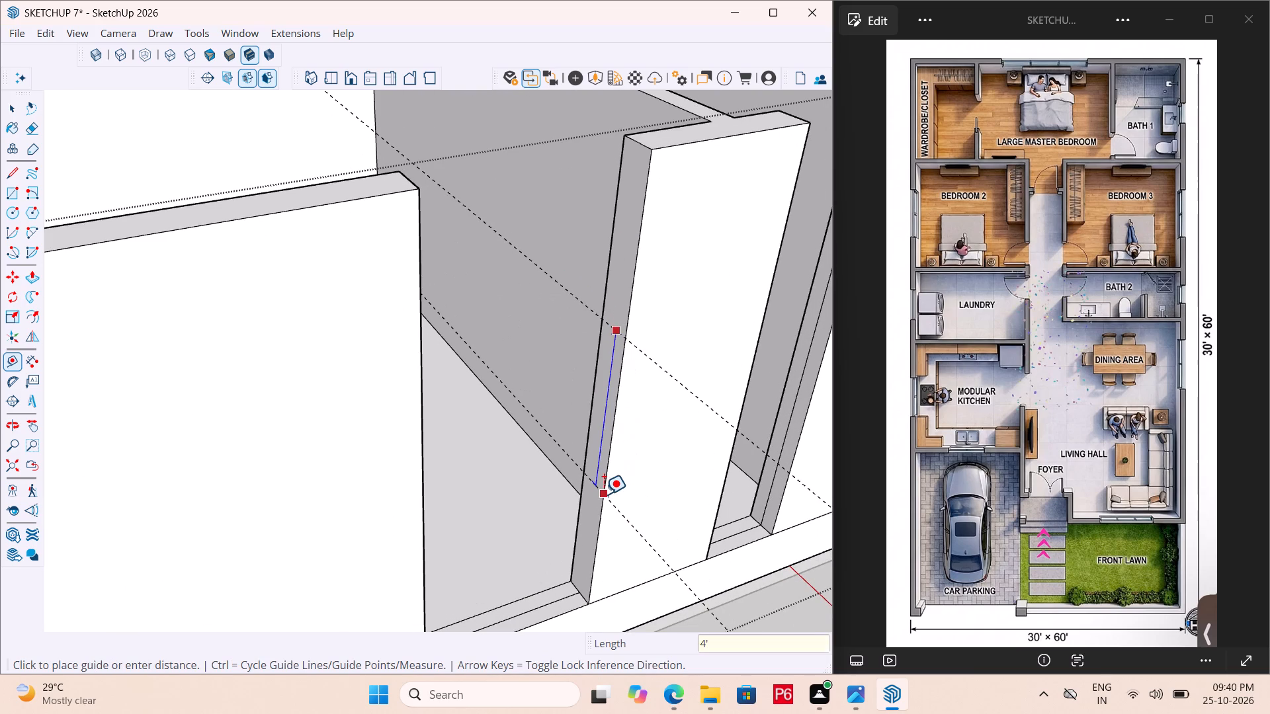
{"action": "key", "text": "Return"}
Draw lines across the jamb face at the lower and upper guides to mark the window sill and head.
{"action": "key", "text": "l"}
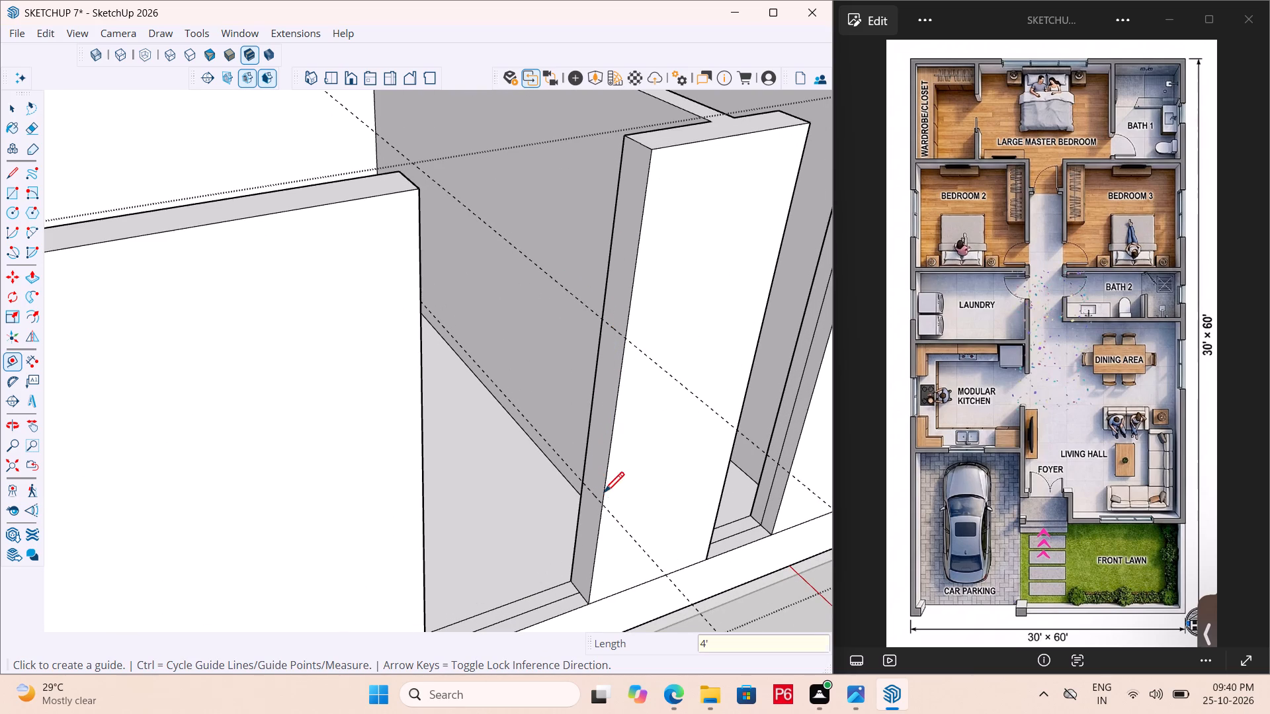
{"action": "left_click", "coordinate": [583, 486]}
{"action": "left_click", "coordinate": [603, 507]}
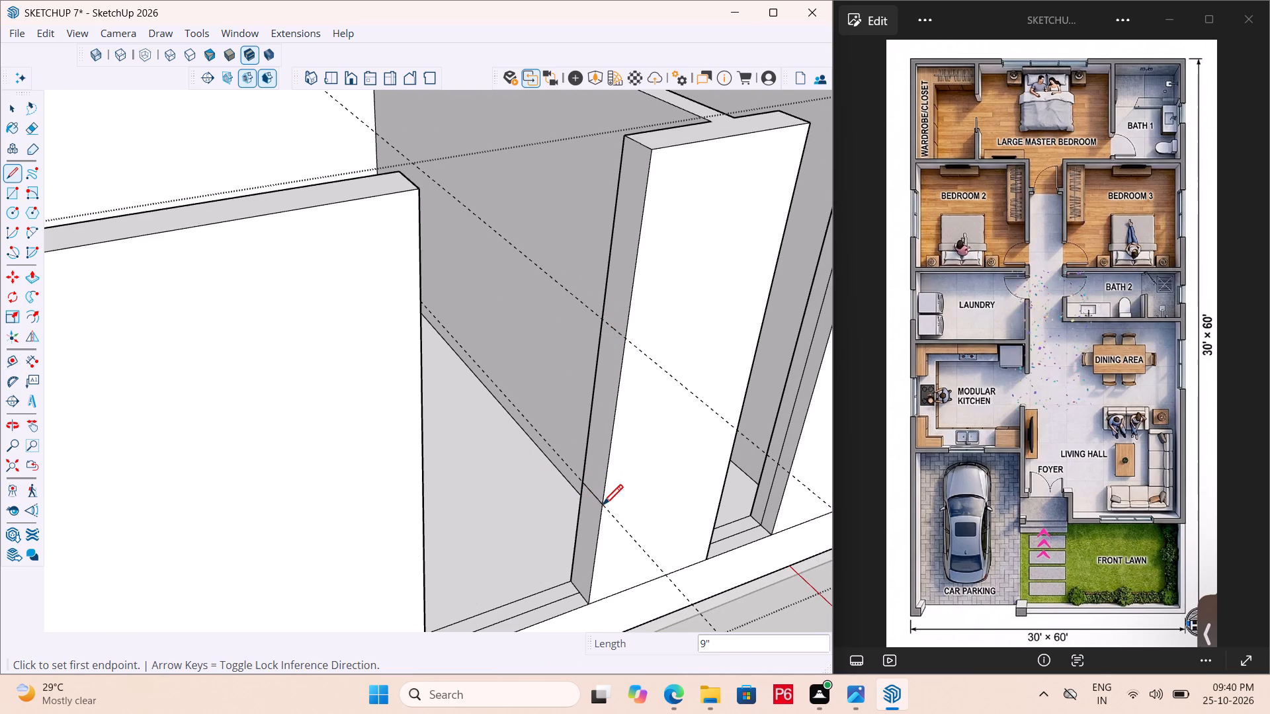
{"action": "left_click_drag", "start_coordinate": [603, 323], "coordinate": [609, 325]}
{"action": "left_click", "coordinate": [627, 338]}
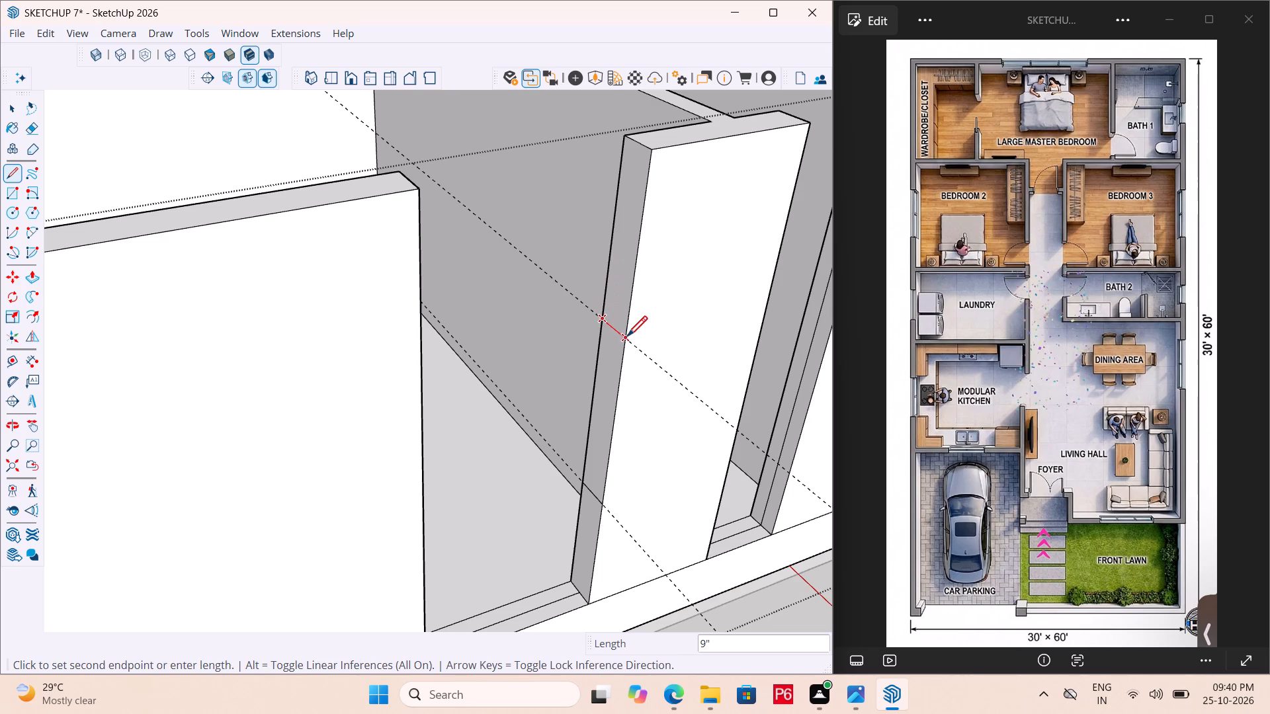
Erase the two construction guides from the dining-area opening.
{"action": "key", "text": "e"}
{"action": "left_click_drag", "start_coordinate": [544, 251], "coordinate": [538, 266]}
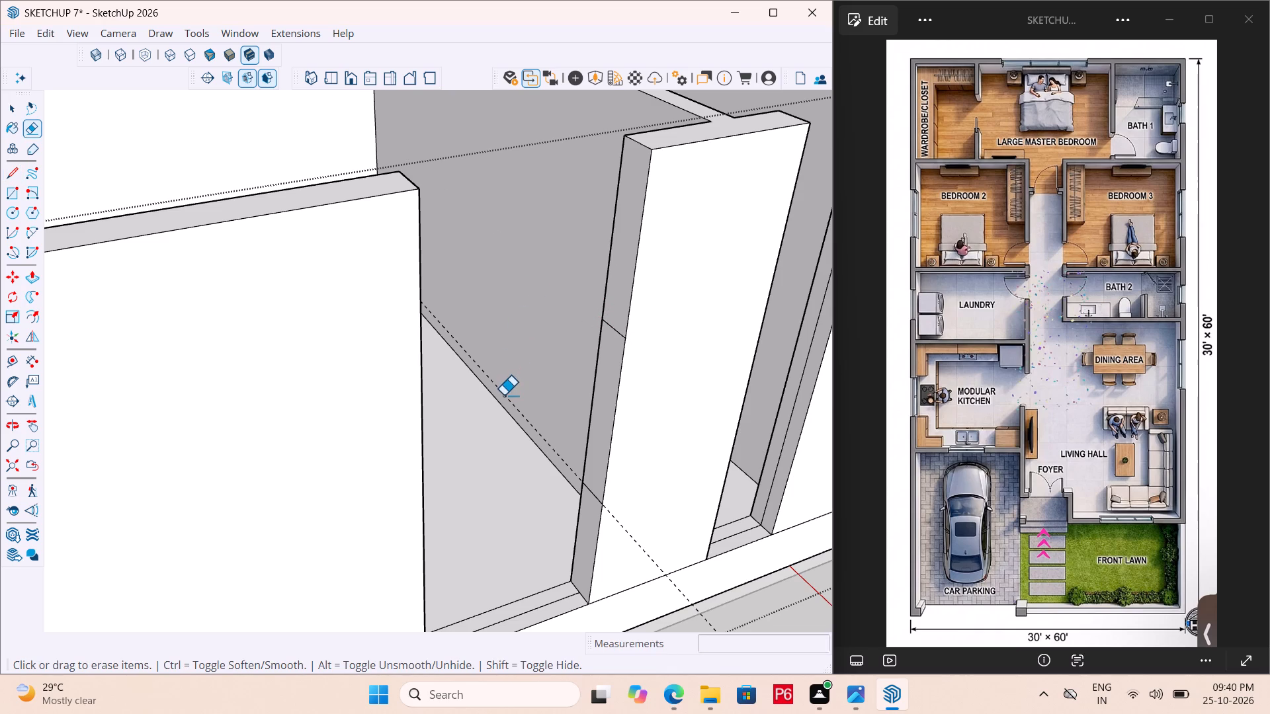
{"action": "left_click", "coordinate": [503, 397]}
Push/Pull the jamb's upper and lower sections across to the opposite jamb to fill the wall above and below the window.
{"action": "key", "text": "p"}
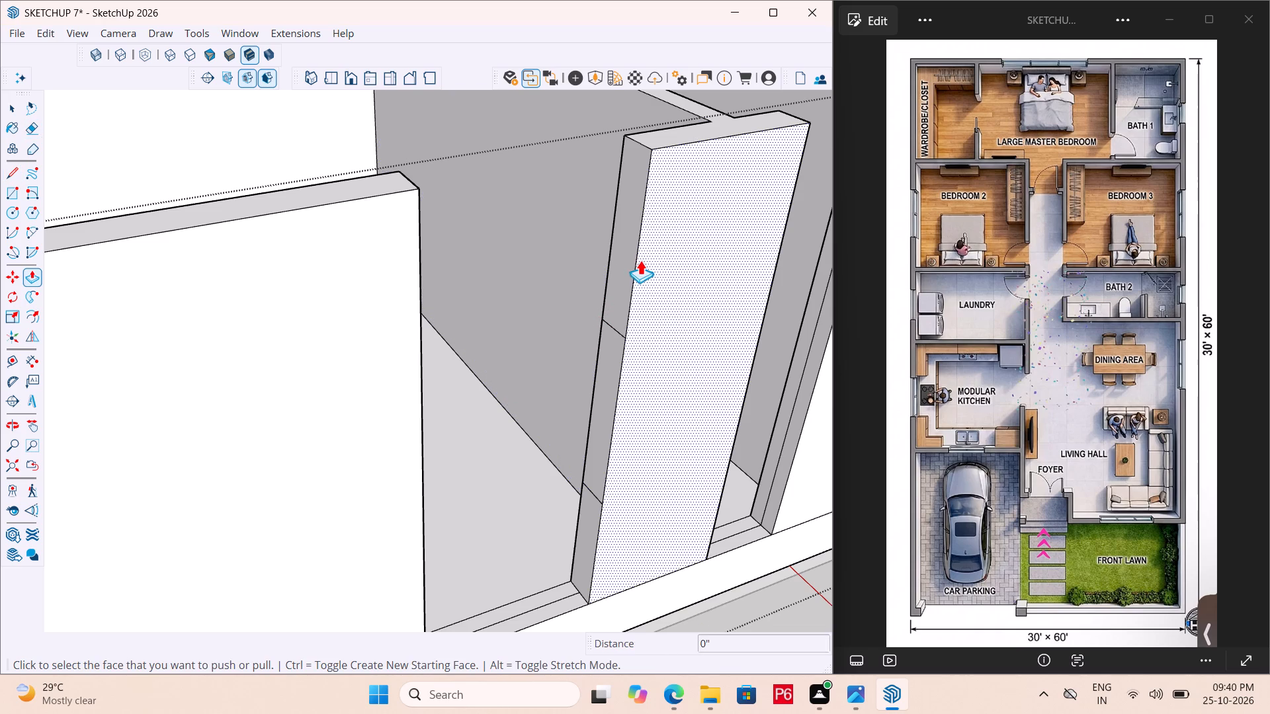
{"action": "left_click", "coordinate": [632, 264]}
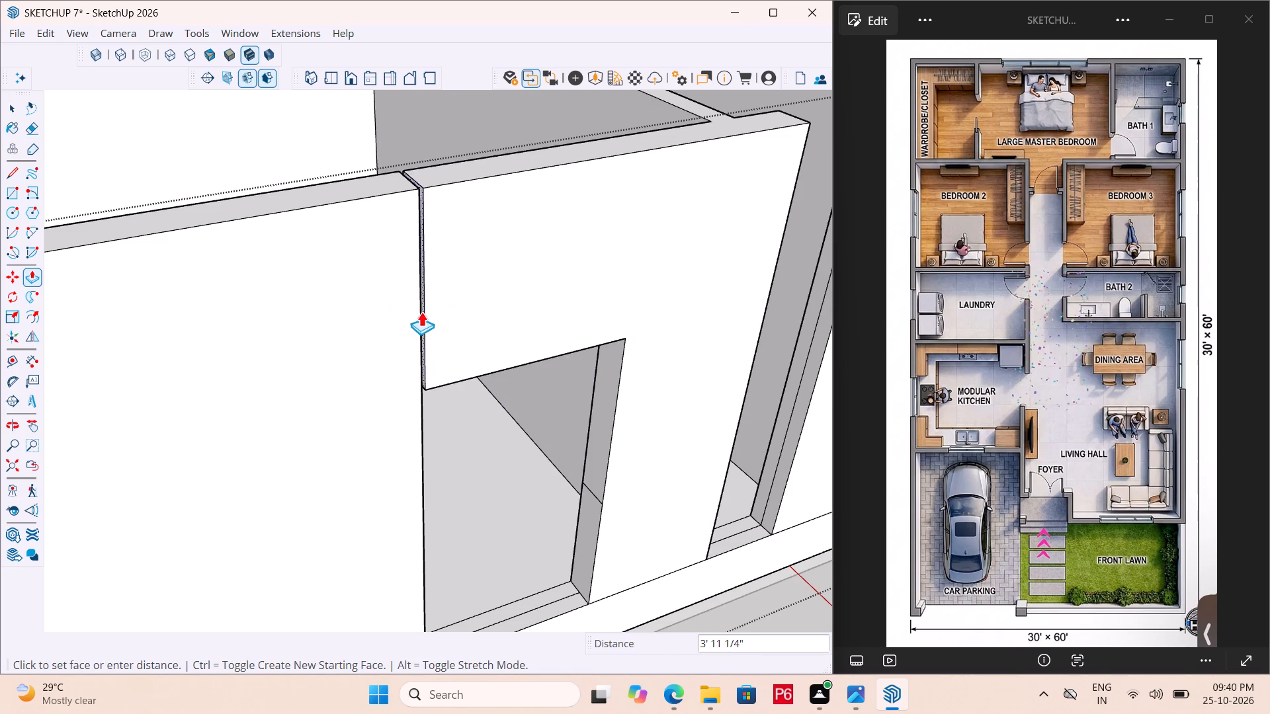
{"action": "left_click", "coordinate": [417, 329]}
{"action": "double_click", "coordinate": [578, 547]}
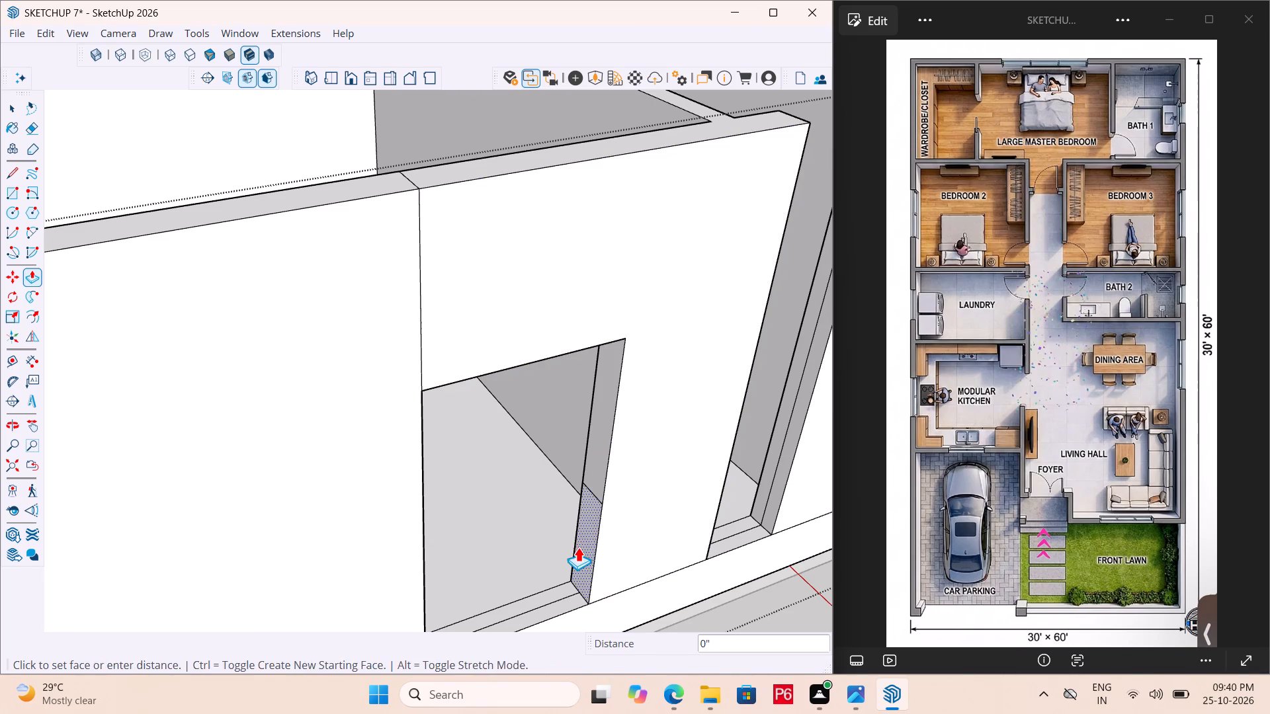
Erase the seam lines on the side wall's outer face and top around the dining-area window infill.
{"action": "scroll", "coordinate": [560, 501], "scroll_direction": "down", "scroll_amount": 1}
{"action": "key", "text": "e"}
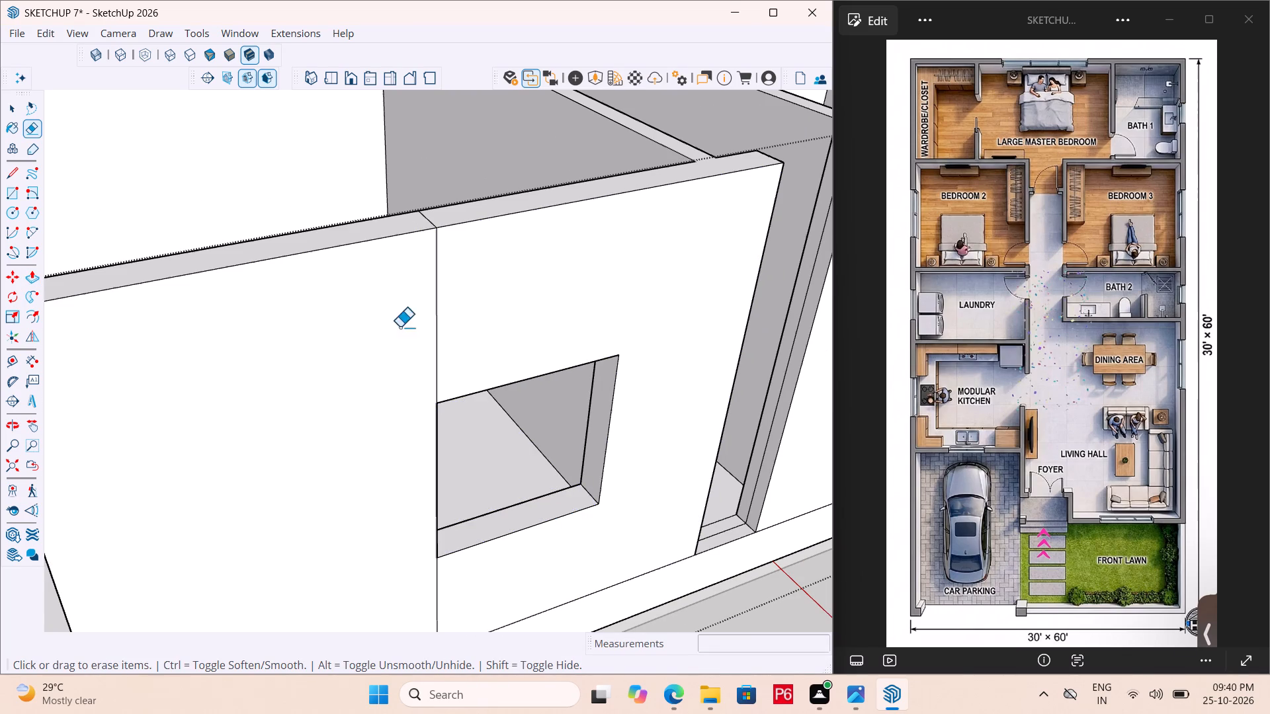
{"action": "left_click_drag", "start_coordinate": [417, 253], "coordinate": [428, 249]}
{"action": "double_click", "coordinate": [442, 247]}
{"action": "left_click", "coordinate": [436, 248]}
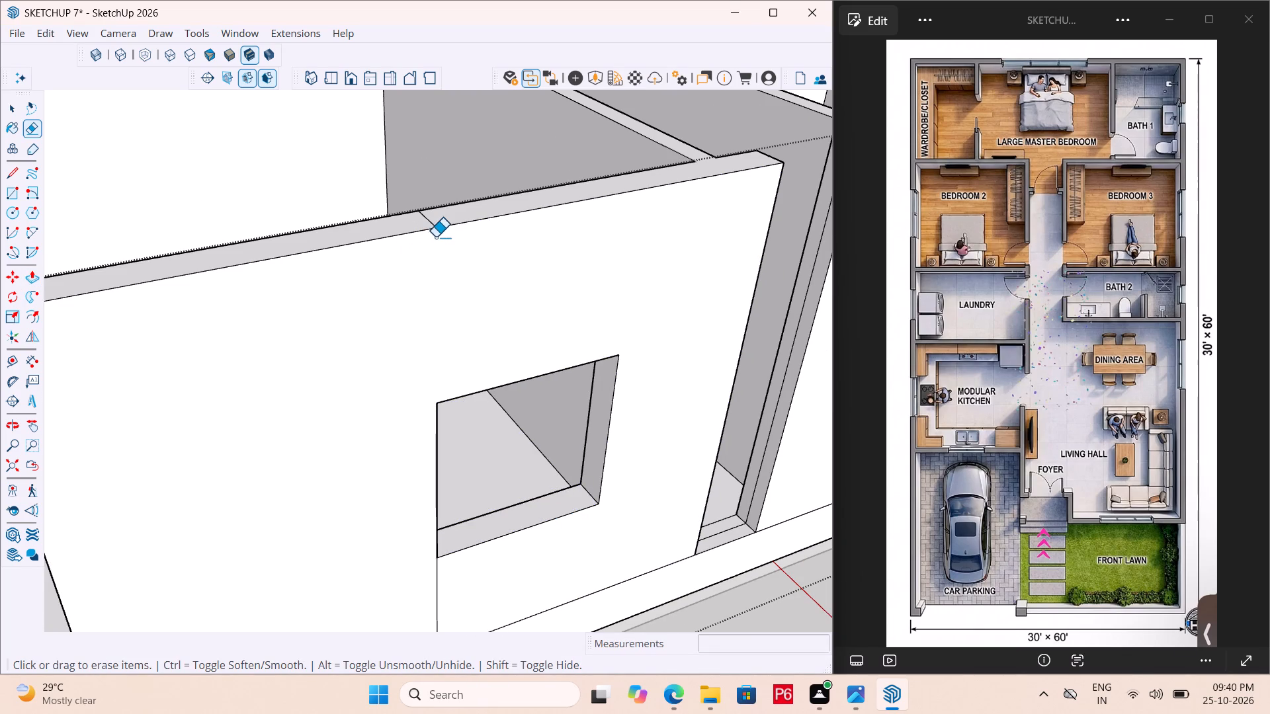
{"action": "left_click_drag", "start_coordinate": [430, 220], "coordinate": [424, 223]}
{"action": "left_click_drag", "start_coordinate": [438, 575], "coordinate": [421, 576]}
Erase the seam lines above and below the dining-area window on the inner wall face.
{"action": "scroll", "coordinate": [452, 335], "scroll_direction": "down", "scroll_amount": 6}
{"action": "middle_click_drag", "start_coordinate": [368, 347], "coordinate": [483, 405]}
{"action": "scroll", "coordinate": [368, 347], "scroll_direction": "down", "scroll_amount": 1}
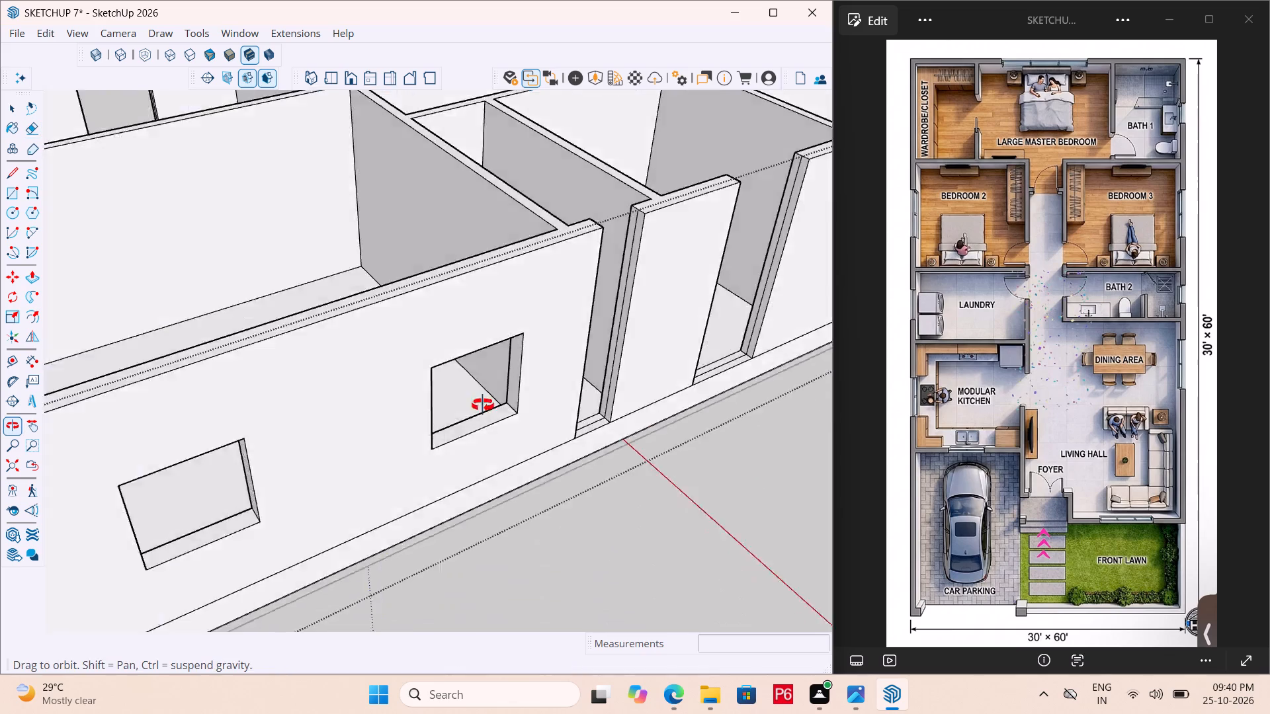
{"action": "middle_click_drag", "start_coordinate": [483, 405], "coordinate": [1052, 330]}
{"action": "left_click_drag", "start_coordinate": [335, 407], "coordinate": [345, 411]}
{"action": "left_click", "coordinate": [350, 567]}
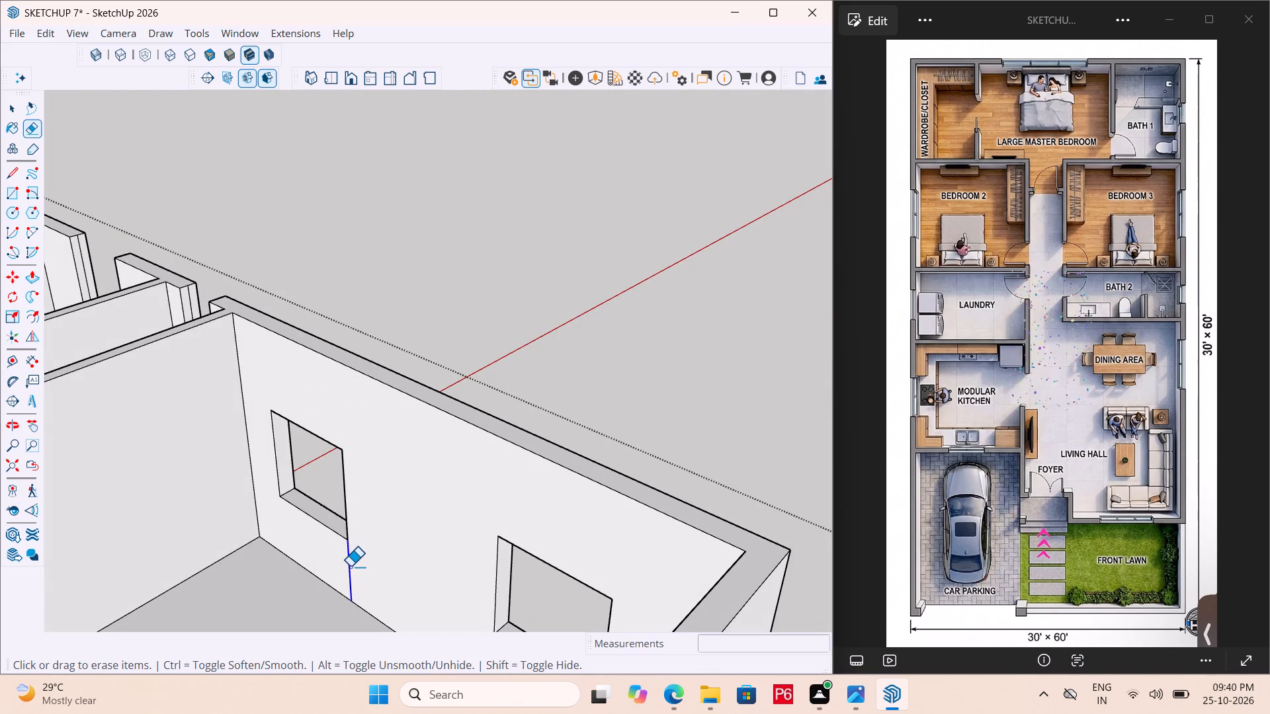
Save the model.
{"action": "key", "text": "ctrl+s"}
{"action": "key", "text": "ctrl+s"}
{"action": "key", "text": "ctrl+s"}
{"action": "key", "text": "ctrl+s"}
{"action": "key", "text": "ctrl+s"}
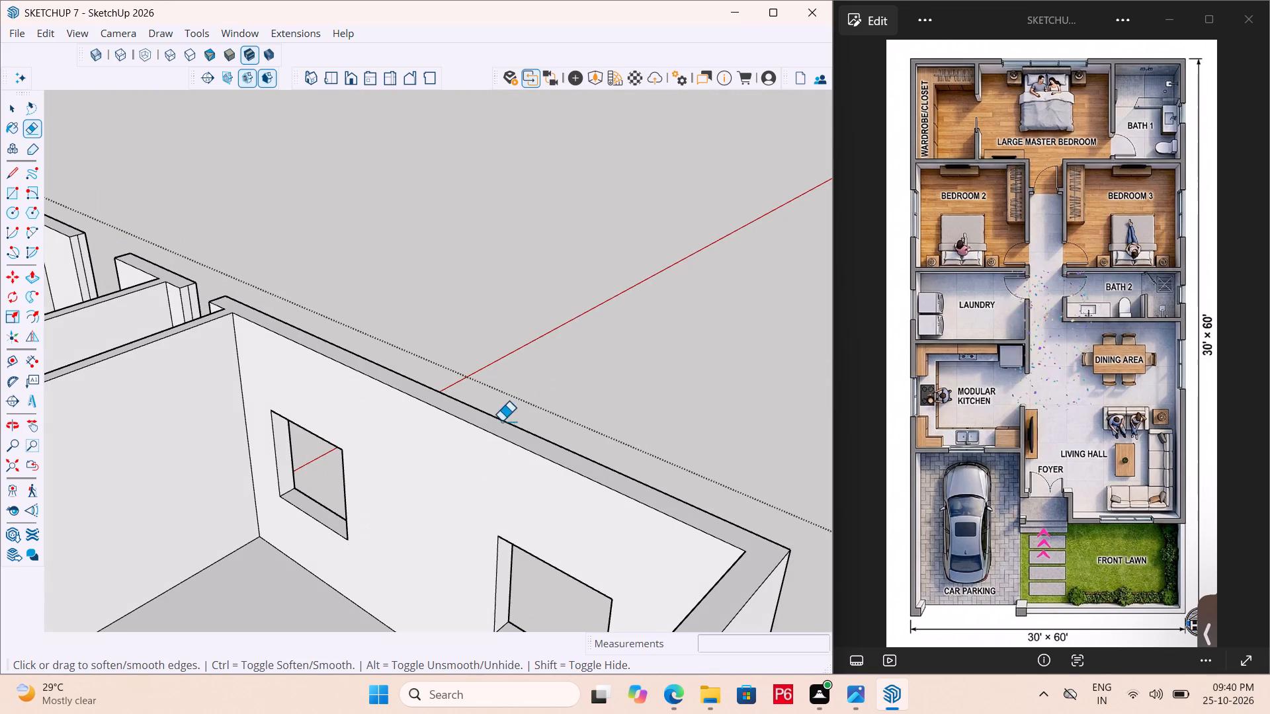
{"action": "key", "text": "ctrl+s"}
{"action": "scroll", "coordinate": [501, 421], "scroll_direction": "down", "scroll_amount": 5, "text": "ctrl"}
{"action": "key", "text": "ctrl+s"}
{"action": "key", "text": "ctrl+s"}
Place a guide 3' below the wall top on the front entrance jamb and draw a line across the jamb along it.
{"action": "scroll", "coordinate": [542, 400], "scroll_direction": "down", "scroll_amount": 7}
{"action": "scroll", "coordinate": [644, 391], "scroll_direction": "down", "scroll_amount": 7}
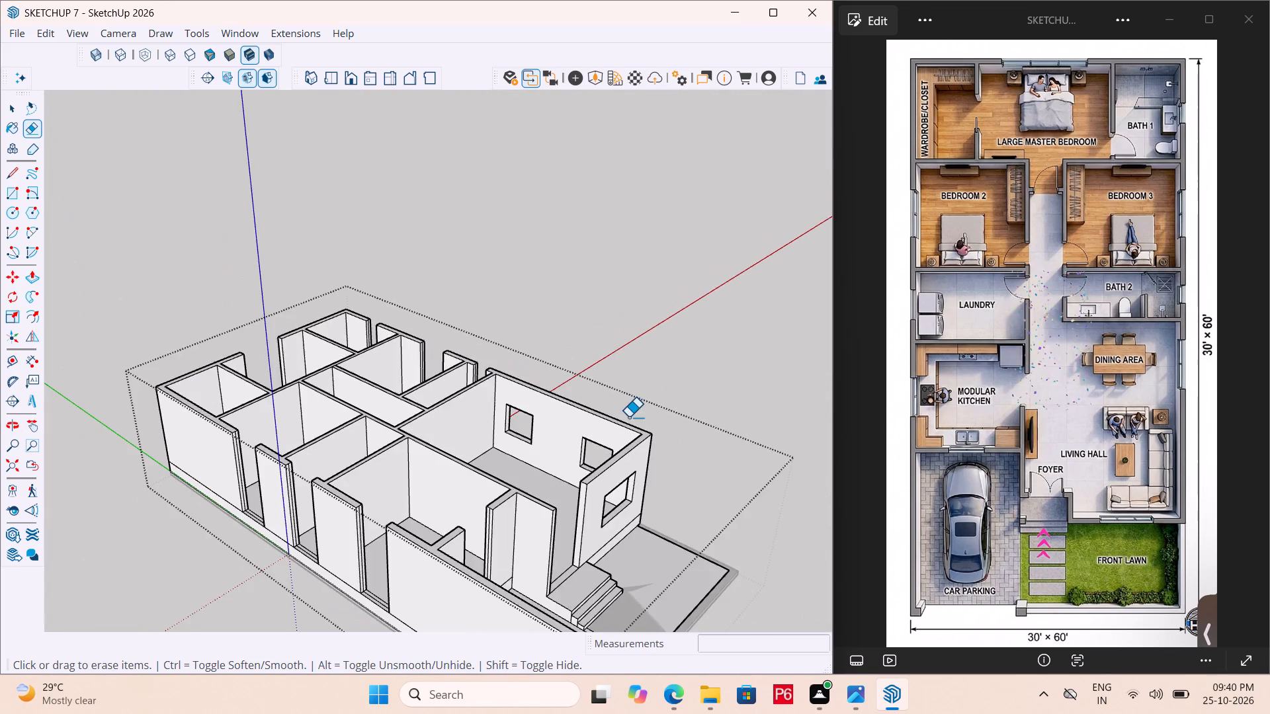
{"action": "scroll", "coordinate": [599, 432], "scroll_direction": "down", "scroll_amount": 5}
{"action": "middle_click_drag", "start_coordinate": [664, 466], "coordinate": [265, 498]}
{"action": "scroll", "coordinate": [401, 539], "scroll_direction": "up", "scroll_amount": 6}
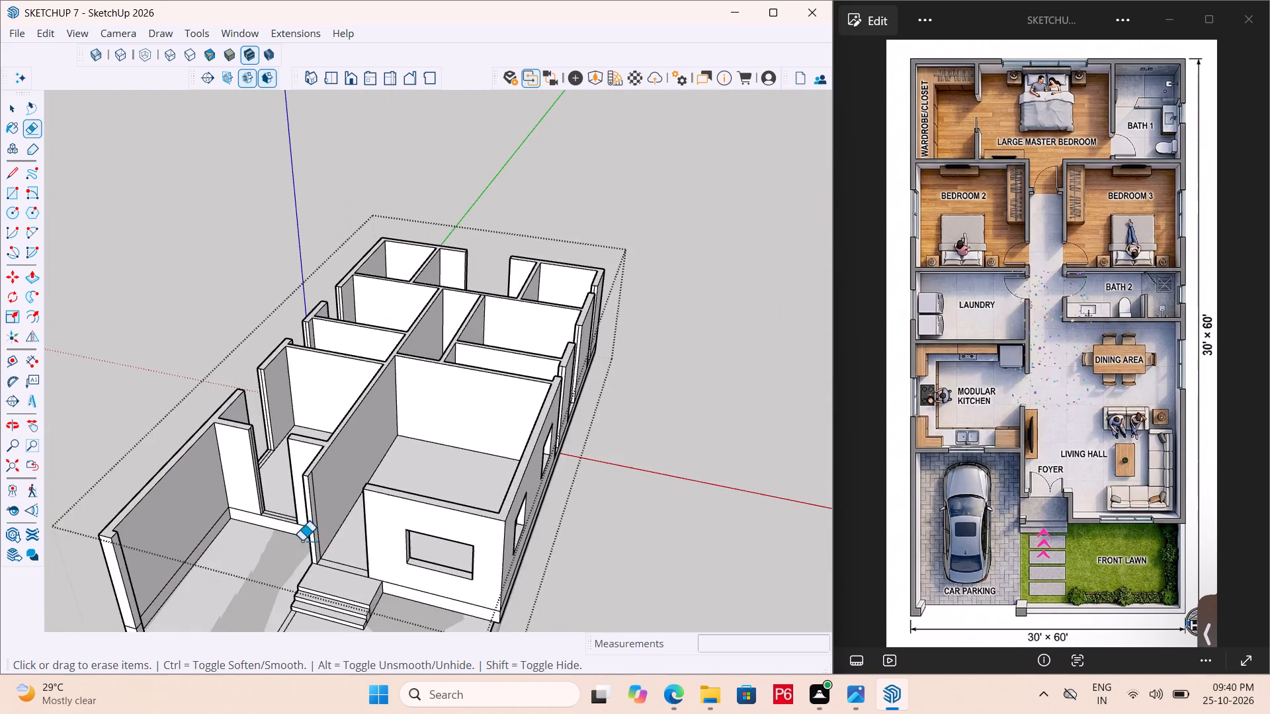
{"action": "scroll", "coordinate": [302, 541], "scroll_direction": "up", "scroll_amount": 4}
{"action": "middle_click_drag", "start_coordinate": [294, 535], "coordinate": [216, 502]}
{"action": "scroll", "coordinate": [265, 478], "scroll_direction": "up", "scroll_amount": 1}
{"action": "middle_click_drag", "start_coordinate": [265, 478], "coordinate": [255, 466]}
{"action": "scroll", "coordinate": [169, 373], "scroll_direction": "up", "scroll_amount": 3}
{"action": "scroll", "coordinate": [130, 314], "scroll_direction": "up", "scroll_amount": 3}
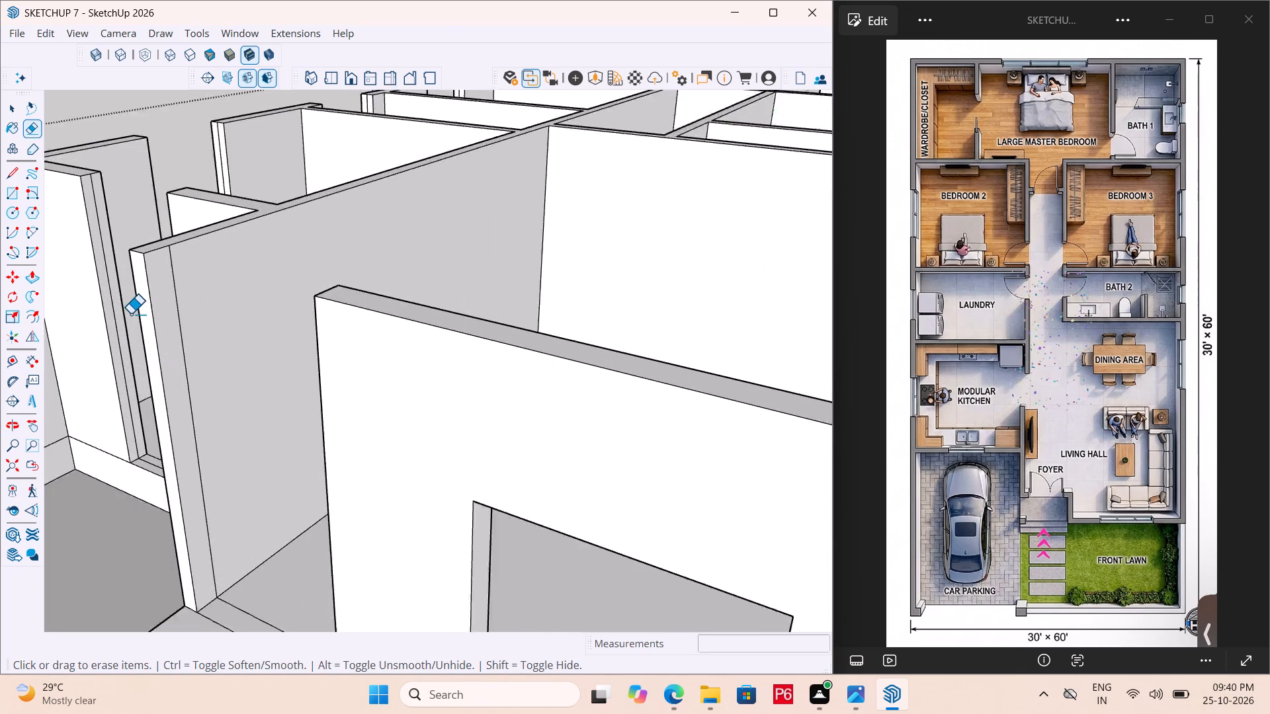
{"action": "scroll", "coordinate": [130, 314], "scroll_direction": "up", "scroll_amount": 2}
{"action": "scroll", "coordinate": [370, 266], "scroll_direction": "down", "scroll_amount": 5}
{"action": "middle_click_drag", "start_coordinate": [315, 461], "coordinate": [318, 477]}
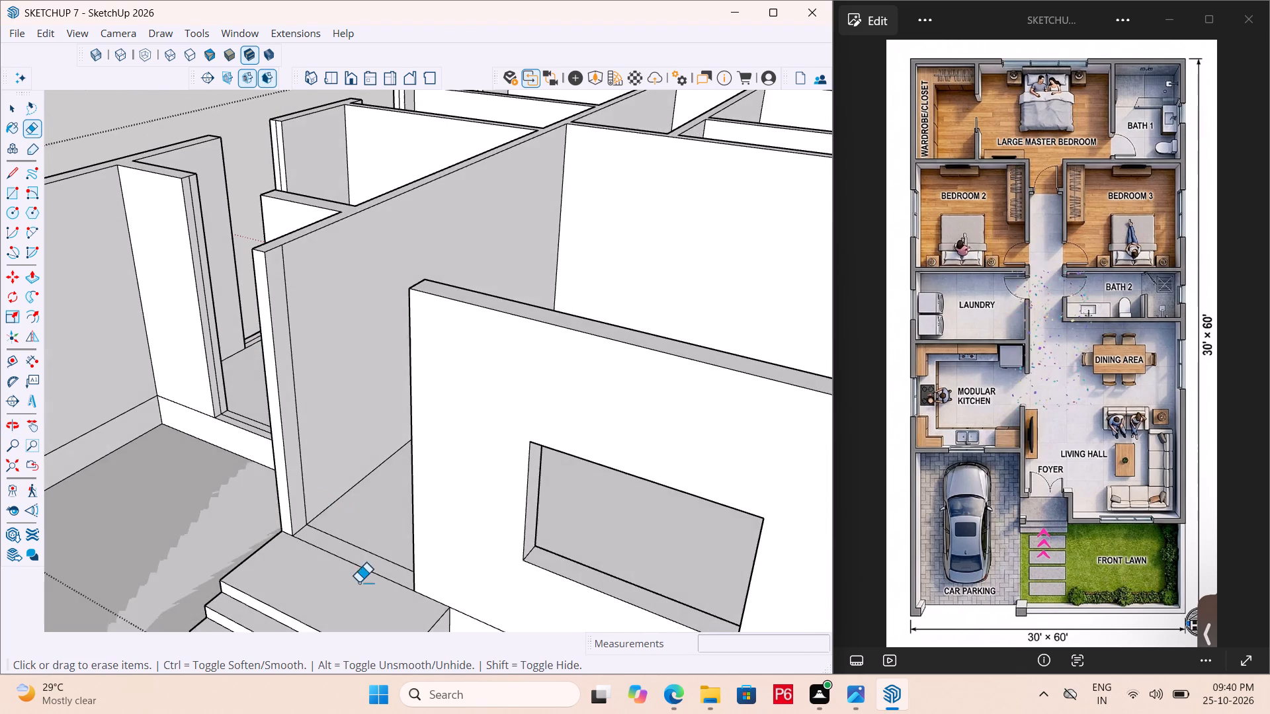
{"action": "scroll", "coordinate": [359, 588], "scroll_direction": "up", "scroll_amount": 3}
{"action": "key", "text": "t"}
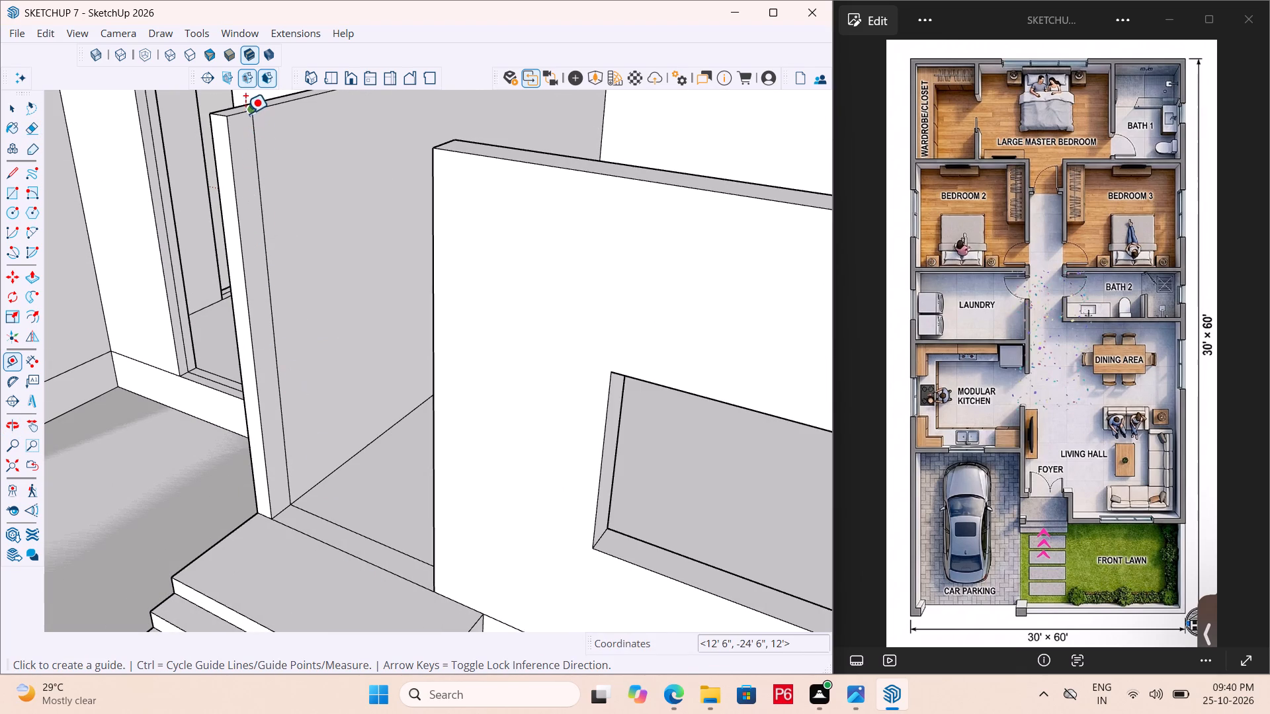
{"action": "left_click_drag", "start_coordinate": [237, 112], "coordinate": [241, 120]}
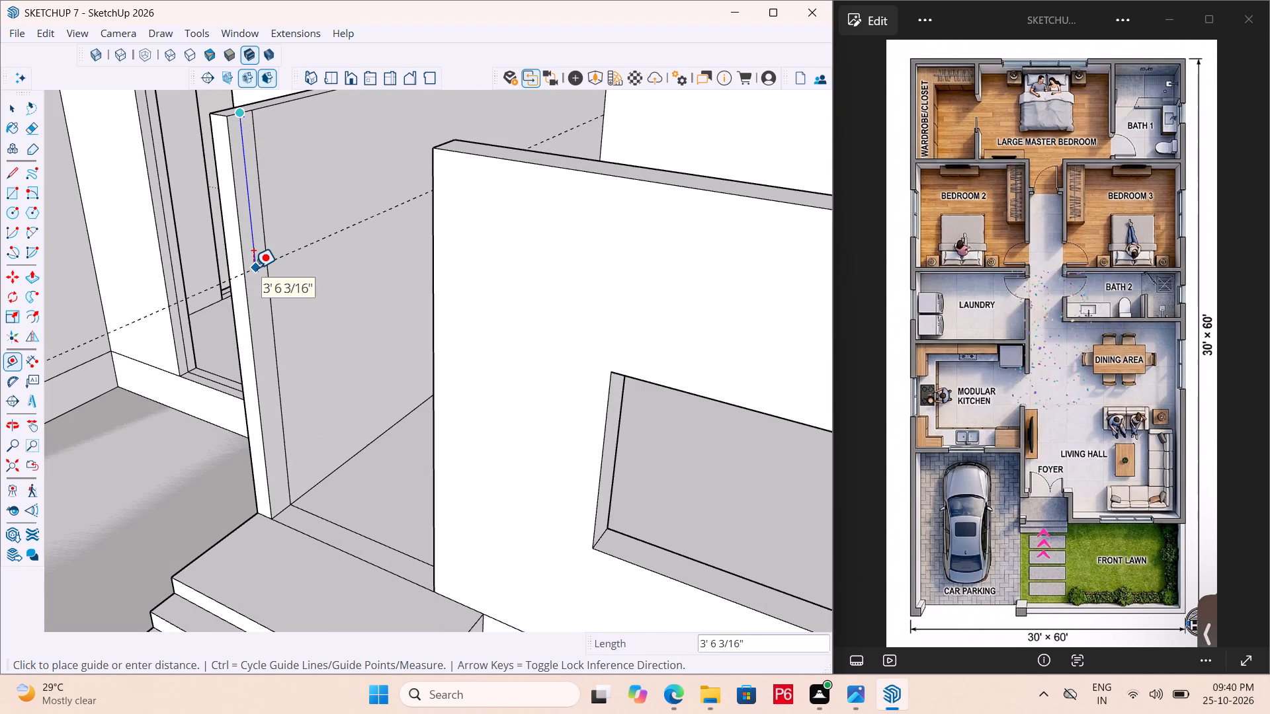
{"action": "type", "text": "3'"}
{"action": "key", "text": "shift+quotedbl"}
{"action": "key", "text": "Return"}
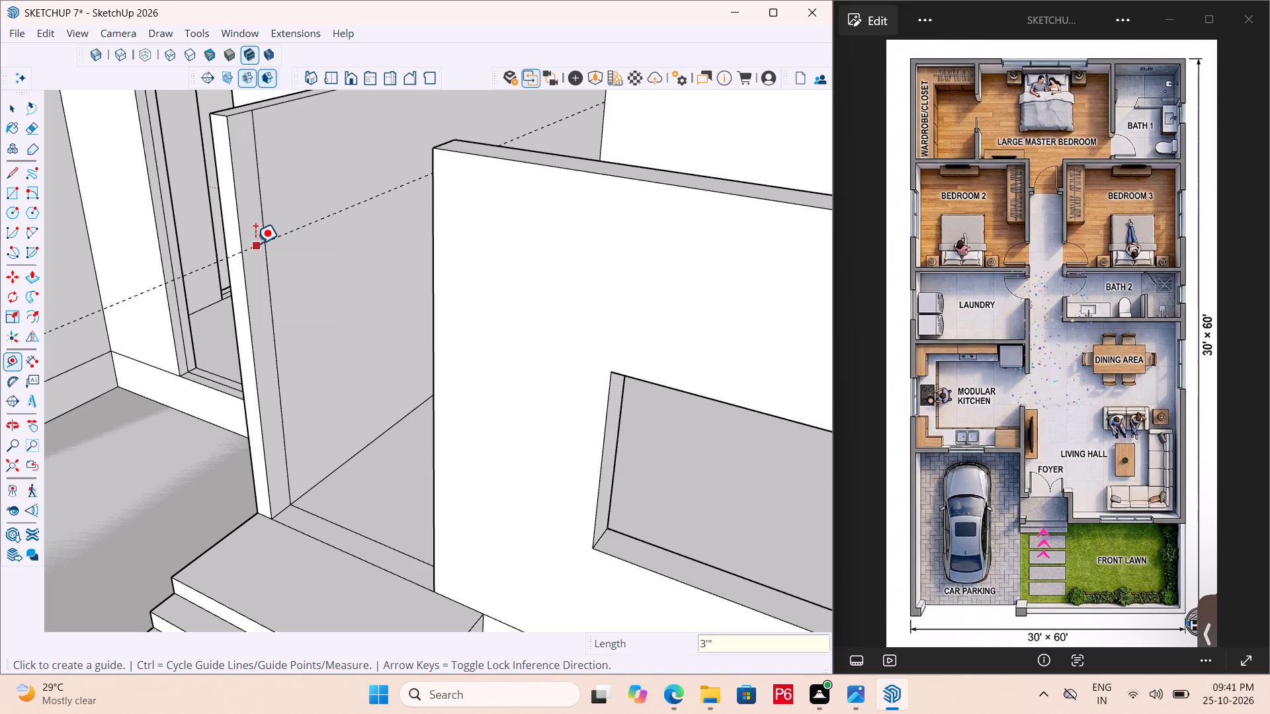
{"action": "key", "text": "l"}
{"action": "left_click", "coordinate": [237, 256]}
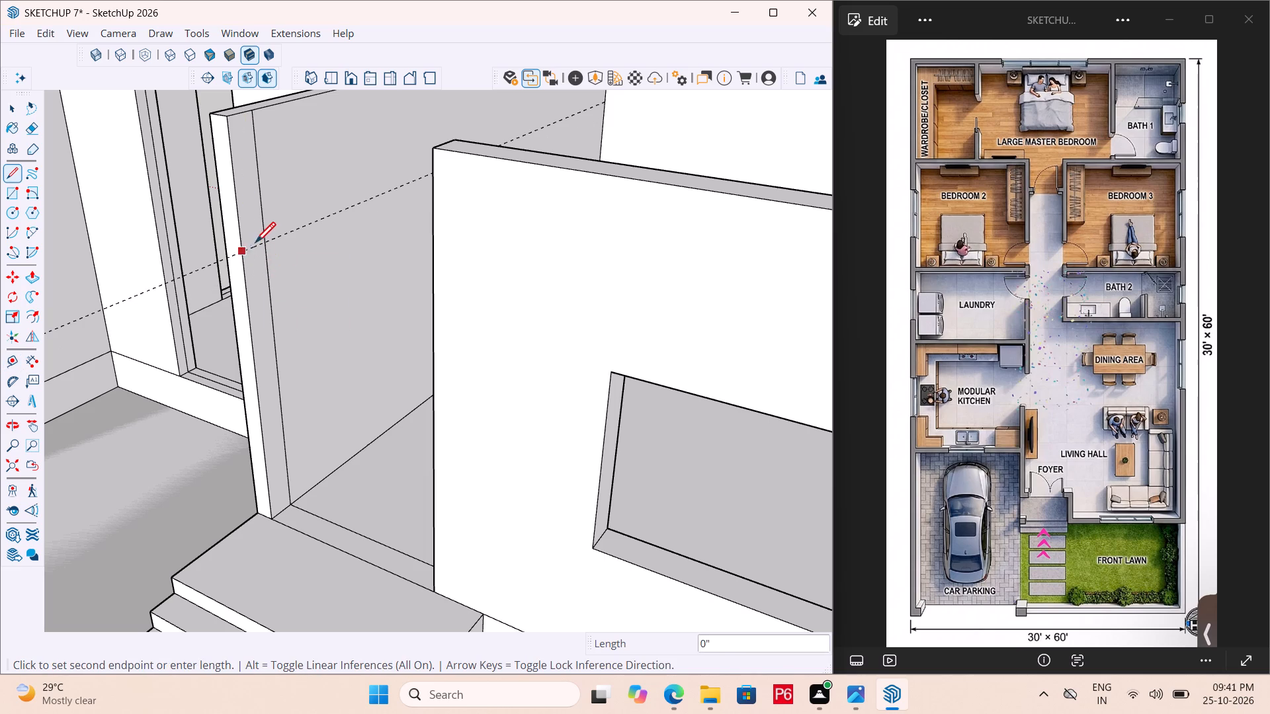
{"action": "left_click", "coordinate": [264, 241]}
Push/Pull the jamb's upper section across the entrance opening to the front wall to fill above the door.
{"action": "key", "text": "p"}
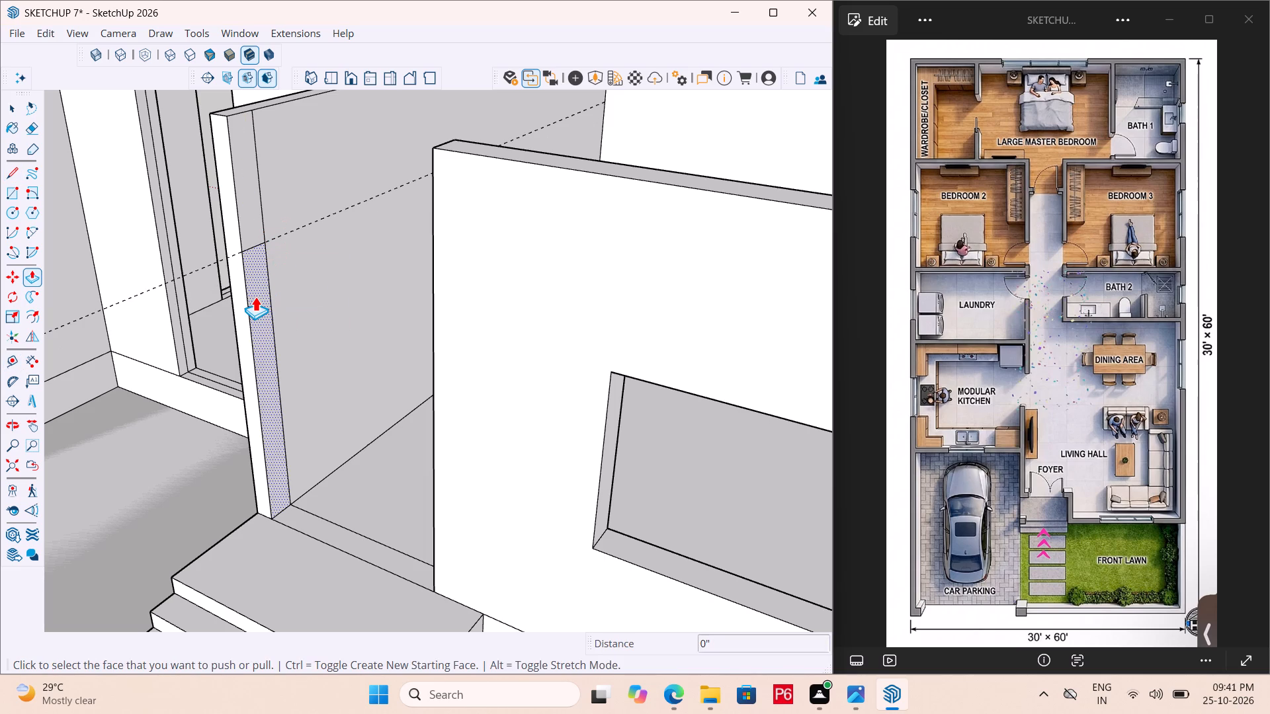
{"action": "left_click", "coordinate": [254, 216]}
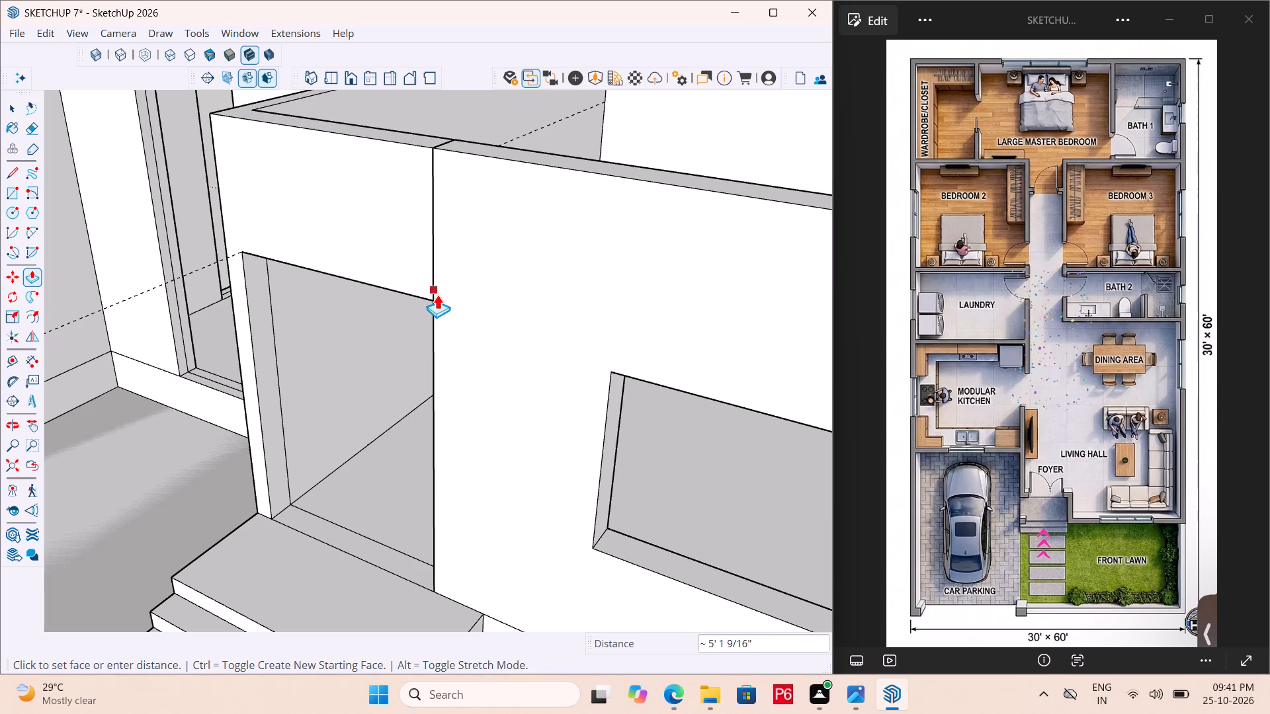
{"action": "left_click", "coordinate": [437, 298]}
Erase the construction guide at the entrance opening.
{"action": "key", "text": "e"}
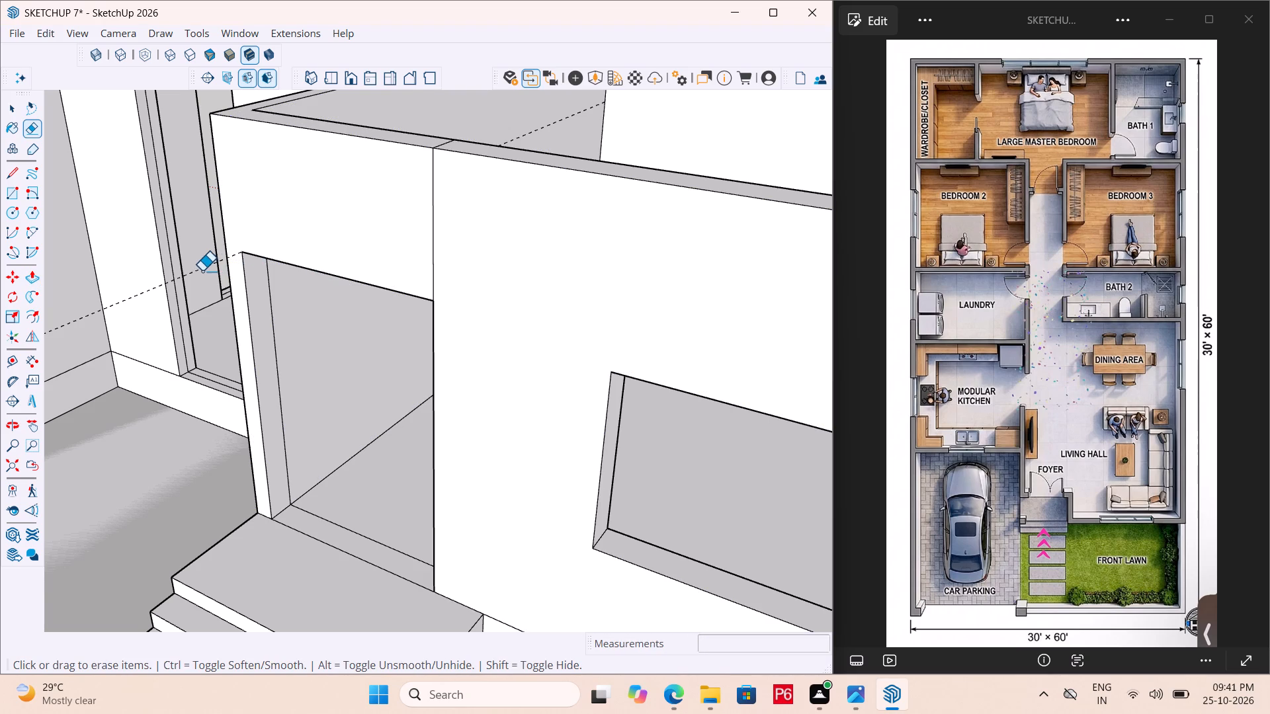
{"action": "left_click", "coordinate": [202, 266]}
Save the model with the filled entrance lintel.
{"action": "key", "text": "ctrl+s"}
{"action": "key", "text": "ctrl+s"}
{"action": "key", "text": "ctrl+s"}
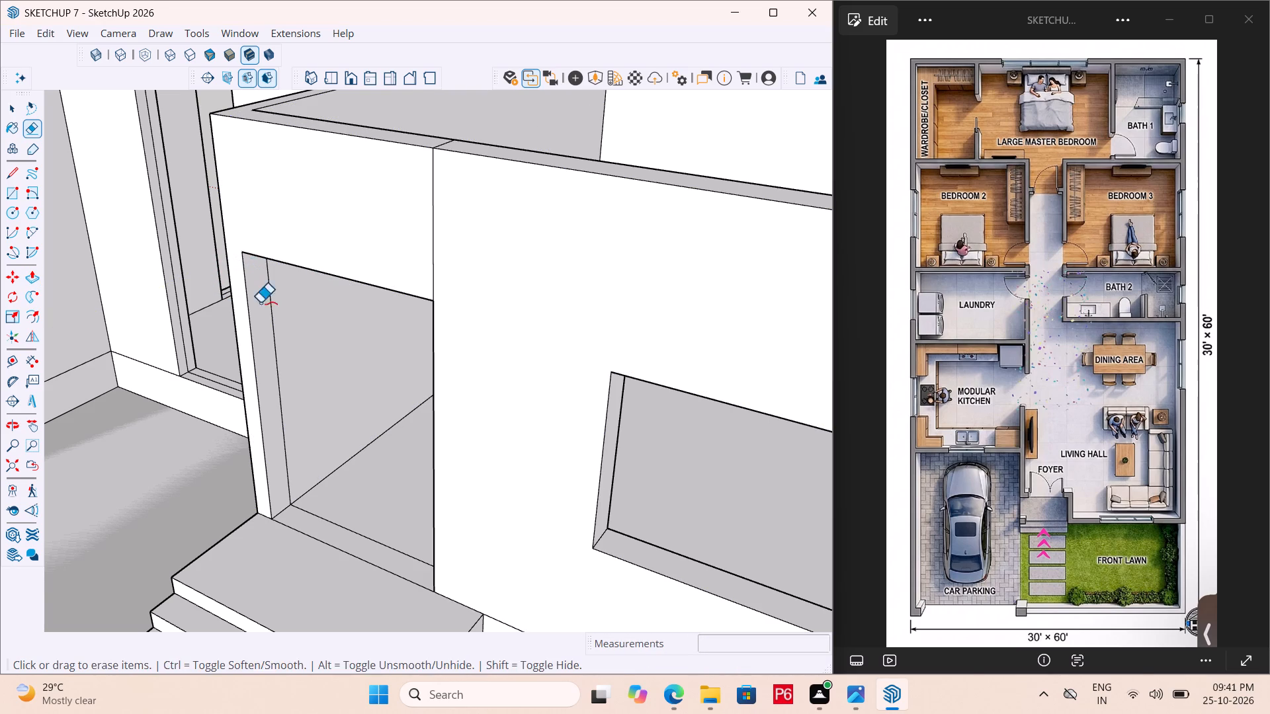
Erase the seam lines on the front wall's outer face and top where the entrance infill meets the wall.
{"action": "scroll", "coordinate": [269, 376], "scroll_direction": "down", "scroll_amount": 6}
{"action": "middle_click_drag", "start_coordinate": [255, 396], "coordinate": [259, 424]}
{"action": "scroll", "coordinate": [255, 397], "scroll_direction": "down", "scroll_amount": 1}
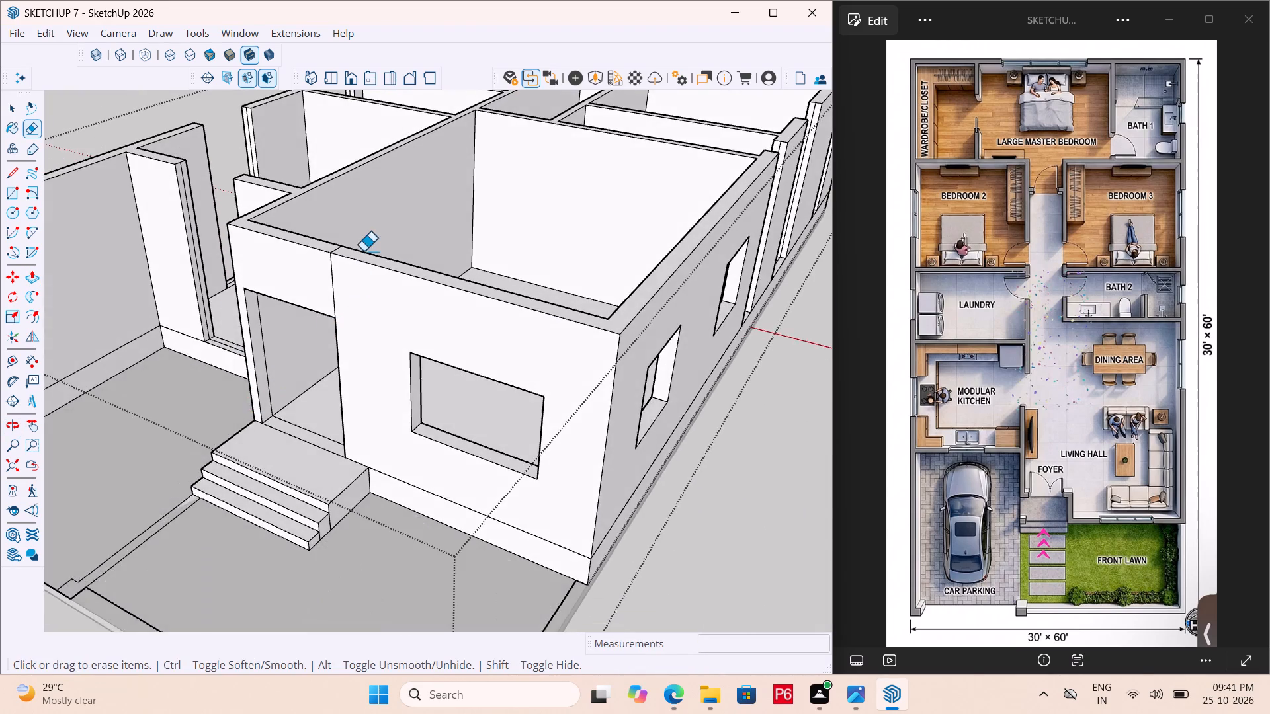
{"action": "scroll", "coordinate": [363, 251], "scroll_direction": "up", "scroll_amount": 5}
{"action": "left_click", "coordinate": [310, 280]}
{"action": "left_click", "coordinate": [311, 250]}
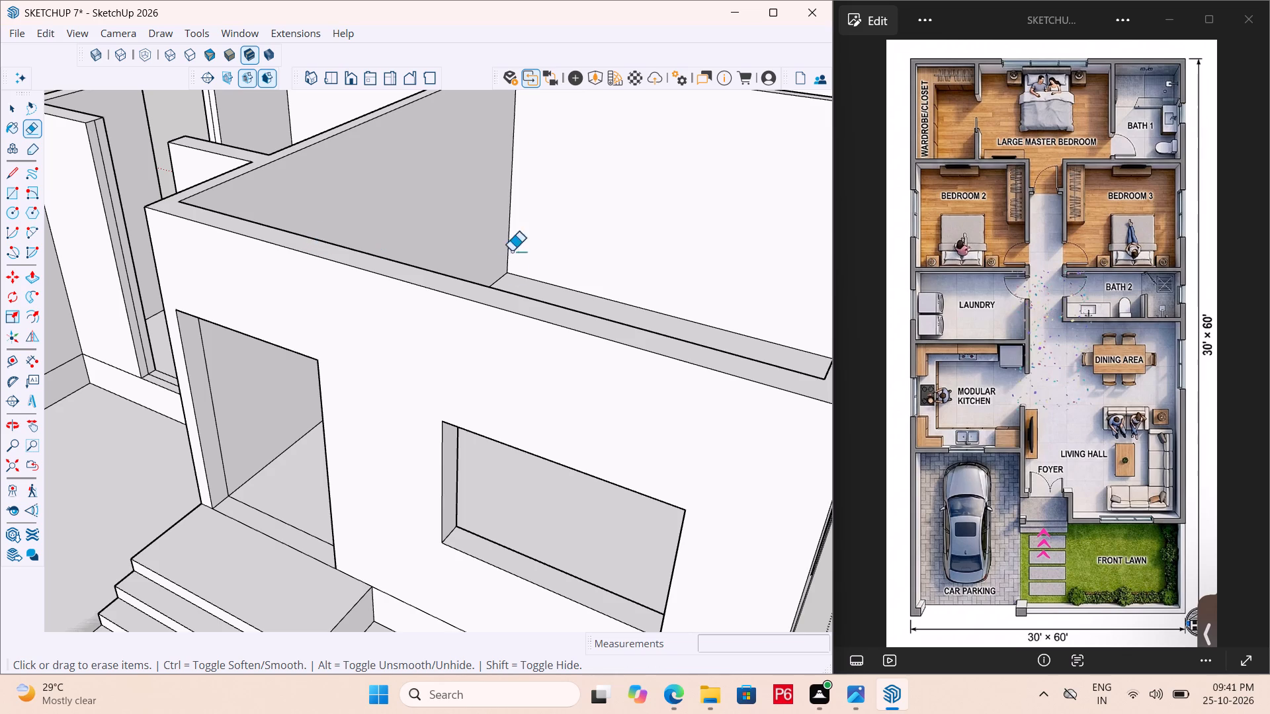
Erase the seam line on the front wall's inner face above the entrance opening.
{"action": "scroll", "coordinate": [511, 276], "scroll_direction": "down", "scroll_amount": 6}
{"action": "middle_click_drag", "start_coordinate": [600, 315], "coordinate": [116, 337]}
{"action": "scroll", "coordinate": [600, 316], "scroll_direction": "down", "scroll_amount": 1}
{"action": "scroll", "coordinate": [186, 318], "scroll_direction": "down", "scroll_amount": 13}
{"action": "scroll", "coordinate": [400, 399], "scroll_direction": "up", "scroll_amount": 2}
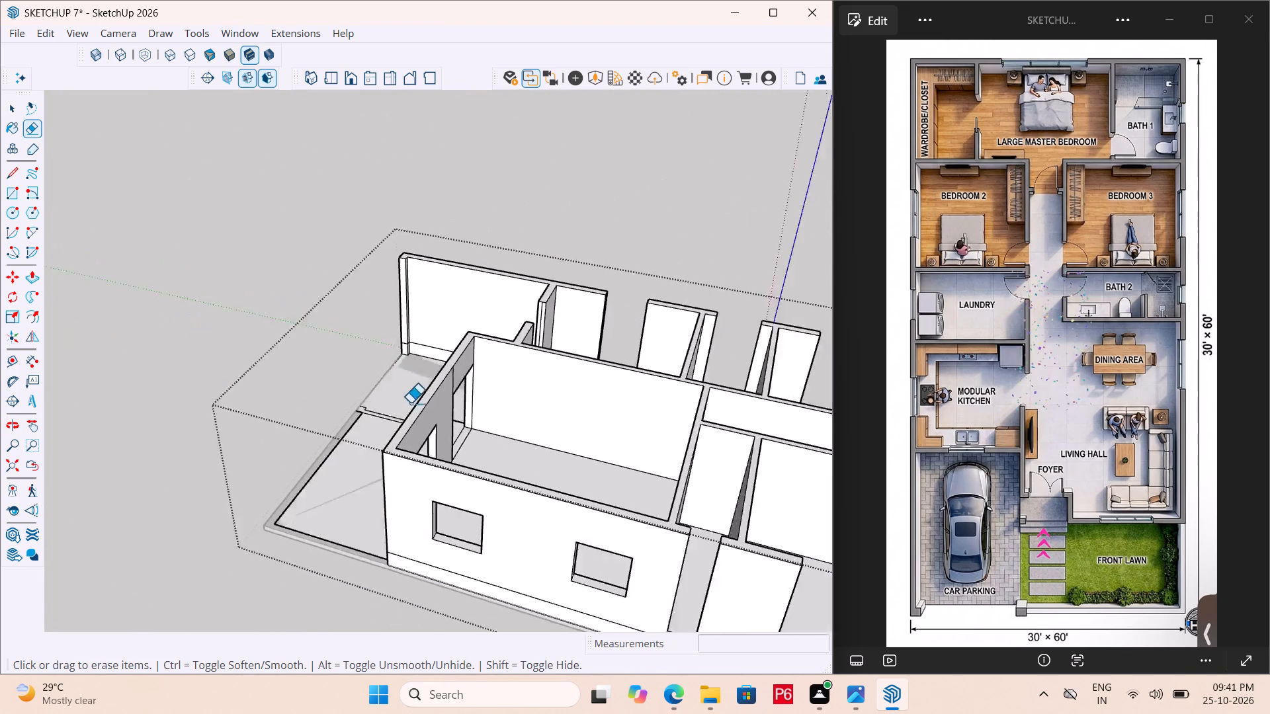
{"action": "scroll", "coordinate": [410, 403], "scroll_direction": "up", "scroll_amount": 9}
{"action": "left_click_drag", "start_coordinate": [426, 311], "coordinate": [432, 296]}
Save the model with the cleaned-up front wall.
{"action": "scroll", "coordinate": [411, 288], "scroll_direction": "down", "scroll_amount": 9}
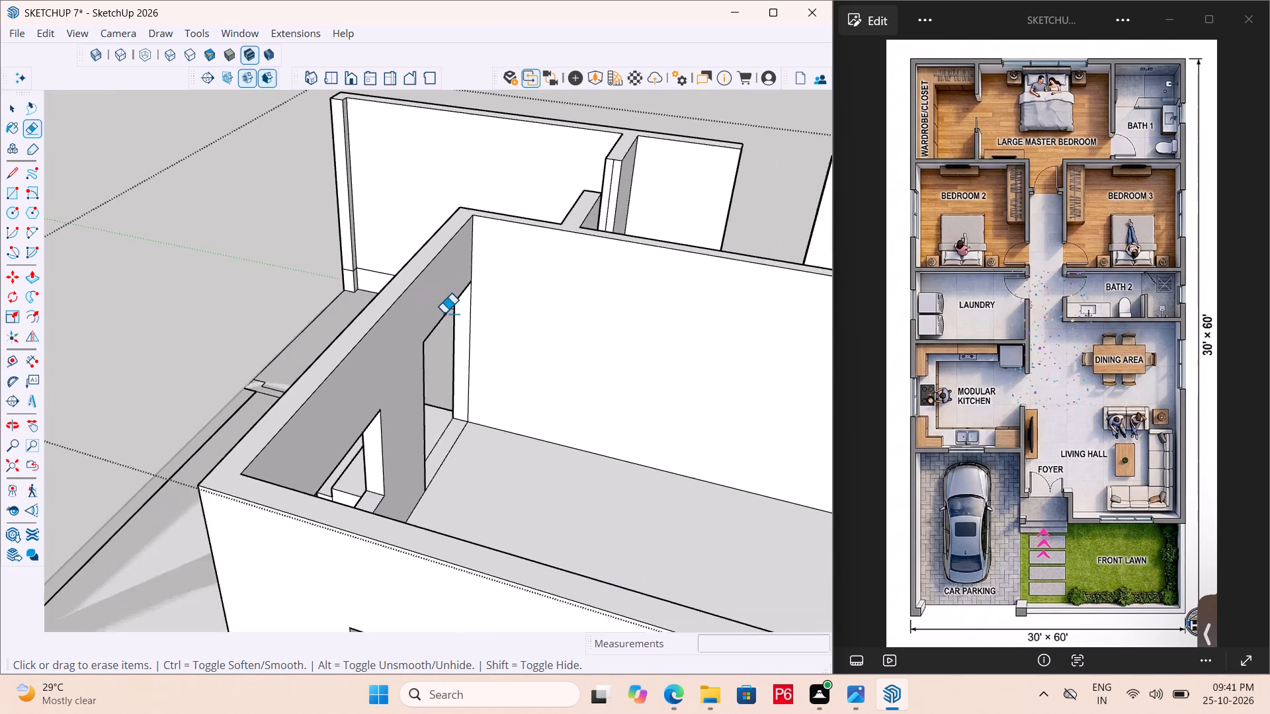
{"action": "scroll", "coordinate": [444, 313], "scroll_direction": "down", "scroll_amount": 9}
{"action": "middle_click_drag", "start_coordinate": [282, 381], "coordinate": [587, 415]}
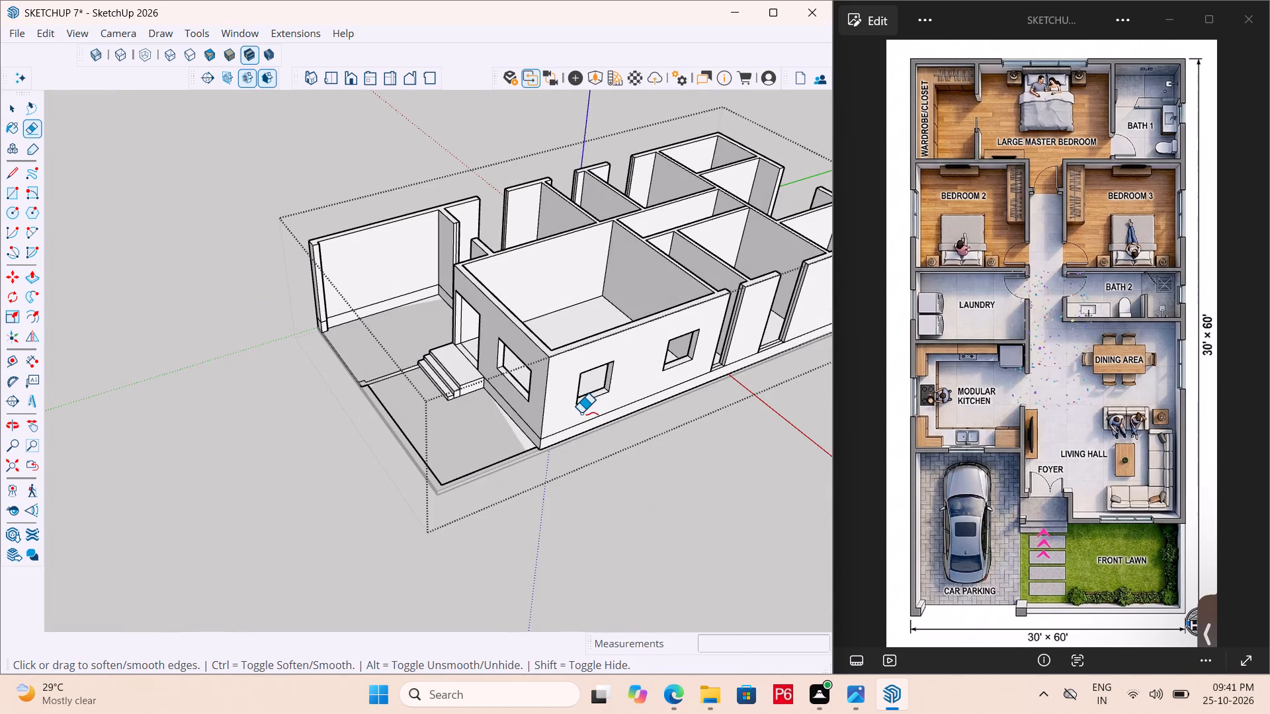
{"action": "key", "text": "ctrl+s"}
{"action": "key", "text": "ctrl+s"}
{"action": "key", "text": "ctrl+s"}
{"action": "key", "text": "ctrl+s"}
{"action": "key", "text": "ctrl+s"}
{"action": "key", "text": "ctrl+s"}
{"action": "key", "text": "ctrl+s"}
{"action": "key", "text": "ctrl+s"}
{"action": "key", "text": "ctrl+s"}
{"action": "key", "text": "ctrl+s"}
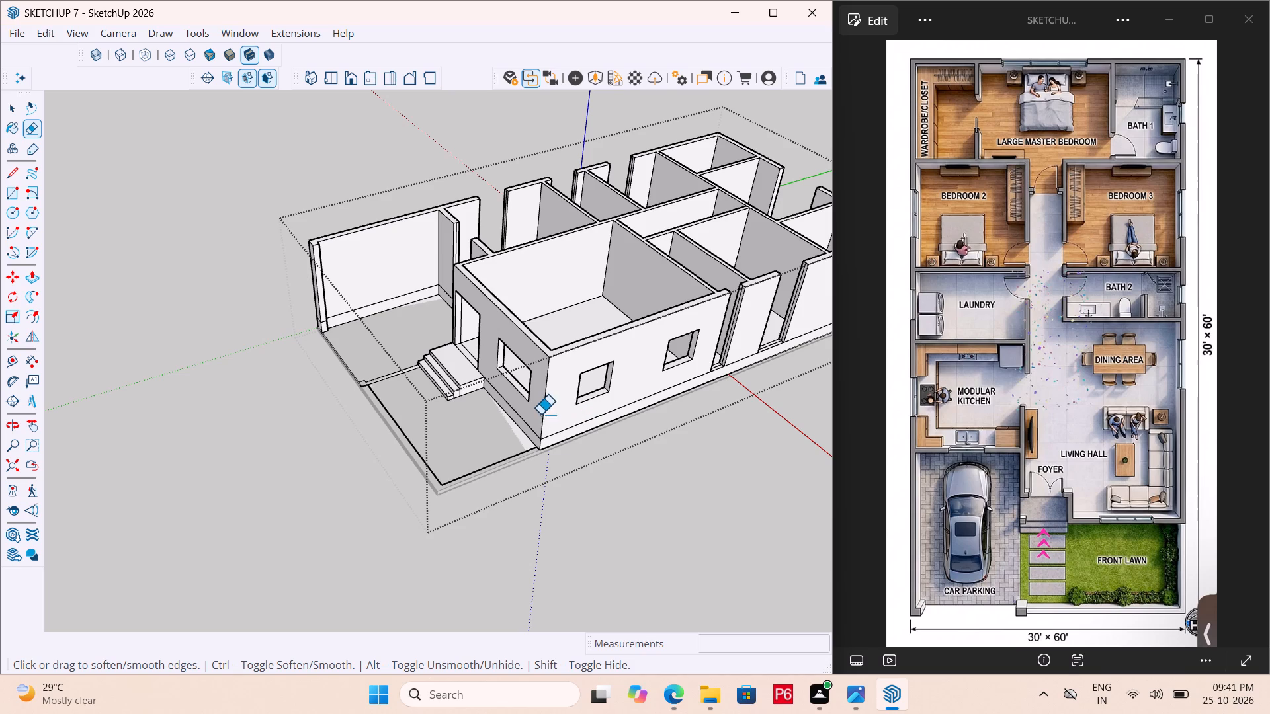
Soften the vertical seam line on the outer-wall-side jamb of the kitchen opening facing the car parking.
{"action": "scroll", "coordinate": [620, 436], "scroll_direction": "down", "scroll_amount": 7}
{"action": "scroll", "coordinate": [530, 393], "scroll_direction": "up", "scroll_amount": 1}
{"action": "middle_click_drag", "start_coordinate": [530, 393], "coordinate": [751, 327]}
{"action": "scroll", "coordinate": [492, 275], "scroll_direction": "up", "scroll_amount": 5}
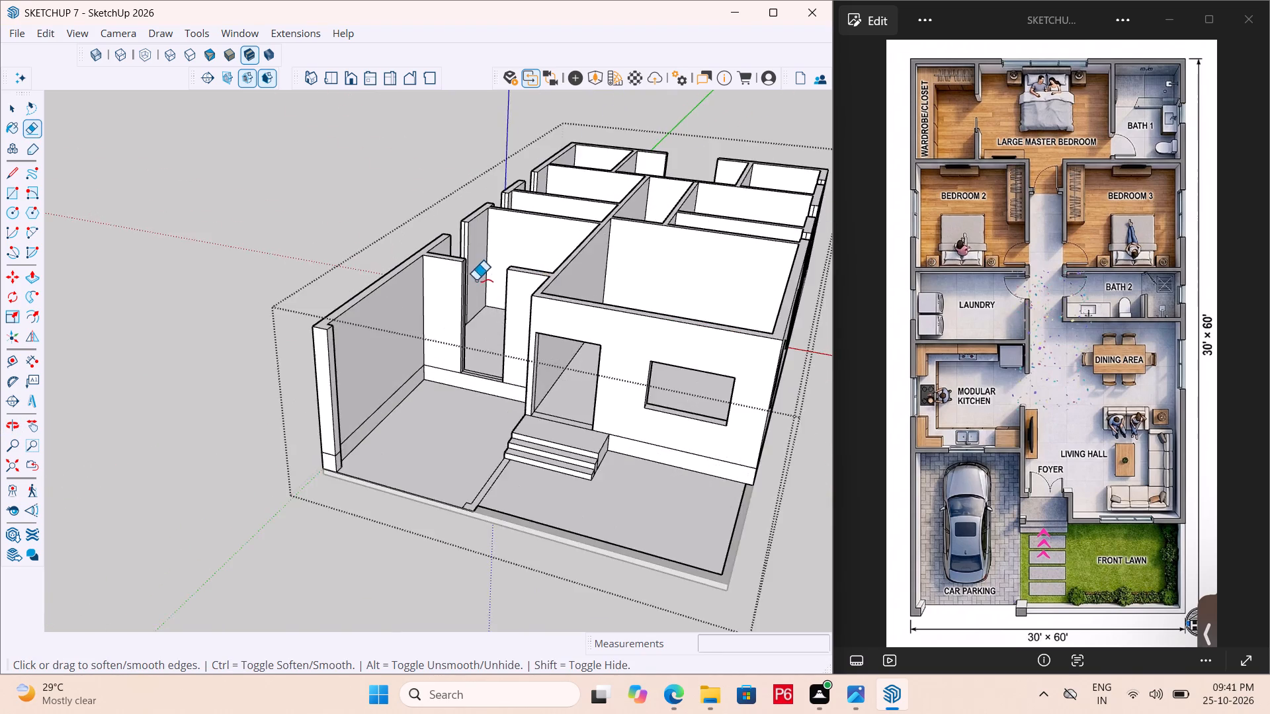
{"action": "scroll", "coordinate": [562, 321], "scroll_direction": "up", "scroll_amount": 5}
{"action": "middle_click_drag", "start_coordinate": [460, 309], "coordinate": [333, 393]}
{"action": "scroll", "coordinate": [331, 384], "scroll_direction": "up", "scroll_amount": 10}
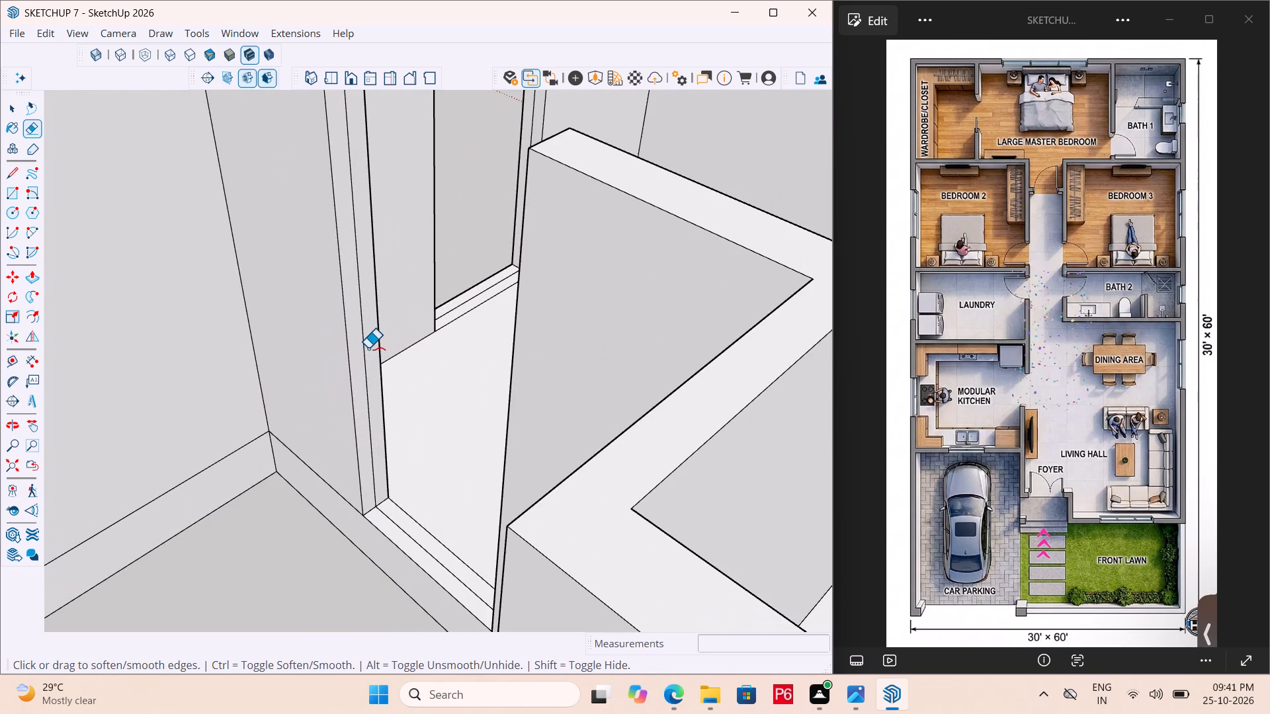
{"action": "left_click", "coordinate": [368, 348]}
Soften the vertical seam line on the opposite jamb of that opening, on the wall stub beside the living hall.
{"action": "scroll", "coordinate": [422, 381], "scroll_direction": "down", "scroll_amount": 6}
{"action": "scroll", "coordinate": [327, 419], "scroll_direction": "down", "scroll_amount": 1}
{"action": "middle_click_drag", "start_coordinate": [330, 419], "coordinate": [701, 432]}
{"action": "scroll", "coordinate": [298, 483], "scroll_direction": "down", "scroll_amount": 6}
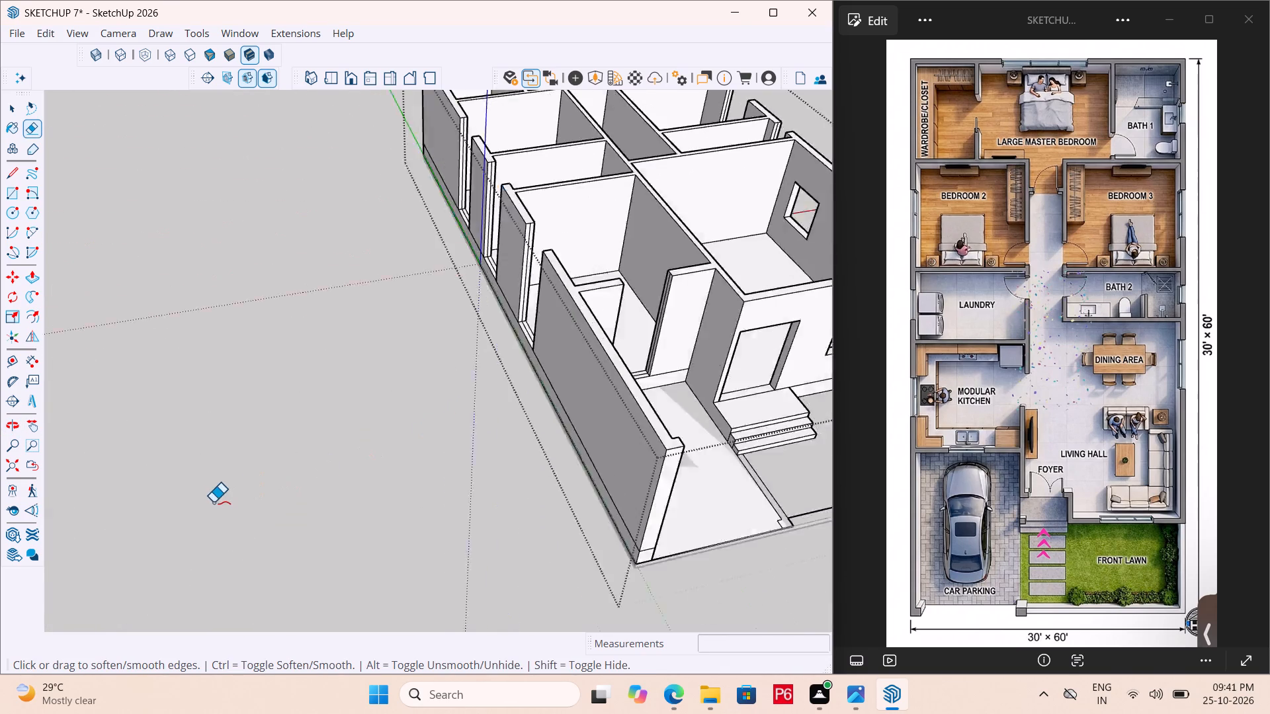
{"action": "scroll", "coordinate": [213, 502], "scroll_direction": "down", "scroll_amount": 5}
{"action": "scroll", "coordinate": [397, 411], "scroll_direction": "up", "scroll_amount": 5}
{"action": "middle_click_drag", "start_coordinate": [570, 420], "coordinate": [747, 368]}
{"action": "scroll", "coordinate": [644, 284], "scroll_direction": "up", "scroll_amount": 7}
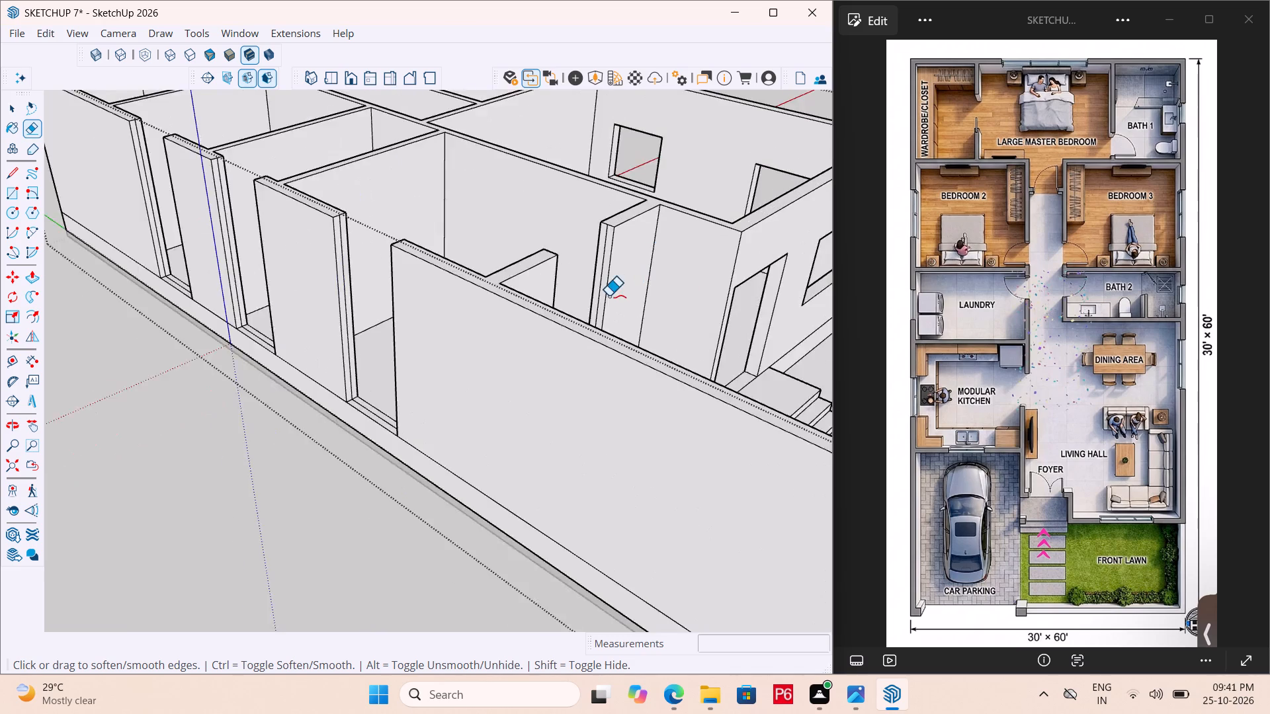
{"action": "scroll", "coordinate": [609, 296], "scroll_direction": "up", "scroll_amount": 4}
{"action": "left_click_drag", "start_coordinate": [591, 263], "coordinate": [599, 260]}
Place a guide 3'6" below the wall top on the living-hall-side jamb of the kitchen opening.
{"action": "scroll", "coordinate": [392, 480], "scroll_direction": "down", "scroll_amount": 7}
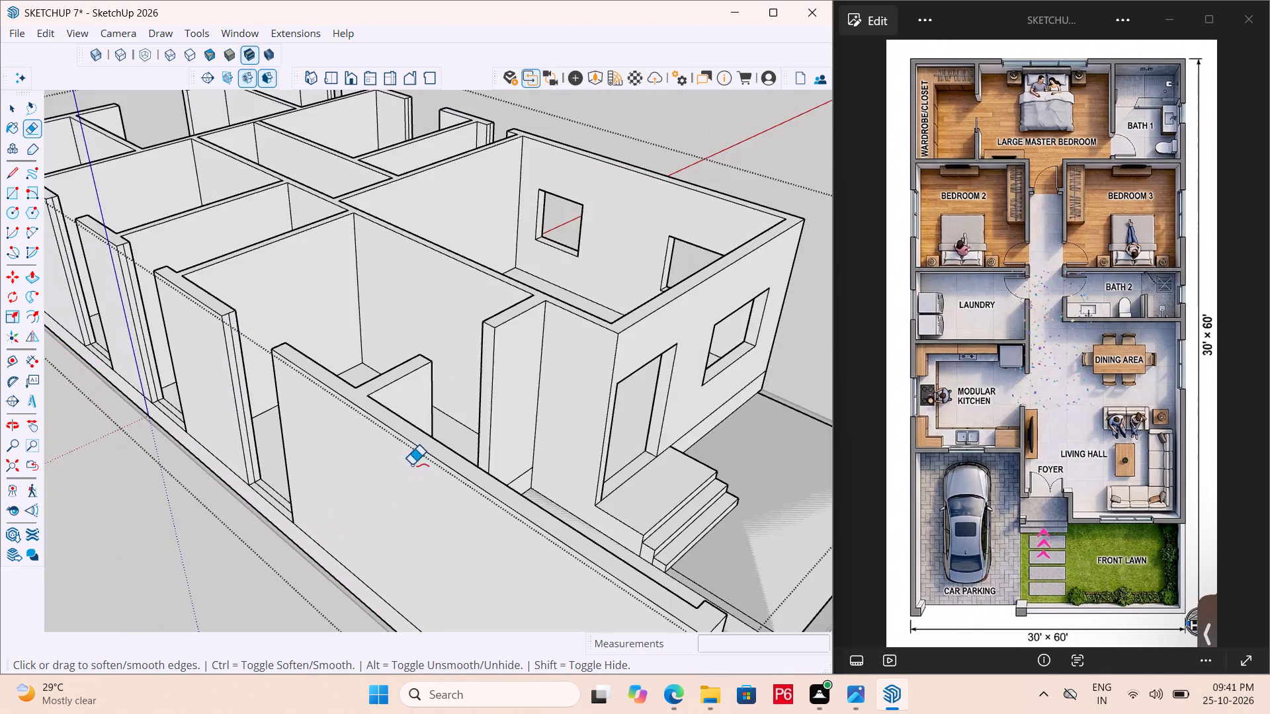
{"action": "middle_click_drag", "start_coordinate": [411, 465], "coordinate": [353, 517]}
{"action": "scroll", "coordinate": [528, 304], "scroll_direction": "up", "scroll_amount": 5}
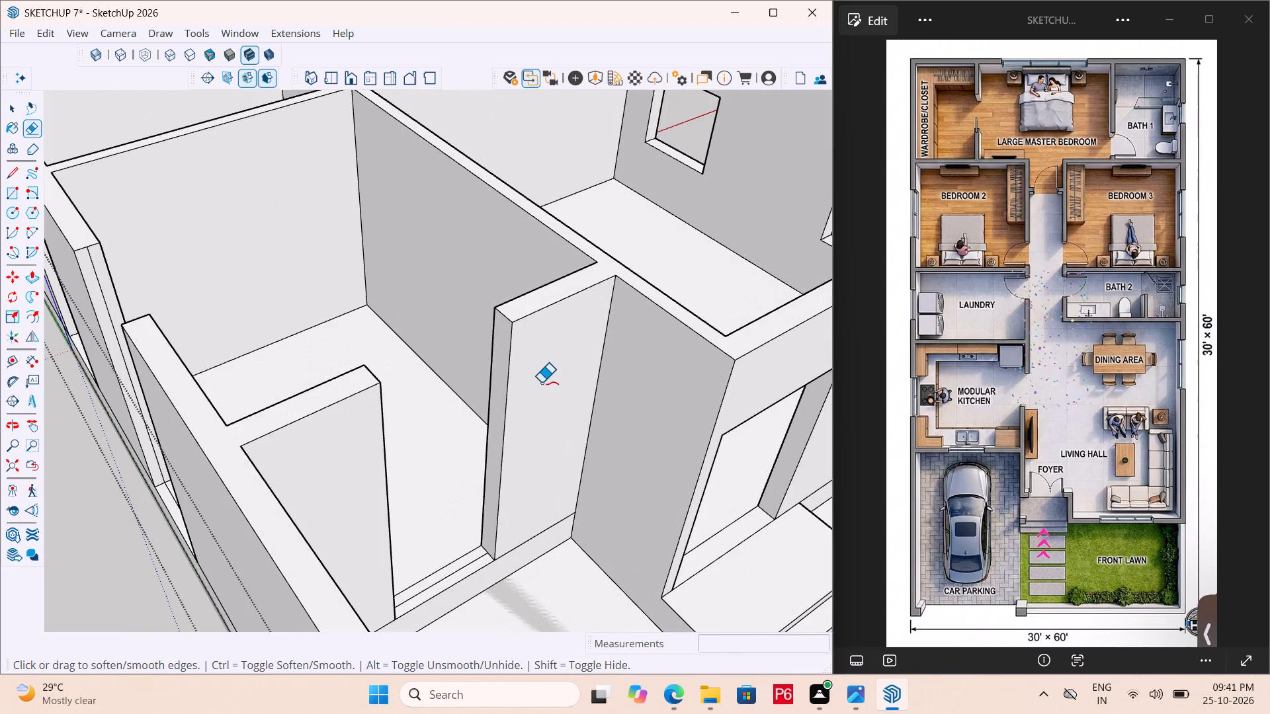
{"action": "key", "text": "t"}
{"action": "left_click", "coordinate": [503, 316]}
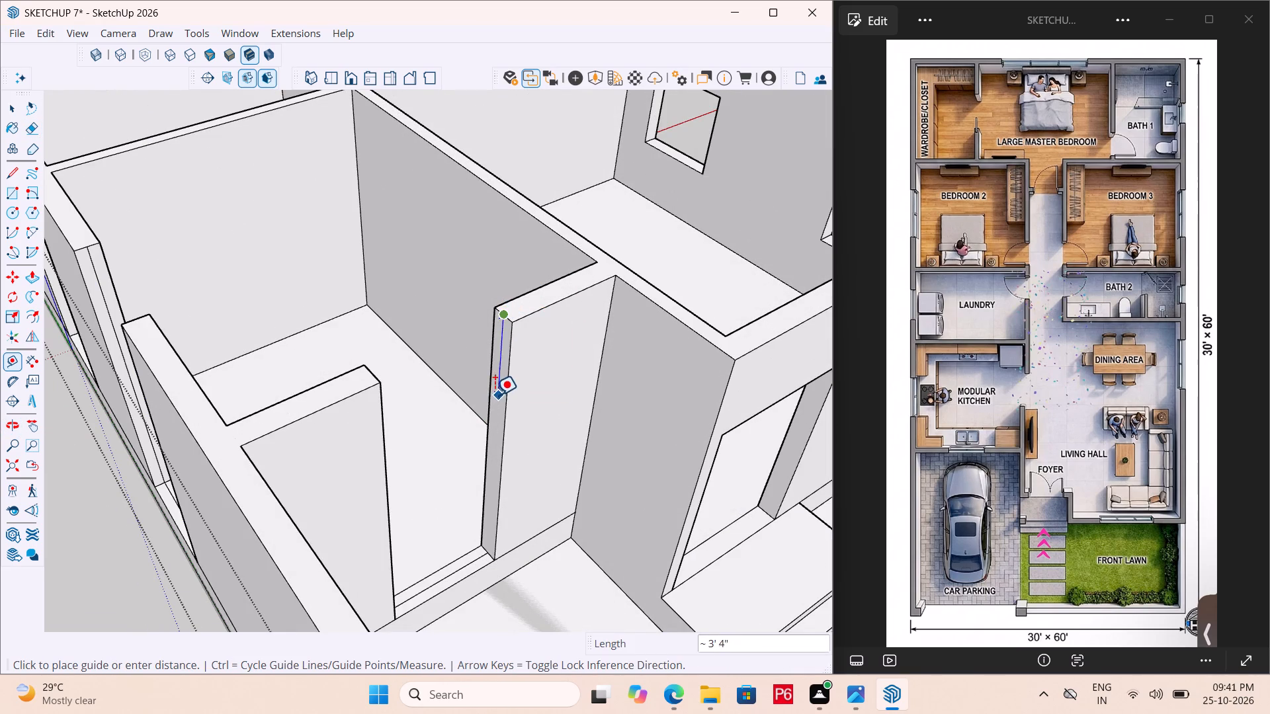
{"action": "key", "text": "Escape"}
{"action": "scroll", "coordinate": [505, 327], "scroll_direction": "up", "scroll_amount": 3}
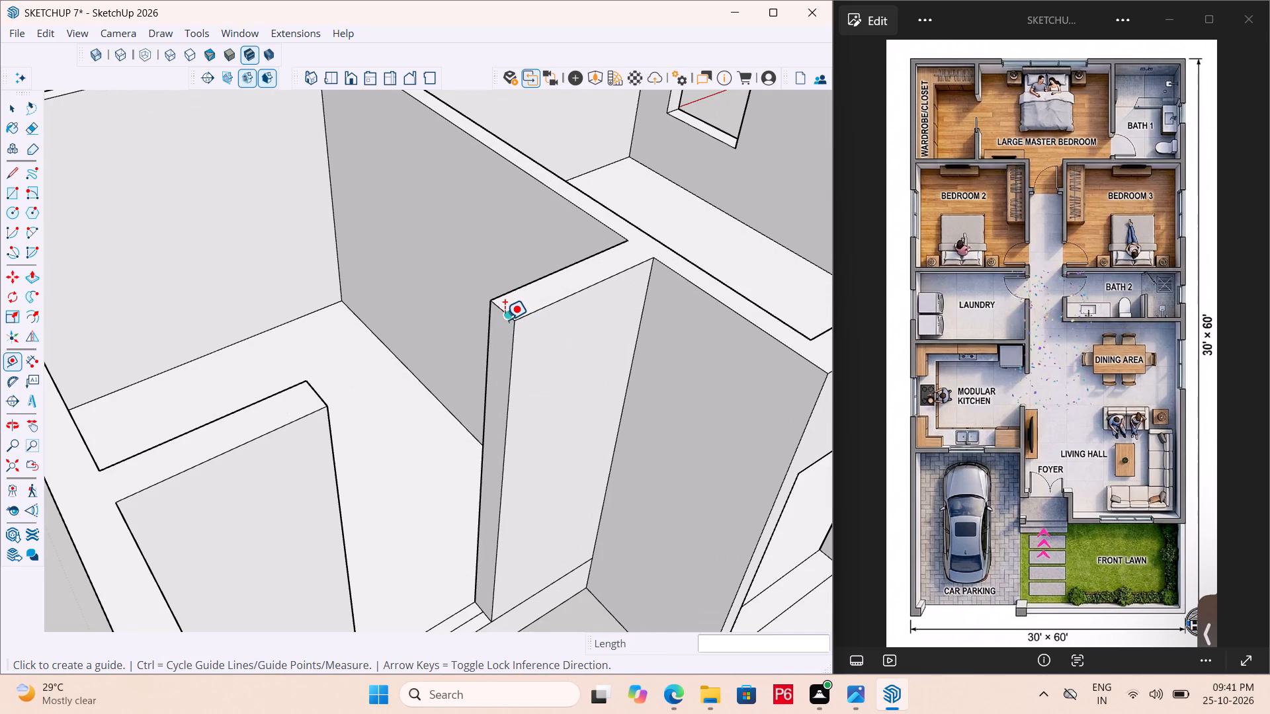
{"action": "left_click", "coordinate": [506, 321]}
{"action": "key", "text": "Escape"}
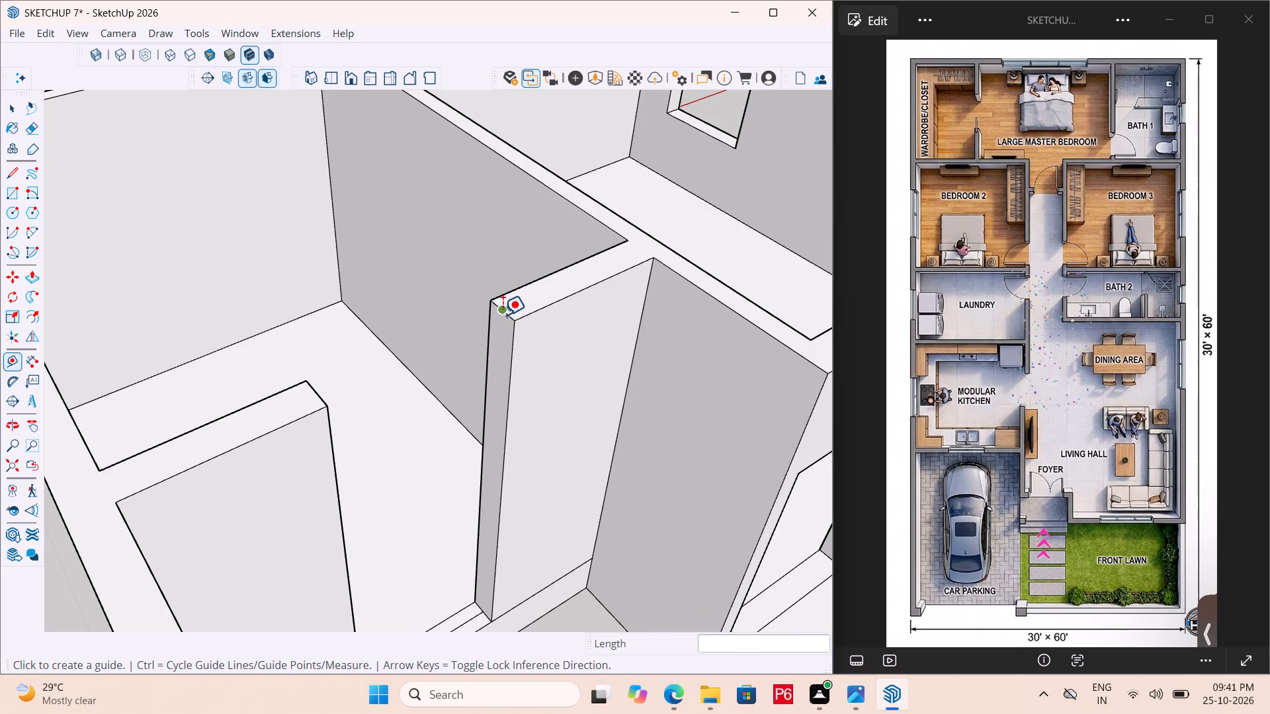
{"action": "left_click", "coordinate": [503, 313]}
{"action": "key", "text": "Escape"}
{"action": "scroll", "coordinate": [513, 299], "scroll_direction": "down", "scroll_amount": 5}
{"action": "scroll", "coordinate": [493, 377], "scroll_direction": "up", "scroll_amount": 5}
{"action": "left_click", "coordinate": [541, 214]}
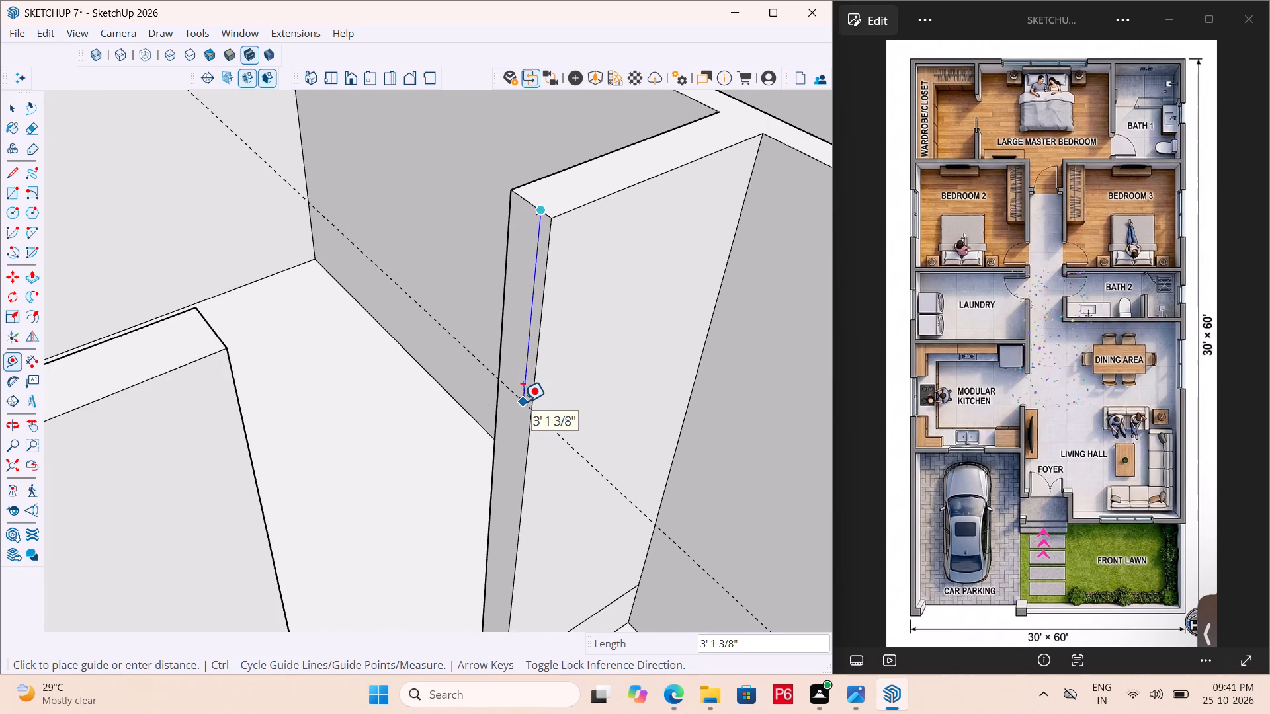
{"action": "key", "text": "3"}
{"action": "type", "text": "'6\""}
{"action": "key", "text": "Return"}
{"action": "scroll", "coordinate": [482, 255], "scroll_direction": "down", "scroll_amount": 3}
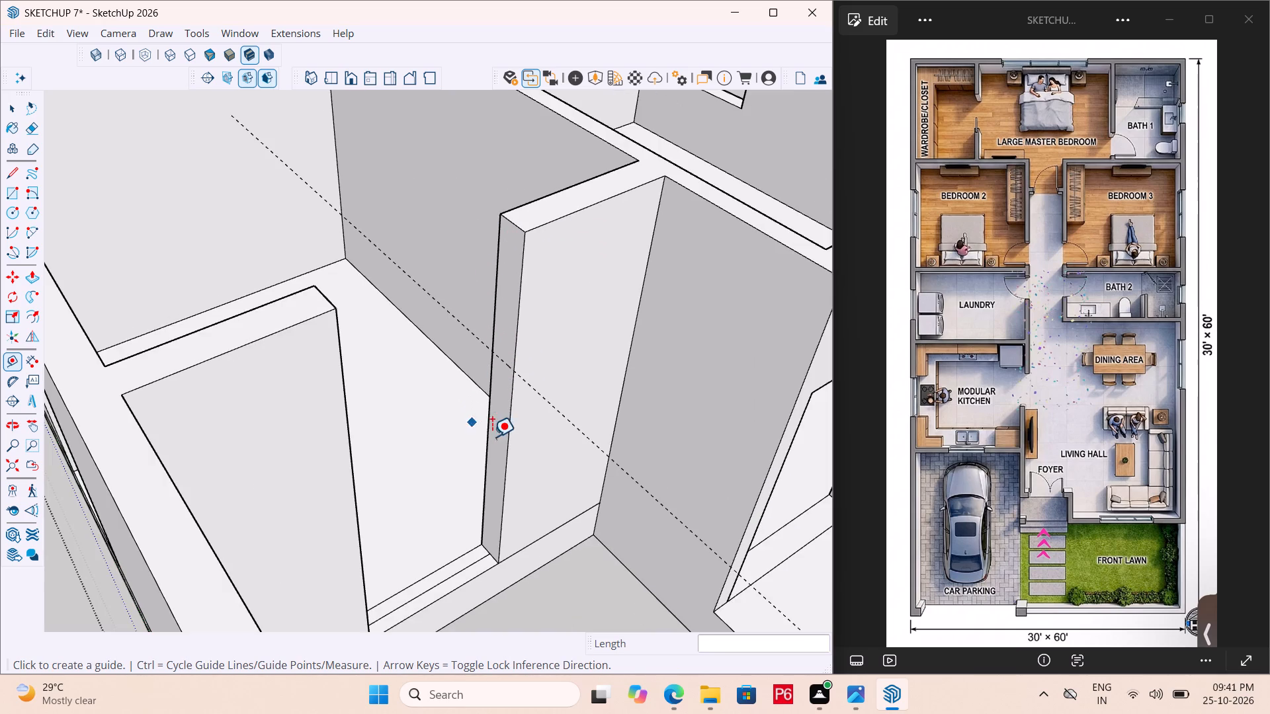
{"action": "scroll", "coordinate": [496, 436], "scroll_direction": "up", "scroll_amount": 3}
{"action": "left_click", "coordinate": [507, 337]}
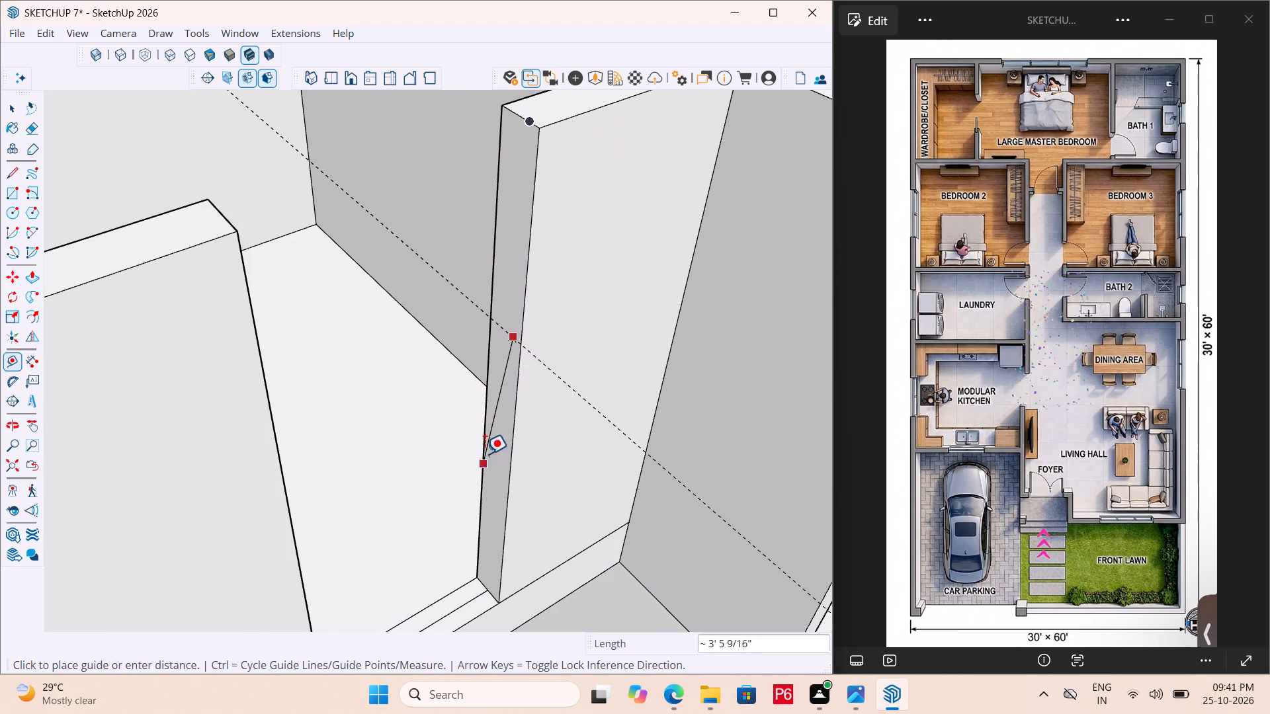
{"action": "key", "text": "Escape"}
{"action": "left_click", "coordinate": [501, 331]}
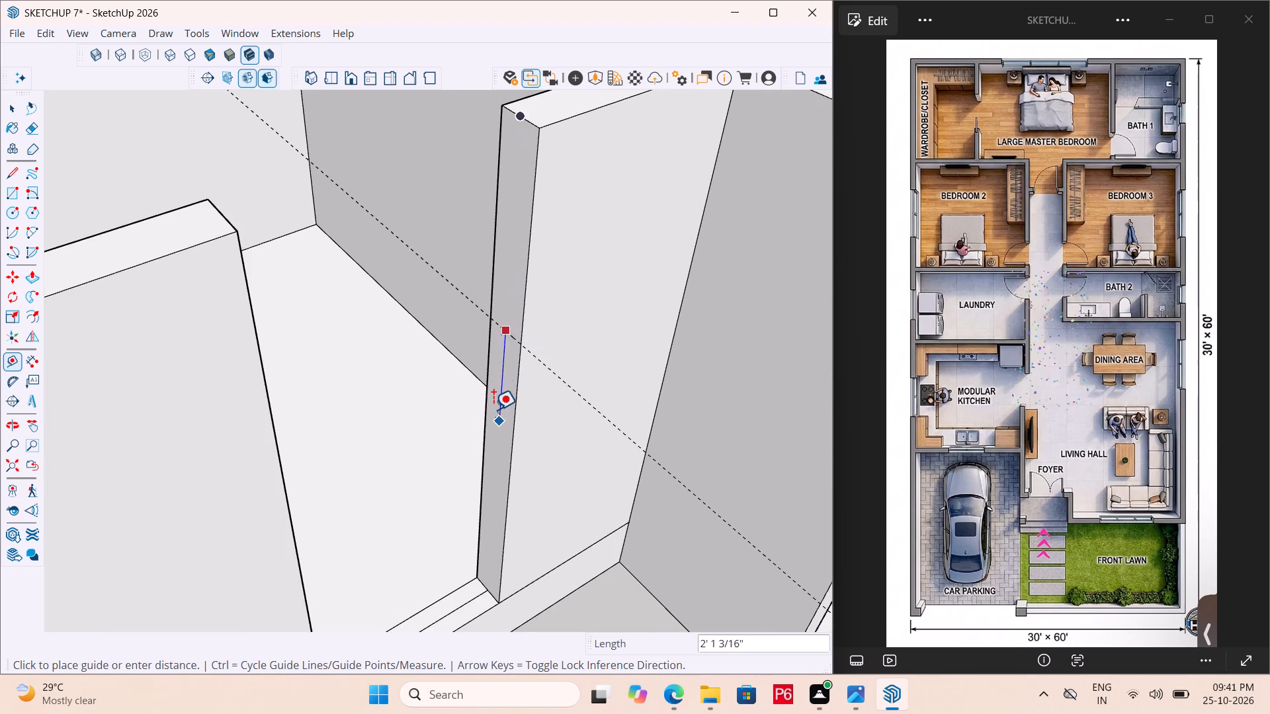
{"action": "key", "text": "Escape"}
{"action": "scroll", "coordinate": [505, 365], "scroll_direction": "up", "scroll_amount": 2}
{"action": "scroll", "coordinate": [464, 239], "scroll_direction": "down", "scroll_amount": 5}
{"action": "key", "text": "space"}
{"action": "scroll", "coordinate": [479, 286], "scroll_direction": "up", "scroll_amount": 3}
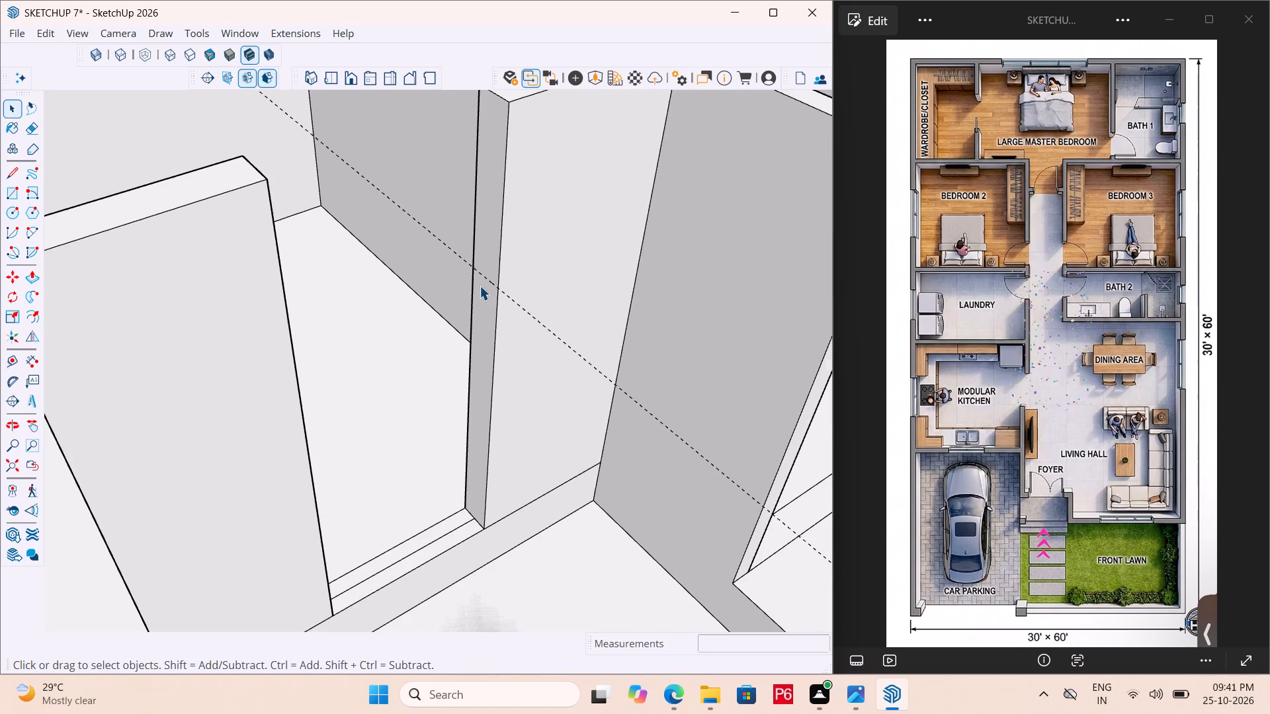
Place a second guide on the same jamb, 4' below the first guide.
{"action": "key", "text": "t"}
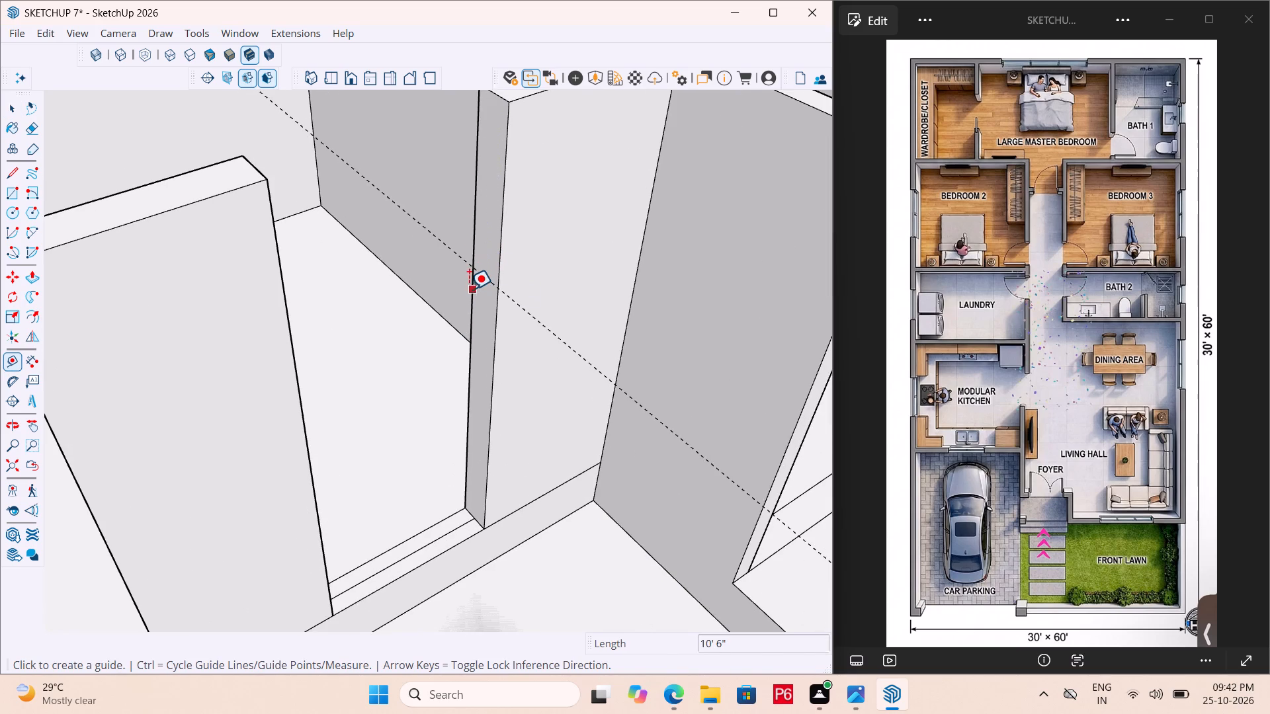
{"action": "scroll", "coordinate": [474, 285], "scroll_direction": "up", "scroll_amount": 4}
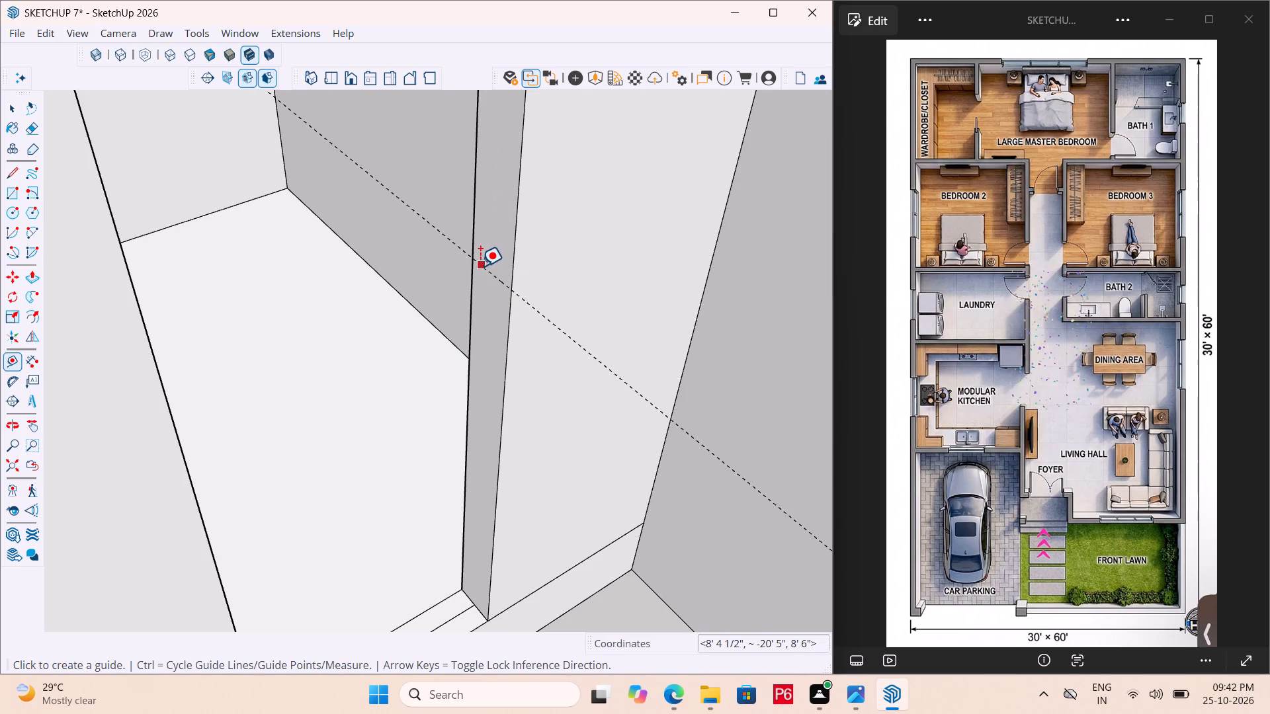
{"action": "left_click", "coordinate": [480, 266]}
{"action": "type", "text": "3'"}
{"action": "key", "text": "BackSpace"}
{"action": "key", "text": "BackSpace"}
{"action": "type", "text": "4'"}
{"action": "key", "text": "Return"}
{"action": "key", "text": "t"}
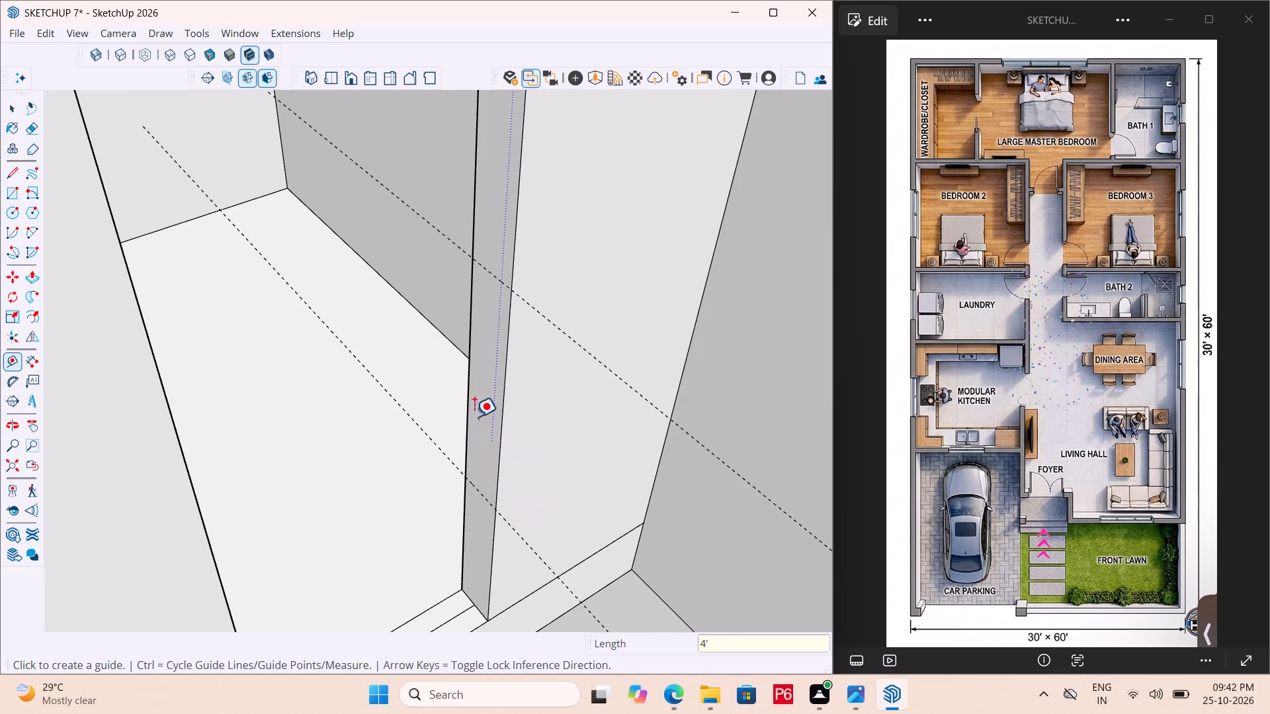
Draw lines across the jamb face along both guides, dividing it into three sections.
{"action": "key", "text": "l"}
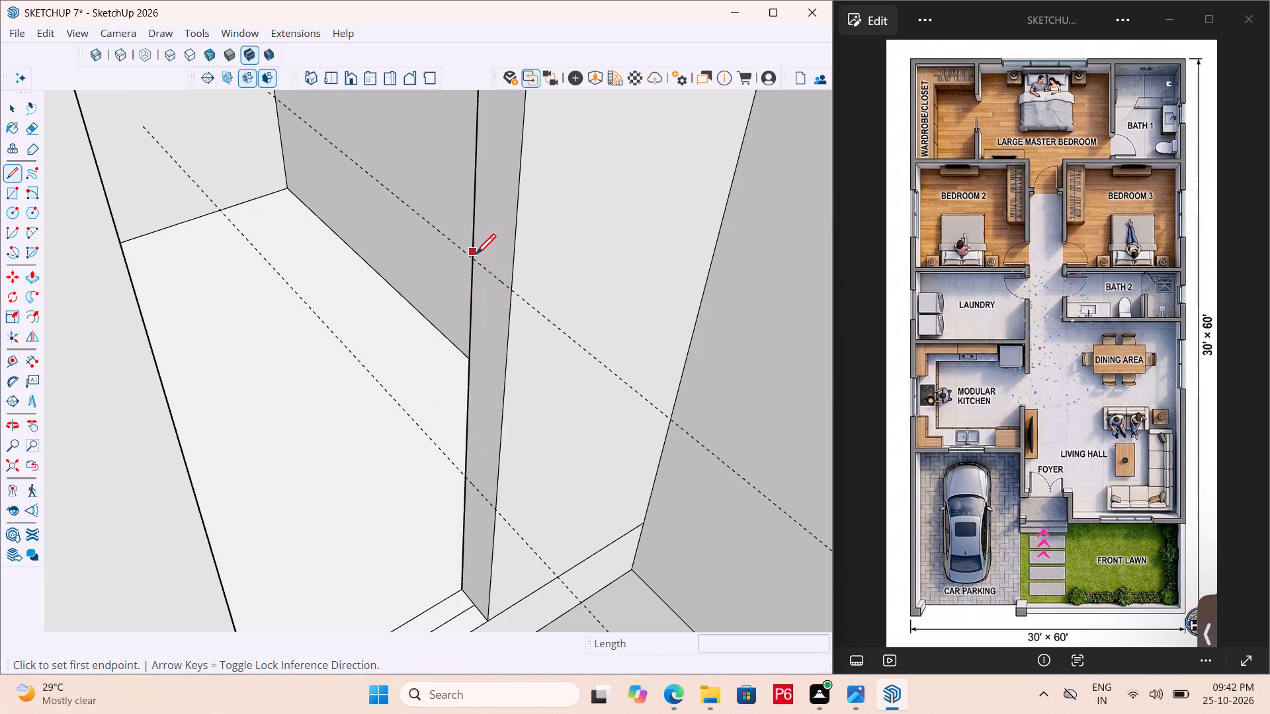
{"action": "left_click", "coordinate": [474, 261]}
{"action": "left_click", "coordinate": [511, 289]}
{"action": "left_click", "coordinate": [467, 475]}
{"action": "left_click", "coordinate": [495, 508]}
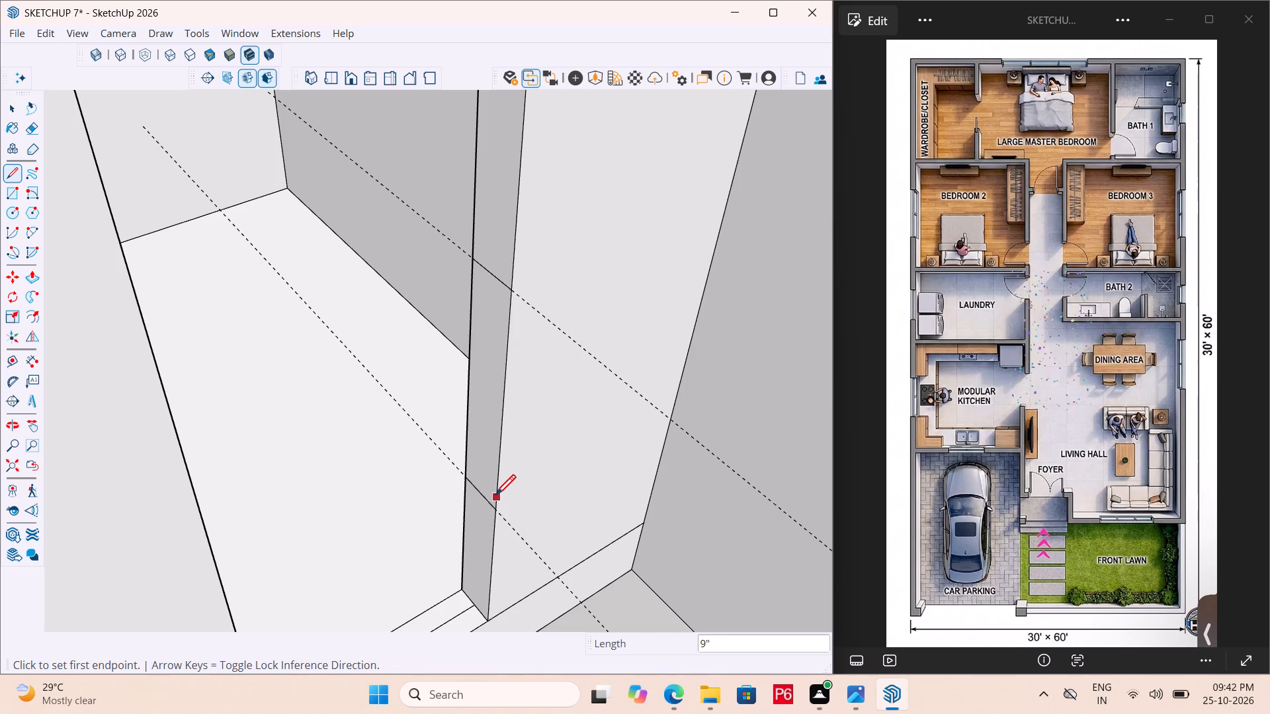
Erase both construction guides at the kitchen opening.
{"action": "key", "text": "e"}
{"action": "left_click", "coordinate": [437, 229]}
{"action": "left_click_drag", "start_coordinate": [390, 385], "coordinate": [389, 397]}
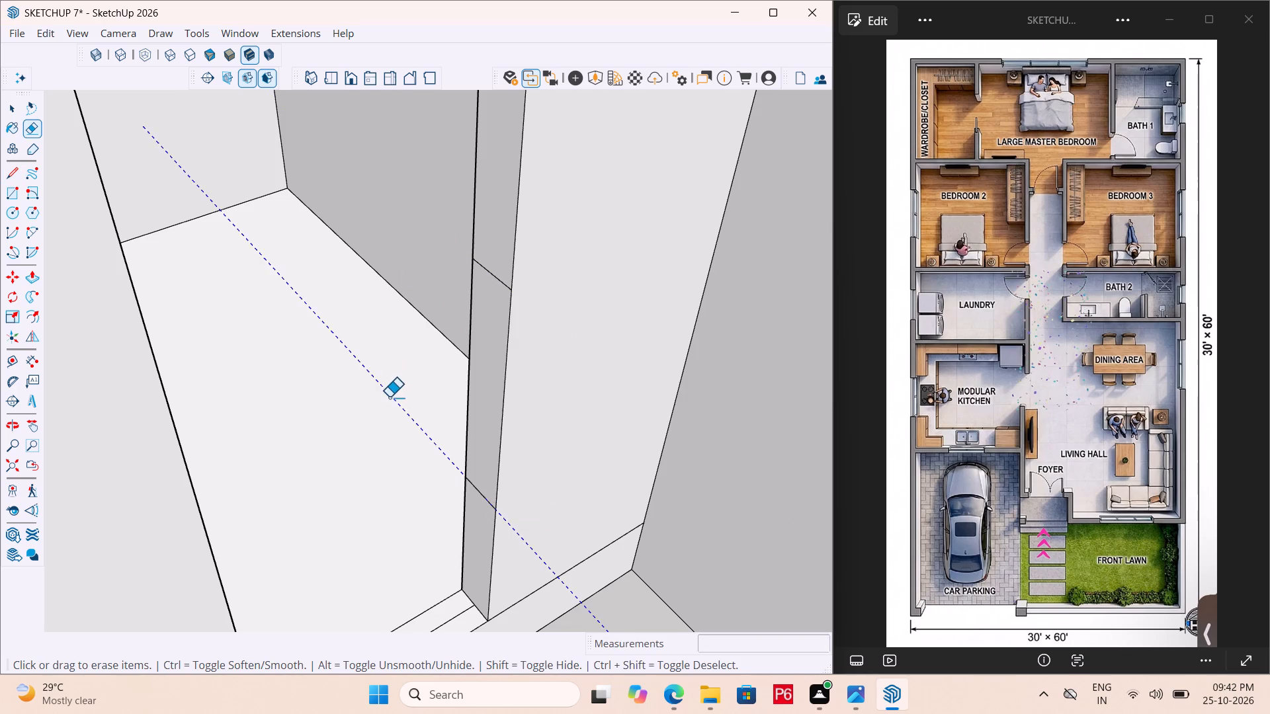
{"action": "left_click_drag", "start_coordinate": [389, 397], "coordinate": [389, 399]}
Save the model with the divided jamb.
{"action": "key", "text": "ctrl+s"}
{"action": "key", "text": "ctrl+s"}
{"action": "key", "text": "ctrl+s"}
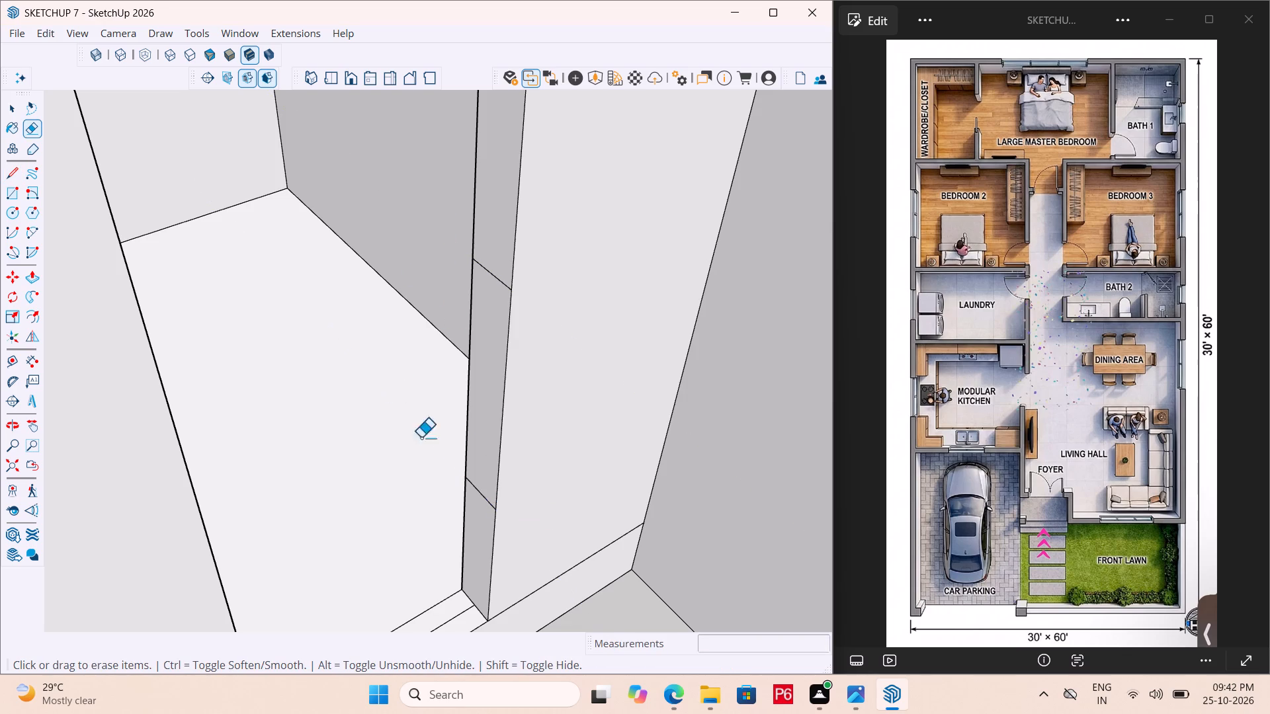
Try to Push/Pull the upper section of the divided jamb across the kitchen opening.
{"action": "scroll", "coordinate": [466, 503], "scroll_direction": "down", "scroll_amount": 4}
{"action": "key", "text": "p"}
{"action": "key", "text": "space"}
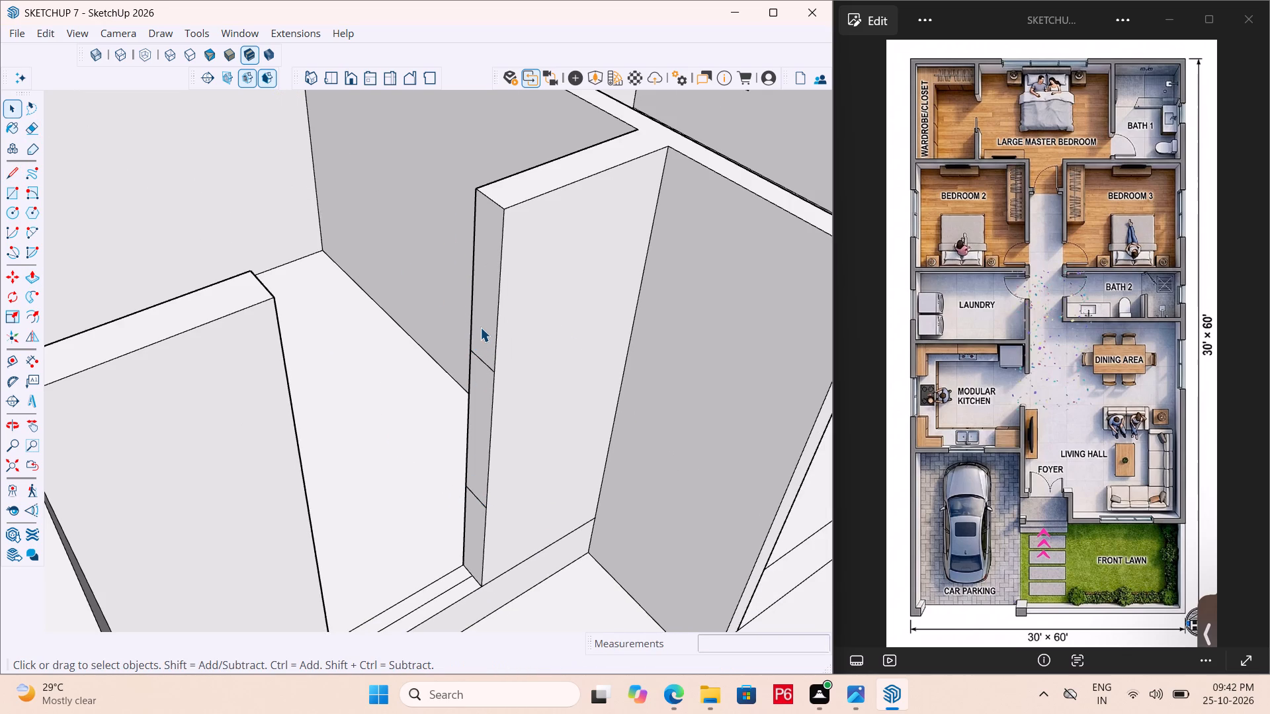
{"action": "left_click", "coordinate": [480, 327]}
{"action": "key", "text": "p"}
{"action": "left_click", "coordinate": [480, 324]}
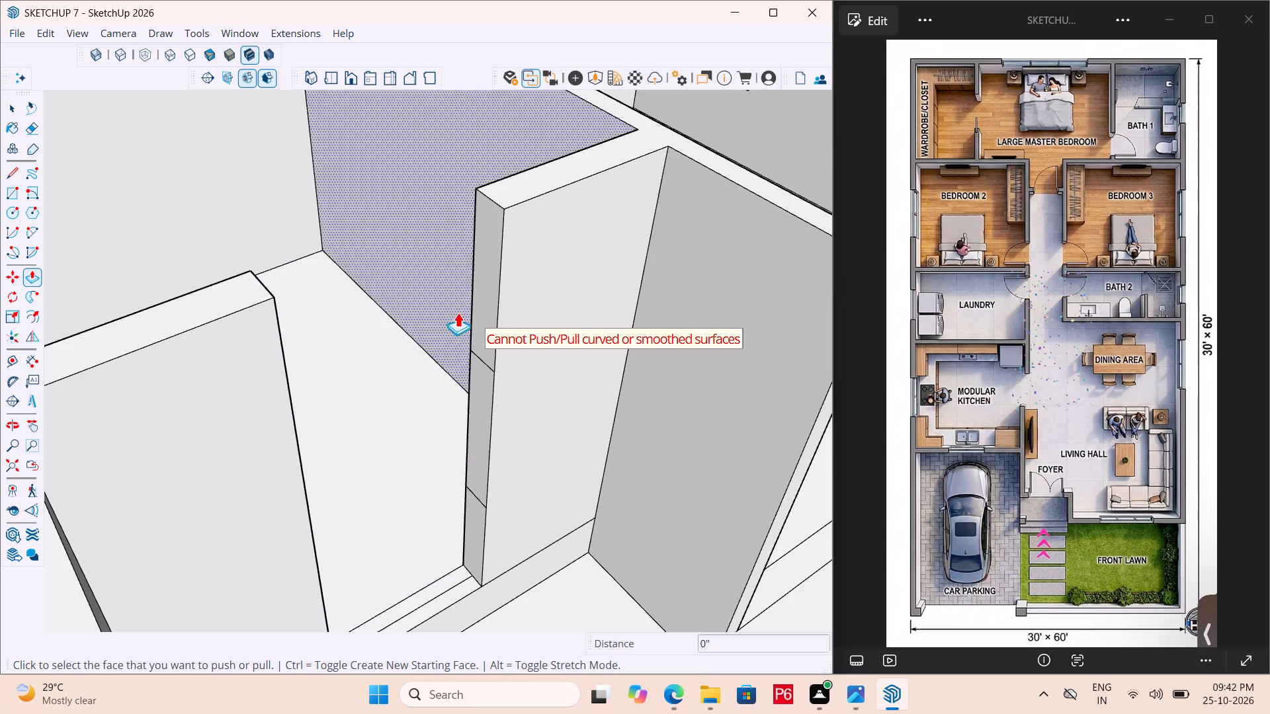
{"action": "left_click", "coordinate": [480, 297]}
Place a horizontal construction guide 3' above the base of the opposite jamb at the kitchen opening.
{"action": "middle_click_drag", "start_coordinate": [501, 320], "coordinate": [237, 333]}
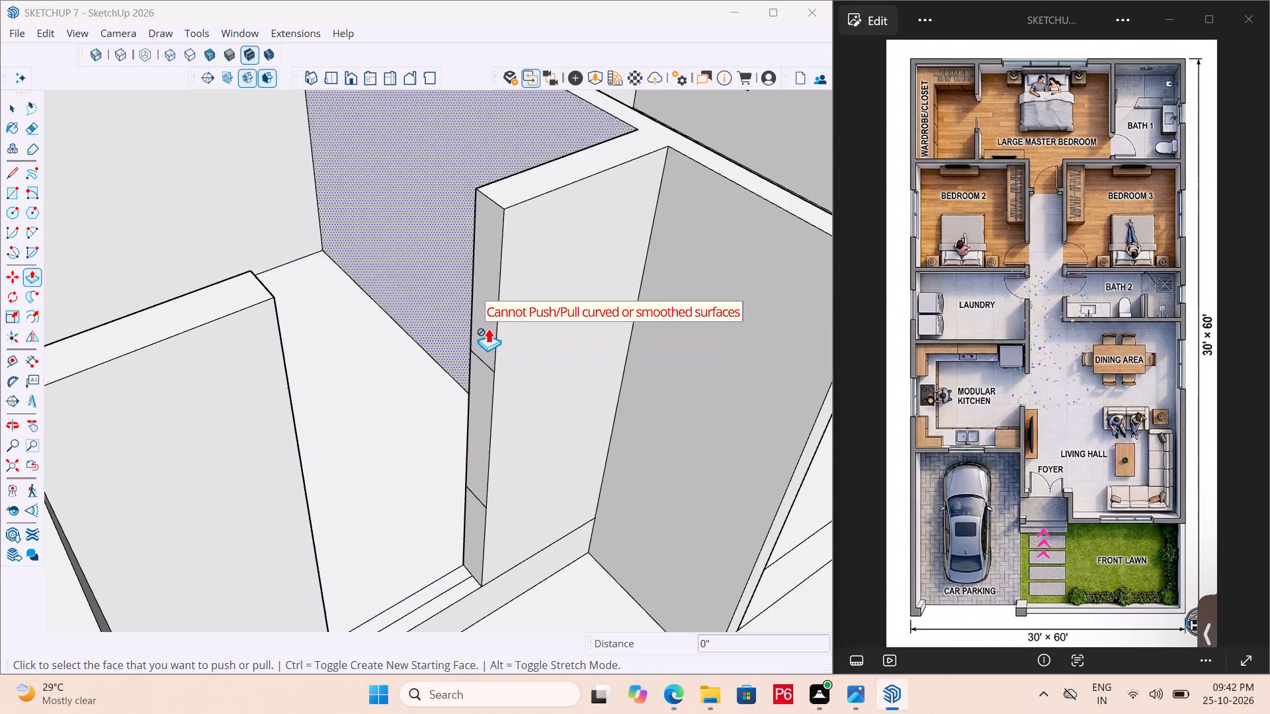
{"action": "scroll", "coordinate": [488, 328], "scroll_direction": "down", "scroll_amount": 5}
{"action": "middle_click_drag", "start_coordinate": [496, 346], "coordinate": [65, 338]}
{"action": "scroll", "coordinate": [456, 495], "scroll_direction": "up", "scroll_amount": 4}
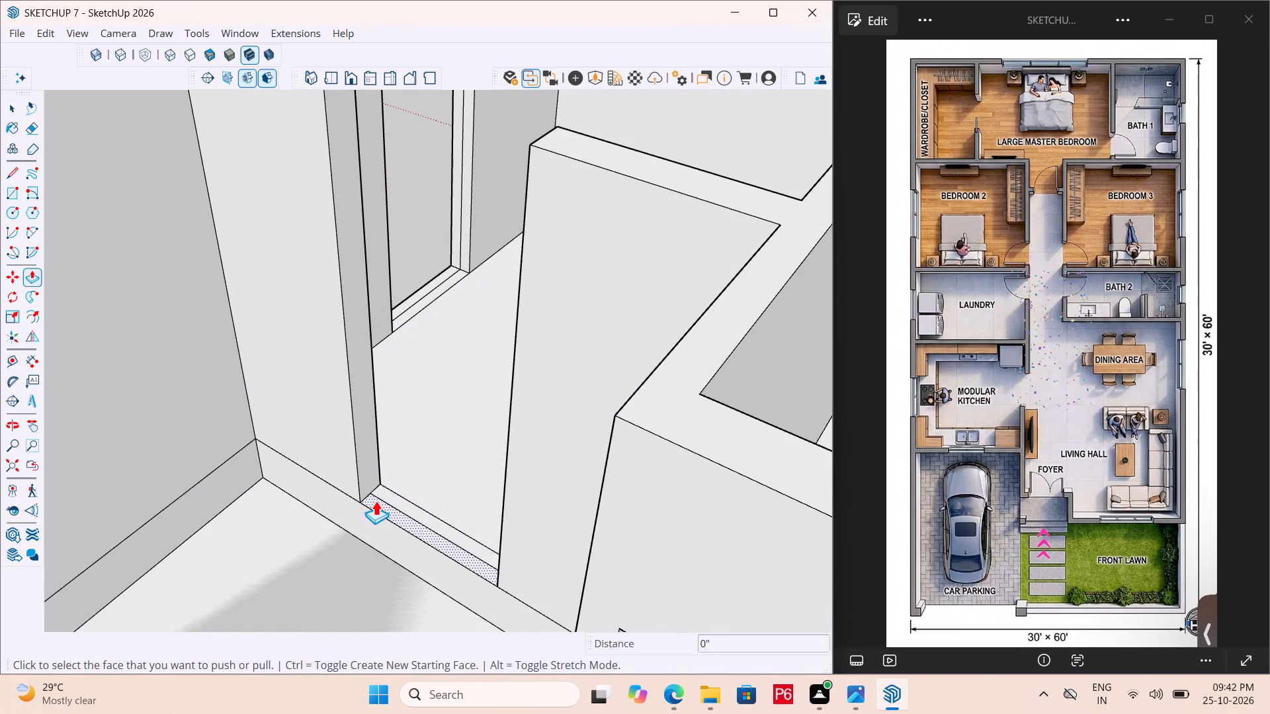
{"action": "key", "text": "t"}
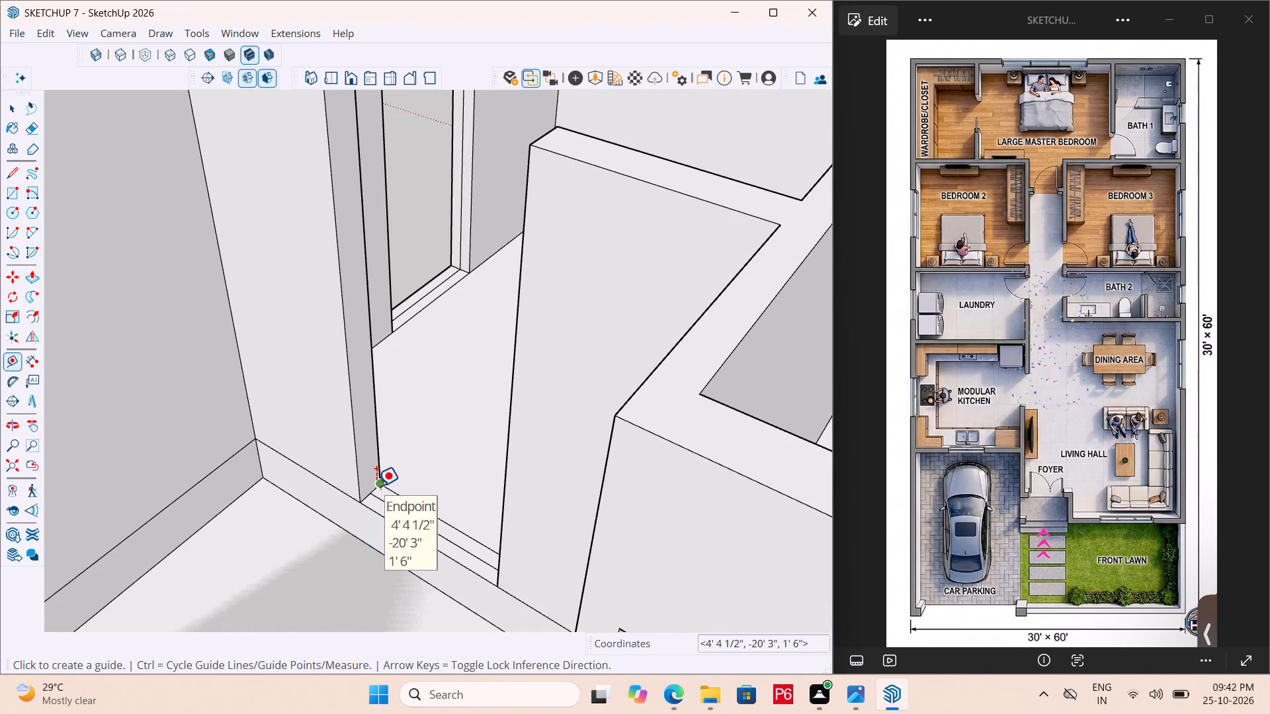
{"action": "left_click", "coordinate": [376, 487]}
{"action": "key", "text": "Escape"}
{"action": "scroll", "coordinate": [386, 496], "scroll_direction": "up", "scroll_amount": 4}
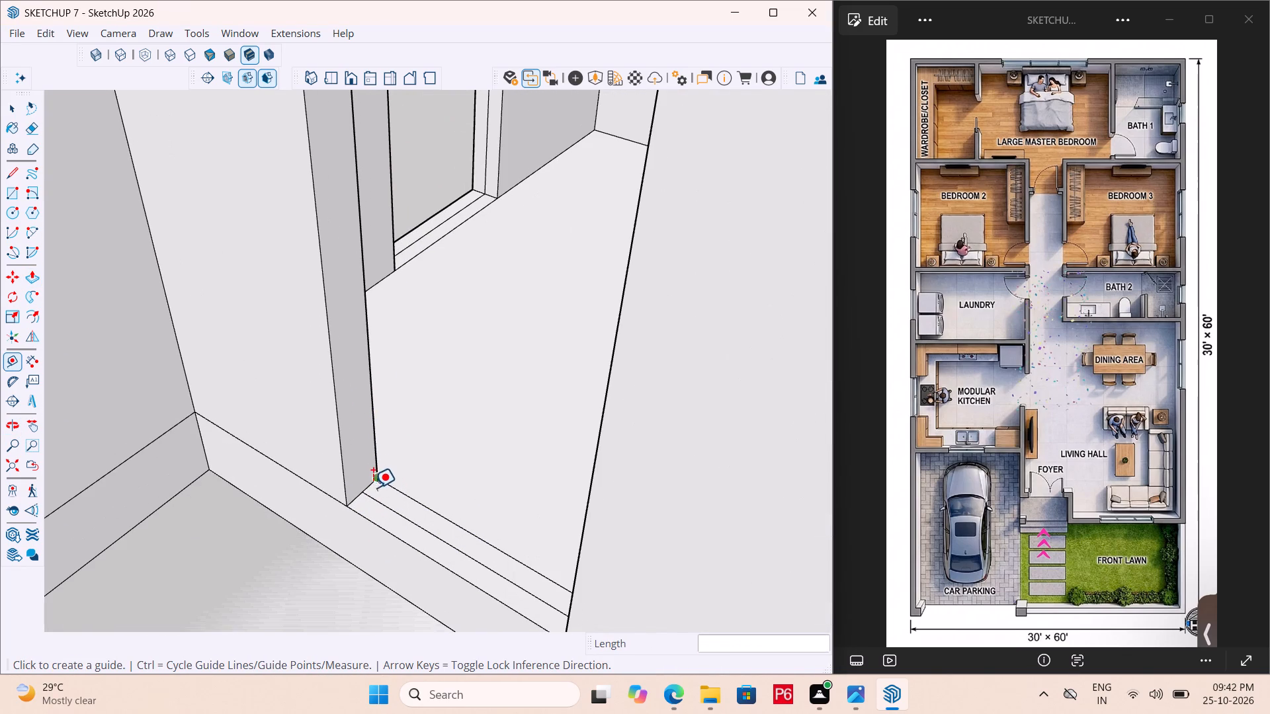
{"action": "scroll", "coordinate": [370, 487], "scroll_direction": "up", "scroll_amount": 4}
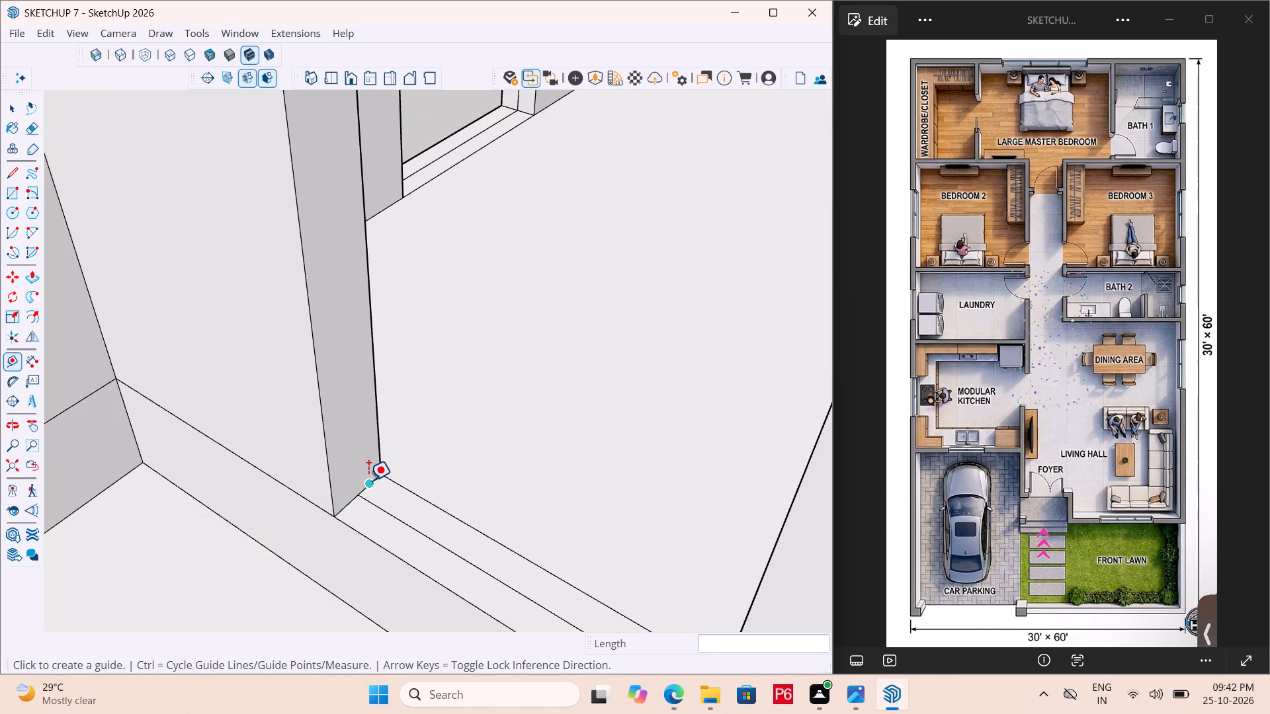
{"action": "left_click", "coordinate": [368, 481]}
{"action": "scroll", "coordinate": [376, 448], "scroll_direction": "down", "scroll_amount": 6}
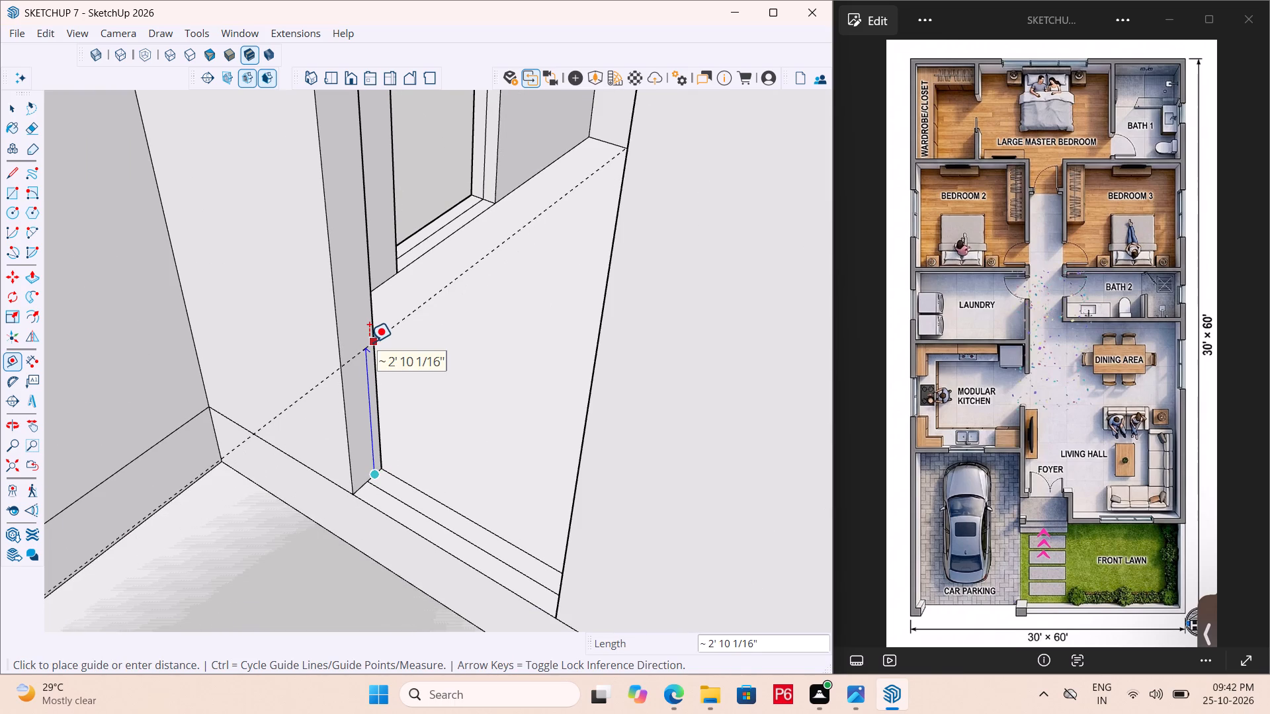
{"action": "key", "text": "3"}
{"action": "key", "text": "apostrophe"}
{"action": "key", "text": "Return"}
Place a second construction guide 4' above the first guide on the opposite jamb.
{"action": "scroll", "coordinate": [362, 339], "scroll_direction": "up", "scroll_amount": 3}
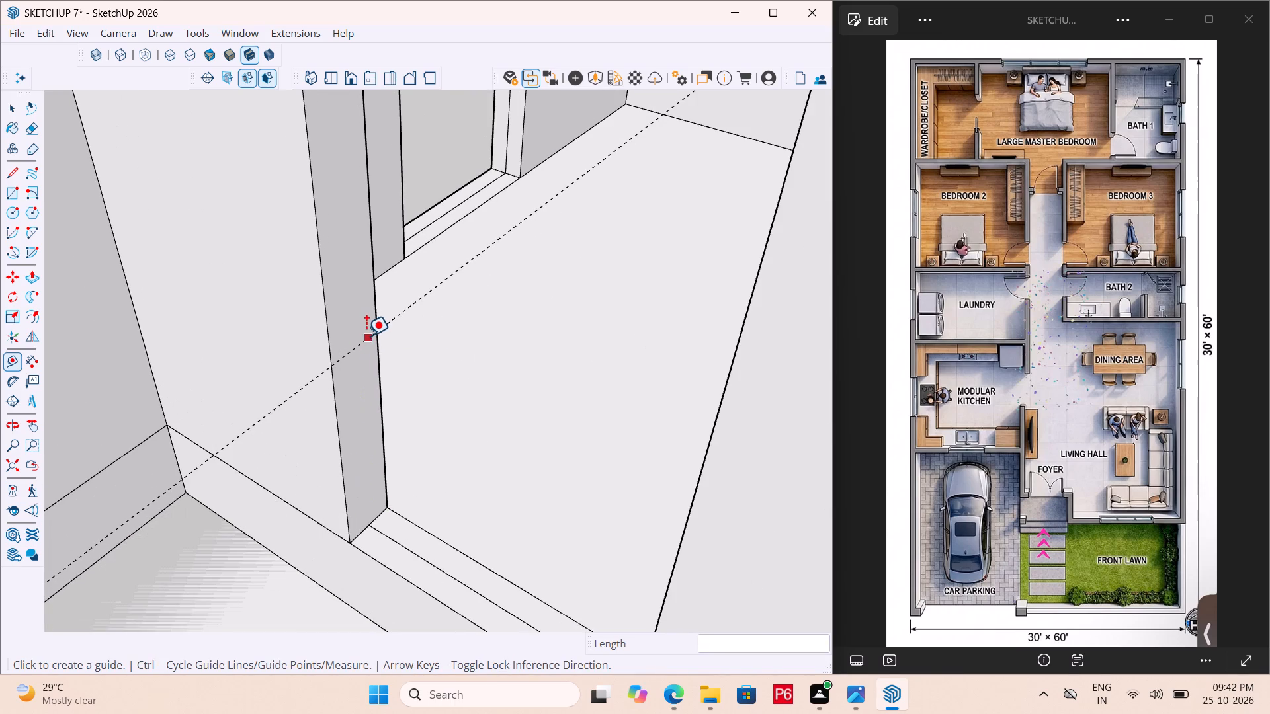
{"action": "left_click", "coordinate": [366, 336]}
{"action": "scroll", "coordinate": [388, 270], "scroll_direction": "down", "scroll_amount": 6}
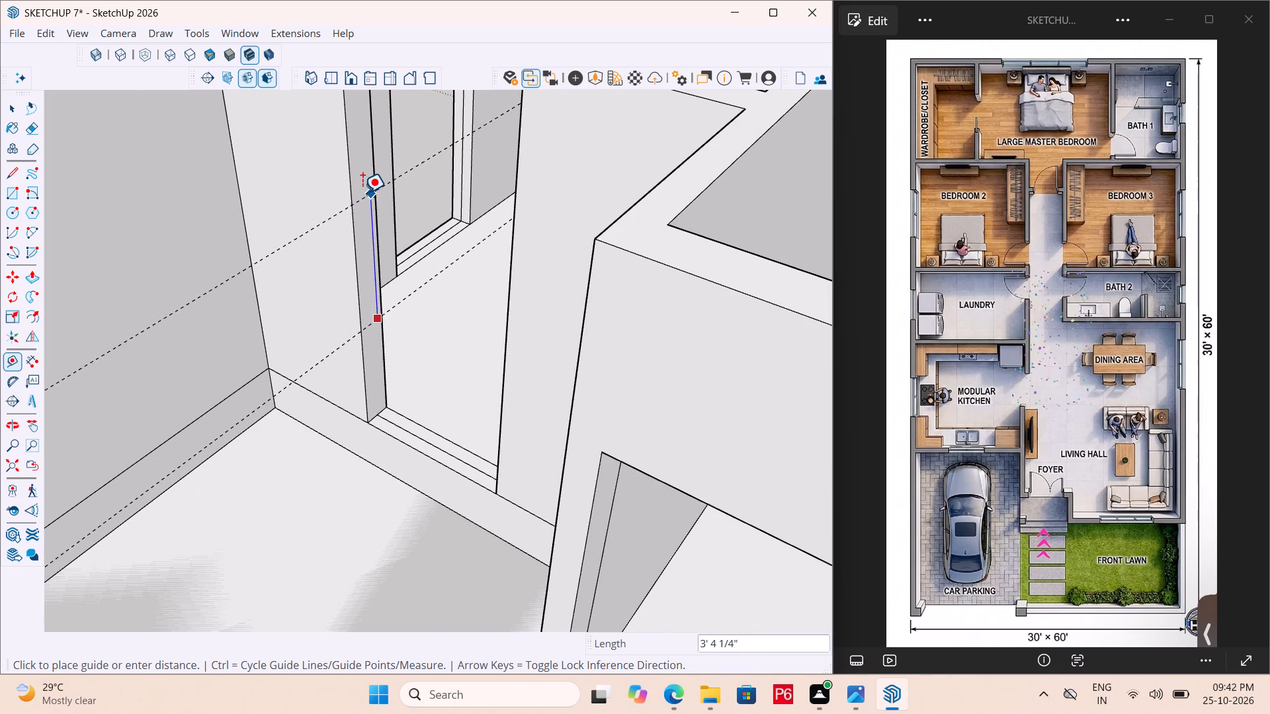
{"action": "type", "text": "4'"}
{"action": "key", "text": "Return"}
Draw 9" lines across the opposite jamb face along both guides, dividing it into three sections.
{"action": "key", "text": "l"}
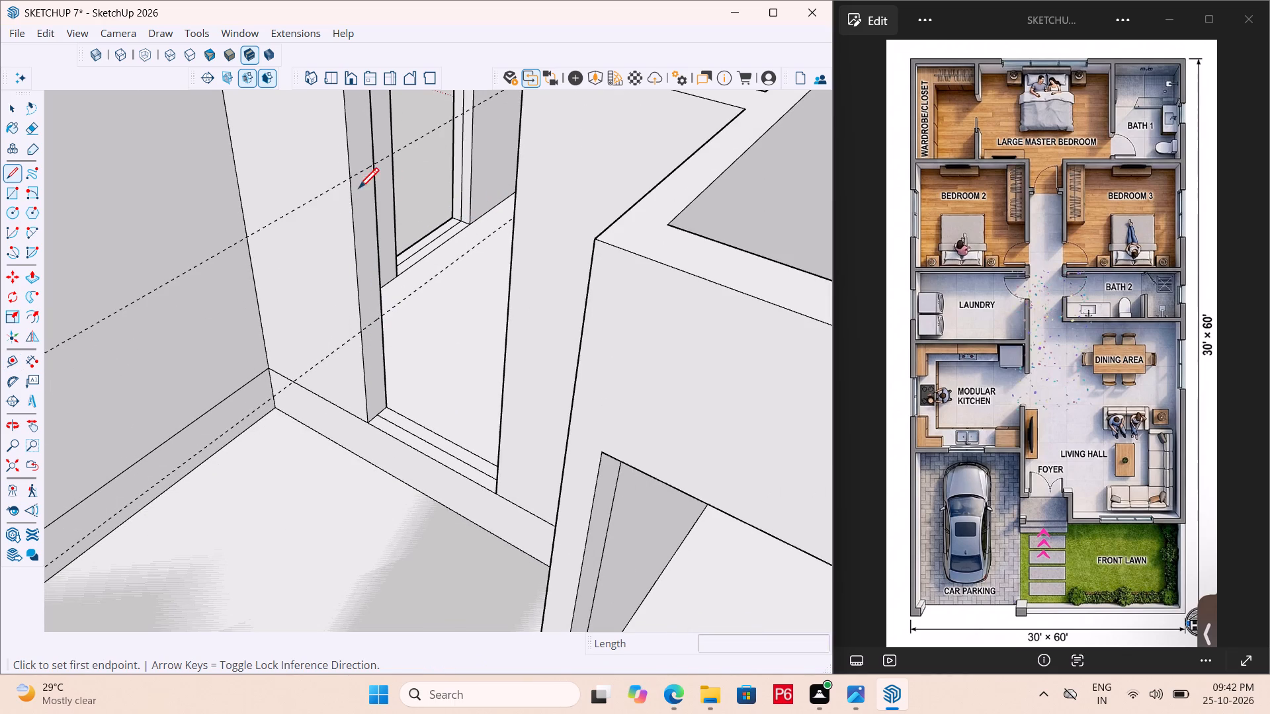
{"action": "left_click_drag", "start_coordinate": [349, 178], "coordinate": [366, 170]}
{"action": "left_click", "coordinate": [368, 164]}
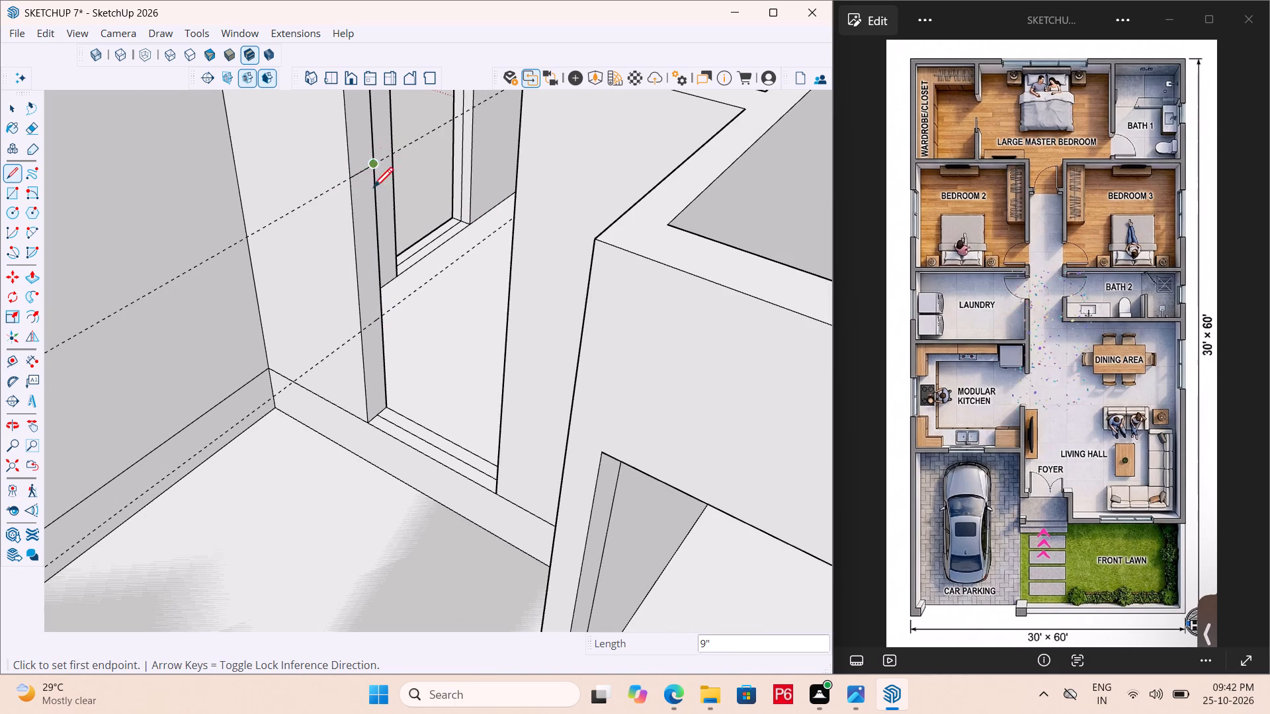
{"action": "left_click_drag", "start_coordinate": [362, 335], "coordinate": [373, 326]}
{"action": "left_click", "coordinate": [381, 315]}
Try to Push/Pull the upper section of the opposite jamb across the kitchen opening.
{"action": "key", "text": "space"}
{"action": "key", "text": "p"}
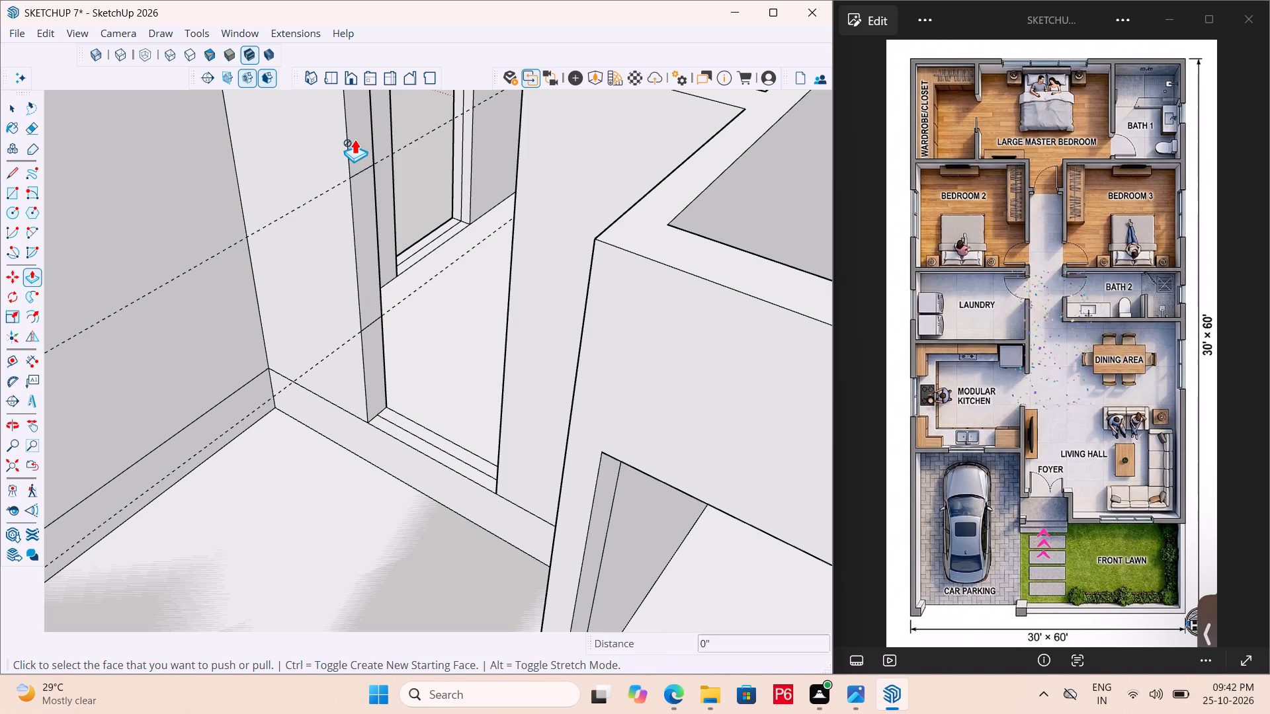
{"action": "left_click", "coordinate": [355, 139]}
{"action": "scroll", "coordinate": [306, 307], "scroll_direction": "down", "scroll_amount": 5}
Save the model with the opposite jamb divided.
{"action": "key", "text": "ctrl+s"}
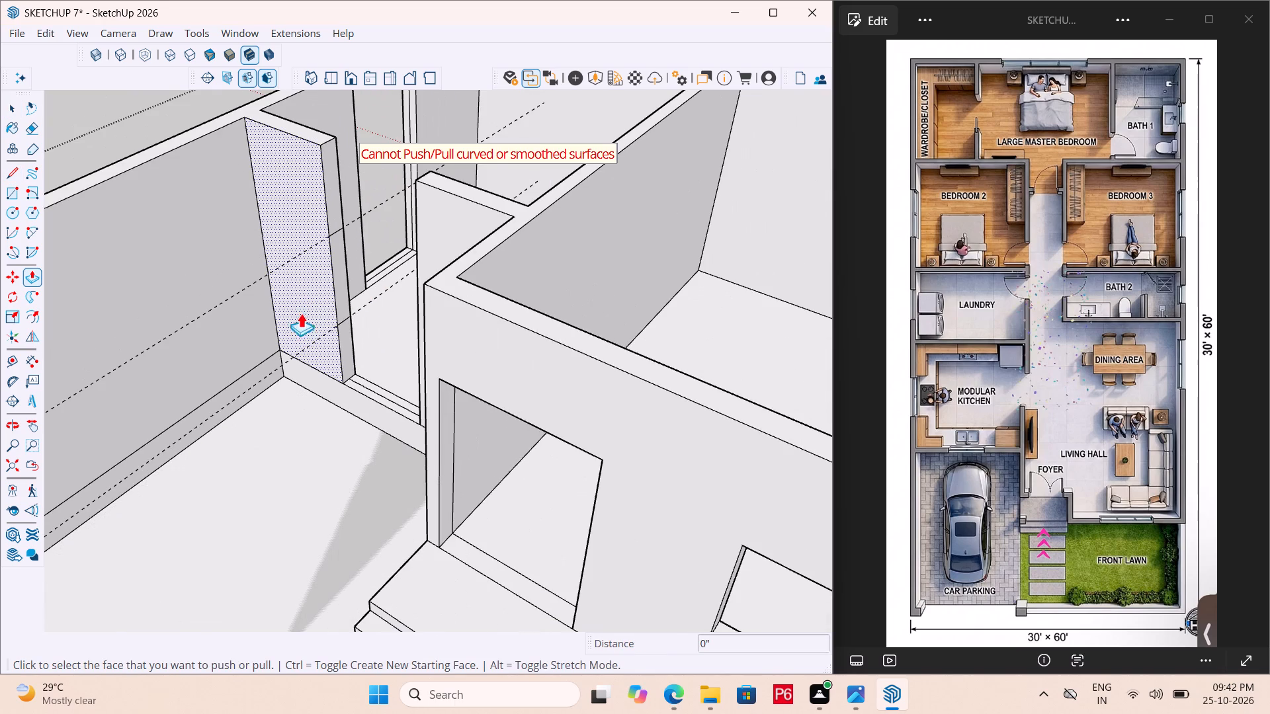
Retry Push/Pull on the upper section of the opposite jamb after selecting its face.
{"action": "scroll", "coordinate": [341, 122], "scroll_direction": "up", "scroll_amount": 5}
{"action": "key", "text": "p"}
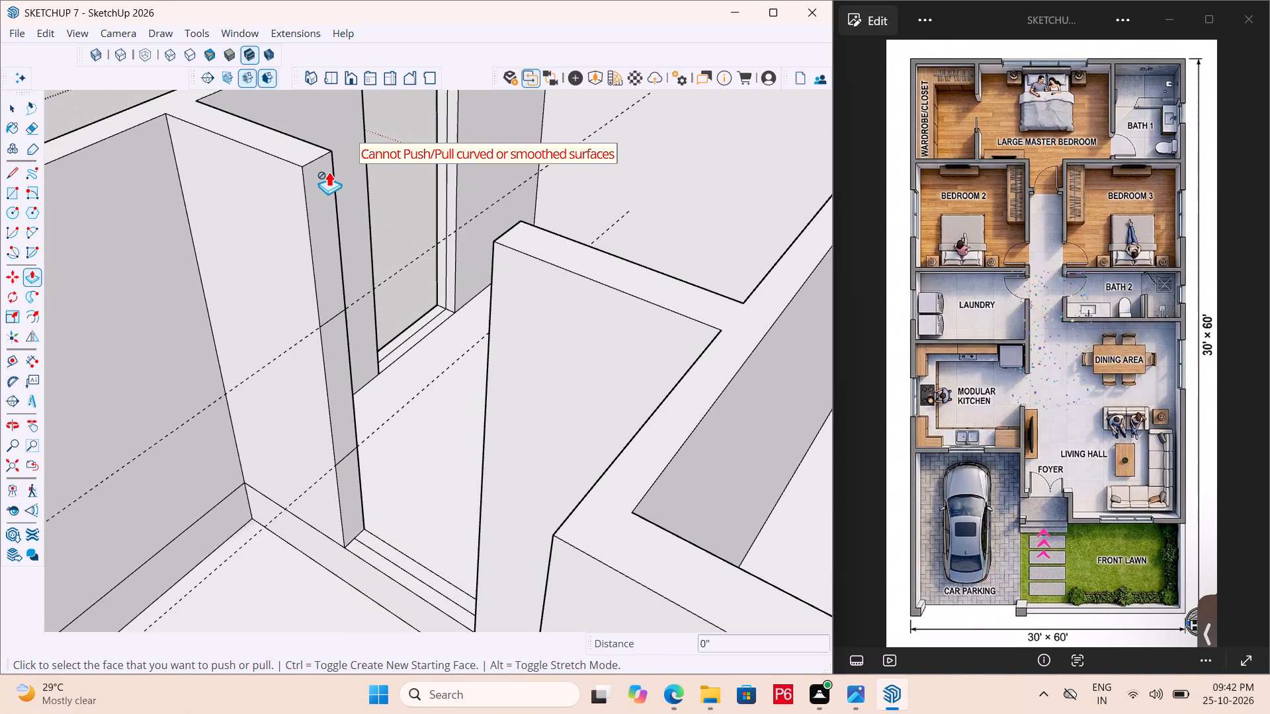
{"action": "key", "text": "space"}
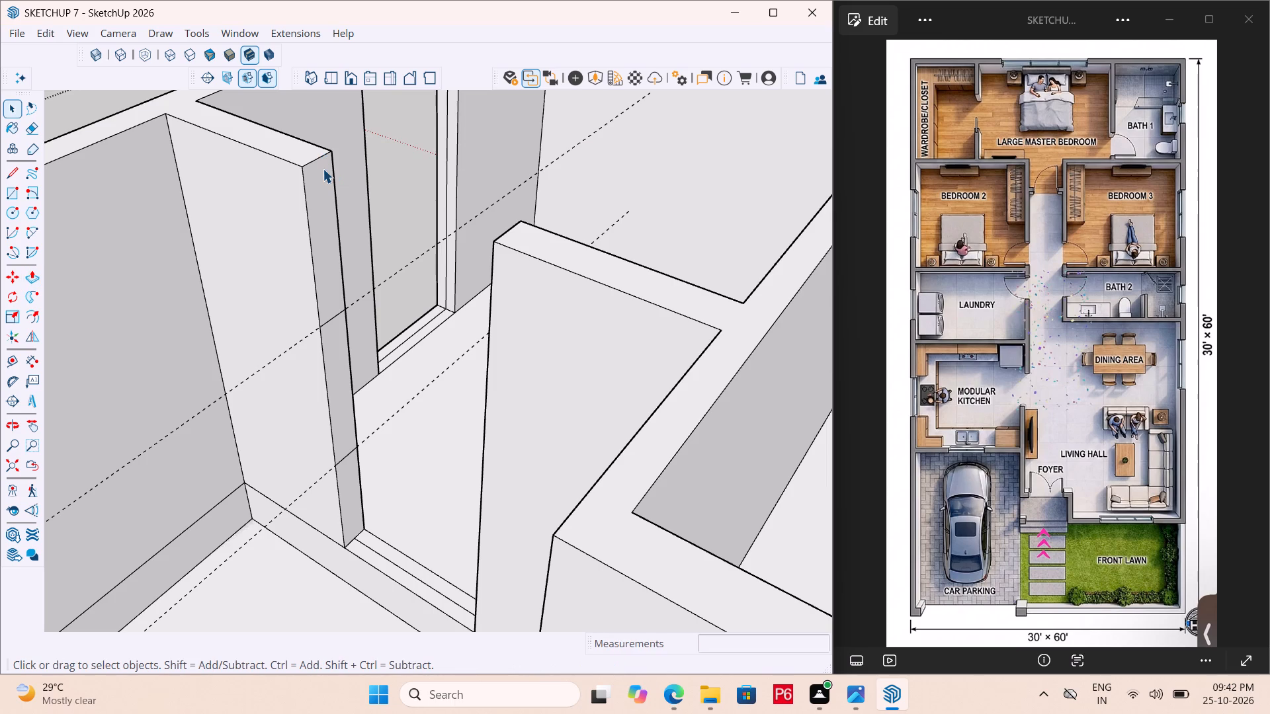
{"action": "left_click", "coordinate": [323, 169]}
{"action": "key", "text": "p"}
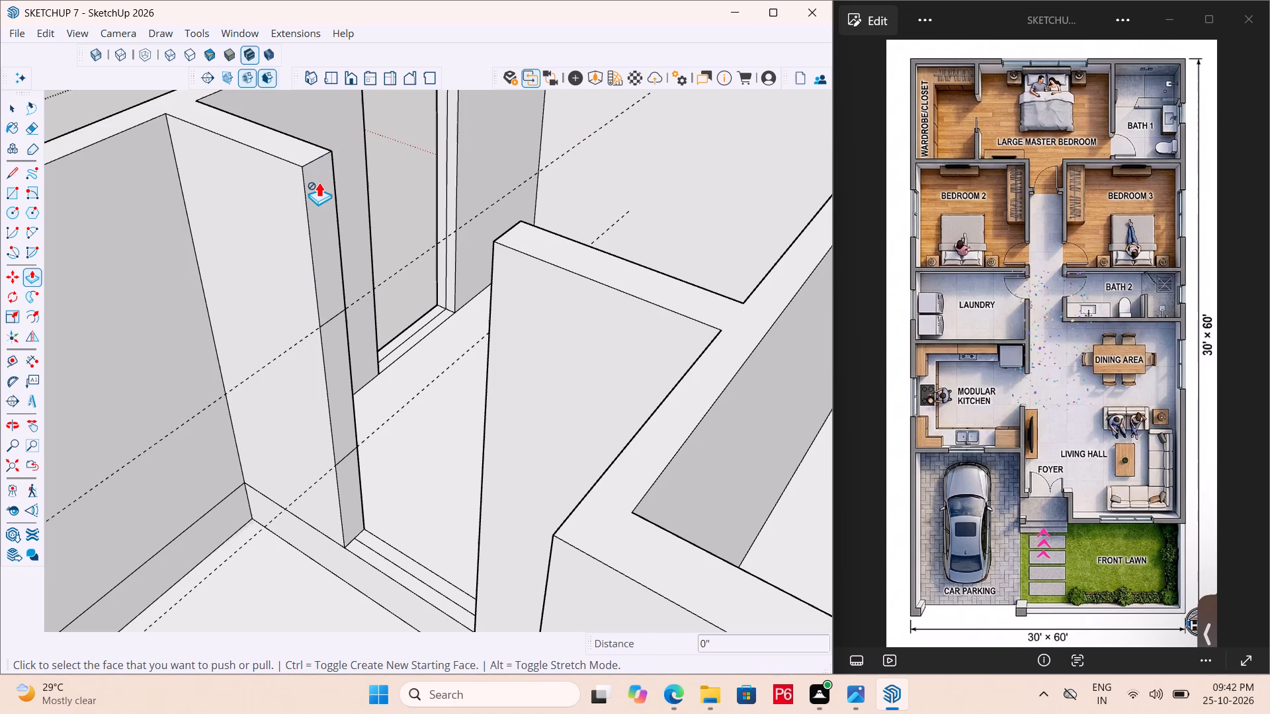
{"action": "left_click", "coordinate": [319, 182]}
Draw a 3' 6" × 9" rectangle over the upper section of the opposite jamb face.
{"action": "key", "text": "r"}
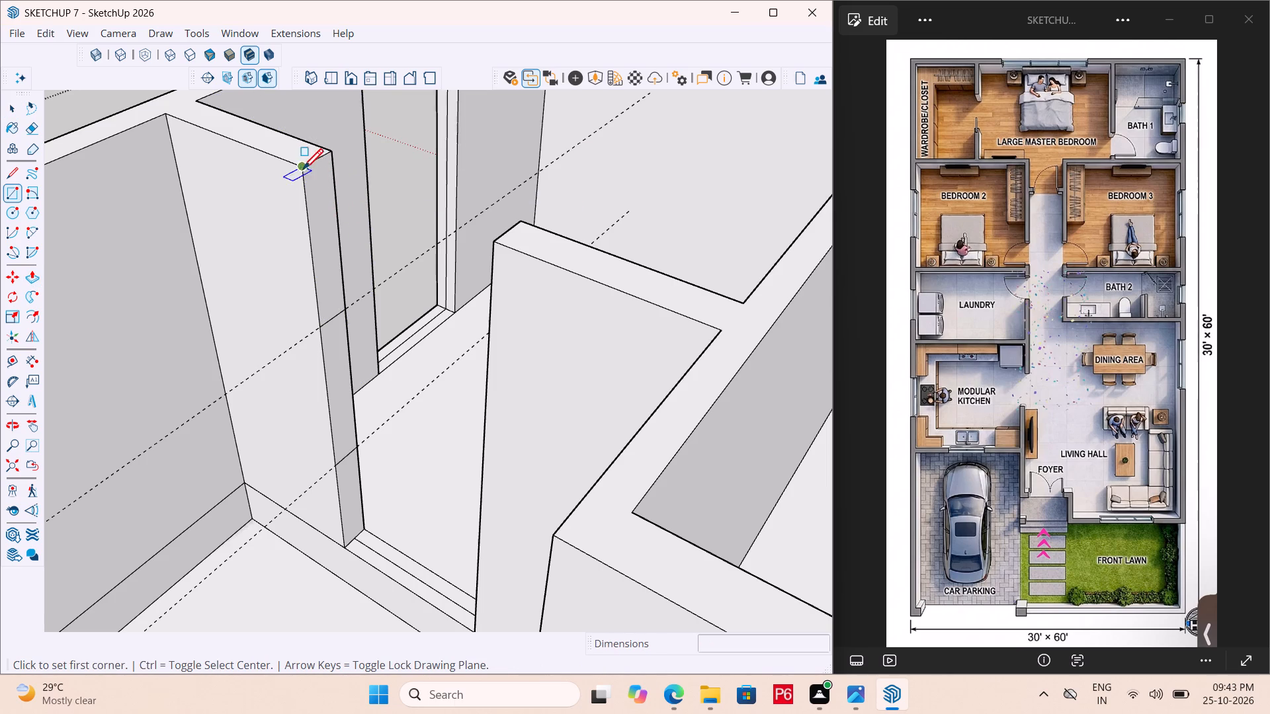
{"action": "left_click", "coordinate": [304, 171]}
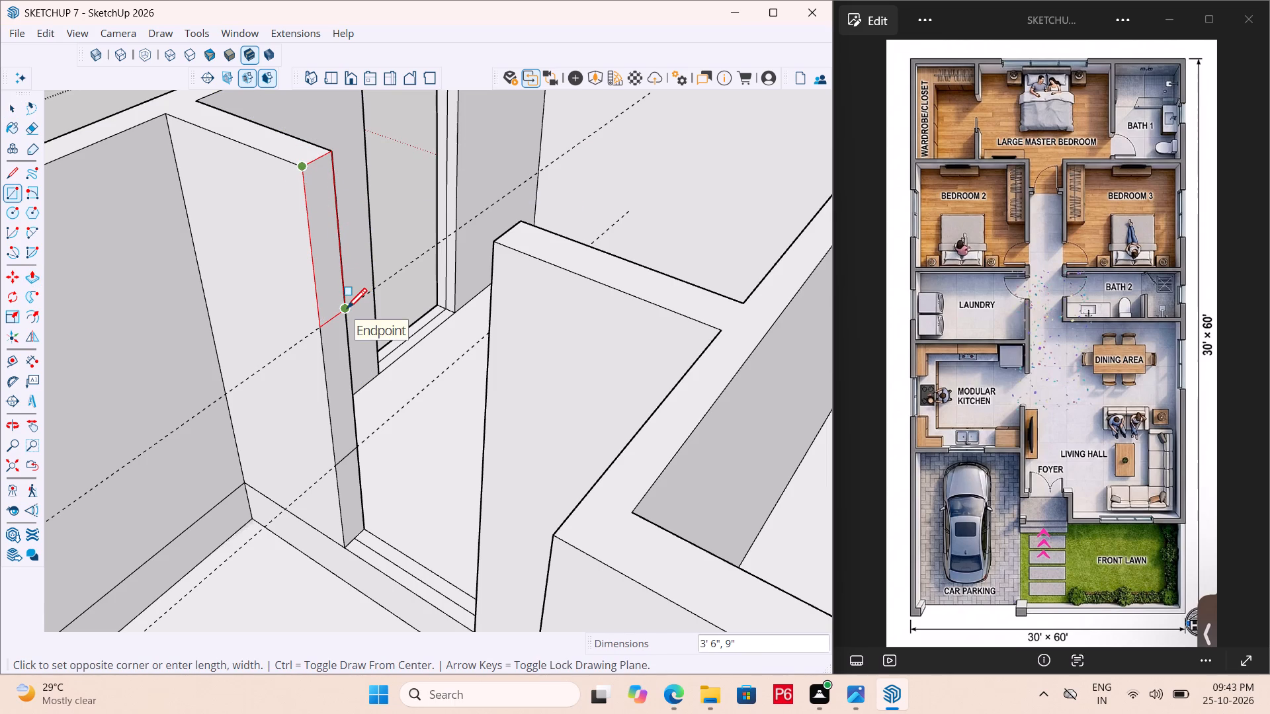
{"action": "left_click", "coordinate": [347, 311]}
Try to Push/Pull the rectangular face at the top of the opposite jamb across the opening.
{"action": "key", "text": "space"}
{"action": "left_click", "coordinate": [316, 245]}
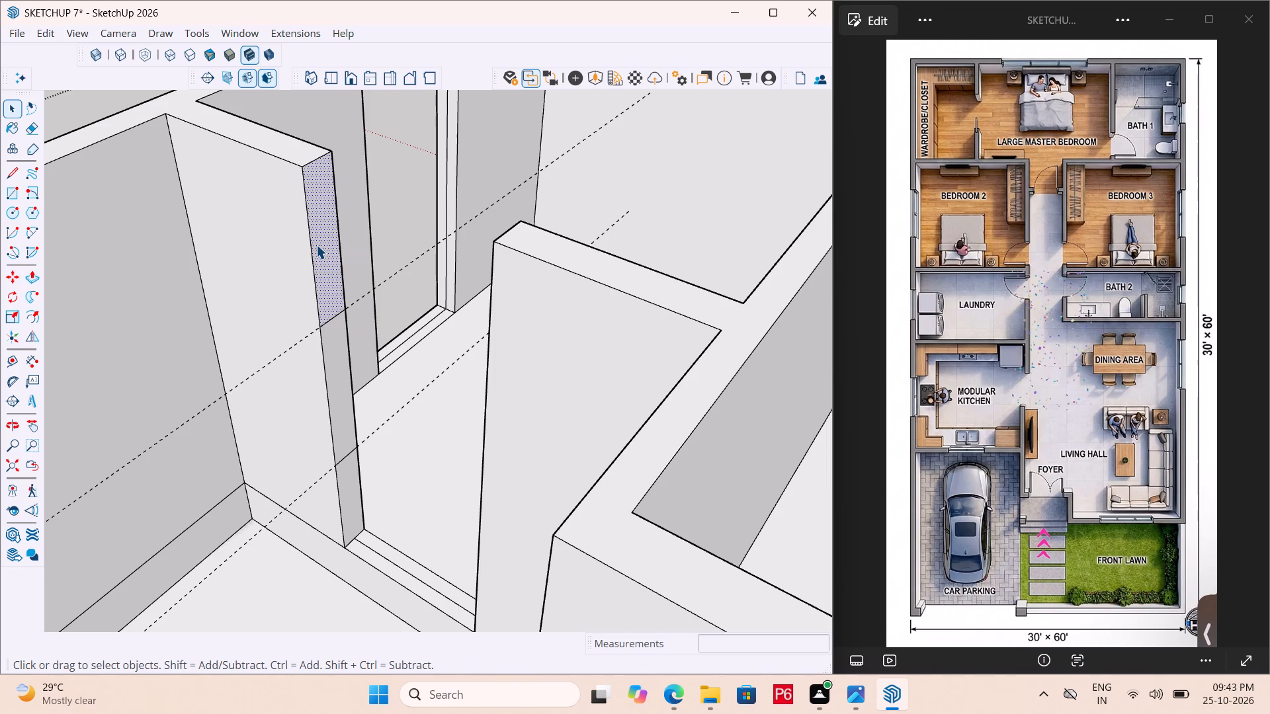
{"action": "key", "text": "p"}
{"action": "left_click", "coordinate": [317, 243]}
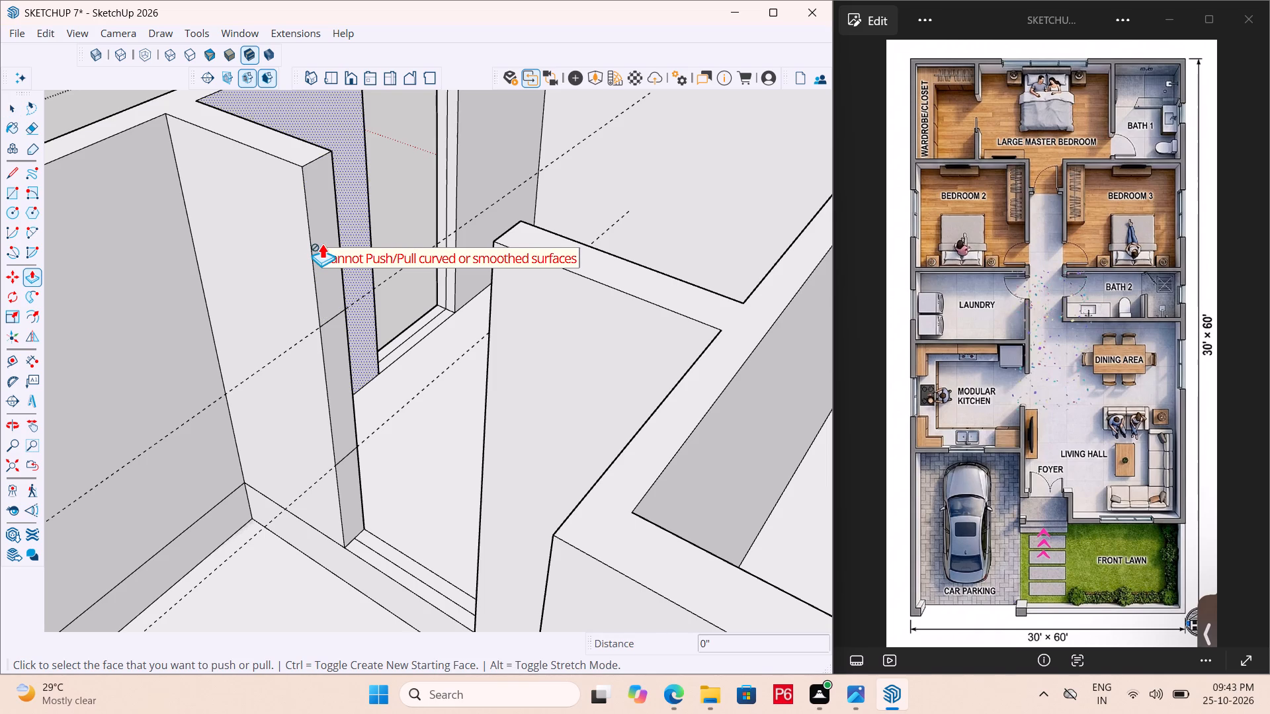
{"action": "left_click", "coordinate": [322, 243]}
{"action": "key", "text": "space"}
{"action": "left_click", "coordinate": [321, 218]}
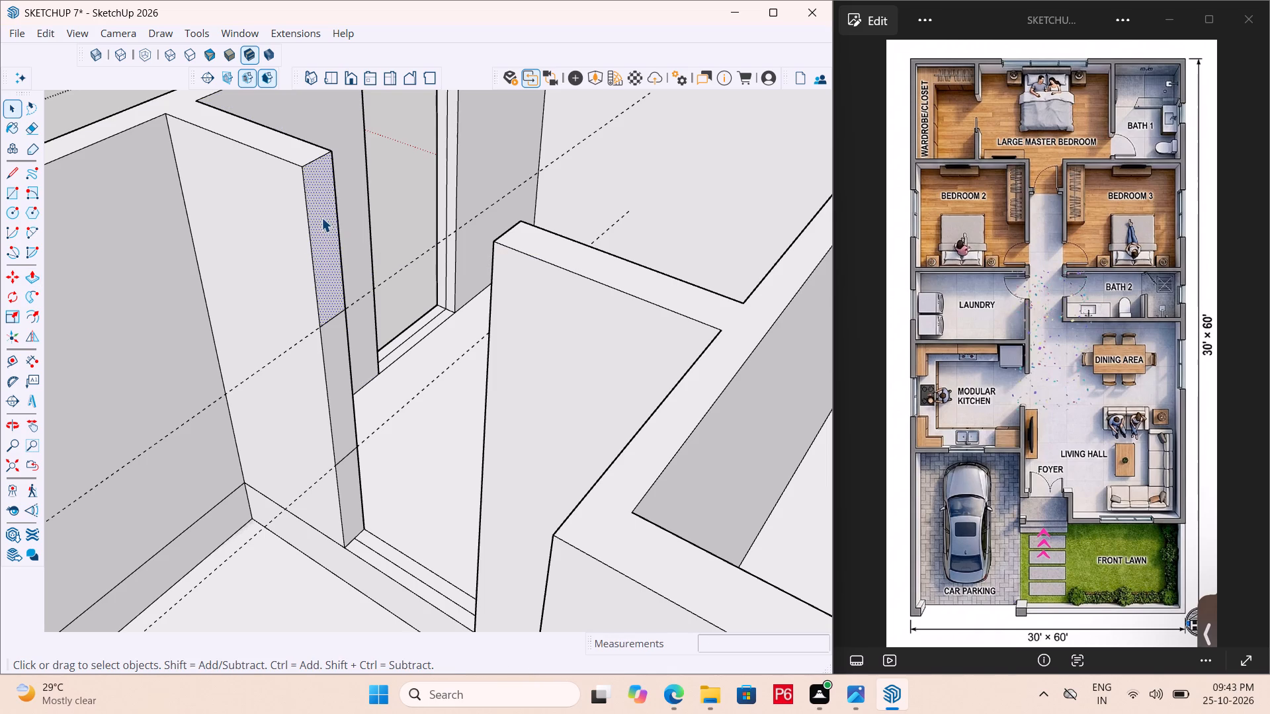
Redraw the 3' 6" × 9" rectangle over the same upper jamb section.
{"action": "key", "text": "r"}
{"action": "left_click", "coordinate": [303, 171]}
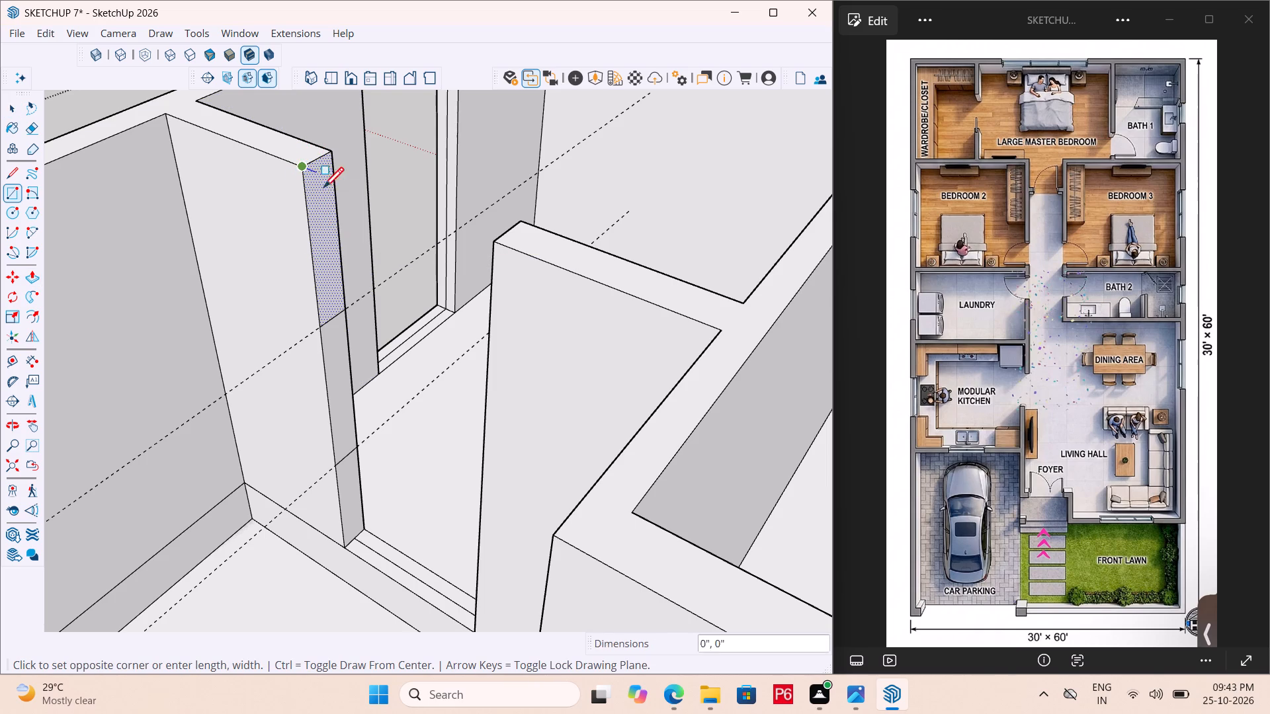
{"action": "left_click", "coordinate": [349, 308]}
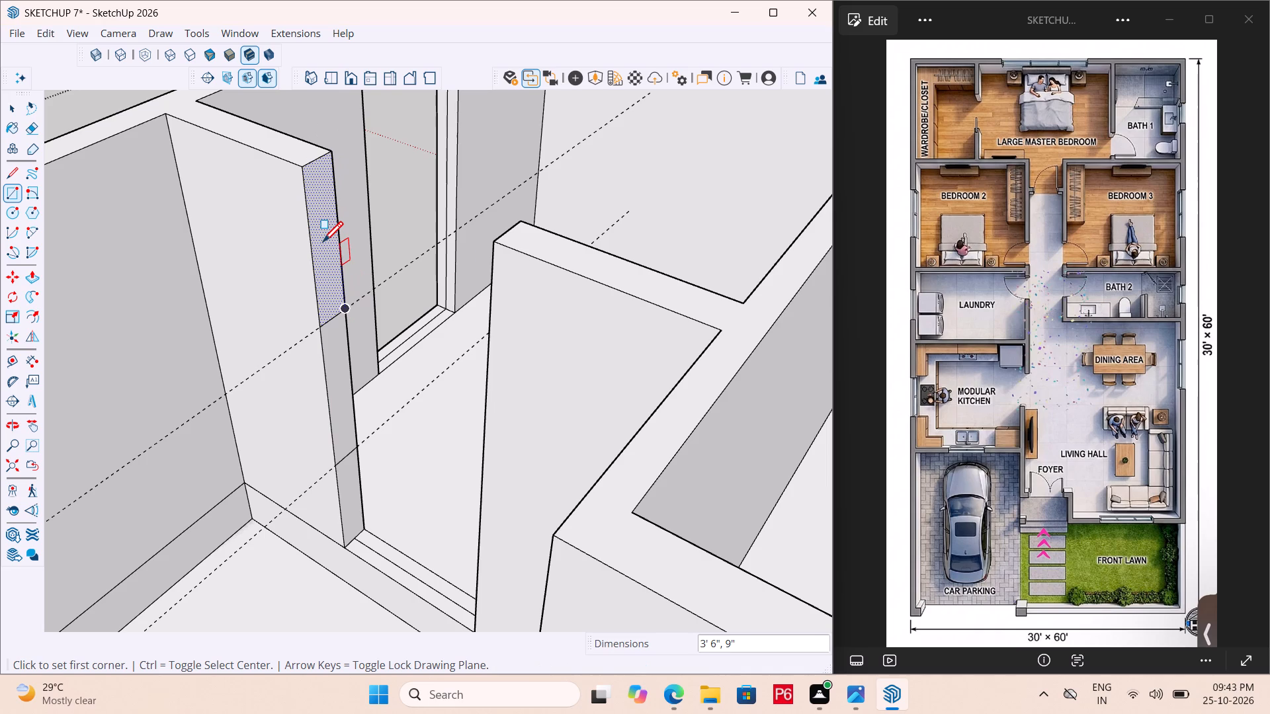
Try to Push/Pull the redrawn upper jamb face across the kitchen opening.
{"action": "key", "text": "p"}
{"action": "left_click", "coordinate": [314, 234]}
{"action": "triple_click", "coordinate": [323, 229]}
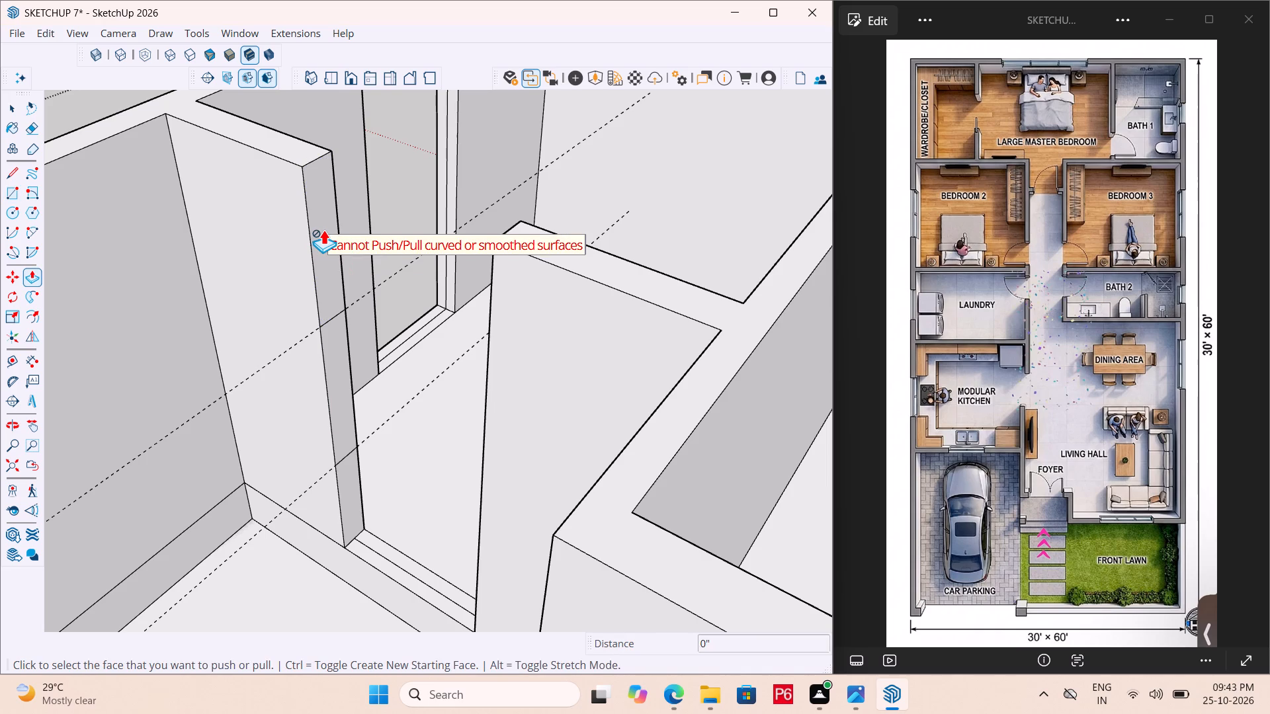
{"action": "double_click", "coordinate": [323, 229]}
Save the model.
{"action": "key", "text": "ctrl+s"}
{"action": "key", "text": "ctrl+s"}
{"action": "key", "text": "ctrl+s"}
{"action": "key", "text": "ctrl+s"}
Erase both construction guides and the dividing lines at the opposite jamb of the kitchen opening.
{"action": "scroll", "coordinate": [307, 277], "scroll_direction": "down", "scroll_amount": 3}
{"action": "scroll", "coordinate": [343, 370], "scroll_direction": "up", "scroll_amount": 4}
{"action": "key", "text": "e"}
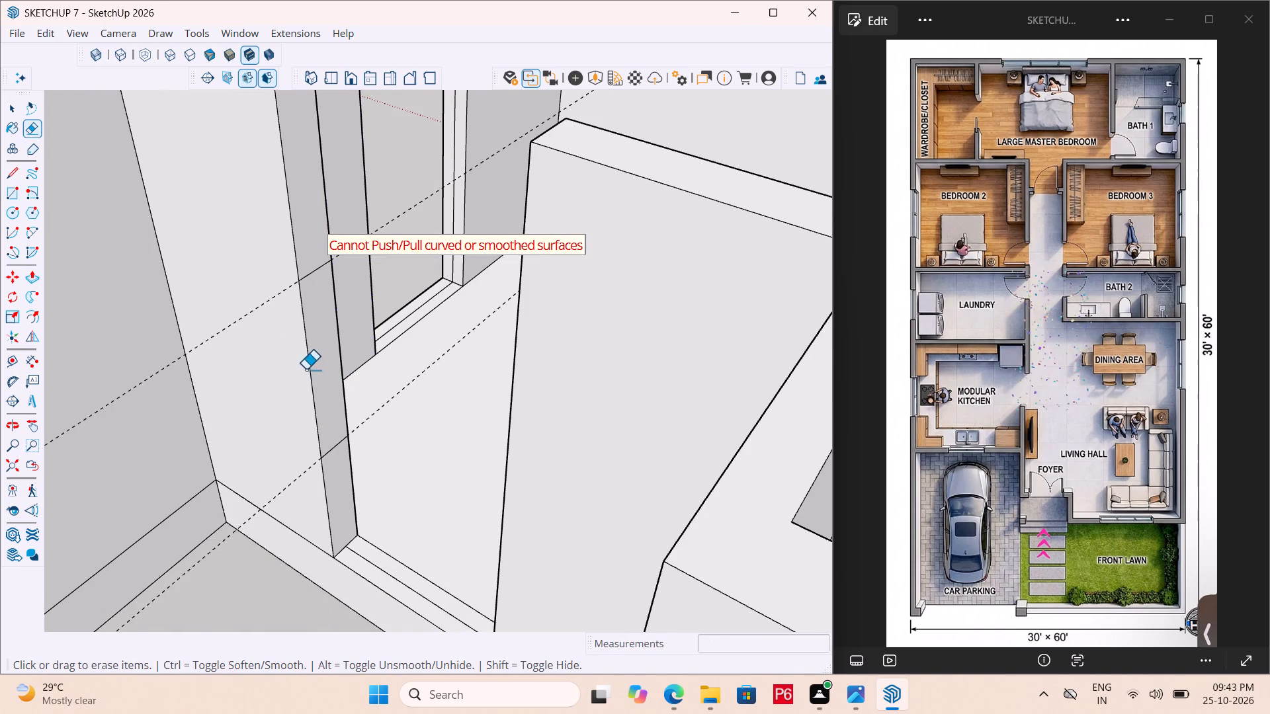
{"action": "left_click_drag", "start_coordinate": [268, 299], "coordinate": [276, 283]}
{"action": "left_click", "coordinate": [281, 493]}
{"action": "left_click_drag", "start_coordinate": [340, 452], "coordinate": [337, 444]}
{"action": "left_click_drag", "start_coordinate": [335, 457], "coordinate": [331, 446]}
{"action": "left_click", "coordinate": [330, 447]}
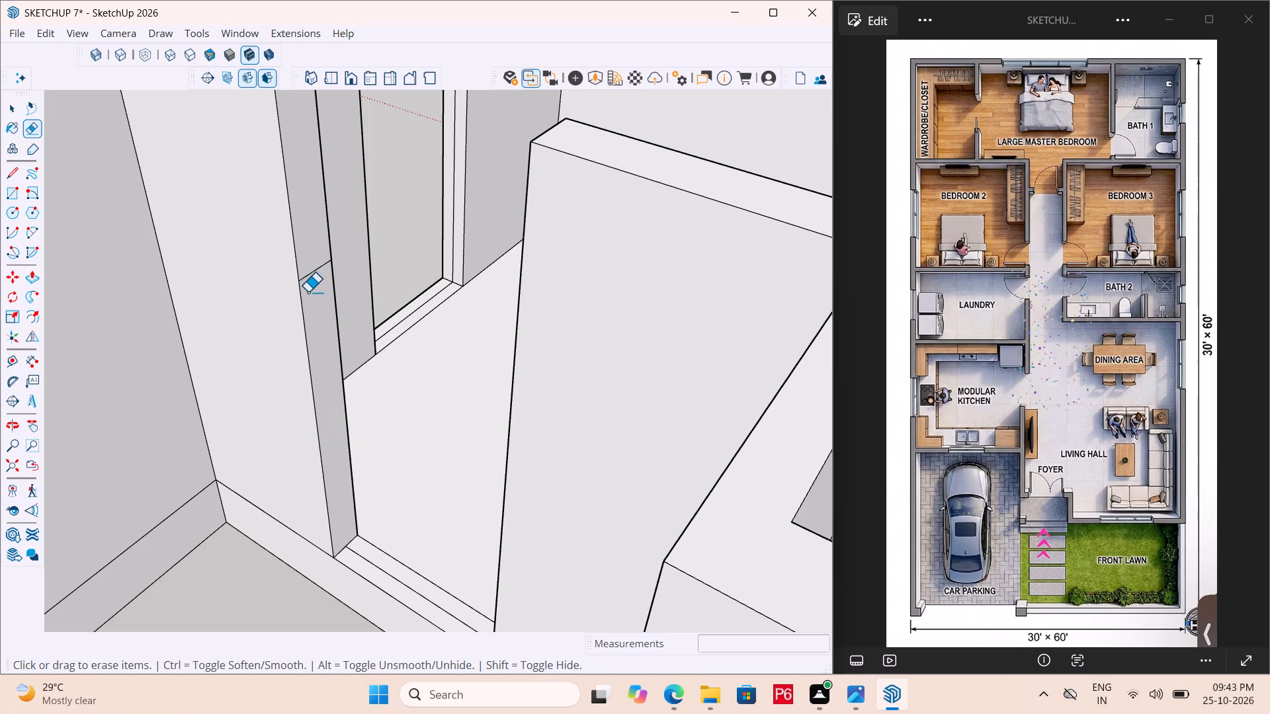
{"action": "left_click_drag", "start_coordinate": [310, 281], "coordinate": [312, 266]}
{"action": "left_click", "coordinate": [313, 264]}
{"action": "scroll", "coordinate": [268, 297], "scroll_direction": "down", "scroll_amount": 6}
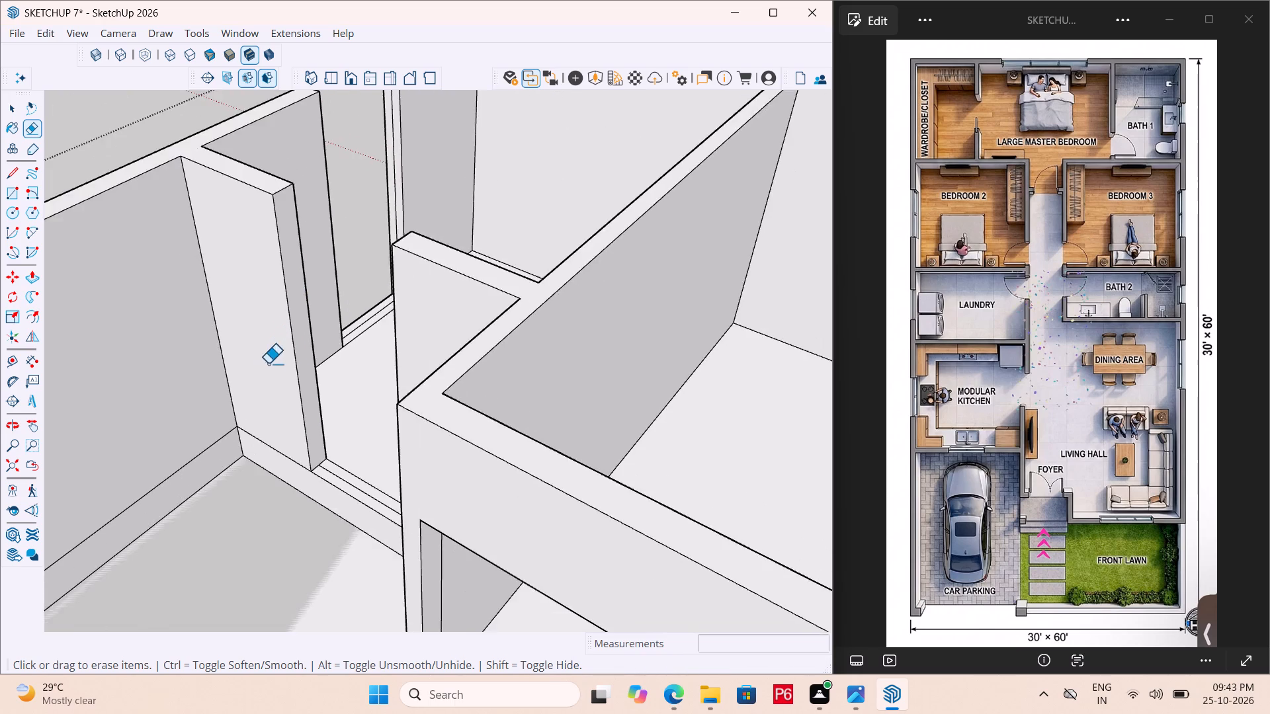
Erase the dividing lines from the first jamb face on the other side of the kitchen opening.
{"action": "middle_click_drag", "start_coordinate": [267, 377], "coordinate": [750, 359]}
{"action": "scroll", "coordinate": [271, 381], "scroll_direction": "down", "scroll_amount": 1}
{"action": "scroll", "coordinate": [462, 451], "scroll_direction": "up", "scroll_amount": 6}
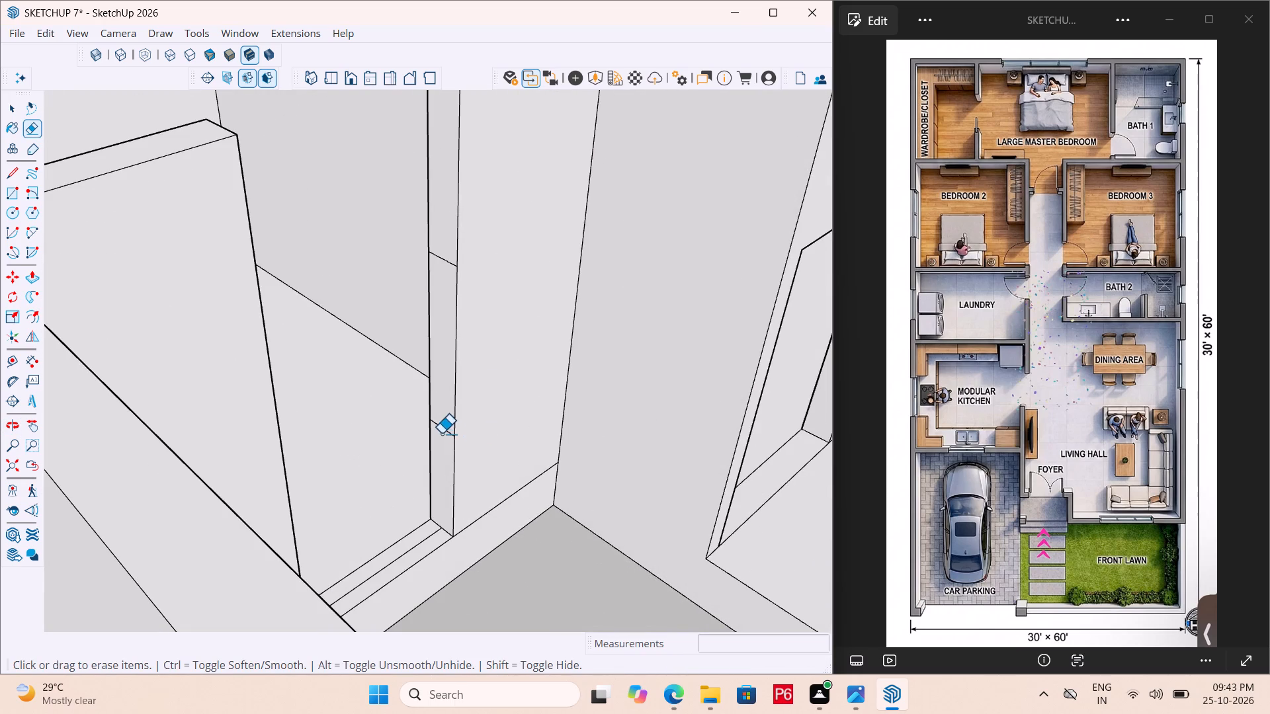
{"action": "left_click_drag", "start_coordinate": [441, 434], "coordinate": [441, 411]}
{"action": "left_click", "coordinate": [442, 264]}
{"action": "left_click_drag", "start_coordinate": [445, 262], "coordinate": [446, 276]}
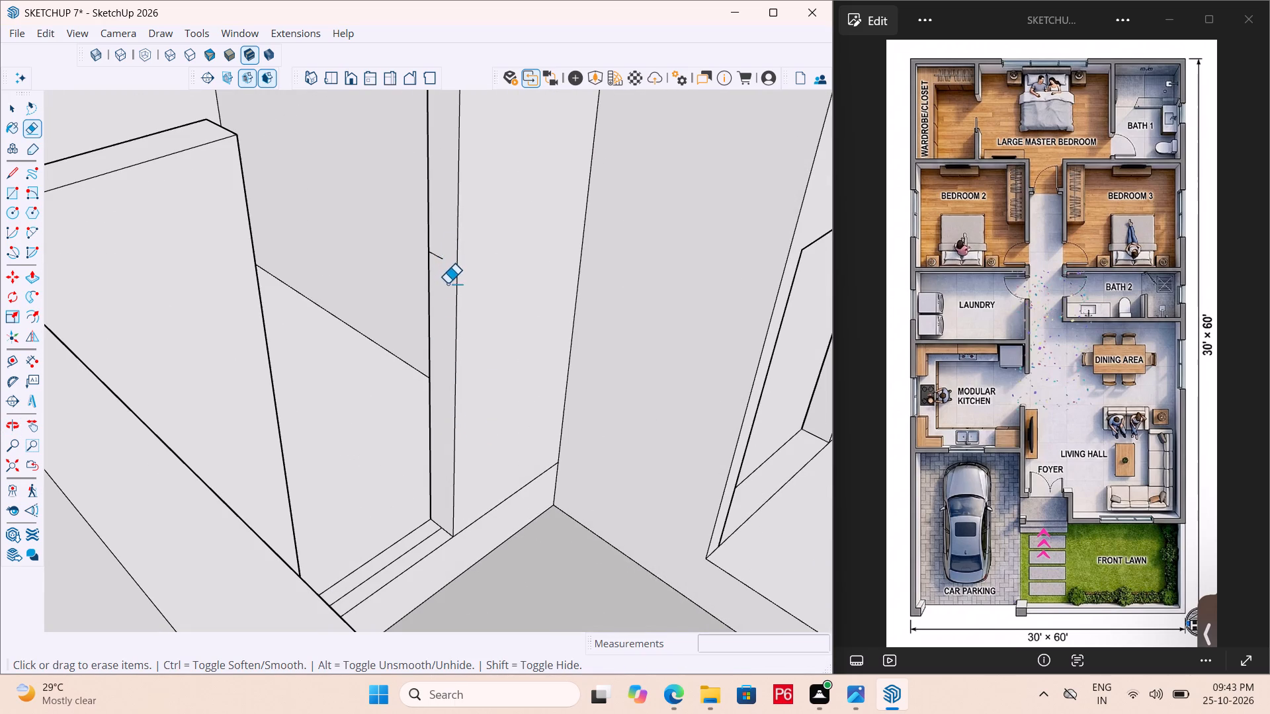
{"action": "left_click_drag", "start_coordinate": [441, 251], "coordinate": [441, 258]}
Draw a rectangle about 2' 5" × 9" at the top of the first jamb face of the kitchen opening.
{"action": "scroll", "coordinate": [480, 385], "scroll_direction": "down", "scroll_amount": 6}
{"action": "scroll", "coordinate": [452, 430], "scroll_direction": "down", "scroll_amount": 5}
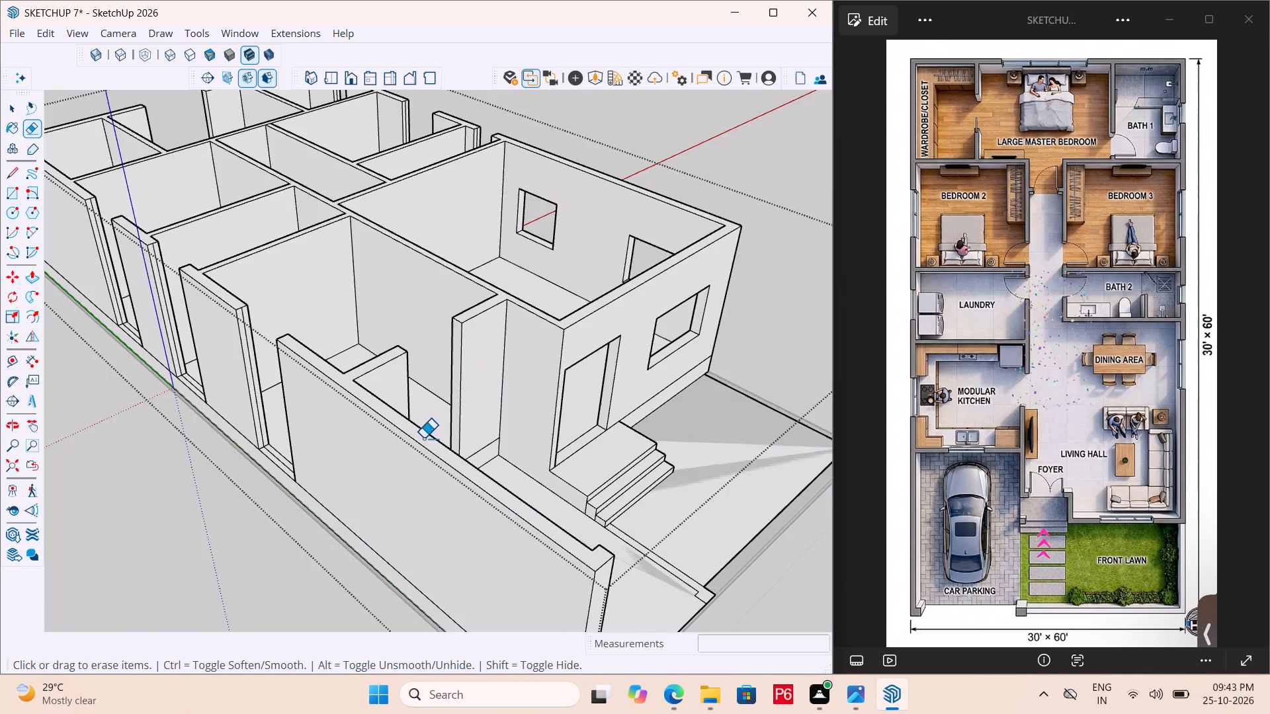
{"action": "middle_click_drag", "start_coordinate": [423, 438], "coordinate": [454, 473]}
{"action": "scroll", "coordinate": [454, 473], "scroll_direction": "up", "scroll_amount": 5}
{"action": "middle_click", "coordinate": [454, 473]}
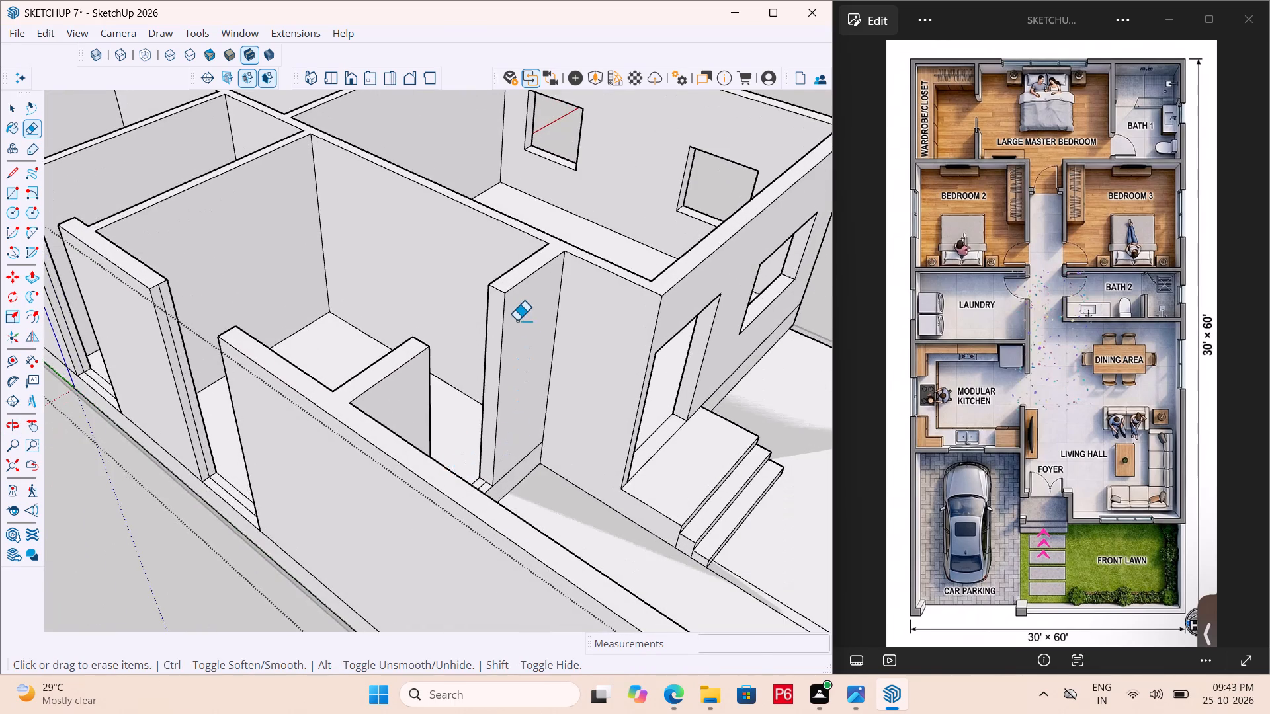
{"action": "scroll", "coordinate": [517, 321], "scroll_direction": "up", "scroll_amount": 4}
{"action": "key", "text": "r"}
{"action": "left_click_drag", "start_coordinate": [477, 268], "coordinate": [479, 278]}
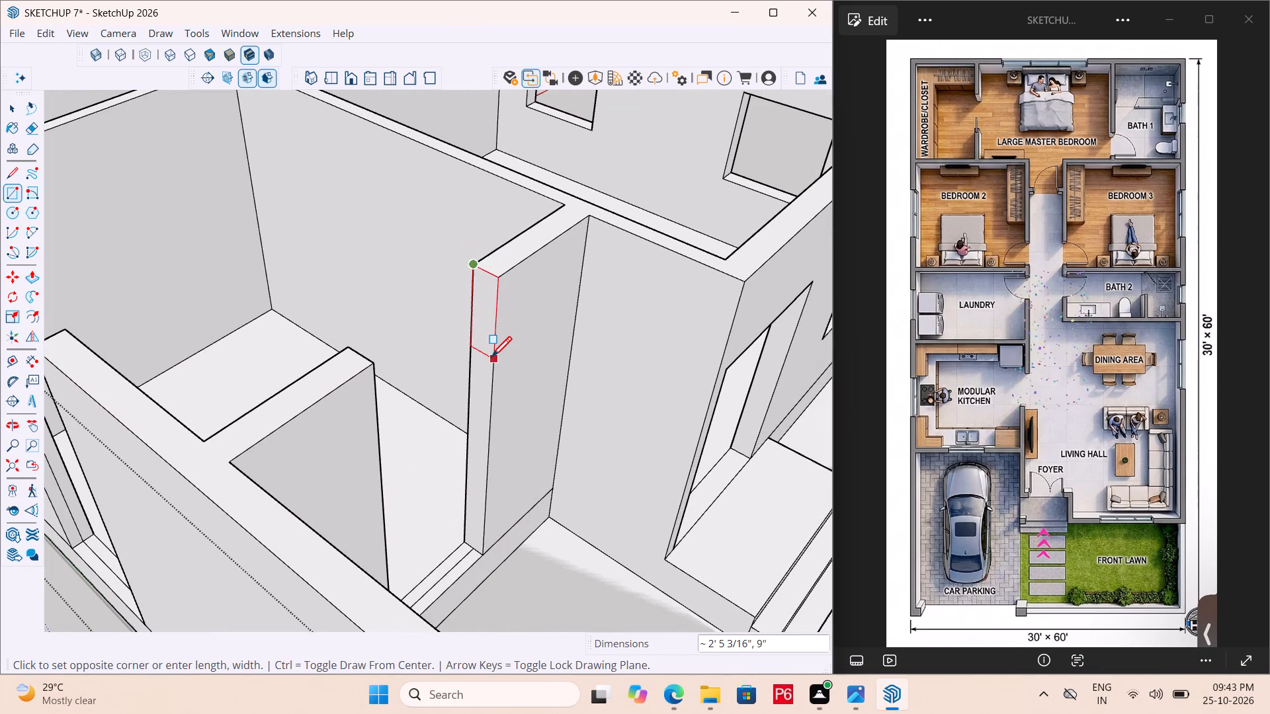
{"action": "left_click", "coordinate": [491, 359]}
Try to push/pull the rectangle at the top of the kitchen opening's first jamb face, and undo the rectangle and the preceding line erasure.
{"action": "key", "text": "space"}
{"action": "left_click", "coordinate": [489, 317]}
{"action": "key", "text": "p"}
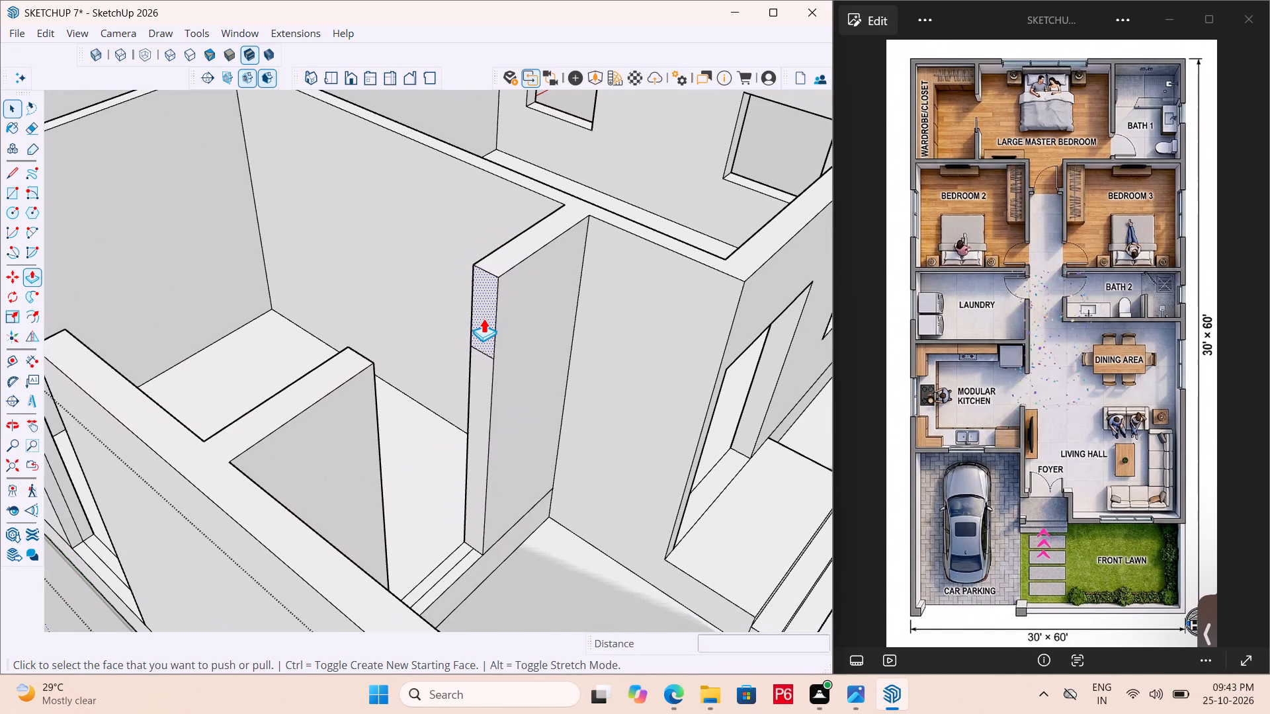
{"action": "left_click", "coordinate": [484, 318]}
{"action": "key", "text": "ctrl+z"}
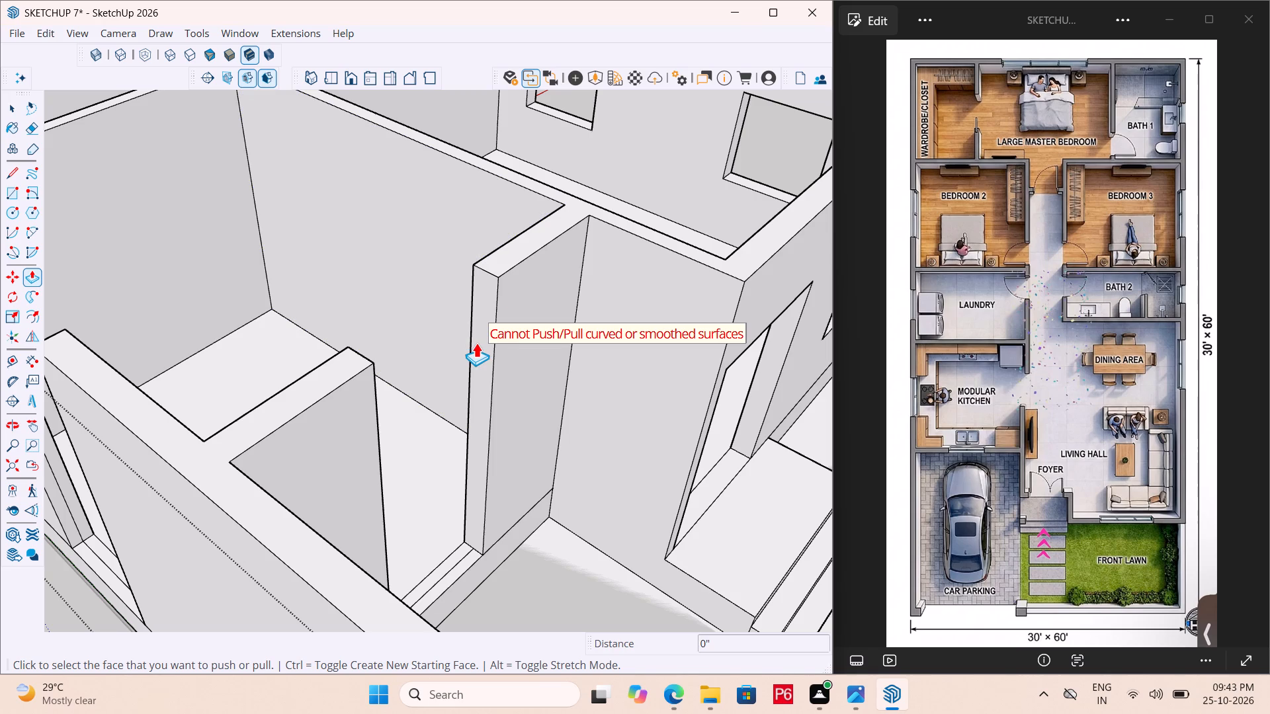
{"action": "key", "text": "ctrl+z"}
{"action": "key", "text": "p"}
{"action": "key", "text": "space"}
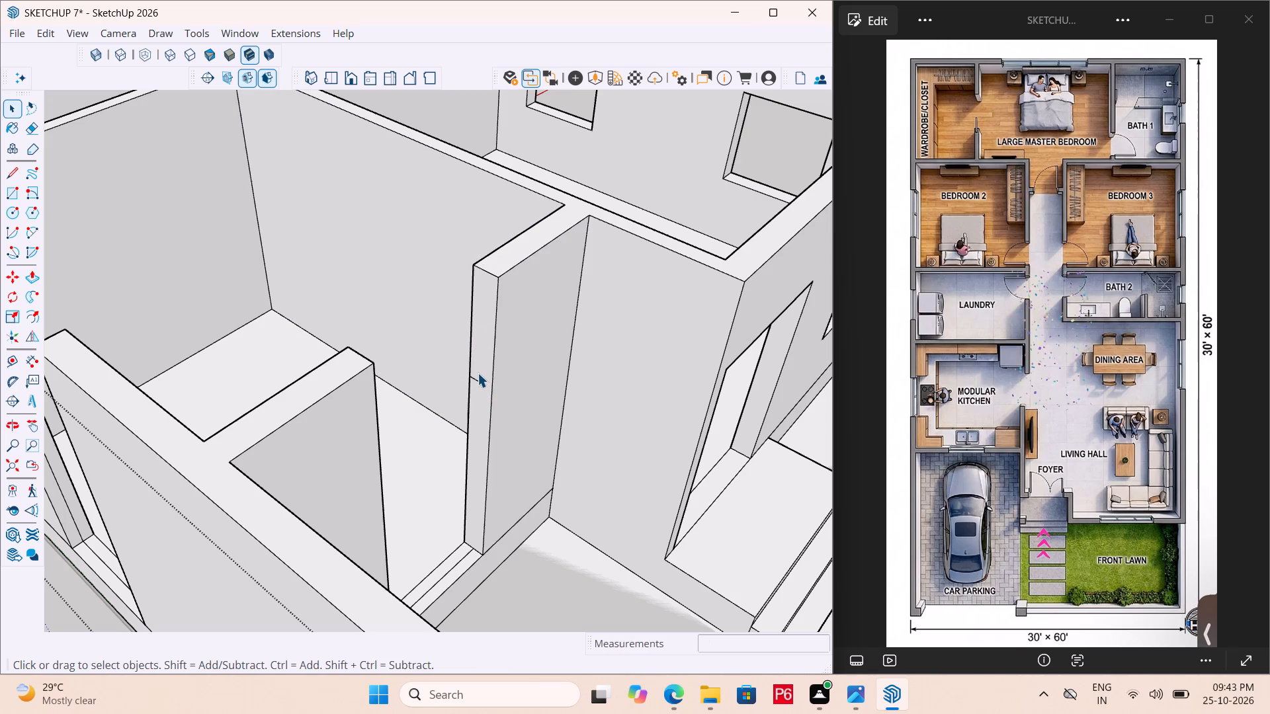
Erase the short dividing line across the first jamb face of the kitchen opening.
{"action": "key", "text": "e"}
{"action": "left_click_drag", "start_coordinate": [478, 376], "coordinate": [479, 379]}
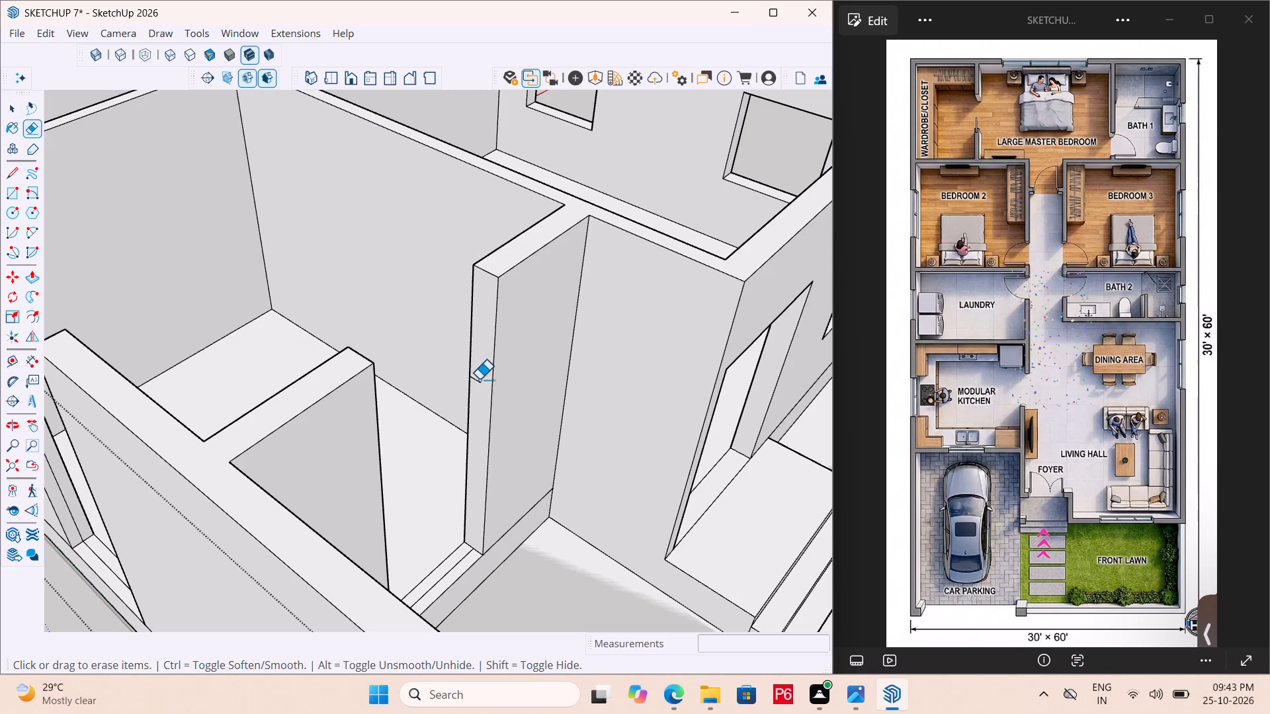
{"action": "left_click_drag", "start_coordinate": [479, 379], "coordinate": [480, 386]}
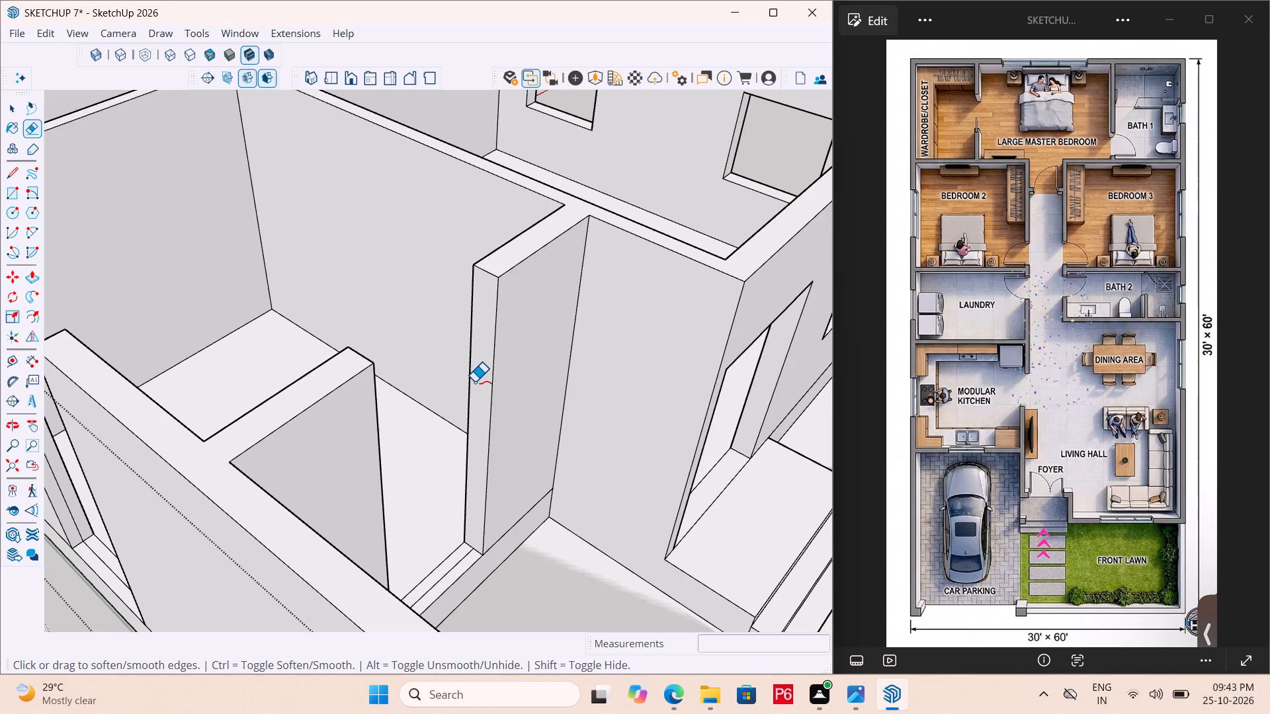
Save the model.
{"action": "key", "text": "ctrl+s"}
{"action": "key", "text": "ctrl+s"}
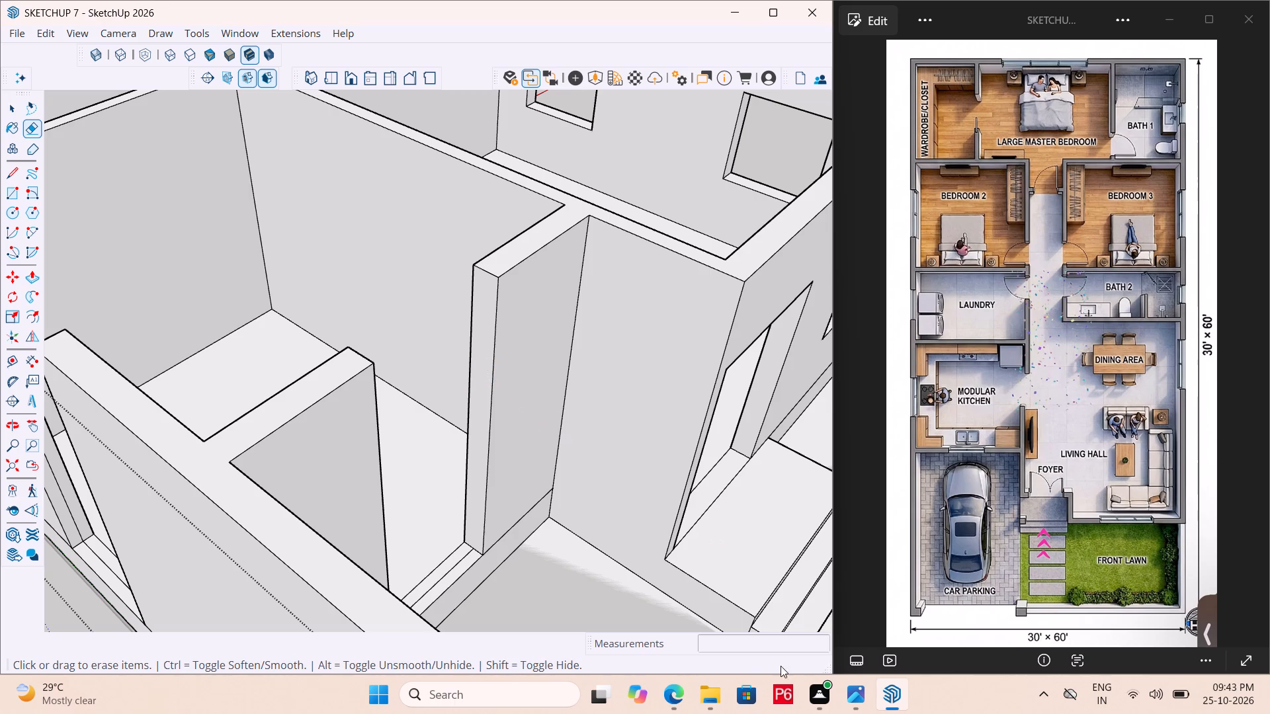
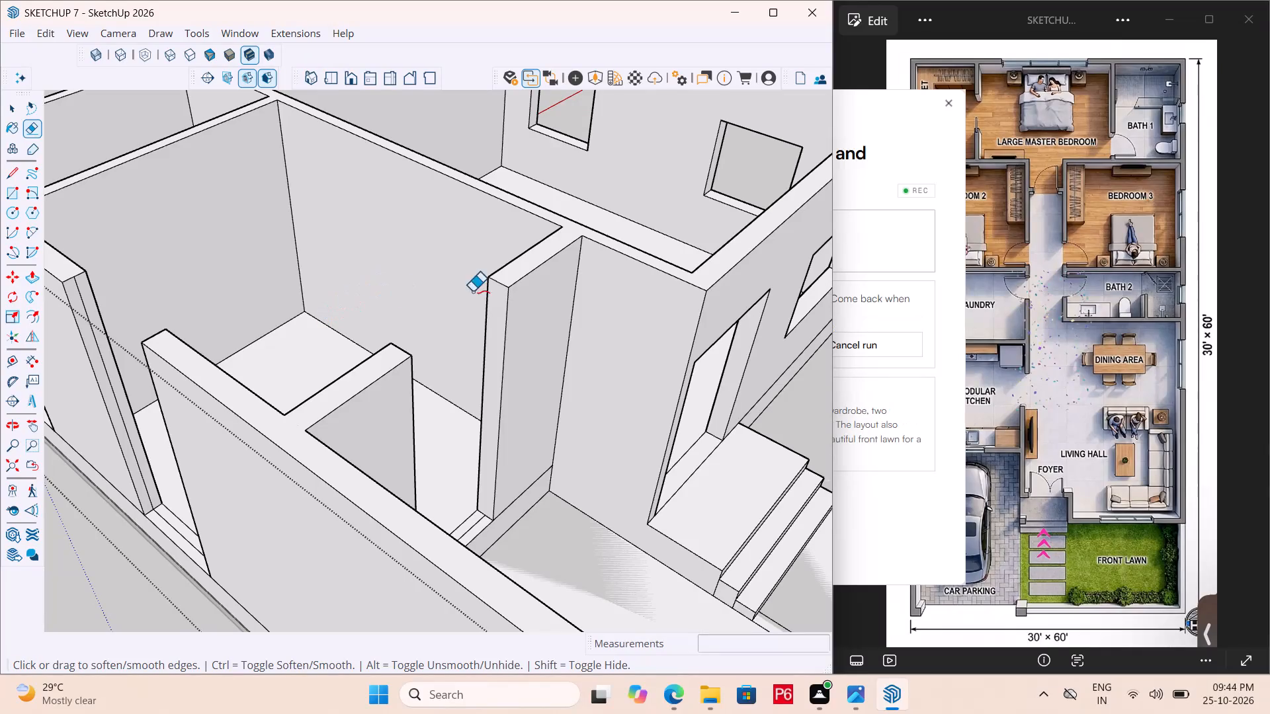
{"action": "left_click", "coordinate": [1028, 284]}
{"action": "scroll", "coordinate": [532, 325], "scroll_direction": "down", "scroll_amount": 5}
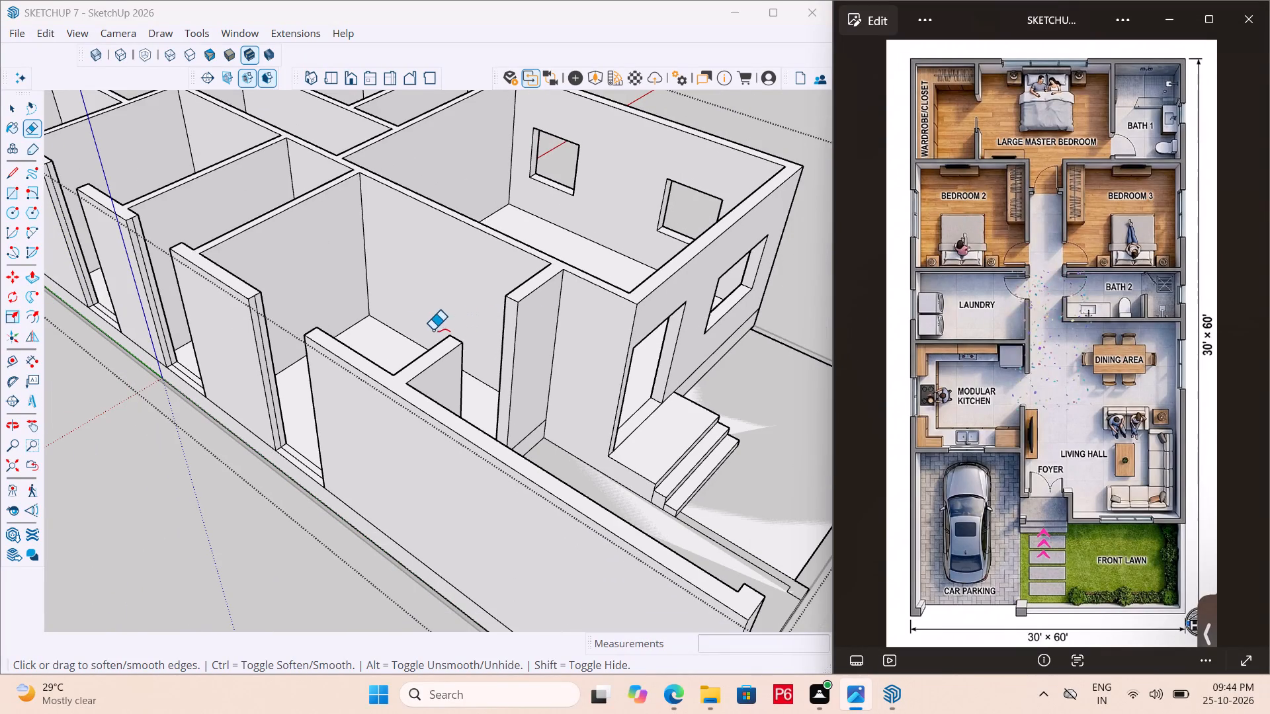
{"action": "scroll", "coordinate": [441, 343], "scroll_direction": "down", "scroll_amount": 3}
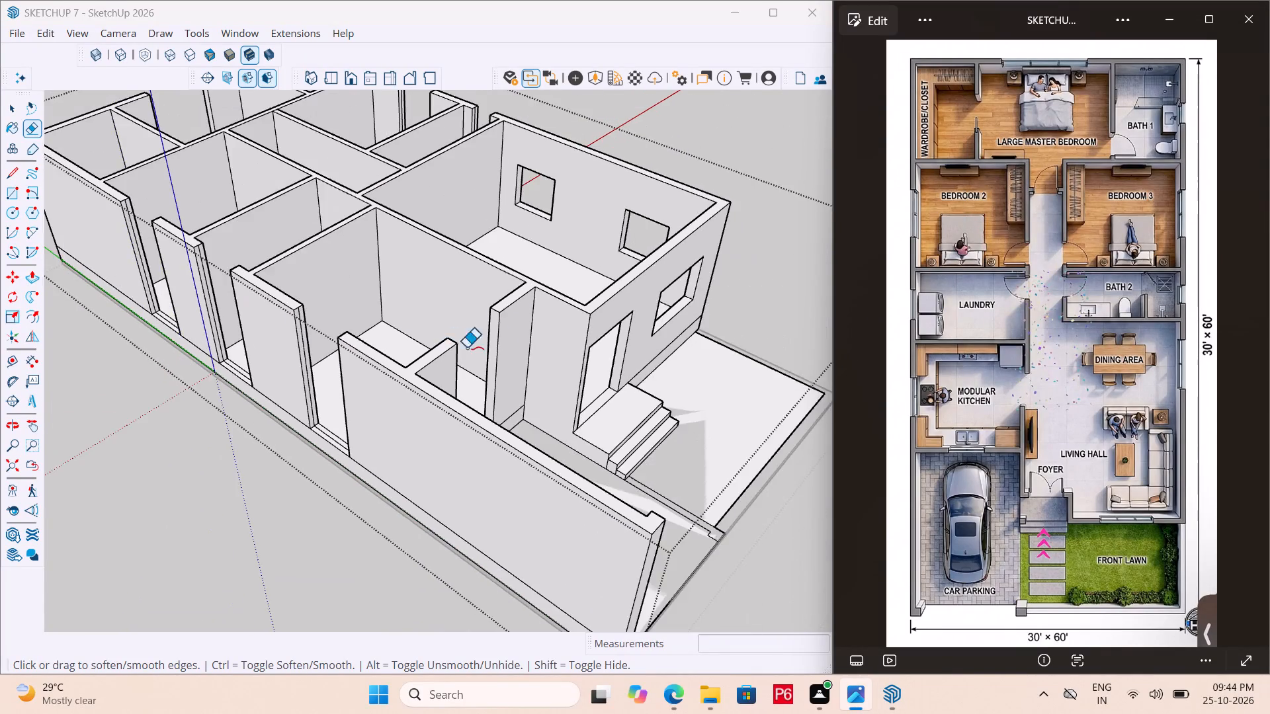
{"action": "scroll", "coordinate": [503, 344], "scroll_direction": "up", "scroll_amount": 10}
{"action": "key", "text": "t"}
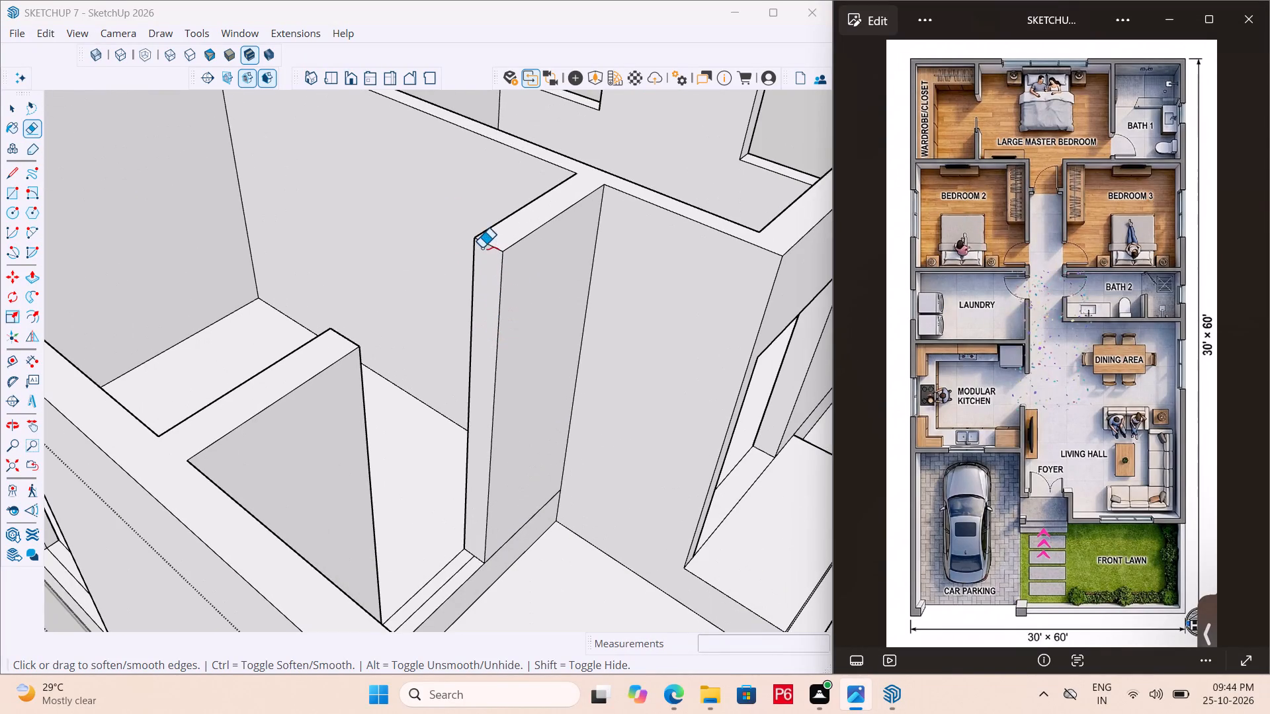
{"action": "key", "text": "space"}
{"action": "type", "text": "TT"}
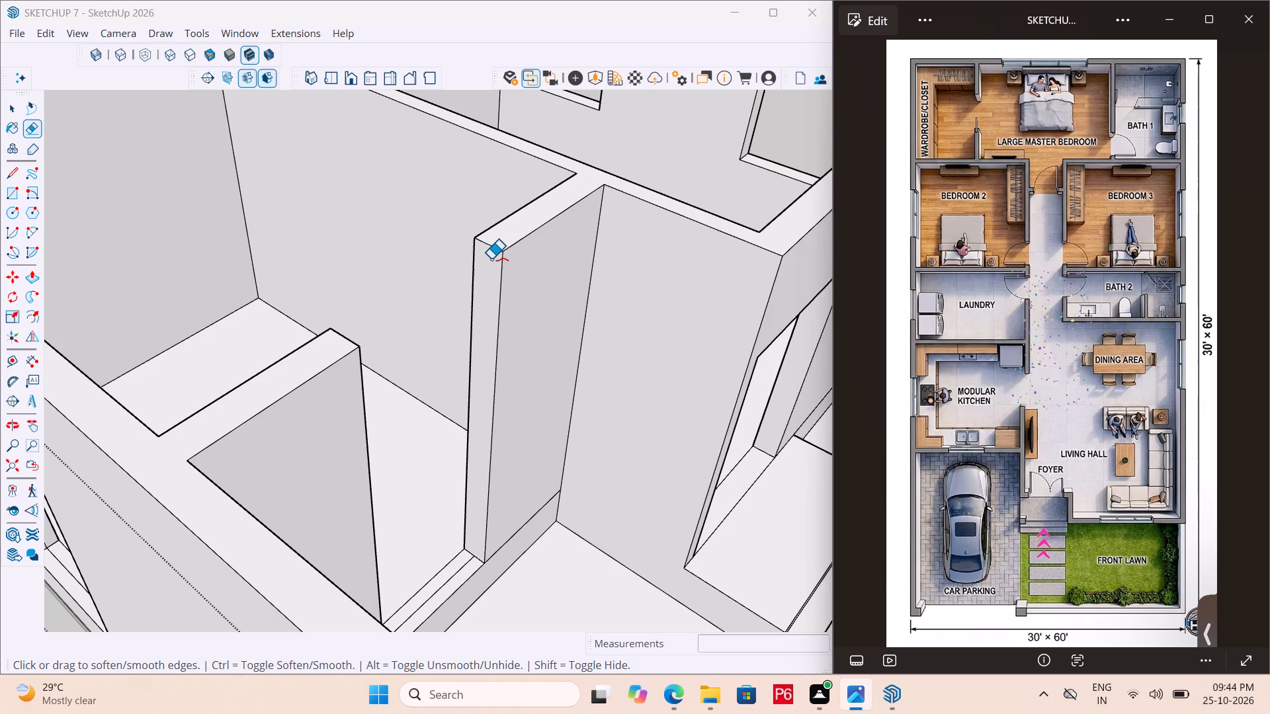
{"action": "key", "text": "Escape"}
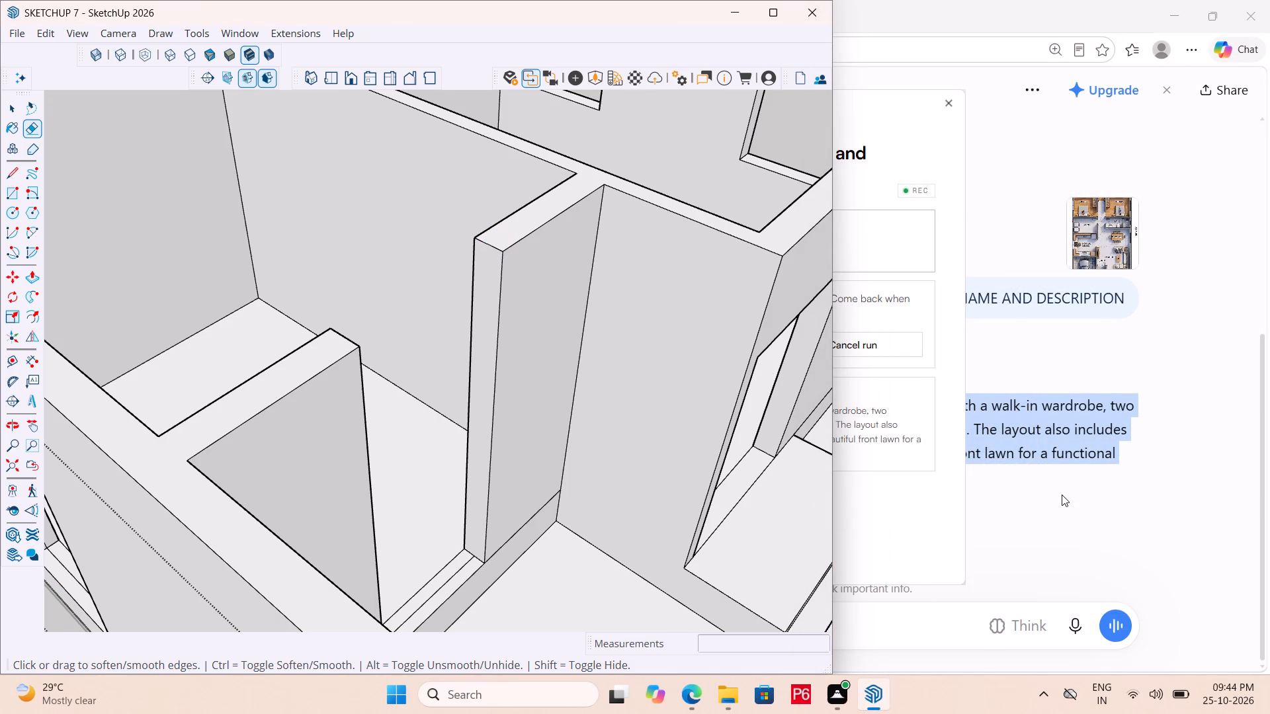
Maximize the model window and save the house model.
{"action": "left_click", "coordinate": [773, 17]}
{"action": "scroll", "coordinate": [810, 239], "scroll_direction": "down", "scroll_amount": 6}
{"action": "key", "text": "ctrl+s"}
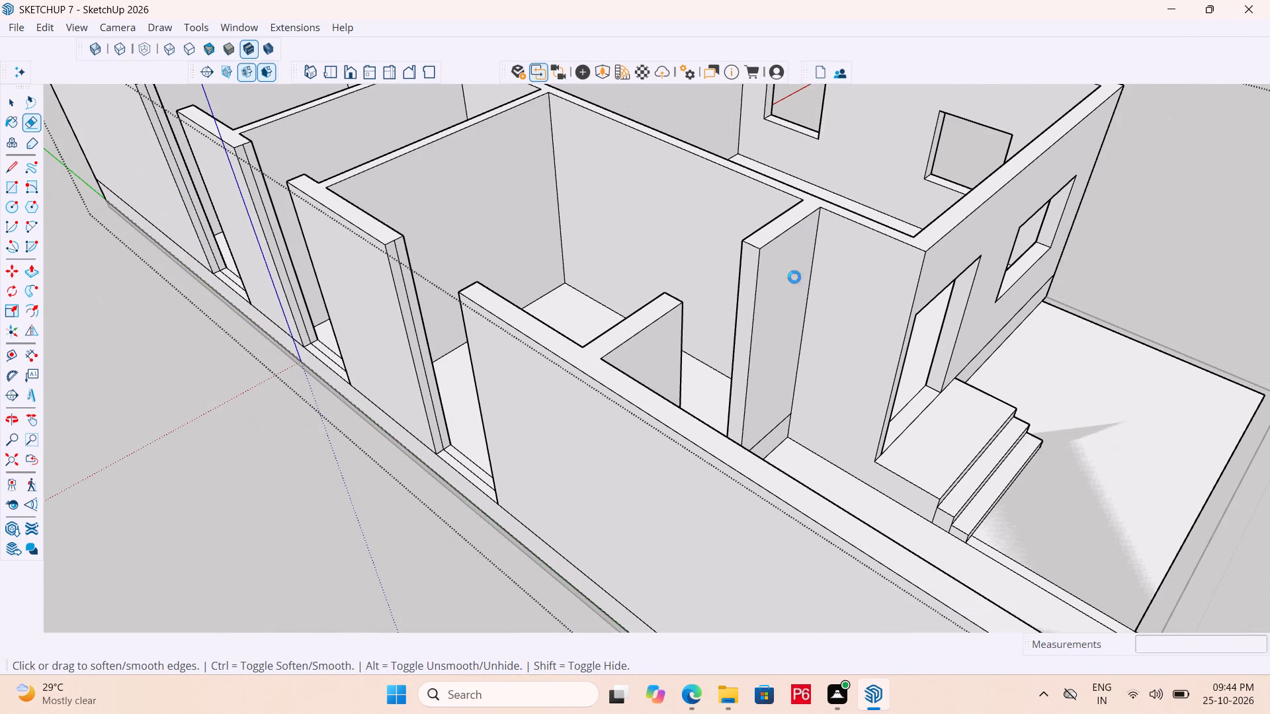
{"action": "key", "text": "ctrl+s"}
Open the SKETCHUP 7 floor plan image from the FILES folder beside the model, and return the model window to full size.
{"action": "left_click", "coordinate": [728, 707]}
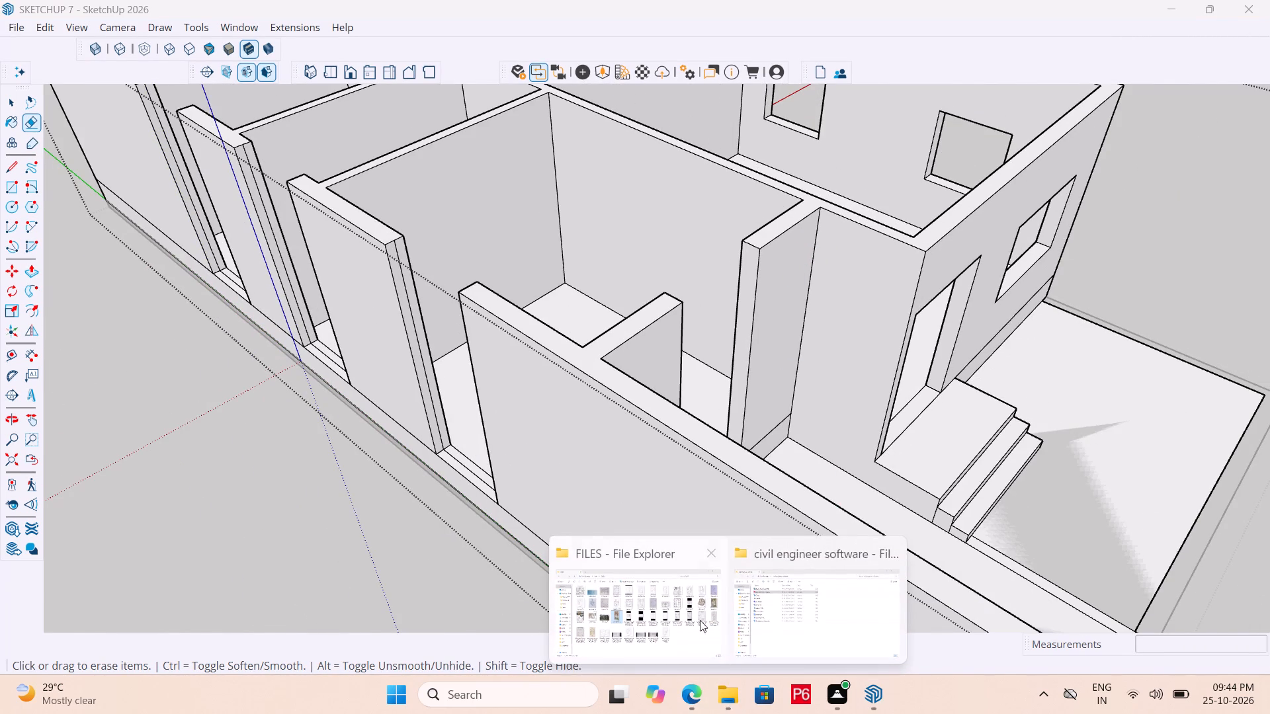
{"action": "left_click", "coordinate": [676, 610]}
{"action": "double_click", "coordinate": [476, 377]}
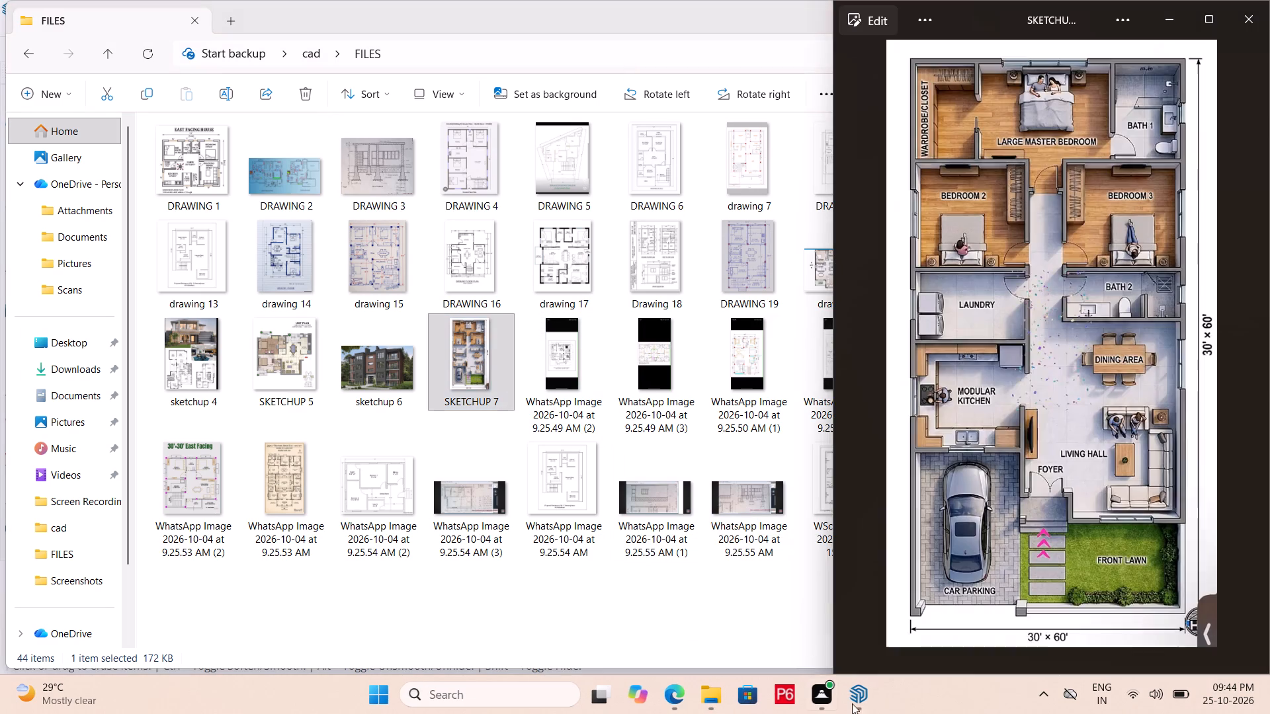
{"action": "left_click", "coordinate": [848, 705]}
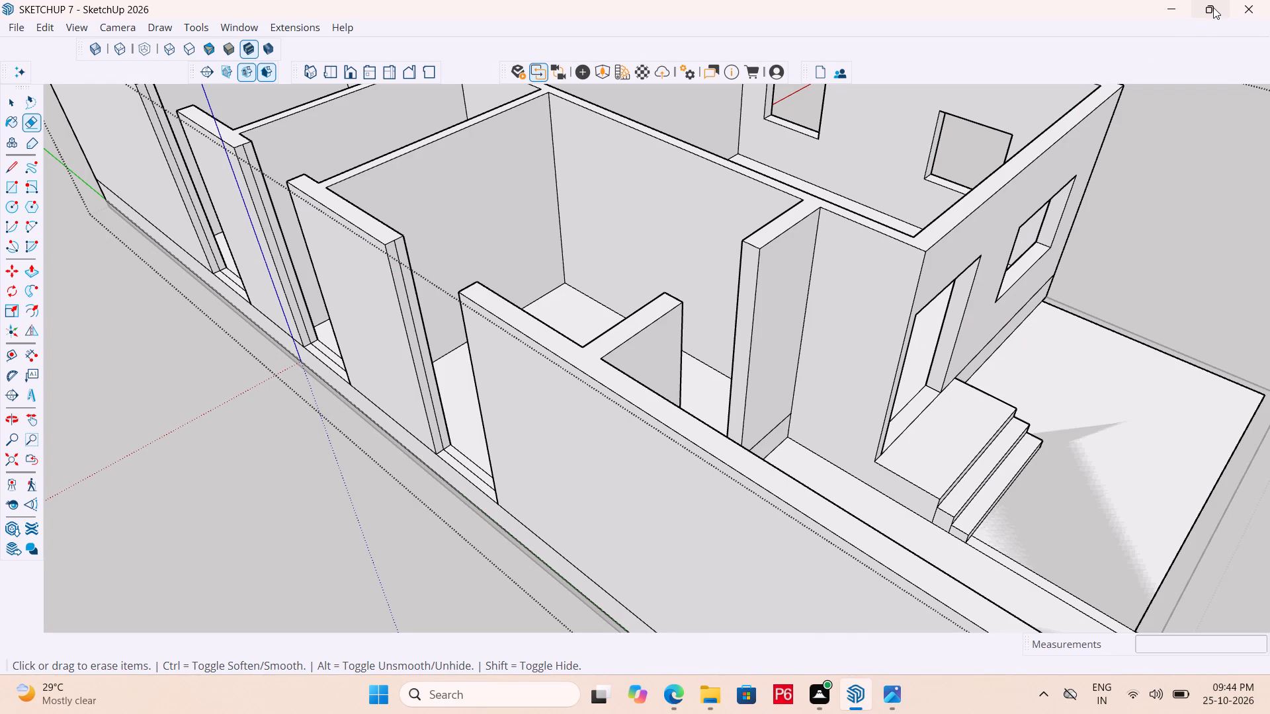
{"action": "left_click", "coordinate": [1155, 51]}
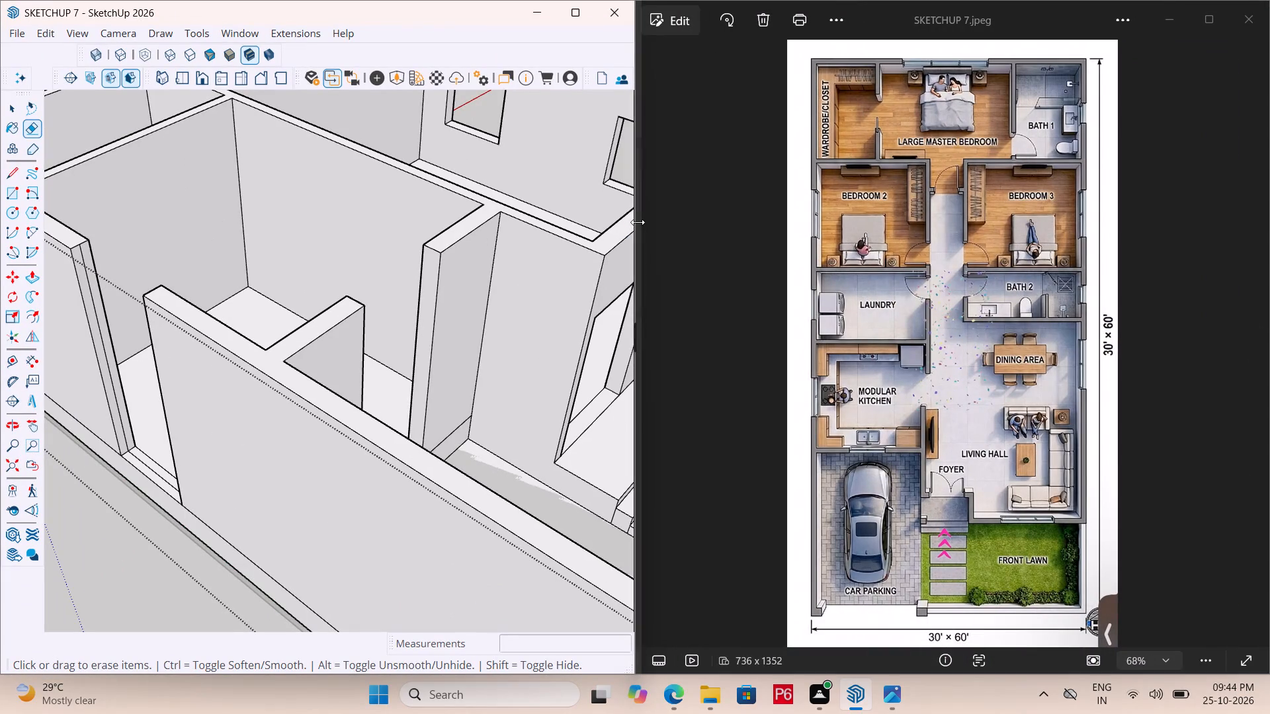
{"action": "left_click_drag", "start_coordinate": [638, 218], "coordinate": [1215, 229]}
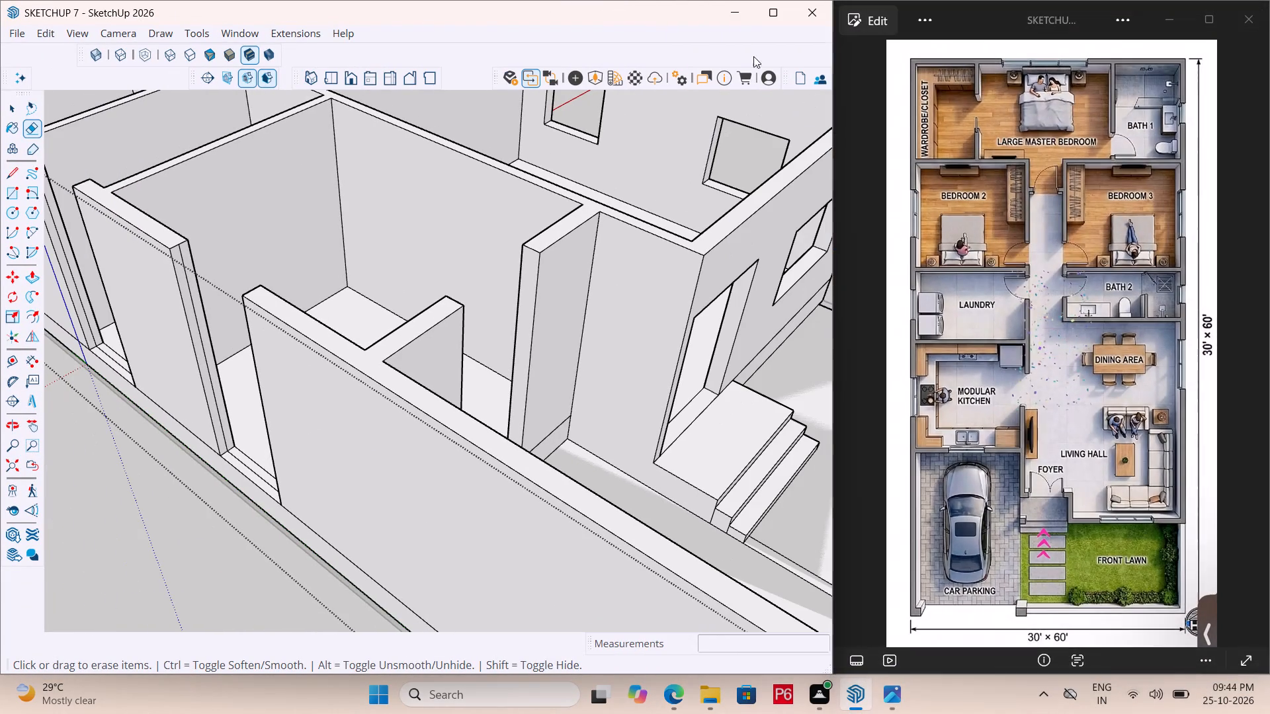
{"action": "left_click", "coordinate": [763, 9]}
Erase the extra vertical edge on each jamb of the kitchen's outer-wall opening next to the car parking wall.
{"action": "scroll", "coordinate": [400, 450], "scroll_direction": "down", "scroll_amount": 3}
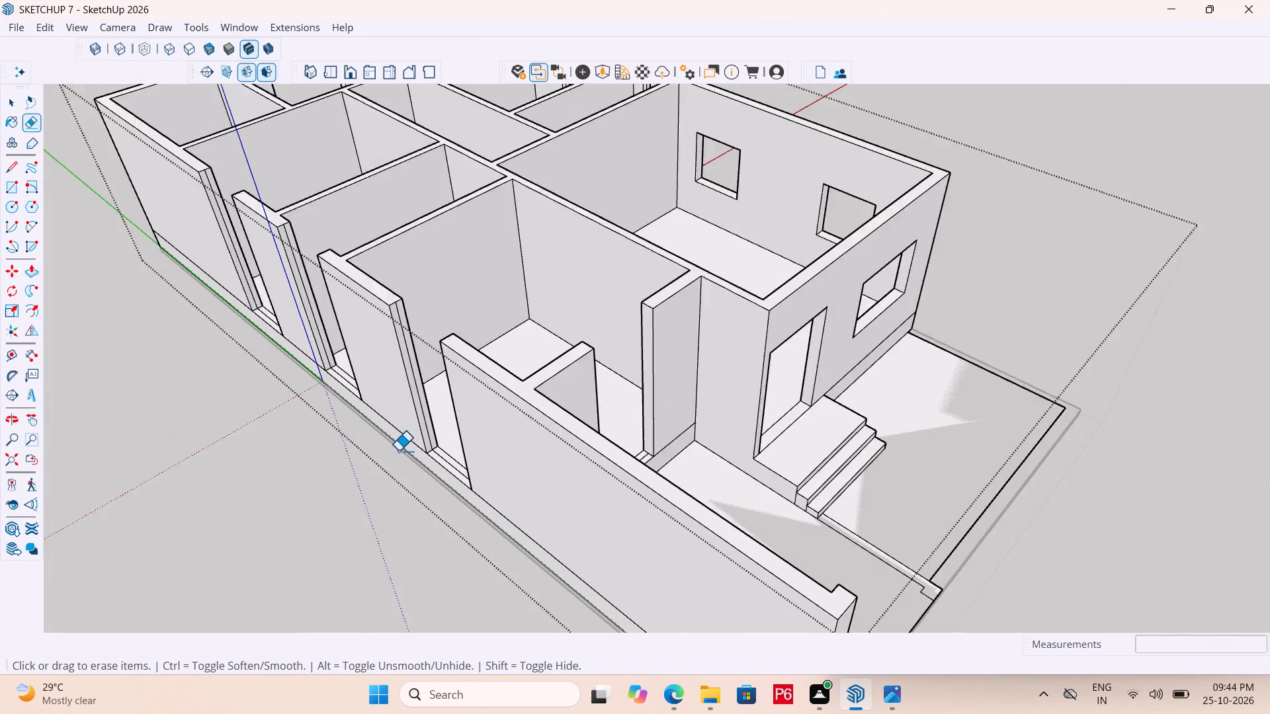
{"action": "scroll", "coordinate": [398, 451], "scroll_direction": "down", "scroll_amount": 2}
{"action": "scroll", "coordinate": [542, 338], "scroll_direction": "up", "scroll_amount": 5}
{"action": "scroll", "coordinate": [720, 339], "scroll_direction": "down", "scroll_amount": 3}
{"action": "scroll", "coordinate": [469, 354], "scroll_direction": "down", "scroll_amount": 5}
{"action": "middle_click_drag", "start_coordinate": [385, 377], "coordinate": [427, 389]}
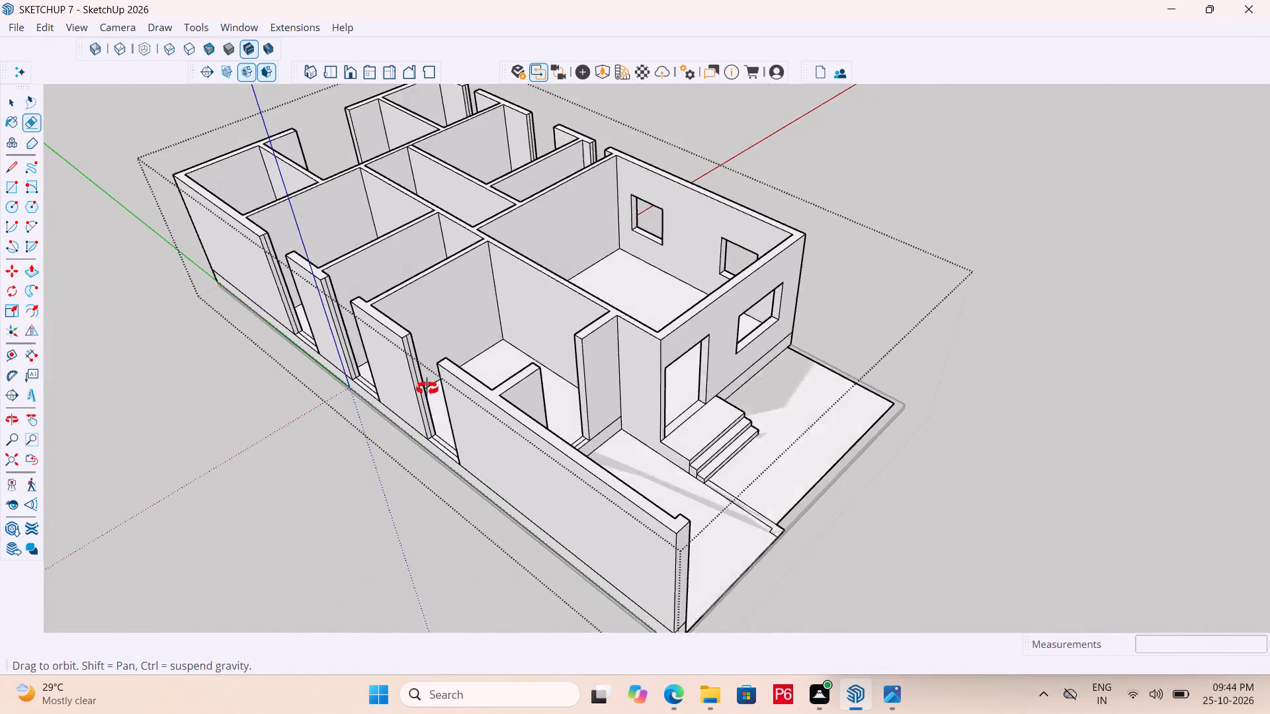
{"action": "middle_click_drag", "start_coordinate": [427, 389], "coordinate": [915, 393]}
{"action": "scroll", "coordinate": [925, 387], "scroll_direction": "up", "scroll_amount": 9}
{"action": "left_click", "coordinate": [919, 313]}
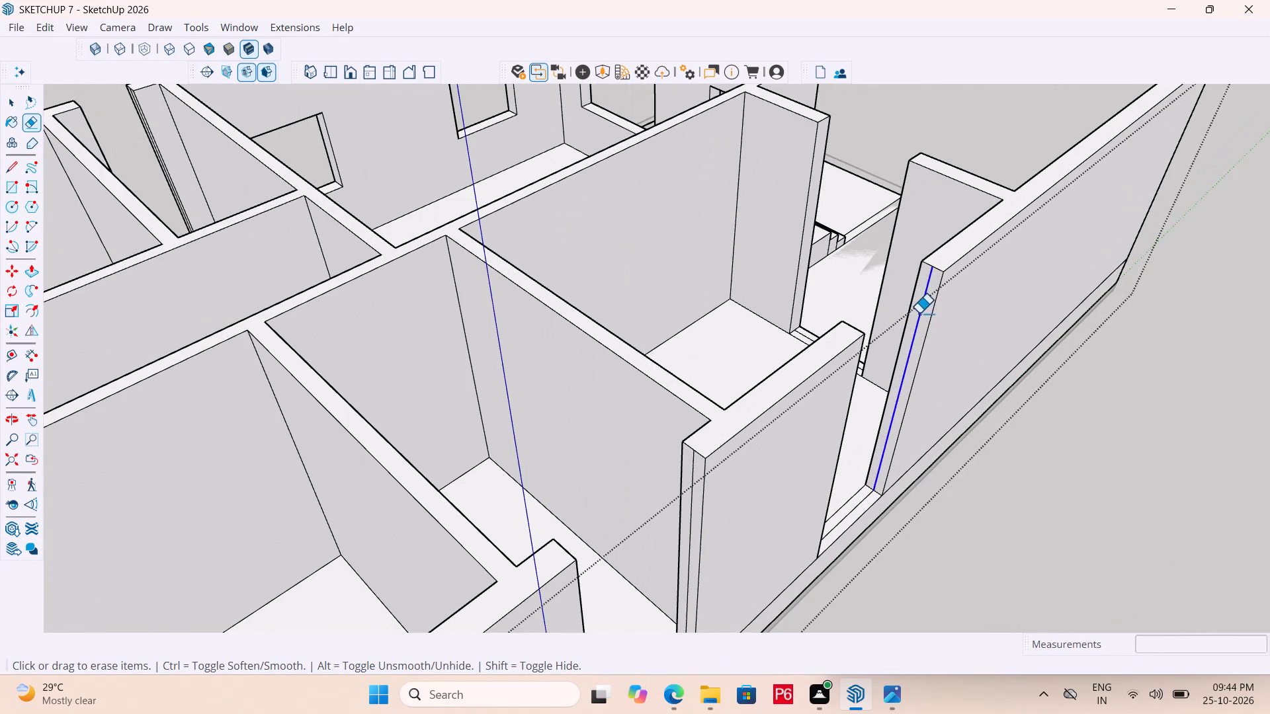
{"action": "middle_click_drag", "start_coordinate": [976, 331], "coordinate": [575, 339]}
{"action": "scroll", "coordinate": [179, 332], "scroll_direction": "up", "scroll_amount": 4}
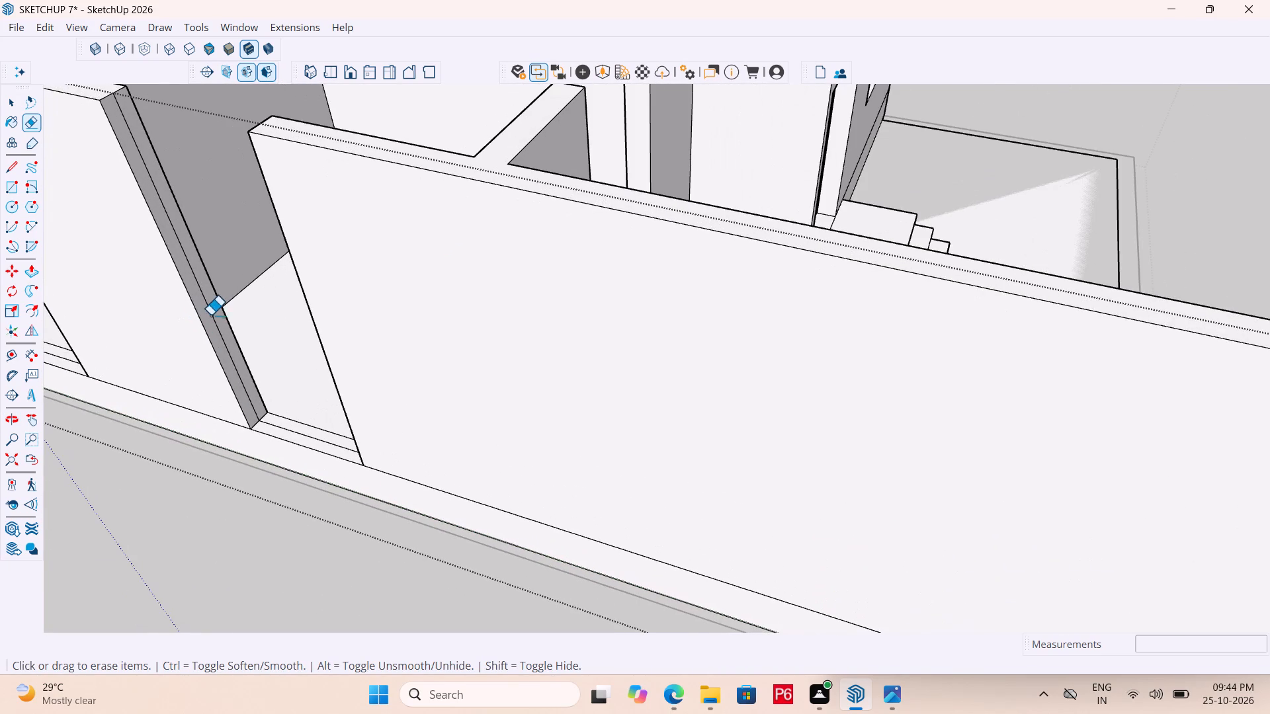
{"action": "left_click_drag", "start_coordinate": [212, 315], "coordinate": [220, 312]}
{"action": "scroll", "coordinate": [687, 375], "scroll_direction": "down", "scroll_amount": 5}
Place a horizontal guide on the kitchen opening's jamb, 3'6" below the top of the wall.
{"action": "middle_click_drag", "start_coordinate": [521, 381], "coordinate": [377, 342]}
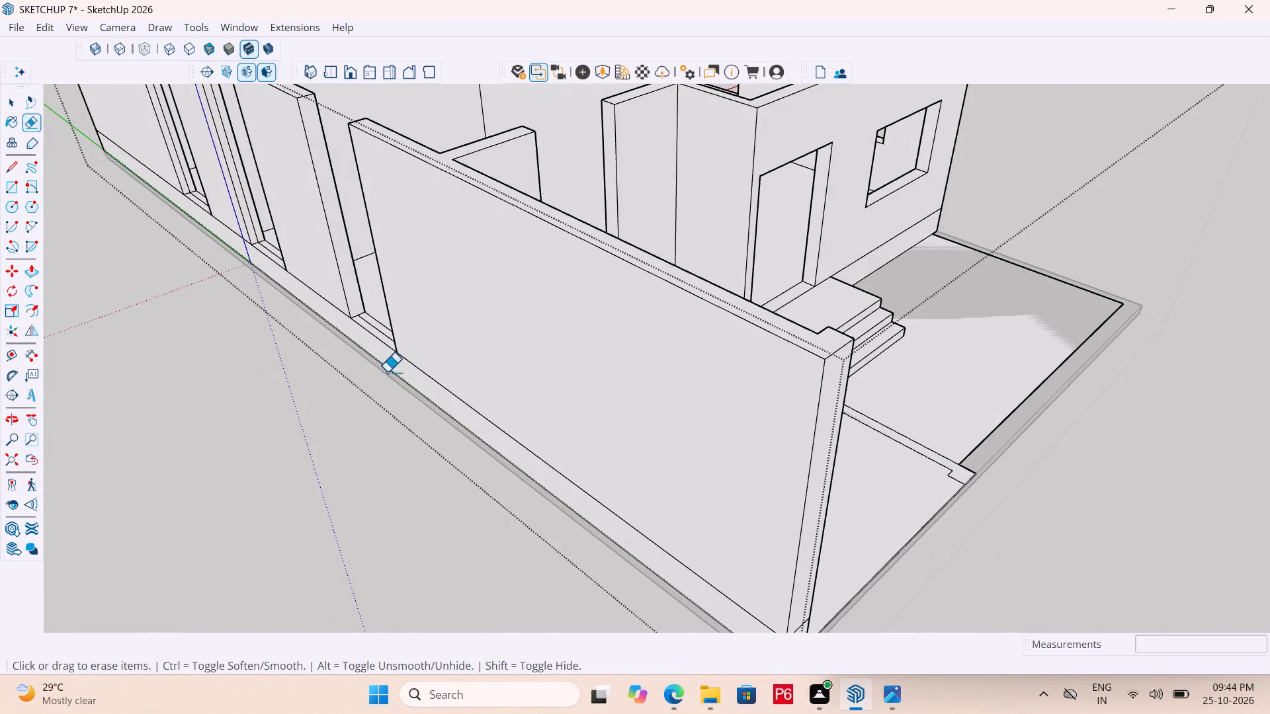
{"action": "scroll", "coordinate": [398, 399], "scroll_direction": "down", "scroll_amount": 5}
{"action": "scroll", "coordinate": [296, 147], "scroll_direction": "up", "scroll_amount": 6}
{"action": "scroll", "coordinate": [381, 378], "scroll_direction": "up", "scroll_amount": 3}
{"action": "key", "text": "t"}
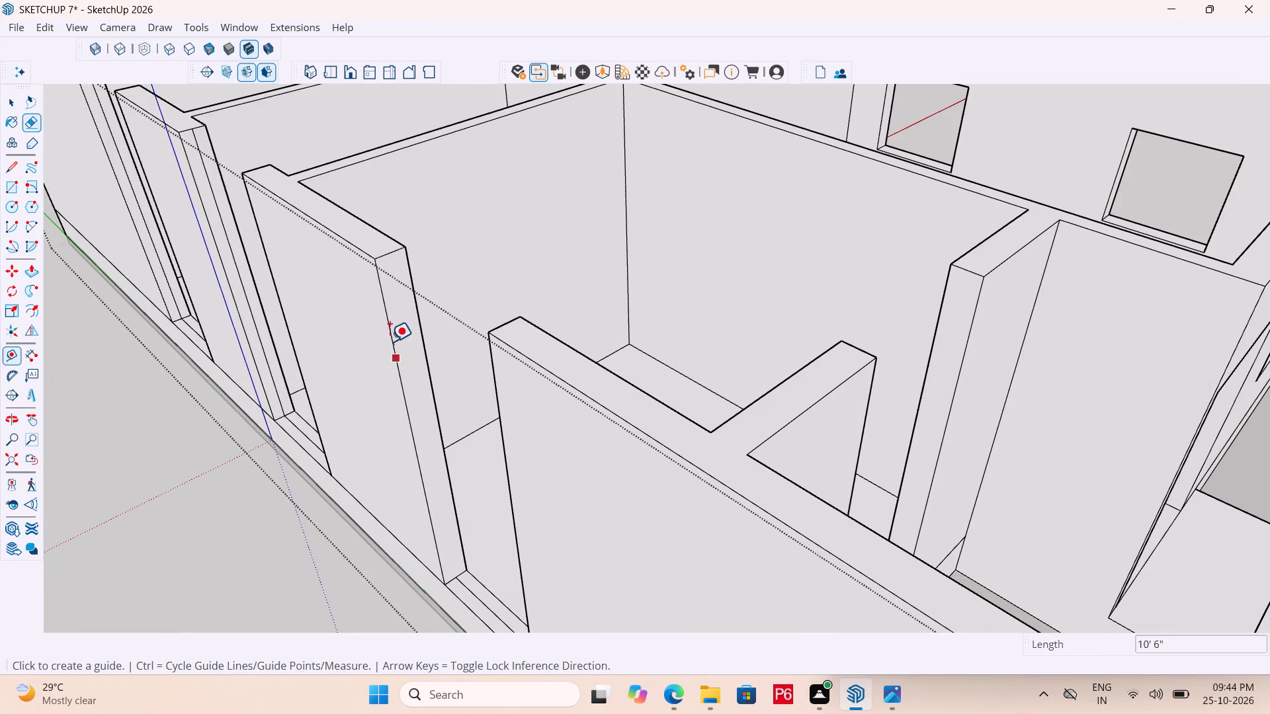
{"action": "left_click", "coordinate": [391, 253]}
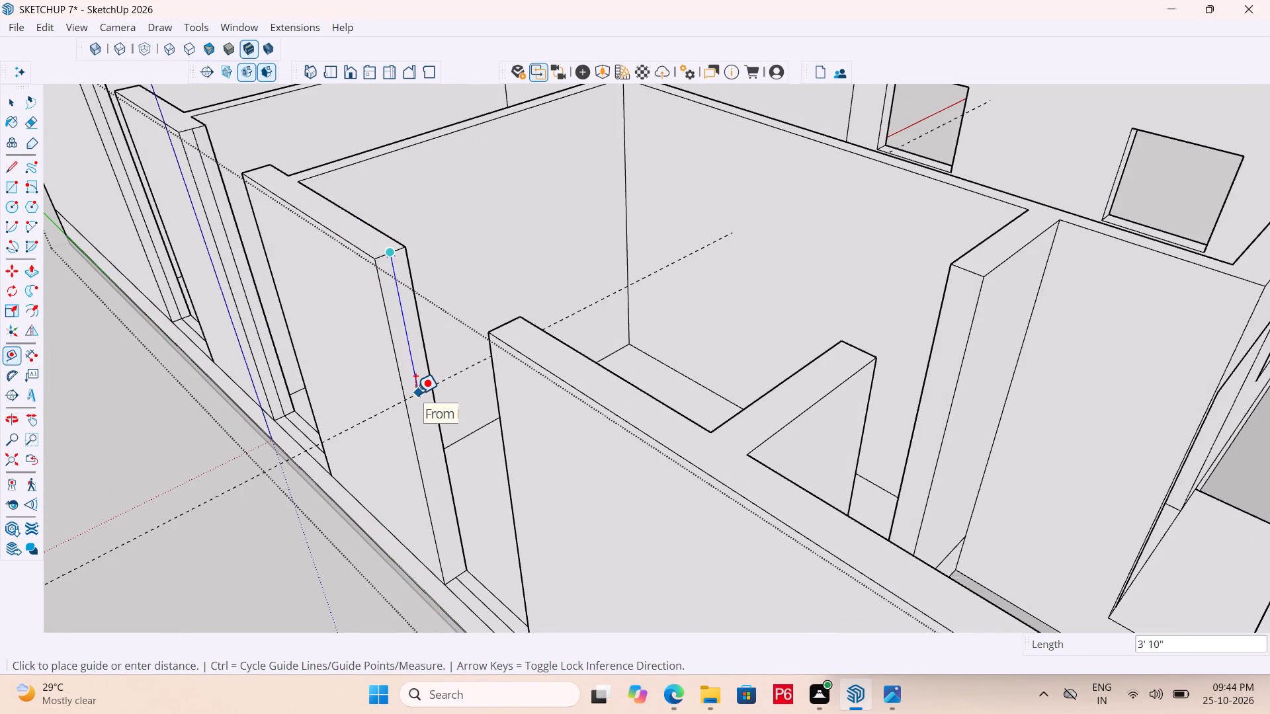
{"action": "type", "text": "3'6\""}
{"action": "key", "text": "Return"}
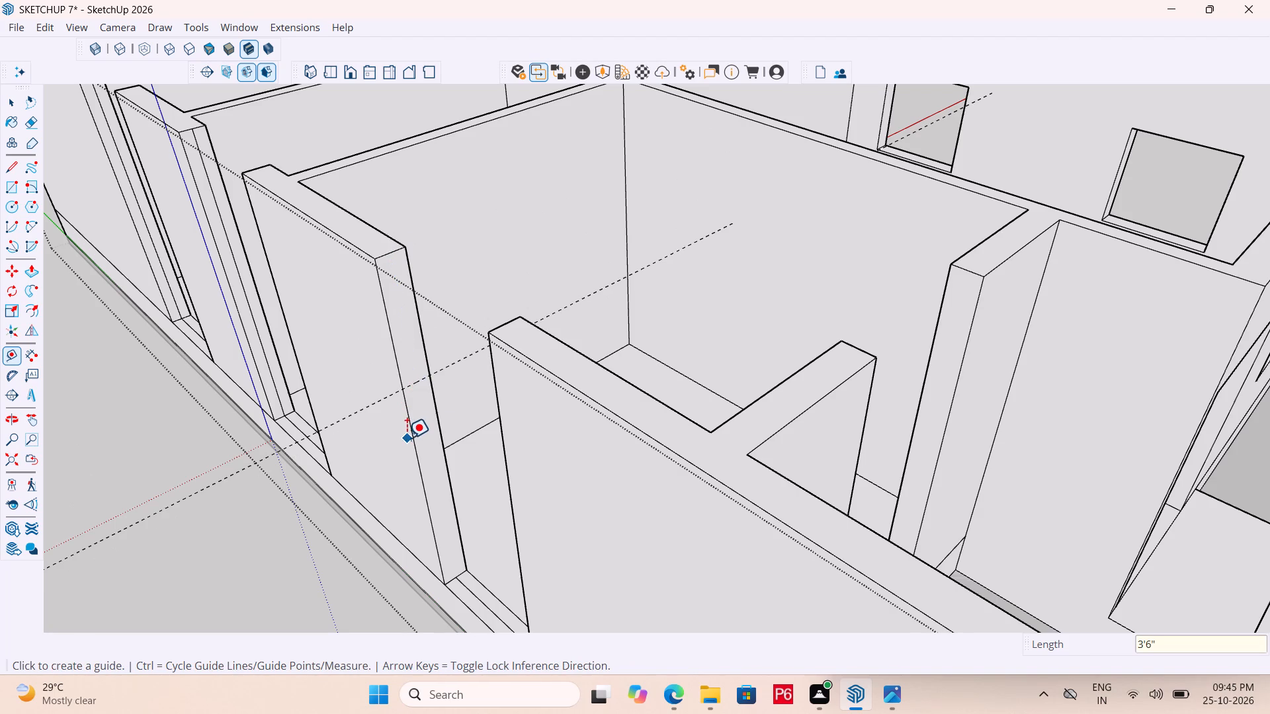
Place a second horizontal guide on the same jamb, 4' below the first guide.
{"action": "left_click", "coordinate": [414, 385]}
{"action": "key", "text": "space"}
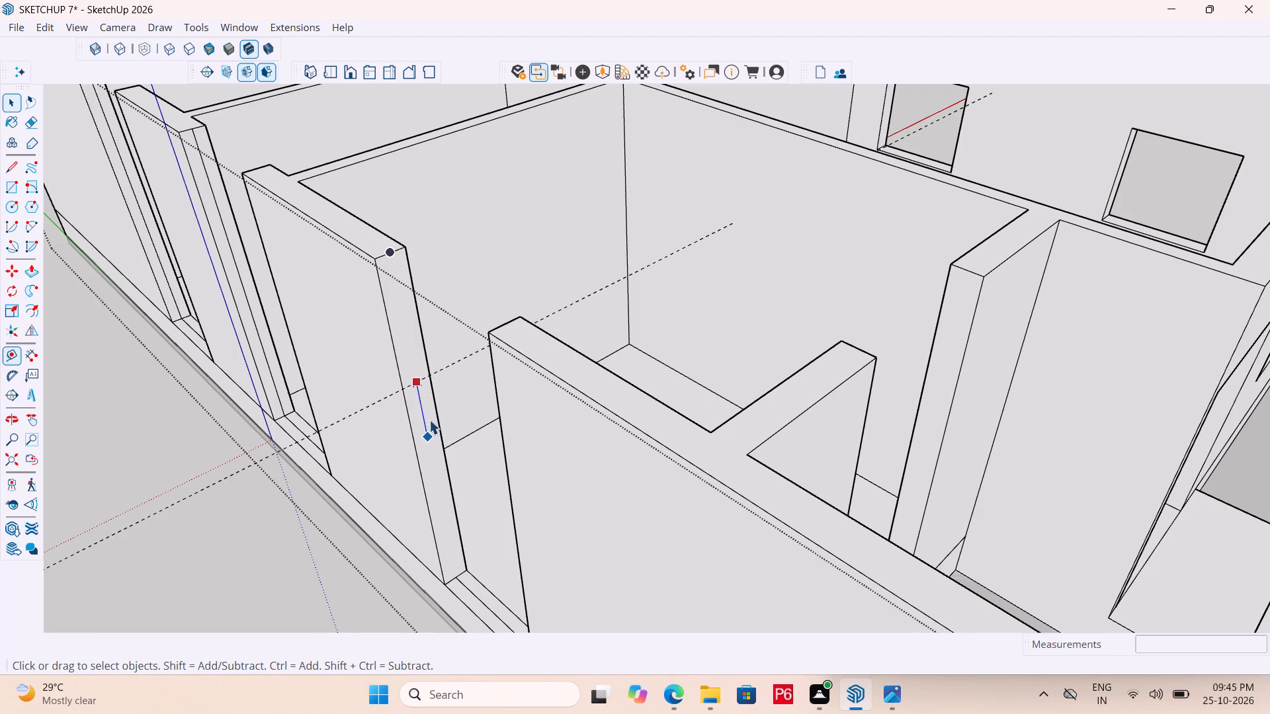
{"action": "key", "text": "t"}
{"action": "scroll", "coordinate": [417, 383], "scroll_direction": "up", "scroll_amount": 4}
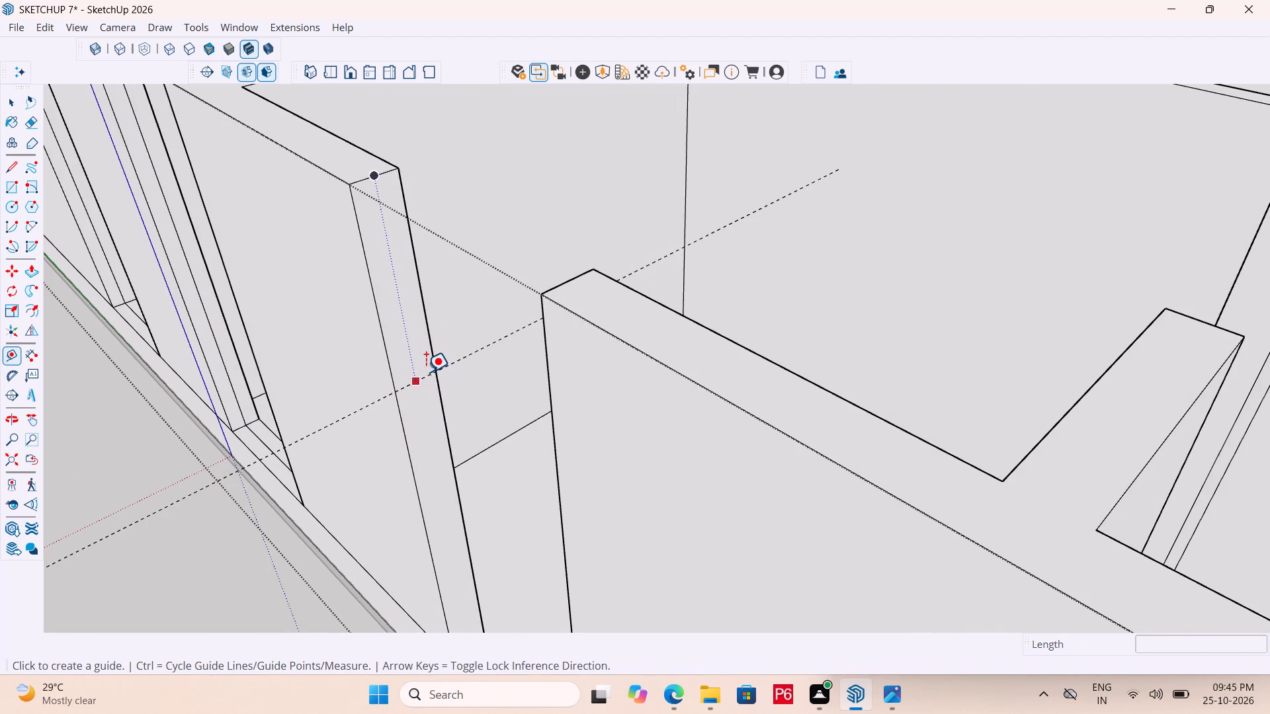
{"action": "left_click", "coordinate": [425, 375]}
{"action": "scroll", "coordinate": [391, 362], "scroll_direction": "down", "scroll_amount": 6}
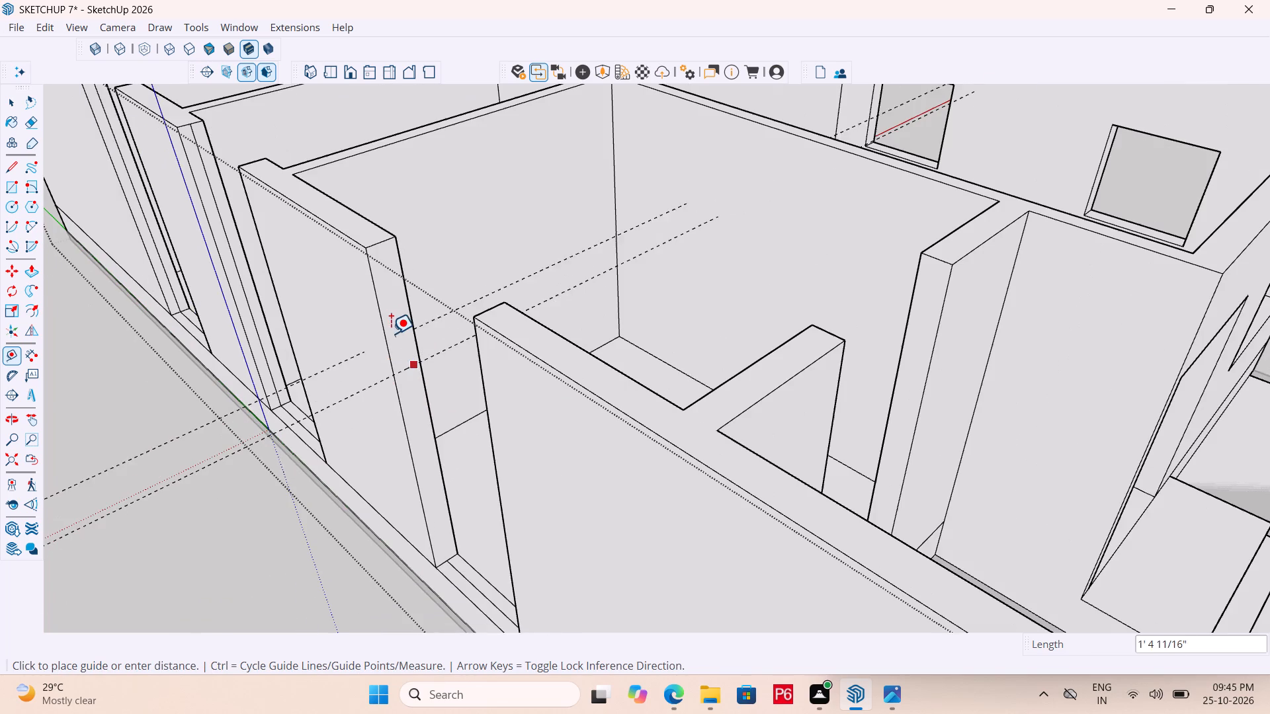
{"action": "type", "text": "4'"}
{"action": "key", "text": "Return"}
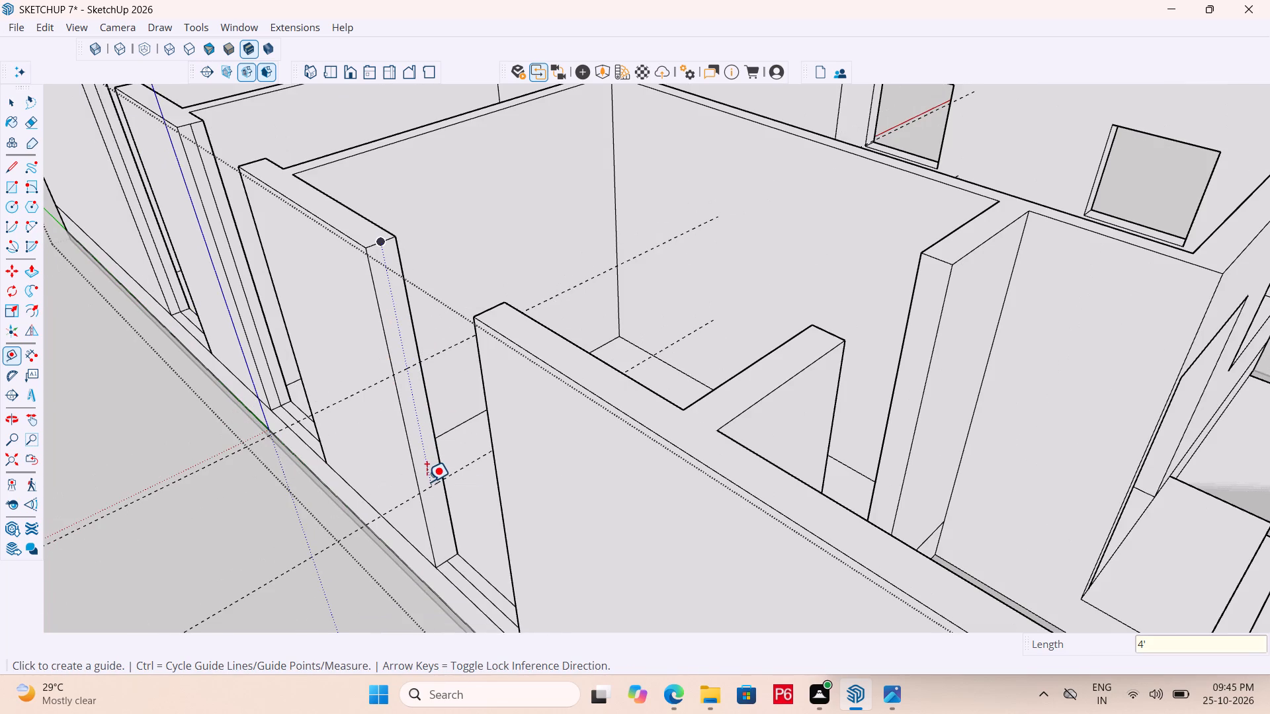
Draw two 9" lines across the jamb face along the guides to mark the window's head and sill.
{"action": "middle_click_drag", "start_coordinate": [446, 536], "coordinate": [441, 504]}
{"action": "key", "text": "l"}
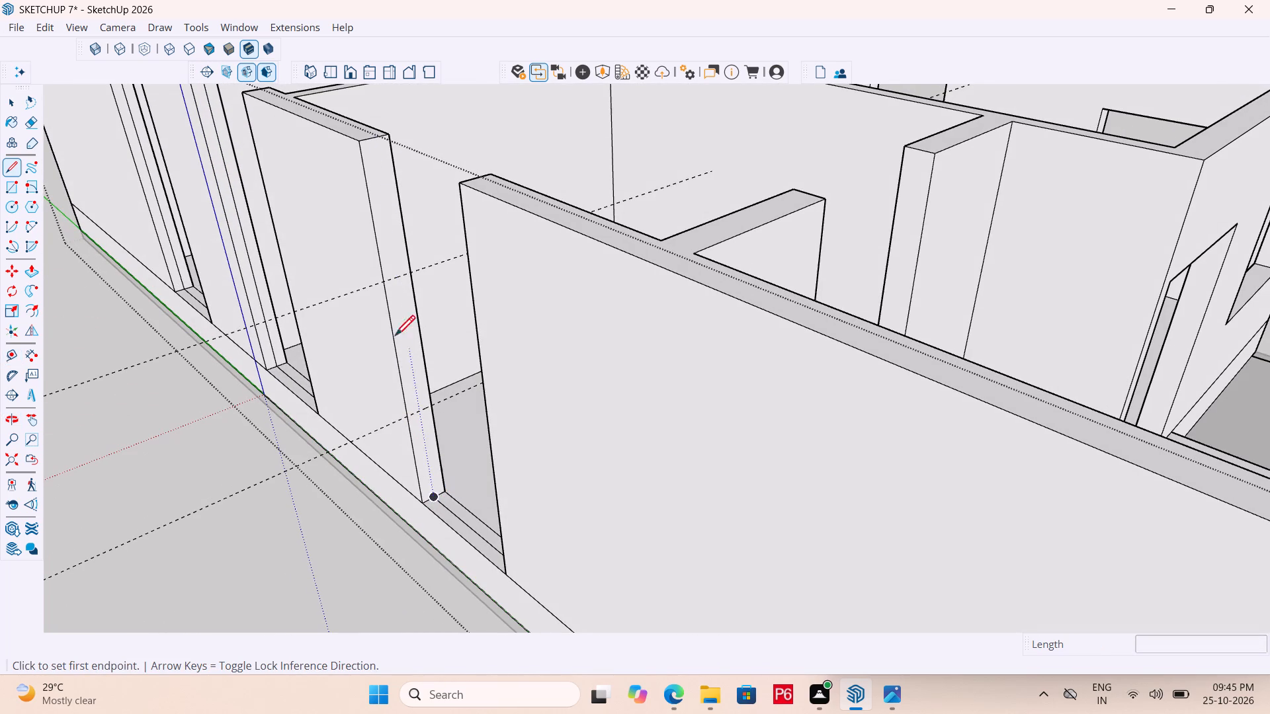
{"action": "left_click", "coordinate": [379, 284]}
{"action": "left_click", "coordinate": [413, 274]}
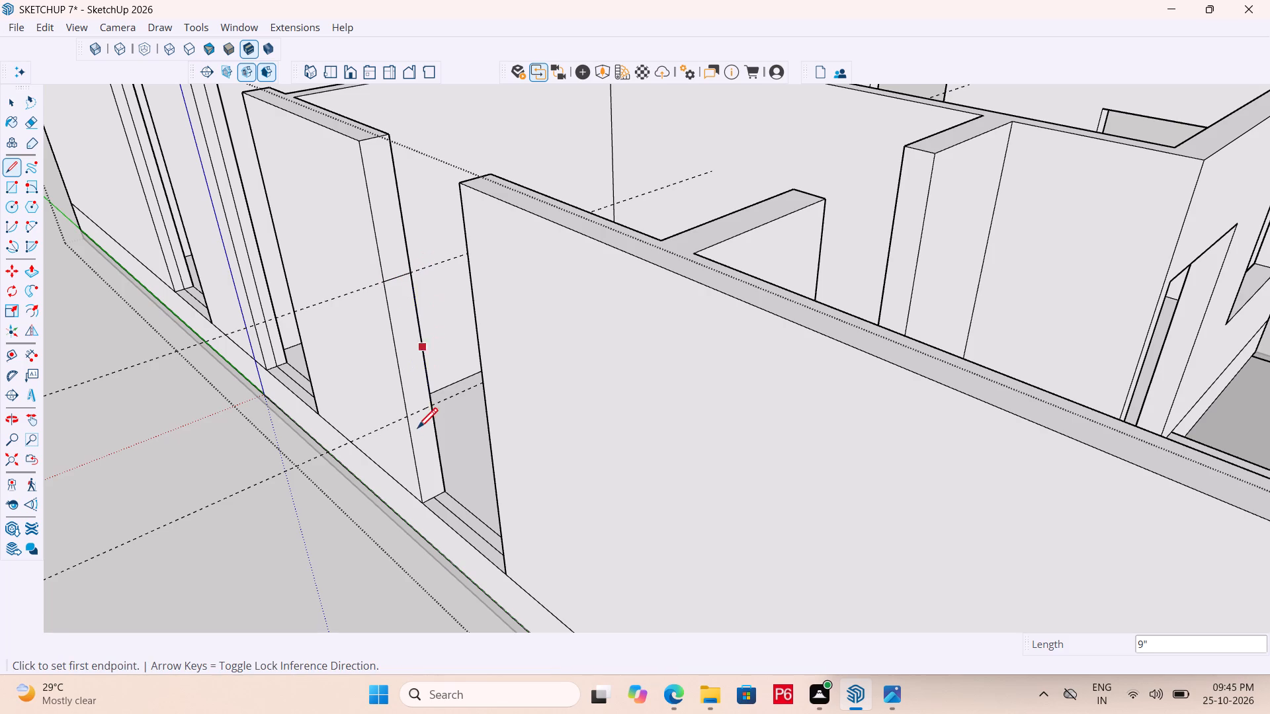
{"action": "left_click", "coordinate": [409, 415]}
{"action": "left_click", "coordinate": [433, 409]}
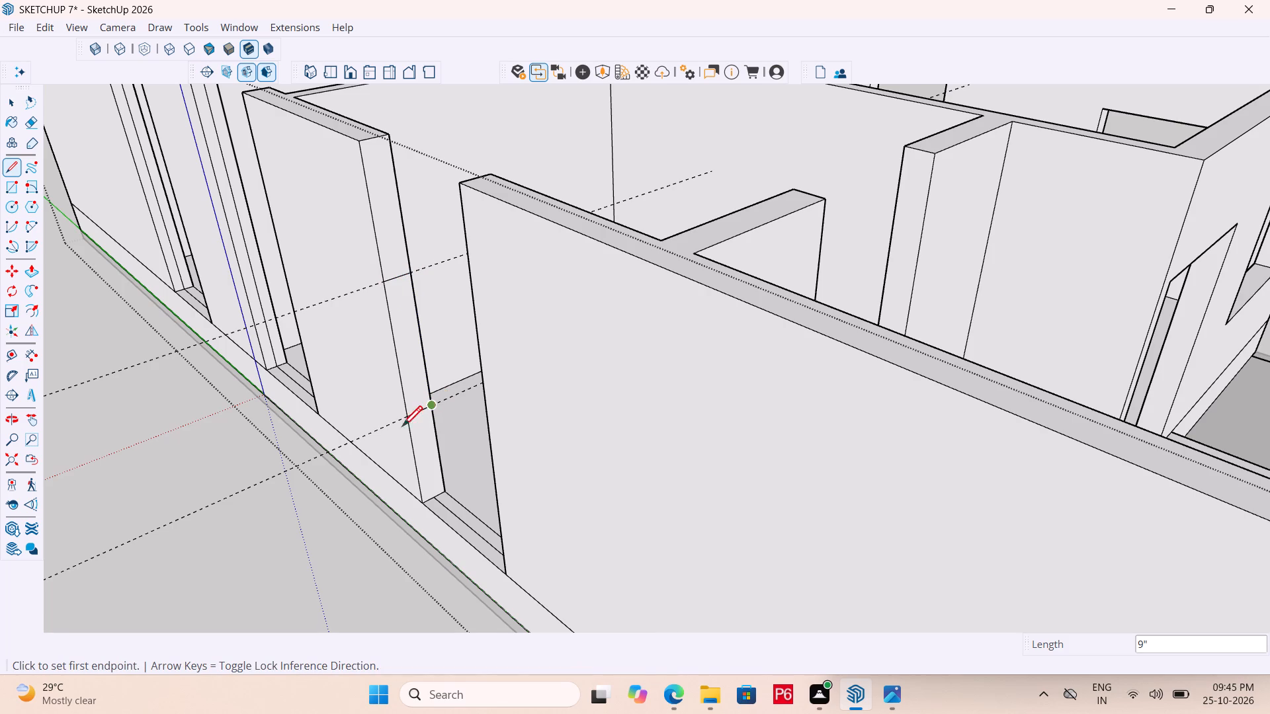
Erase both construction guides at the kitchen window opening.
{"action": "key", "text": "e"}
{"action": "left_click_drag", "start_coordinate": [165, 342], "coordinate": [236, 444]}
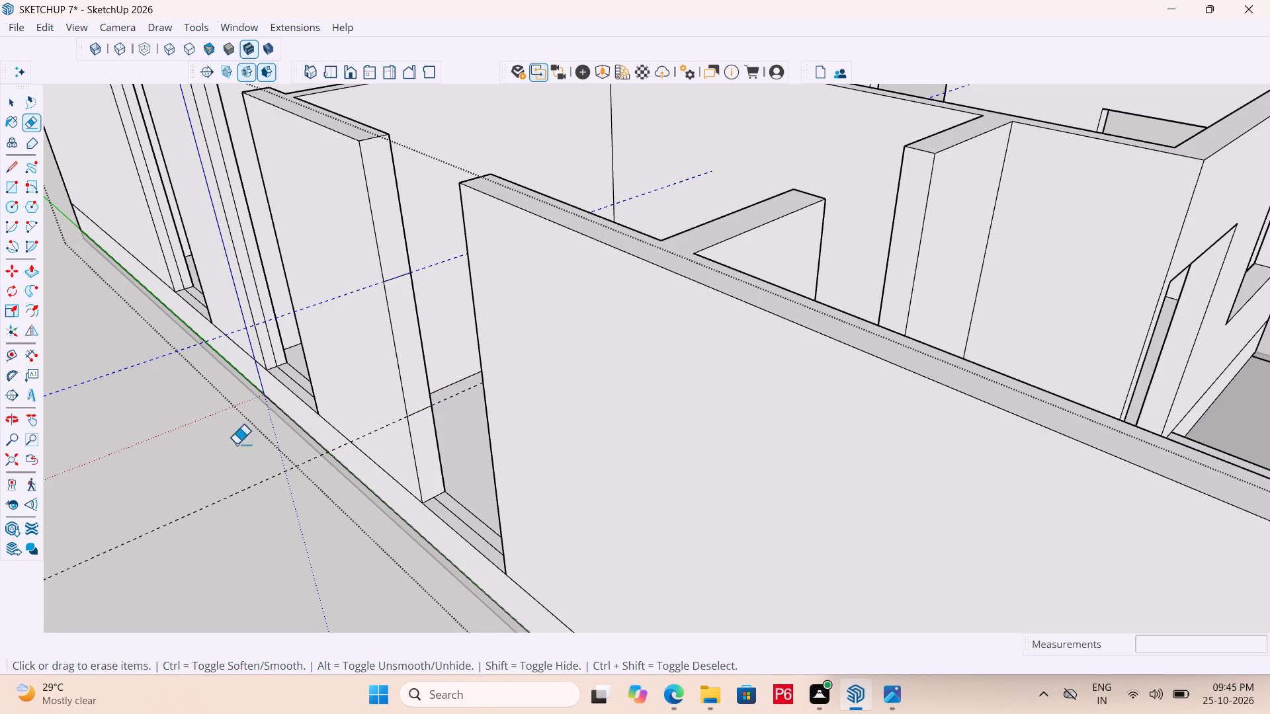
{"action": "left_click_drag", "start_coordinate": [236, 444], "coordinate": [269, 505]}
Push/Pull the jamb's top and bottom faces 4' across the gap to form wall above and below the kitchen window.
{"action": "key", "text": "p"}
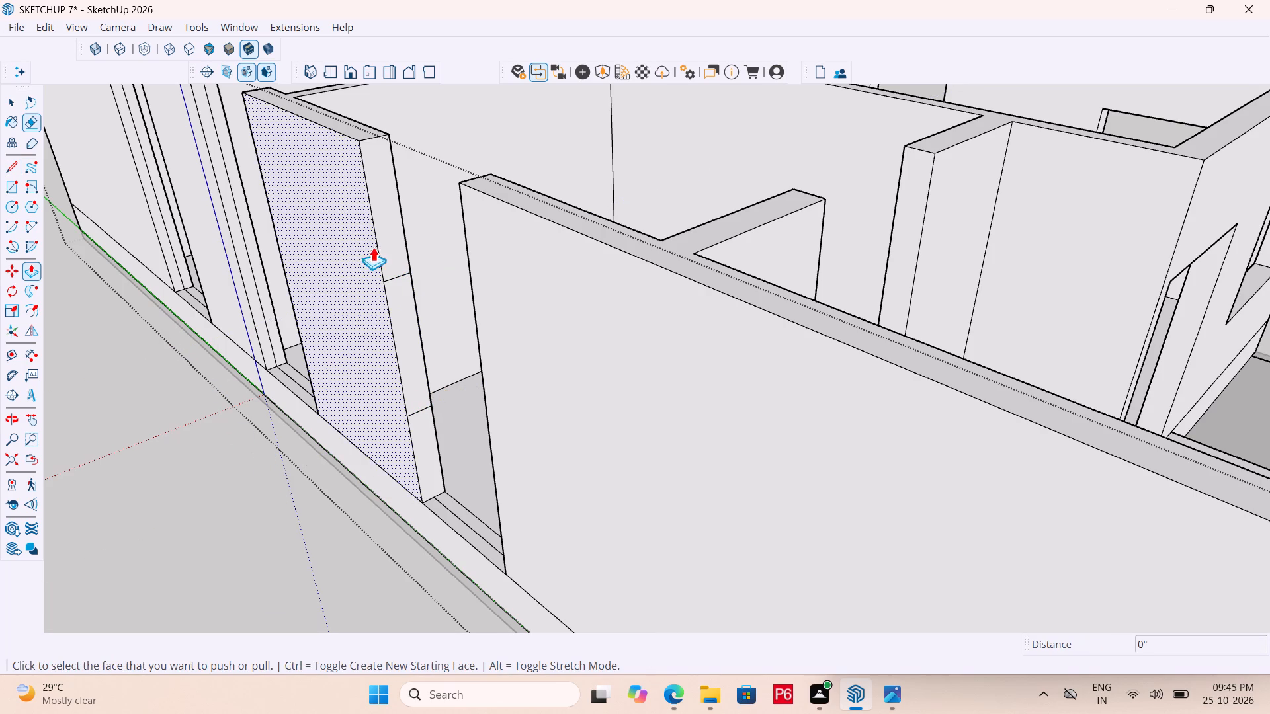
{"action": "left_click", "coordinate": [386, 258]}
{"action": "left_click", "coordinate": [478, 337]}
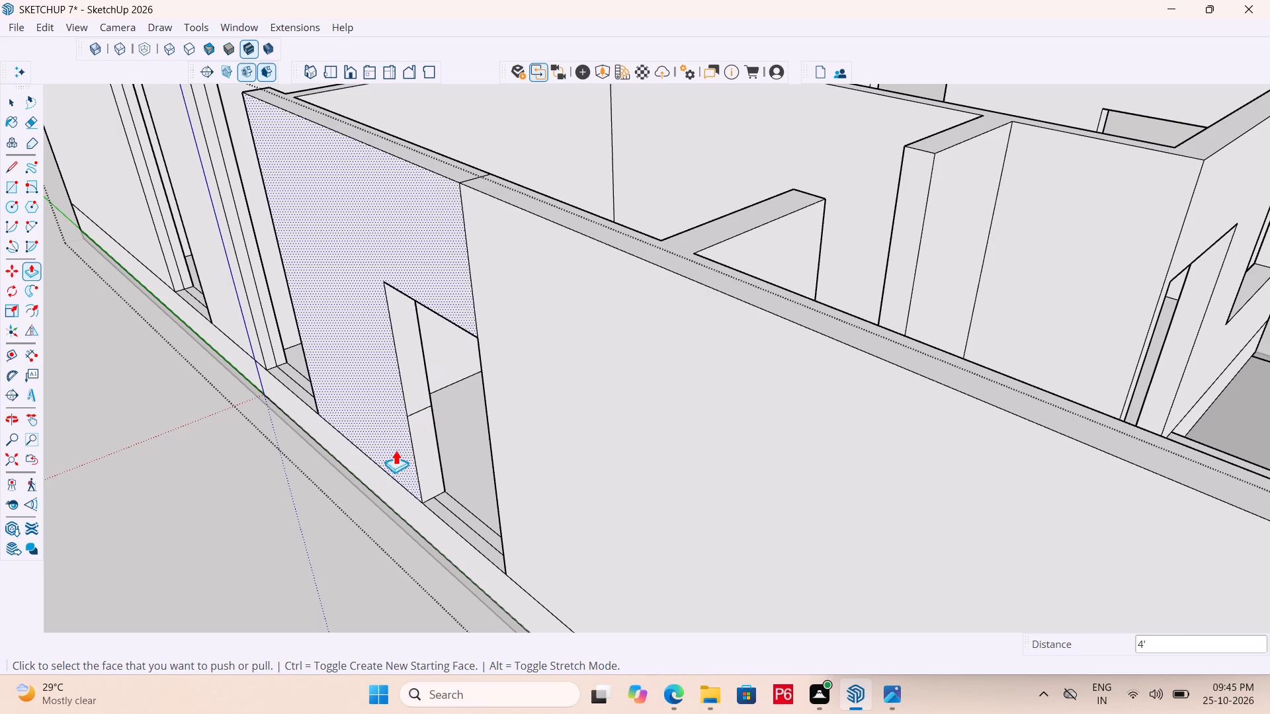
{"action": "double_click", "coordinate": [423, 452]}
Erase the leftover seam edges around the kitchen window on the wall's outer face, top and inner face.
{"action": "scroll", "coordinate": [480, 240], "scroll_direction": "up", "scroll_amount": 3}
{"action": "key", "text": "e"}
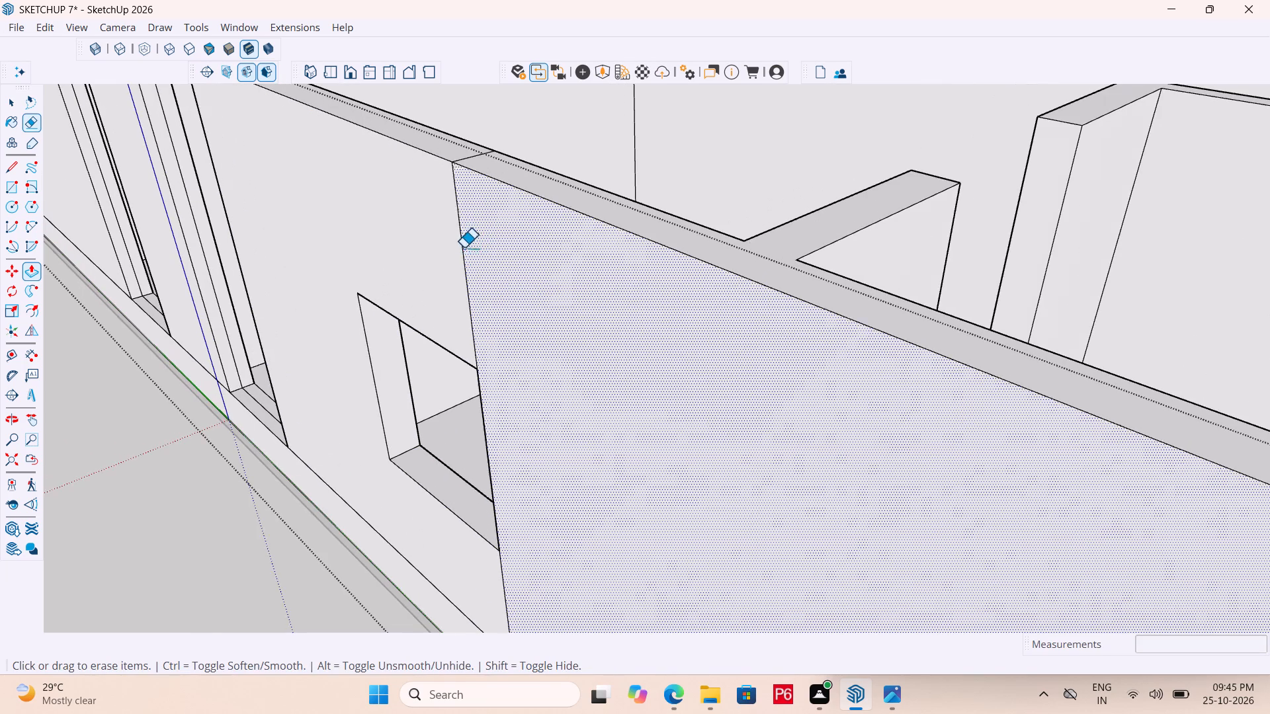
{"action": "left_click_drag", "start_coordinate": [459, 251], "coordinate": [452, 246]}
{"action": "left_click_drag", "start_coordinate": [452, 246], "coordinate": [460, 240]}
{"action": "left_click_drag", "start_coordinate": [468, 155], "coordinate": [474, 158]}
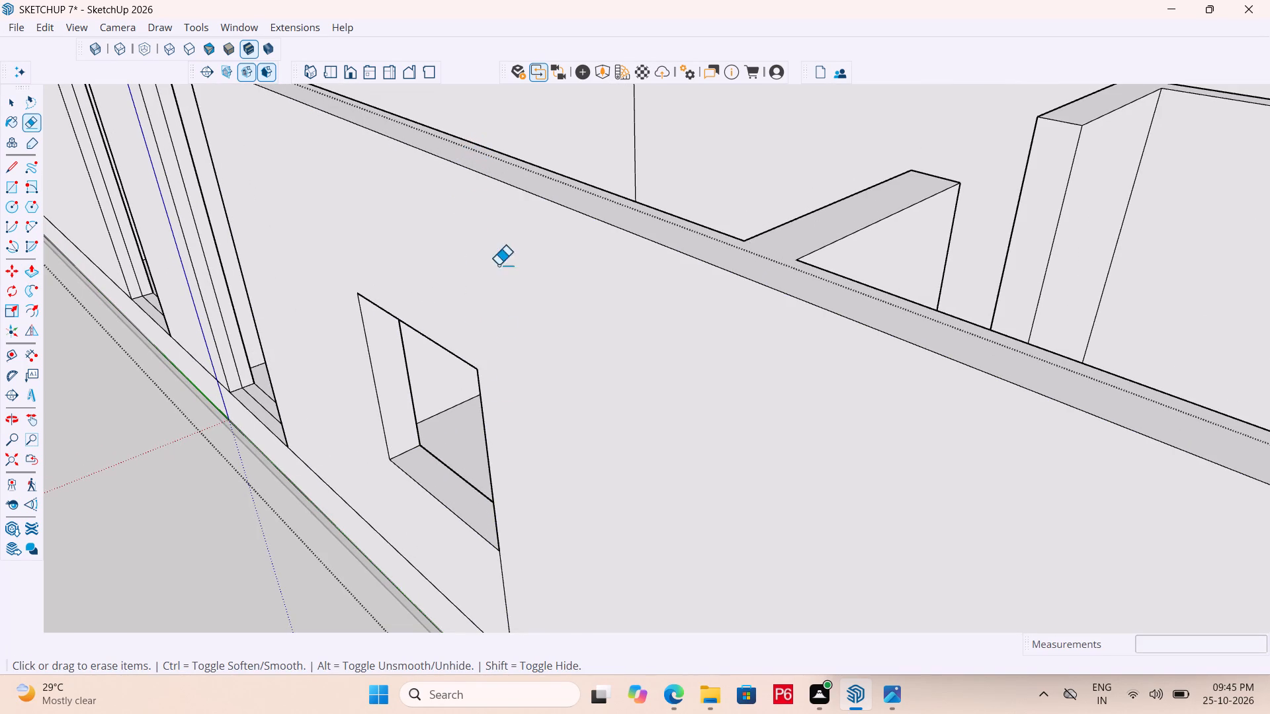
{"action": "left_click_drag", "start_coordinate": [504, 572], "coordinate": [489, 574]}
{"action": "scroll", "coordinate": [648, 358], "scroll_direction": "down", "scroll_amount": 6}
{"action": "middle_click_drag", "start_coordinate": [653, 332], "coordinate": [174, 382]}
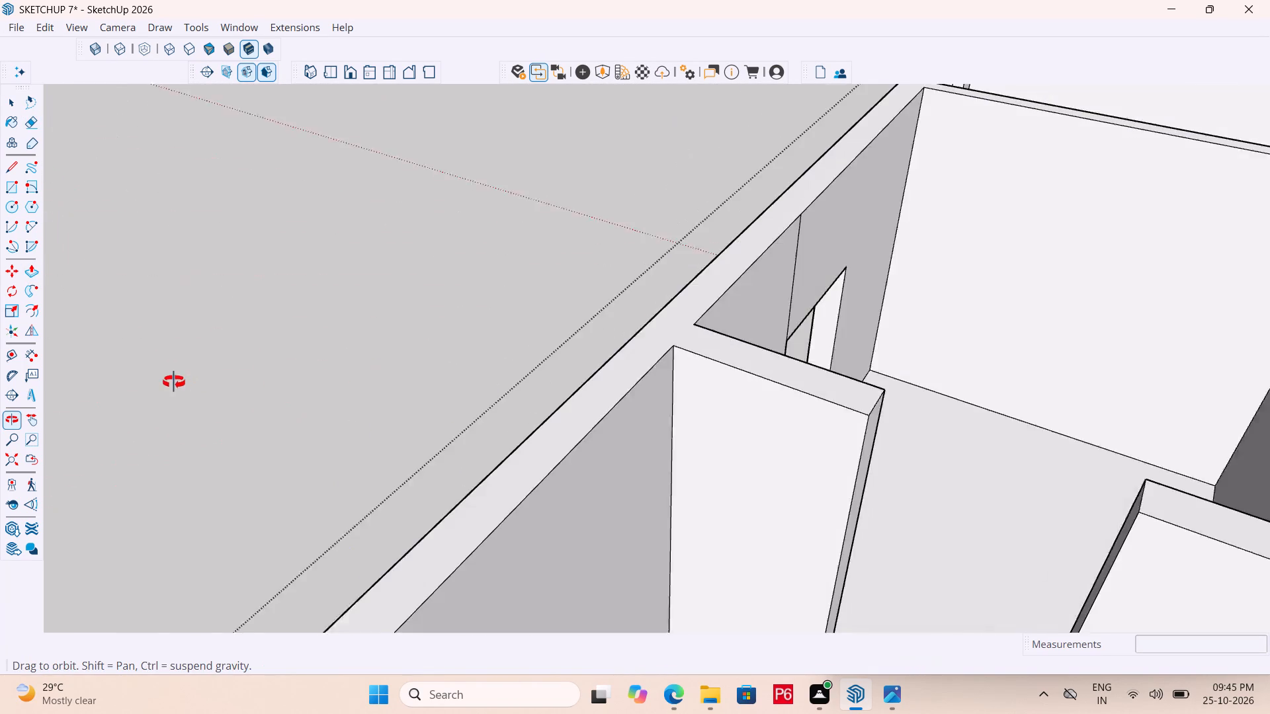
{"action": "middle_click_drag", "start_coordinate": [174, 382], "coordinate": [168, 382]}
{"action": "middle_click_drag", "start_coordinate": [838, 343], "coordinate": [635, 309]}
{"action": "left_click_drag", "start_coordinate": [730, 305], "coordinate": [724, 312]}
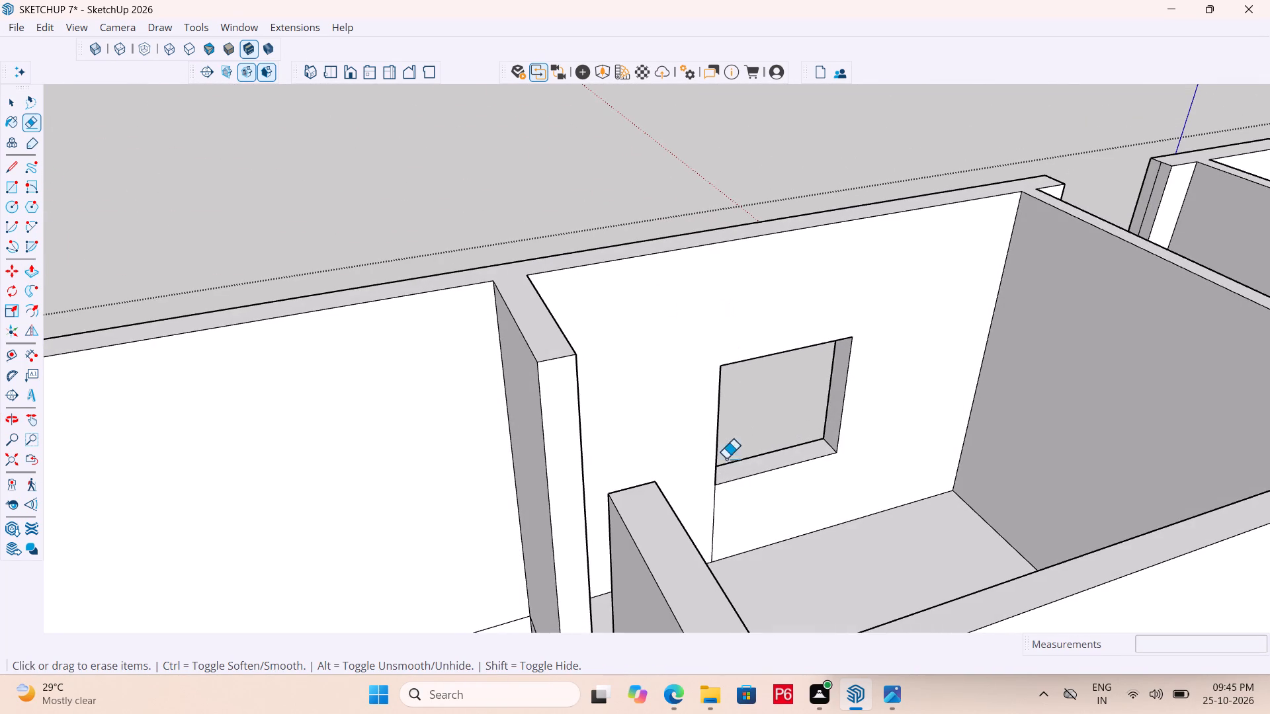
{"action": "left_click_drag", "start_coordinate": [715, 510], "coordinate": [705, 510]}
Save the model with the finished kitchen window.
{"action": "key", "text": "ctrl+s"}
{"action": "key", "text": "ctrl+s"}
{"action": "key", "text": "ctrl+s"}
{"action": "key", "text": "ctrl+s"}
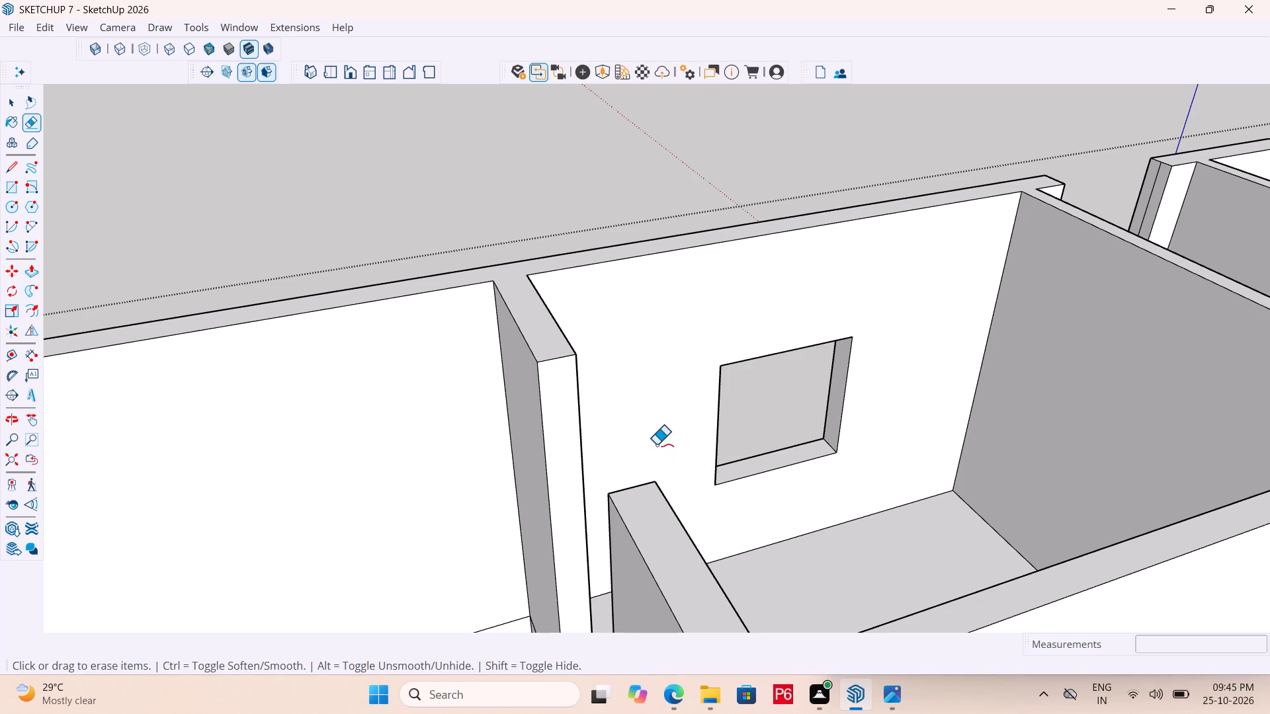
{"action": "key", "text": "ctrl+s"}
{"action": "key", "text": "ctrl+s"}
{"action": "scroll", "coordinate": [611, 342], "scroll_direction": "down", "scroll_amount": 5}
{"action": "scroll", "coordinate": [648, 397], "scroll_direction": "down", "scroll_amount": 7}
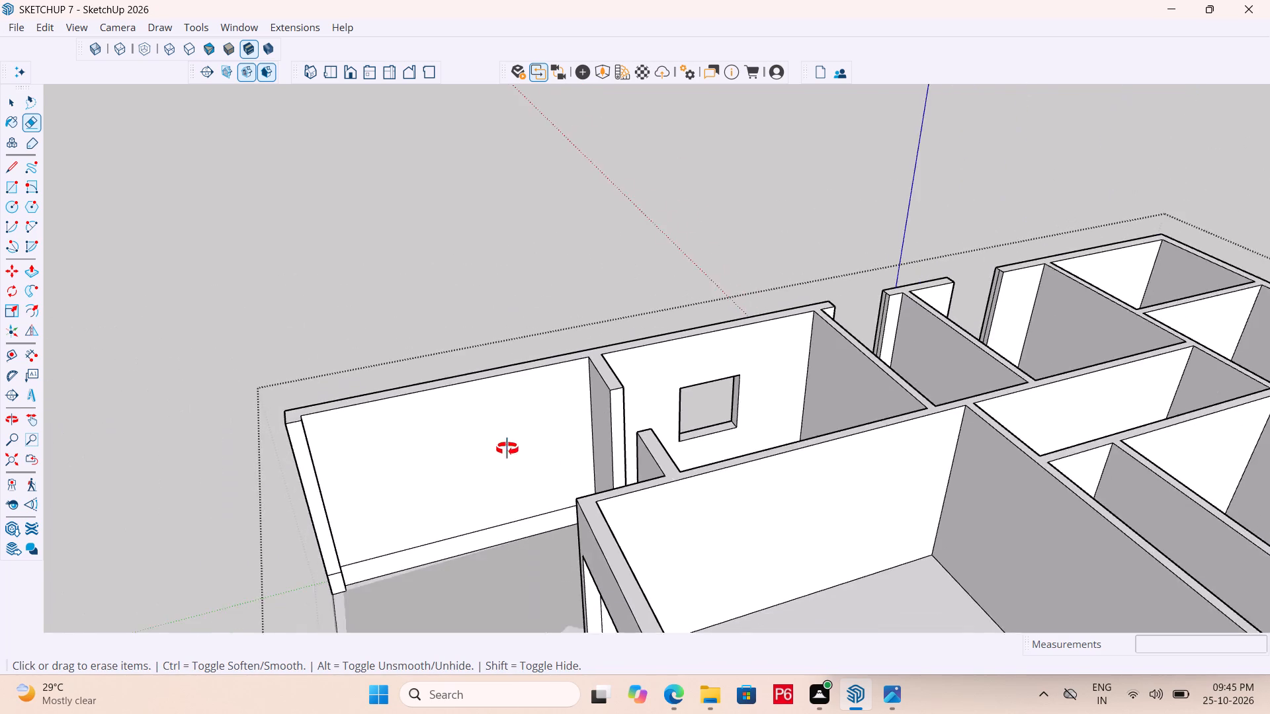
Erase the leftover vertical lines on both jambs of the wall gap beside the kitchen window.
{"action": "middle_click_drag", "start_coordinate": [507, 449], "coordinate": [952, 499]}
{"action": "scroll", "coordinate": [851, 438], "scroll_direction": "down", "scroll_amount": 4}
{"action": "middle_click_drag", "start_coordinate": [748, 424], "coordinate": [749, 424]}
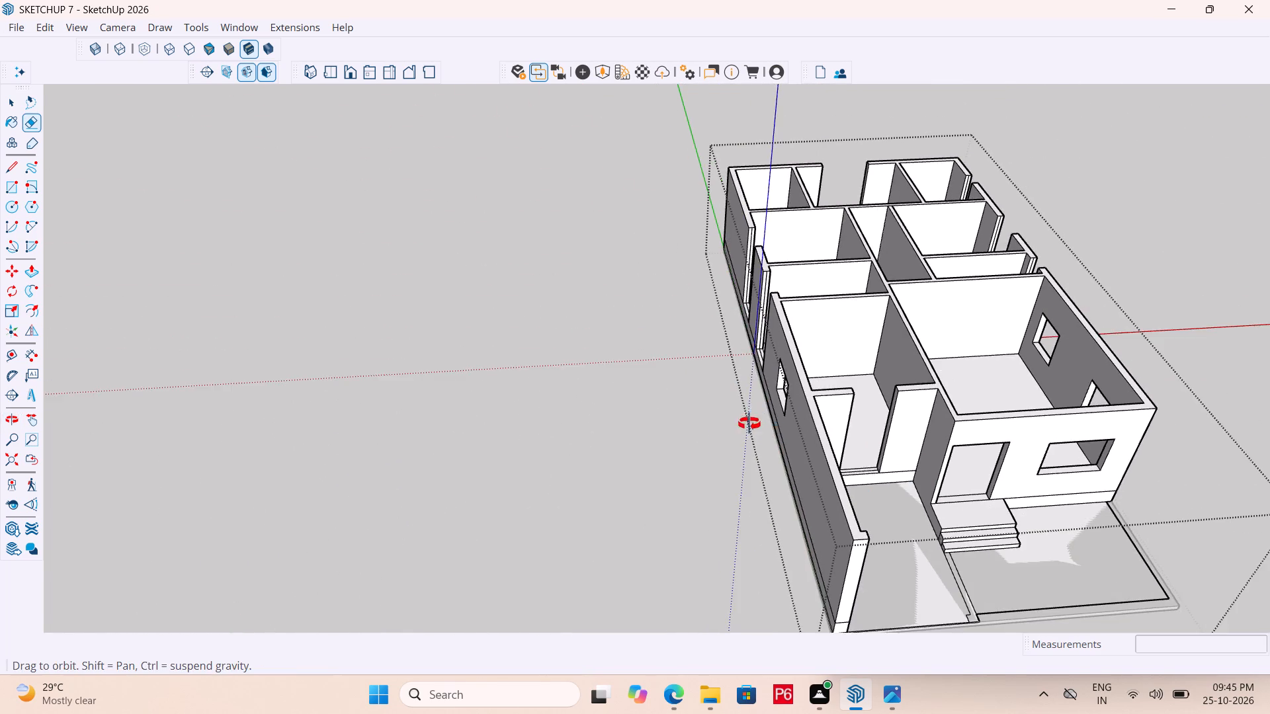
{"action": "middle_click_drag", "start_coordinate": [749, 424], "coordinate": [1005, 438]}
{"action": "scroll", "coordinate": [712, 190], "scroll_direction": "up", "scroll_amount": 11}
{"action": "scroll", "coordinate": [752, 364], "scroll_direction": "up", "scroll_amount": 4}
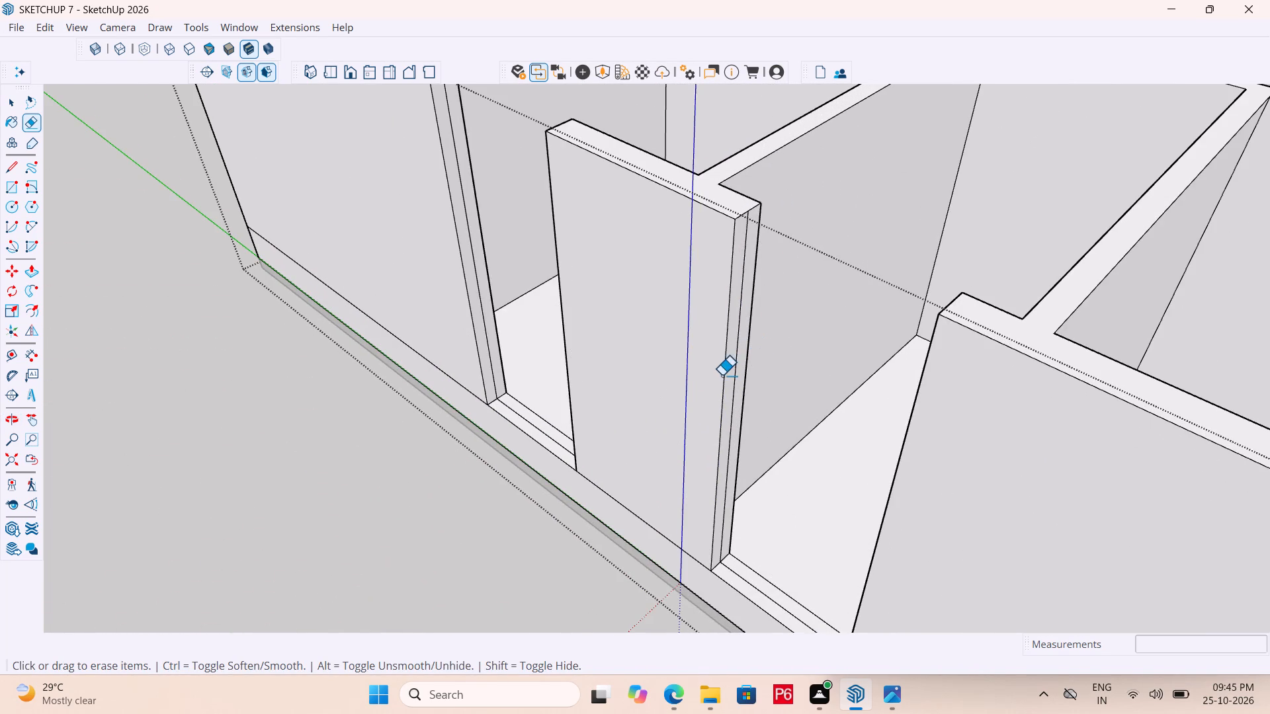
{"action": "left_click", "coordinate": [740, 358]}
{"action": "left_click", "coordinate": [738, 358]}
{"action": "left_click_drag", "start_coordinate": [737, 352], "coordinate": [741, 345]}
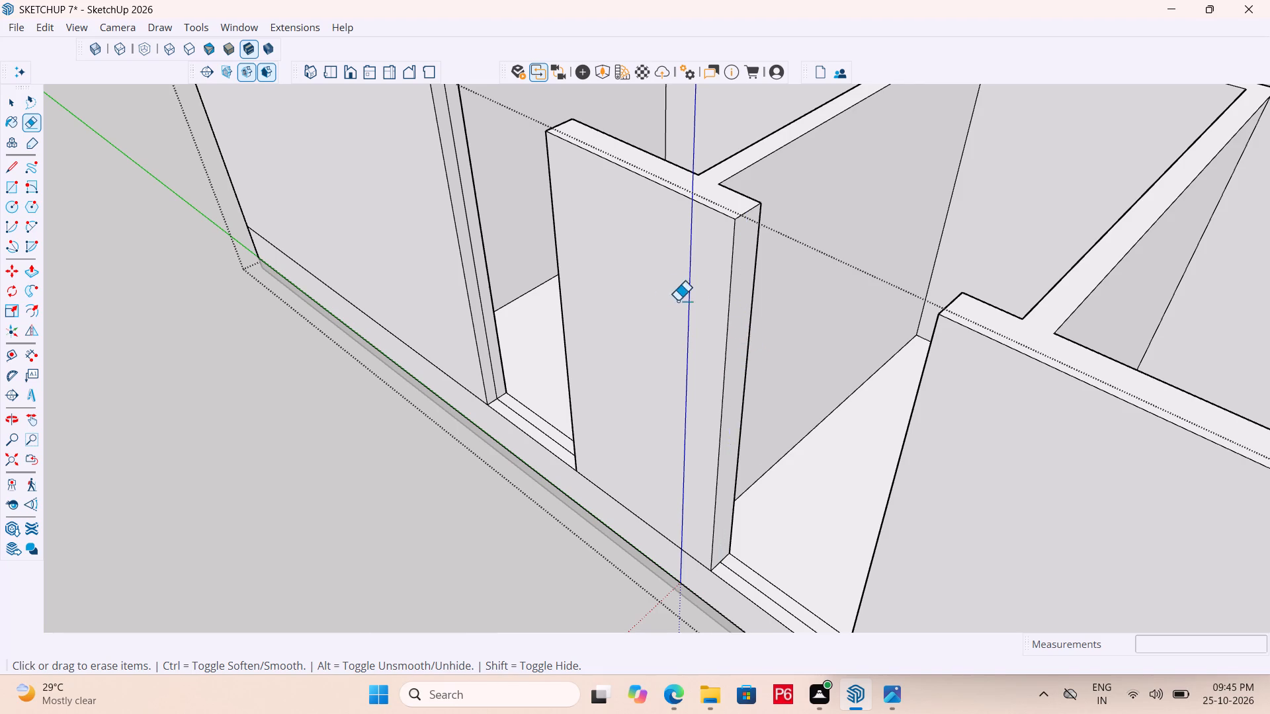
{"action": "scroll", "coordinate": [648, 299], "scroll_direction": "down", "scroll_amount": 6}
{"action": "scroll", "coordinate": [571, 328], "scroll_direction": "down", "scroll_amount": 5}
{"action": "middle_click_drag", "start_coordinate": [582, 372], "coordinate": [1121, 380]}
{"action": "scroll", "coordinate": [964, 184], "scroll_direction": "up", "scroll_amount": 6}
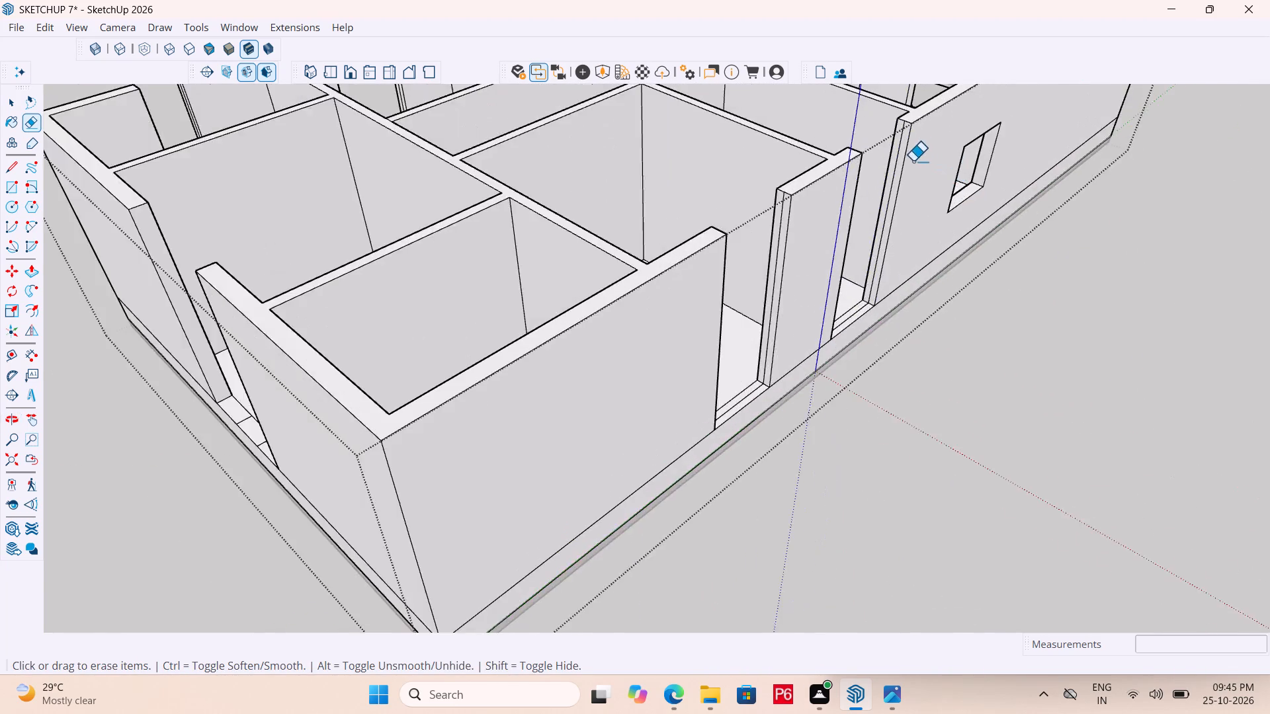
{"action": "scroll", "coordinate": [913, 161], "scroll_direction": "up", "scroll_amount": 3}
{"action": "left_click", "coordinate": [886, 171]}
Place a construction guide on the gap's jamb, 3'6" below the wall top.
{"action": "scroll", "coordinate": [802, 366], "scroll_direction": "down", "scroll_amount": 4}
{"action": "middle_click_drag", "start_coordinate": [875, 184], "coordinate": [779, 145]}
{"action": "scroll", "coordinate": [801, 166], "scroll_direction": "up", "scroll_amount": 5}
{"action": "middle_click_drag", "start_coordinate": [824, 183], "coordinate": [860, 189]}
{"action": "scroll", "coordinate": [855, 182], "scroll_direction": "up", "scroll_amount": 1}
{"action": "scroll", "coordinate": [775, 139], "scroll_direction": "down", "scroll_amount": 5}
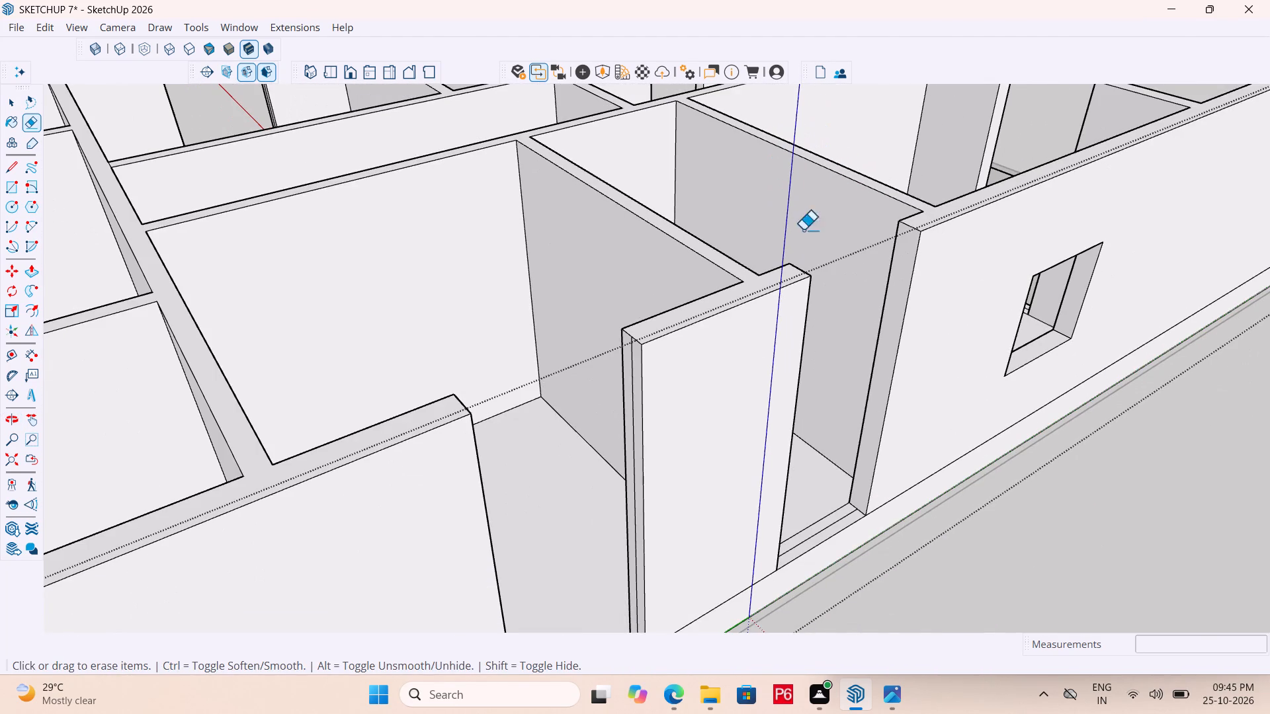
{"action": "scroll", "coordinate": [921, 238], "scroll_direction": "up", "scroll_amount": 2}
{"action": "key", "text": "t"}
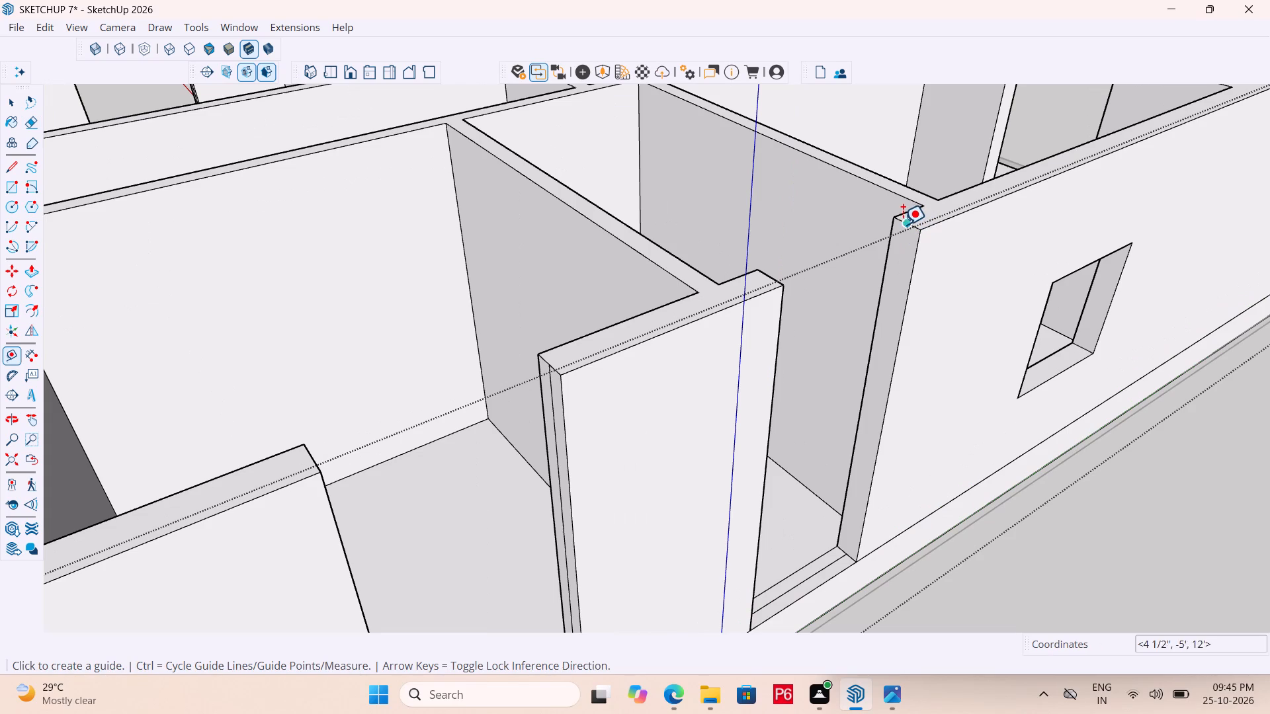
{"action": "left_click", "coordinate": [906, 225]}
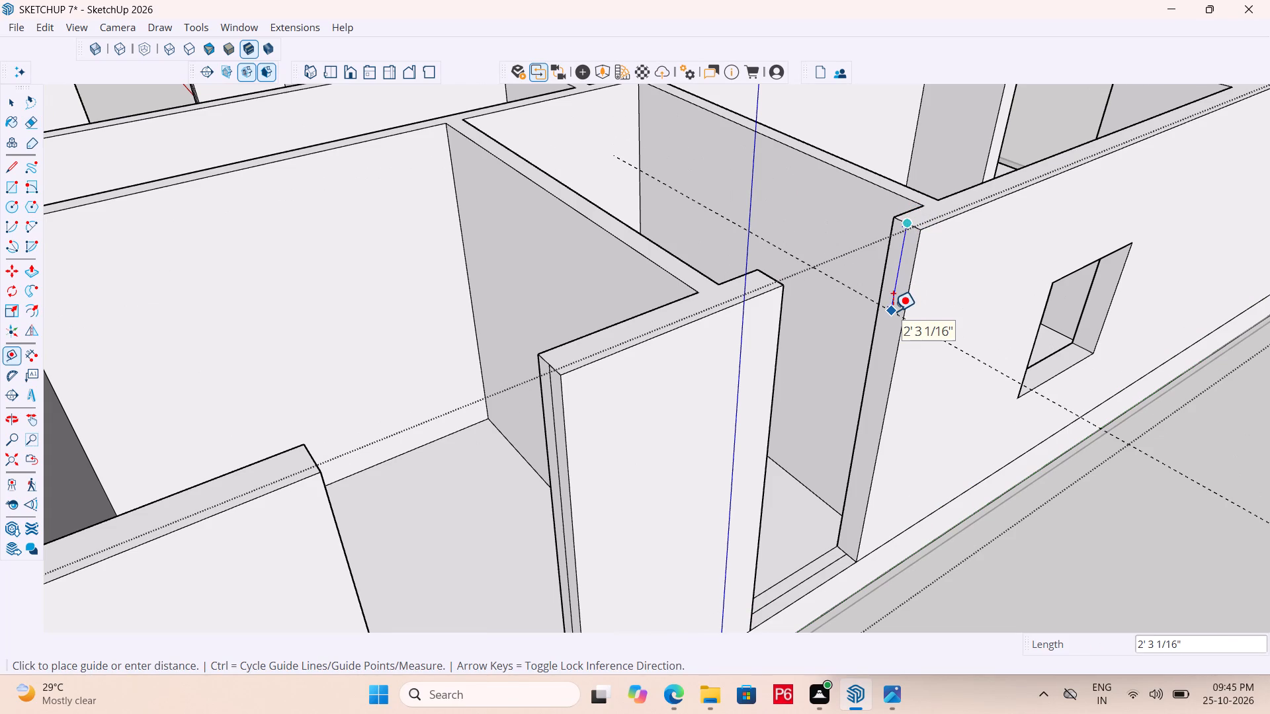
{"action": "type", "text": "3'6\""}
{"action": "key", "text": "Return"}
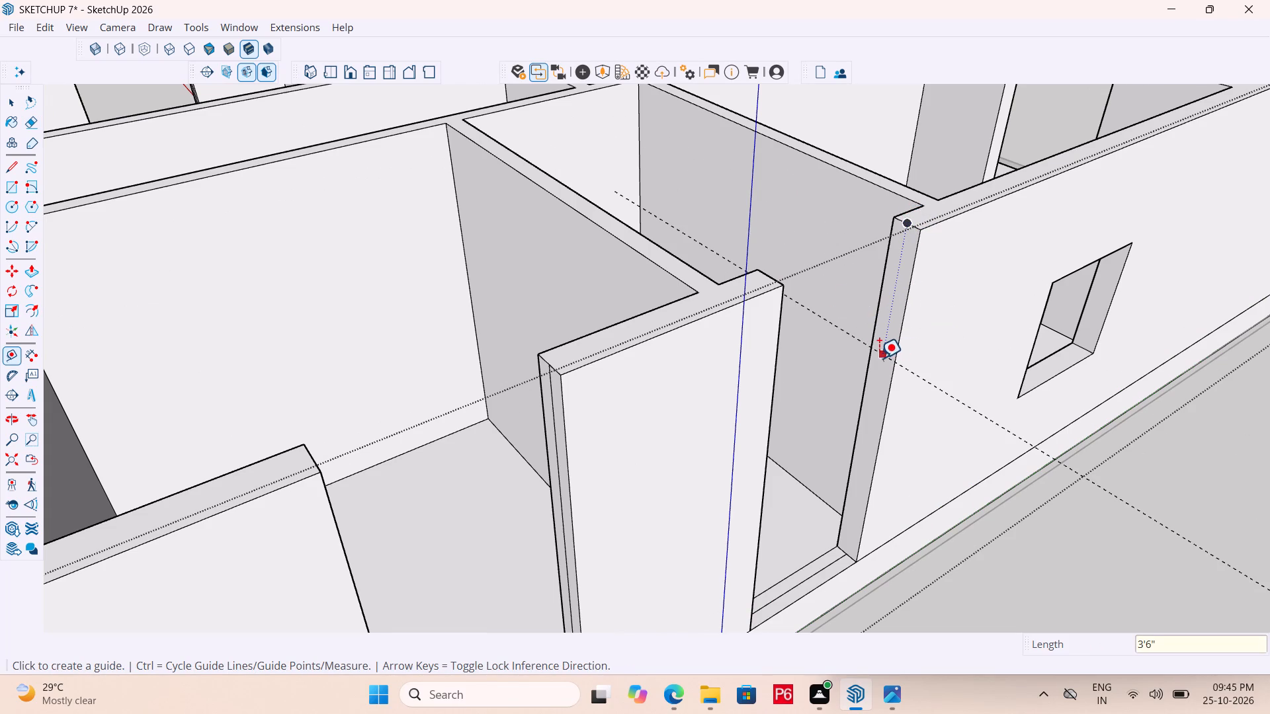
Place a second construction guide on the same jamb, 4' below the first guide.
{"action": "scroll", "coordinate": [885, 364], "scroll_direction": "up", "scroll_amount": 4}
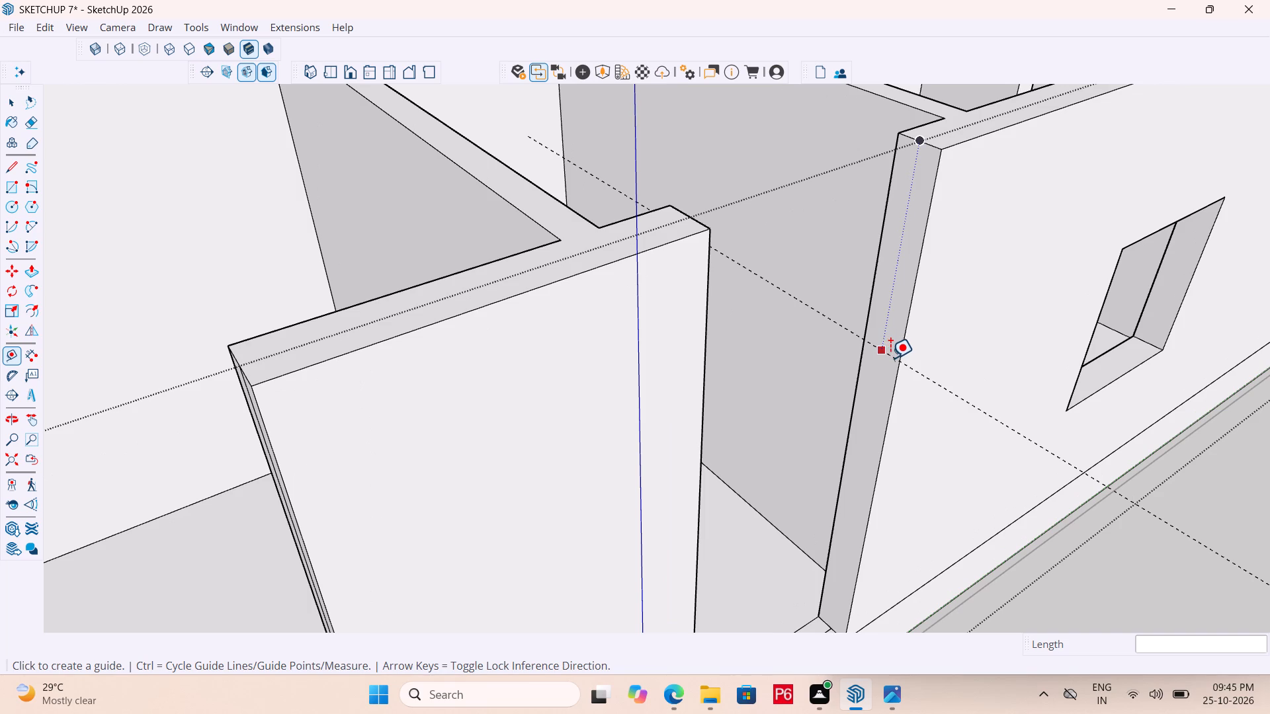
{"action": "scroll", "coordinate": [886, 367], "scroll_direction": "up", "scroll_amount": 5}
{"action": "left_click", "coordinate": [897, 353]}
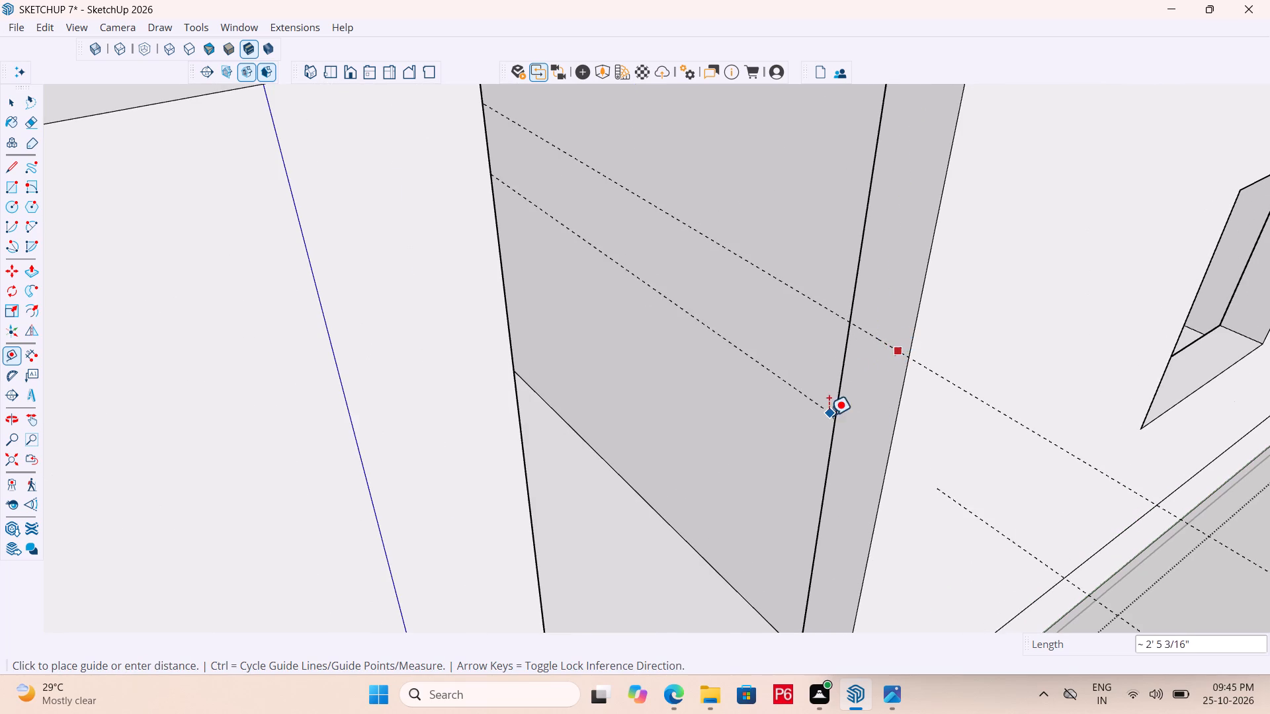
{"action": "scroll", "coordinate": [843, 298], "scroll_direction": "down", "scroll_amount": 6}
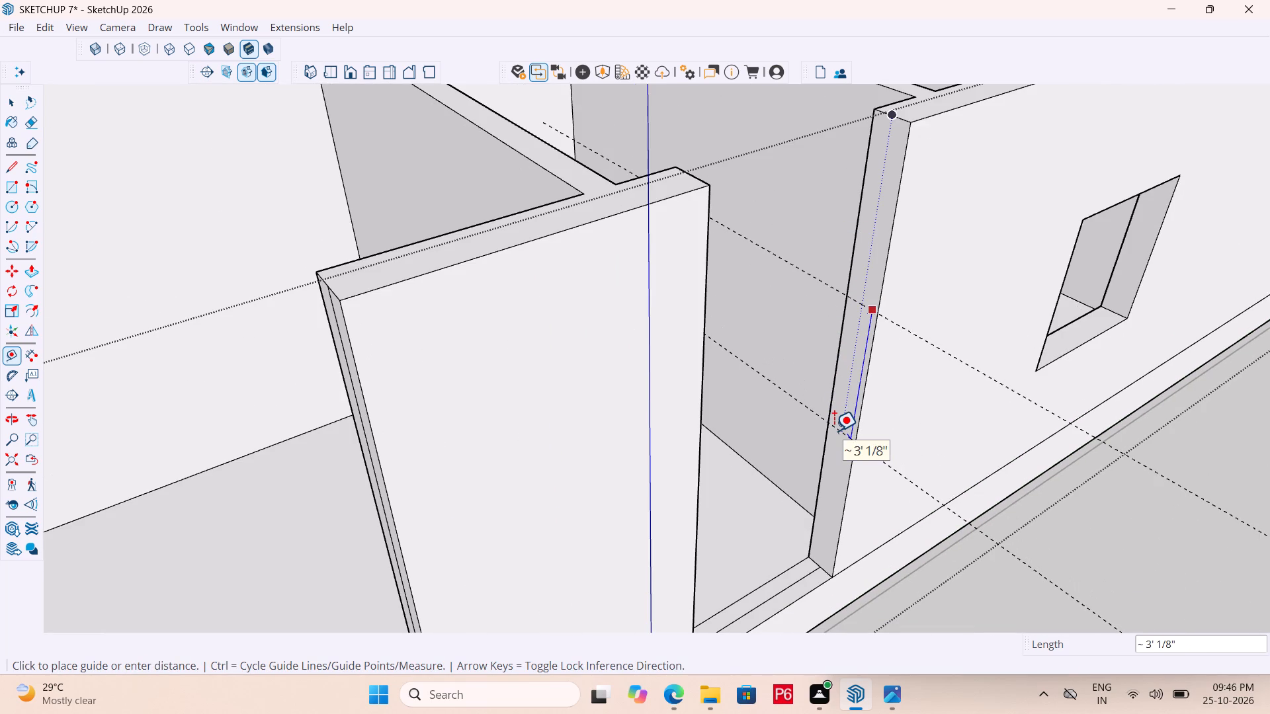
{"action": "type", "text": "4'"}
{"action": "key", "text": "Return"}
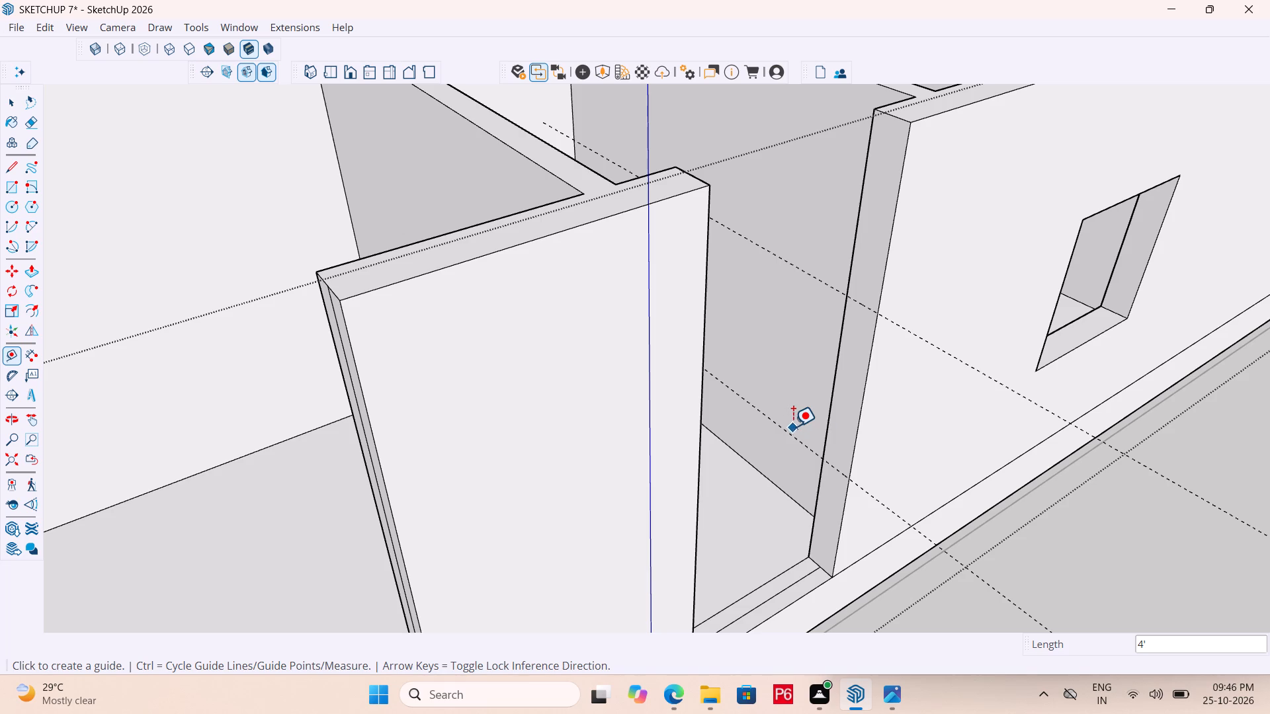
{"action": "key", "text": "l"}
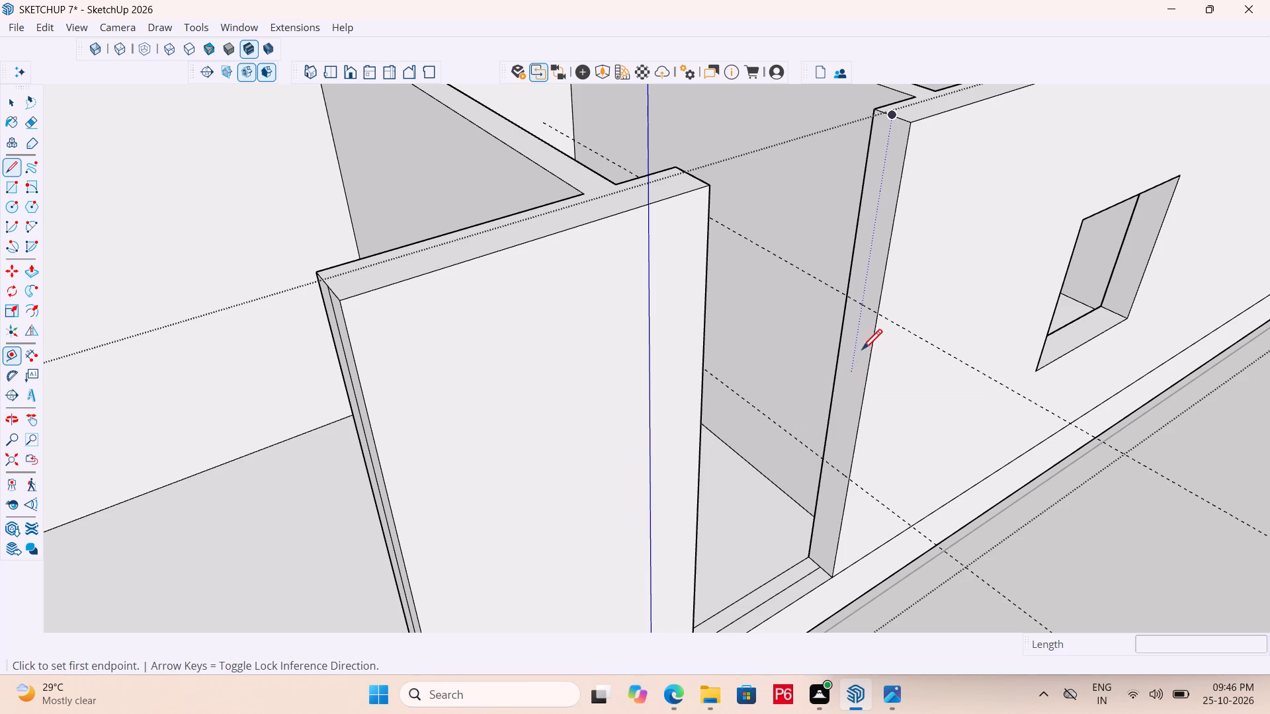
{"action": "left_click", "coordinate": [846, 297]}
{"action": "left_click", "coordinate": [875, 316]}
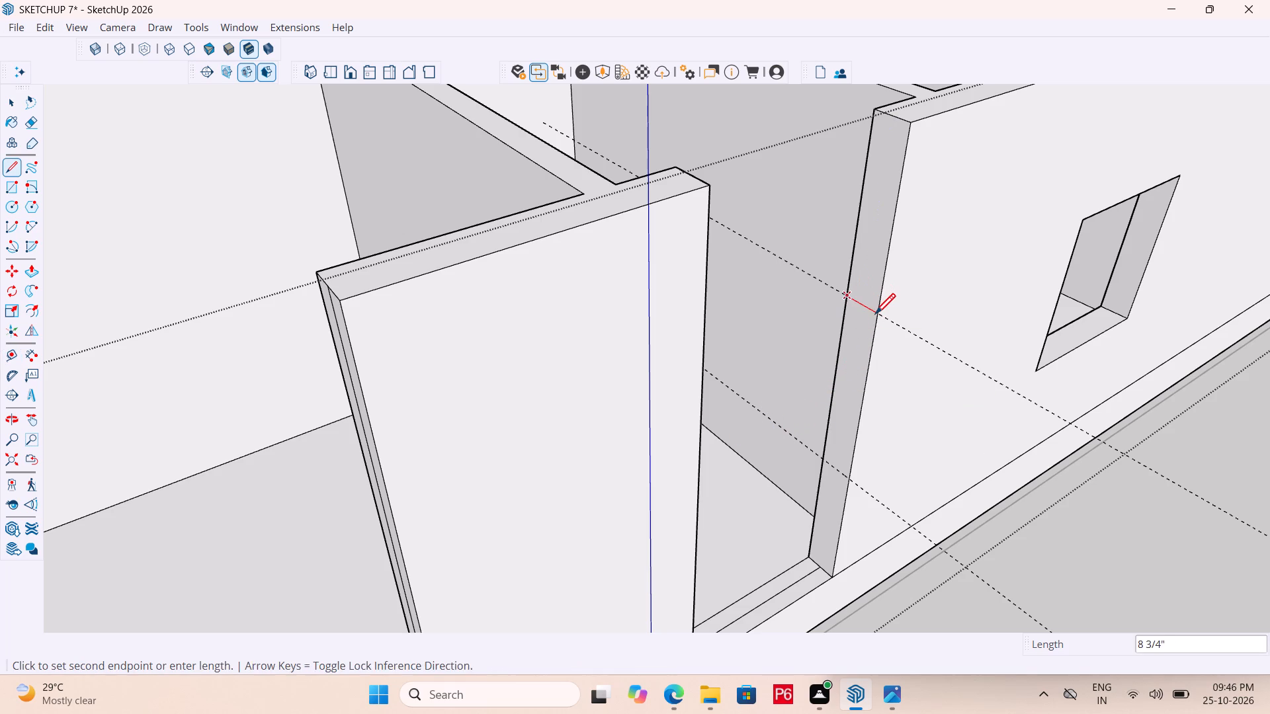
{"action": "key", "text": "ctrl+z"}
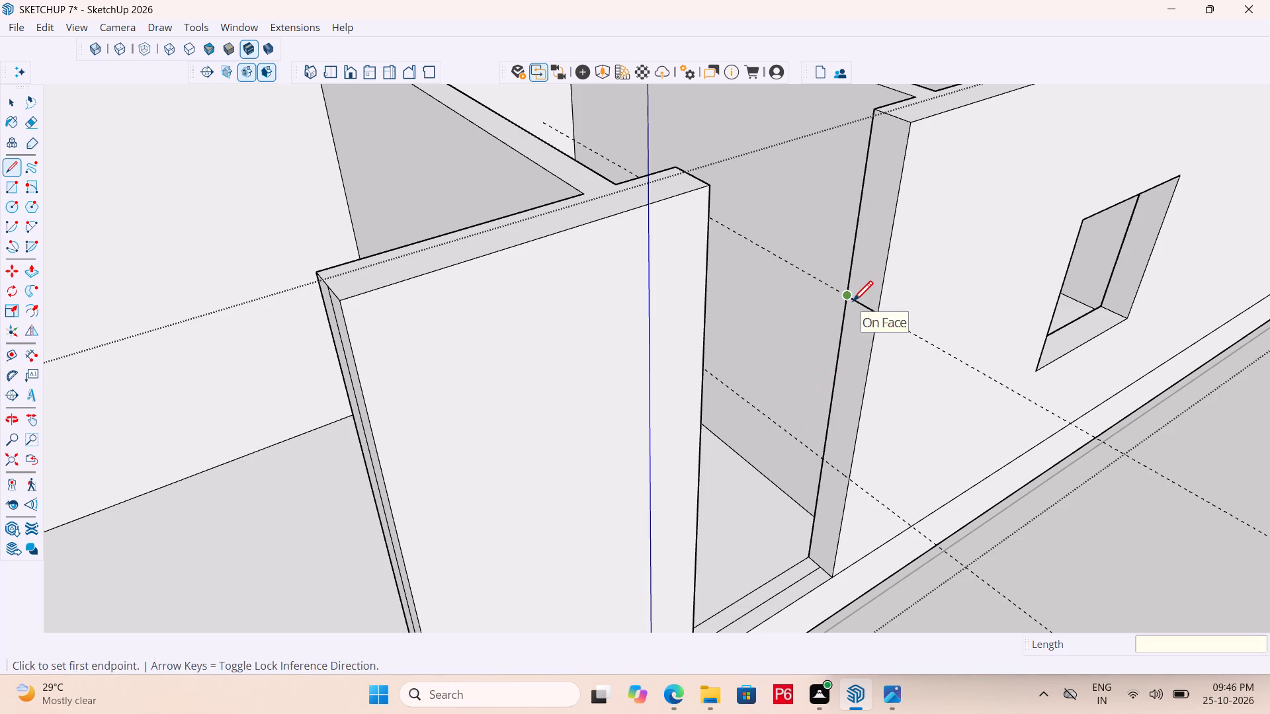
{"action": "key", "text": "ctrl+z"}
Draw a line across the jamb face along each of the two guides, marking the window's head and sill.
{"action": "scroll", "coordinate": [882, 356], "scroll_direction": "up", "scroll_amount": 4}
{"action": "left_click", "coordinate": [830, 265]}
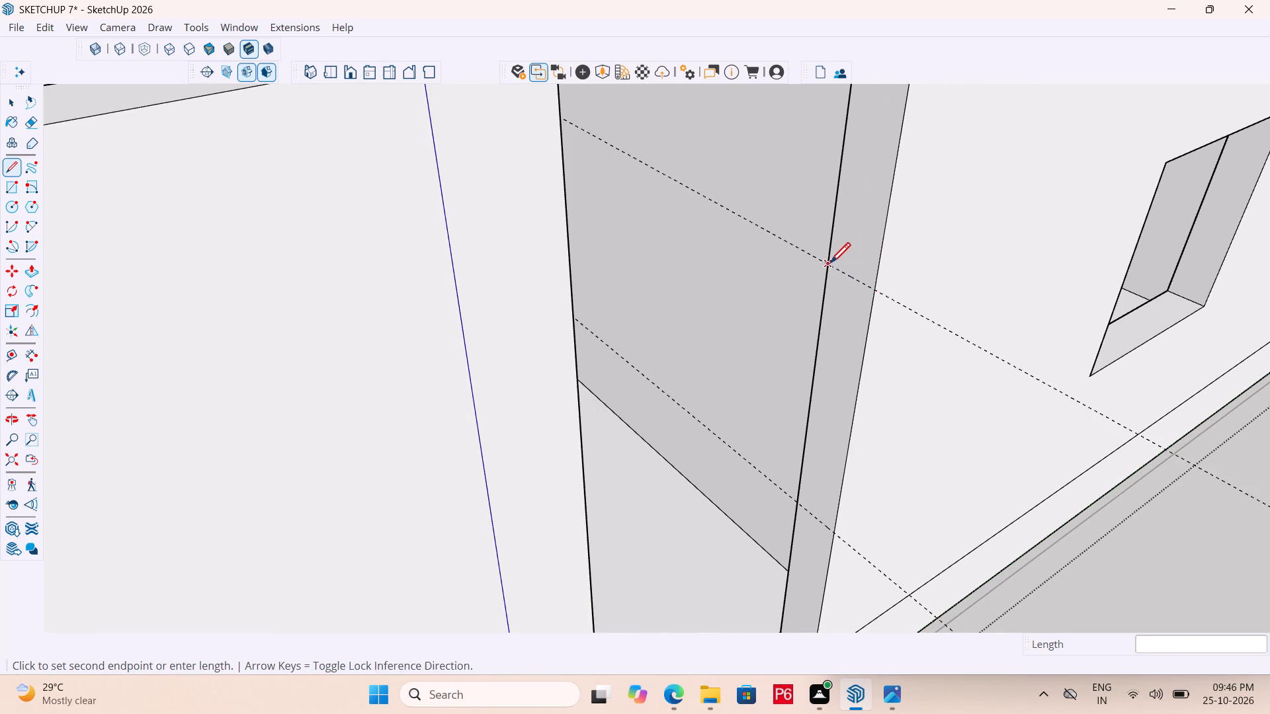
{"action": "left_click", "coordinate": [873, 290]}
{"action": "scroll", "coordinate": [822, 225], "scroll_direction": "down", "scroll_amount": 5}
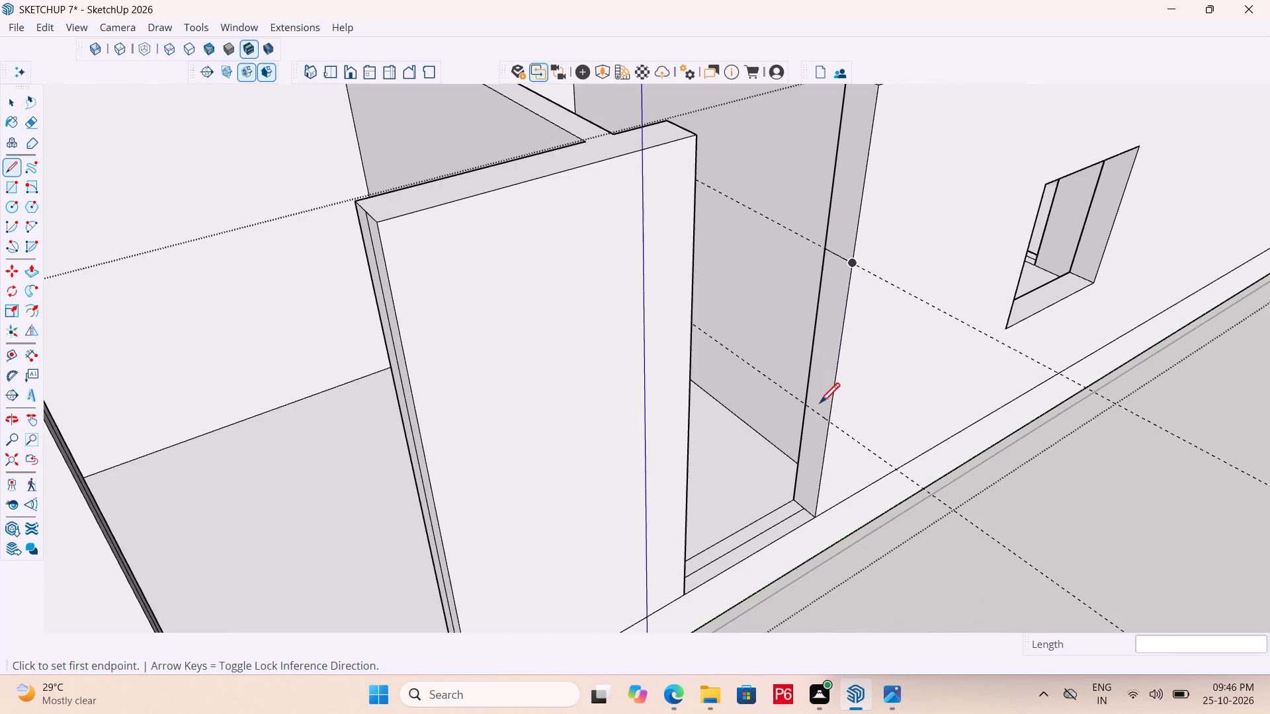
{"action": "scroll", "coordinate": [820, 416], "scroll_direction": "up", "scroll_amount": 5}
{"action": "left_click", "coordinate": [798, 401]}
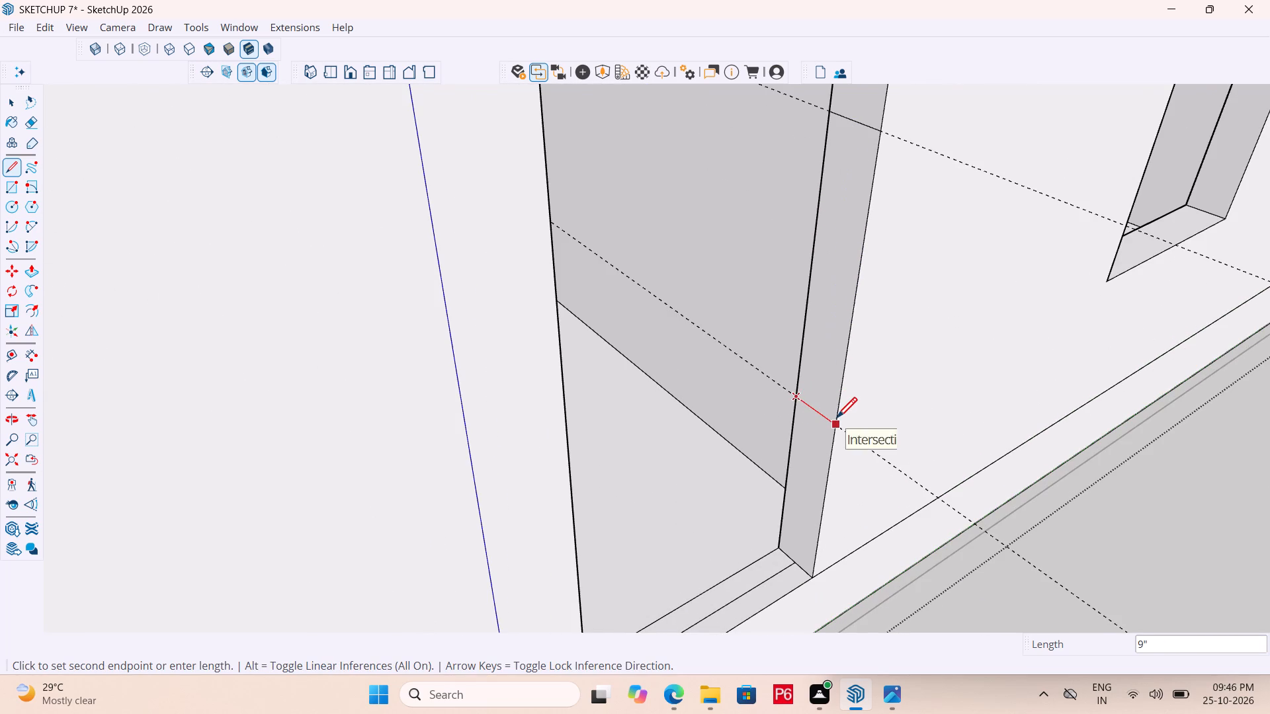
{"action": "left_click", "coordinate": [836, 425]}
Erase both construction guides at this window opening.
{"action": "key", "text": "e"}
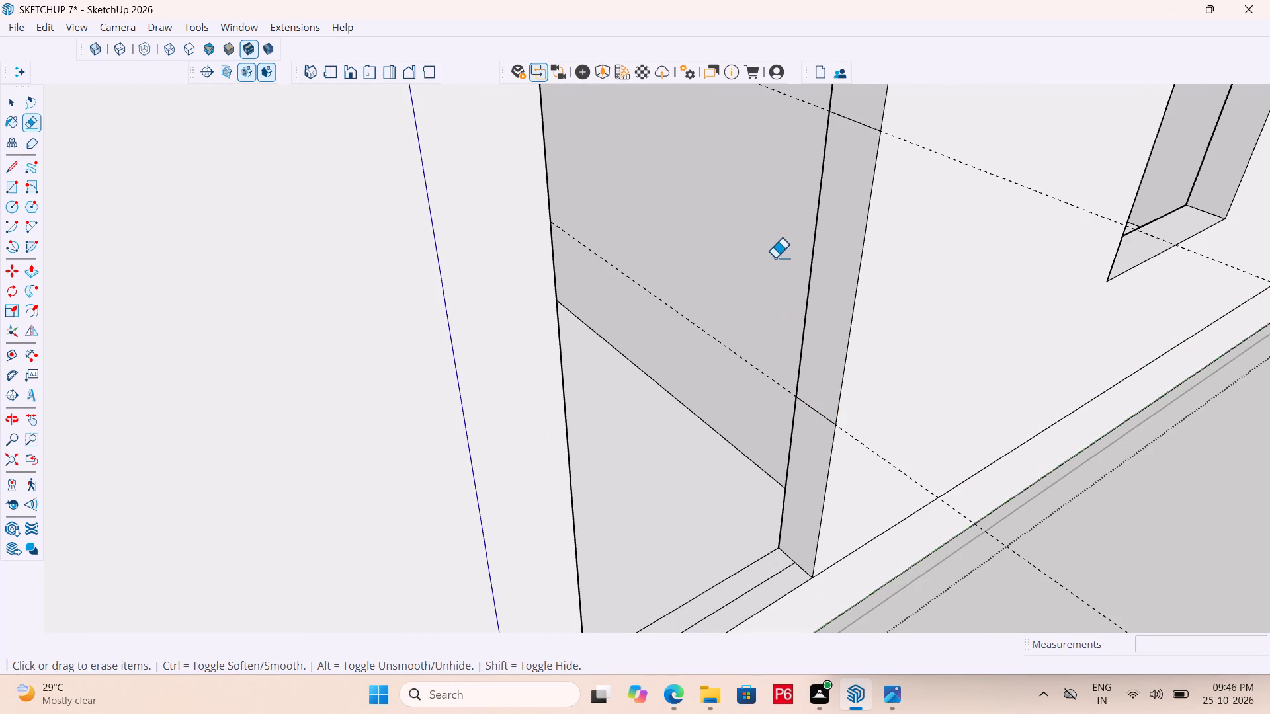
{"action": "left_click_drag", "start_coordinate": [740, 335], "coordinate": [730, 365]}
{"action": "left_click", "coordinate": [811, 106]}
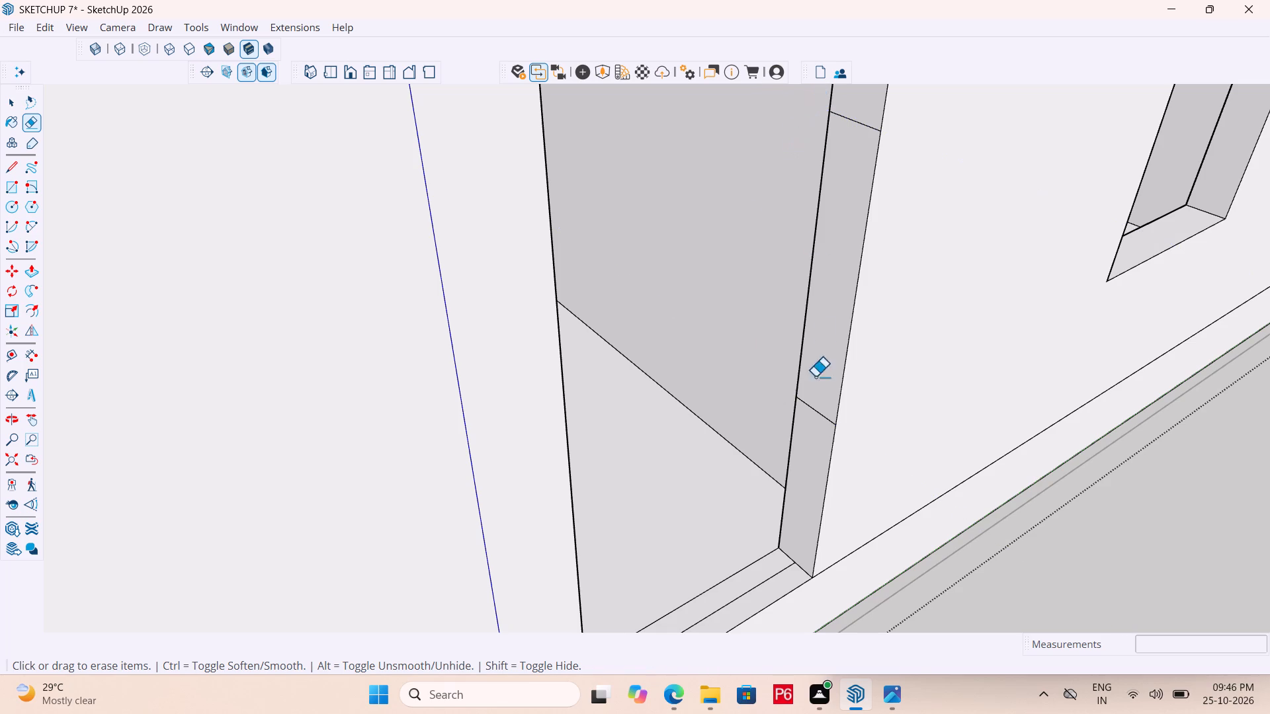
Push/Pull the jamb's top and bottom faces 4' across the gap to form wall above and below the window.
{"action": "scroll", "coordinate": [842, 426], "scroll_direction": "down", "scroll_amount": 7}
{"action": "key", "text": "p"}
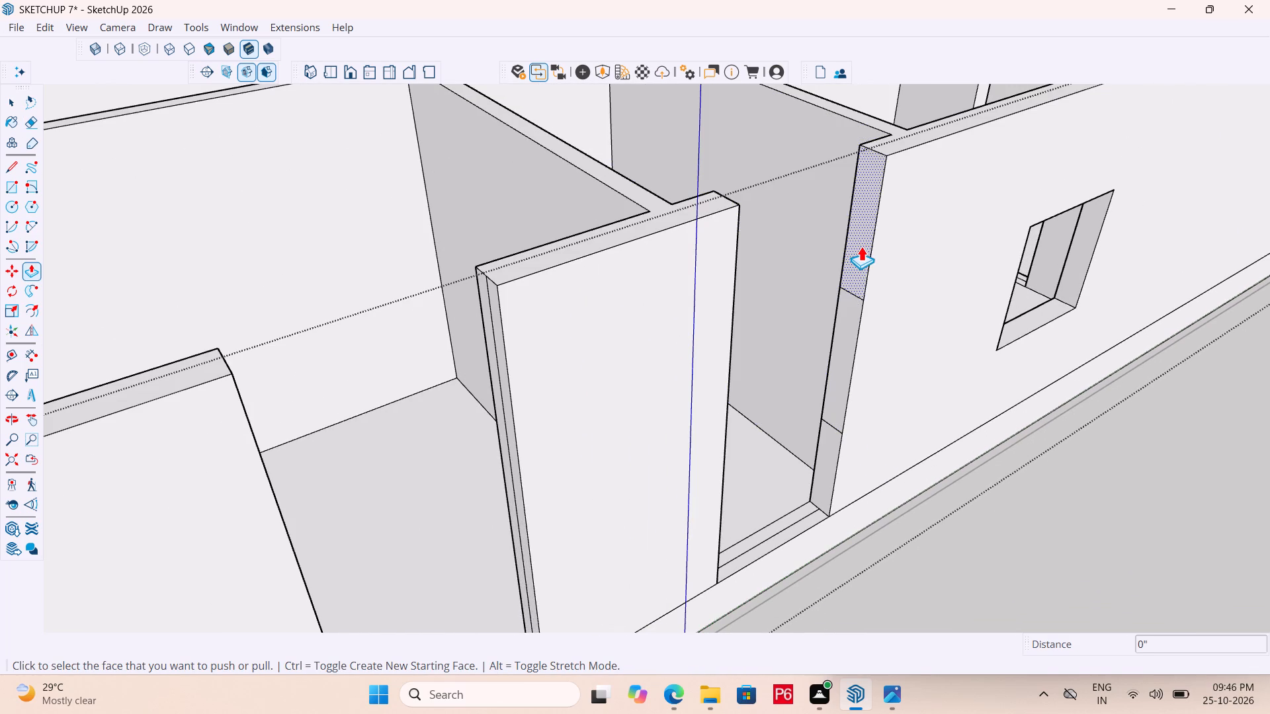
{"action": "left_click", "coordinate": [861, 246]}
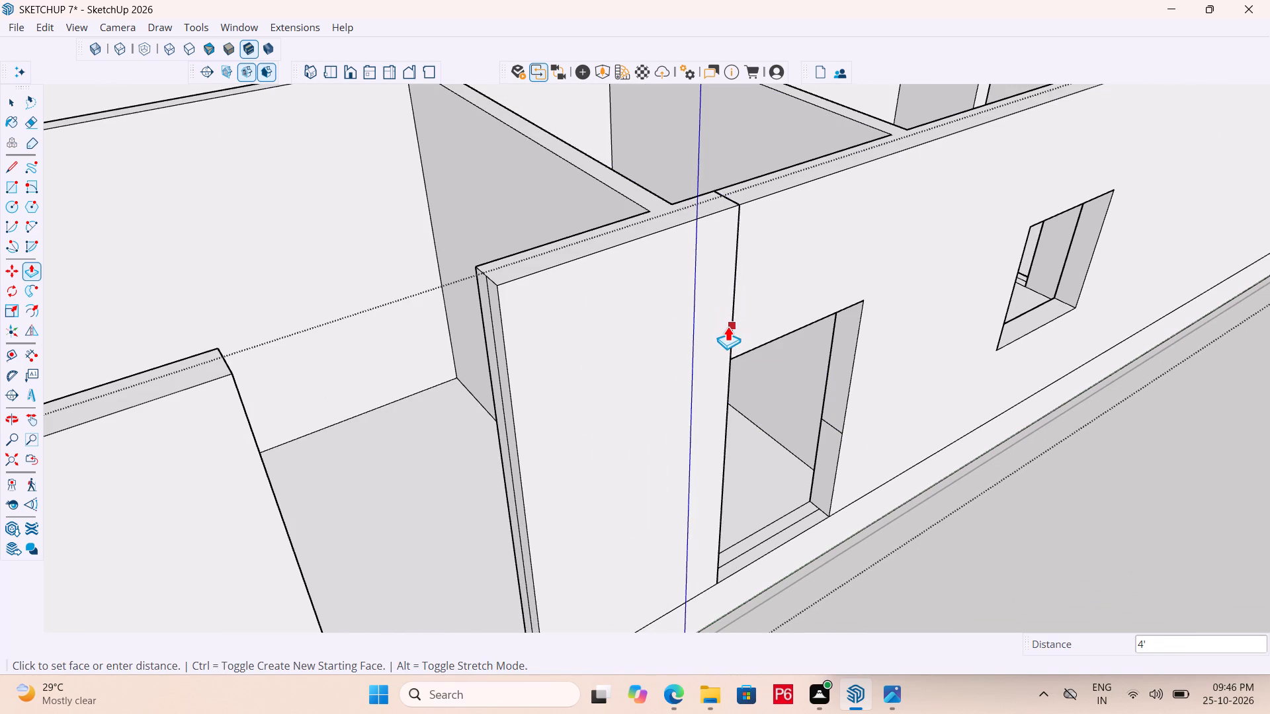
{"action": "left_click", "coordinate": [728, 326]}
{"action": "double_click", "coordinate": [827, 468]}
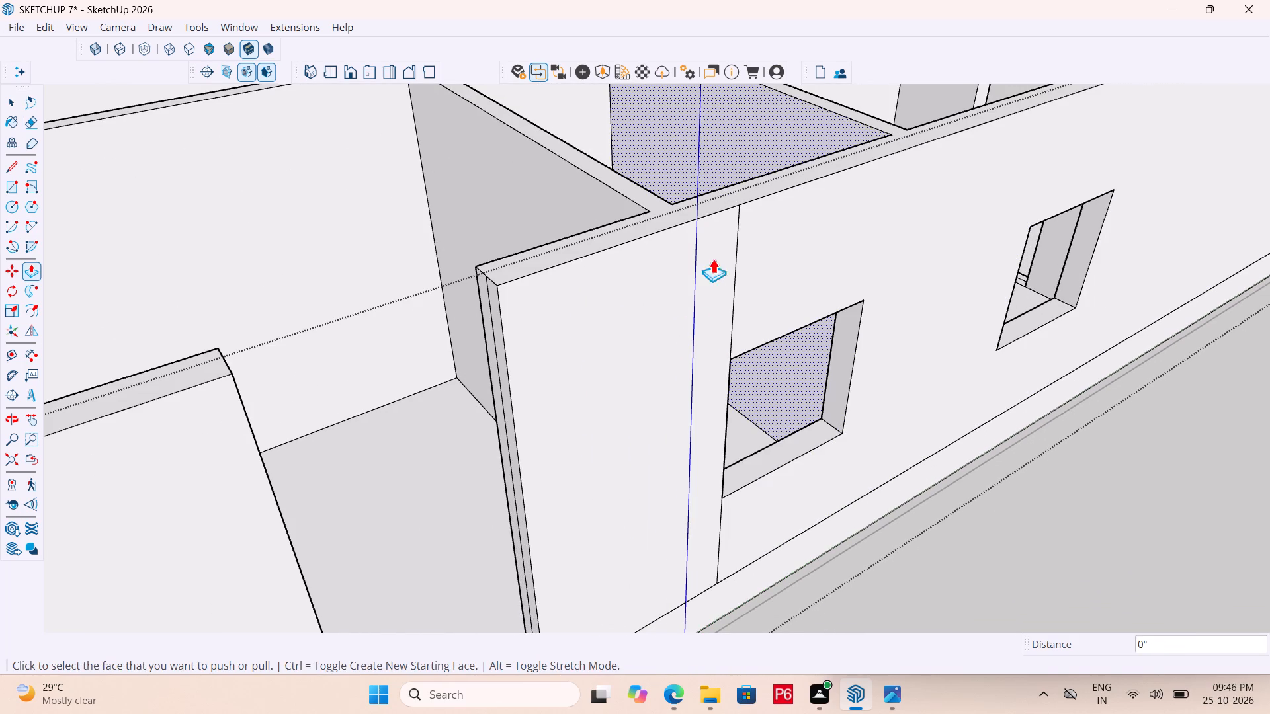
Erase the leftover seam edges above and below the new window on the wall's outer and inner faces.
{"action": "key", "text": "e"}
{"action": "left_click_drag", "start_coordinate": [745, 259], "coordinate": [722, 266]}
{"action": "left_click", "coordinate": [721, 266]}
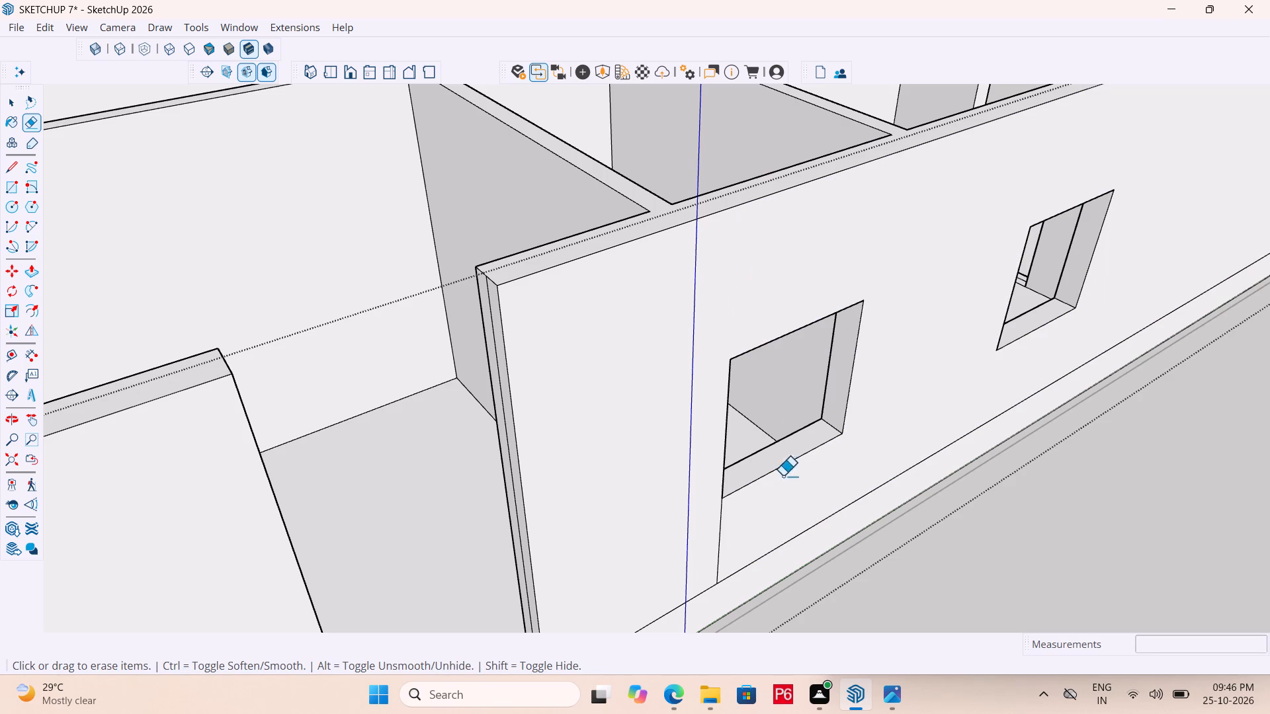
{"action": "left_click", "coordinate": [714, 528]}
{"action": "left_click", "coordinate": [726, 526]}
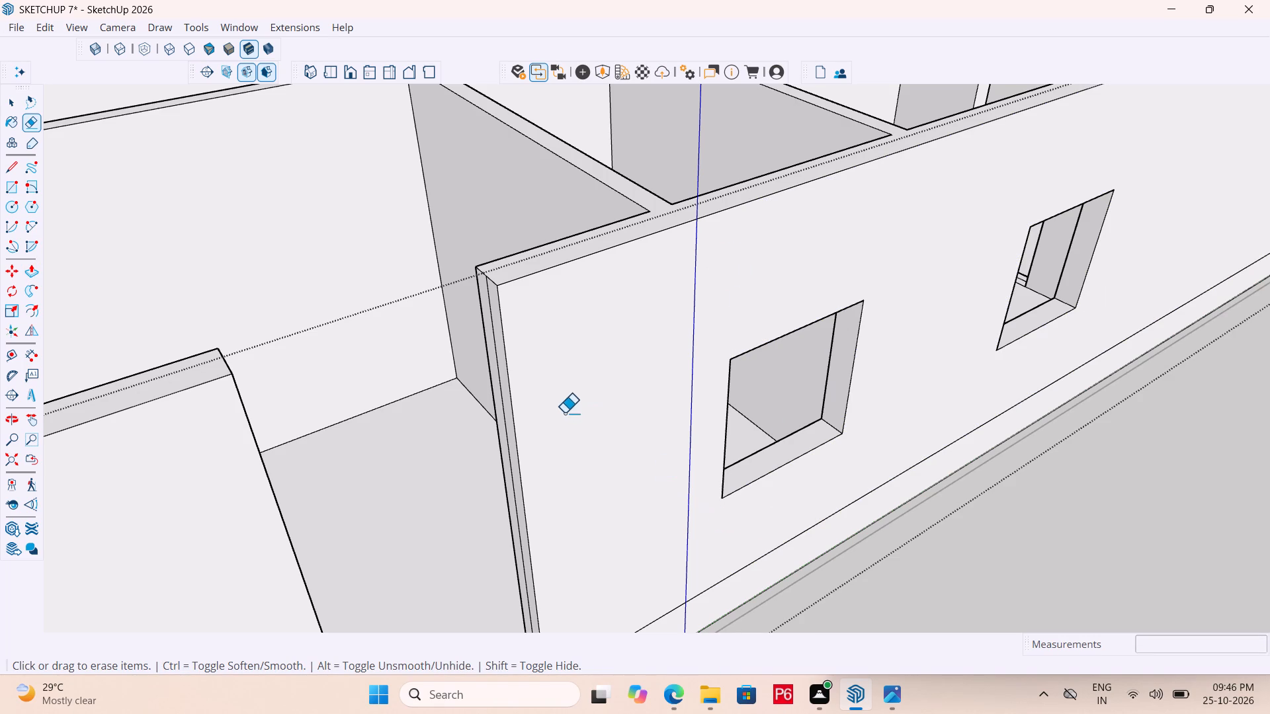
{"action": "middle_click_drag", "start_coordinate": [560, 415], "coordinate": [1175, 504]}
{"action": "scroll", "coordinate": [566, 419], "scroll_direction": "down", "scroll_amount": 1}
{"action": "scroll", "coordinate": [711, 394], "scroll_direction": "down", "scroll_amount": 5}
{"action": "middle_click_drag", "start_coordinate": [571, 413], "coordinate": [961, 395]}
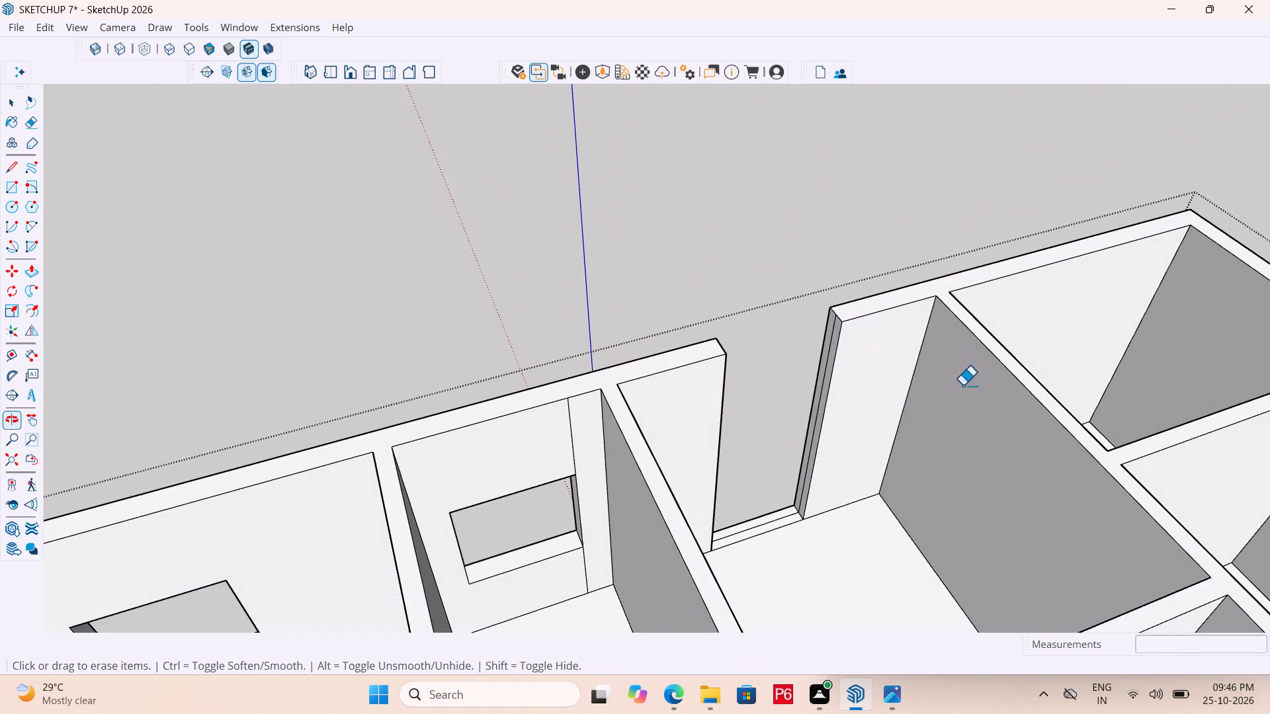
{"action": "left_click_drag", "start_coordinate": [567, 437], "coordinate": [574, 433]}
{"action": "left_click", "coordinate": [583, 564]}
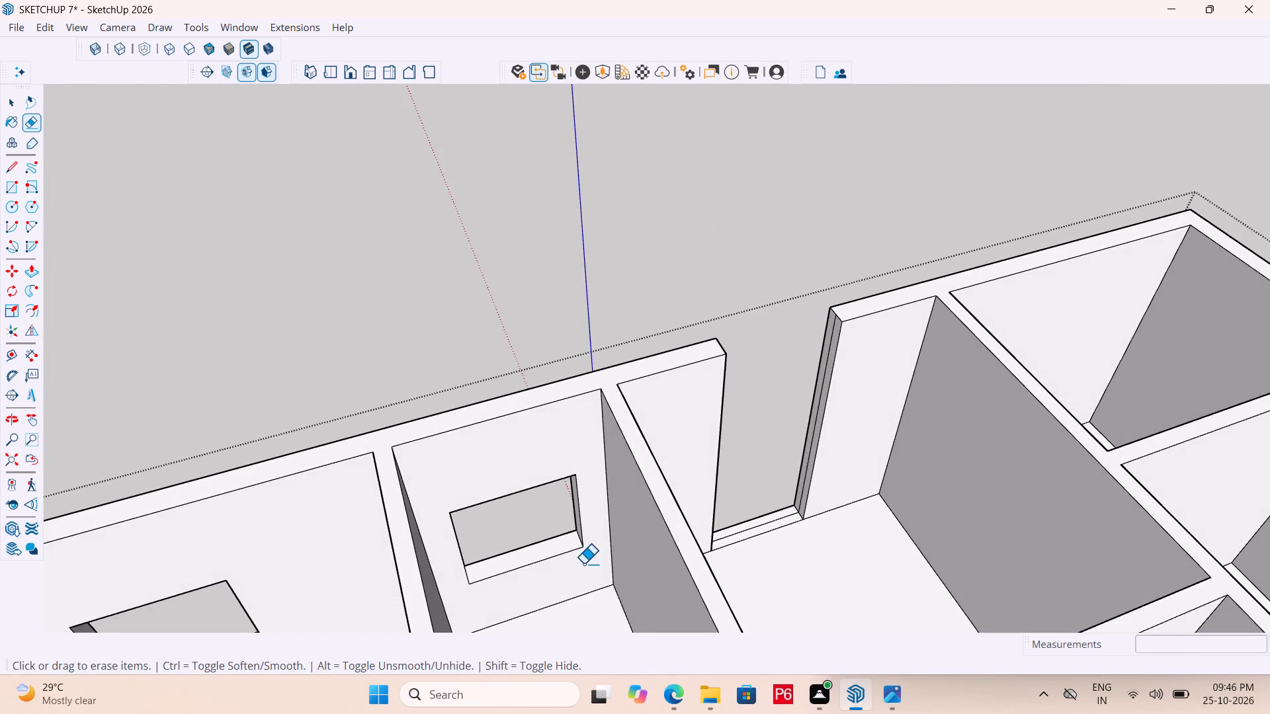
Save the model with the second side-wall window finished.
{"action": "key", "text": "ctrl+s"}
{"action": "key", "text": "ctrl+s"}
{"action": "key", "text": "ctrl+s"}
{"action": "key", "text": "ctrl+s"}
{"action": "scroll", "coordinate": [605, 500], "scroll_direction": "down", "scroll_amount": 2, "text": "ctrl"}
{"action": "key", "text": "ctrl+s"}
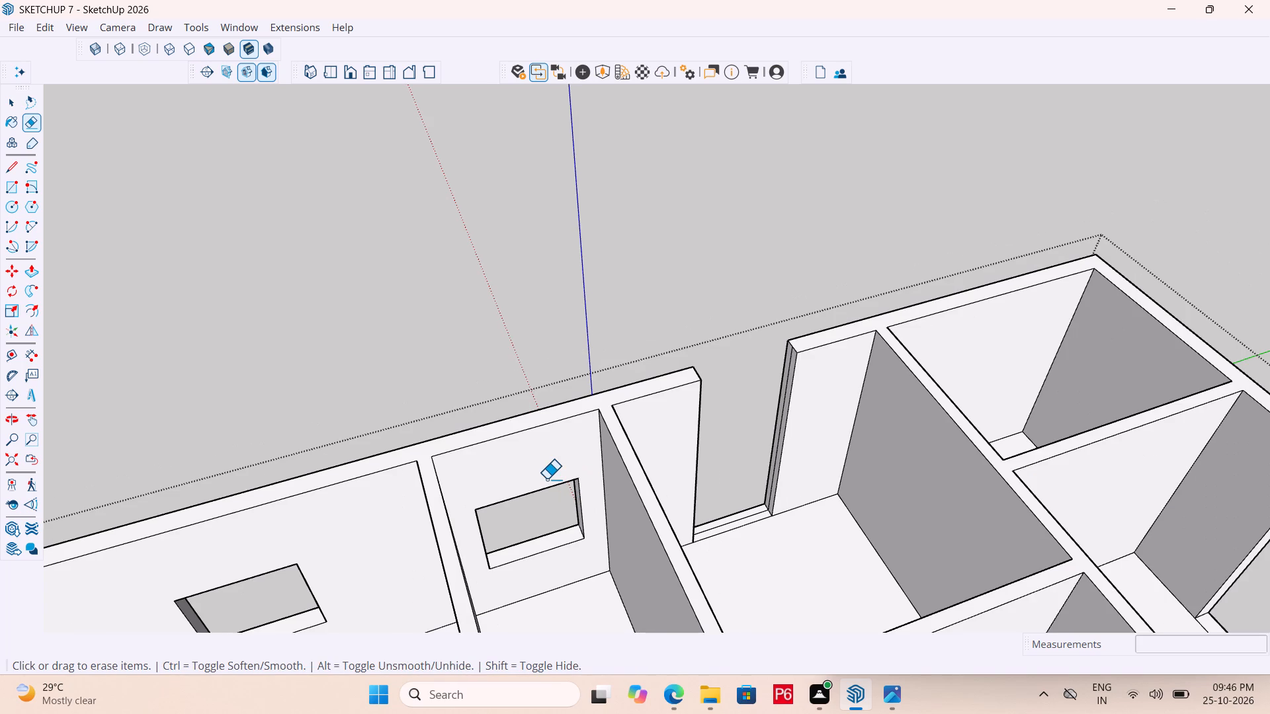
Erase the leftover vertical line on each jamb of the next open gap in the same side wall.
{"action": "scroll", "coordinate": [666, 364], "scroll_direction": "down", "scroll_amount": 7}
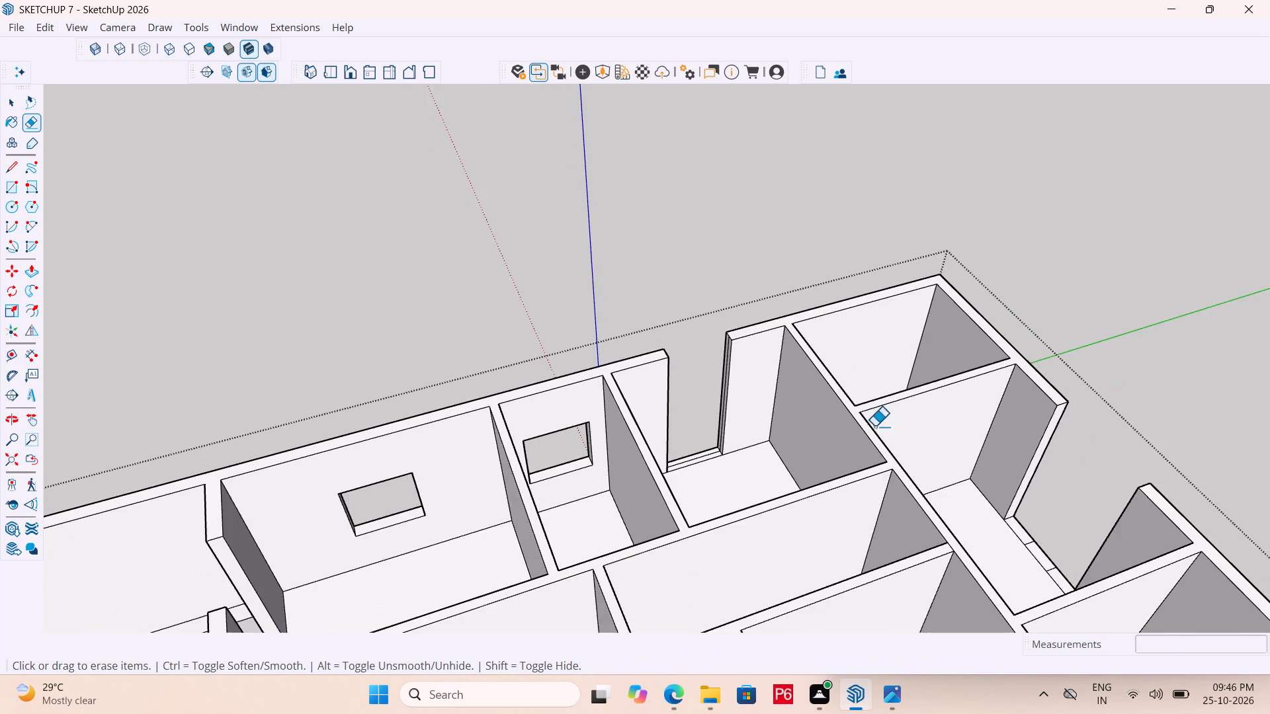
{"action": "scroll", "coordinate": [874, 426], "scroll_direction": "down", "scroll_amount": 1}
{"action": "middle_click_drag", "start_coordinate": [858, 434], "coordinate": [505, 396]}
{"action": "scroll", "coordinate": [515, 355], "scroll_direction": "up", "scroll_amount": 6}
{"action": "scroll", "coordinate": [638, 402], "scroll_direction": "up", "scroll_amount": 5}
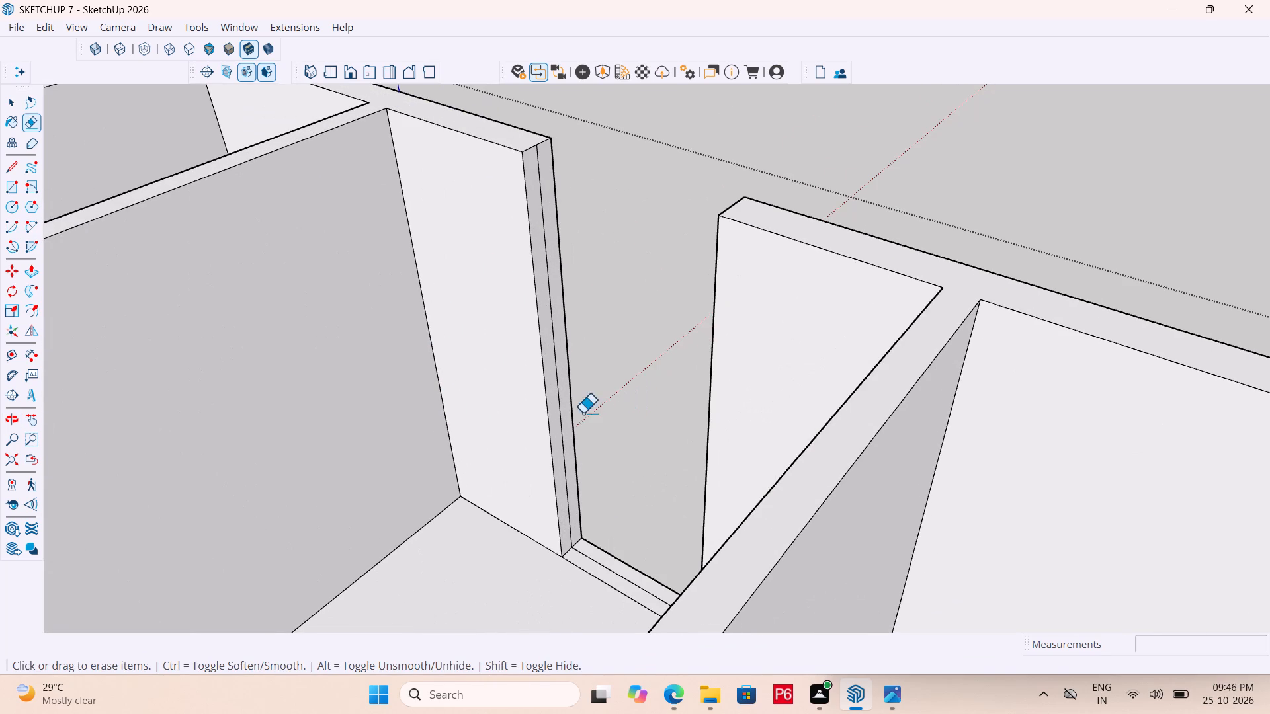
{"action": "left_click", "coordinate": [560, 414]}
{"action": "scroll", "coordinate": [515, 345], "scroll_direction": "down", "scroll_amount": 6}
{"action": "middle_click_drag", "start_coordinate": [473, 373], "coordinate": [796, 416]}
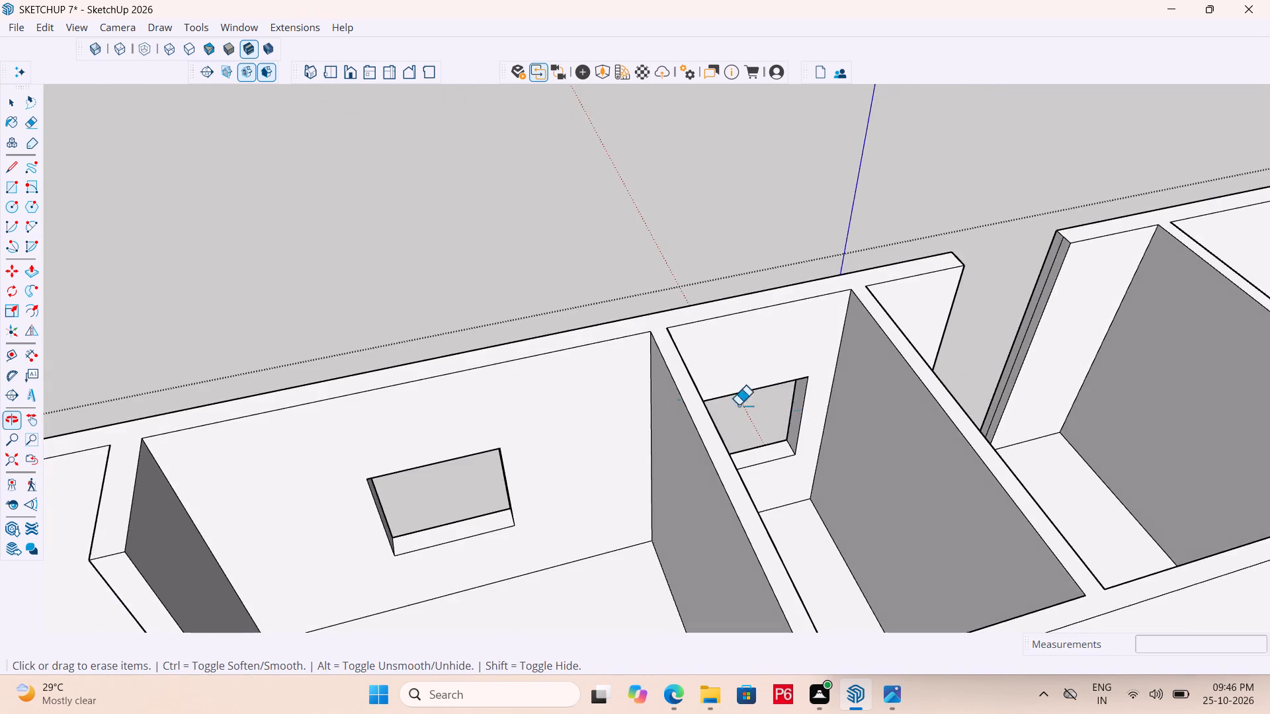
{"action": "scroll", "coordinate": [305, 420], "scroll_direction": "down", "scroll_amount": 7}
{"action": "scroll", "coordinate": [410, 457], "scroll_direction": "up", "scroll_amount": 1}
{"action": "middle_click_drag", "start_coordinate": [443, 464], "coordinate": [698, 454]}
{"action": "scroll", "coordinate": [838, 298], "scroll_direction": "up", "scroll_amount": 10}
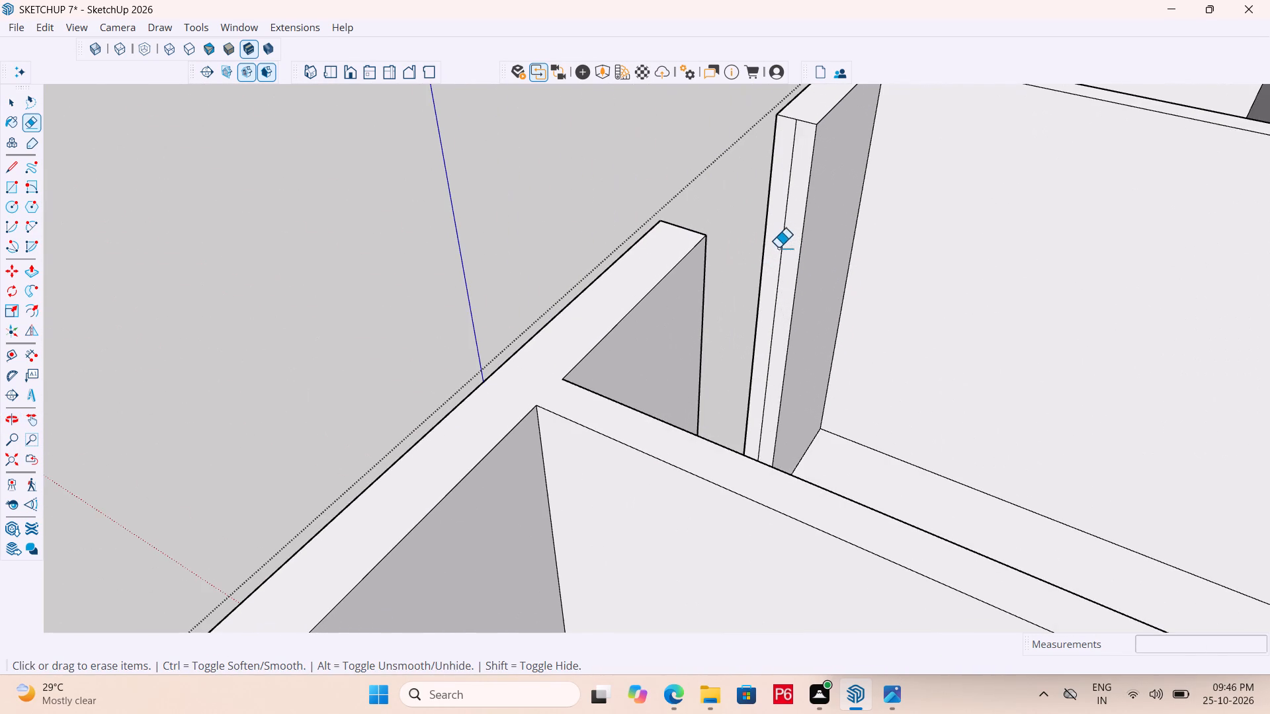
{"action": "left_click", "coordinate": [777, 247]}
Place a guide 3'6" below the wall top on the open gap's jamb, and another 4' below that guide.
{"action": "scroll", "coordinate": [702, 305], "scroll_direction": "down", "scroll_amount": 6}
{"action": "middle_click_drag", "start_coordinate": [597, 421], "coordinate": [518, 469]}
{"action": "middle_click_drag", "start_coordinate": [591, 460], "coordinate": [571, 461]}
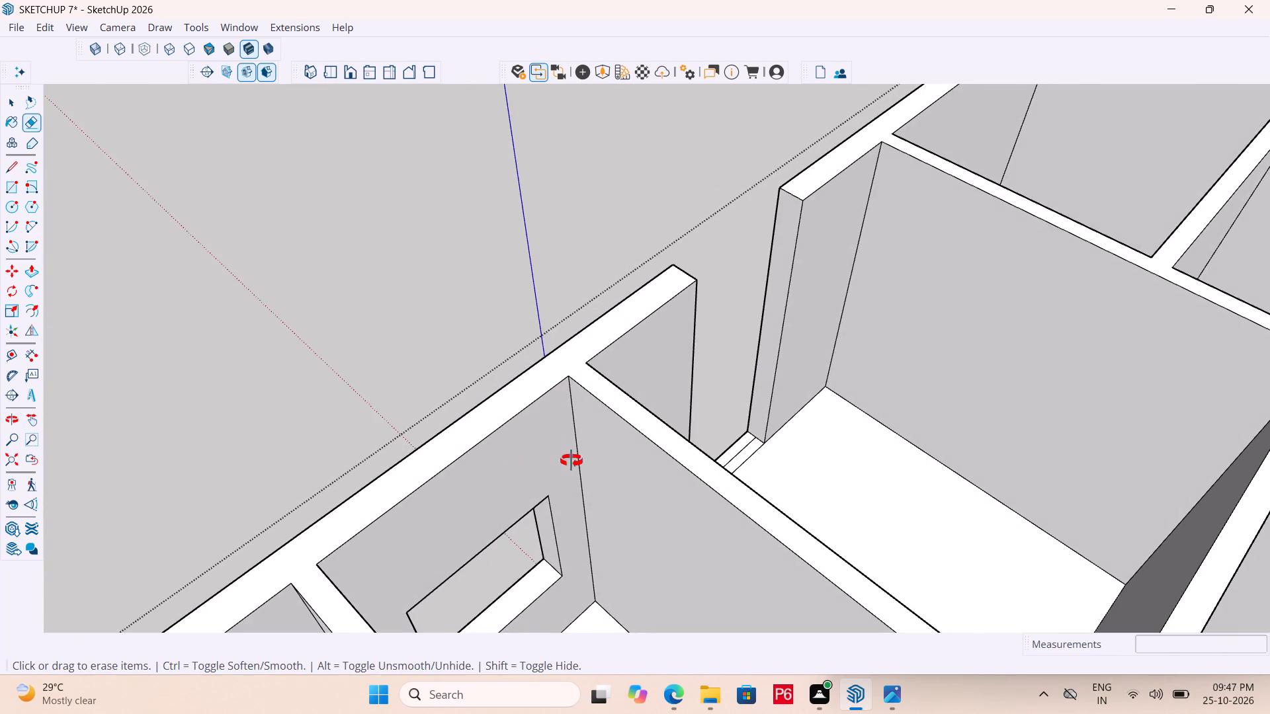
{"action": "middle_click_drag", "start_coordinate": [571, 461], "coordinate": [564, 479]}
{"action": "scroll", "coordinate": [784, 237], "scroll_direction": "up", "scroll_amount": 3}
{"action": "key", "text": "t"}
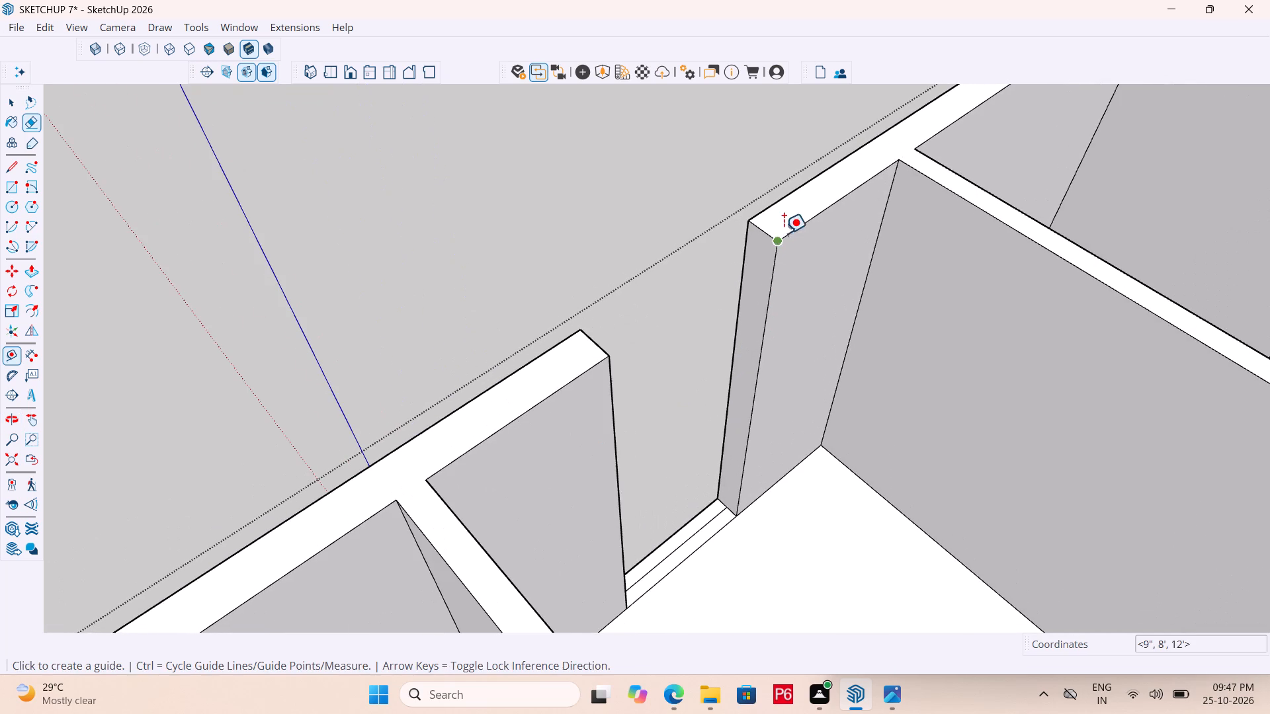
{"action": "left_click", "coordinate": [761, 231]}
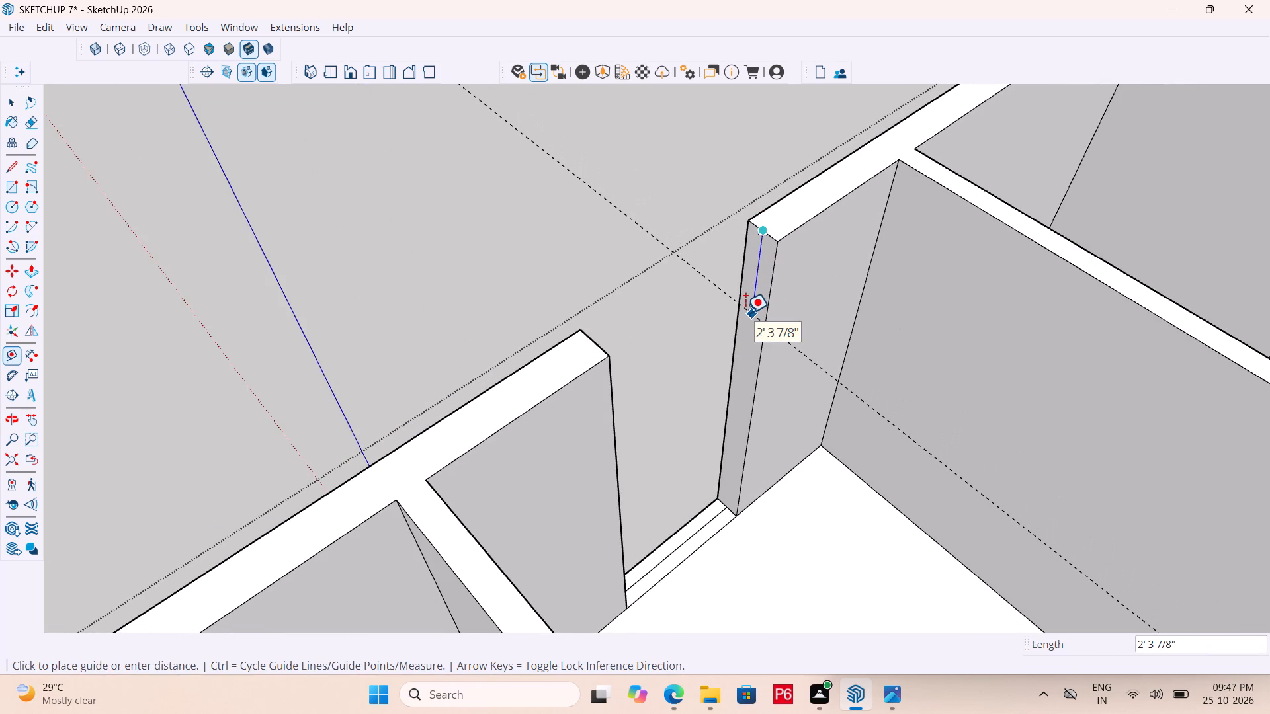
{"action": "type", "text": "3'6\""}
{"action": "key", "text": "Return"}
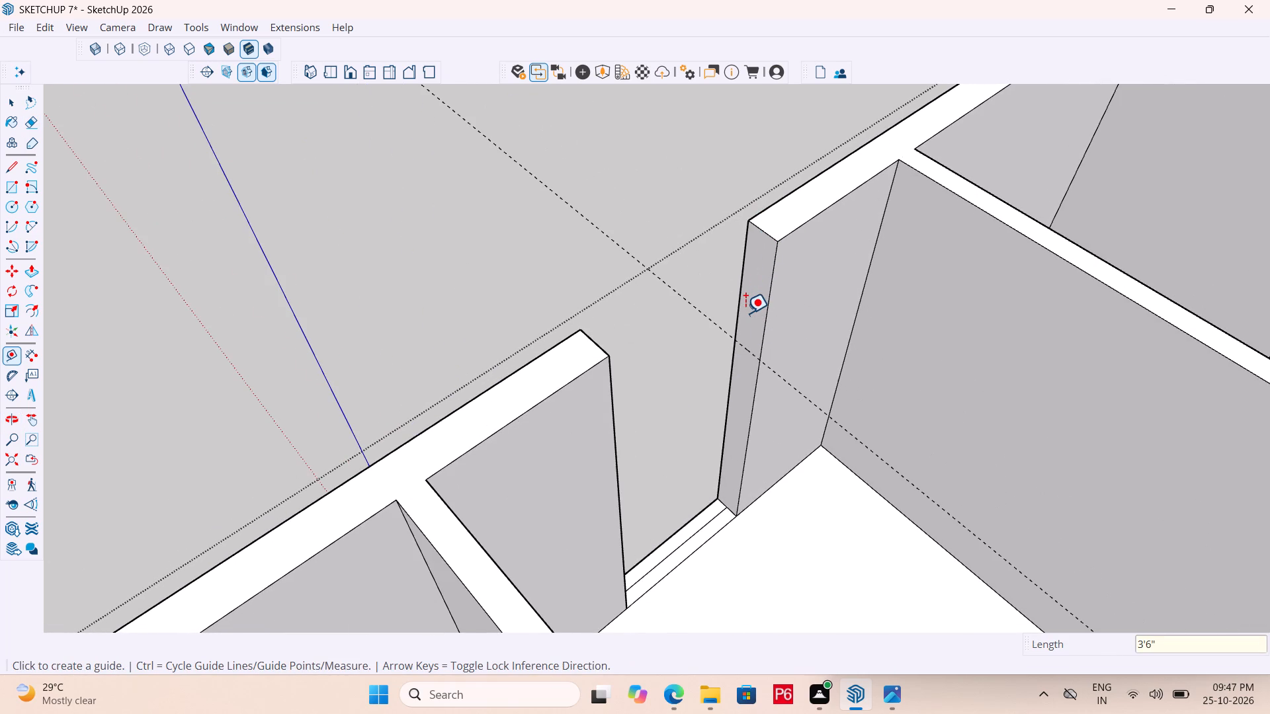
{"action": "scroll", "coordinate": [743, 442], "scroll_direction": "up", "scroll_amount": 3}
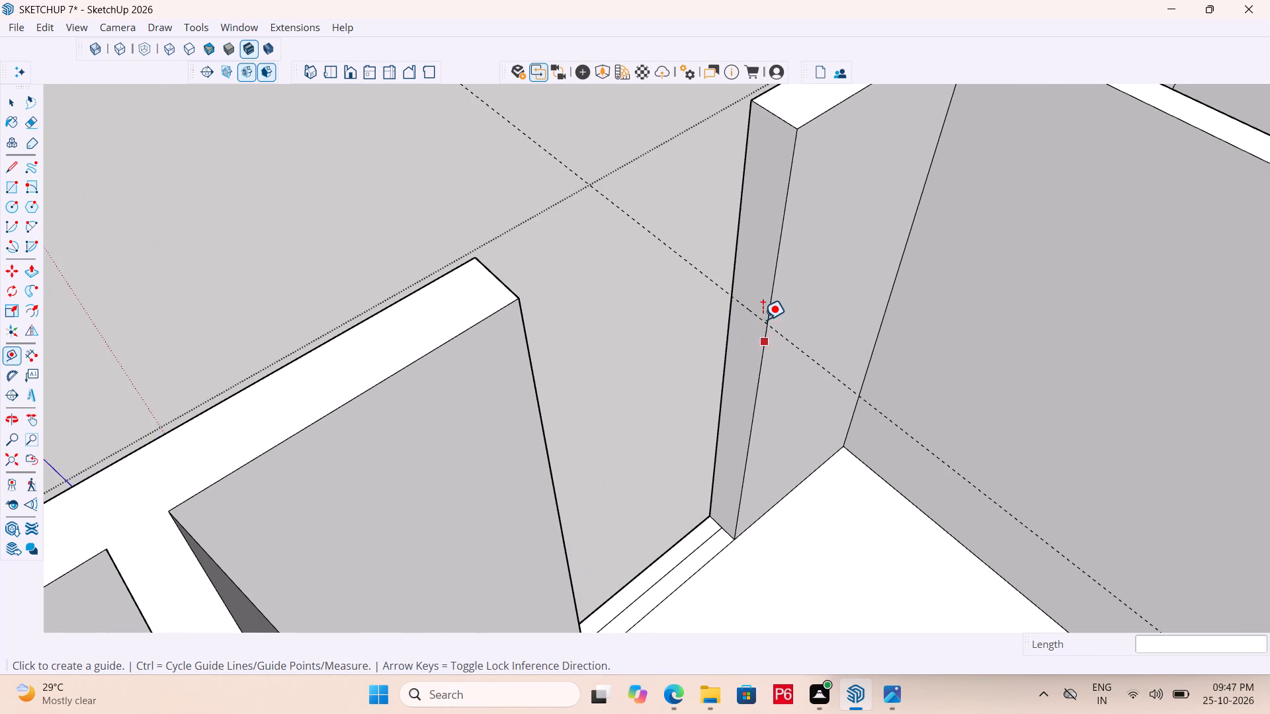
{"action": "left_click", "coordinate": [756, 320]}
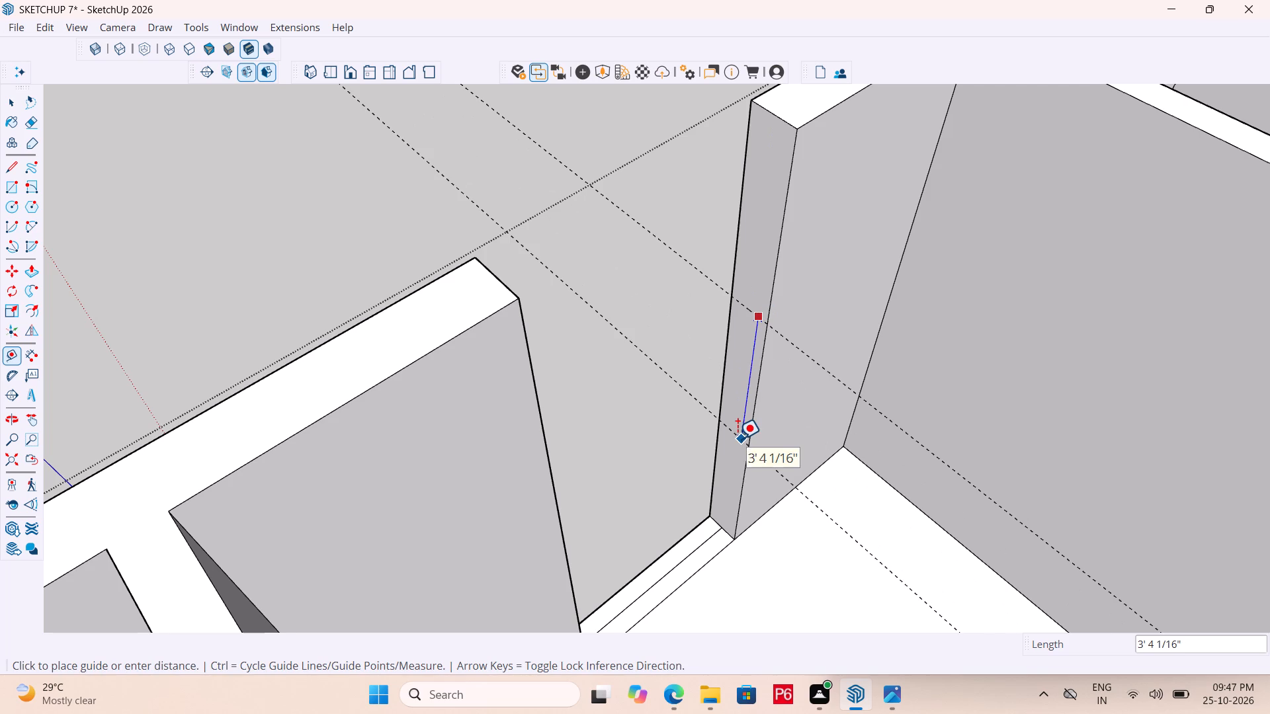
{"action": "type", "text": "4'"}
{"action": "key", "text": "Return"}
Draw 9" lines across the jamb along both guides, and erase the guides.
{"action": "key", "text": "l"}
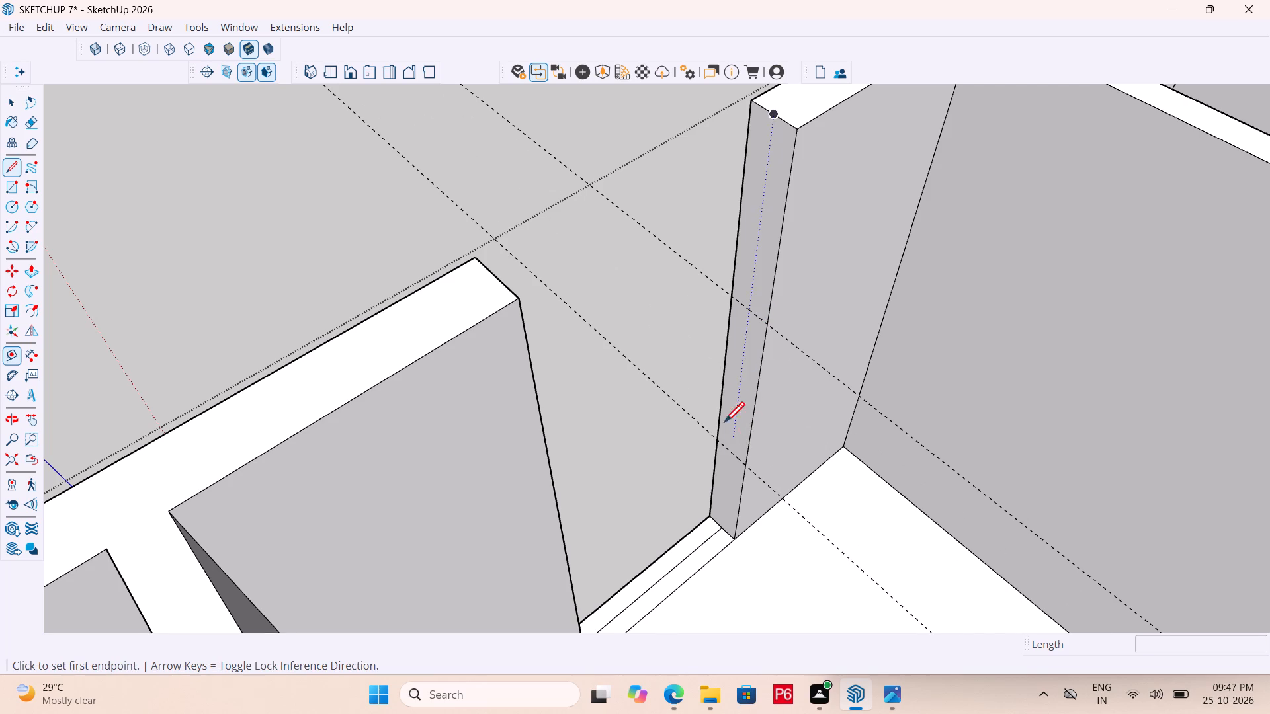
{"action": "left_click", "coordinate": [734, 297]}
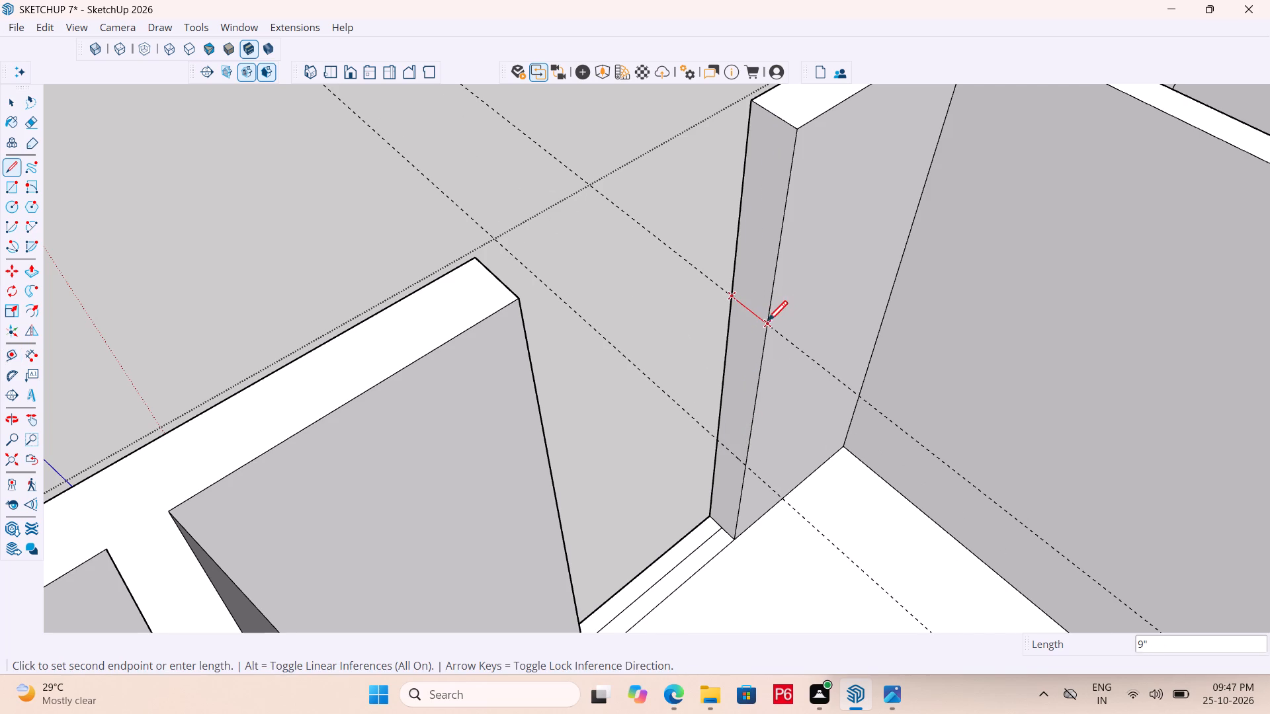
{"action": "left_click", "coordinate": [767, 323]}
{"action": "left_click_drag", "start_coordinate": [717, 442], "coordinate": [728, 452]}
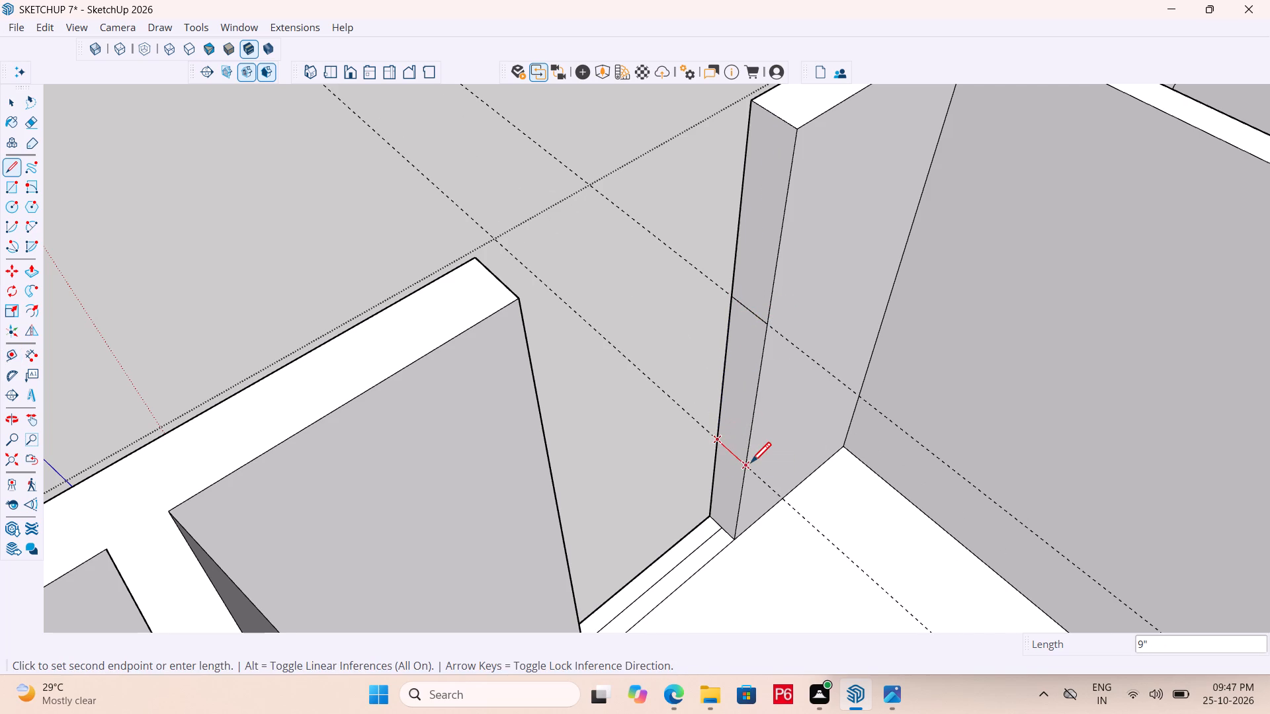
{"action": "left_click", "coordinate": [744, 465]}
{"action": "key", "text": "e"}
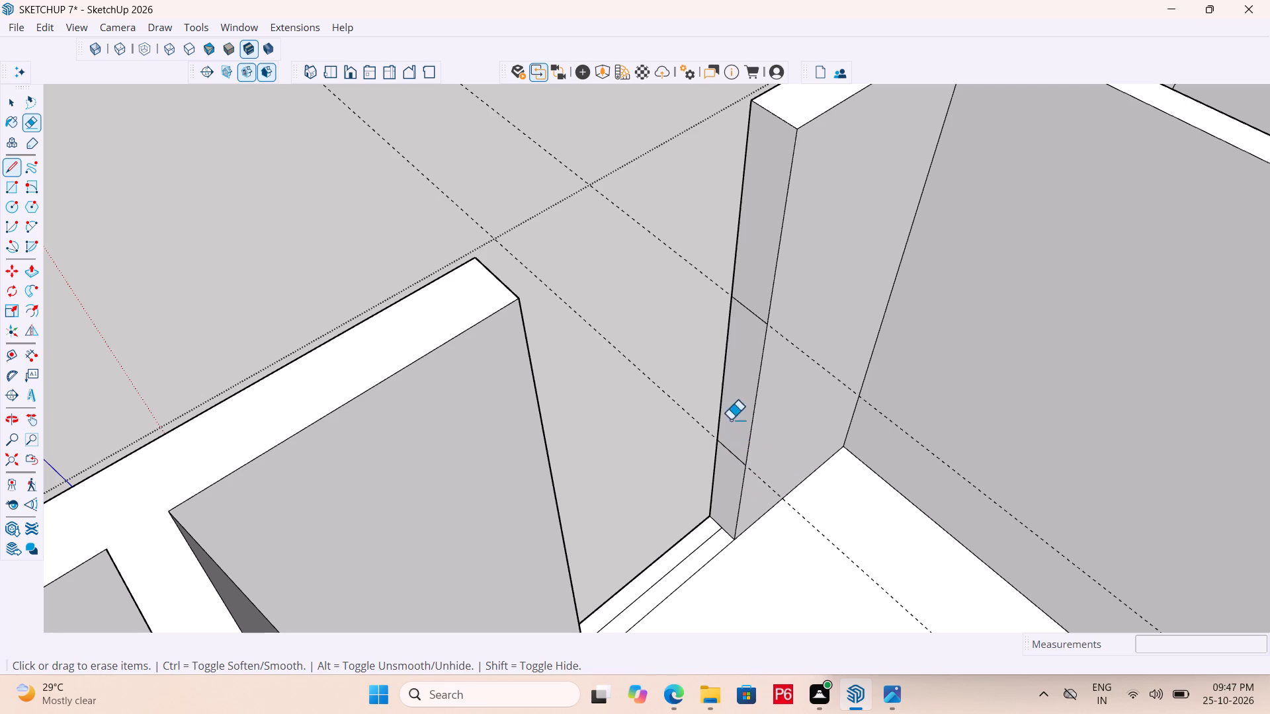
{"action": "left_click_drag", "start_coordinate": [707, 280], "coordinate": [642, 377]}
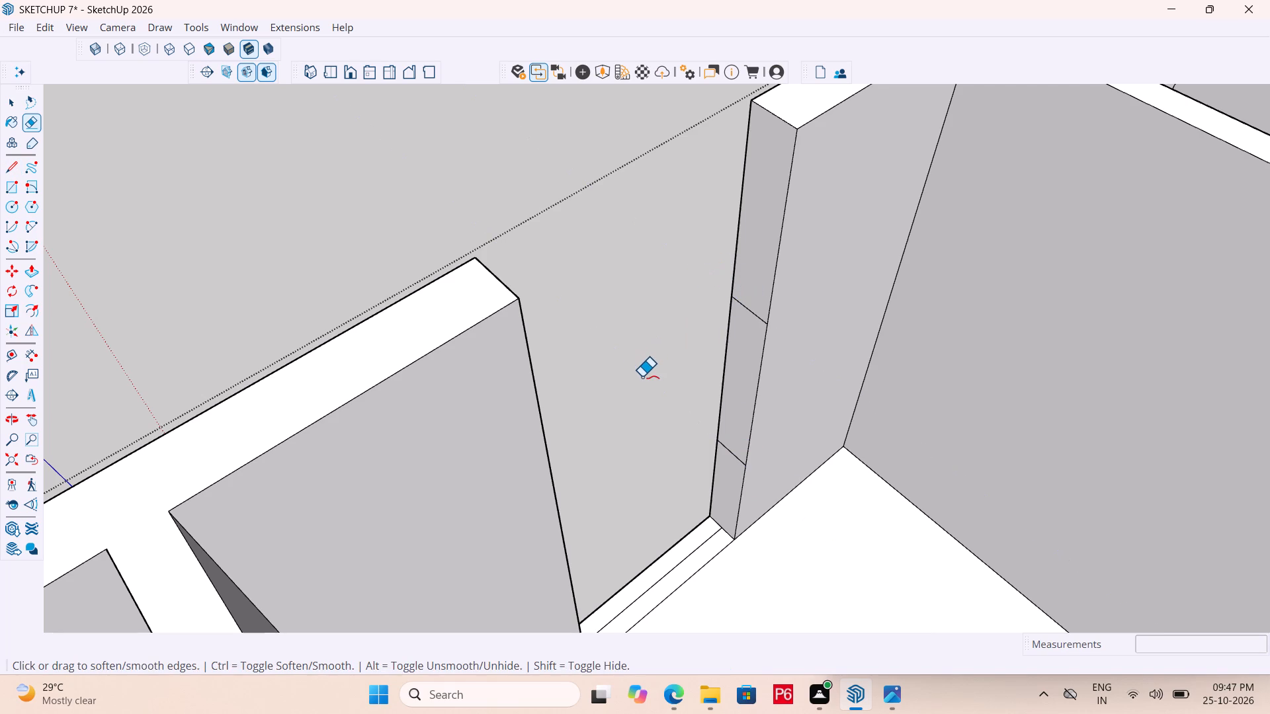
Save the model with the jamb divided for the window.
{"action": "key", "text": "ctrl+s"}
{"action": "key", "text": "ctrl+s"}
{"action": "key", "text": "ctrl+s"}
{"action": "key", "text": "ctrl+s"}
Push/Pull the jamb's top and bottom faces 4' across the gap to form wall above and below the window.
{"action": "key", "text": "p"}
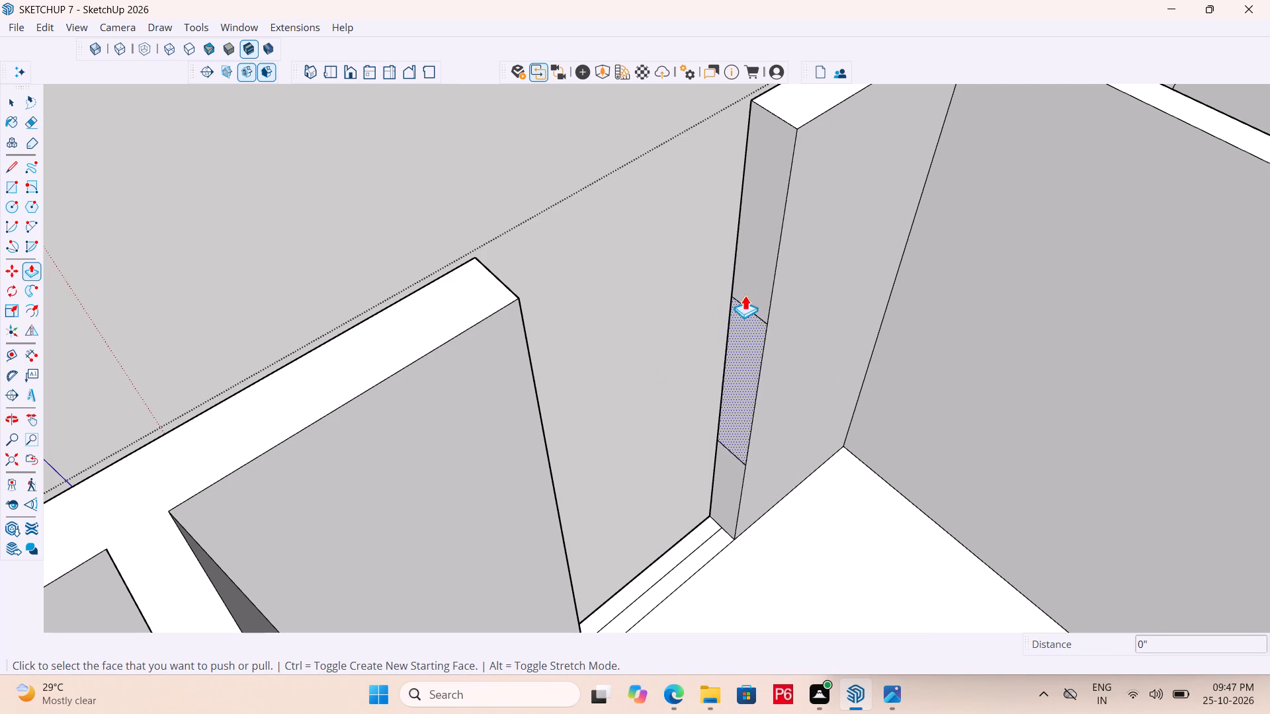
{"action": "left_click", "coordinate": [761, 277]}
{"action": "left_click", "coordinate": [540, 448]}
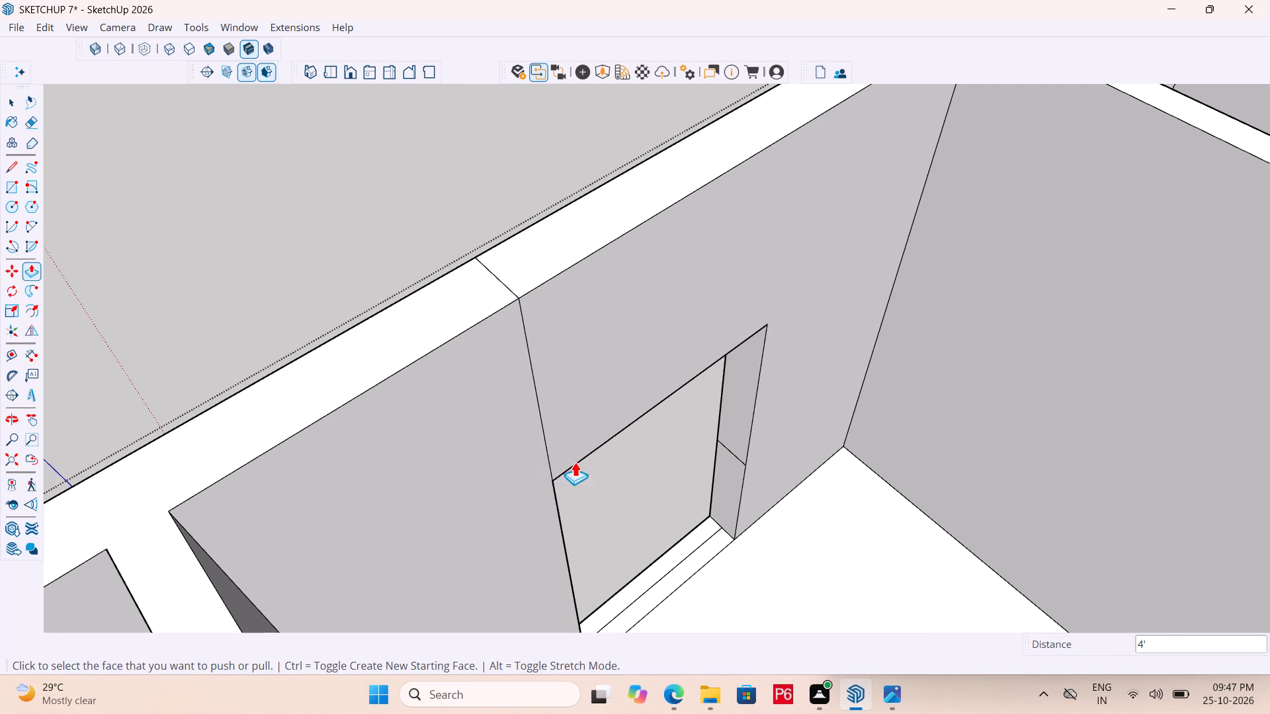
{"action": "double_click", "coordinate": [723, 489]}
Erase the leftover seam edges around the new window on the wall's inner face, top and outer face.
{"action": "scroll", "coordinate": [636, 441], "scroll_direction": "down", "scroll_amount": 4}
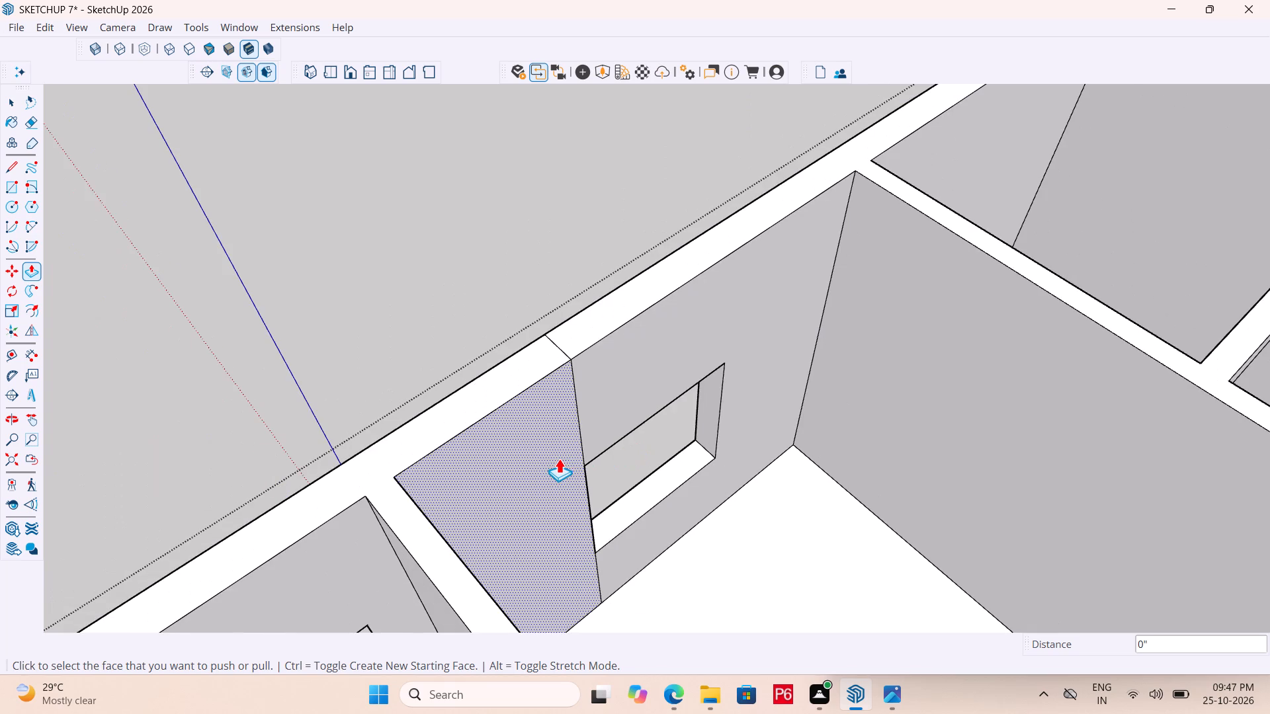
{"action": "key", "text": "e"}
{"action": "left_click_drag", "start_coordinate": [610, 387], "coordinate": [563, 404]}
{"action": "left_click_drag", "start_coordinate": [611, 570], "coordinate": [577, 580]}
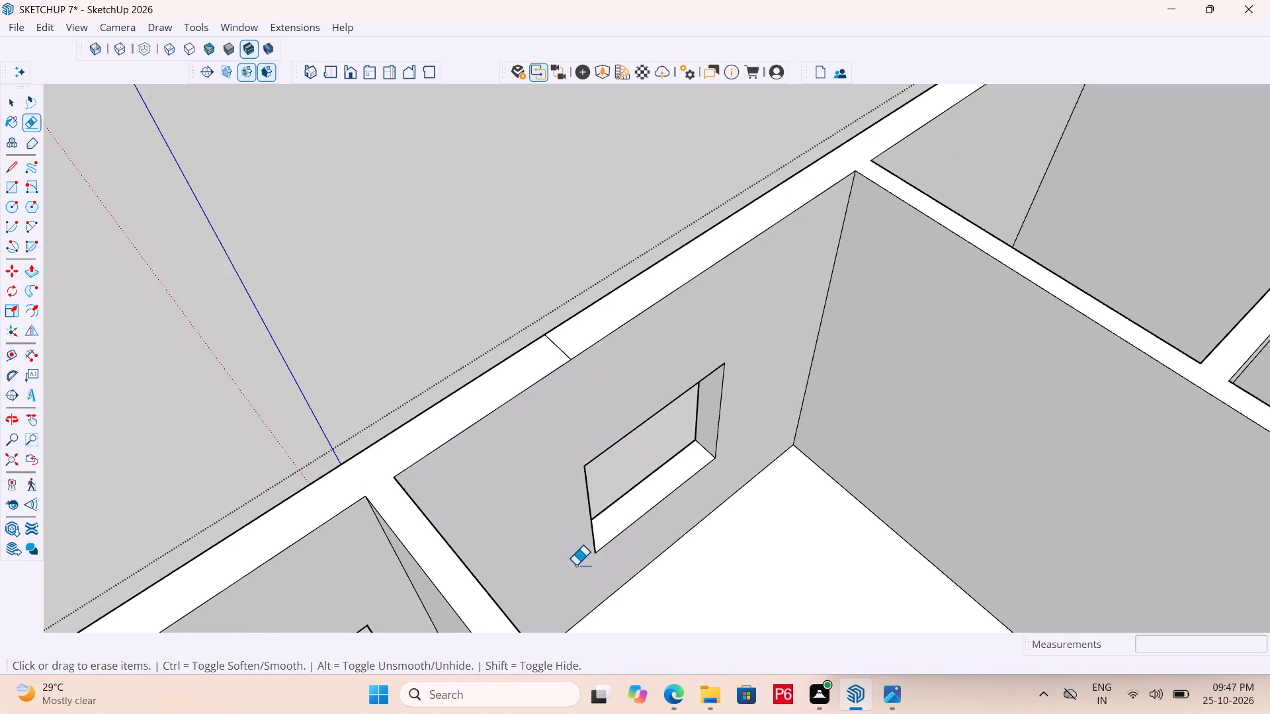
{"action": "left_click_drag", "start_coordinate": [560, 340], "coordinate": [548, 352]}
{"action": "middle_click_drag", "start_coordinate": [429, 485], "coordinate": [1202, 385]}
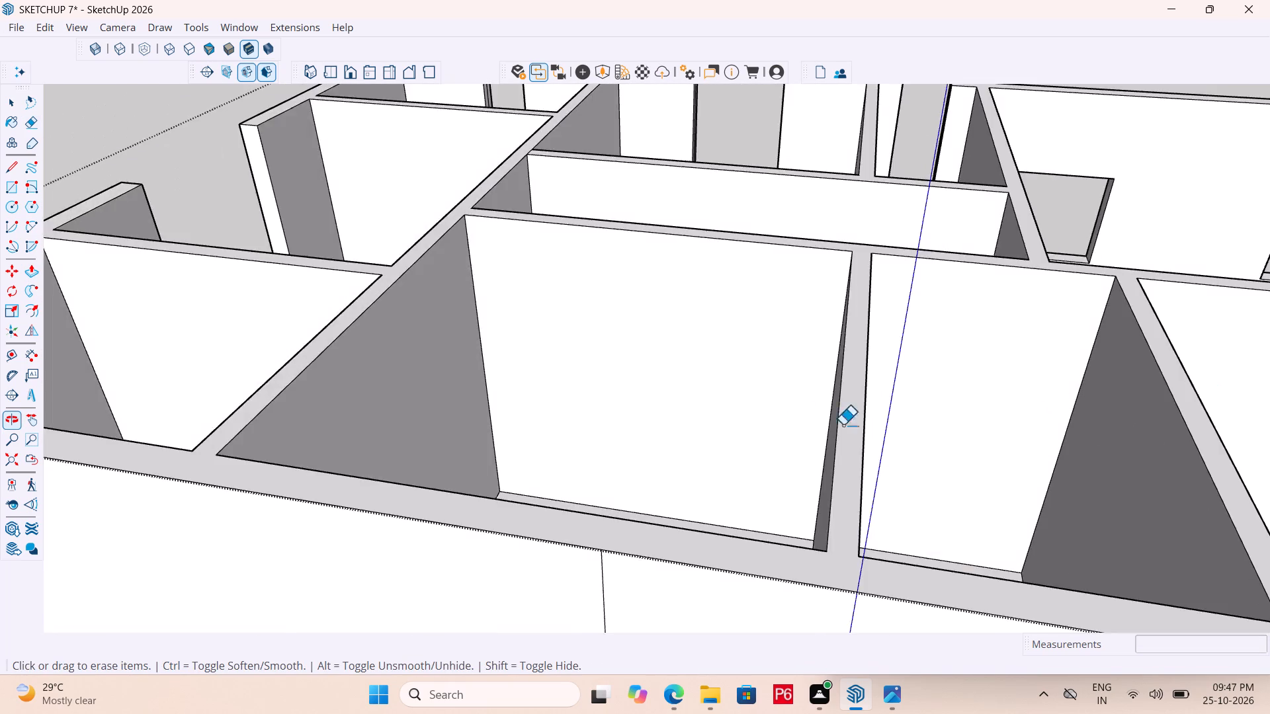
{"action": "scroll", "coordinate": [747, 420], "scroll_direction": "down", "scroll_amount": 6}
{"action": "scroll", "coordinate": [548, 432], "scroll_direction": "down", "scroll_amount": 4}
{"action": "scroll", "coordinate": [616, 567], "scroll_direction": "up", "scroll_amount": 4}
{"action": "left_click_drag", "start_coordinate": [615, 563], "coordinate": [601, 553]}
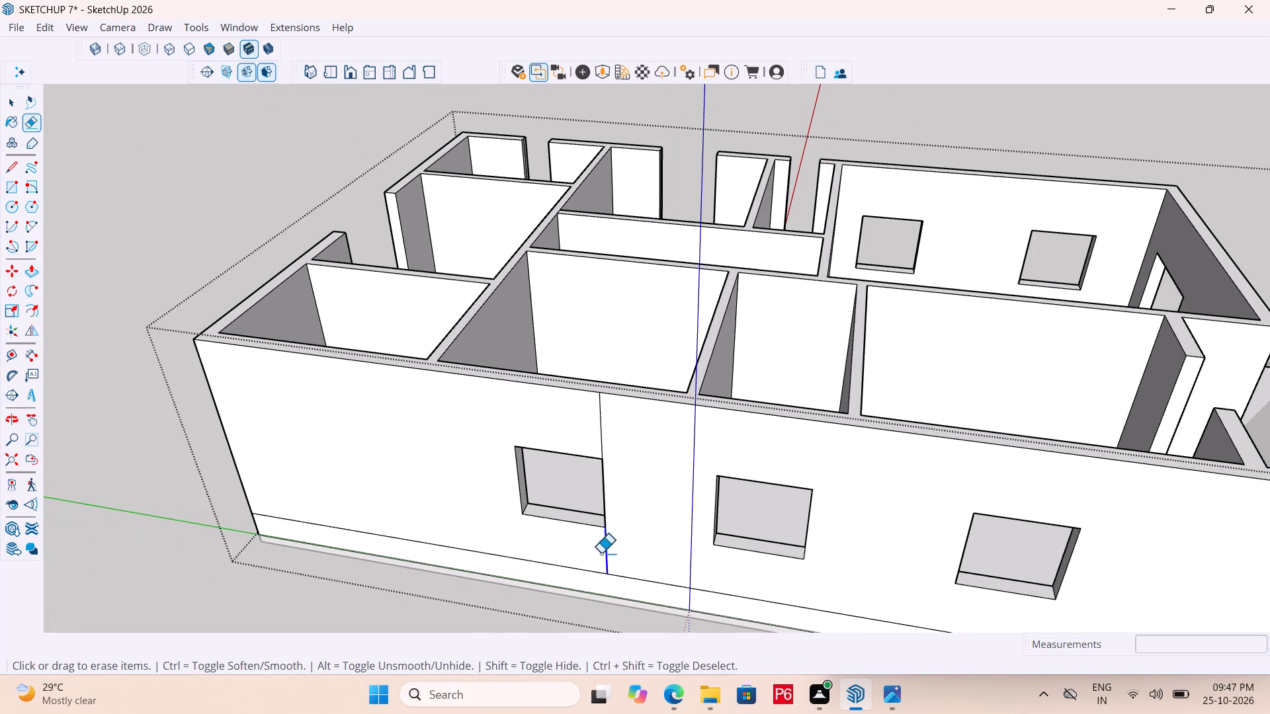
{"action": "left_click_drag", "start_coordinate": [601, 553], "coordinate": [600, 553]}
{"action": "left_click_drag", "start_coordinate": [614, 442], "coordinate": [614, 422]}
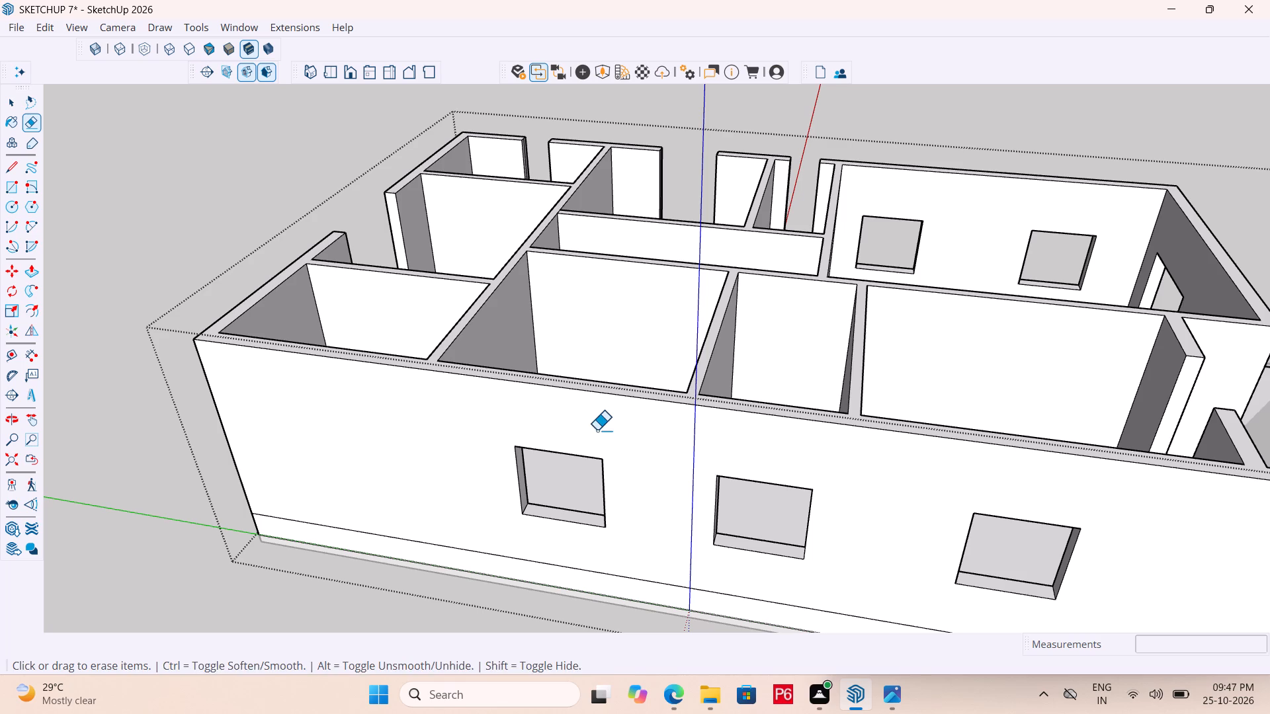
Save the model with the third side-wall window finished.
{"action": "key", "text": "ctrl+s"}
{"action": "key", "text": "ctrl+s"}
{"action": "key", "text": "ctrl+s"}
{"action": "key", "text": "ctrl+s"}
{"action": "key", "text": "ctrl+s"}
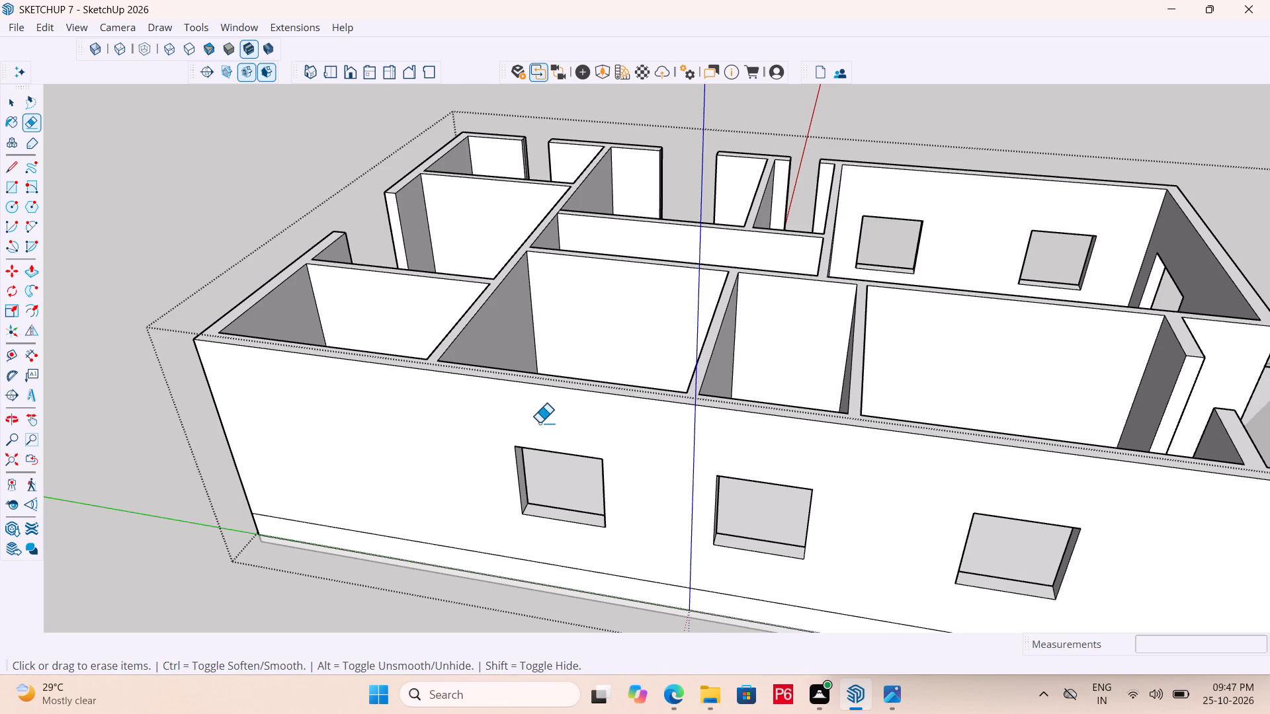
{"action": "key", "text": "ctrl+s"}
{"action": "key", "text": "ctrl+s"}
{"action": "key", "text": "ctrl+s"}
{"action": "key", "text": "ctrl+s"}
{"action": "key", "text": "ctrl+s"}
Place a guide 3'6" below the wall top on the jamb of the open gap in the short end wall.
{"action": "scroll", "coordinate": [524, 384], "scroll_direction": "down", "scroll_amount": 7}
{"action": "middle_click_drag", "start_coordinate": [484, 385], "coordinate": [93, 456]}
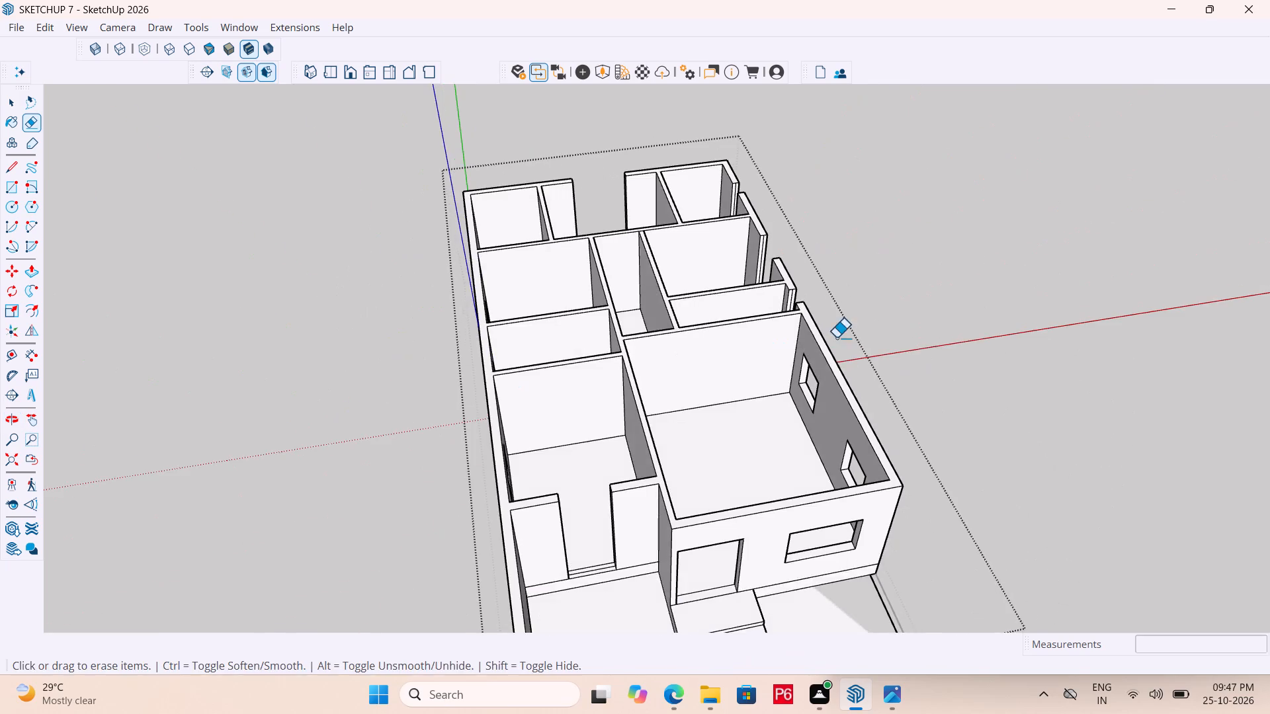
{"action": "middle_click_drag", "start_coordinate": [825, 338], "coordinate": [227, 355]}
{"action": "scroll", "coordinate": [775, 196], "scroll_direction": "up", "scroll_amount": 6}
{"action": "middle_click_drag", "start_coordinate": [689, 172], "coordinate": [1008, 349]}
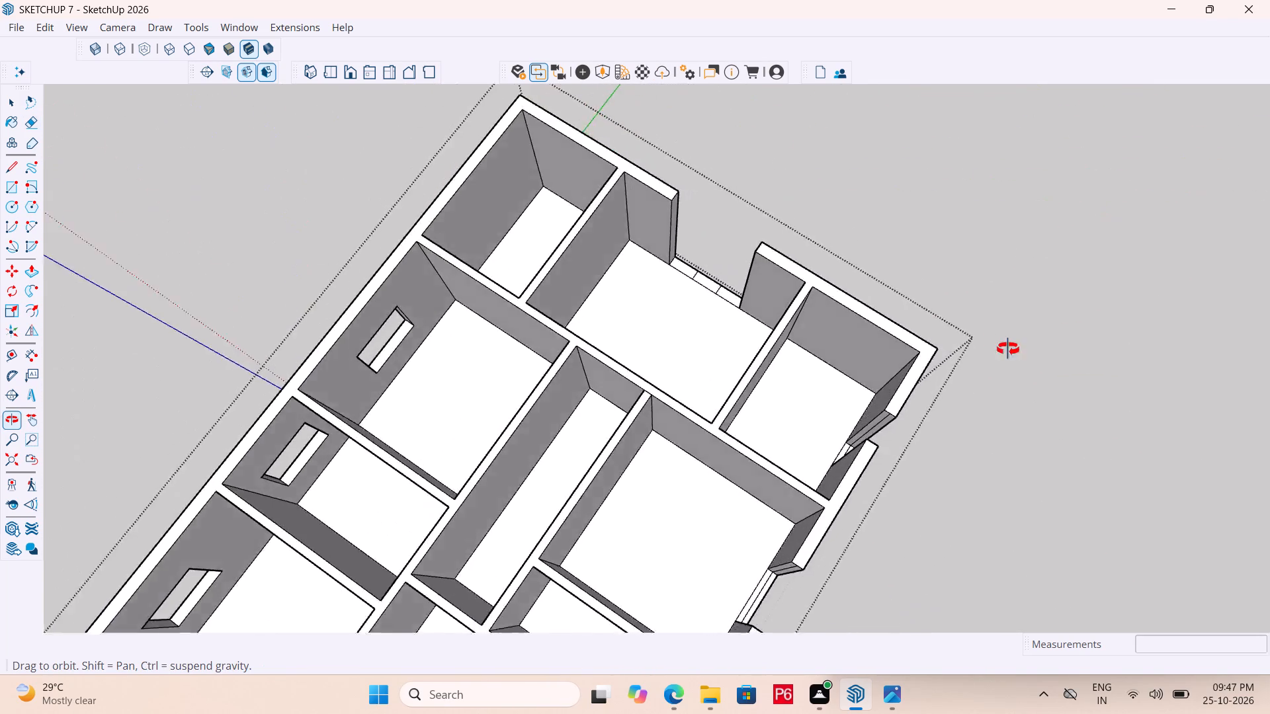
{"action": "middle_click_drag", "start_coordinate": [1008, 349], "coordinate": [833, 270]}
{"action": "scroll", "coordinate": [811, 251], "scroll_direction": "up", "scroll_amount": 4}
{"action": "middle_click_drag", "start_coordinate": [673, 337], "coordinate": [1269, 305]}
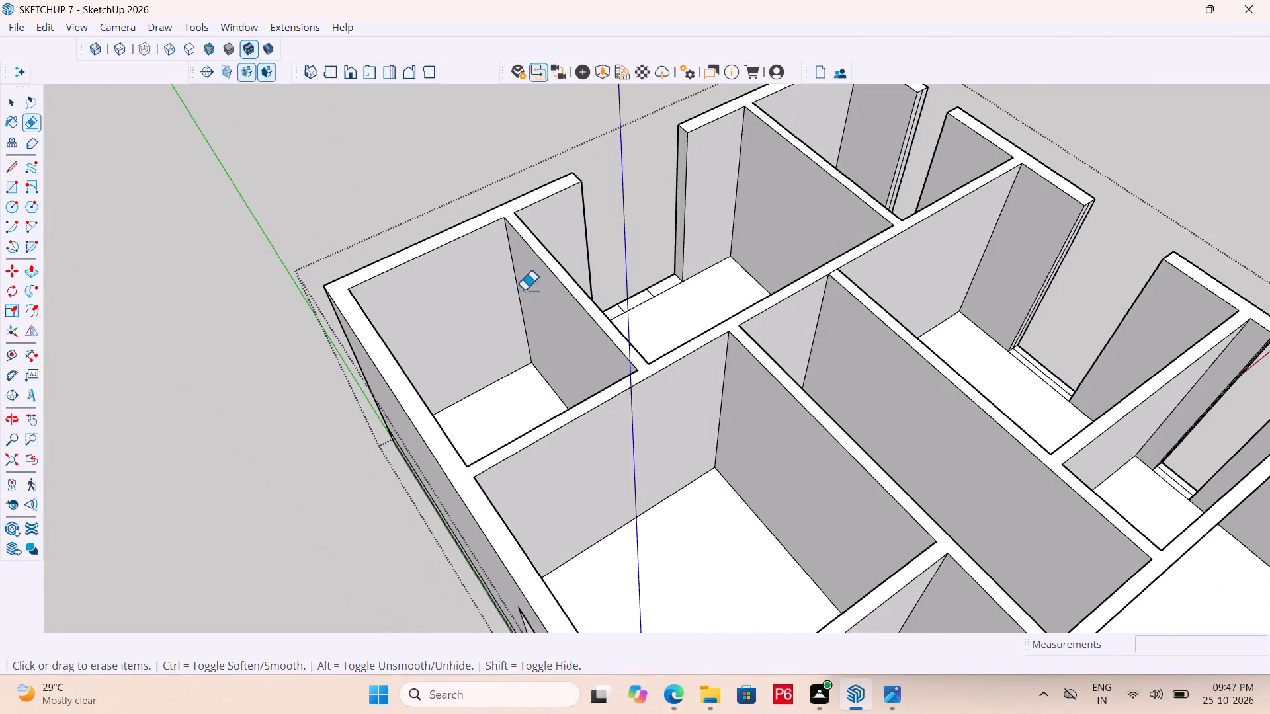
{"action": "middle_click_drag", "start_coordinate": [423, 305], "coordinate": [1145, 288]}
{"action": "scroll", "coordinate": [682, 290], "scroll_direction": "up", "scroll_amount": 5}
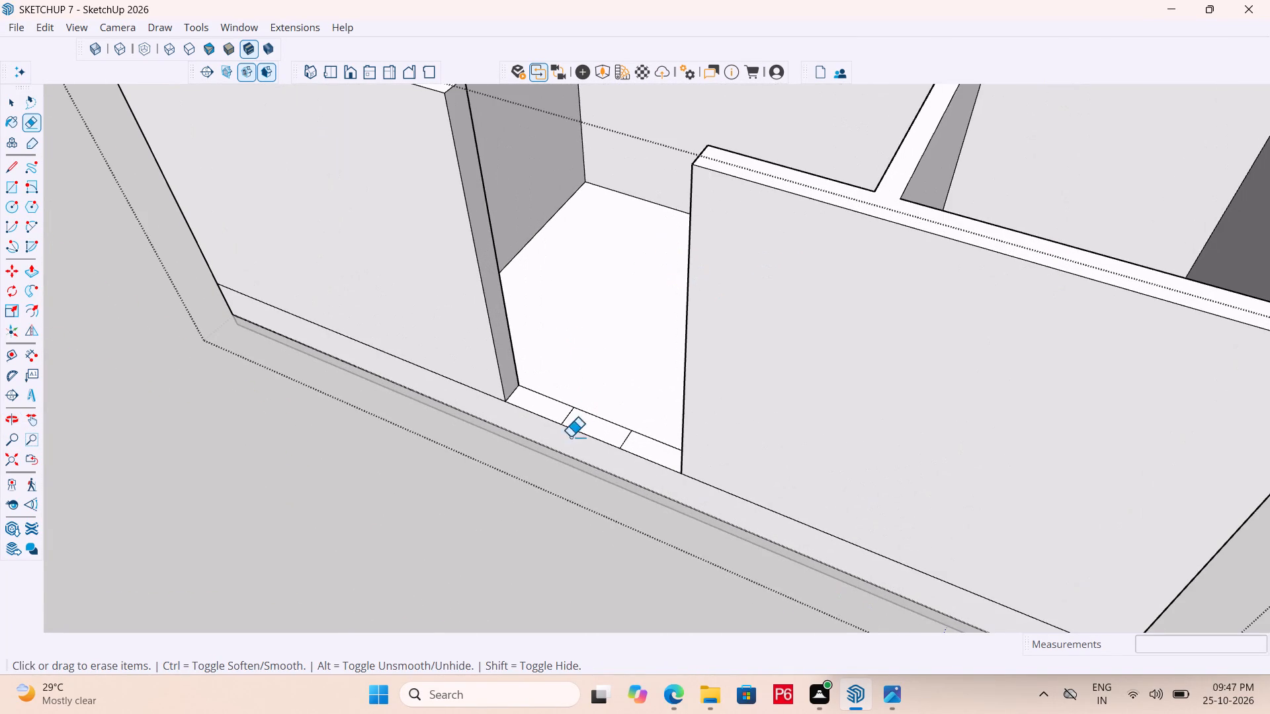
{"action": "scroll", "coordinate": [552, 458], "scroll_direction": "down", "scroll_amount": 4}
{"action": "middle_click_drag", "start_coordinate": [523, 314], "coordinate": [517, 270]}
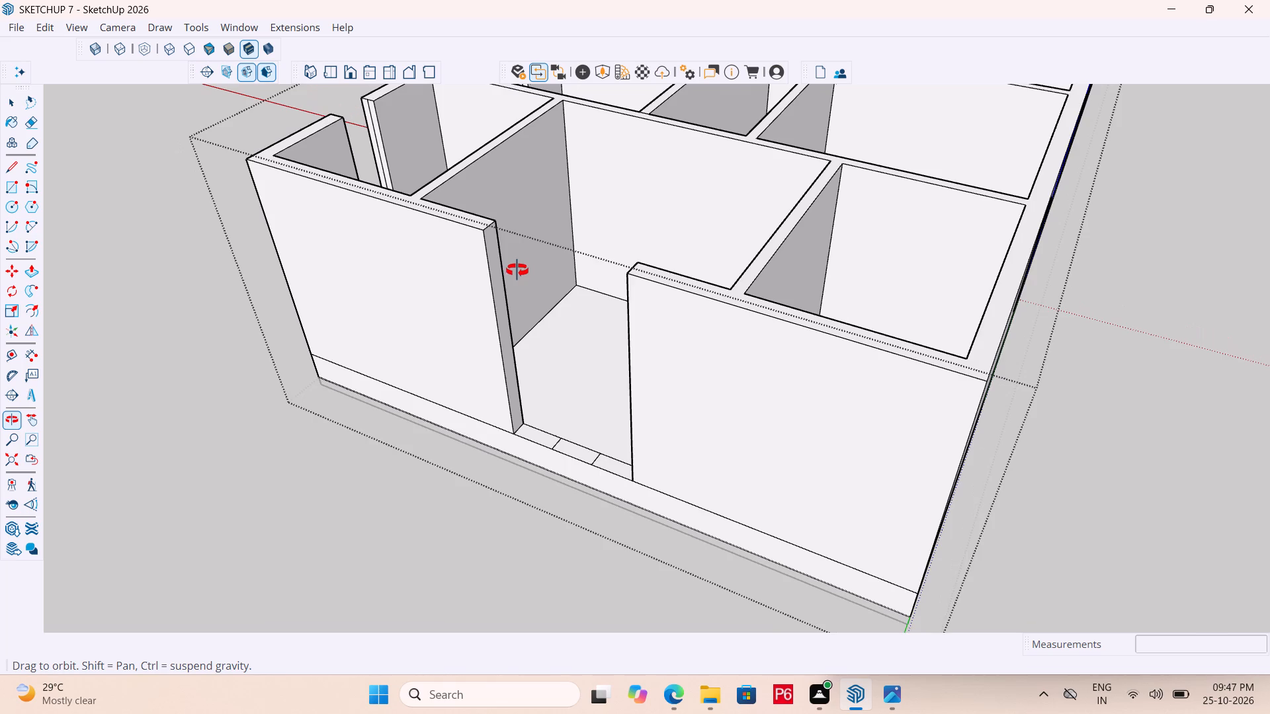
{"action": "middle_click_drag", "start_coordinate": [517, 270], "coordinate": [508, 286]}
{"action": "scroll", "coordinate": [511, 273], "scroll_direction": "up", "scroll_amount": 4}
{"action": "scroll", "coordinate": [465, 224], "scroll_direction": "up", "scroll_amount": 3}
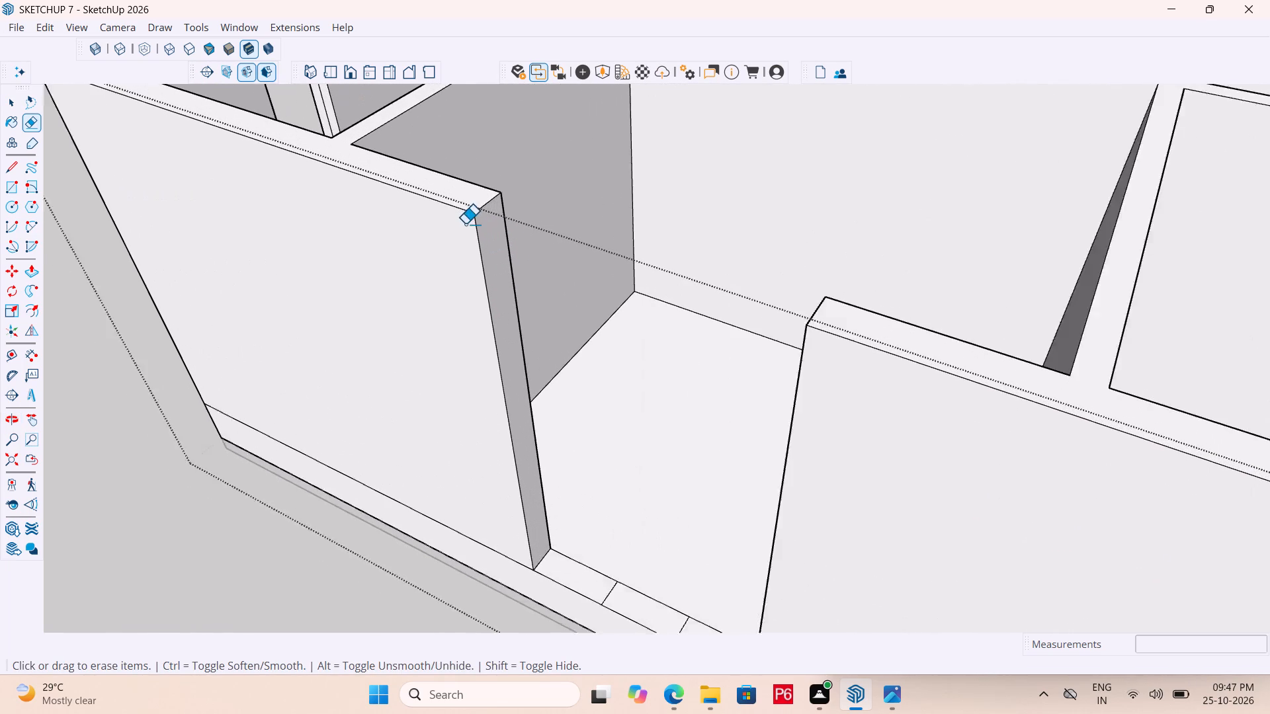
{"action": "scroll", "coordinate": [465, 224], "scroll_direction": "up", "scroll_amount": 1}
{"action": "key", "text": "t"}
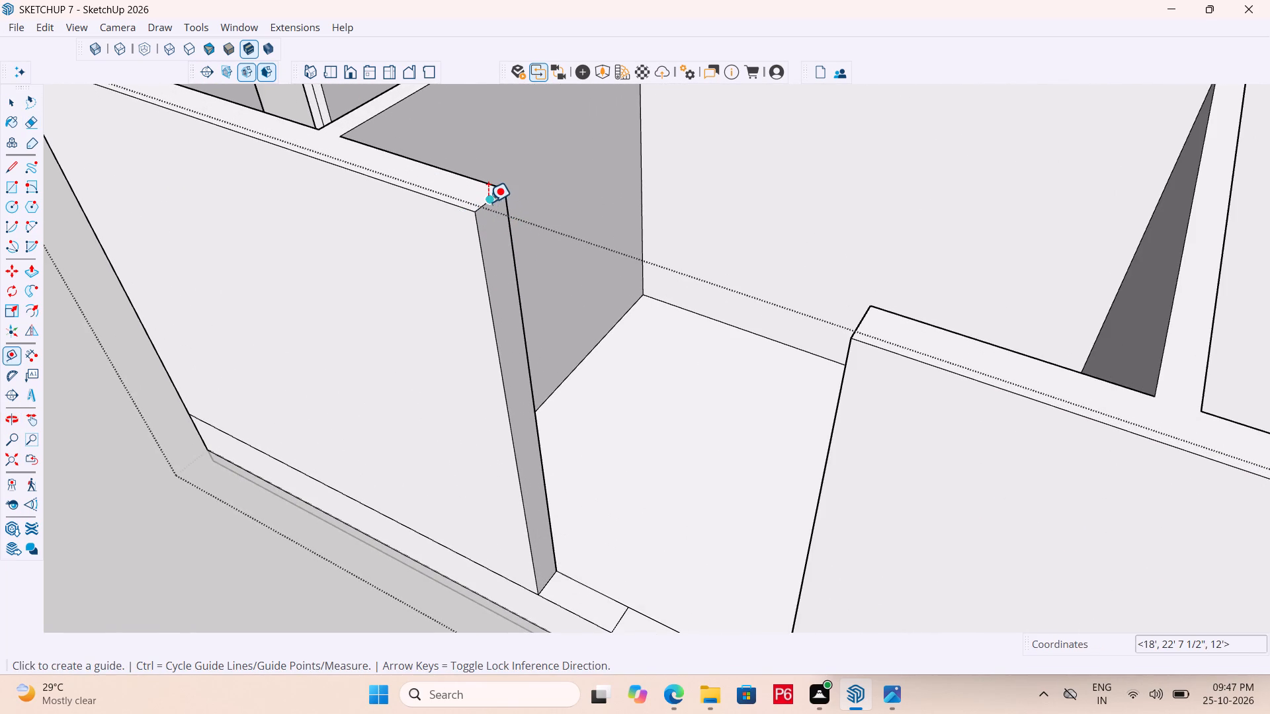
{"action": "left_click", "coordinate": [488, 202]}
{"action": "type", "text": "3'6\""}
{"action": "key", "text": "Return"}
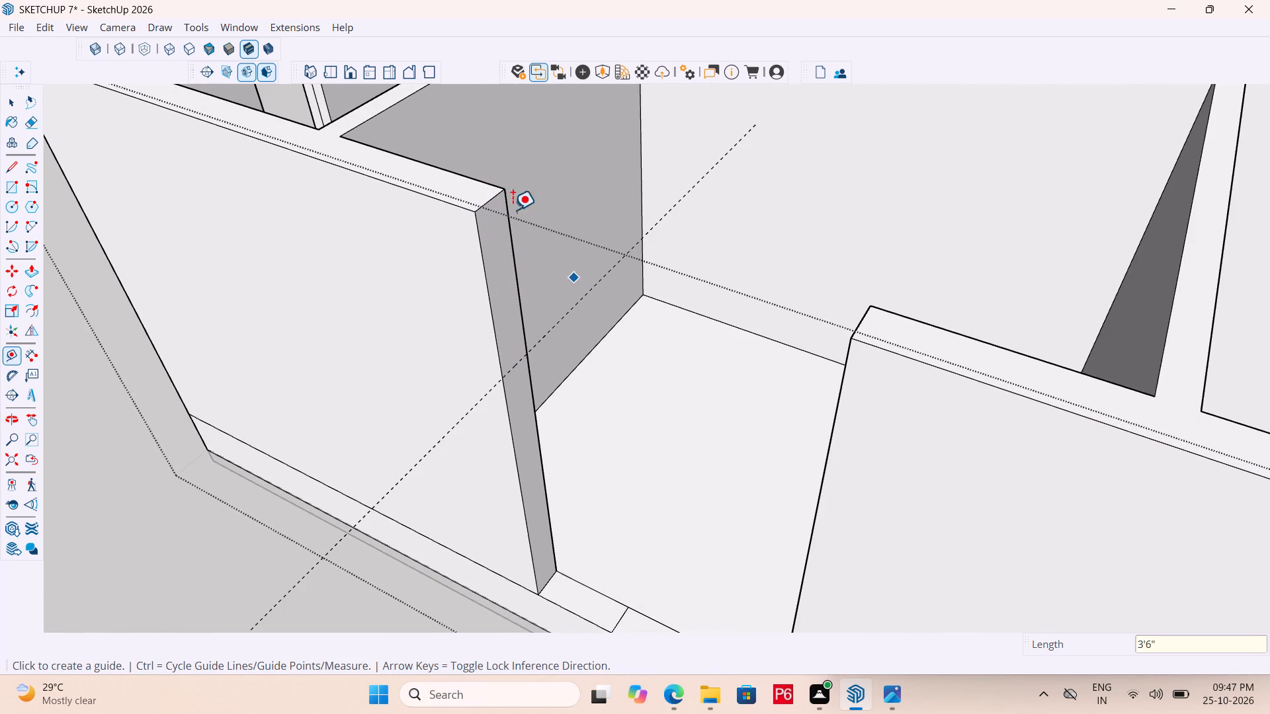
Place a second guide on the end-wall jamb, 4' below the first guide.
{"action": "scroll", "coordinate": [500, 204], "scroll_direction": "down", "scroll_amount": 5}
{"action": "scroll", "coordinate": [554, 450], "scroll_direction": "up", "scroll_amount": 6}
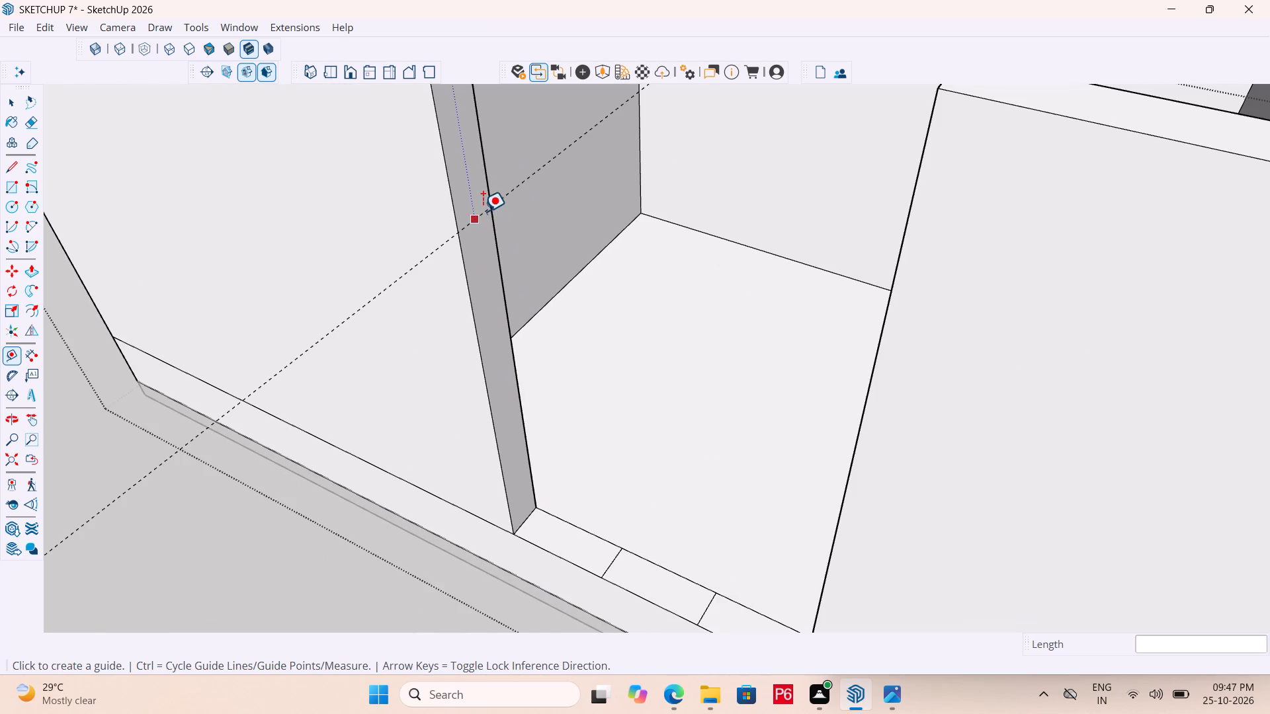
{"action": "scroll", "coordinate": [483, 211], "scroll_direction": "up", "scroll_amount": 2}
{"action": "left_click", "coordinate": [482, 210]}
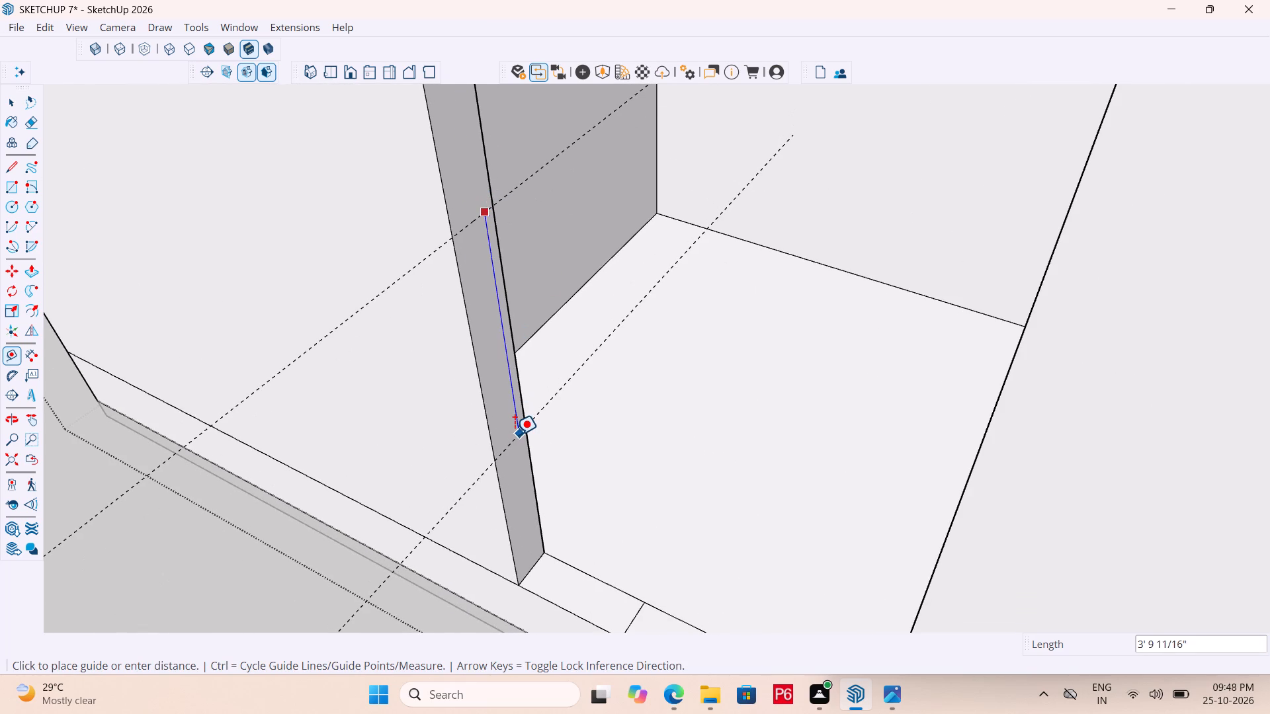
{"action": "type", "text": "4'"}
{"action": "key", "text": "Return"}
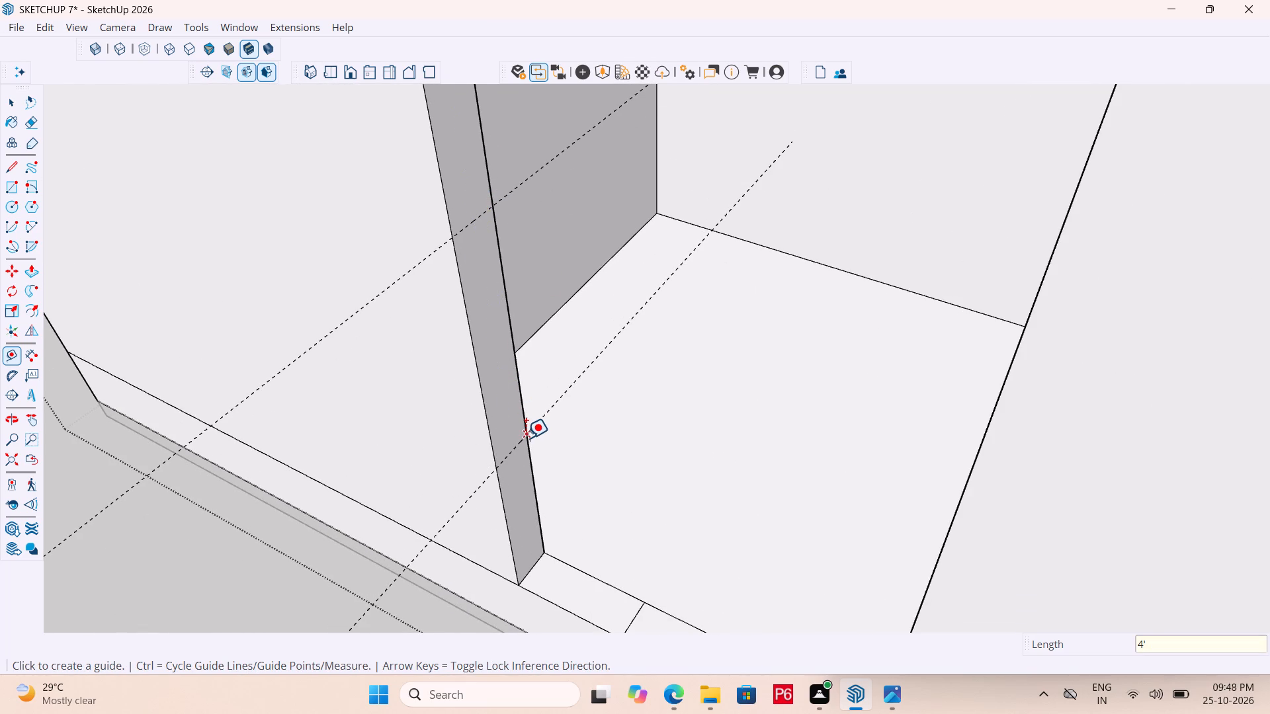
Draw 9" lines across the end-wall jamb along both guides, and erase the guides.
{"action": "key", "text": "l"}
{"action": "left_click", "coordinate": [526, 435]}
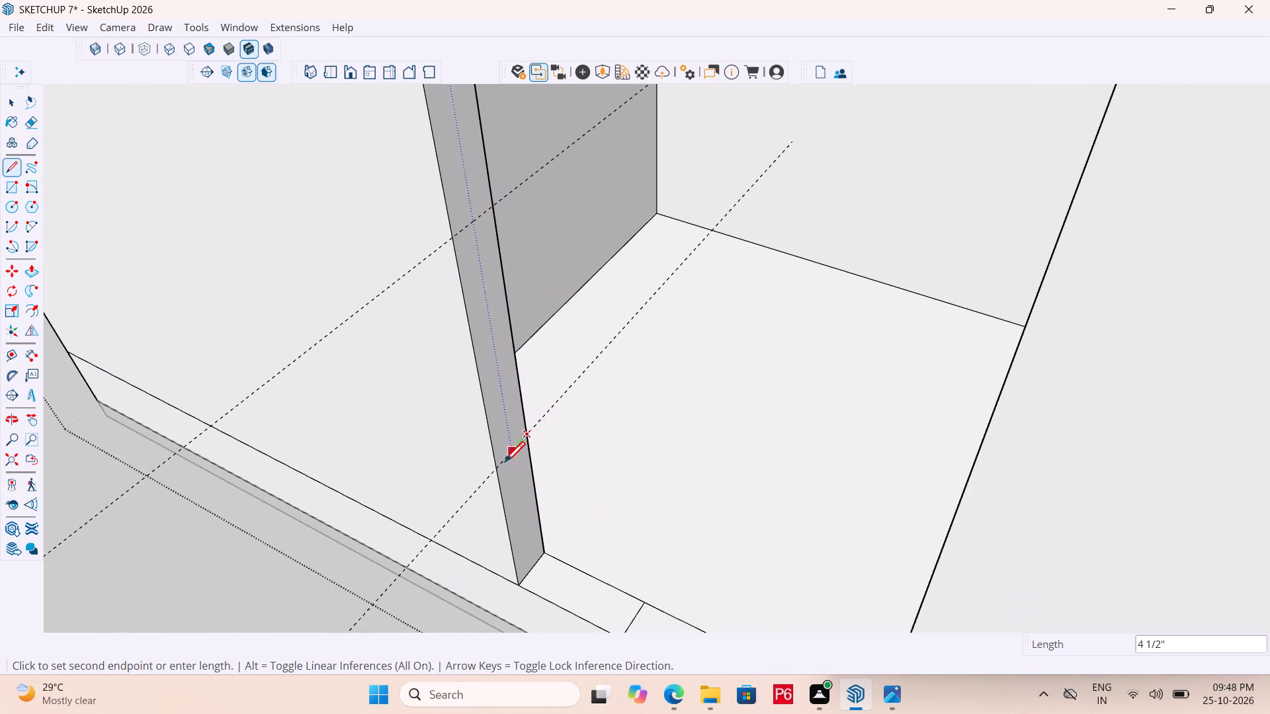
{"action": "left_click_drag", "start_coordinate": [495, 473], "coordinate": [497, 465]}
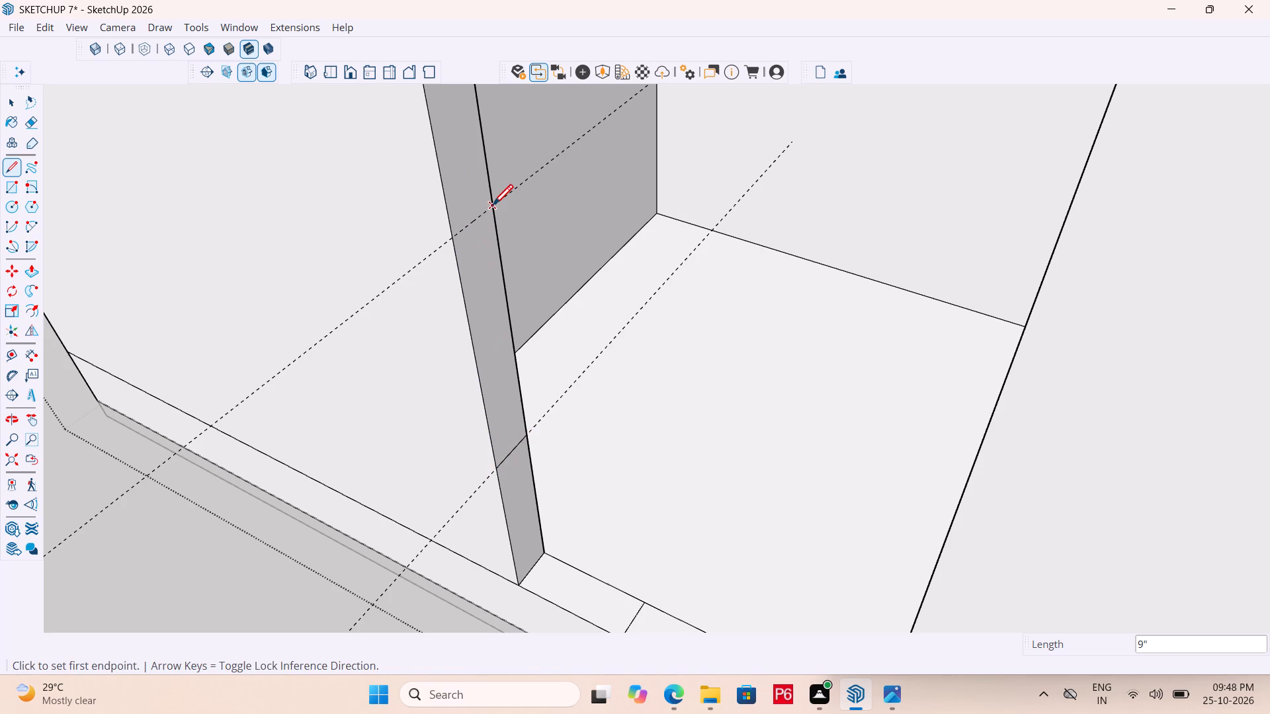
{"action": "left_click", "coordinate": [493, 207]}
{"action": "left_click", "coordinate": [450, 241]}
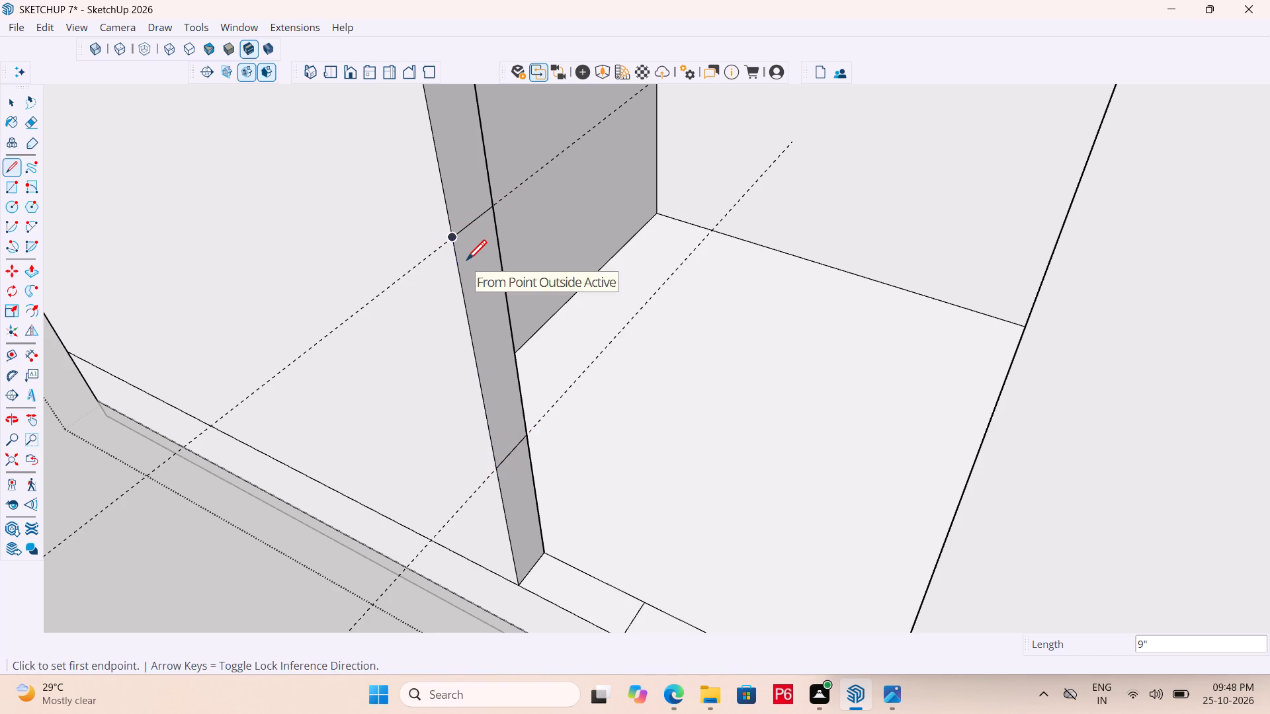
{"action": "key", "text": "e"}
{"action": "left_click_drag", "start_coordinate": [411, 262], "coordinate": [427, 281]}
{"action": "left_click", "coordinate": [482, 498]}
{"action": "left_click_drag", "start_coordinate": [480, 489], "coordinate": [478, 475]}
{"action": "left_click", "coordinate": [478, 475]}
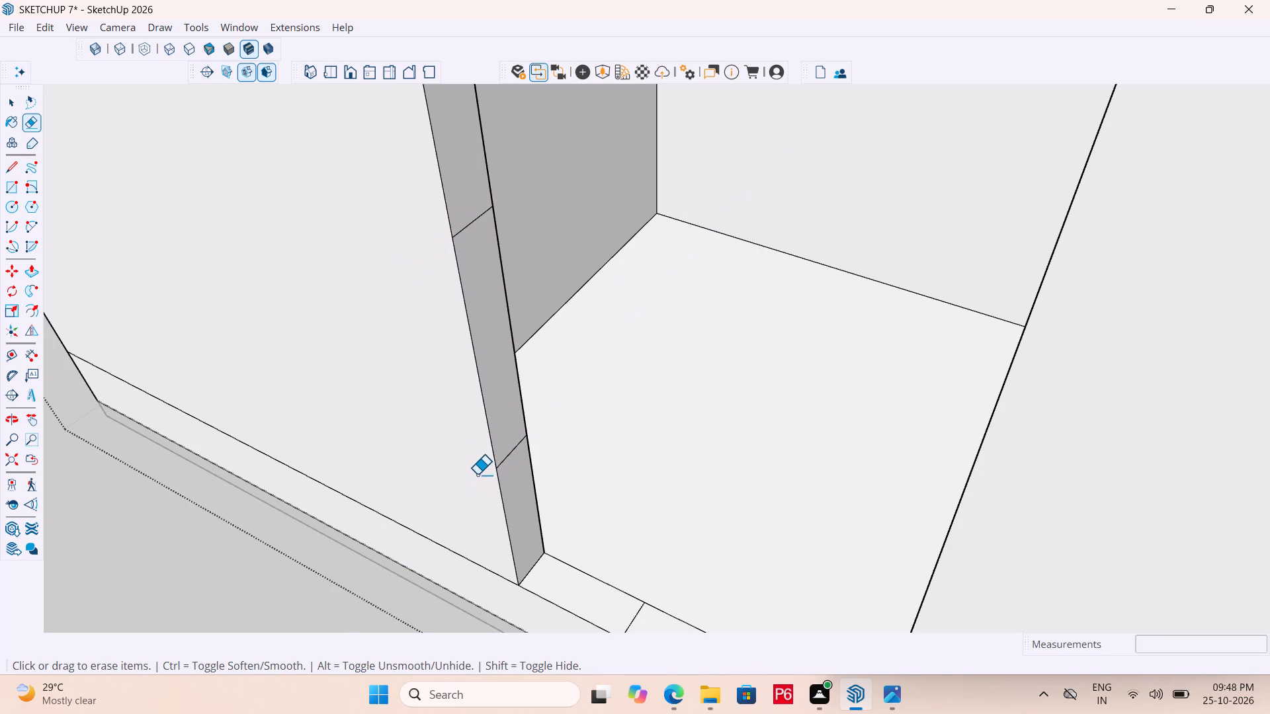
Save the model with the end-wall jamb divided by its two cross lines.
{"action": "key", "text": "ctrl+s"}
{"action": "key", "text": "ctrl+s"}
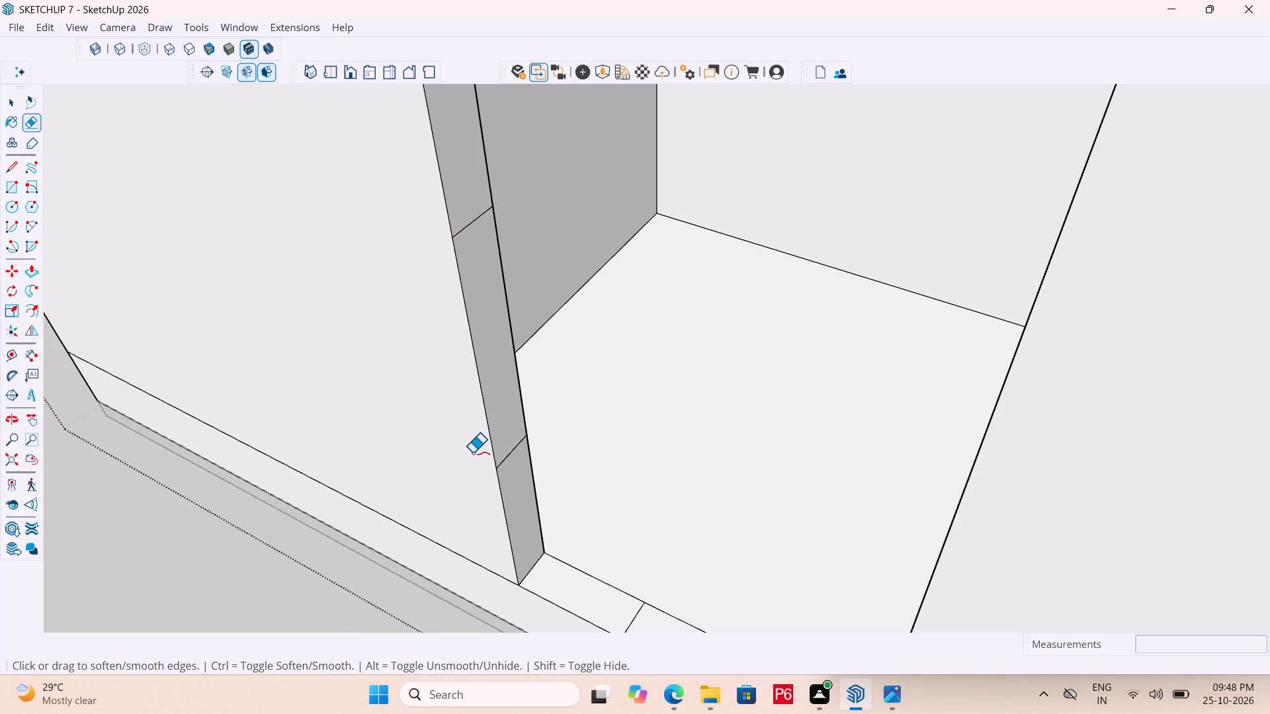
{"action": "key", "text": "ctrl+s"}
{"action": "key", "text": "ctrl+s"}
Push/Pull the jamb face above the upper line 6' across the end-wall gap to the opposite jamb, forming the window head.
{"action": "scroll", "coordinate": [468, 368], "scroll_direction": "down", "scroll_amount": 4}
{"action": "key", "text": "p"}
{"action": "left_click", "coordinate": [459, 245]}
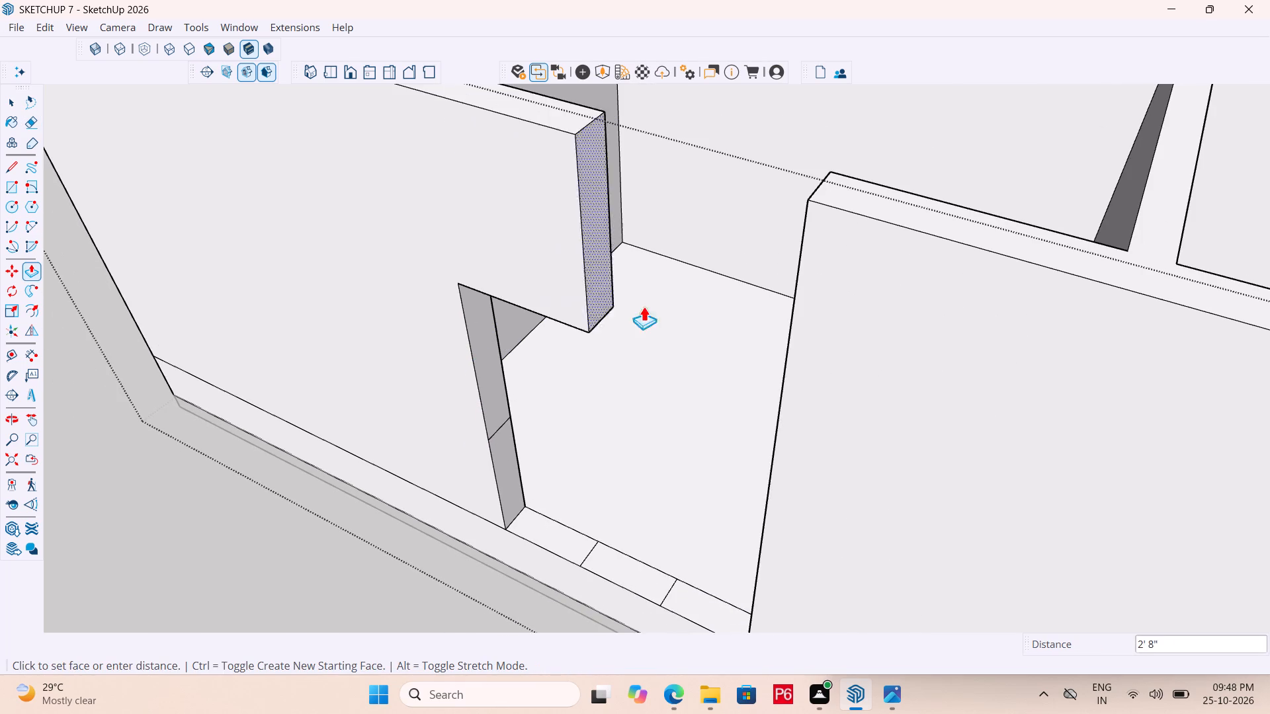
{"action": "left_click", "coordinate": [783, 415]}
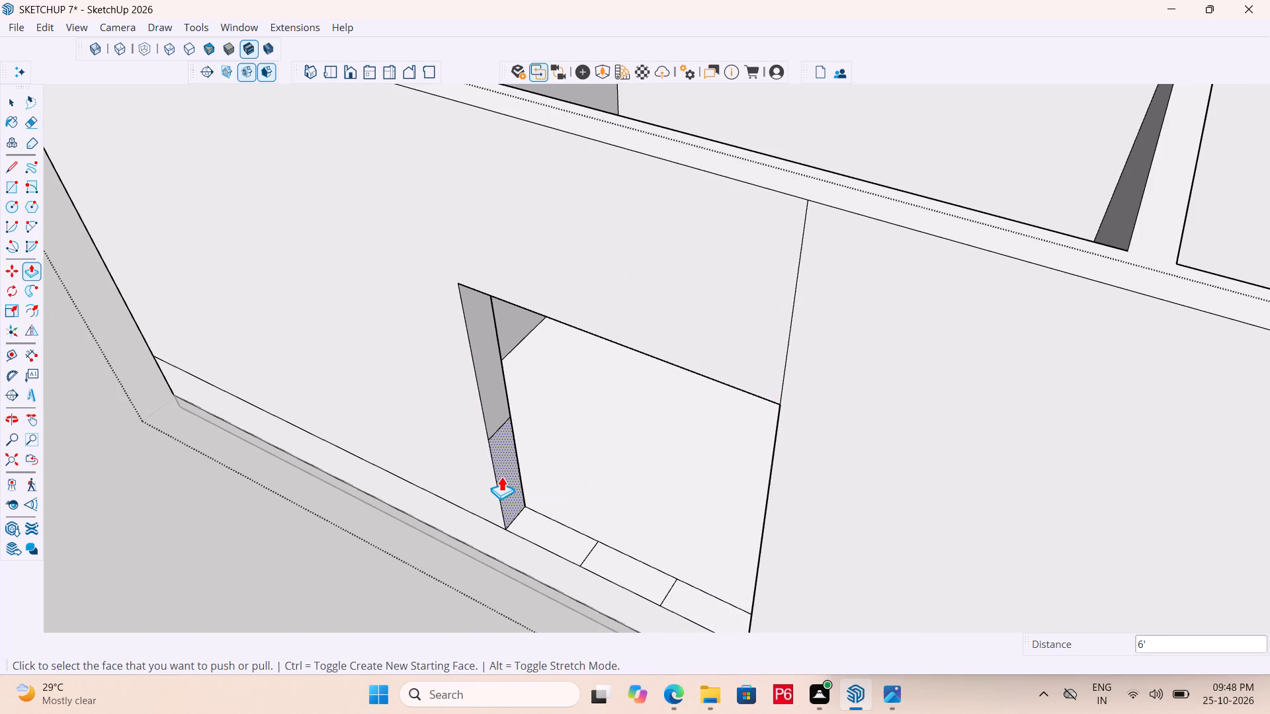
Push/Pull the jamb face below the lower line across to the opposite jamb, closing the wall under the window, and save the model.
{"action": "scroll", "coordinate": [515, 407], "scroll_direction": "down", "scroll_amount": 7}
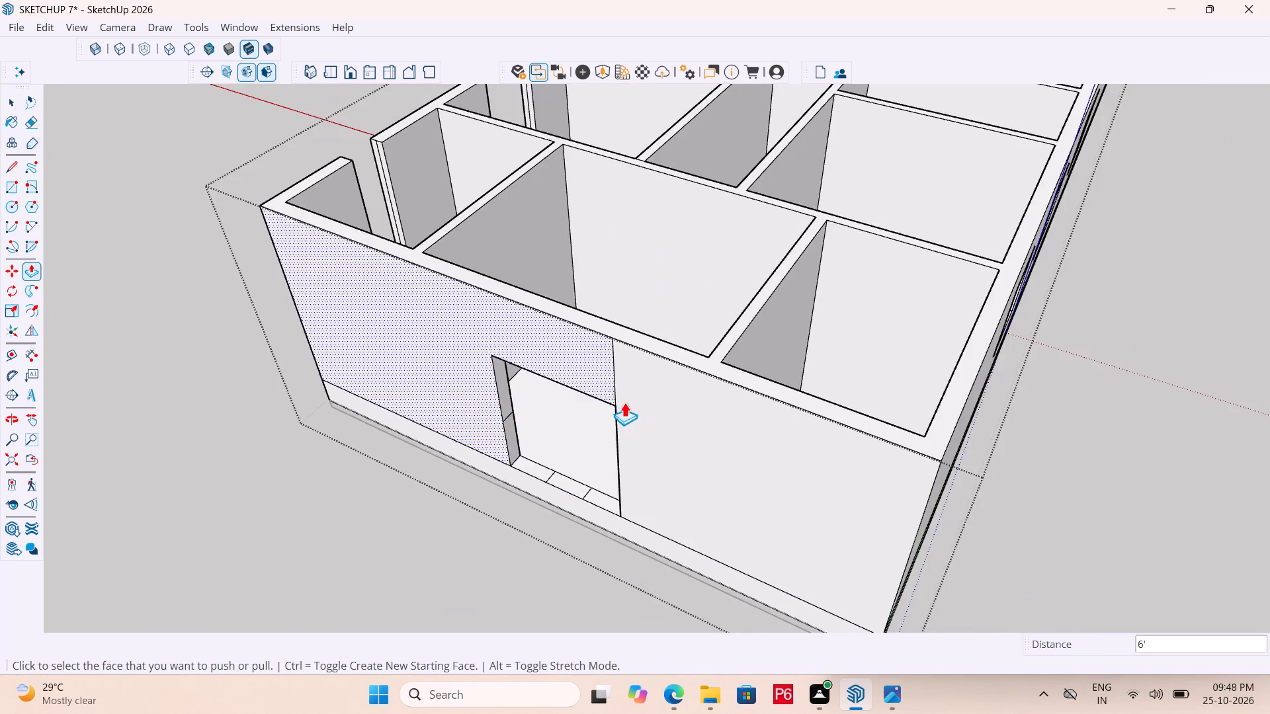
{"action": "middle_click_drag", "start_coordinate": [625, 402], "coordinate": [905, 386]}
{"action": "middle_click_drag", "start_coordinate": [768, 475], "coordinate": [607, 468]}
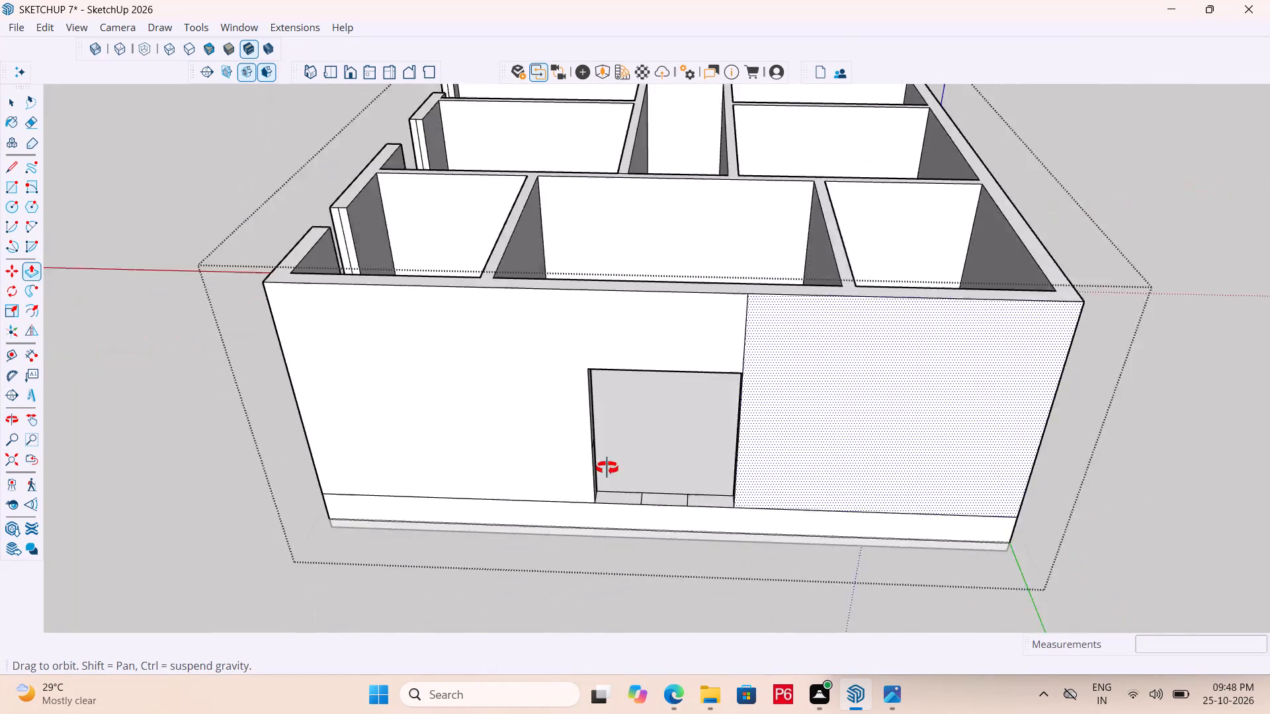
{"action": "middle_click_drag", "start_coordinate": [607, 468], "coordinate": [460, 459]}
{"action": "left_click", "coordinate": [566, 449]}
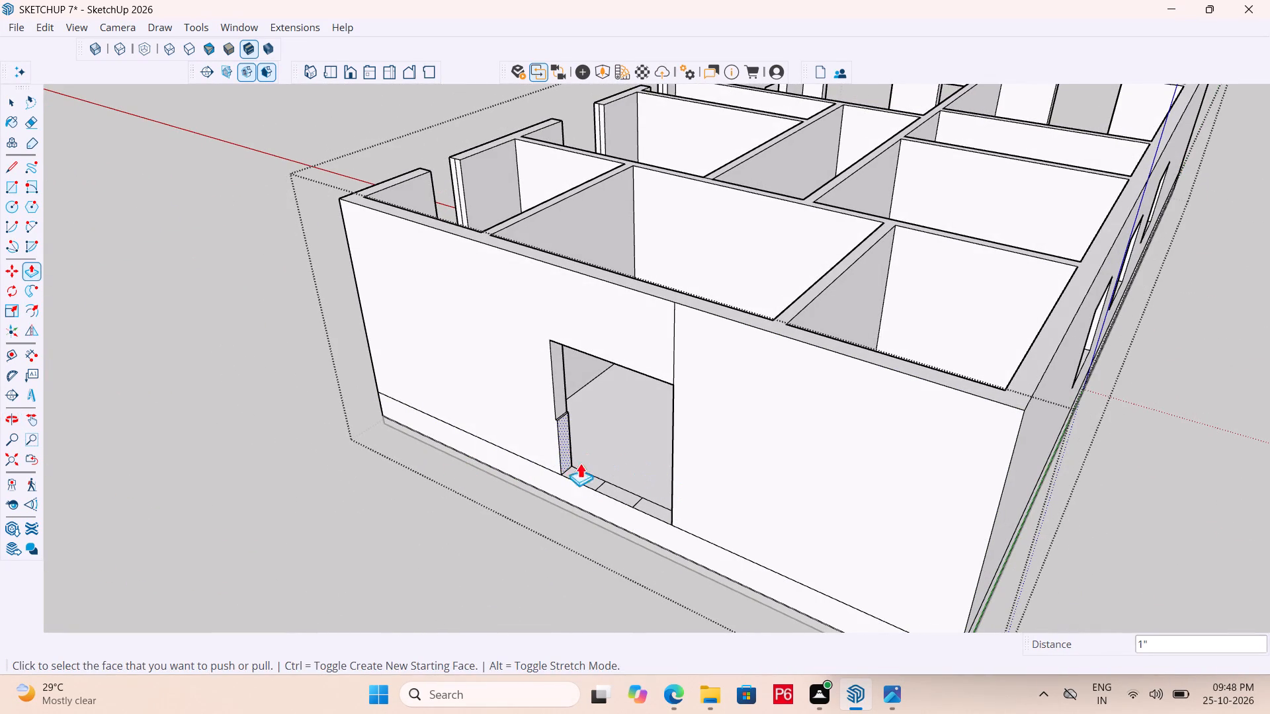
{"action": "left_click", "coordinate": [562, 450]}
{"action": "left_click", "coordinate": [671, 491]}
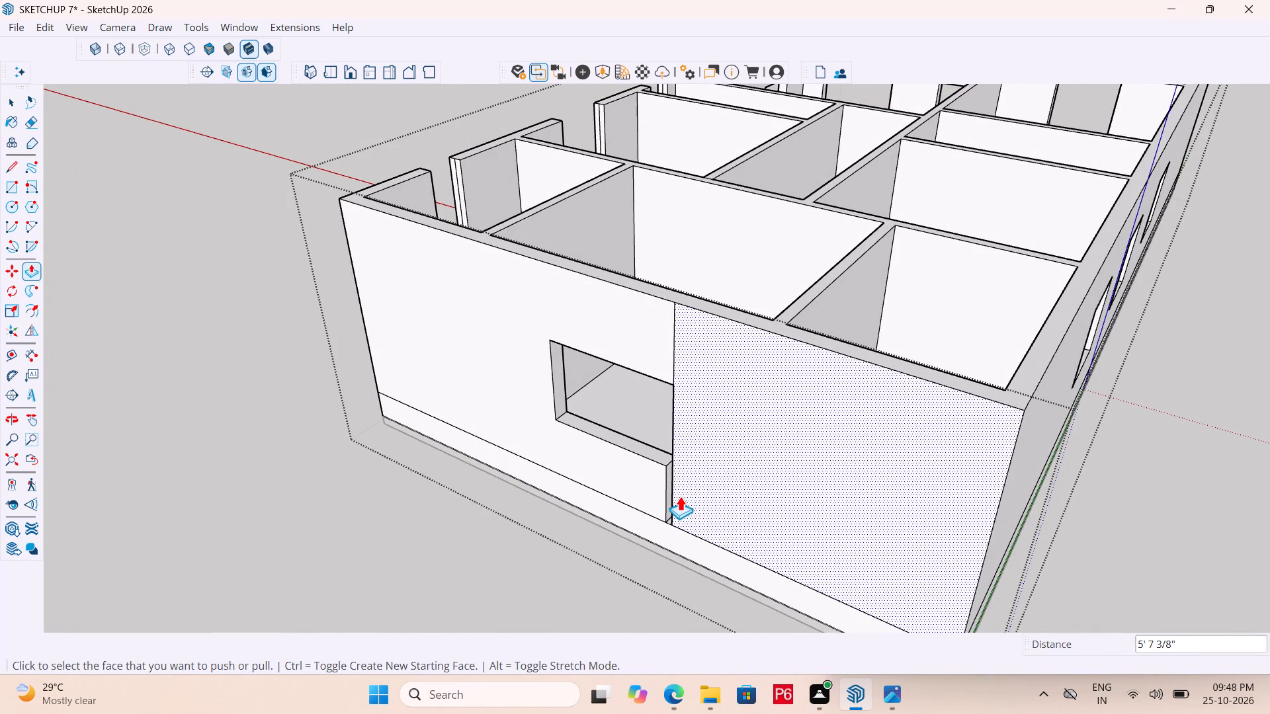
{"action": "scroll", "coordinate": [680, 500], "scroll_direction": "up", "scroll_amount": 5}
{"action": "left_click", "coordinate": [658, 508]}
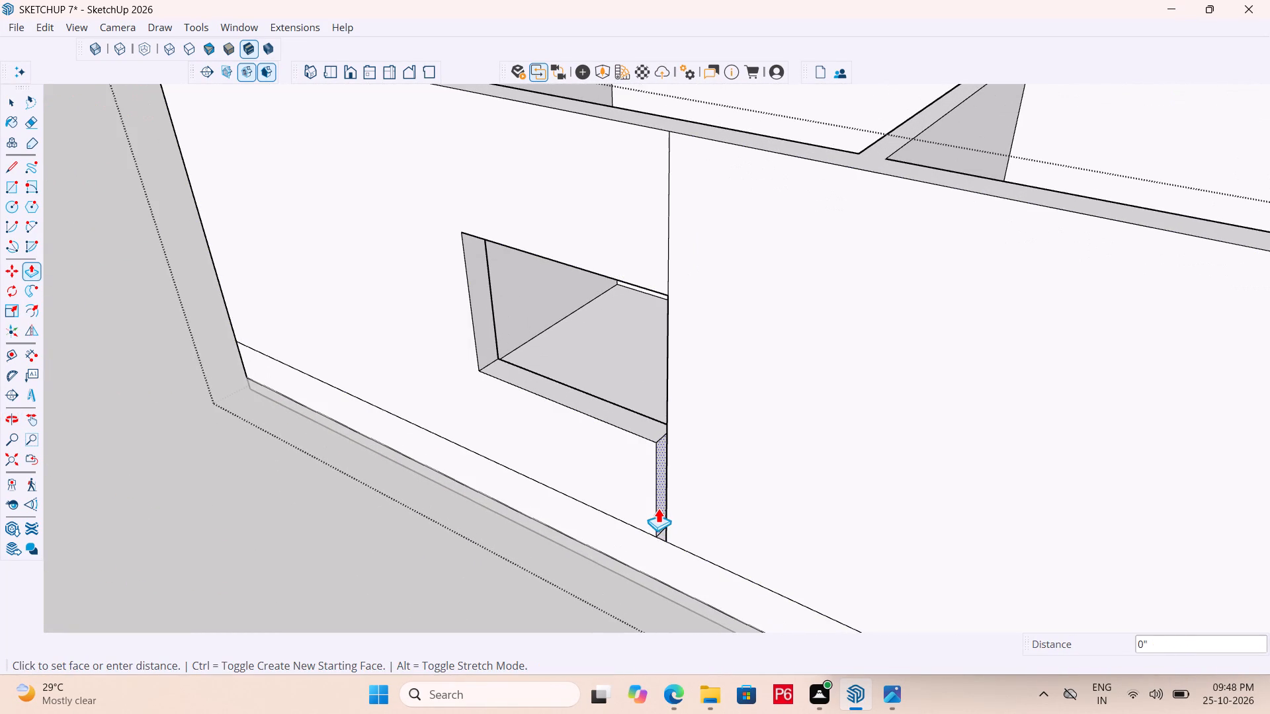
{"action": "left_click", "coordinate": [665, 374]}
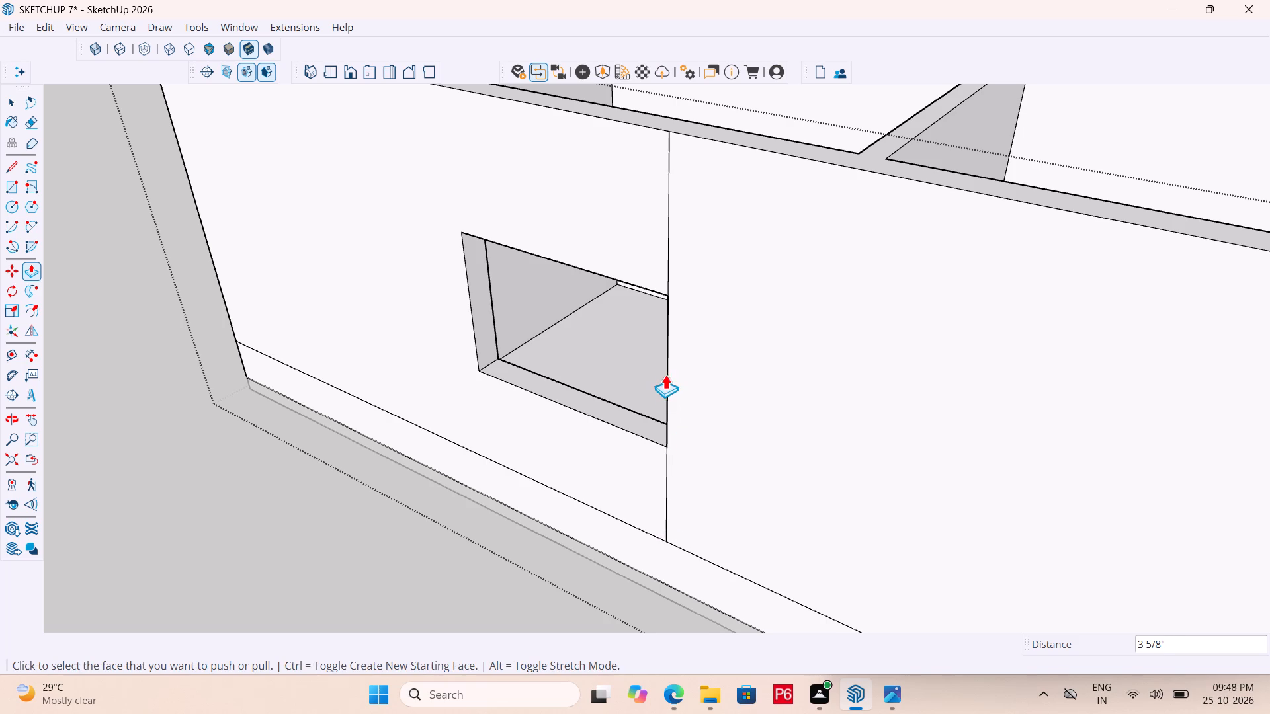
{"action": "scroll", "coordinate": [564, 418], "scroll_direction": "down", "scroll_amount": 4}
{"action": "key", "text": "ctrl+s"}
{"action": "key", "text": "ctrl+s"}
Erase the vertical seam edges above and below the end-wall window on both the outer and inner wall faces.
{"action": "key", "text": "e"}
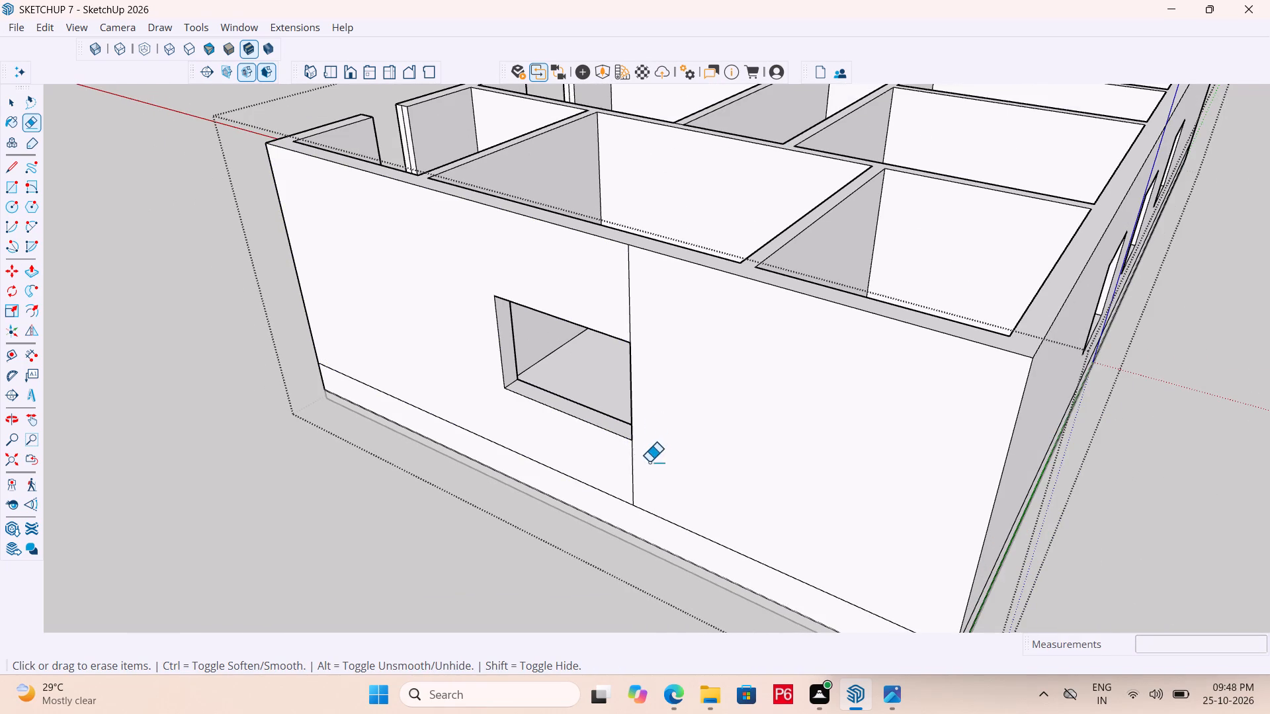
{"action": "left_click_drag", "start_coordinate": [635, 467], "coordinate": [619, 470]}
{"action": "left_click_drag", "start_coordinate": [646, 303], "coordinate": [619, 297]}
{"action": "middle_click_drag", "start_coordinate": [796, 308], "coordinate": [189, 379]}
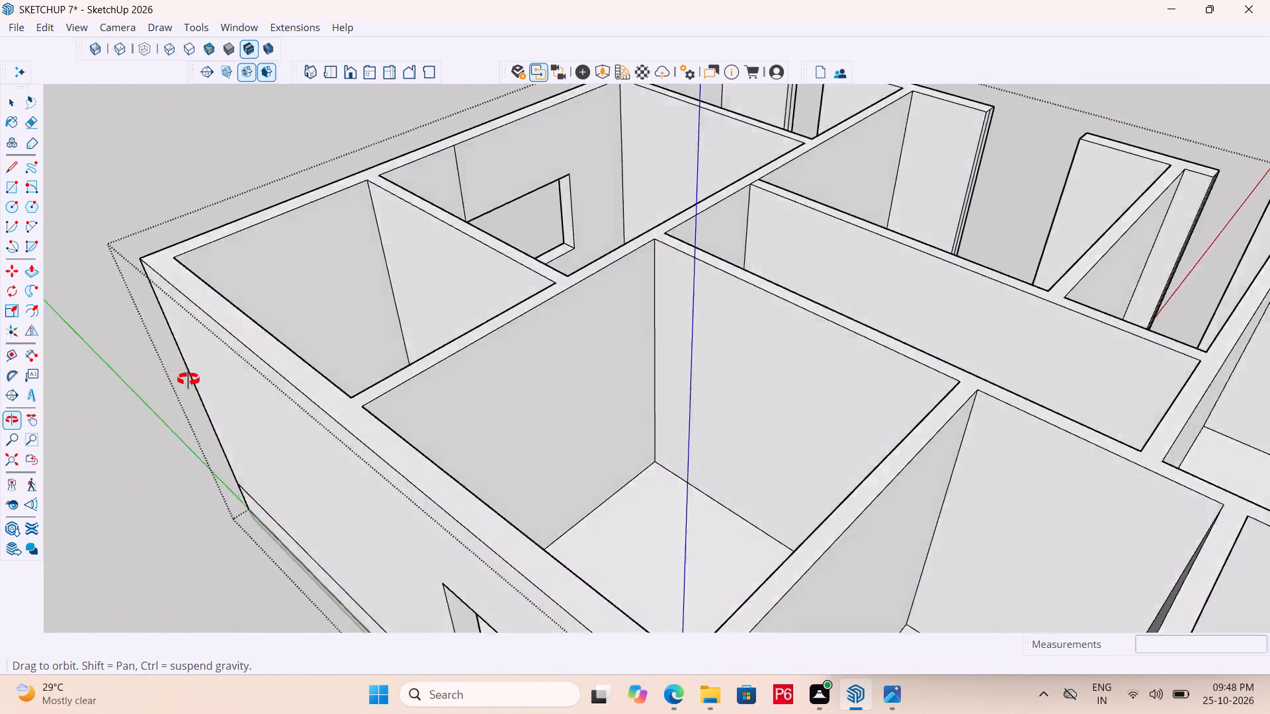
{"action": "middle_click_drag", "start_coordinate": [189, 379], "coordinate": [181, 428]}
{"action": "middle_click_drag", "start_coordinate": [724, 243], "coordinate": [525, 274]}
{"action": "left_click_drag", "start_coordinate": [512, 145], "coordinate": [495, 145]}
{"action": "scroll", "coordinate": [541, 275], "scroll_direction": "up", "scroll_amount": 5}
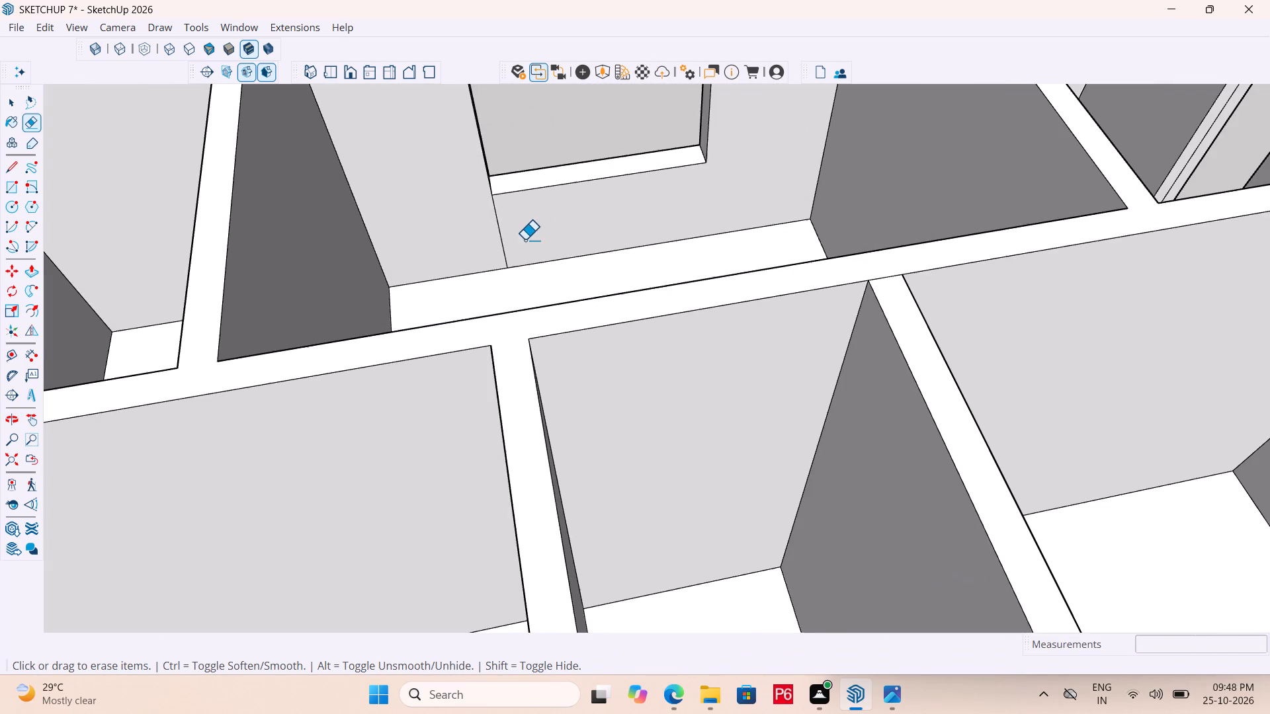
{"action": "left_click_drag", "start_coordinate": [519, 236], "coordinate": [486, 237]}
Save the model with the end-wall window finished.
{"action": "scroll", "coordinate": [744, 264], "scroll_direction": "down", "scroll_amount": 6}
{"action": "key", "text": "ctrl+s"}
{"action": "key", "text": "ctrl+s"}
{"action": "key", "text": "ctrl+s"}
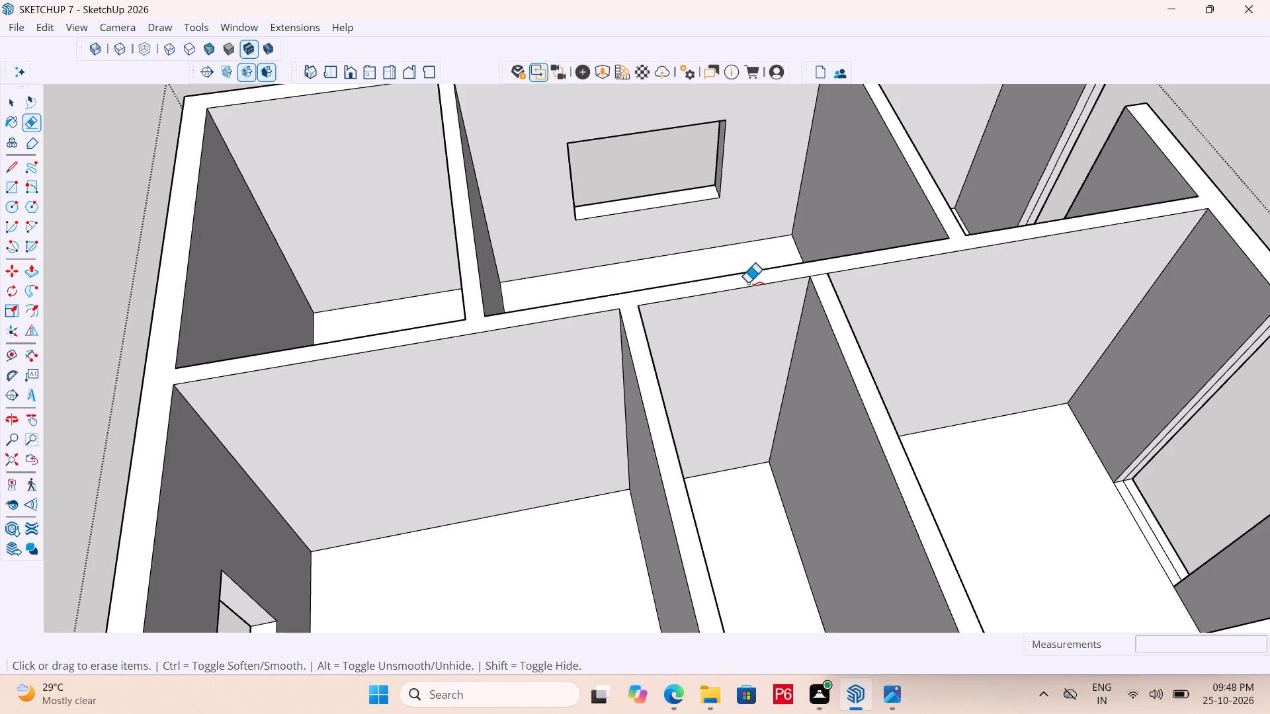
{"action": "key", "text": "ctrl+s"}
{"action": "key", "text": "ctrl+s"}
{"action": "key", "text": "ctrl+s"}
Erase the extra vertical edges on the jamb of the narrow gap in the corner room's outer wall.
{"action": "scroll", "coordinate": [519, 383], "scroll_direction": "down", "scroll_amount": 13}
{"action": "scroll", "coordinate": [694, 311], "scroll_direction": "up", "scroll_amount": 1}
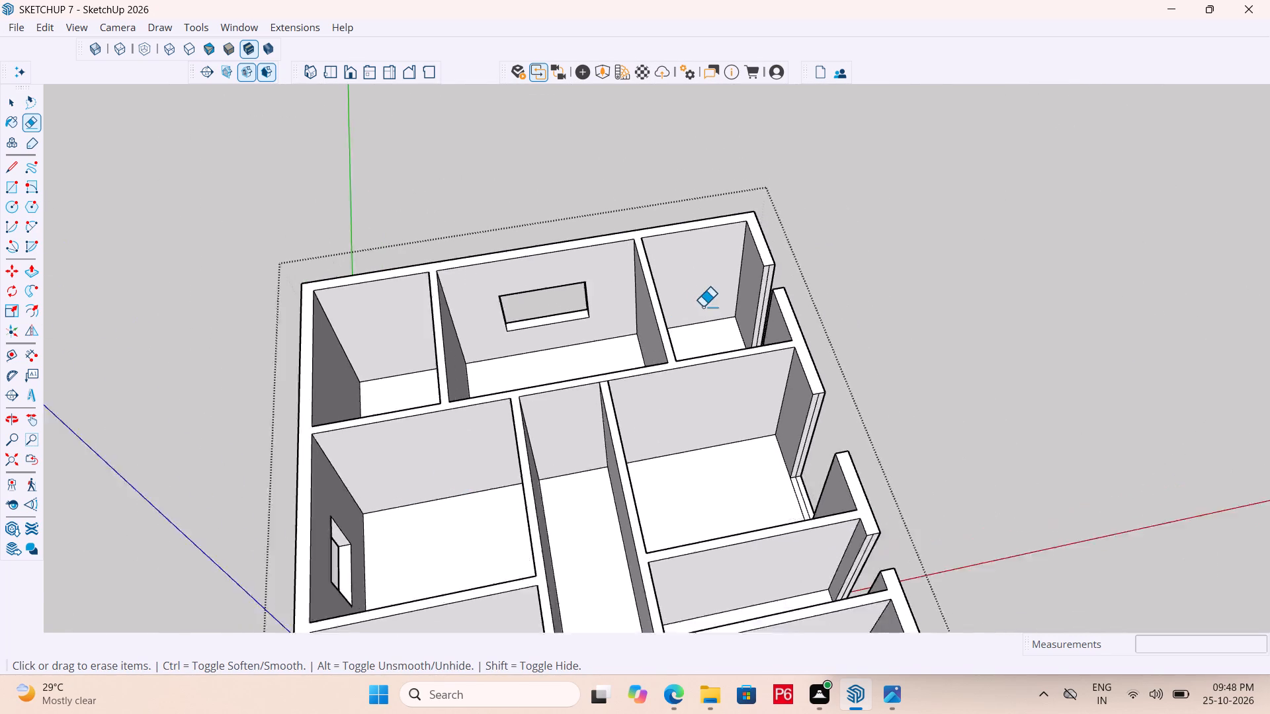
{"action": "scroll", "coordinate": [702, 307], "scroll_direction": "up", "scroll_amount": 1}
{"action": "middle_click_drag", "start_coordinate": [712, 304], "coordinate": [1269, 312]}
{"action": "middle_click_drag", "start_coordinate": [618, 278], "coordinate": [798, 349]}
{"action": "scroll", "coordinate": [638, 198], "scroll_direction": "up", "scroll_amount": 7}
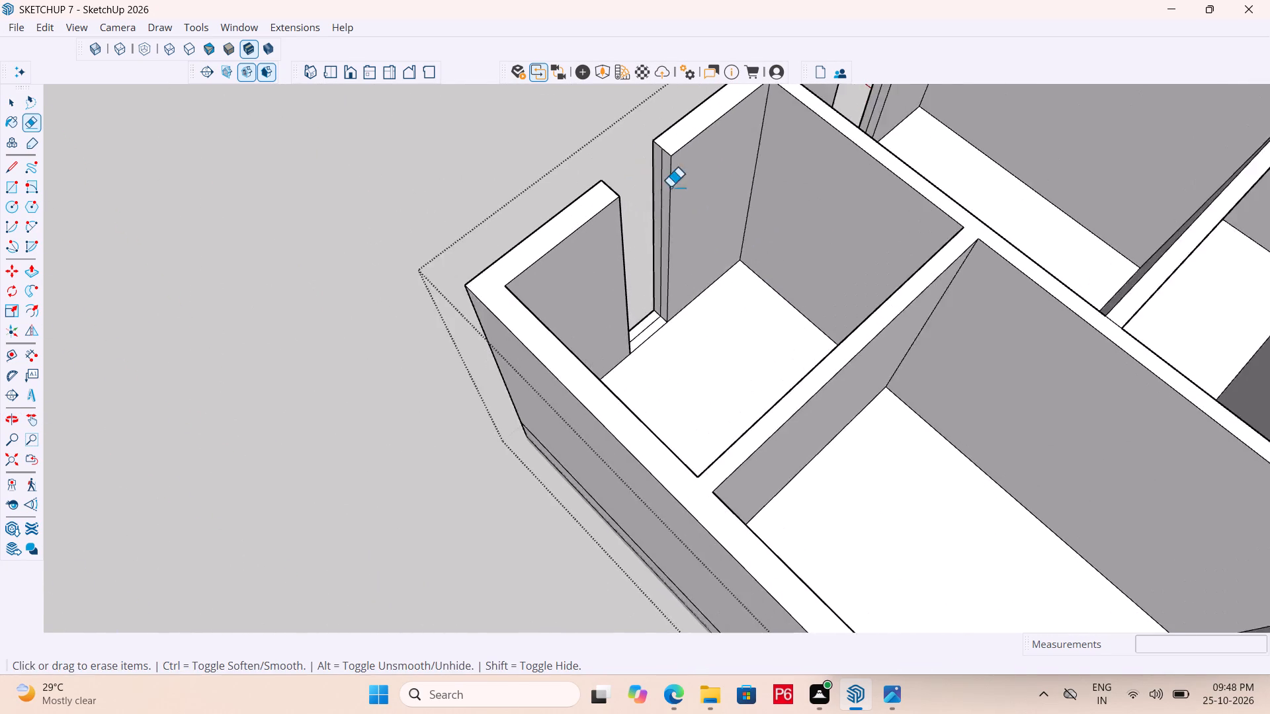
{"action": "scroll", "coordinate": [670, 187], "scroll_direction": "up", "scroll_amount": 3}
{"action": "middle_click", "coordinate": [671, 187]}
{"action": "left_click", "coordinate": [658, 182]}
{"action": "scroll", "coordinate": [919, 251], "scroll_direction": "down", "scroll_amount": 1}
{"action": "middle_click_drag", "start_coordinate": [919, 251], "coordinate": [206, 187]}
{"action": "scroll", "coordinate": [581, 169], "scroll_direction": "up", "scroll_amount": 3}
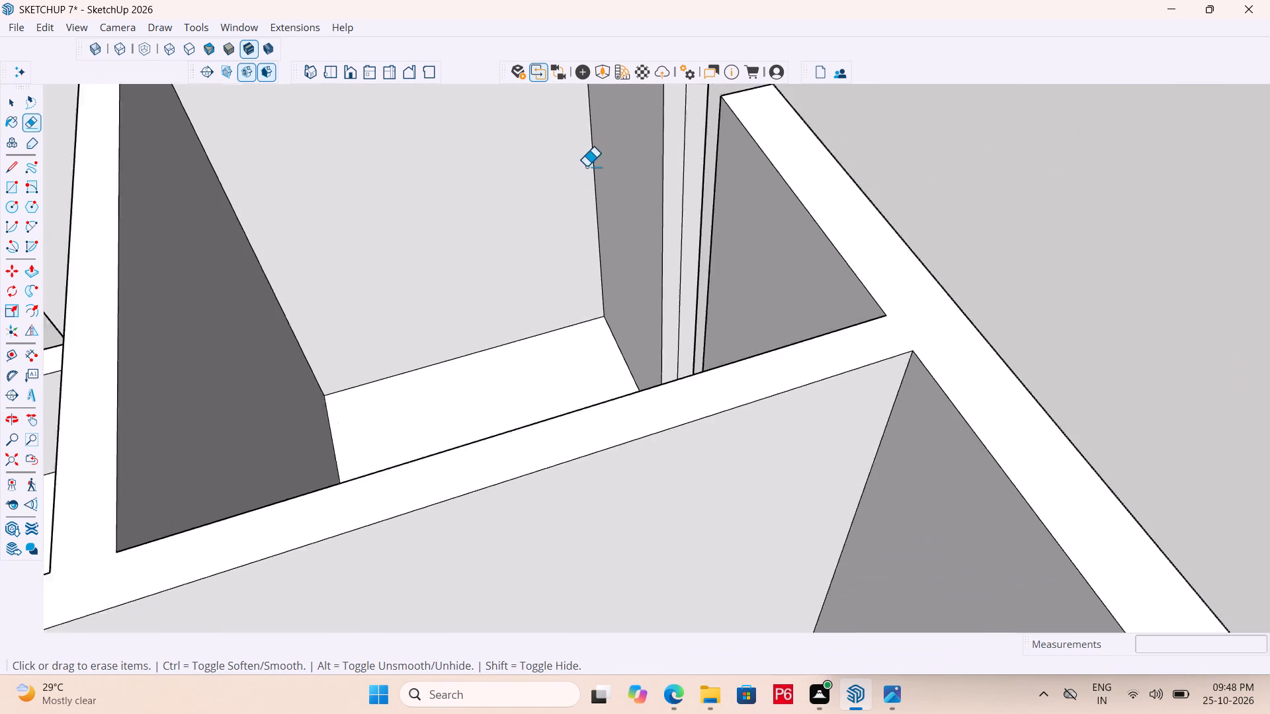
{"action": "scroll", "coordinate": [586, 167], "scroll_direction": "up", "scroll_amount": 1}
{"action": "left_click_drag", "start_coordinate": [693, 173], "coordinate": [699, 173]}
{"action": "scroll", "coordinate": [665, 348], "scroll_direction": "down", "scroll_amount": 7}
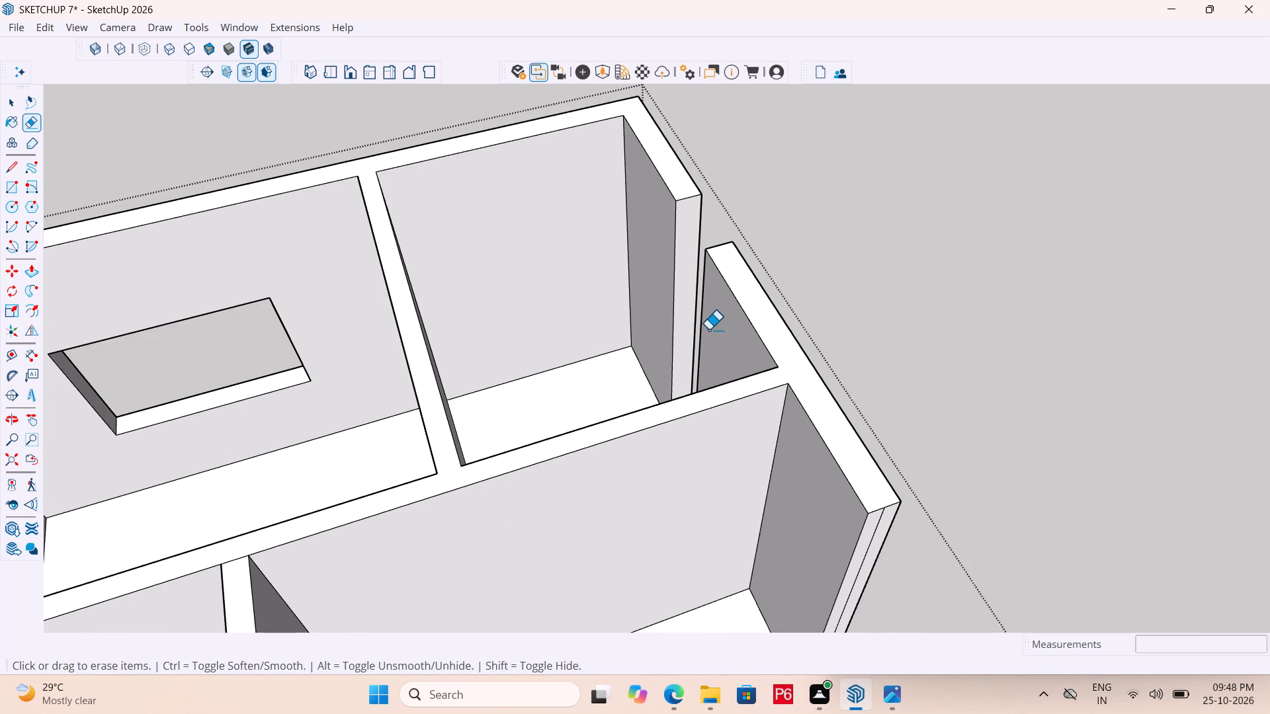
Save the model with the corner room's jamb cleaned up.
{"action": "middle_click_drag", "start_coordinate": [696, 265], "coordinate": [779, 302]}
{"action": "key", "text": "ctrl+s"}
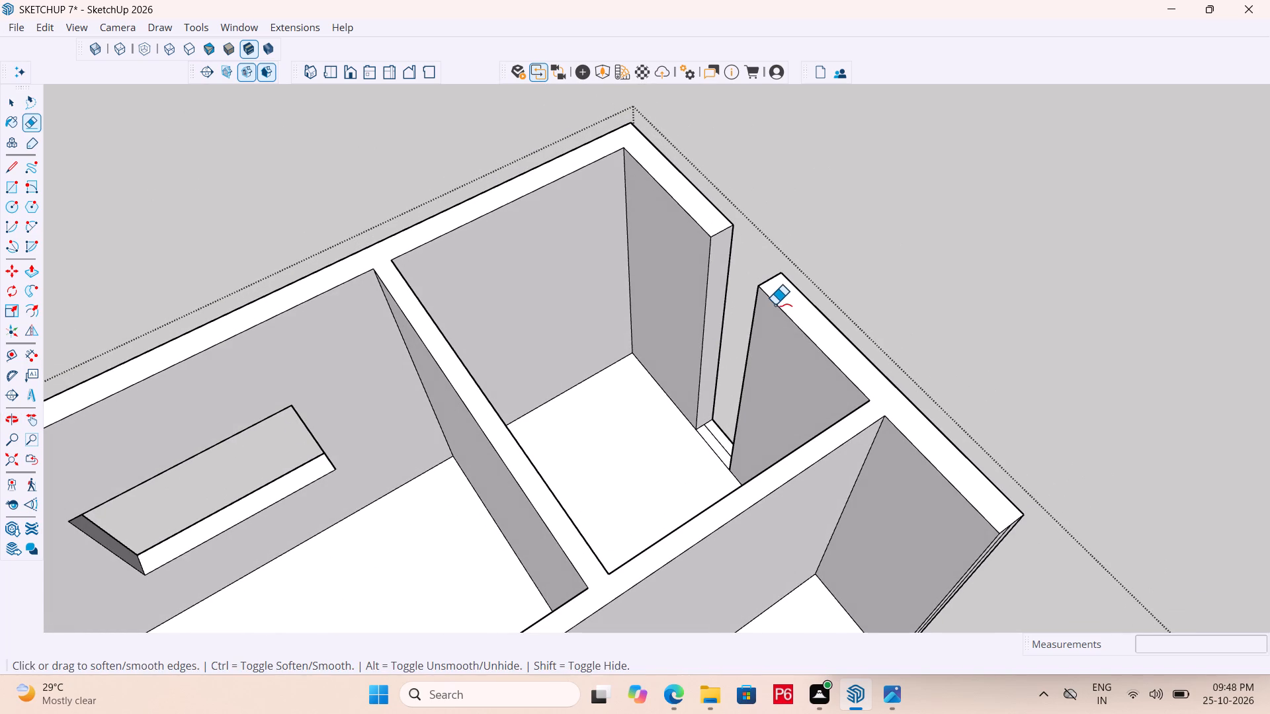
{"action": "key", "text": "ctrl+s"}
{"action": "key", "text": "ctrl+s"}
{"action": "key", "text": "ctrl+s"}
{"action": "key", "text": "ctrl+s"}
{"action": "key", "text": "ctrl+s"}
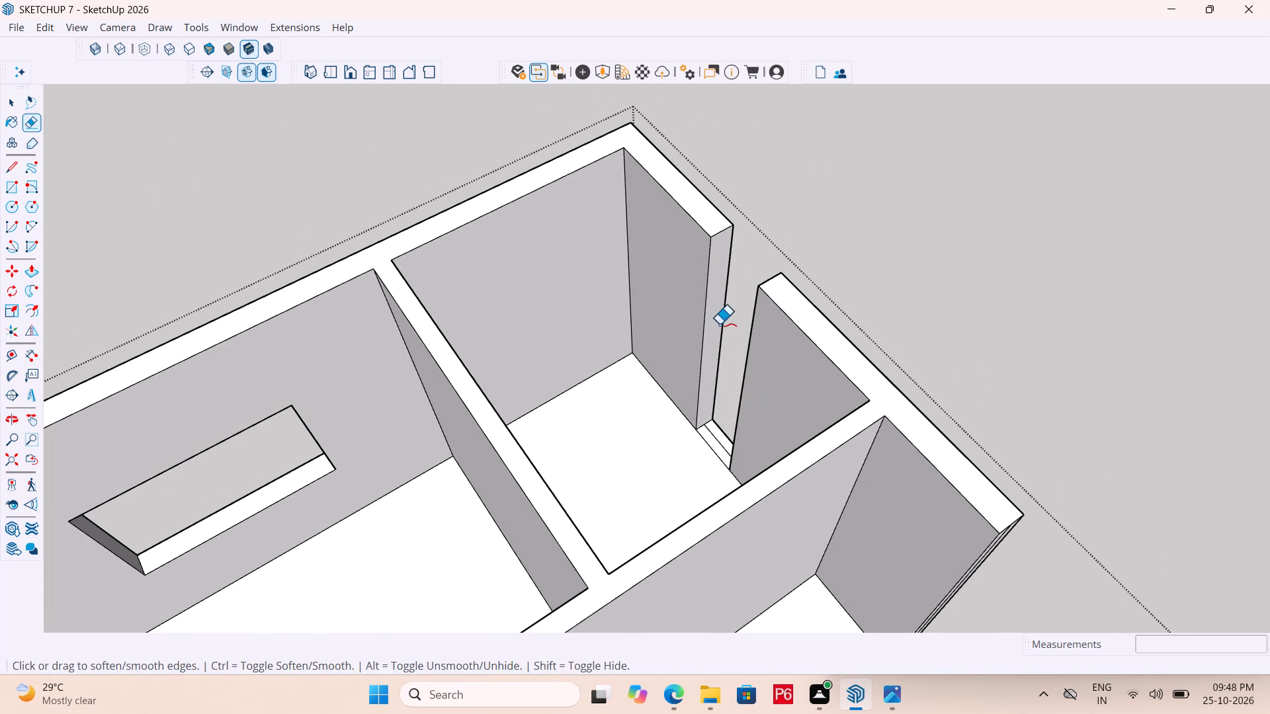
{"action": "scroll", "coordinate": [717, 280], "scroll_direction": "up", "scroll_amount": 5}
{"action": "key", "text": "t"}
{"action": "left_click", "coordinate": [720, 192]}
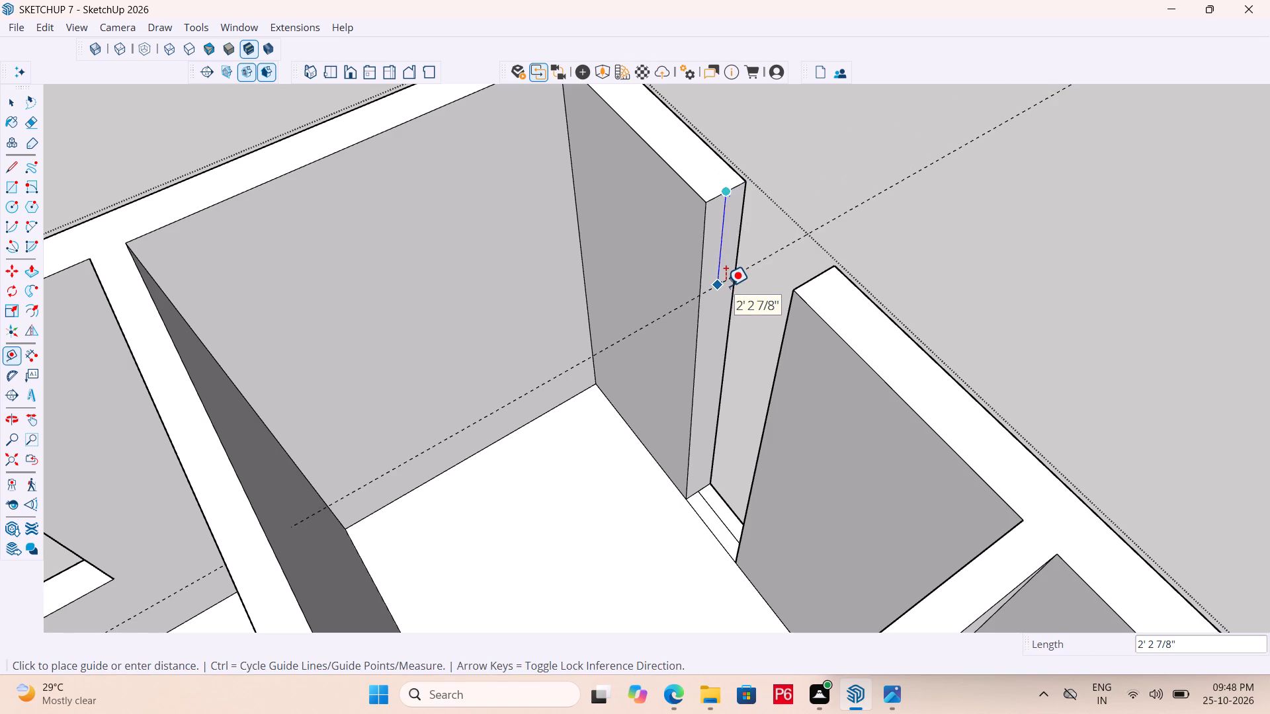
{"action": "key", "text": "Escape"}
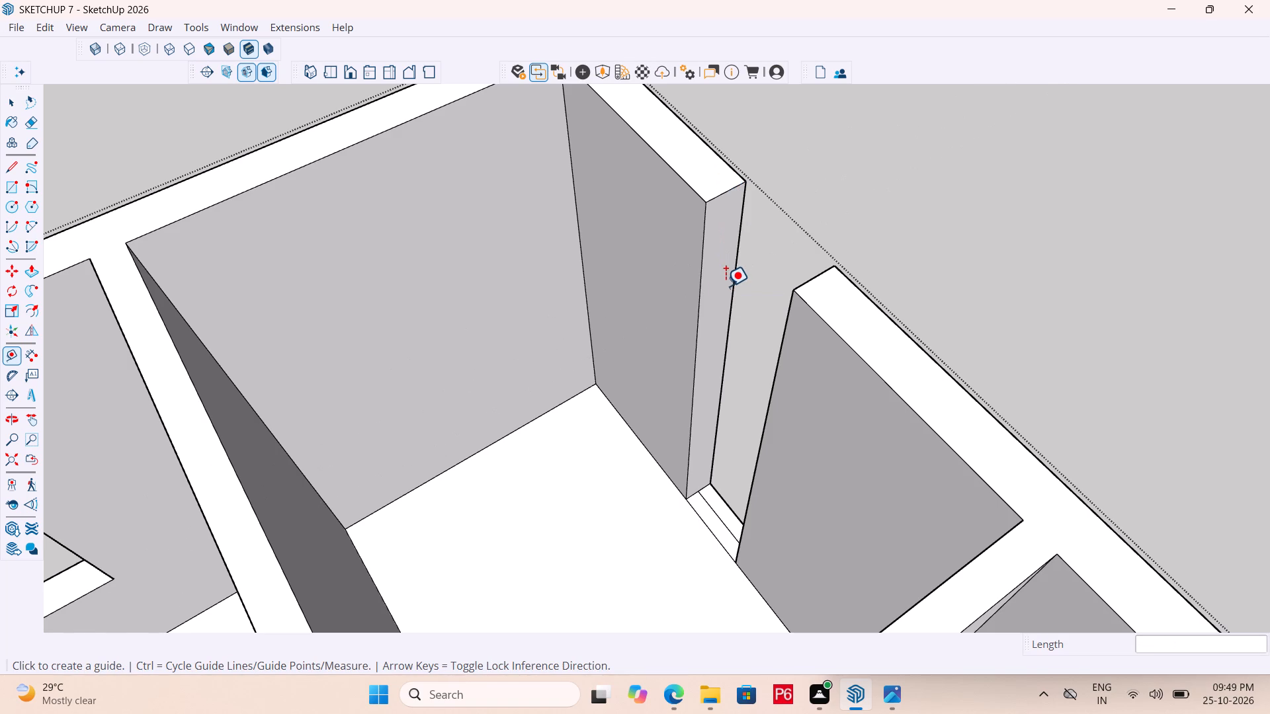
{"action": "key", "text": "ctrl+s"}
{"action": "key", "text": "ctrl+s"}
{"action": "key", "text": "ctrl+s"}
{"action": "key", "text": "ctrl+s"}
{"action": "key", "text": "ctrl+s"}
Place a guide 7' above the base of the jamb at the corner room's narrow gap.
{"action": "scroll", "coordinate": [702, 501], "scroll_direction": "up", "scroll_amount": 4}
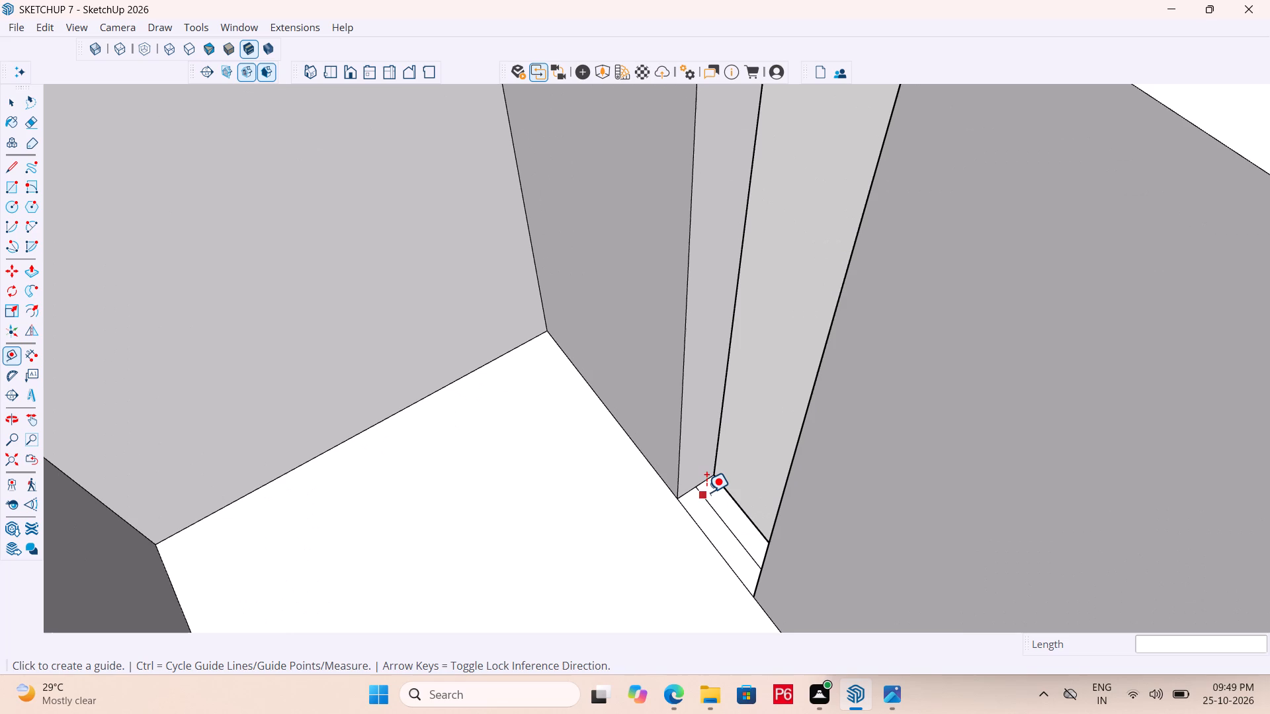
{"action": "scroll", "coordinate": [704, 484], "scroll_direction": "up", "scroll_amount": 3}
{"action": "left_click", "coordinate": [704, 483]}
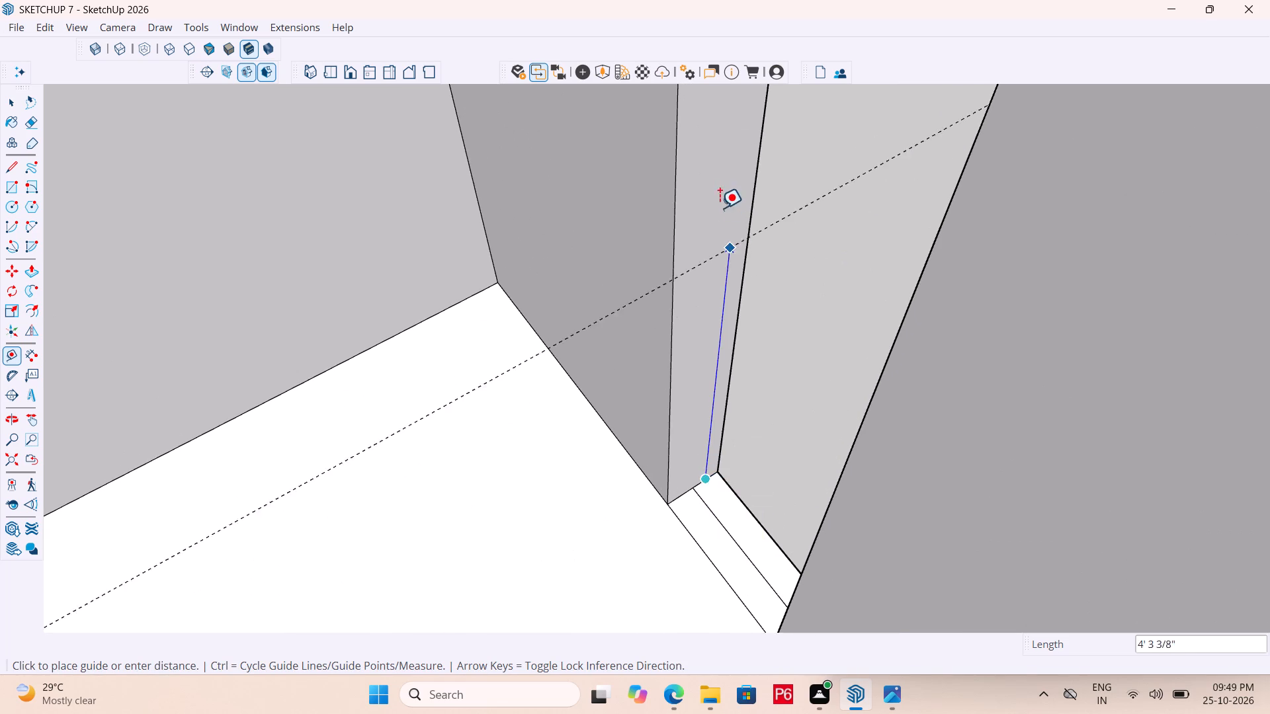
{"action": "scroll", "coordinate": [704, 227], "scroll_direction": "down", "scroll_amount": 8}
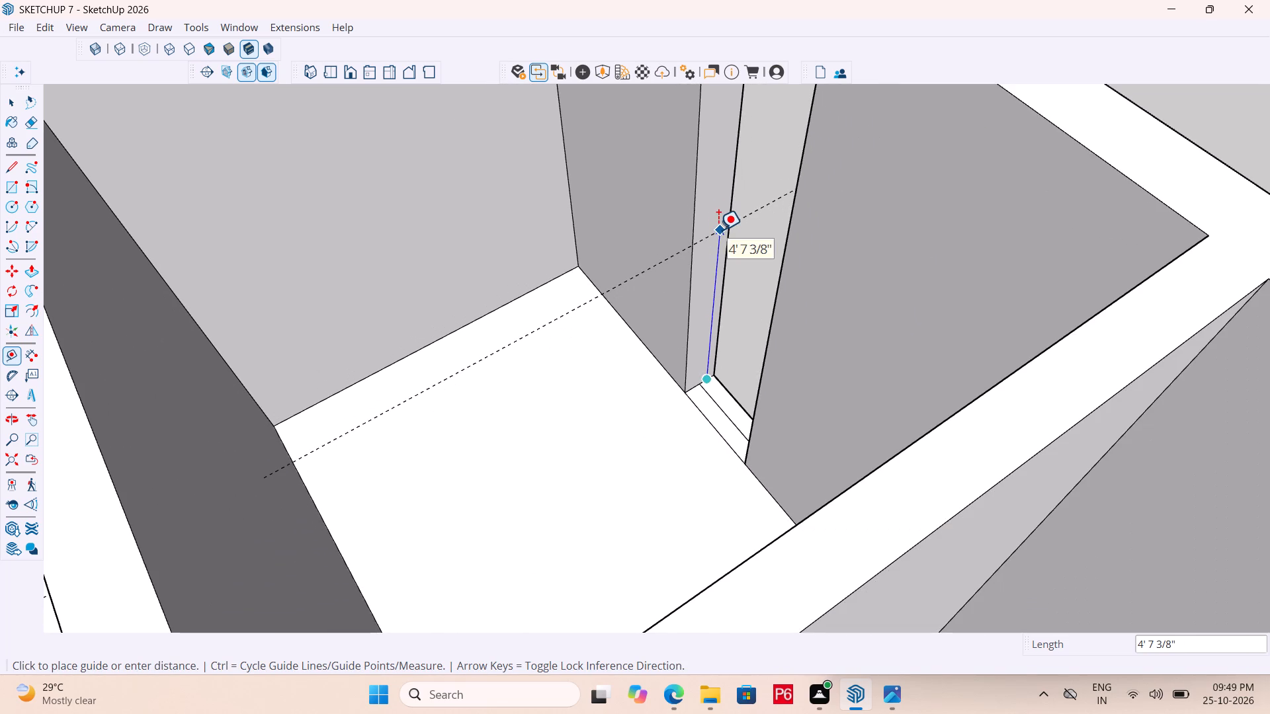
{"action": "type", "text": "7'"}
{"action": "key", "text": "Return"}
{"action": "scroll", "coordinate": [650, 291], "scroll_direction": "down", "scroll_amount": 6}
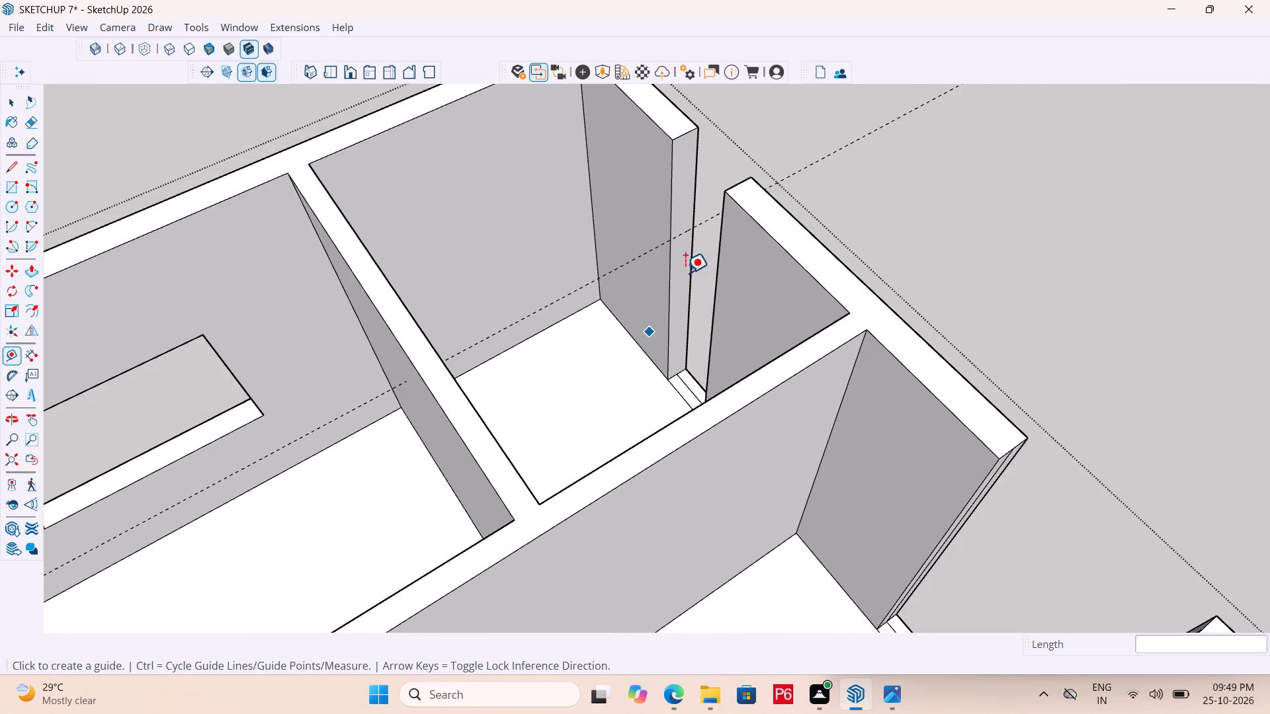
Place a second guide on the same jamb, 2' above the first guide.
{"action": "scroll", "coordinate": [716, 227], "scroll_direction": "up", "scroll_amount": 4}
{"action": "scroll", "coordinate": [659, 247], "scroll_direction": "up", "scroll_amount": 2}
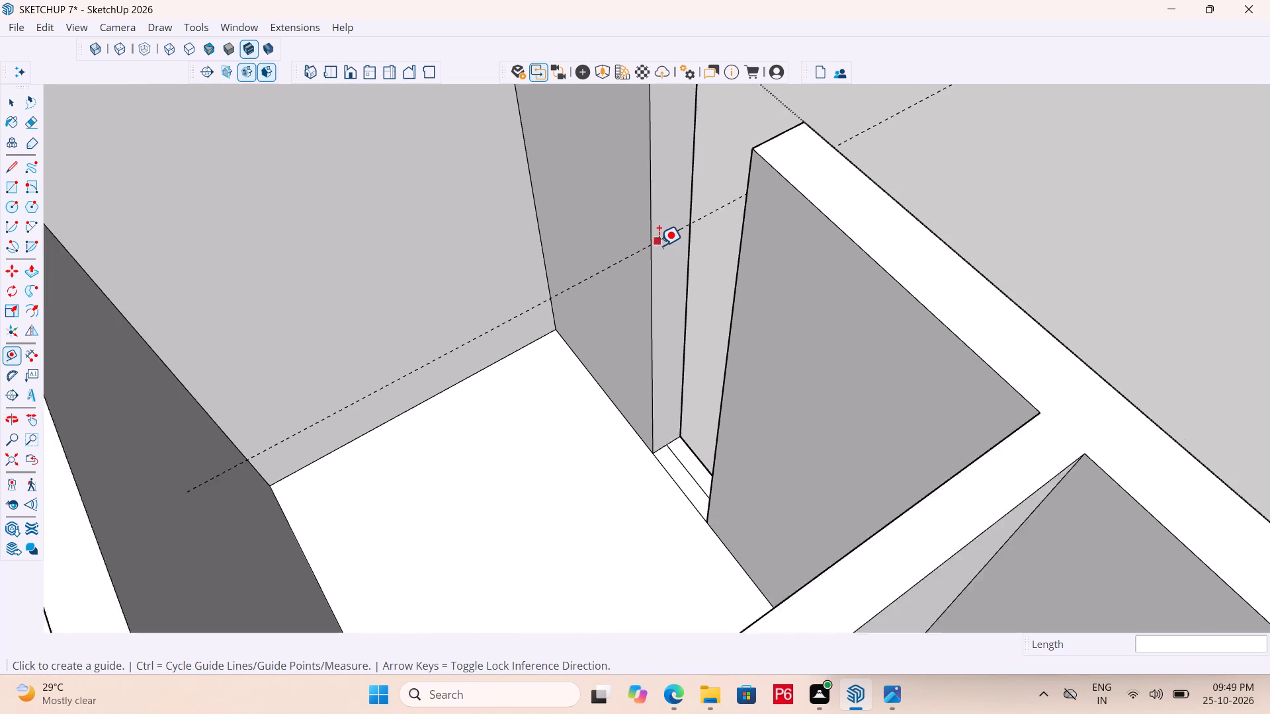
{"action": "scroll", "coordinate": [659, 246], "scroll_direction": "up", "scroll_amount": 1}
{"action": "left_click", "coordinate": [665, 233]}
{"action": "key", "text": "Escape"}
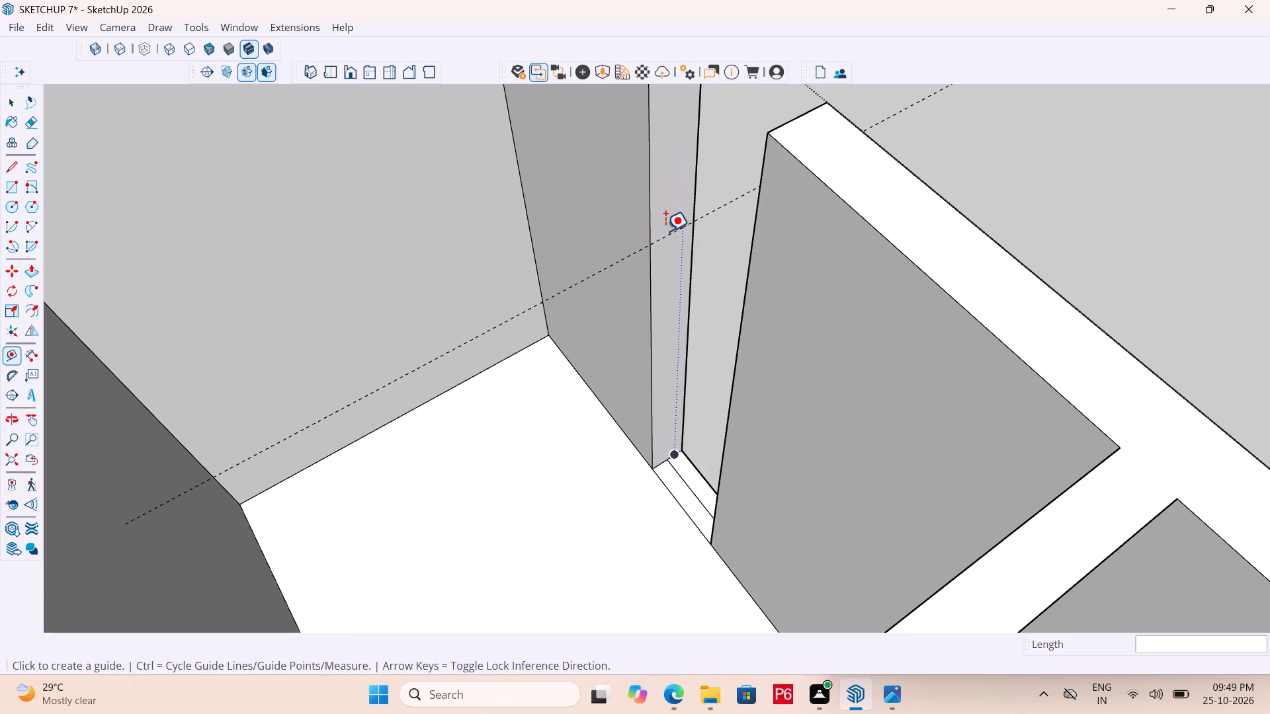
{"action": "left_click", "coordinate": [659, 238]}
{"action": "scroll", "coordinate": [660, 178], "scroll_direction": "down", "scroll_amount": 4}
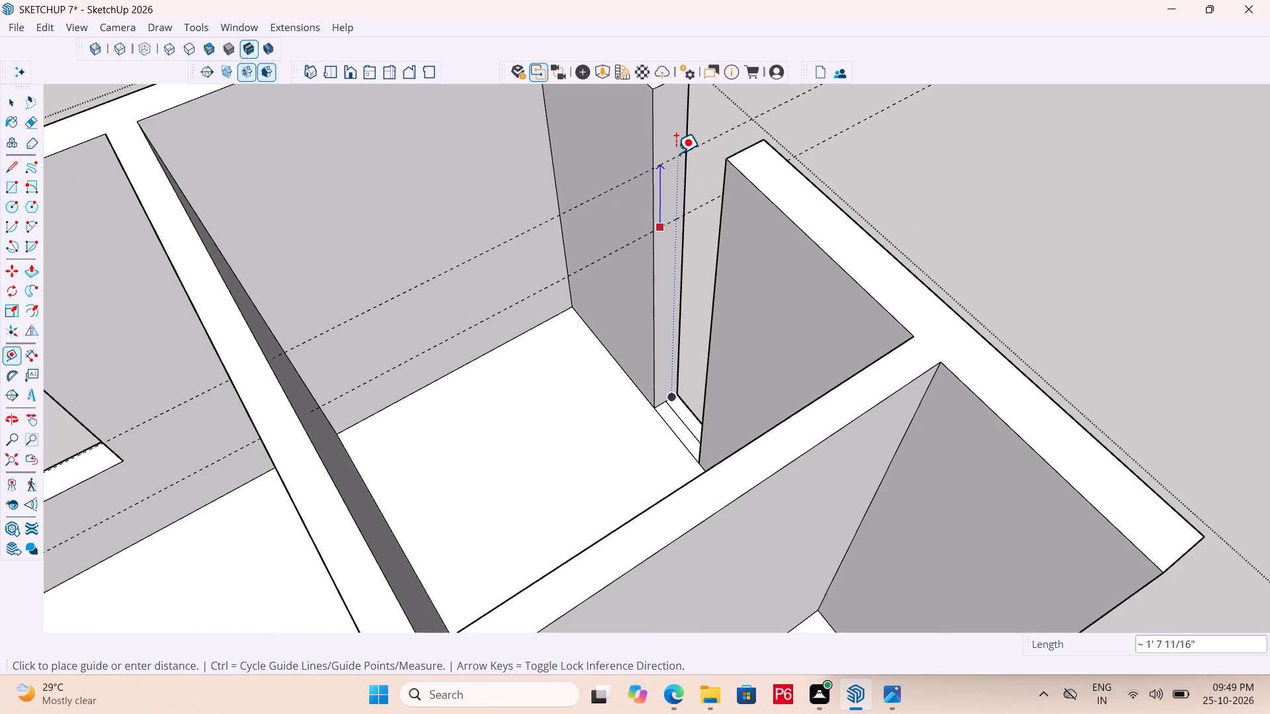
{"action": "type", "text": "2'"}
{"action": "key", "text": "Return"}
{"action": "scroll", "coordinate": [558, 278], "scroll_direction": "down", "scroll_amount": 4}
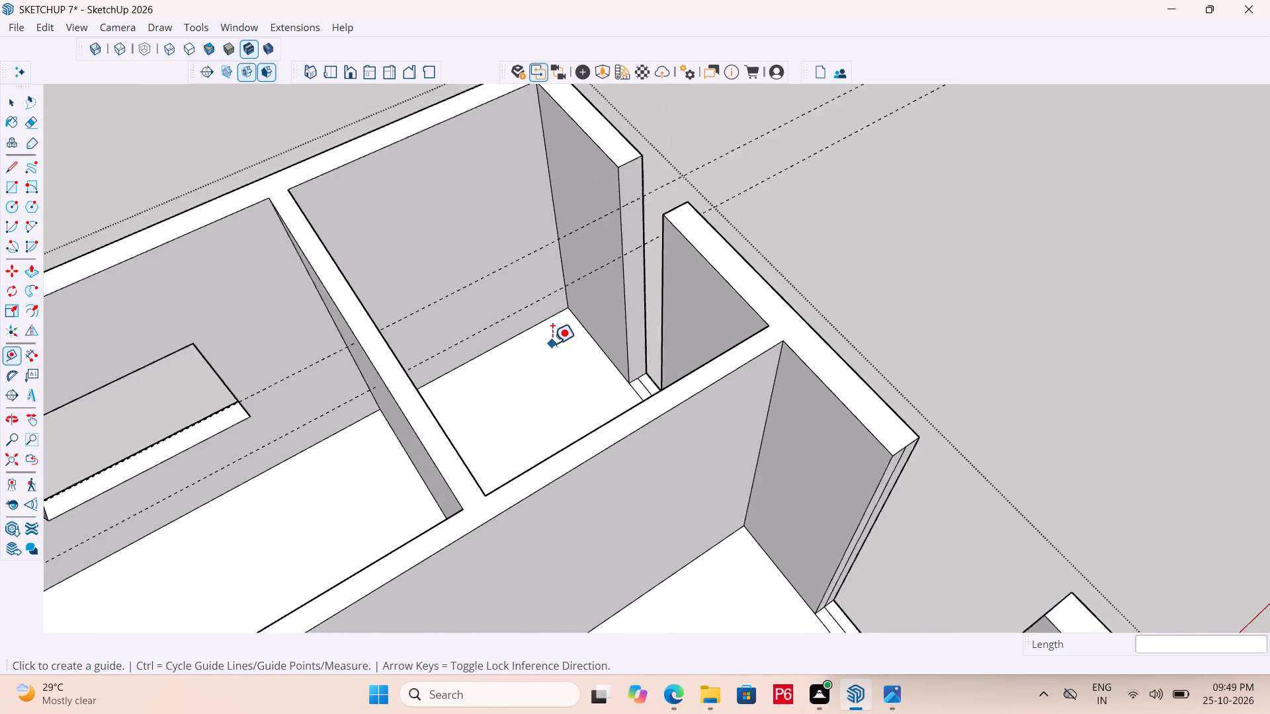
Draw lines across the corner room's jamb along both guides, and erase the guides.
{"action": "scroll", "coordinate": [629, 227], "scroll_direction": "up", "scroll_amount": 4}
{"action": "key", "text": "l"}
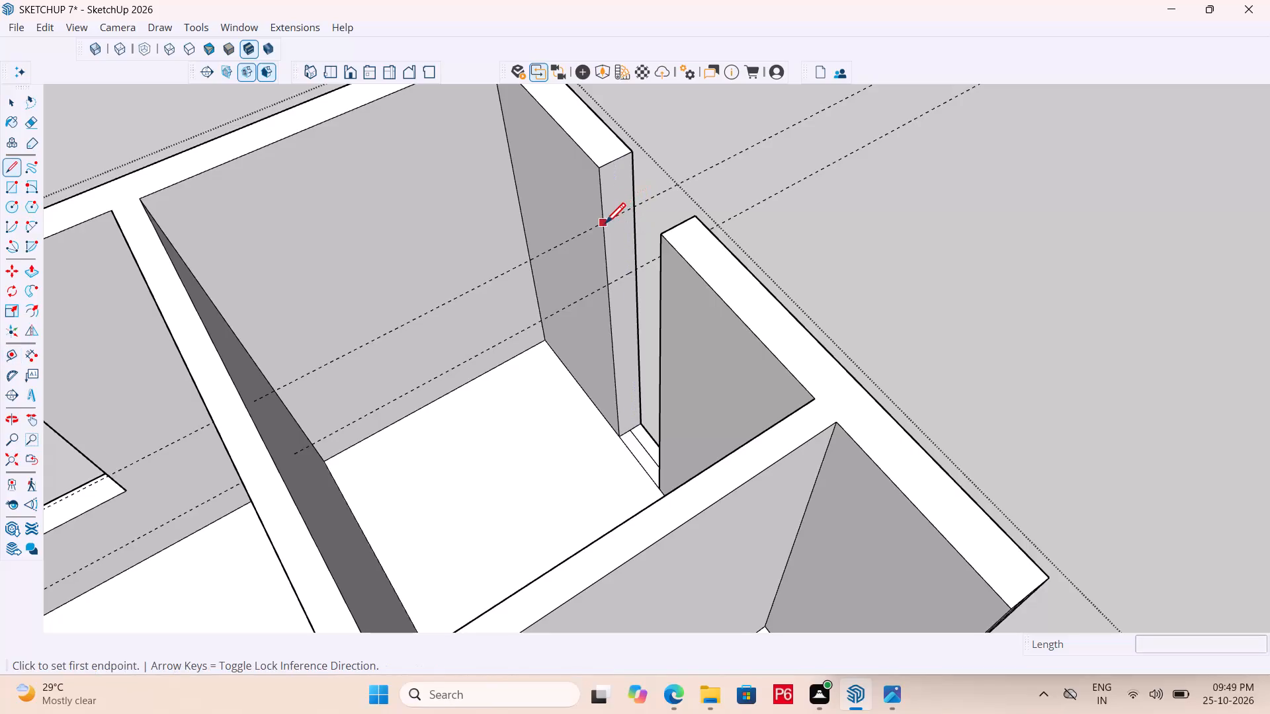
{"action": "left_click_drag", "start_coordinate": [605, 225], "coordinate": [620, 219]}
{"action": "left_click", "coordinate": [634, 208]}
{"action": "left_click_drag", "start_coordinate": [608, 286], "coordinate": [614, 280]}
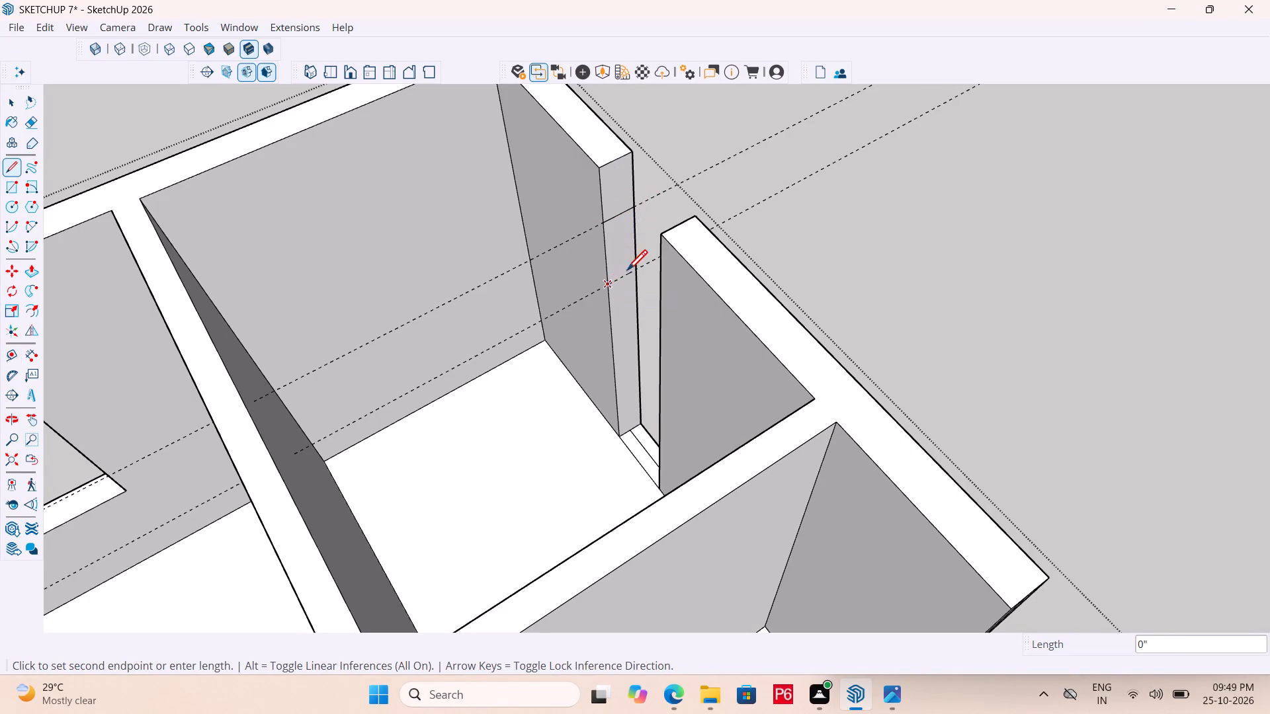
{"action": "left_click", "coordinate": [633, 268]}
{"action": "key", "text": "space"}
{"action": "key", "text": "e"}
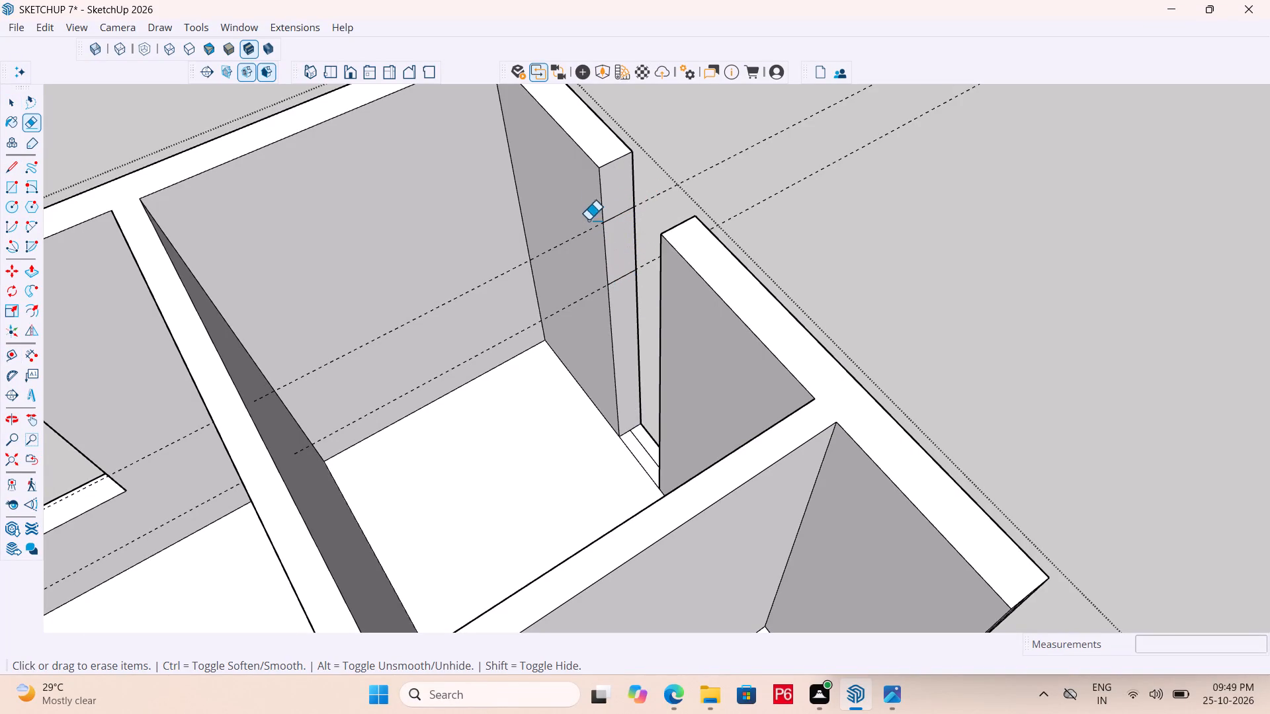
{"action": "left_click_drag", "start_coordinate": [588, 205], "coordinate": [591, 299]}
Save the model with the corner room's jamb divided by its two cross lines.
{"action": "key", "text": "ctrl+s"}
{"action": "key", "text": "ctrl+s"}
{"action": "key", "text": "ctrl+s"}
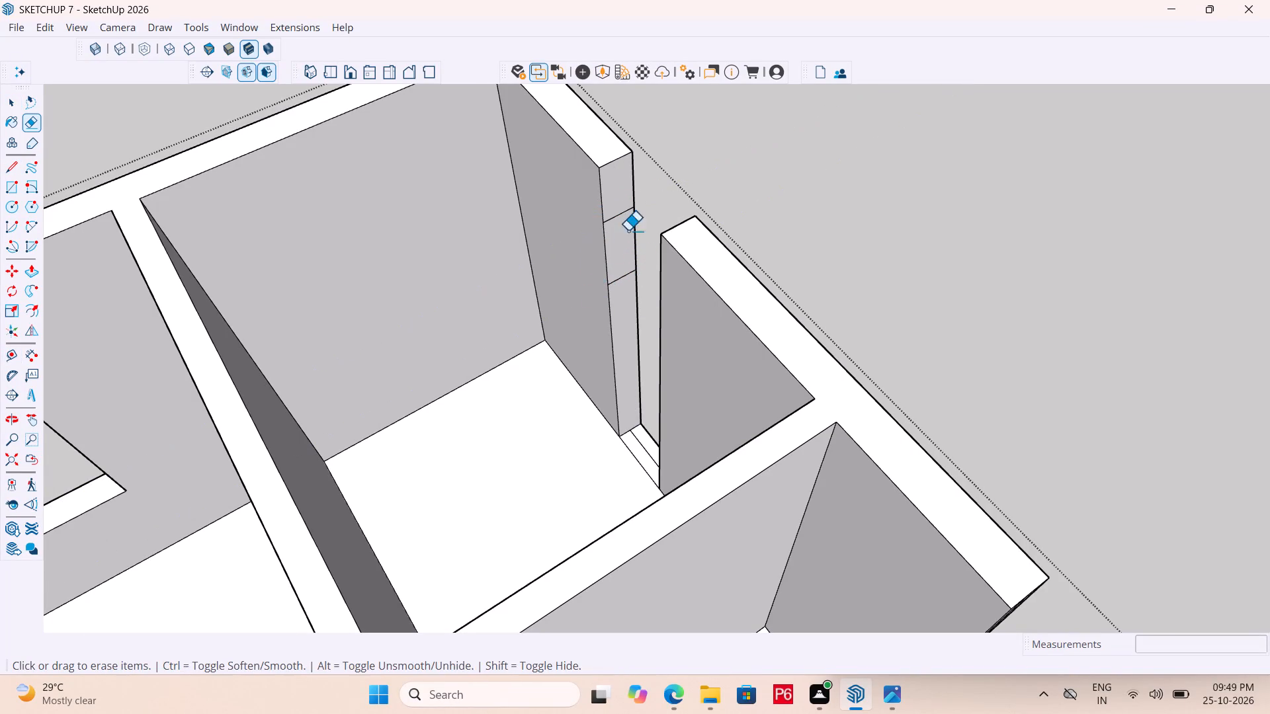
Push/Pull the top and bottom sections of the corner room's jamb across the narrow gap, leaving the 2' high middle section open as a ventilator.
{"action": "key", "text": "p"}
{"action": "left_click", "coordinate": [626, 190]}
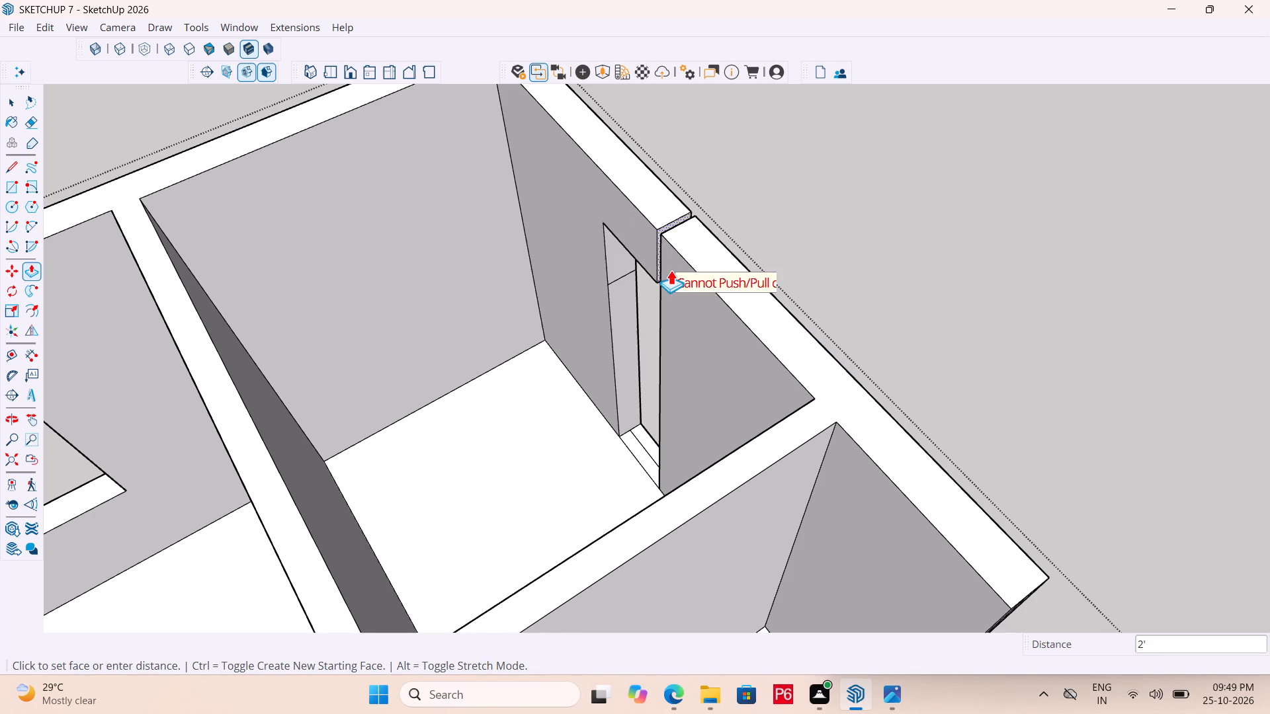
{"action": "left_click", "coordinate": [663, 280]}
{"action": "double_click", "coordinate": [622, 310]}
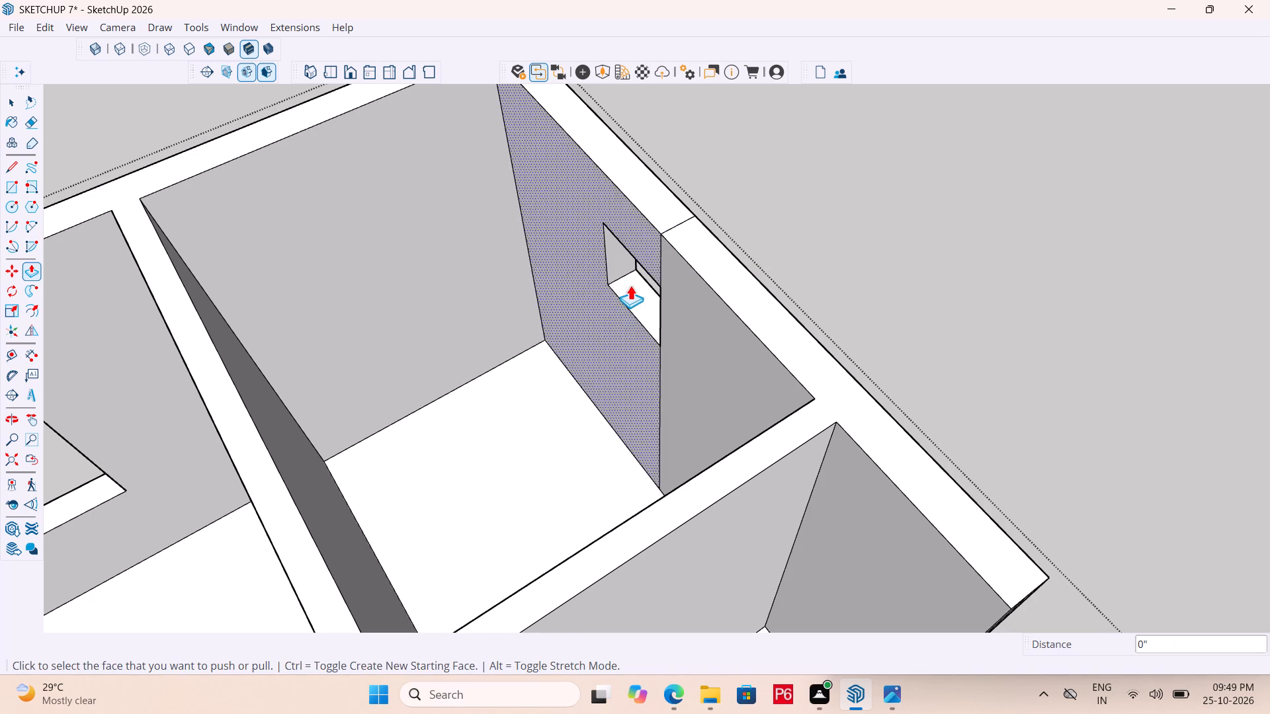
Erase the leftover seam lines on the wall's inner face and top where the corner room's gap was filled.
{"action": "scroll", "coordinate": [673, 209], "scroll_direction": "up", "scroll_amount": 4}
{"action": "key", "text": "e"}
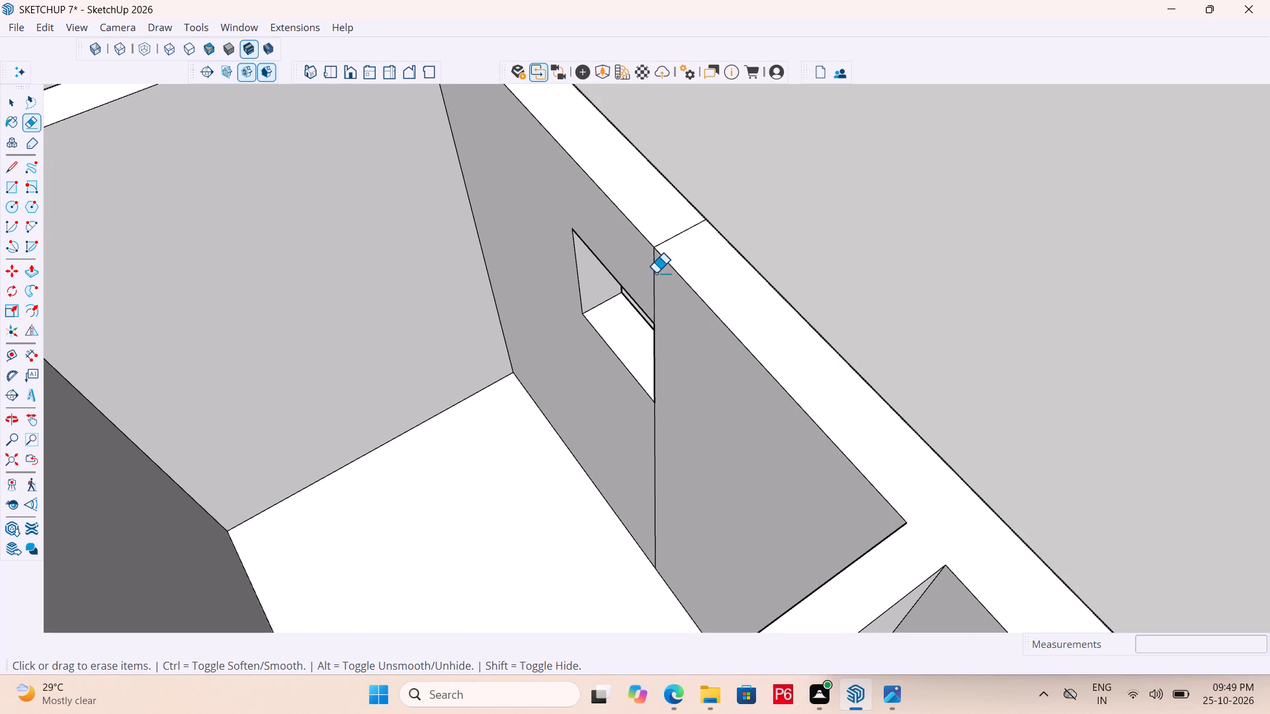
{"action": "left_click", "coordinate": [656, 273]}
{"action": "left_click_drag", "start_coordinate": [657, 496], "coordinate": [650, 471]}
{"action": "left_click_drag", "start_coordinate": [673, 229], "coordinate": [696, 244]}
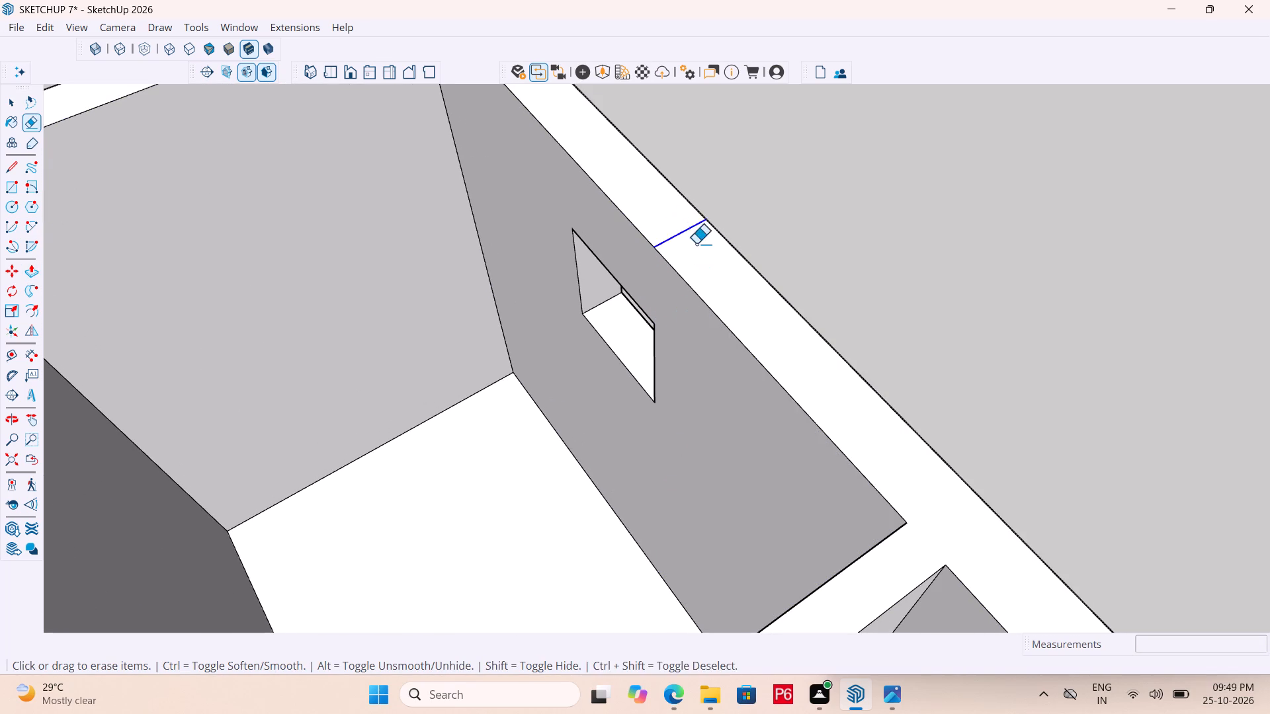
{"action": "left_click_drag", "start_coordinate": [696, 244], "coordinate": [702, 244]}
Erase the leftover seam lines around the ventilator opening on the wall's outer face, and save the model.
{"action": "middle_click_drag", "start_coordinate": [900, 271], "coordinate": [431, 241]}
{"action": "scroll", "coordinate": [900, 271], "scroll_direction": "down", "scroll_amount": 1}
{"action": "left_click_drag", "start_coordinate": [414, 250], "coordinate": [396, 261]}
{"action": "scroll", "coordinate": [608, 409], "scroll_direction": "down", "scroll_amount": 2}
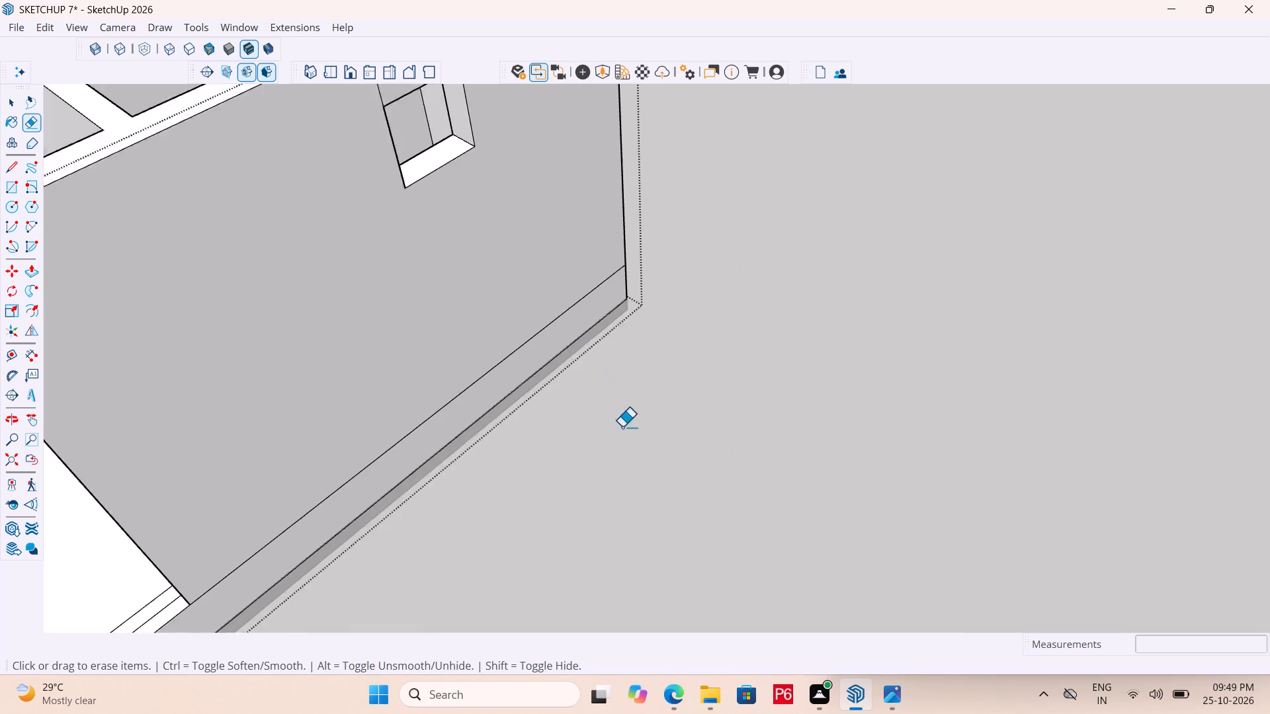
{"action": "scroll", "coordinate": [622, 427], "scroll_direction": "down", "scroll_amount": 2}
{"action": "left_click_drag", "start_coordinate": [450, 170], "coordinate": [444, 173]}
{"action": "left_click", "coordinate": [443, 173]}
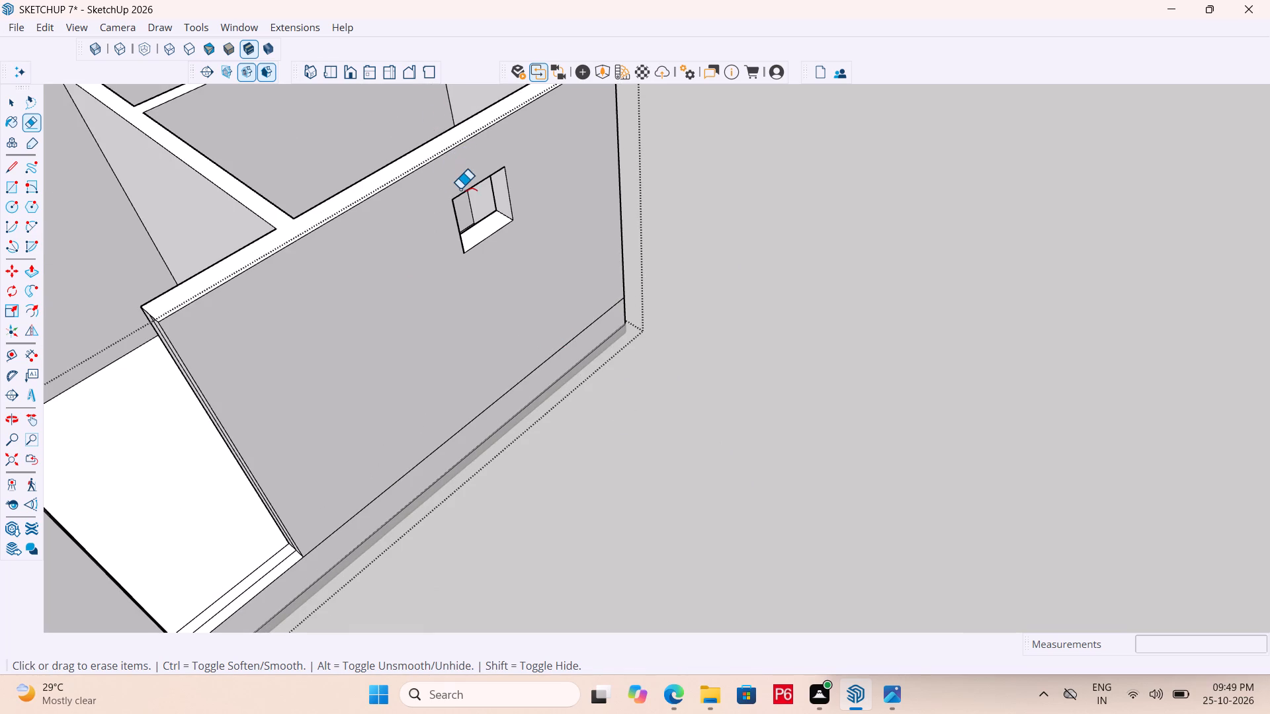
{"action": "key", "text": "ctrl+s"}
{"action": "key", "text": "ctrl+s"}
{"action": "key", "text": "ctrl+s"}
{"action": "key", "text": "ctrl+s"}
{"action": "key", "text": "ctrl+s"}
{"action": "key", "text": "ctrl+s"}
Erase the vertical dividing line on the ventilator-side jamb of the adjacent gap in the same outer wall.
{"action": "scroll", "coordinate": [603, 223], "scroll_direction": "down", "scroll_amount": 1, "text": "ctrl"}
{"action": "scroll", "coordinate": [818, 237], "scroll_direction": "down", "scroll_amount": 2}
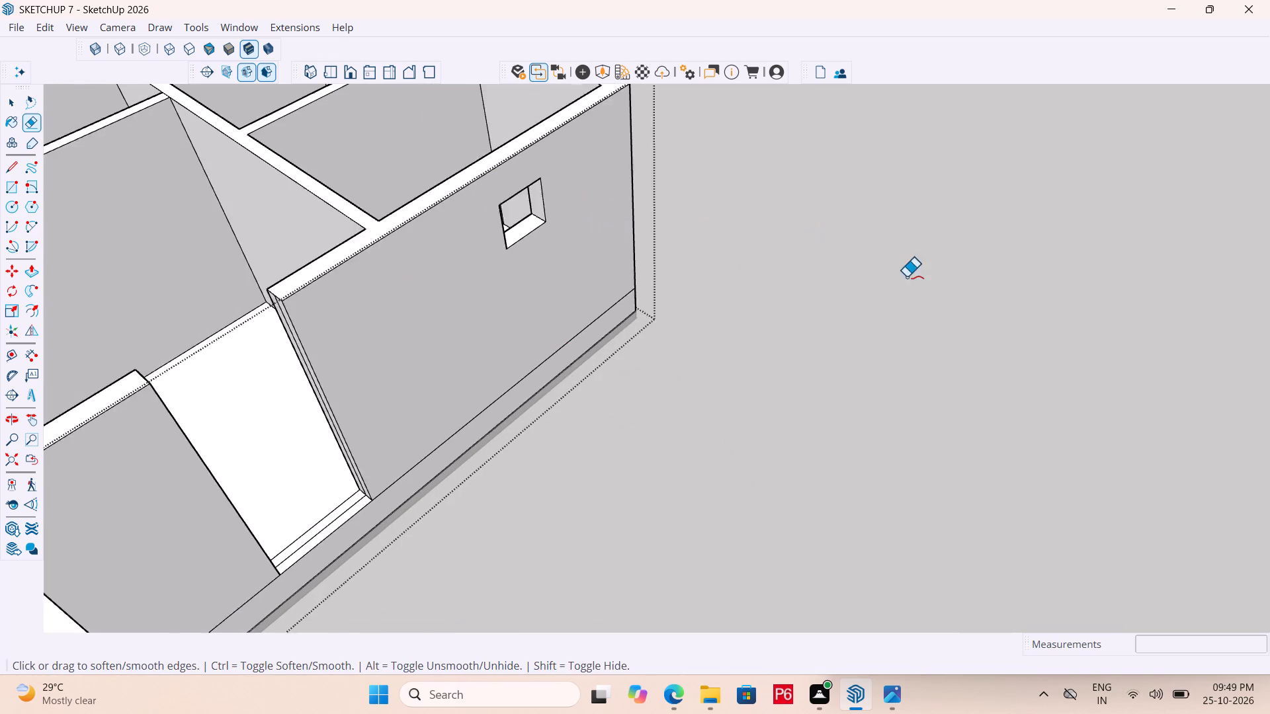
{"action": "scroll", "coordinate": [906, 277], "scroll_direction": "down", "scroll_amount": 4}
{"action": "middle_click_drag", "start_coordinate": [332, 407], "coordinate": [498, 355]}
{"action": "scroll", "coordinate": [498, 355], "scroll_direction": "up", "scroll_amount": 3}
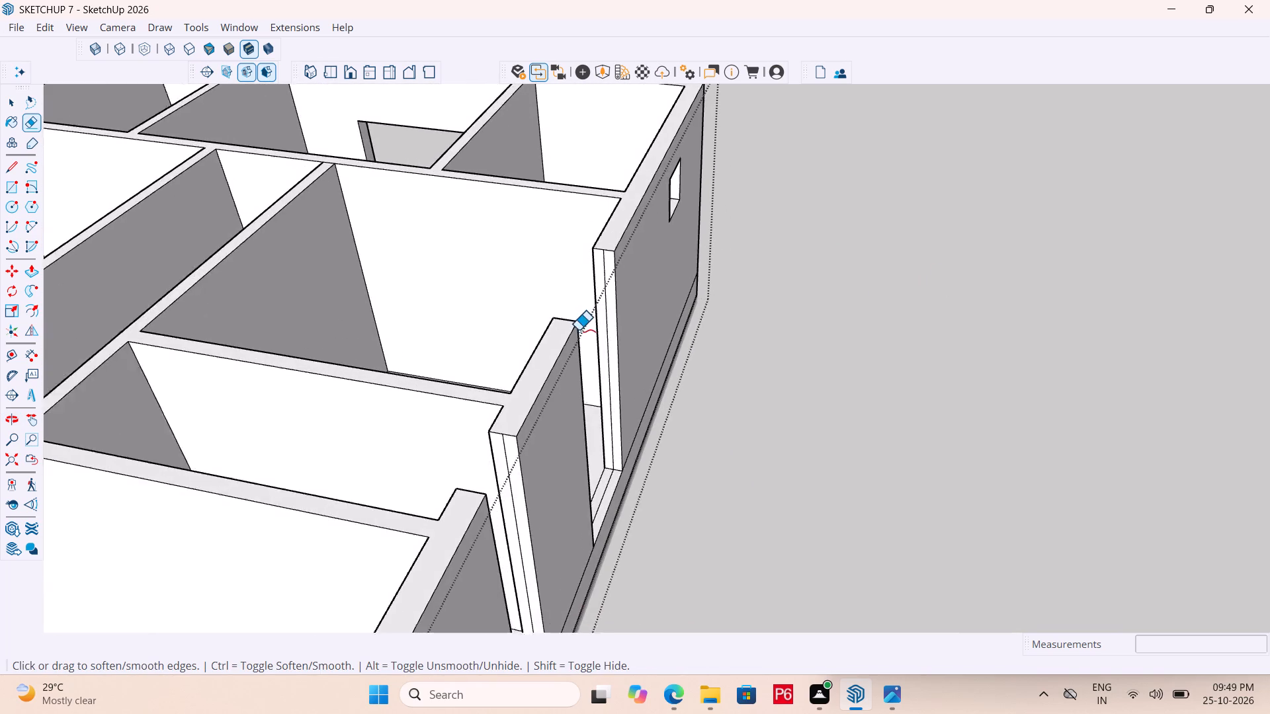
{"action": "scroll", "coordinate": [578, 331], "scroll_direction": "up", "scroll_amount": 3}
{"action": "left_click", "coordinate": [616, 297]}
Erase the vertical dividing line on the opposite jamb of that gap, and save the model.
{"action": "scroll", "coordinate": [776, 297], "scroll_direction": "down", "scroll_amount": 3}
{"action": "middle_click_drag", "start_coordinate": [659, 337], "coordinate": [246, 391]}
{"action": "scroll", "coordinate": [246, 391], "scroll_direction": "down", "scroll_amount": 1}
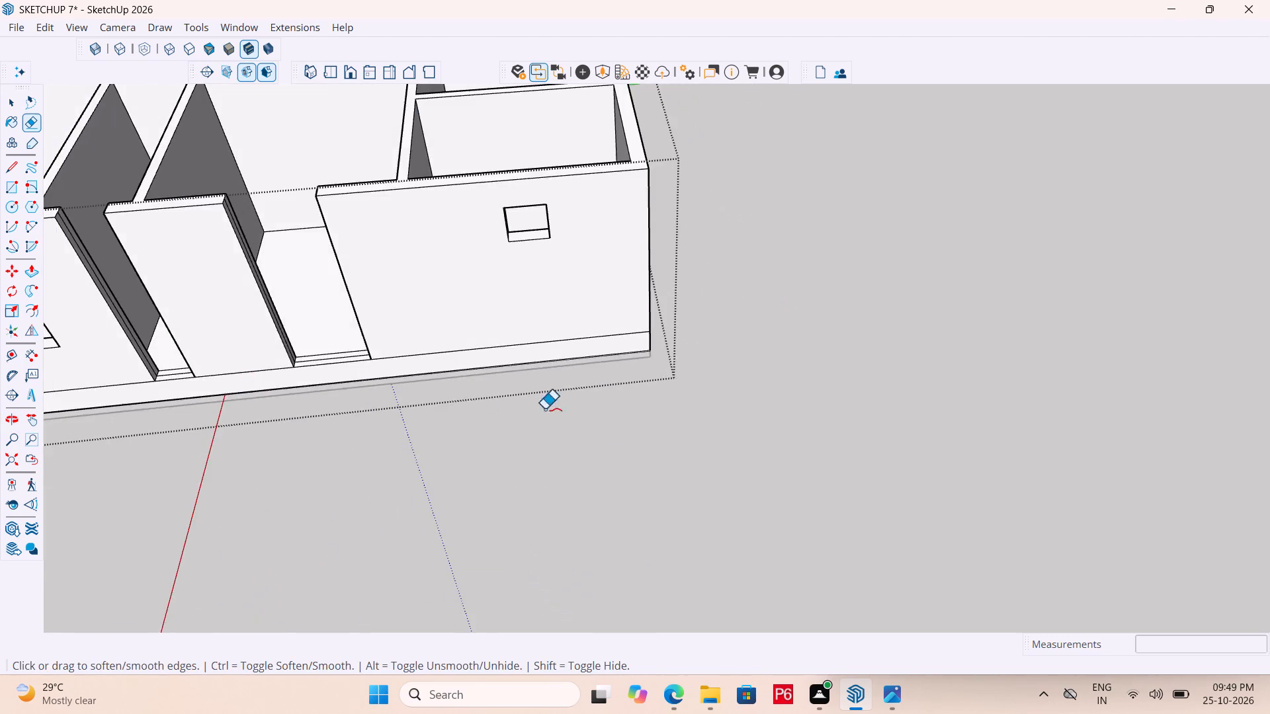
{"action": "scroll", "coordinate": [641, 463], "scroll_direction": "down", "scroll_amount": 4}
{"action": "middle_click_drag", "start_coordinate": [403, 375], "coordinate": [243, 356]}
{"action": "scroll", "coordinate": [304, 173], "scroll_direction": "up", "scroll_amount": 10}
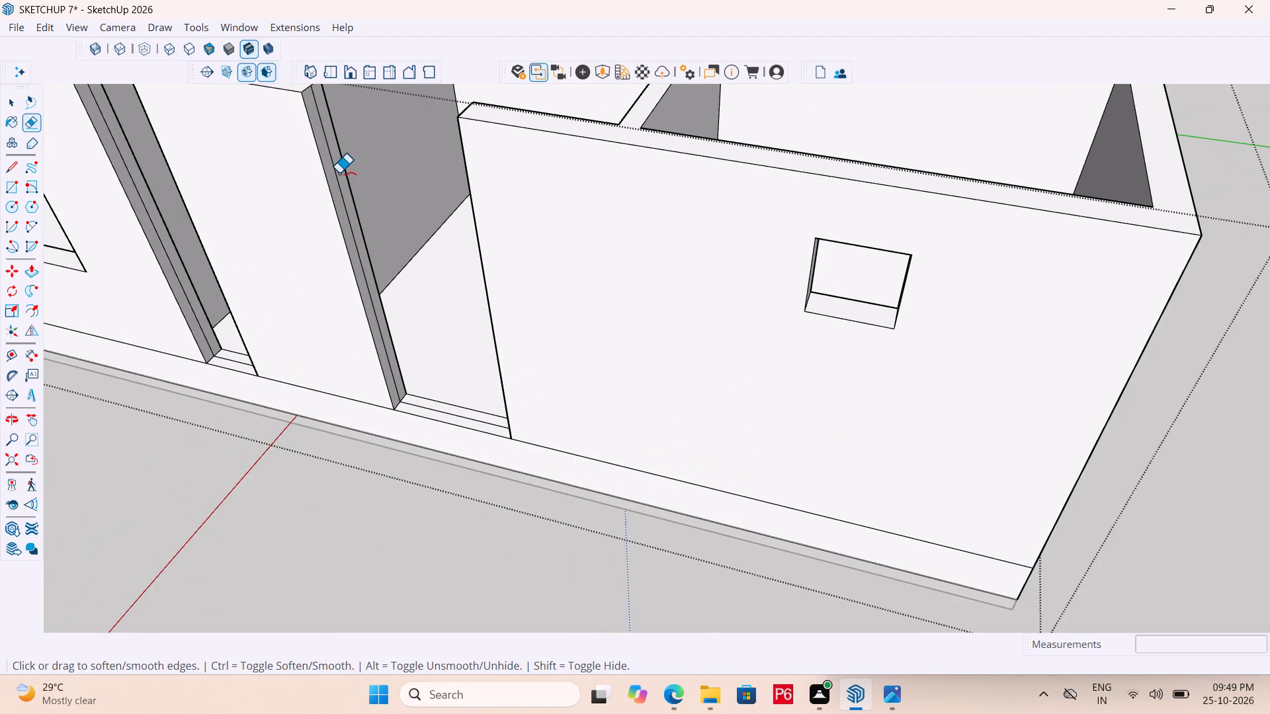
{"action": "left_click", "coordinate": [339, 173]}
{"action": "scroll", "coordinate": [509, 430], "scroll_direction": "down", "scroll_amount": 4}
{"action": "middle_click_drag", "start_coordinate": [422, 375], "coordinate": [293, 362]}
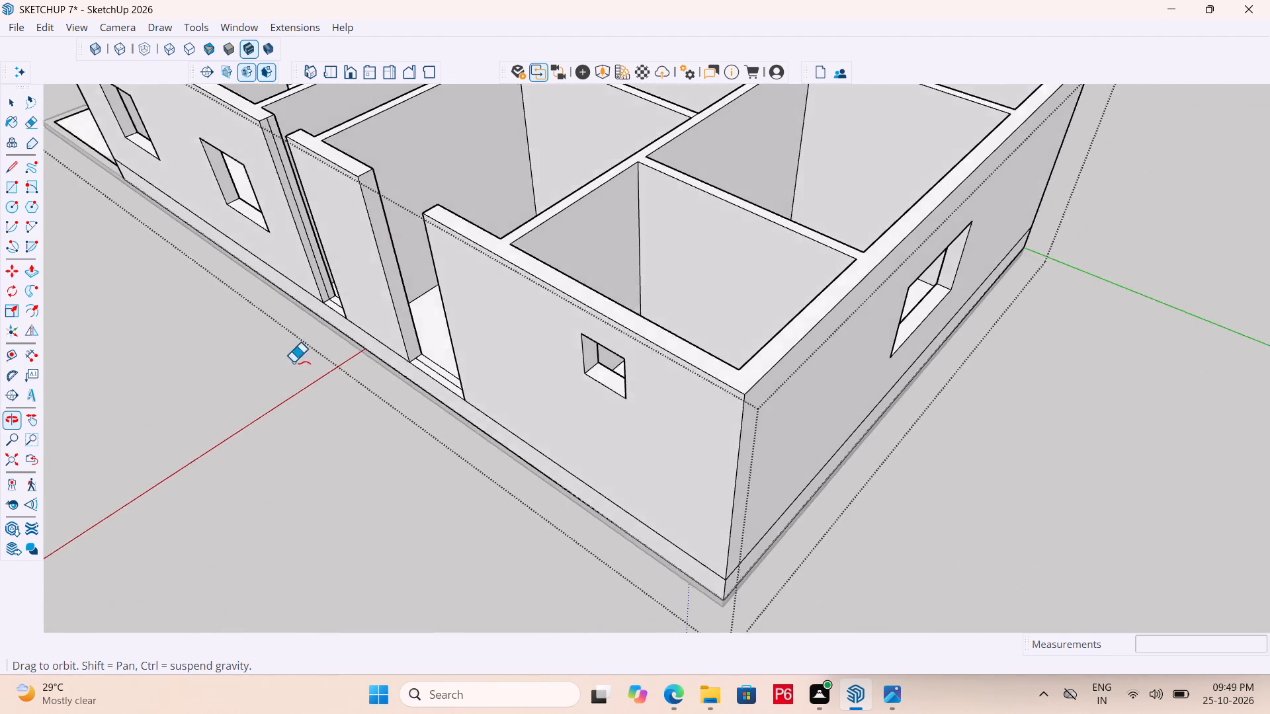
{"action": "middle_click_drag", "start_coordinate": [293, 362], "coordinate": [290, 384]}
{"action": "scroll", "coordinate": [360, 159], "scroll_direction": "up", "scroll_amount": 5}
{"action": "middle_click_drag", "start_coordinate": [407, 335], "coordinate": [407, 316]}
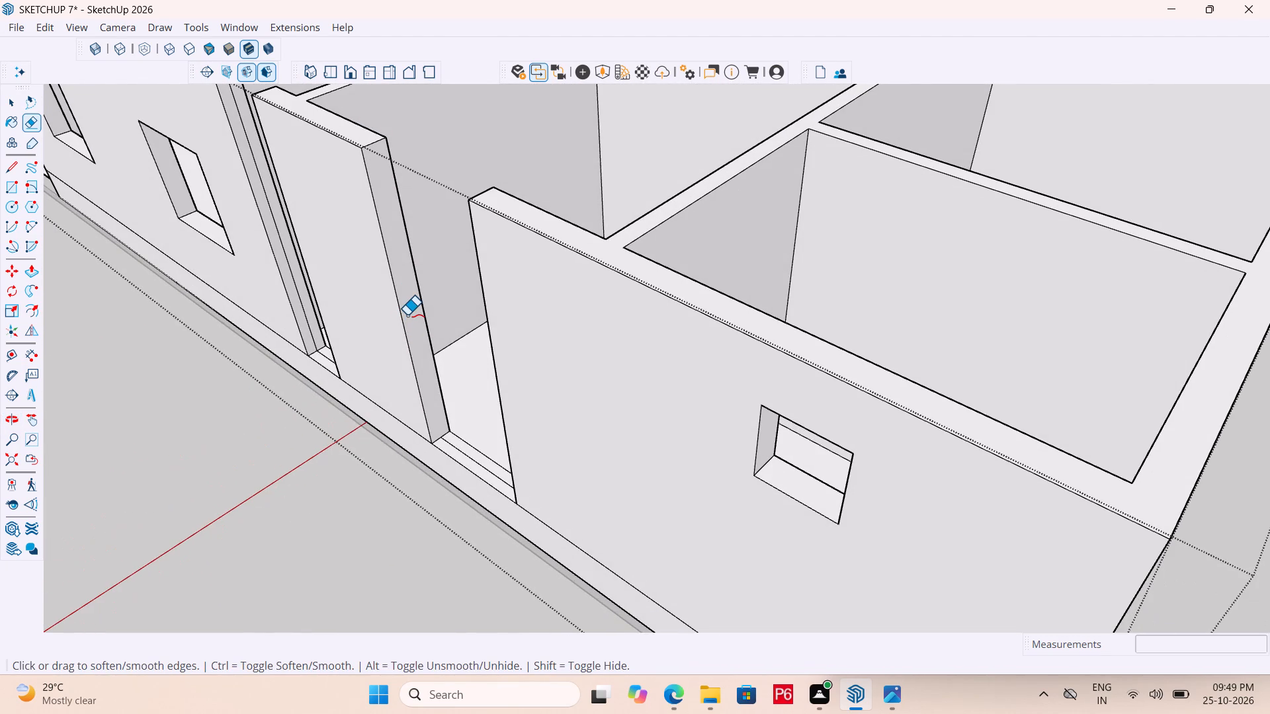
{"action": "key", "text": "ctrl+s"}
{"action": "key", "text": "ctrl+s"}
{"action": "key", "text": "ctrl+s"}
{"action": "key", "text": "ctrl+s"}
{"action": "key", "text": "ctrl+s"}
{"action": "key", "text": "ctrl+s"}
Place a guide 3'6" above the base of the cleaned jamb facing the ventilator's wall section, and save the model.
{"action": "scroll", "coordinate": [429, 488], "scroll_direction": "down", "scroll_amount": 4}
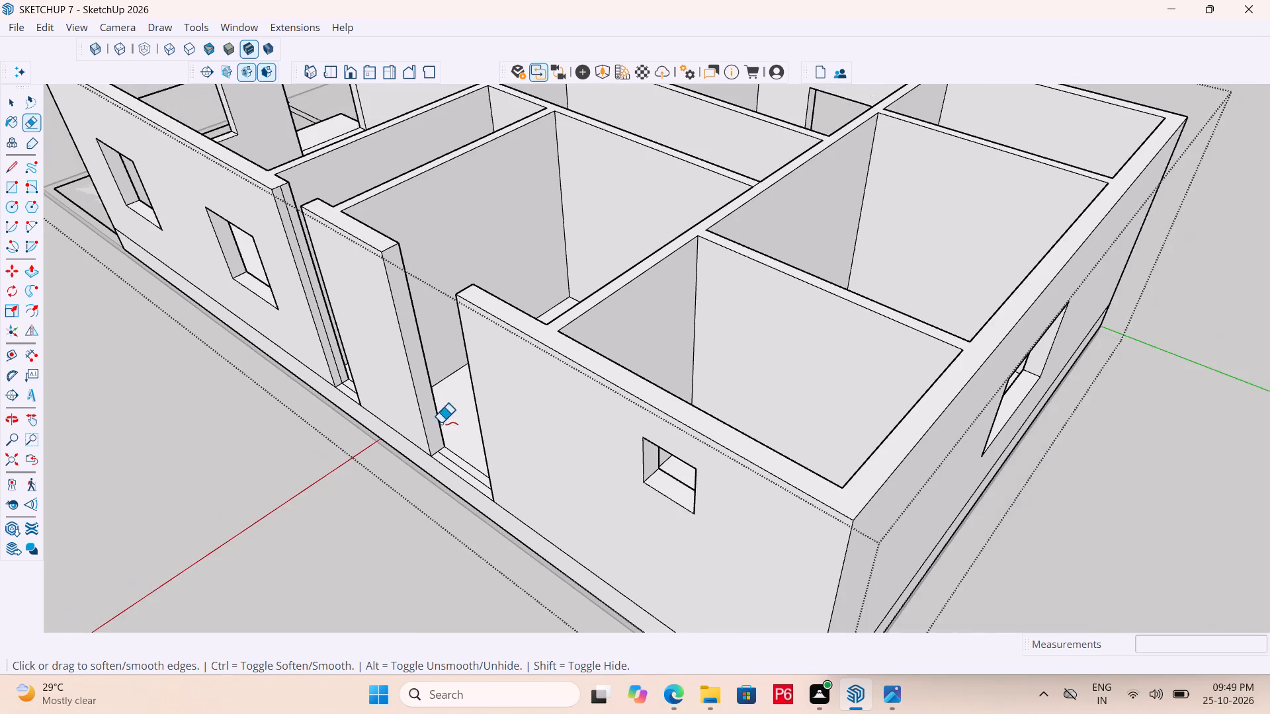
{"action": "middle_click_drag", "start_coordinate": [448, 404], "coordinate": [443, 382]}
{"action": "scroll", "coordinate": [407, 360], "scroll_direction": "up", "scroll_amount": 4}
{"action": "key", "text": "t"}
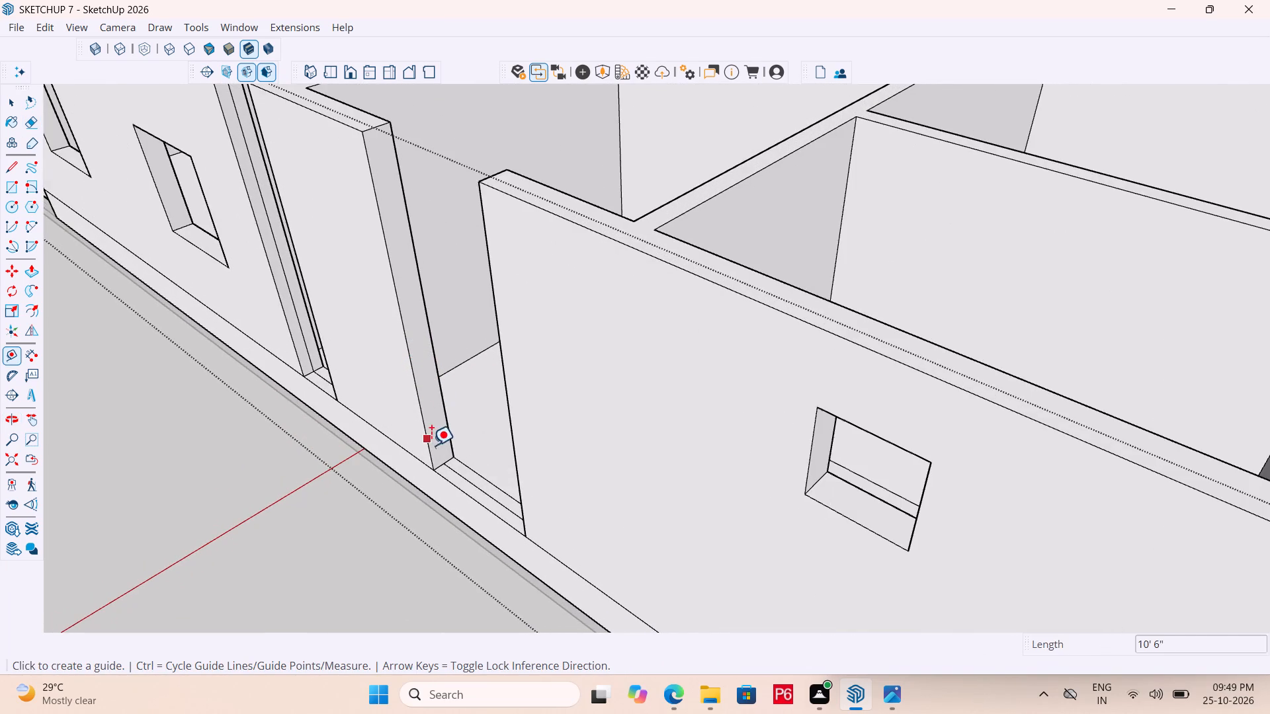
{"action": "scroll", "coordinate": [439, 468], "scroll_direction": "up", "scroll_amount": 5}
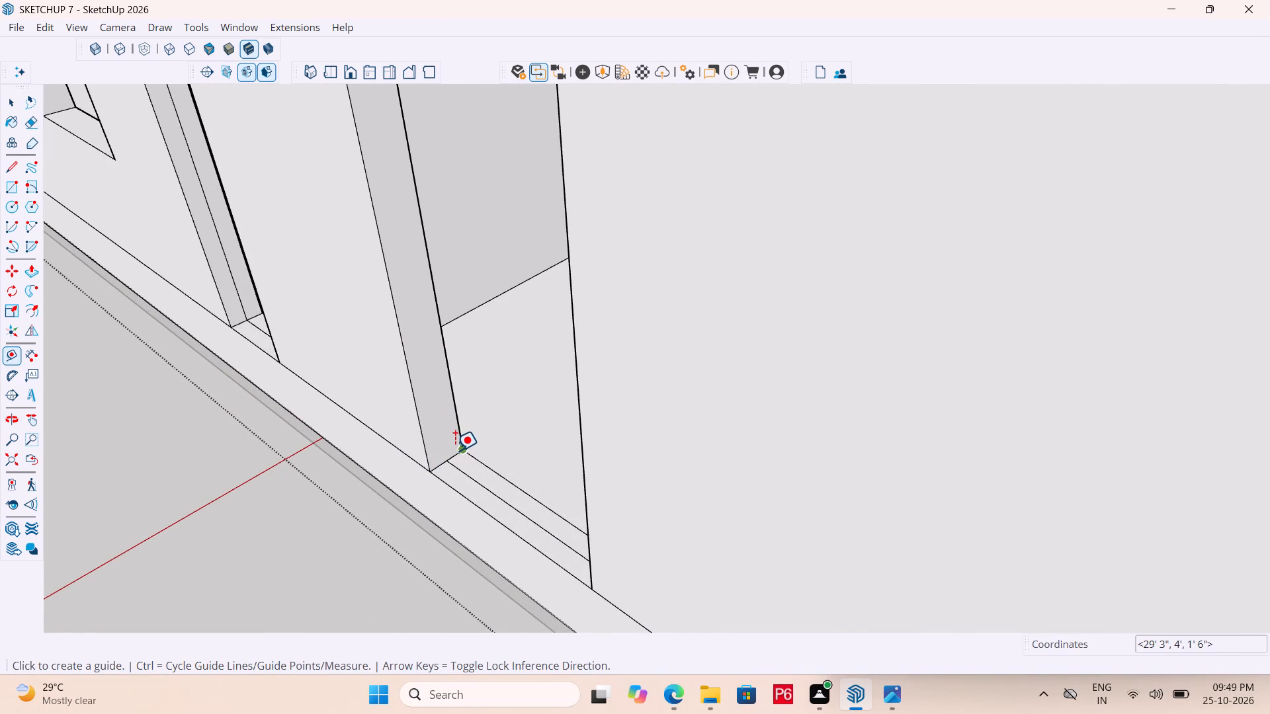
{"action": "scroll", "coordinate": [452, 456], "scroll_direction": "up", "scroll_amount": 4}
{"action": "left_click", "coordinate": [456, 454]}
{"action": "scroll", "coordinate": [421, 375], "scroll_direction": "down", "scroll_amount": 7}
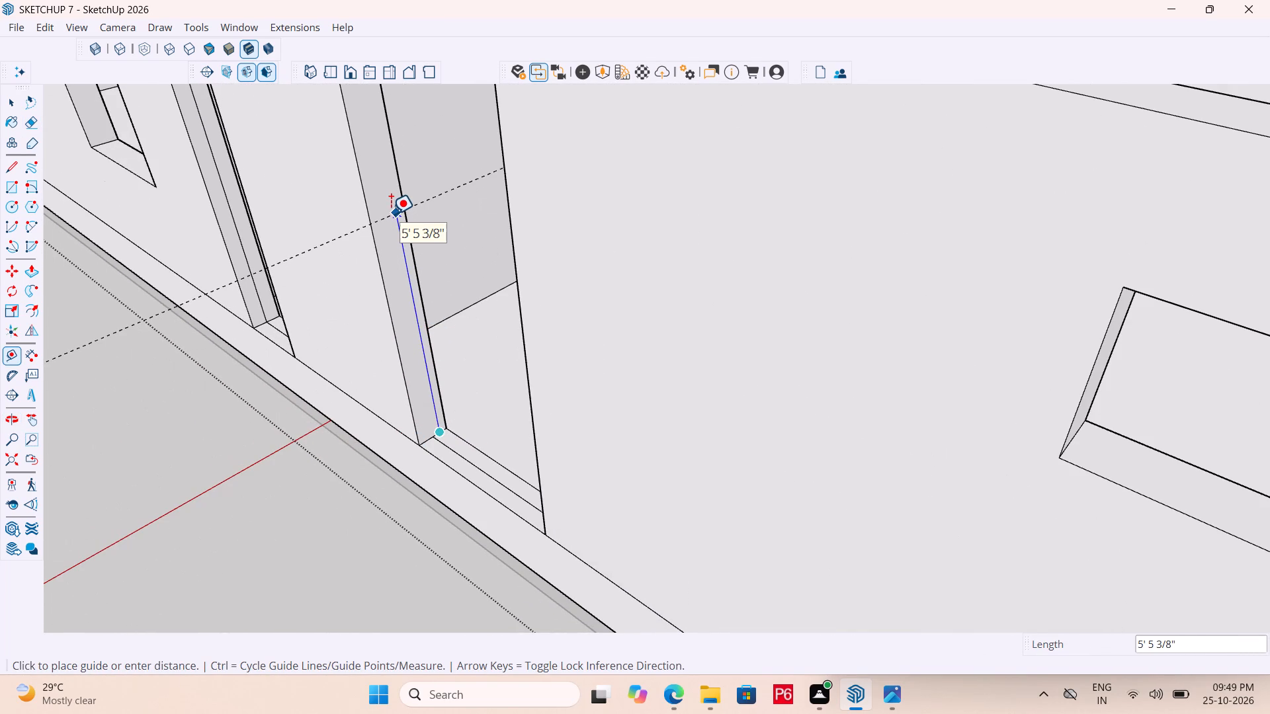
{"action": "type", "text": "3'6\""}
{"action": "key", "text": "Return"}
{"action": "scroll", "coordinate": [458, 446], "scroll_direction": "down", "scroll_amount": 5}
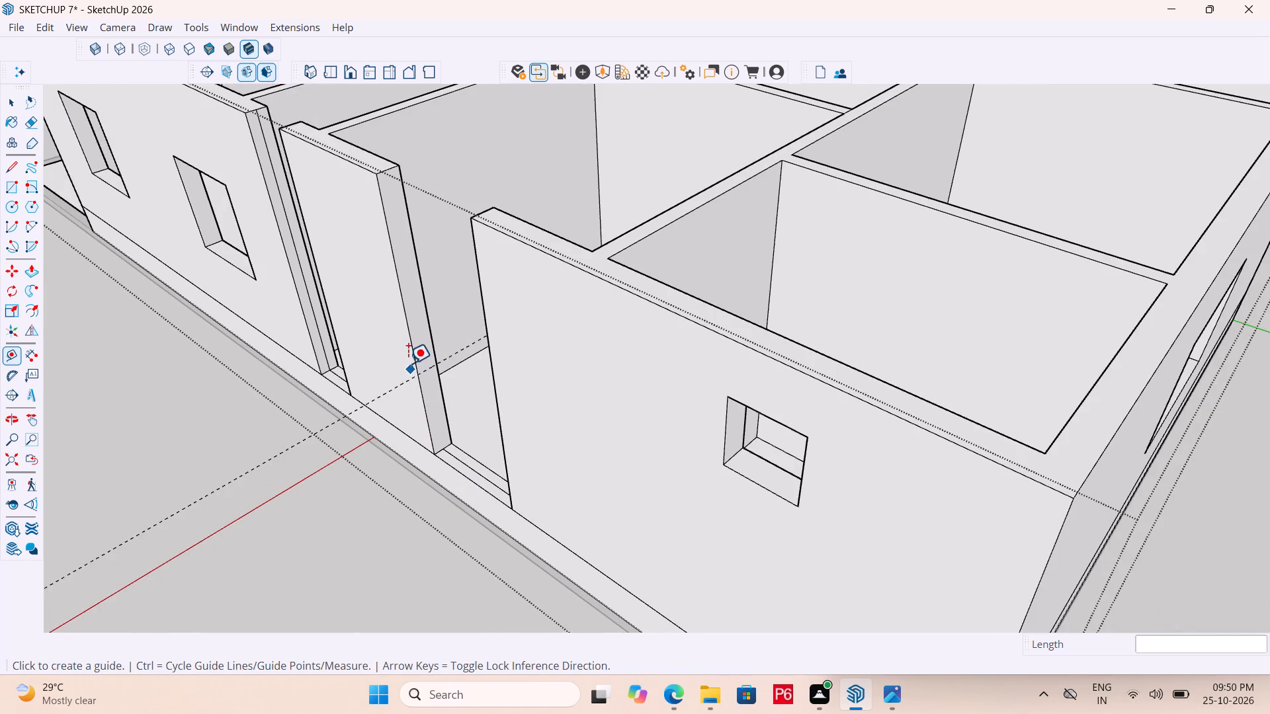
{"action": "scroll", "coordinate": [402, 343], "scroll_direction": "up", "scroll_amount": 5}
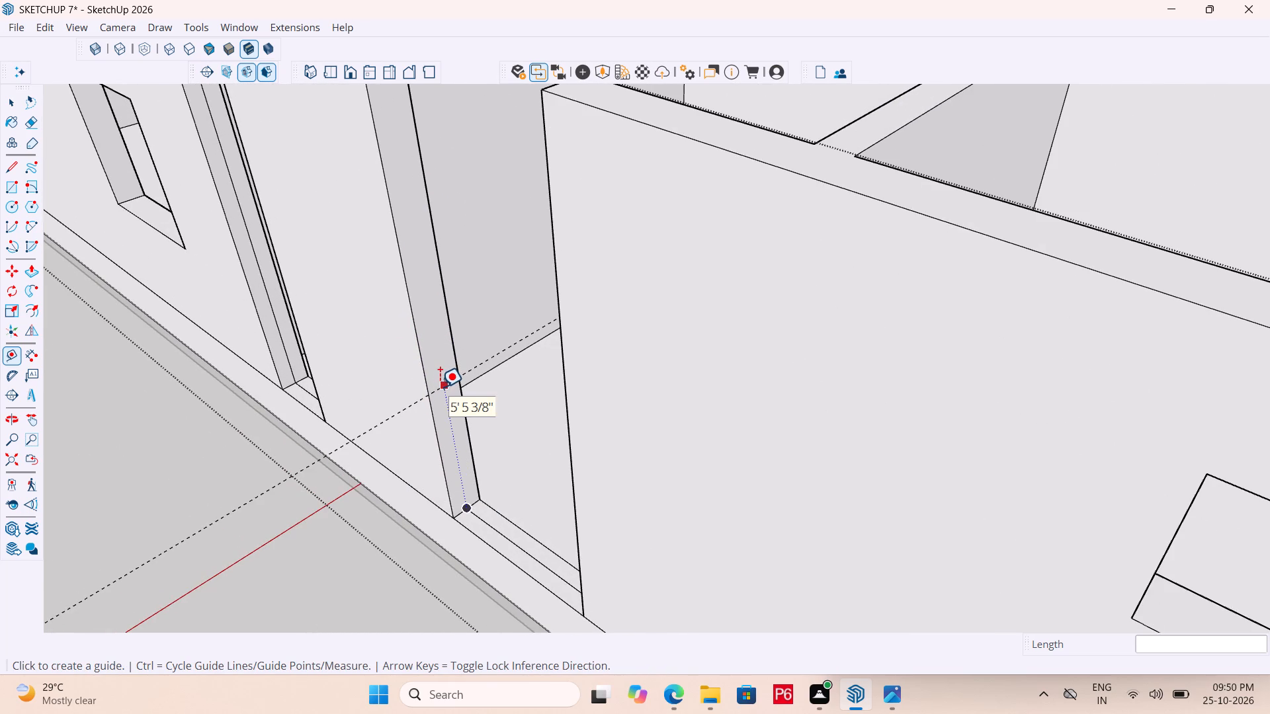
{"action": "key", "text": "ctrl+s"}
{"action": "key", "text": "ctrl+s"}
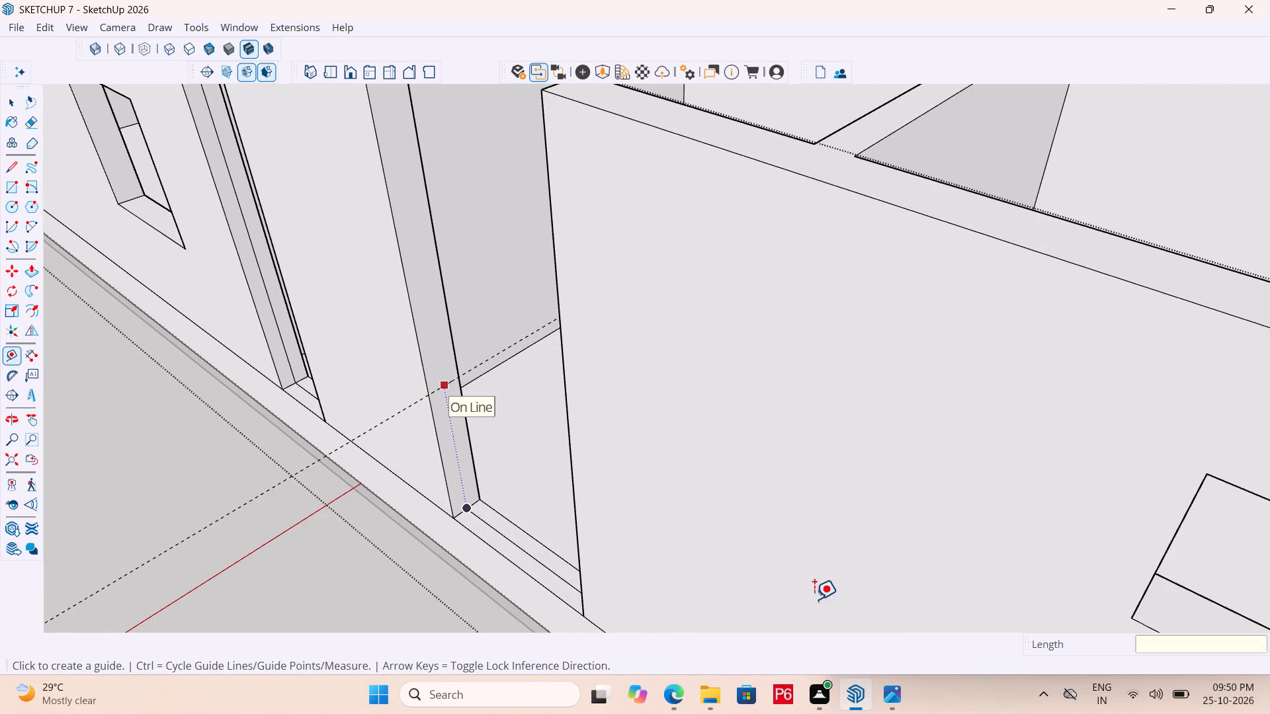
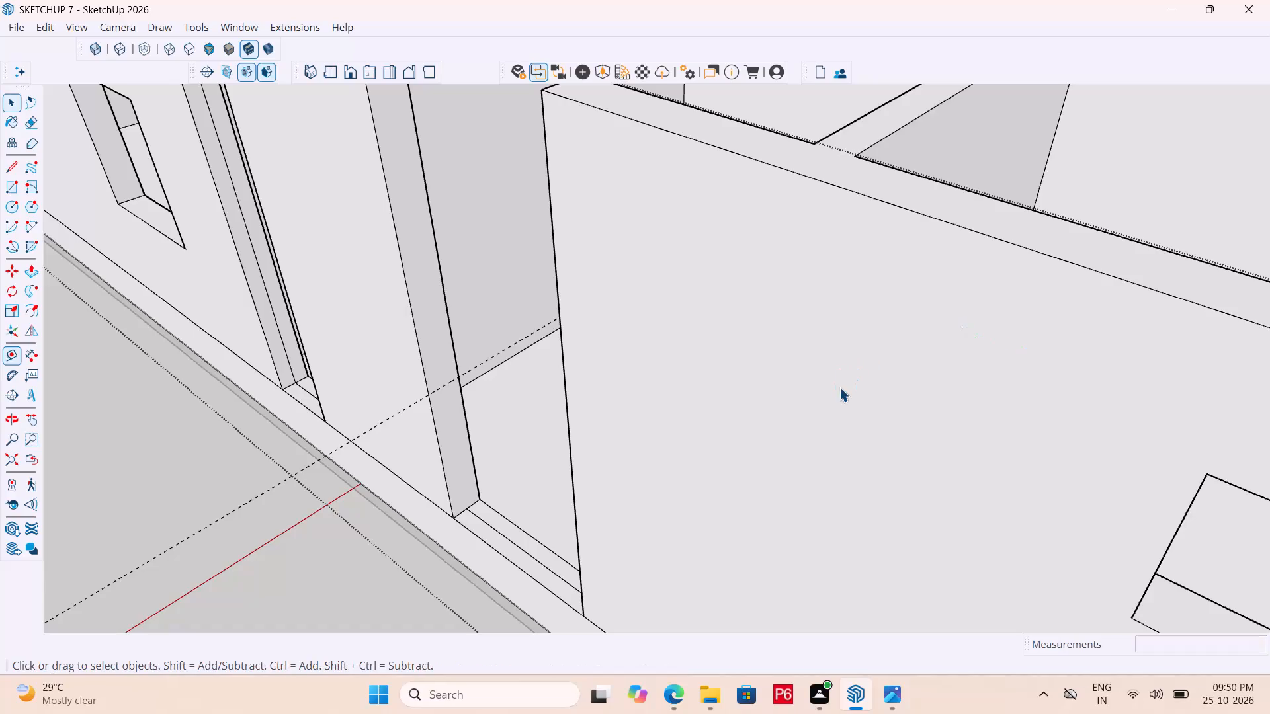
Place a second guide 4' above the existing guide on the gap's jamb facing the ventilator's wall section.
{"action": "scroll", "coordinate": [723, 459], "scroll_direction": "down", "scroll_amount": 5}
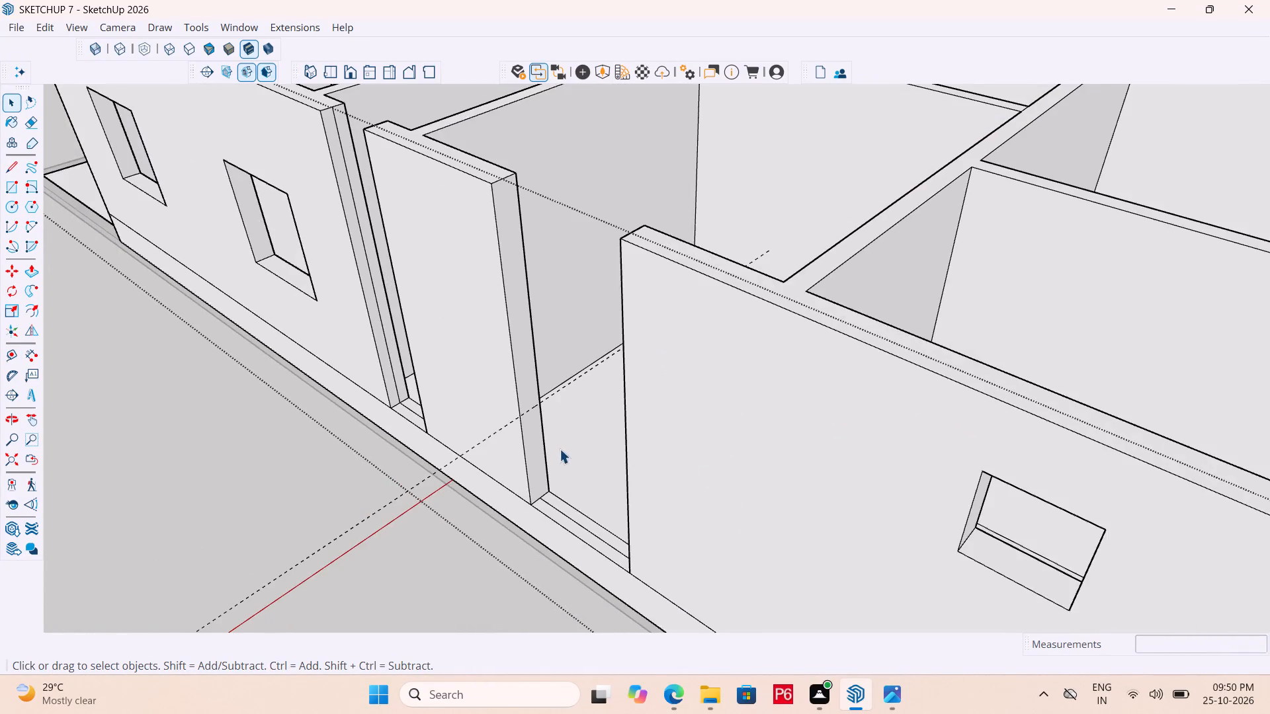
{"action": "scroll", "coordinate": [546, 420], "scroll_direction": "up", "scroll_amount": 3}
{"action": "key", "text": "t"}
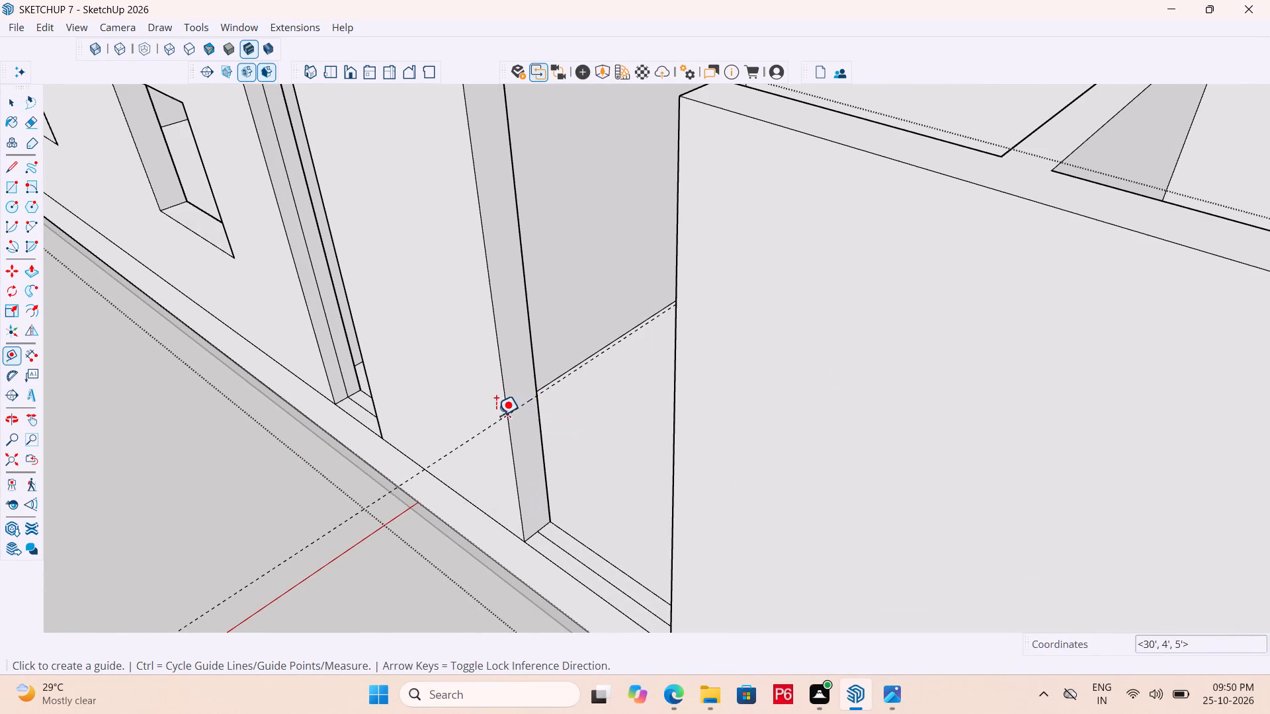
{"action": "scroll", "coordinate": [492, 417], "scroll_direction": "up", "scroll_amount": 5}
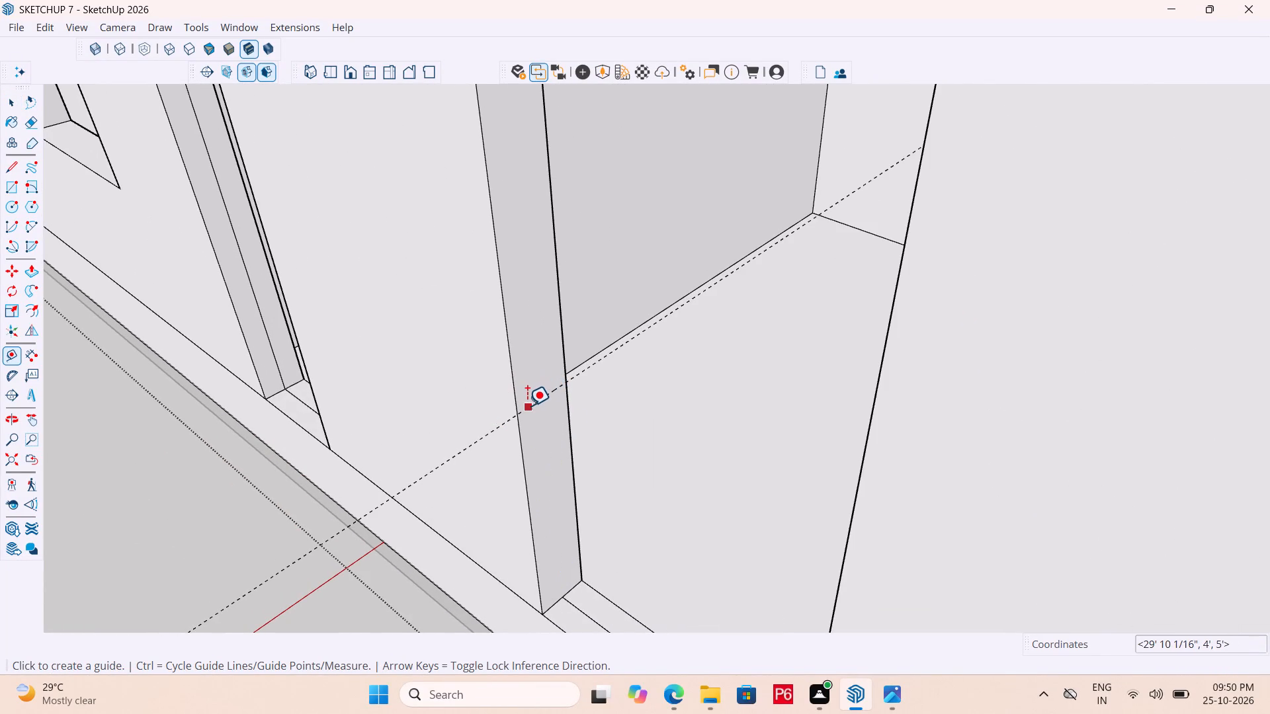
{"action": "left_click", "coordinate": [527, 406]}
{"action": "scroll", "coordinate": [569, 342], "scroll_direction": "down", "scroll_amount": 7}
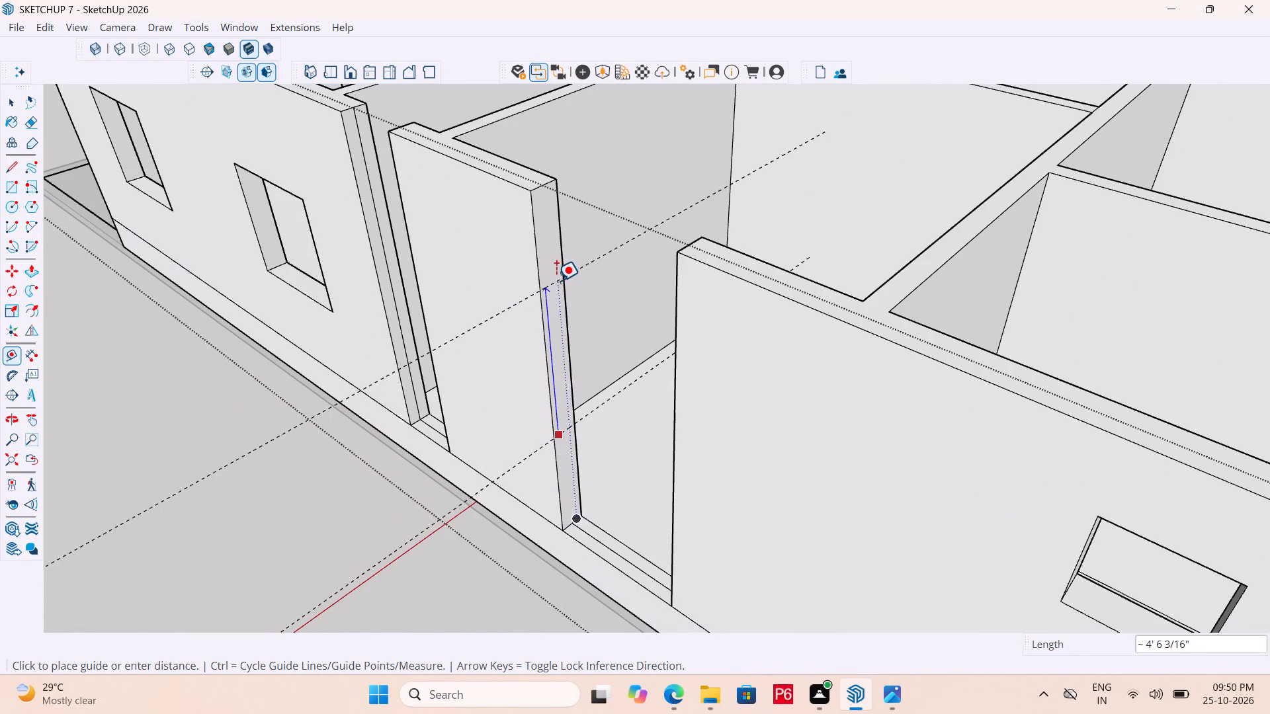
{"action": "type", "text": "4'"}
{"action": "key", "text": "Return"}
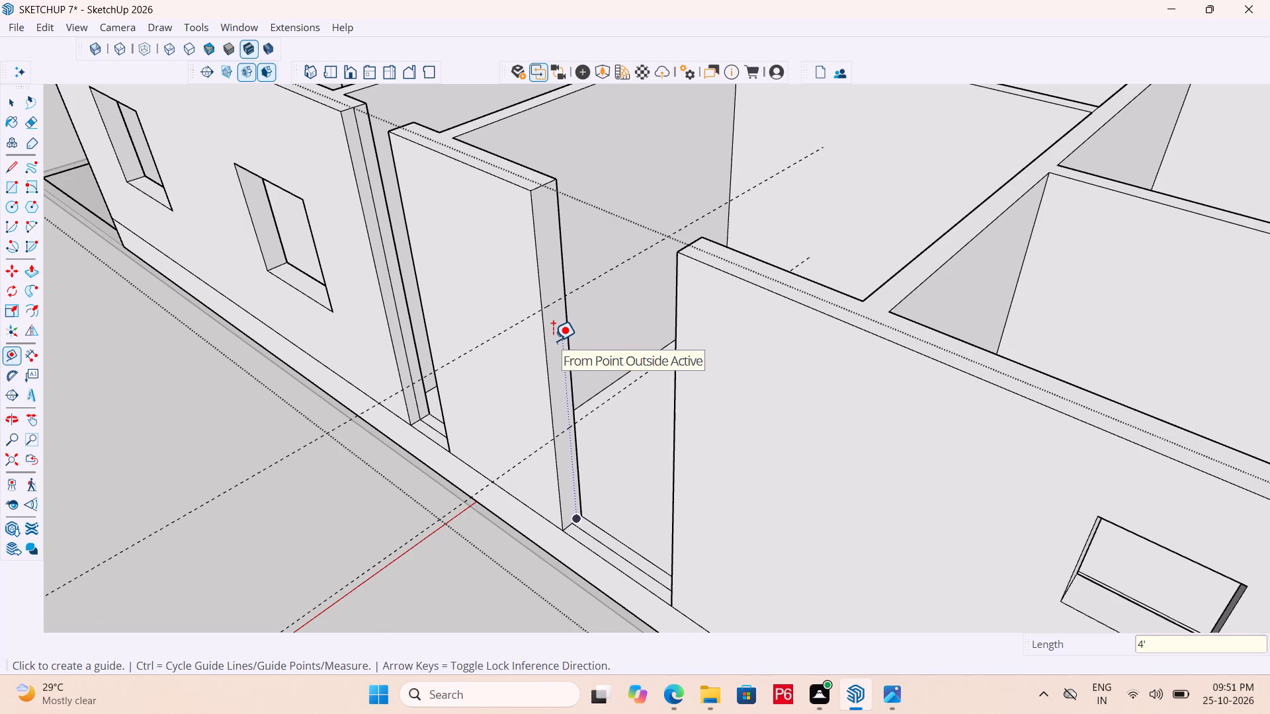
Draw 9" lines across the jamb's full width along both the upper and lower guides.
{"action": "key", "text": "l"}
{"action": "scroll", "coordinate": [553, 315], "scroll_direction": "up", "scroll_amount": 3}
{"action": "left_click", "coordinate": [539, 305]}
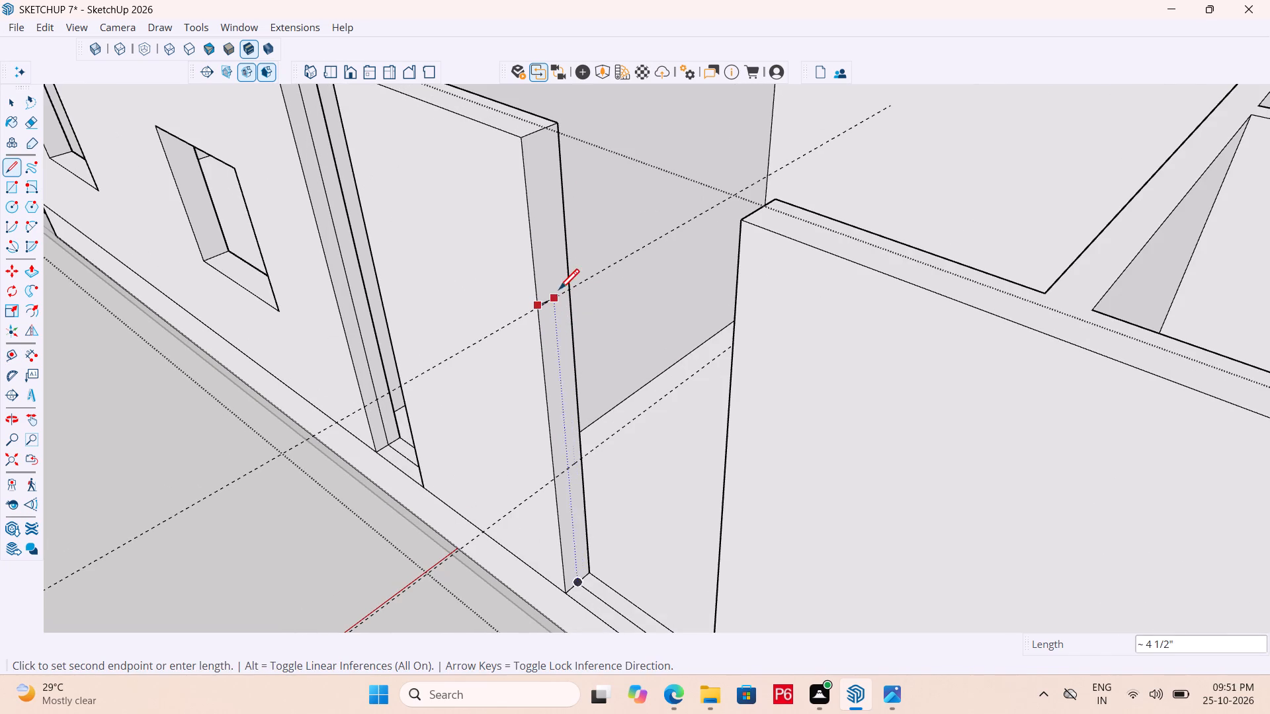
{"action": "key", "text": "space"}
{"action": "key", "text": "l"}
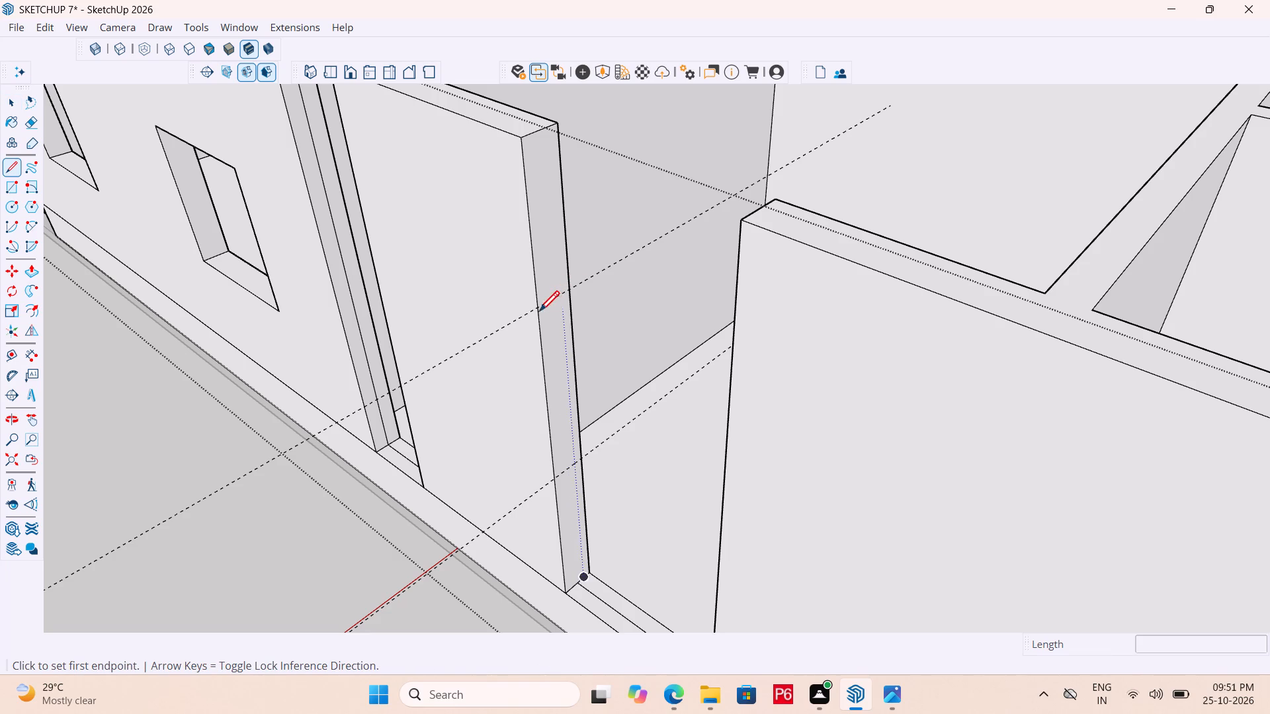
{"action": "scroll", "coordinate": [549, 317], "scroll_direction": "up", "scroll_amount": 4}
{"action": "left_click_drag", "start_coordinate": [529, 305], "coordinate": [536, 300]}
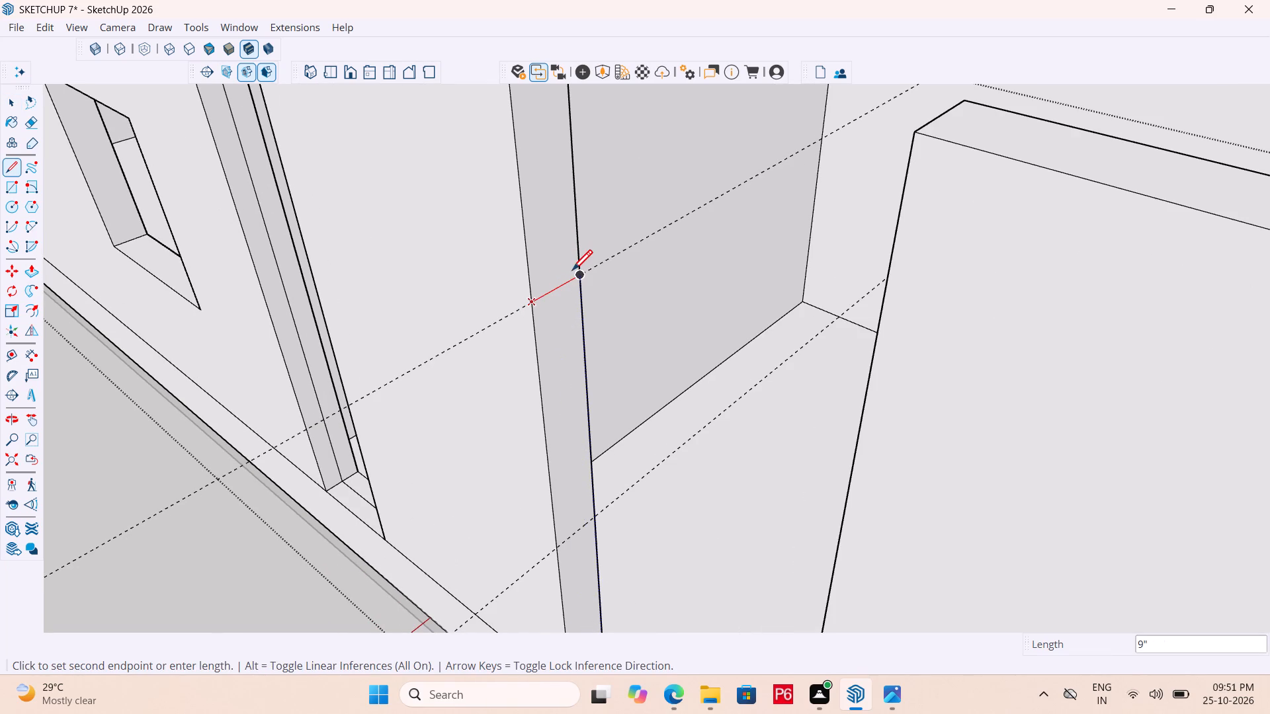
{"action": "left_click", "coordinate": [574, 272]}
{"action": "scroll", "coordinate": [510, 196], "scroll_direction": "down", "scroll_amount": 5}
{"action": "scroll", "coordinate": [556, 463], "scroll_direction": "up", "scroll_amount": 5}
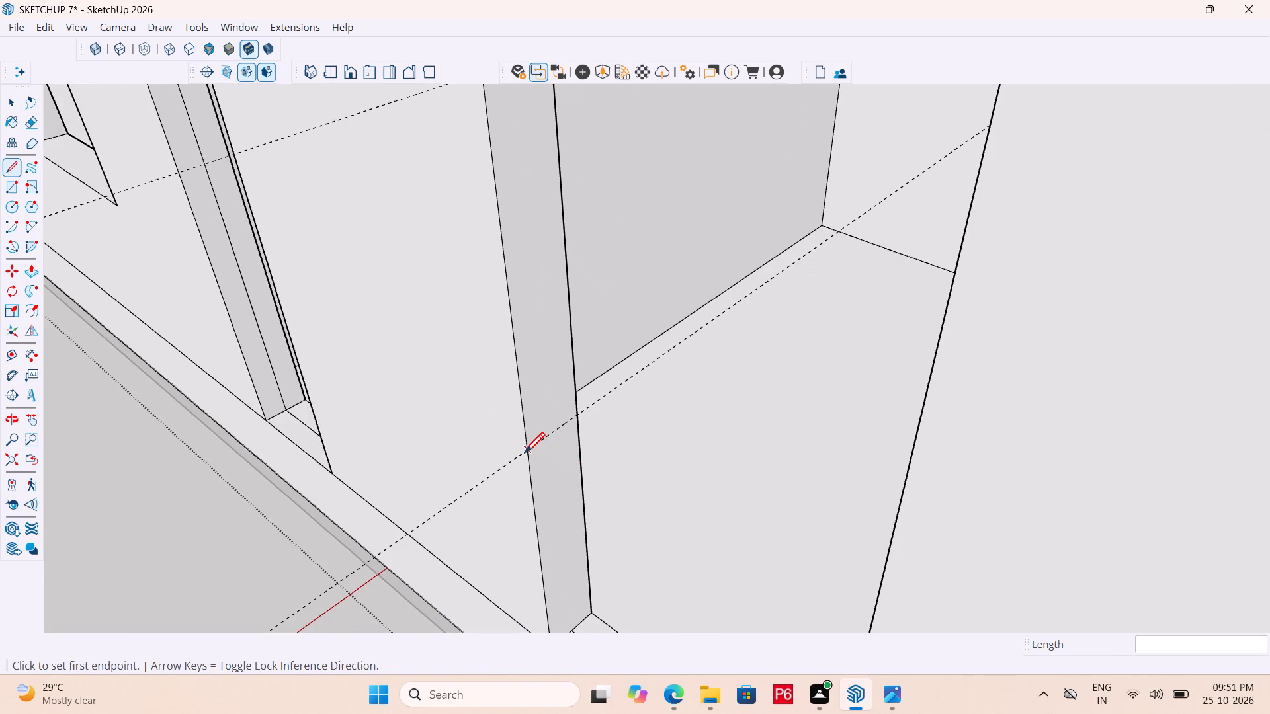
{"action": "left_click", "coordinate": [525, 452]}
{"action": "left_click", "coordinate": [576, 417]}
{"action": "scroll", "coordinate": [549, 496], "scroll_direction": "down", "scroll_amount": 4}
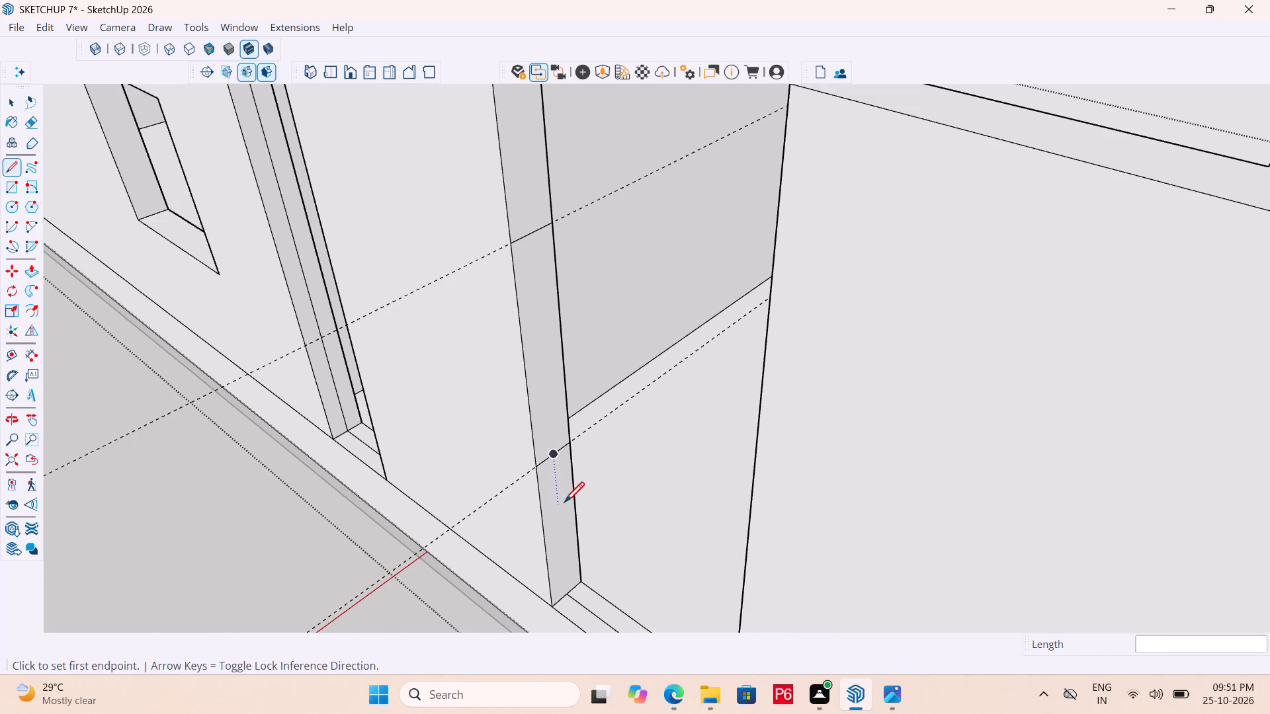
Erase both guides crossing the jamb and save the model.
{"action": "key", "text": "e"}
{"action": "left_click_drag", "start_coordinate": [450, 267], "coordinate": [477, 370]}
{"action": "left_click_drag", "start_coordinate": [499, 469], "coordinate": [504, 499]}
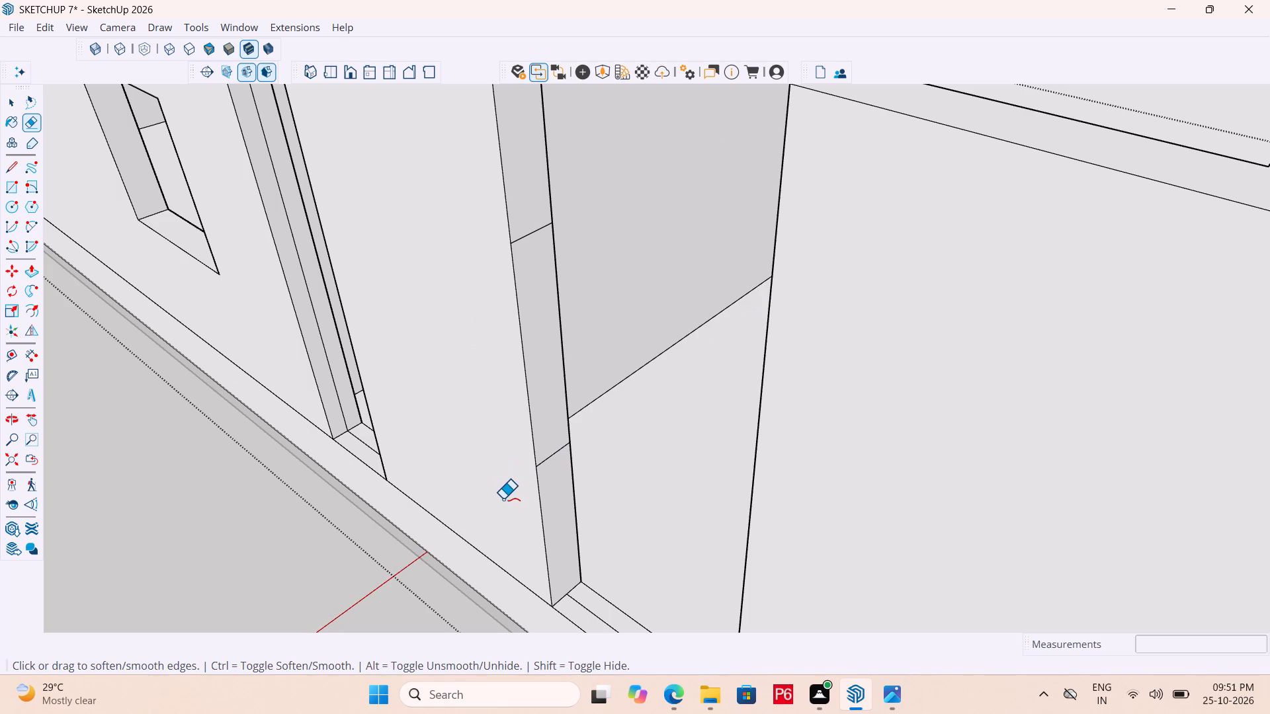
{"action": "key", "text": "ctrl+s"}
{"action": "key", "text": "ctrl+s"}
{"action": "scroll", "coordinate": [503, 500], "scroll_direction": "down", "scroll_amount": 4, "text": "ctrl"}
{"action": "key", "text": "ctrl+s"}
{"action": "key", "text": "ctrl+s"}
{"action": "scroll", "coordinate": [456, 461], "scroll_direction": "down", "scroll_amount": 3}
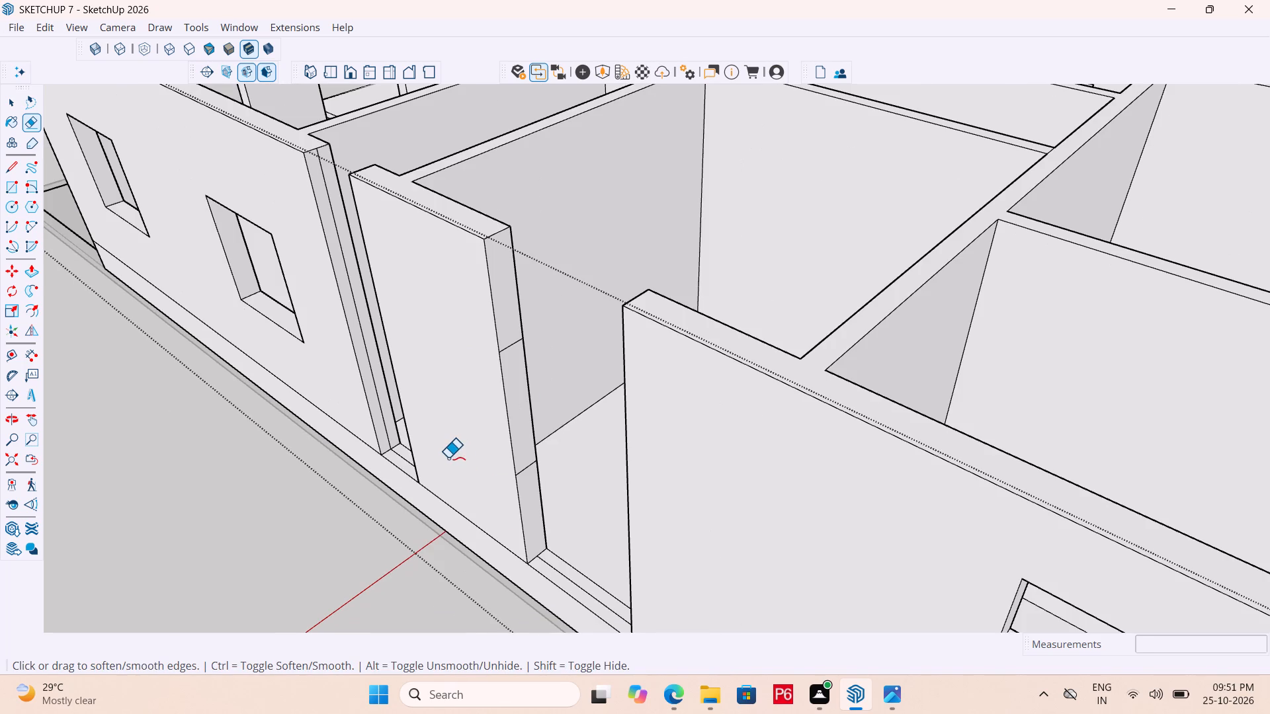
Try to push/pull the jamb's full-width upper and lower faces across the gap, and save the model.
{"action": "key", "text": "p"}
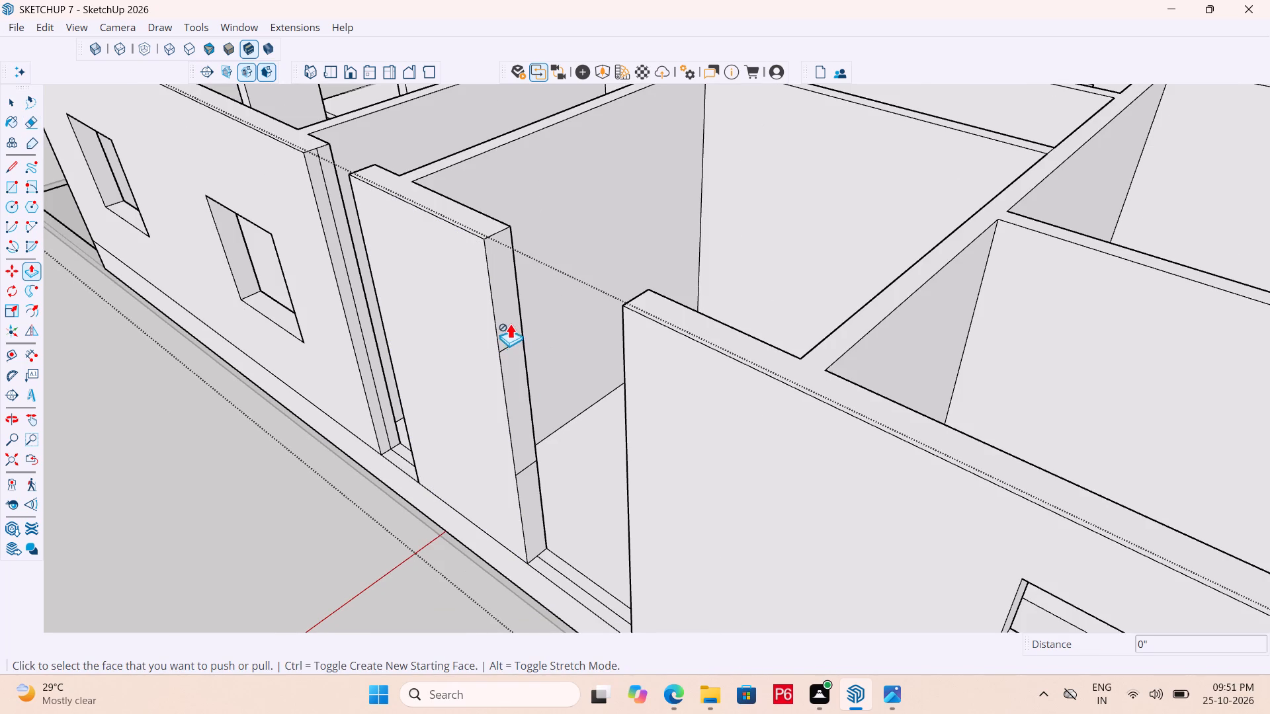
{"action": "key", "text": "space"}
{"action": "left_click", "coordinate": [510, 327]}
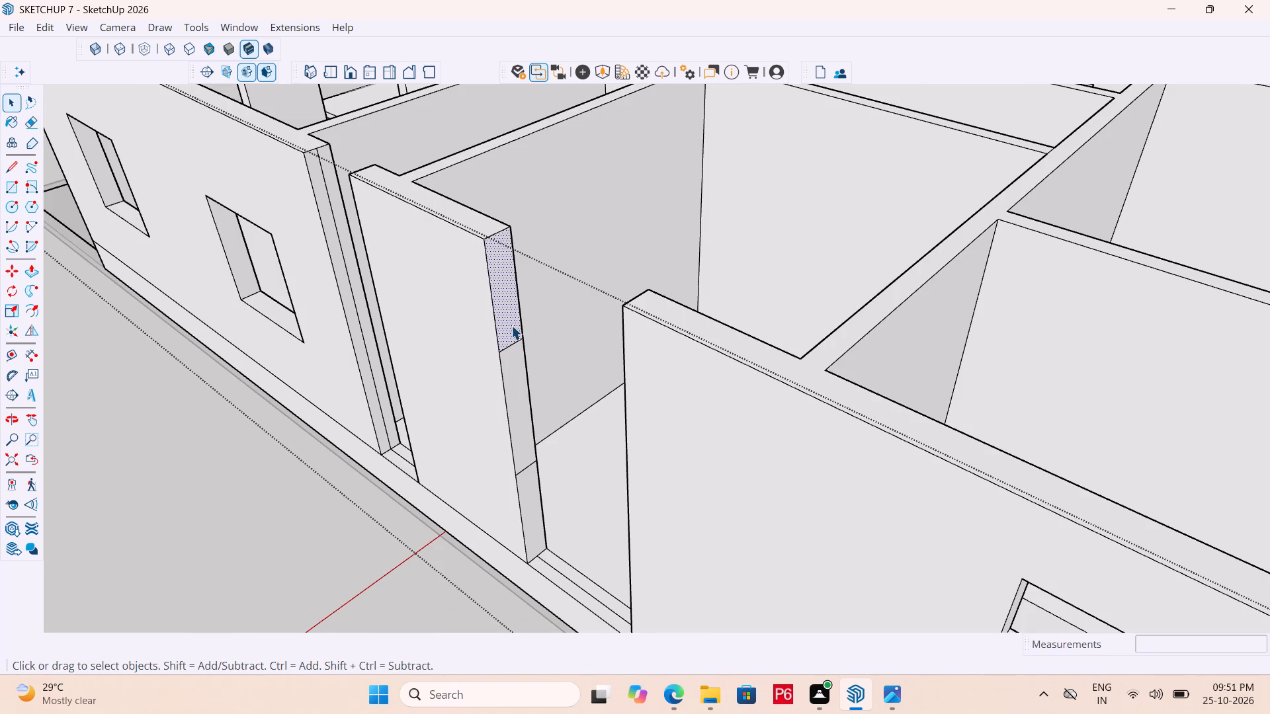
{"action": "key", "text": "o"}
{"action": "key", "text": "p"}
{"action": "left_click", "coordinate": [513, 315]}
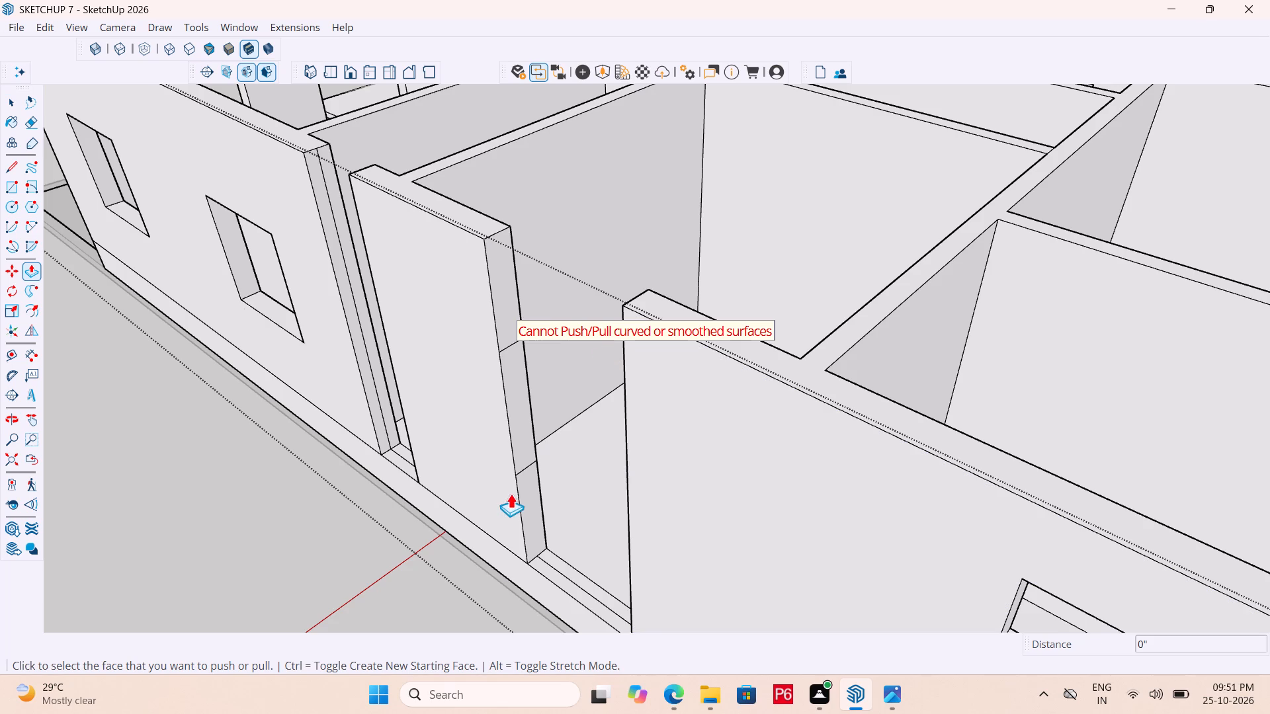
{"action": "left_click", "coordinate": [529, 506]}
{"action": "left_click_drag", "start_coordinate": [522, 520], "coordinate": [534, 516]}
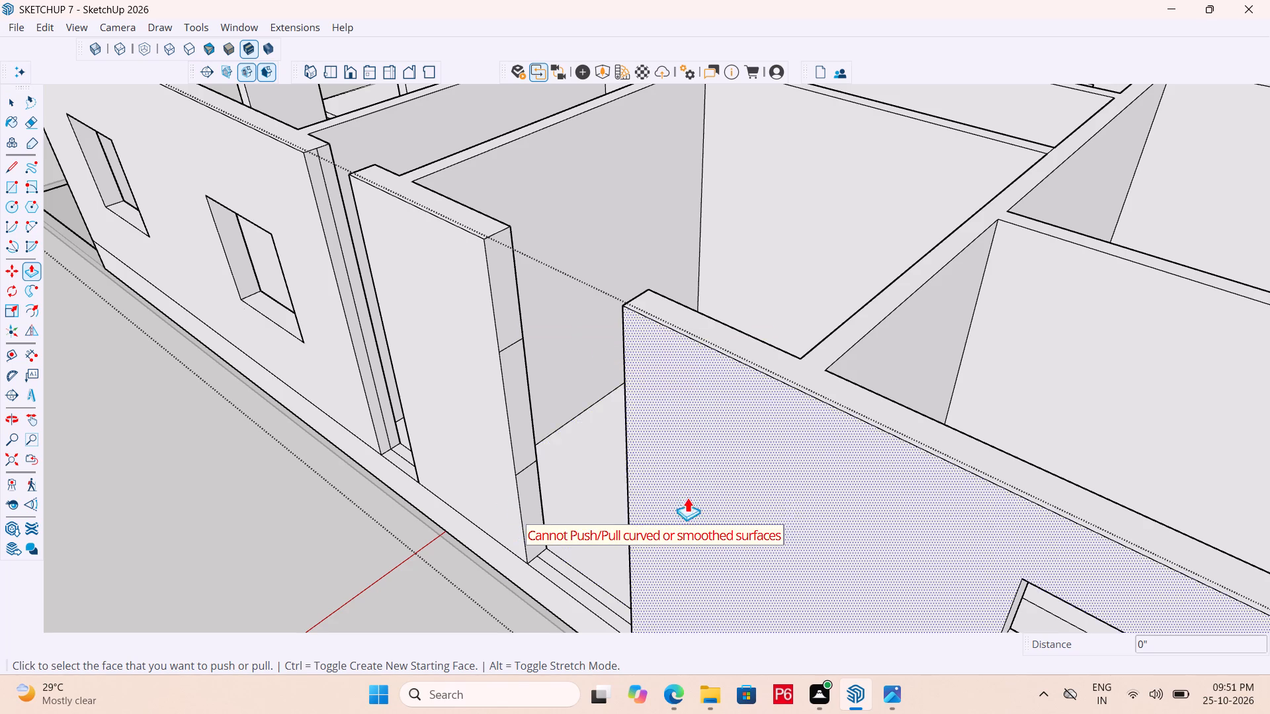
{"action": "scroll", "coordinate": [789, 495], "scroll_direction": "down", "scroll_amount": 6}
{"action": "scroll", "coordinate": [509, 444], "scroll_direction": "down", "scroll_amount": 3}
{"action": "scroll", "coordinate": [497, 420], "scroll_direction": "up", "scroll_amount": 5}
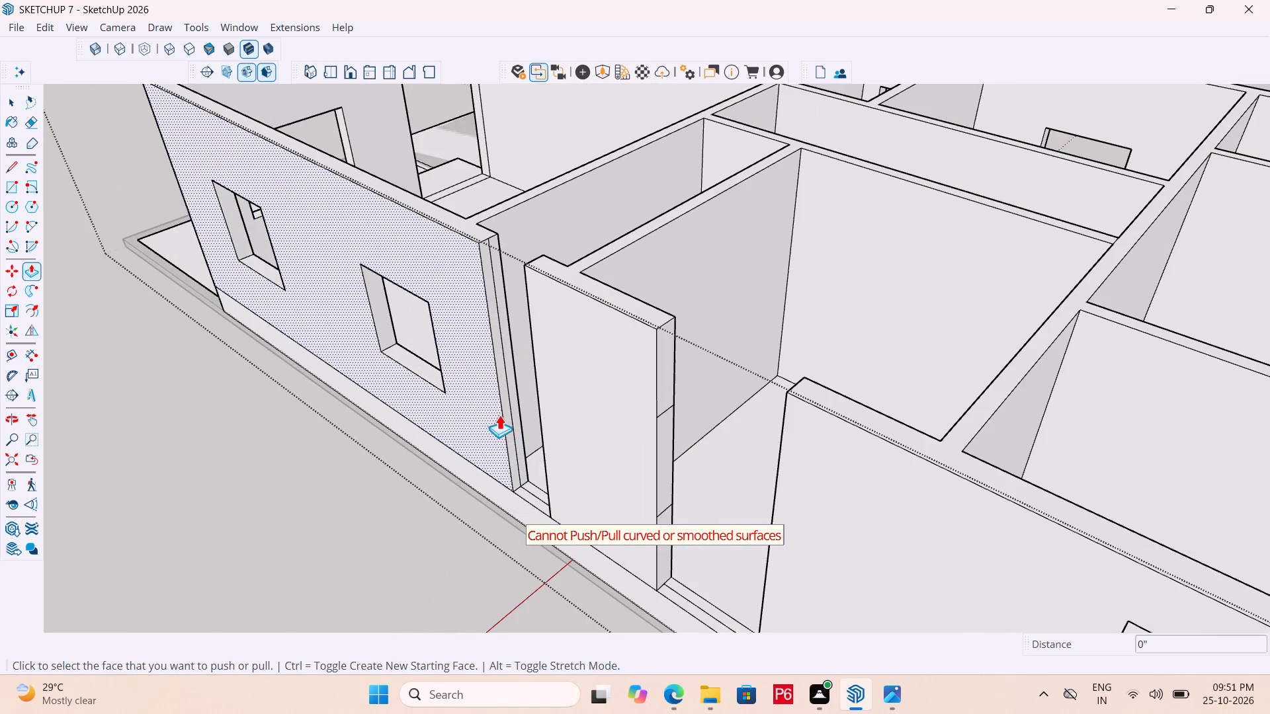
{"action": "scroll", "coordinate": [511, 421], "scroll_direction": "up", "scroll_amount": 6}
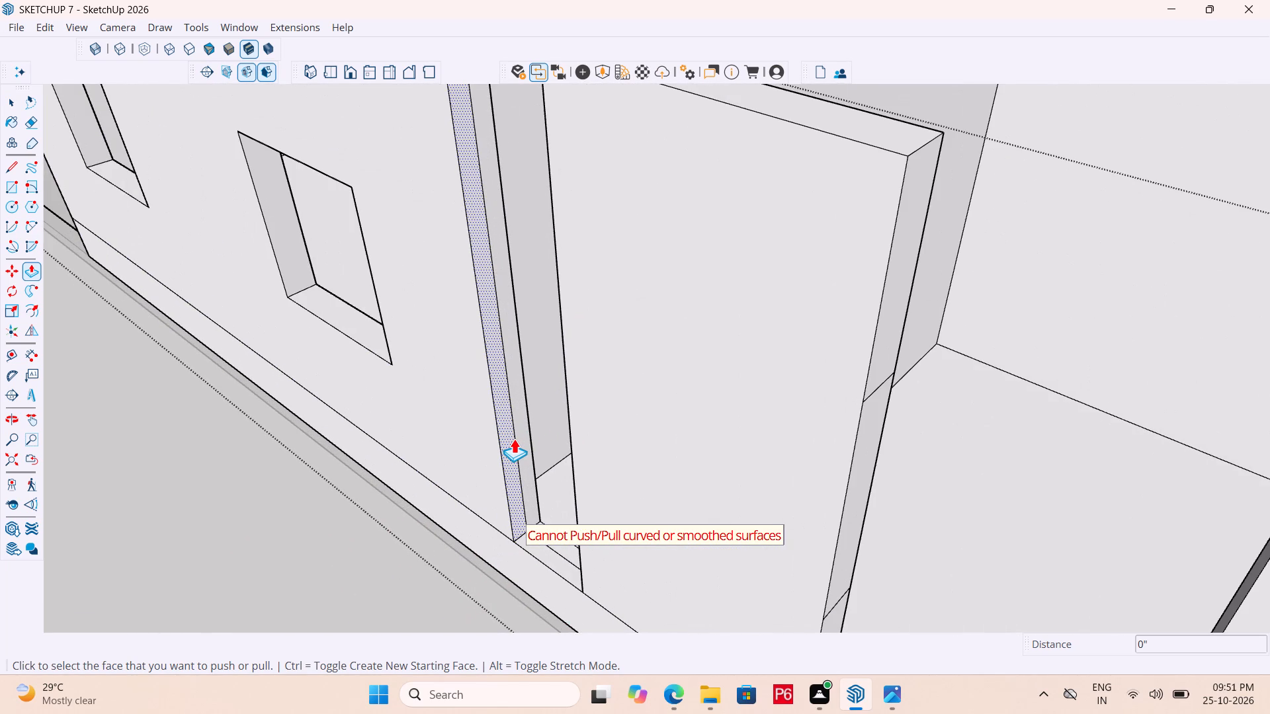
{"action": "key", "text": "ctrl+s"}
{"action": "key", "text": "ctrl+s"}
Draw a 3' vertical line down the middle of the jamb's upper section, from the wall top to the upper cross line.
{"action": "scroll", "coordinate": [521, 428], "scroll_direction": "down", "scroll_amount": 6}
{"action": "key", "text": "l"}
{"action": "scroll", "coordinate": [716, 369], "scroll_direction": "up", "scroll_amount": 5}
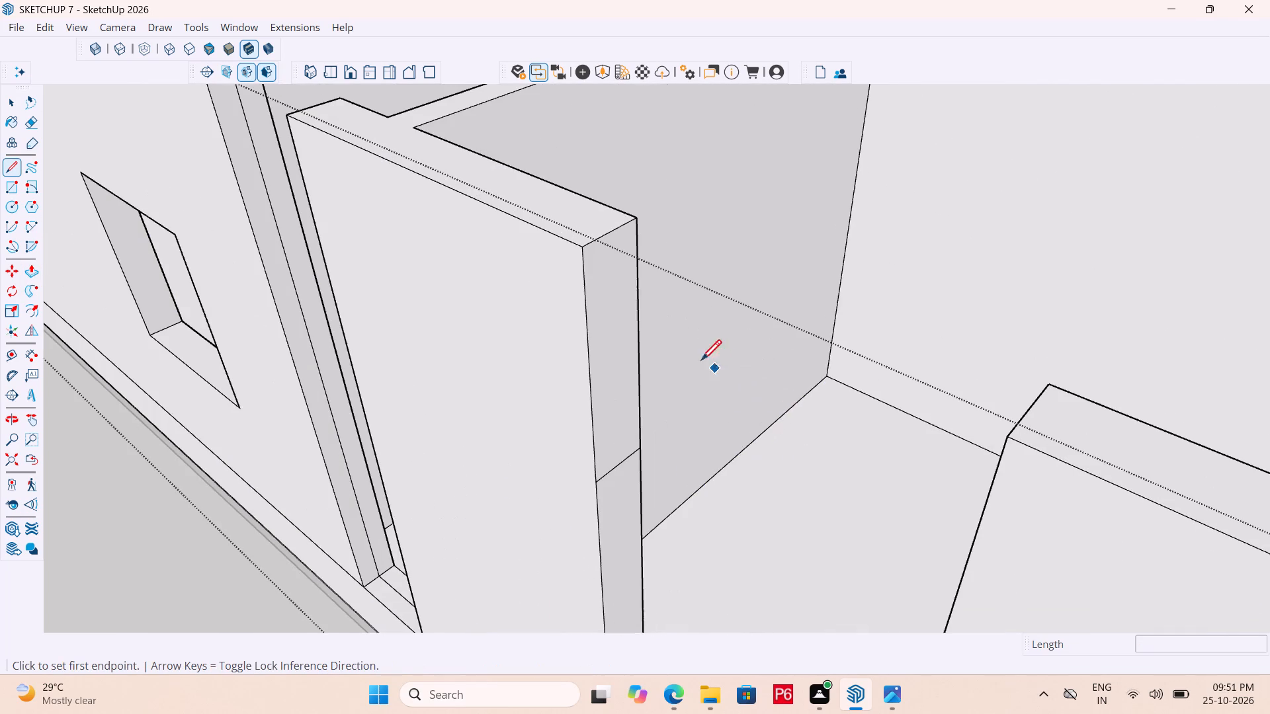
{"action": "left_click_drag", "start_coordinate": [608, 233], "coordinate": [608, 239]}
{"action": "left_click", "coordinate": [616, 469]}
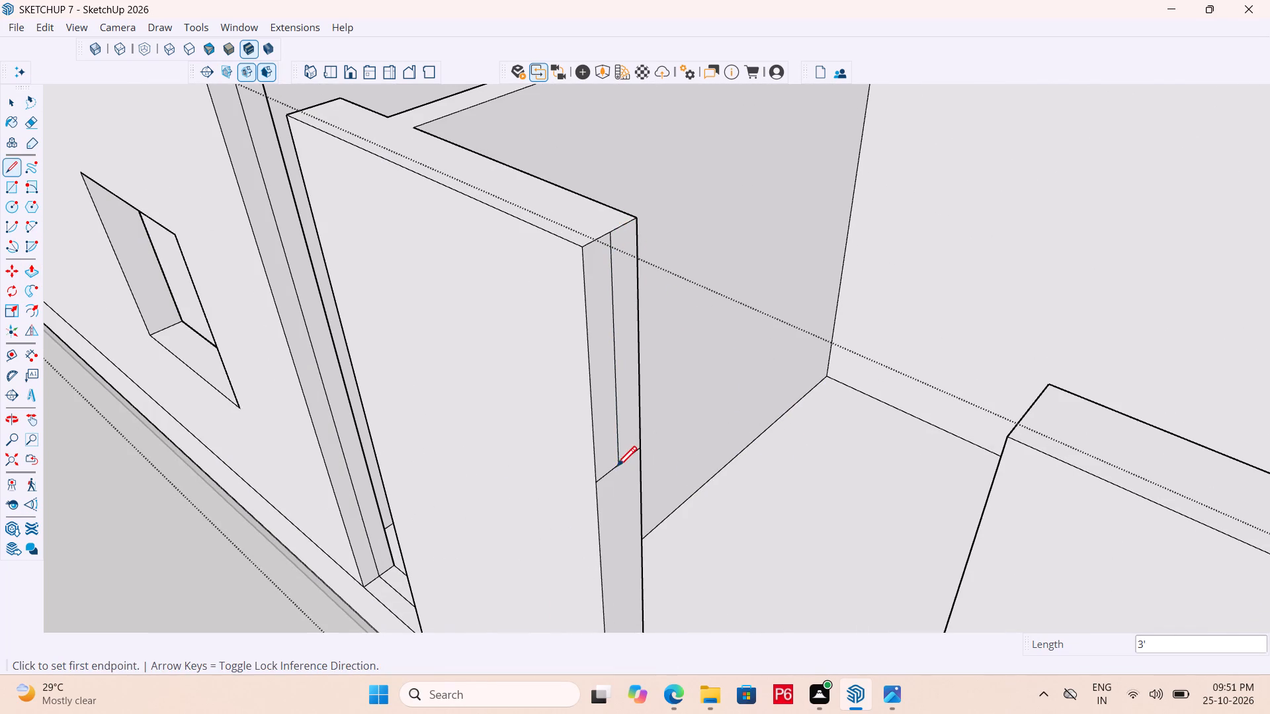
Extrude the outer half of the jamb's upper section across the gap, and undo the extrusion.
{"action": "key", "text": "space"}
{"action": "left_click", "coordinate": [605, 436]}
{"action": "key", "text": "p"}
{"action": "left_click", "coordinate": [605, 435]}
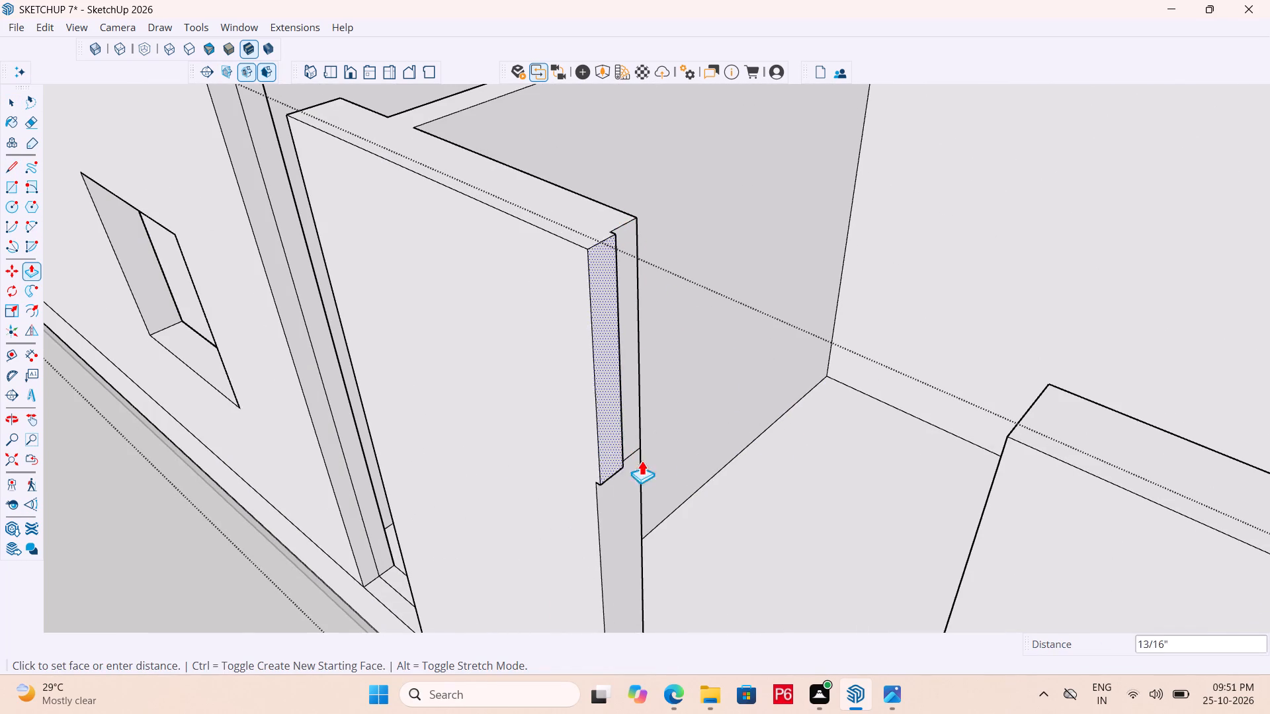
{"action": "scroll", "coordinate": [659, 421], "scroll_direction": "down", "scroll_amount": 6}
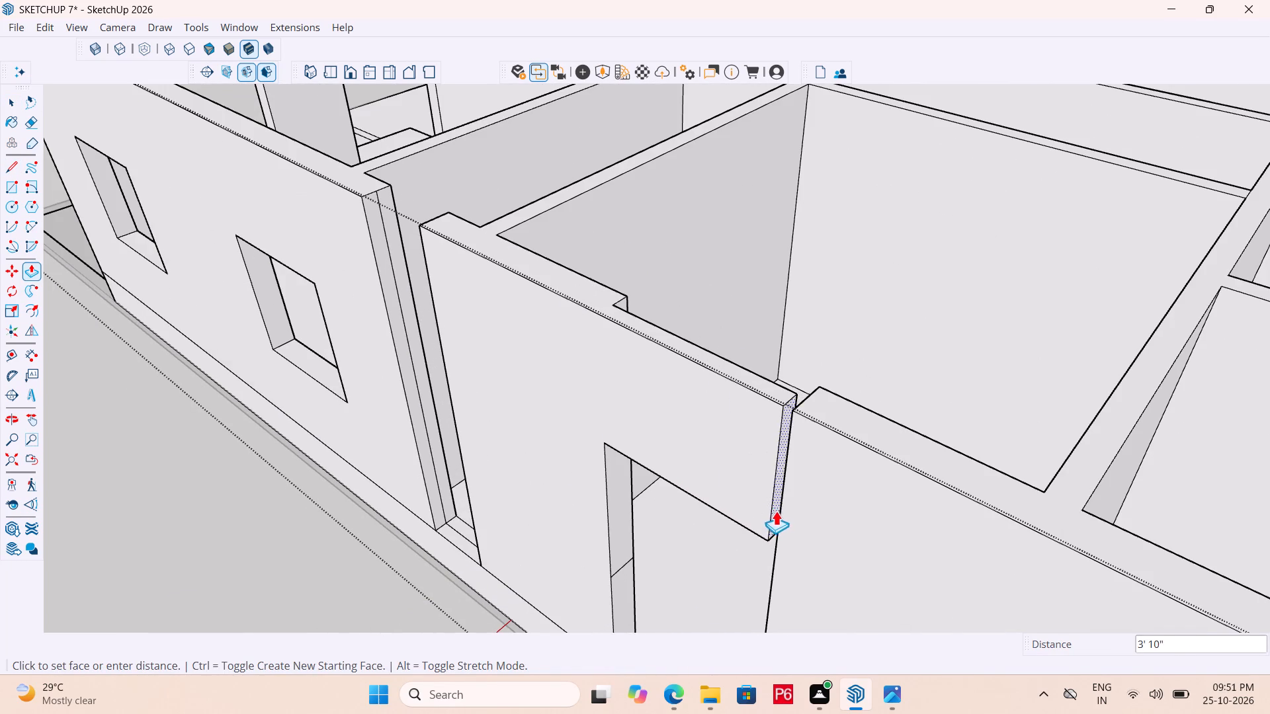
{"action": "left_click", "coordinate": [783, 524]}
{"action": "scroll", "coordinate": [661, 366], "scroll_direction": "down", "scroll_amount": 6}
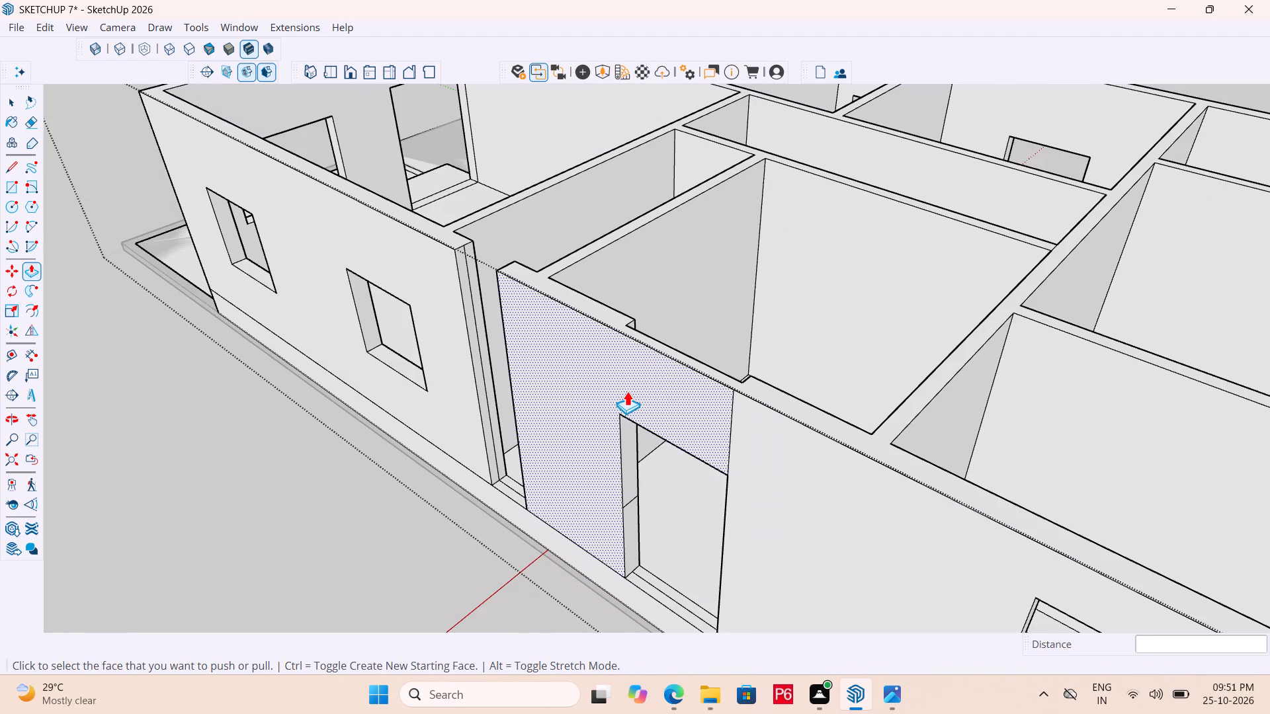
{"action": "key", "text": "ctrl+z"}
Extrude the outer half of the jamb's upper section across the gap up to the ventilator's wall section.
{"action": "left_click", "coordinate": [622, 385]}
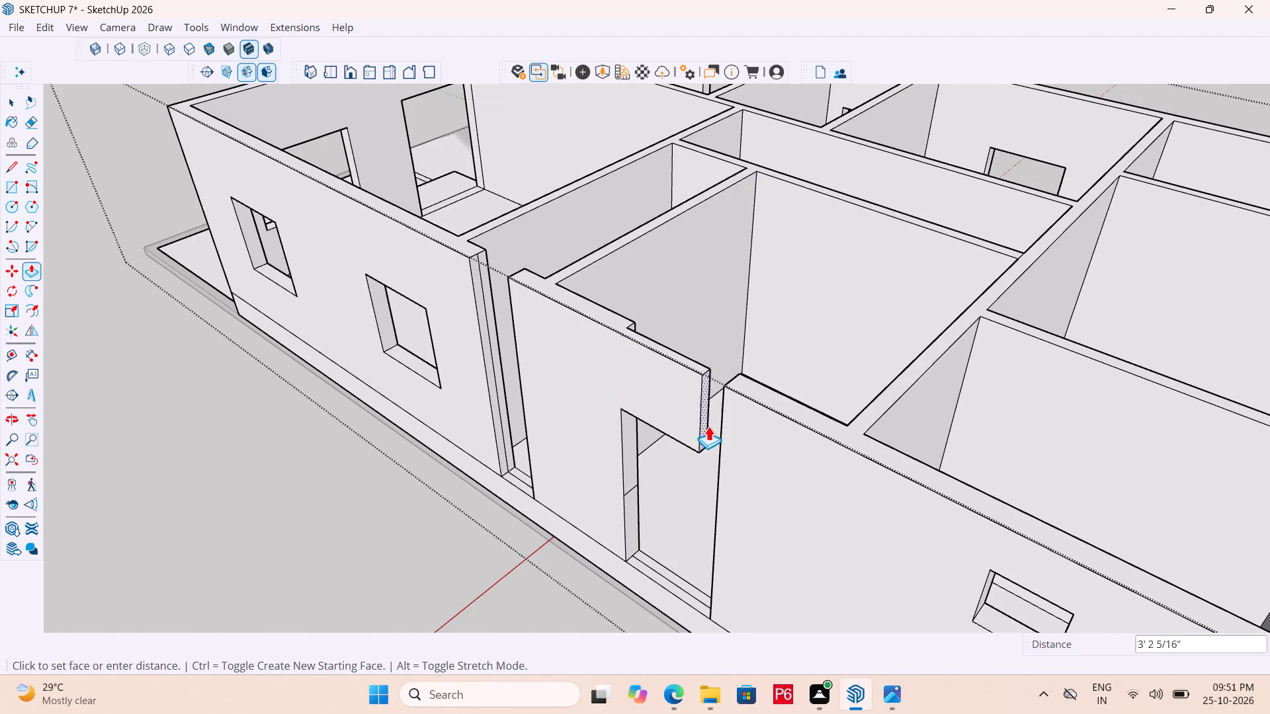
{"action": "left_click", "coordinate": [721, 450]}
{"action": "scroll", "coordinate": [634, 534], "scroll_direction": "up", "scroll_amount": 3}
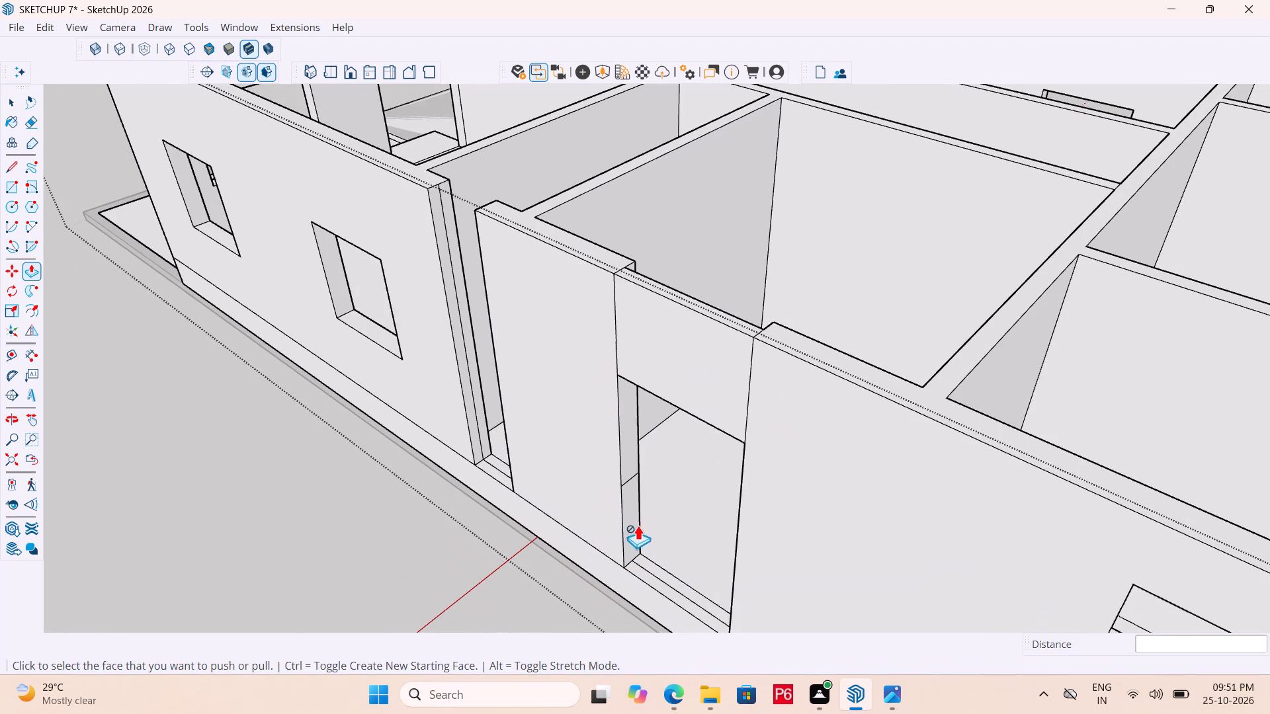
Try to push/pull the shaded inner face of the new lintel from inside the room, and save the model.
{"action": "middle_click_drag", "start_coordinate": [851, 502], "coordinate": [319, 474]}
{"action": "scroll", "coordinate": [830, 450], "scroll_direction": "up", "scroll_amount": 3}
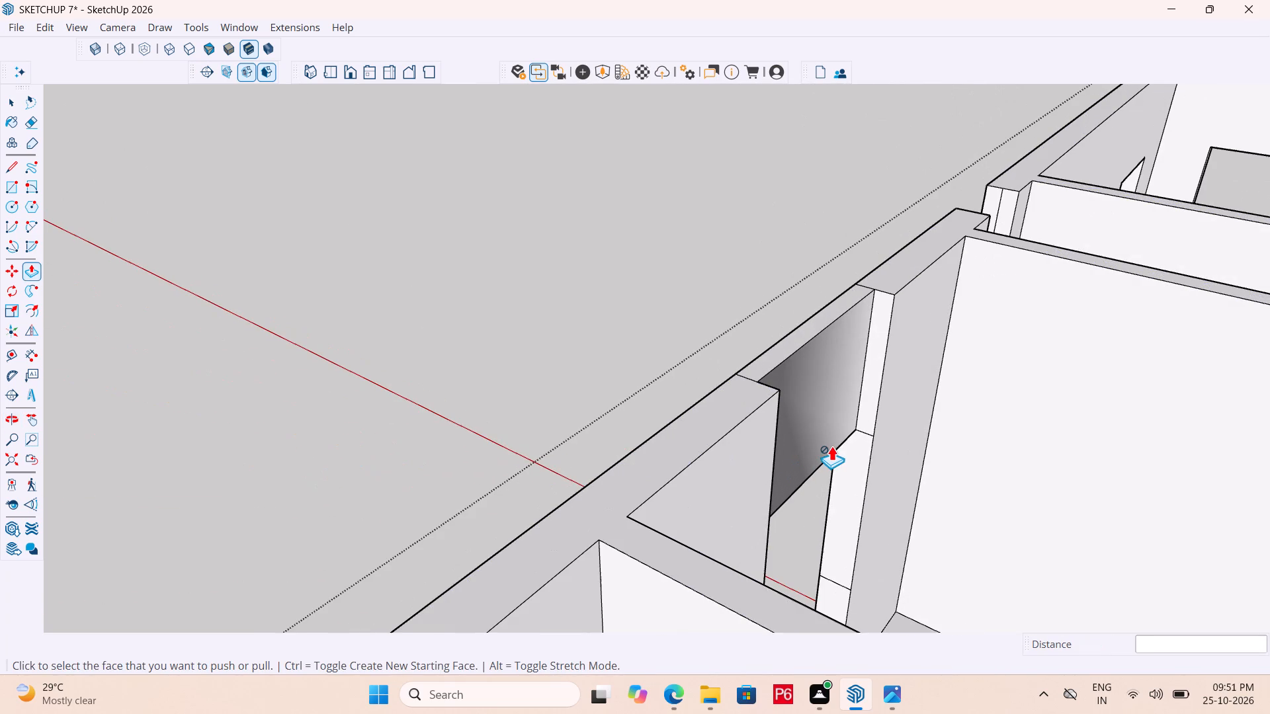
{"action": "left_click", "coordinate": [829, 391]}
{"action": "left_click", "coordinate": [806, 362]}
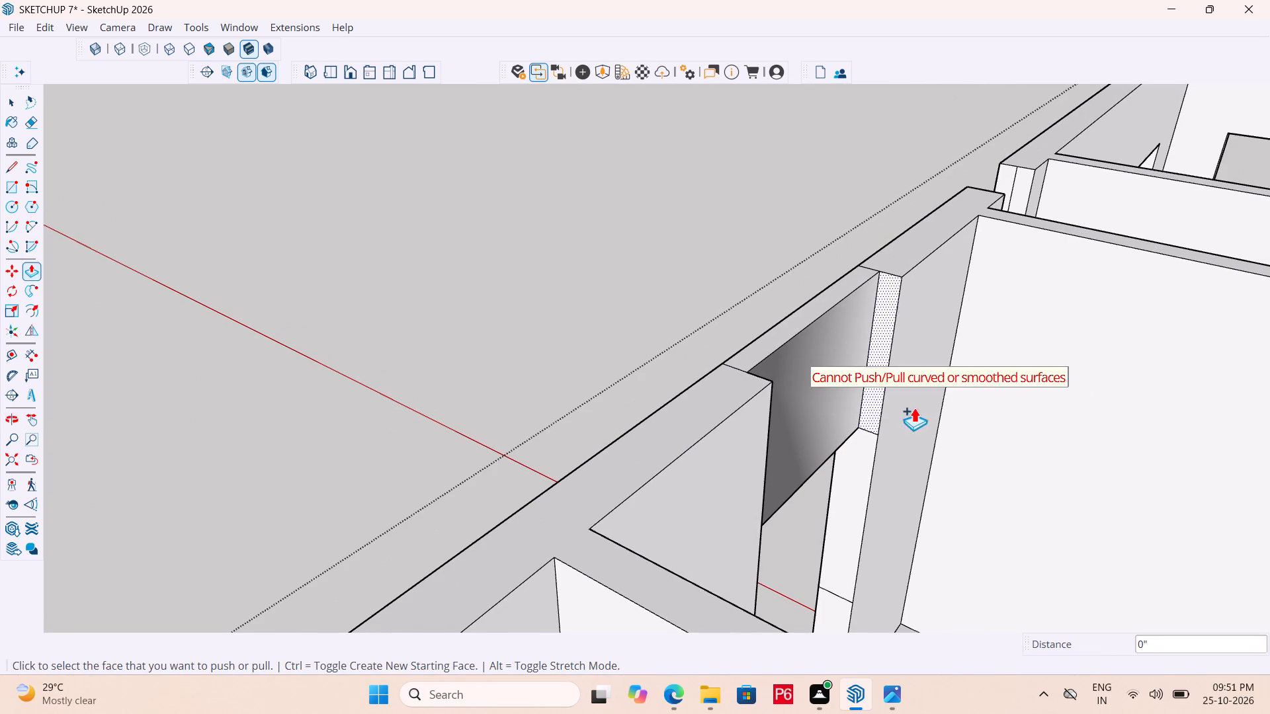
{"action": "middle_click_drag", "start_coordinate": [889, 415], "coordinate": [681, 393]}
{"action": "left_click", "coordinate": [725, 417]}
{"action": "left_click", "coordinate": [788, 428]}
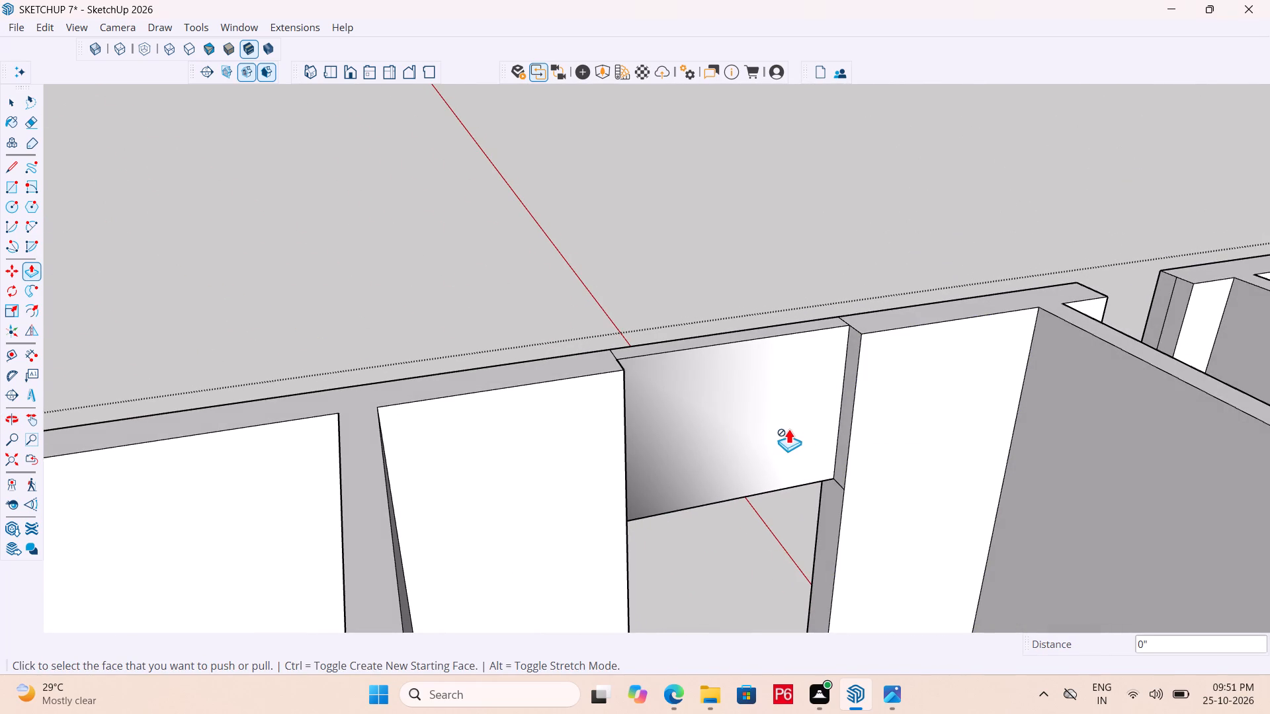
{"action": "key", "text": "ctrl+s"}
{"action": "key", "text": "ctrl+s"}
Extrude the inner half of the jamb's upper section 4' across the gap to complete the lintel's thickness.
{"action": "middle_click_drag", "start_coordinate": [778, 450], "coordinate": [883, 461]}
{"action": "scroll", "coordinate": [858, 407], "scroll_direction": "up", "scroll_amount": 3}
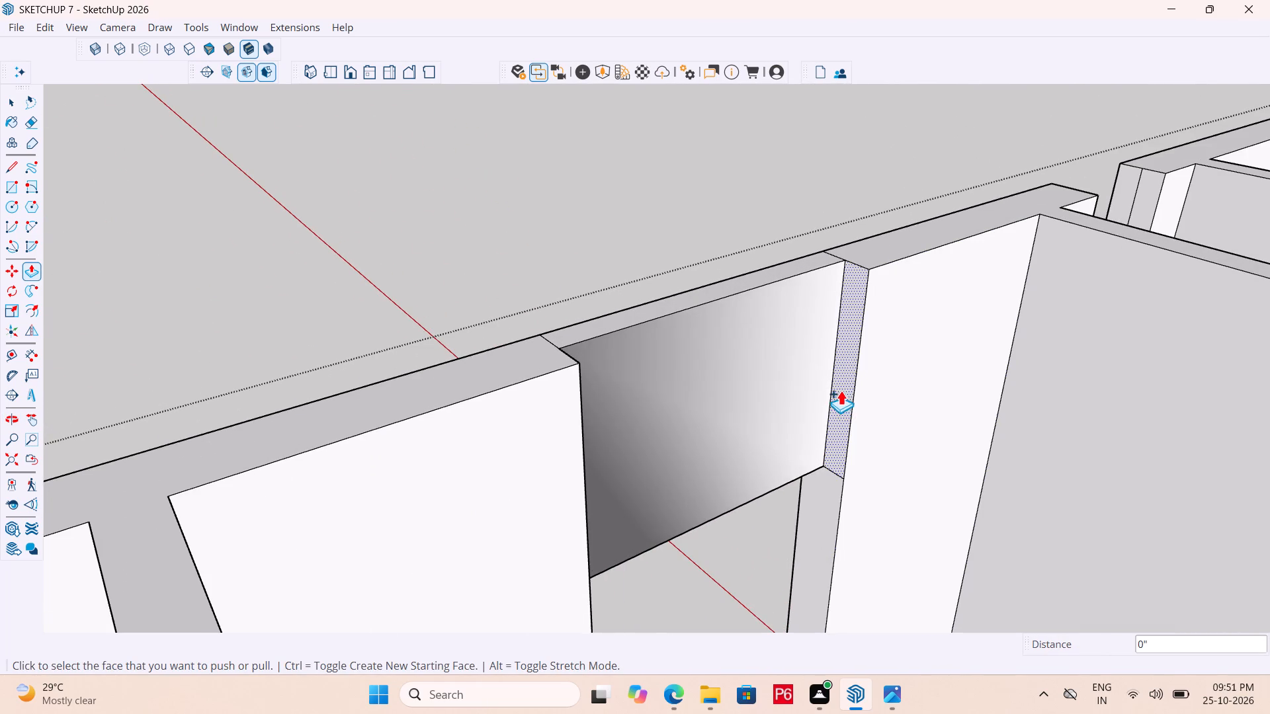
{"action": "left_click", "coordinate": [846, 389]}
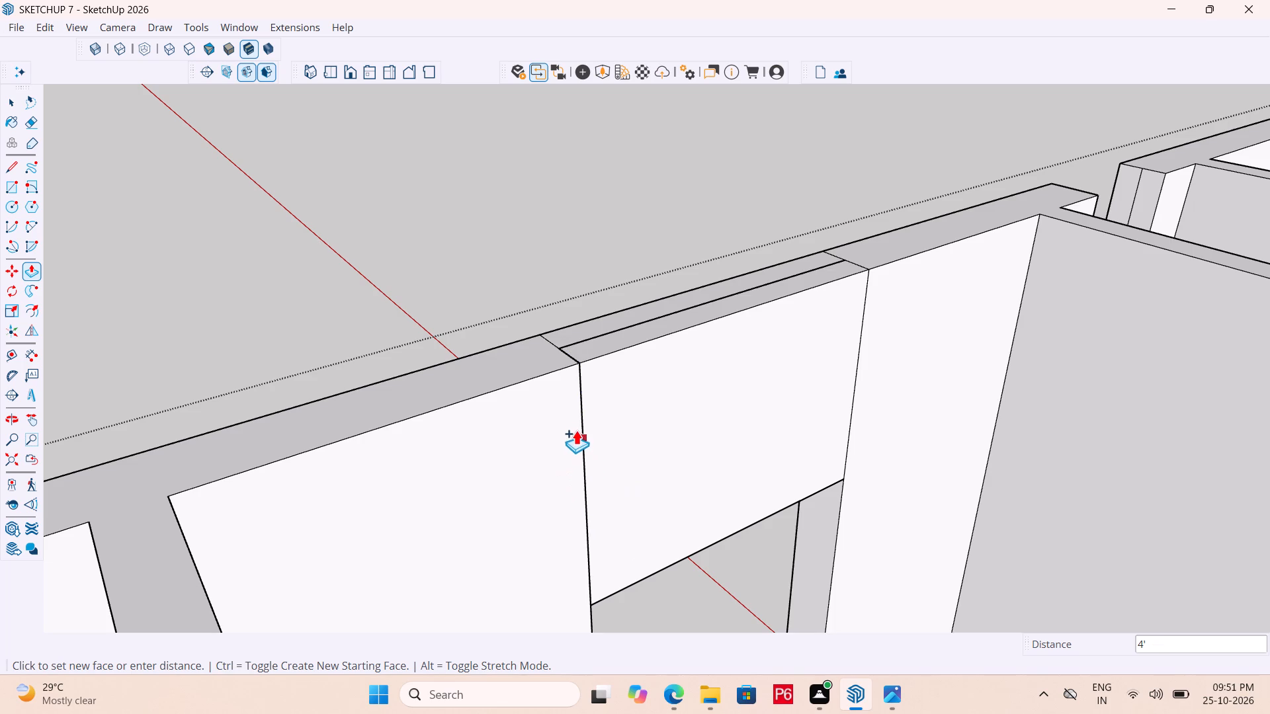
{"action": "left_click", "coordinate": [584, 424]}
Push/pull the outer floor strip of the gap up to the jamb's lower cross line to form the sill wall.
{"action": "scroll", "coordinate": [738, 360], "scroll_direction": "down", "scroll_amount": 5}
{"action": "middle_click_drag", "start_coordinate": [562, 437], "coordinate": [1061, 521]}
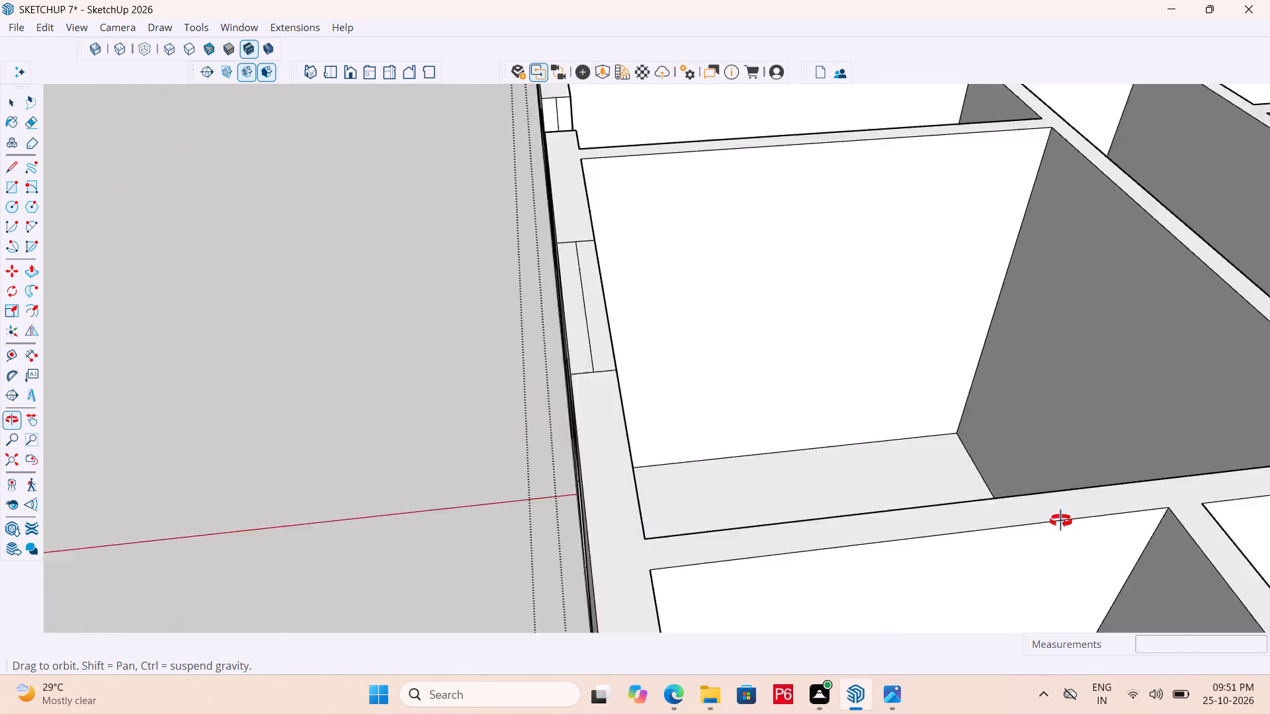
{"action": "middle_click_drag", "start_coordinate": [1061, 521], "coordinate": [1074, 519]}
{"action": "scroll", "coordinate": [903, 274], "scroll_direction": "down", "scroll_amount": 6}
{"action": "scroll", "coordinate": [698, 482], "scroll_direction": "up", "scroll_amount": 9}
{"action": "left_click", "coordinate": [693, 485]}
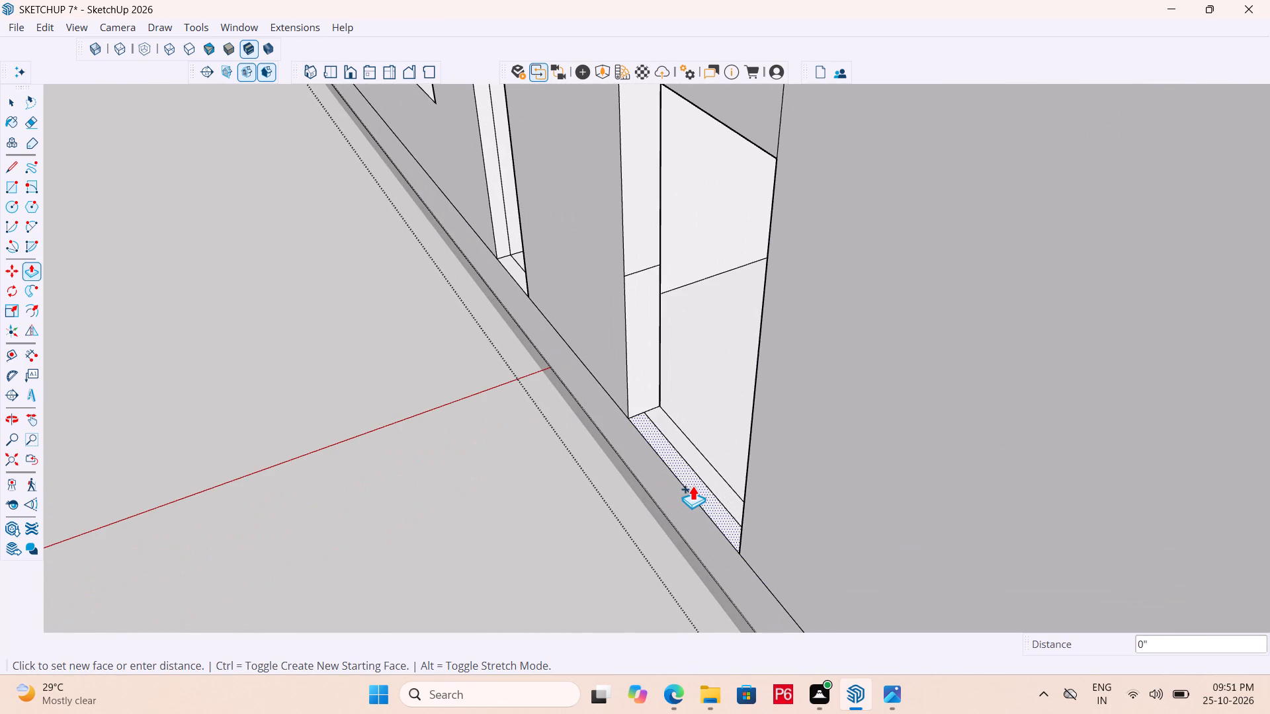
{"action": "scroll", "coordinate": [650, 243], "scroll_direction": "up", "scroll_amount": 3}
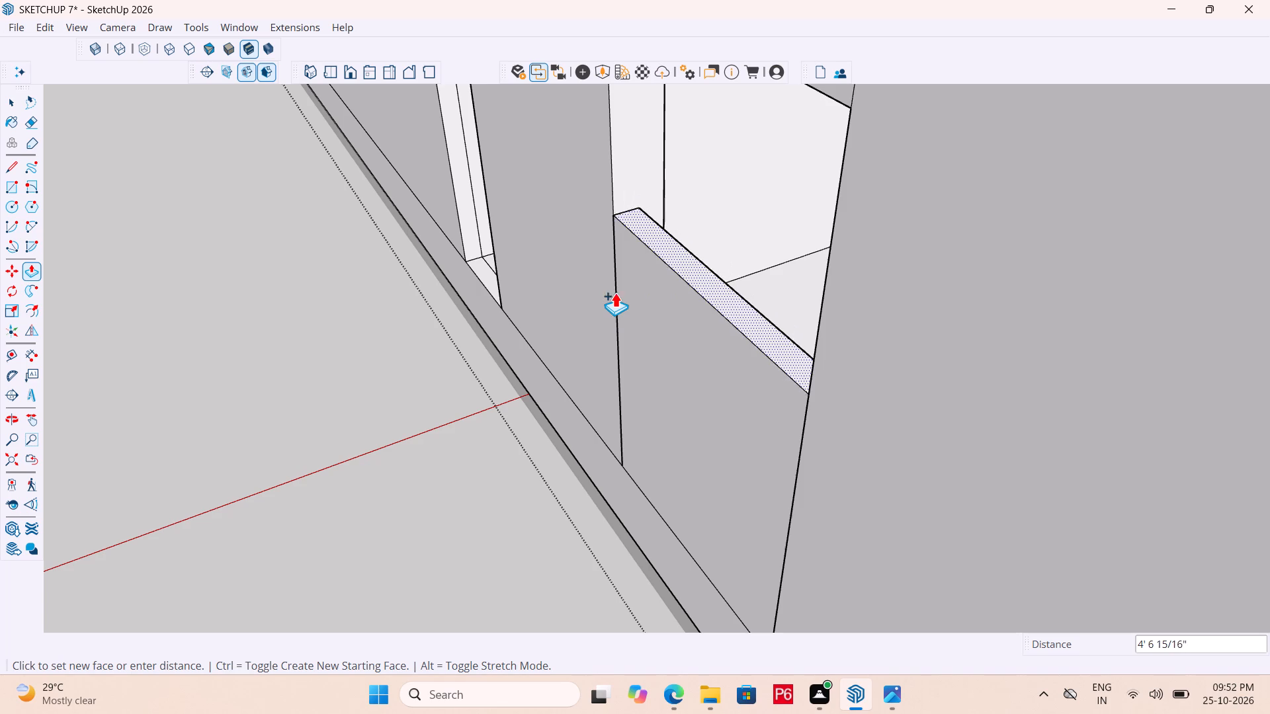
{"action": "left_click", "coordinate": [616, 286]}
Raise the inner floor strip of the gap to the same height as the outer sill wall, and save the model.
{"action": "middle_click_drag", "start_coordinate": [762, 344], "coordinate": [314, 396]}
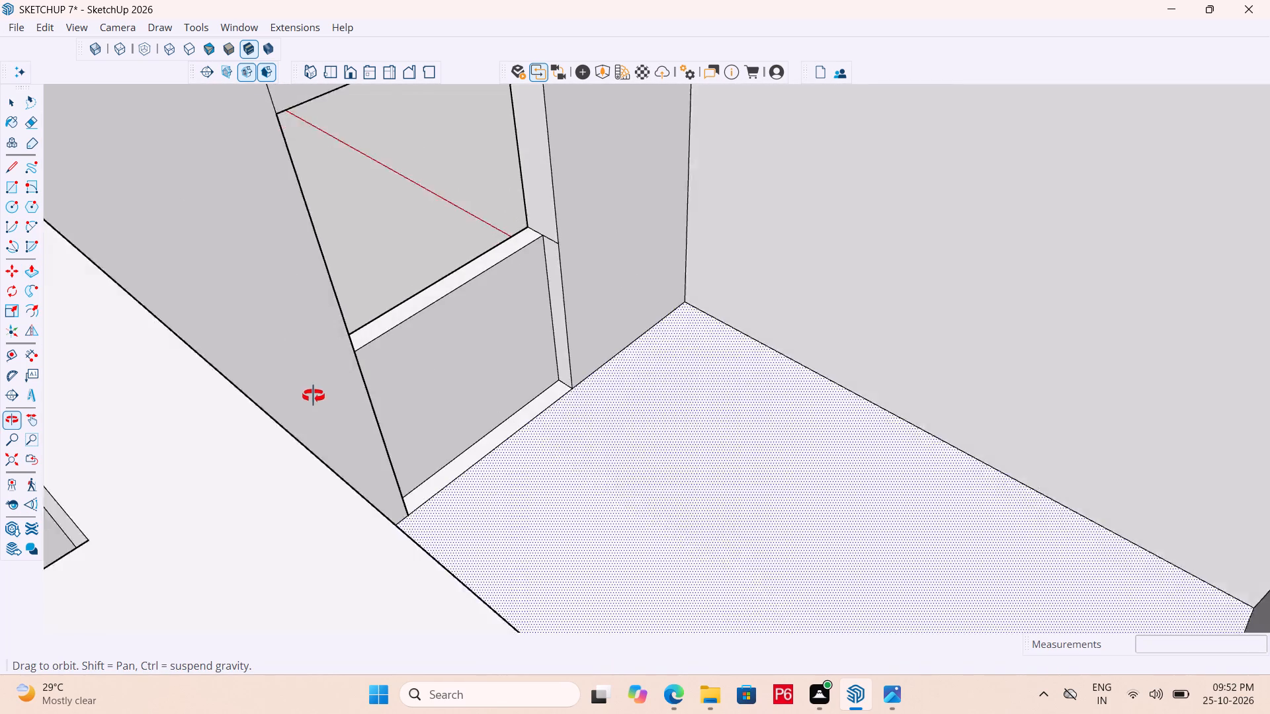
{"action": "middle_click_drag", "start_coordinate": [314, 396], "coordinate": [249, 433]}
{"action": "scroll", "coordinate": [794, 239], "scroll_direction": "down", "scroll_amount": 6}
{"action": "scroll", "coordinate": [591, 315], "scroll_direction": "up", "scroll_amount": 5}
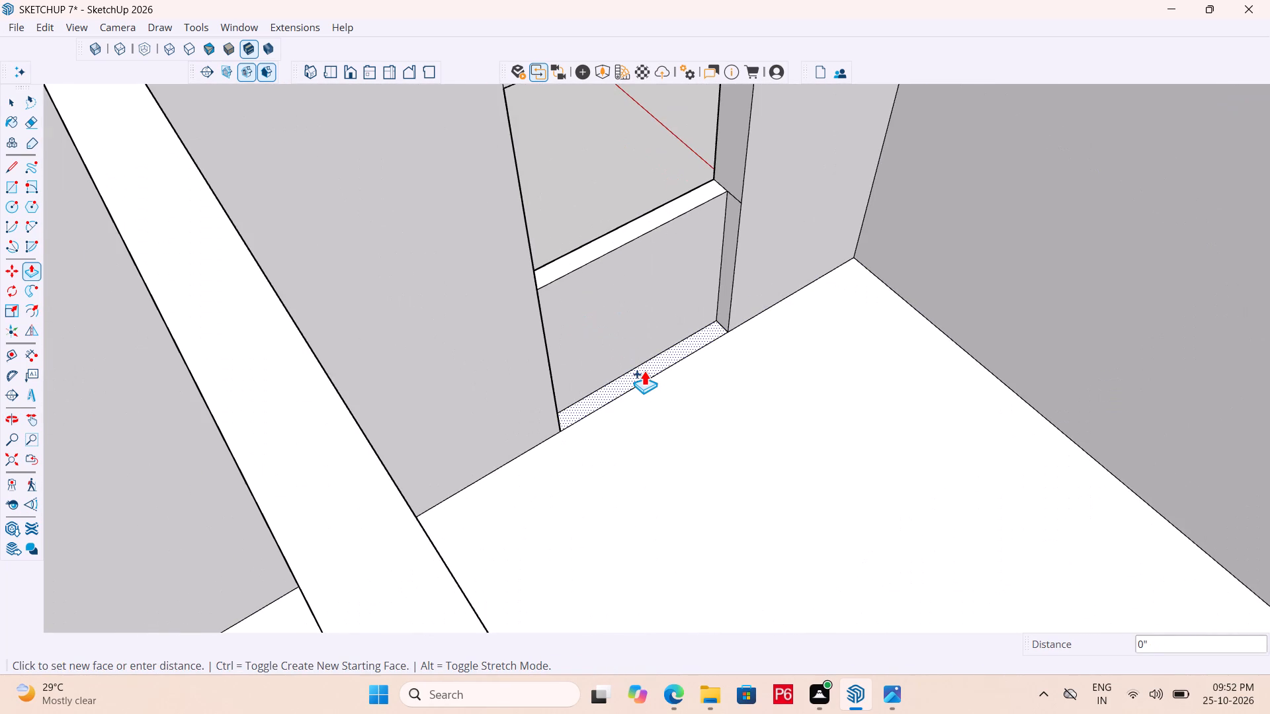
{"action": "double_click", "coordinate": [644, 370]}
{"action": "key", "text": "ctrl+s"}
{"action": "key", "text": "ctrl+s"}
{"action": "key", "text": "ctrl+s"}
{"action": "key", "text": "ctrl+s"}
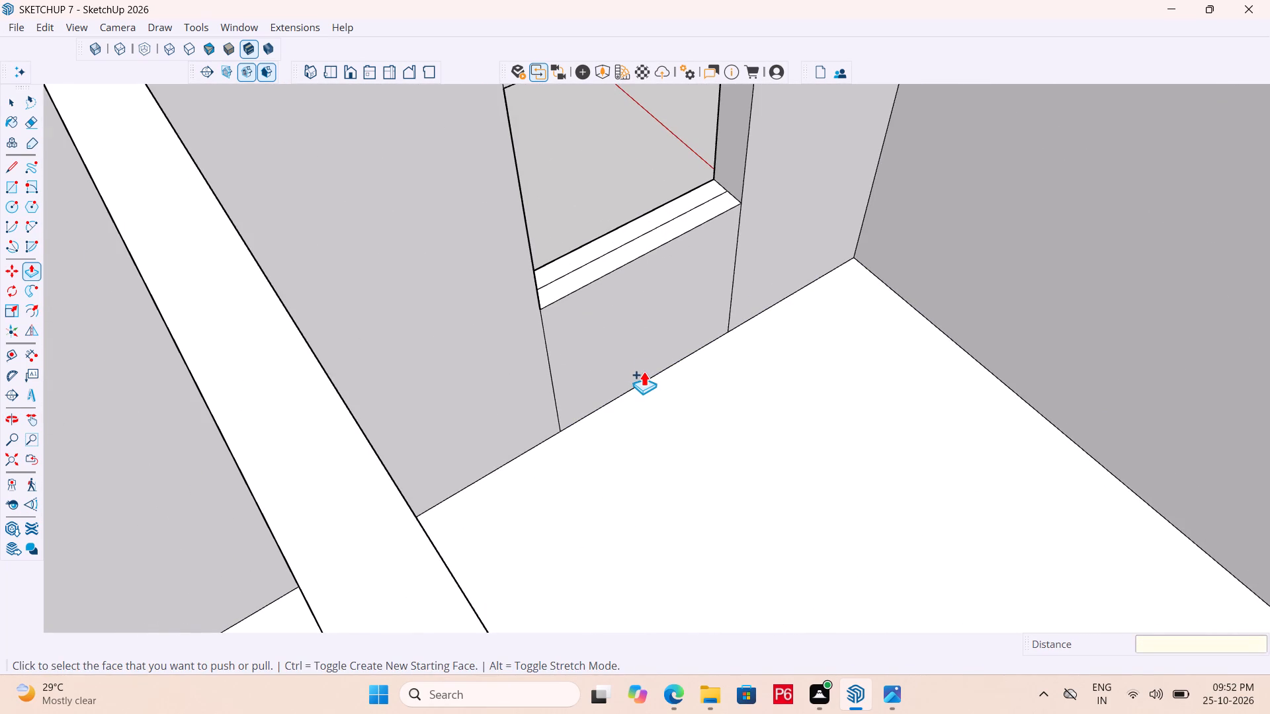
{"action": "key", "text": "ctrl+s"}
{"action": "key", "text": "ctrl+s"}
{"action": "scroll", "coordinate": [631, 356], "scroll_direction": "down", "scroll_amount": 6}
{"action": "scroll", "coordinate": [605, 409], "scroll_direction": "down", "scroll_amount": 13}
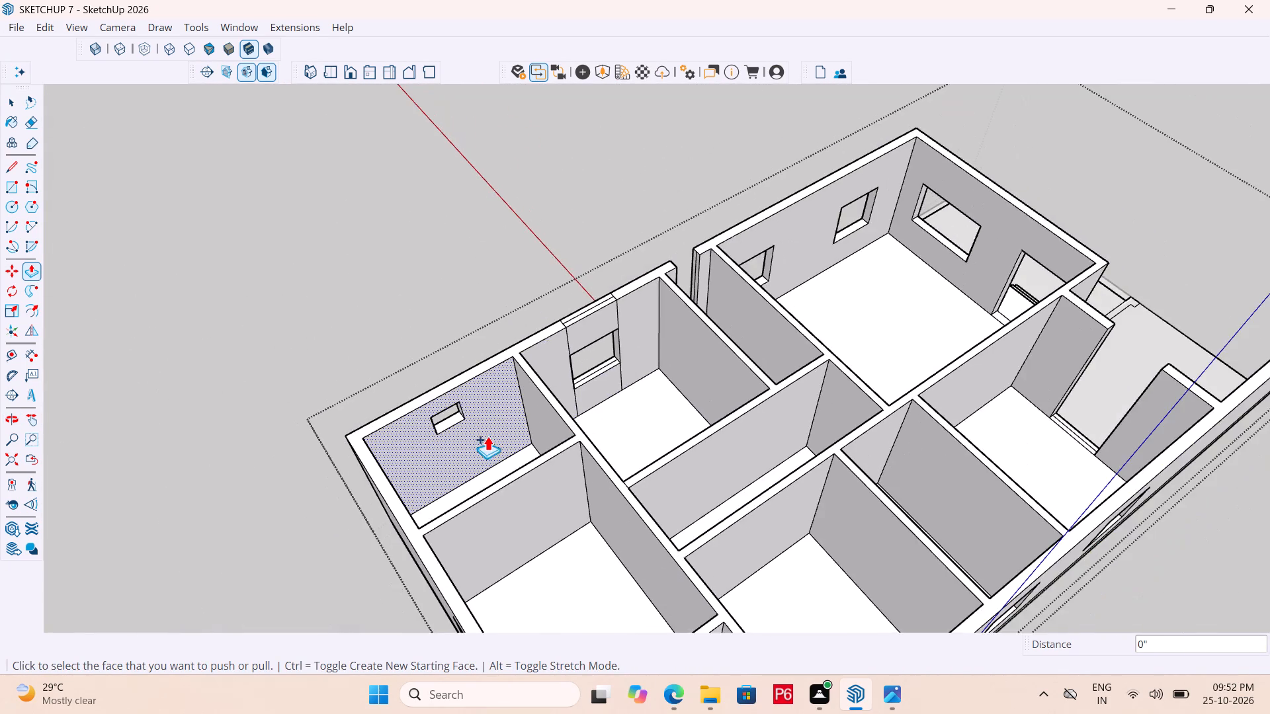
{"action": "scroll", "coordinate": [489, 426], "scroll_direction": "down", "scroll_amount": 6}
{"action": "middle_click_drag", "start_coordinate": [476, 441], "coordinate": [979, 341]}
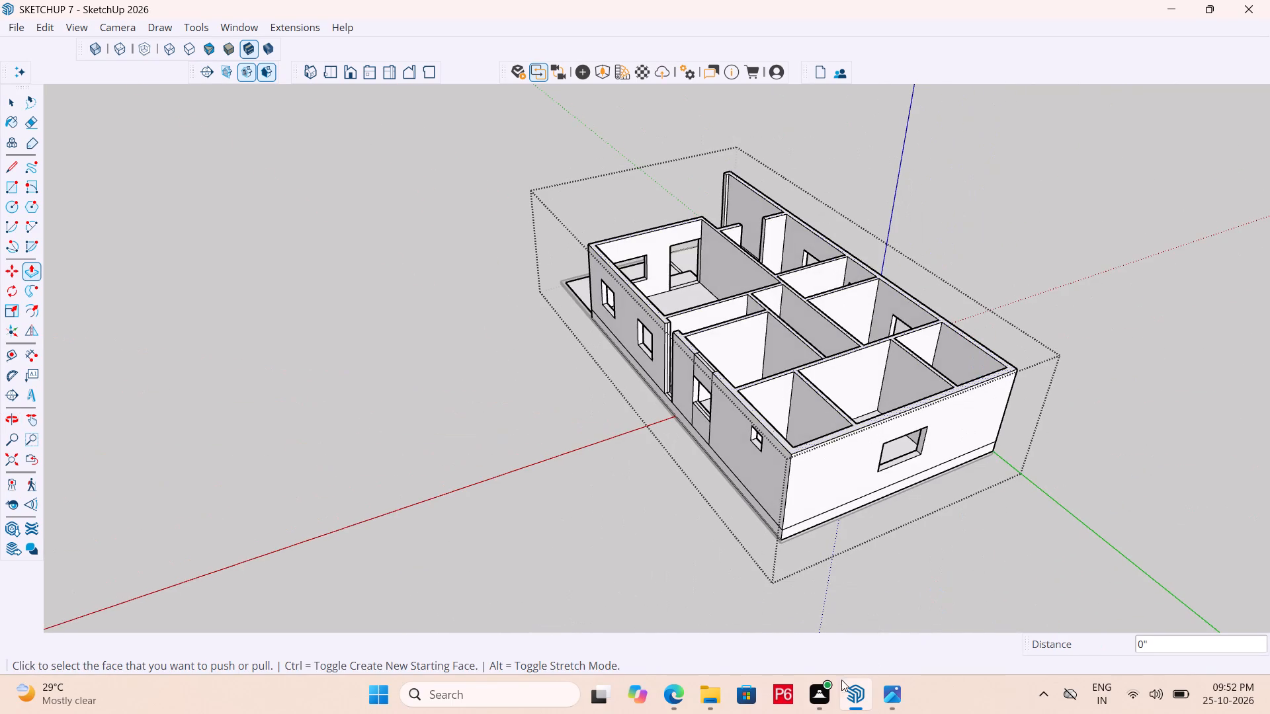
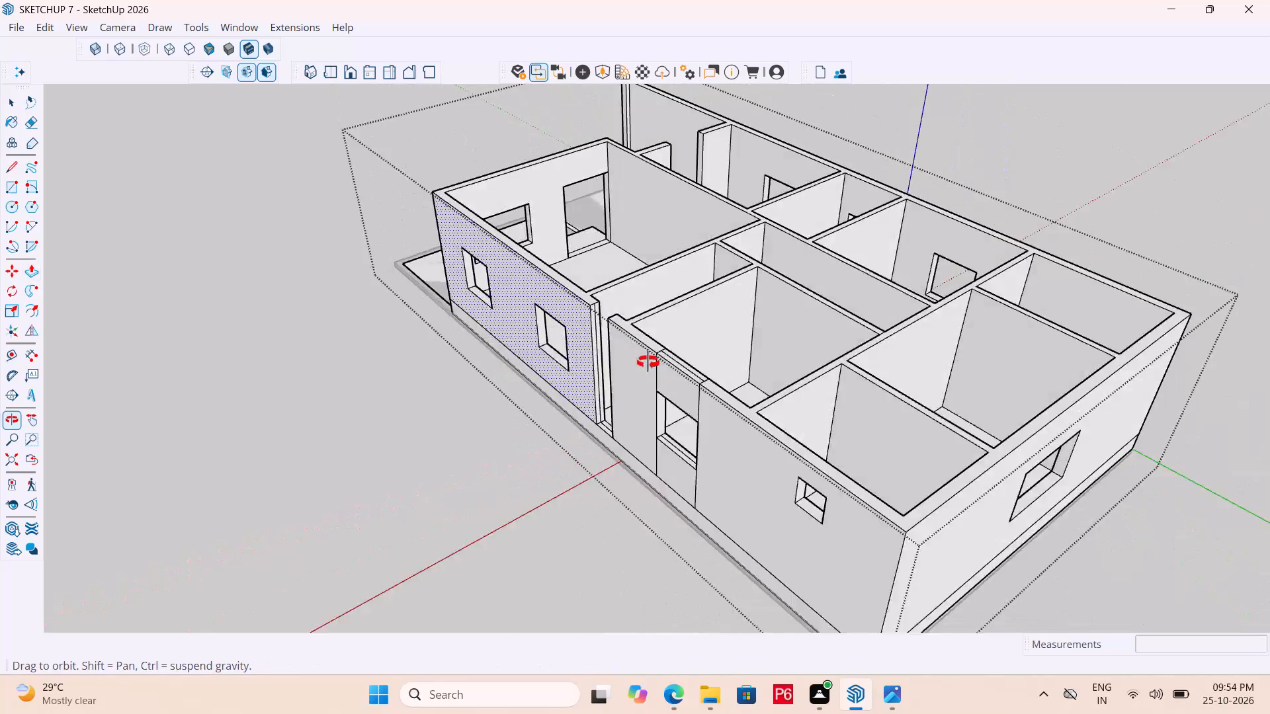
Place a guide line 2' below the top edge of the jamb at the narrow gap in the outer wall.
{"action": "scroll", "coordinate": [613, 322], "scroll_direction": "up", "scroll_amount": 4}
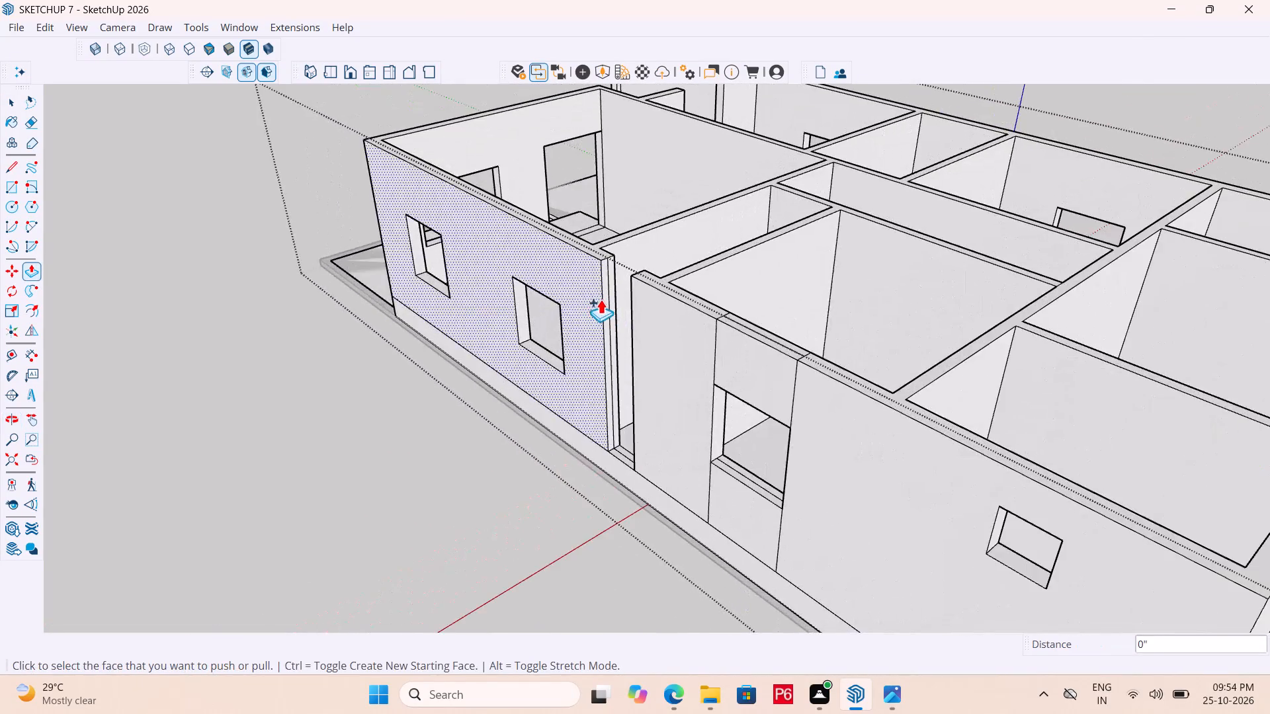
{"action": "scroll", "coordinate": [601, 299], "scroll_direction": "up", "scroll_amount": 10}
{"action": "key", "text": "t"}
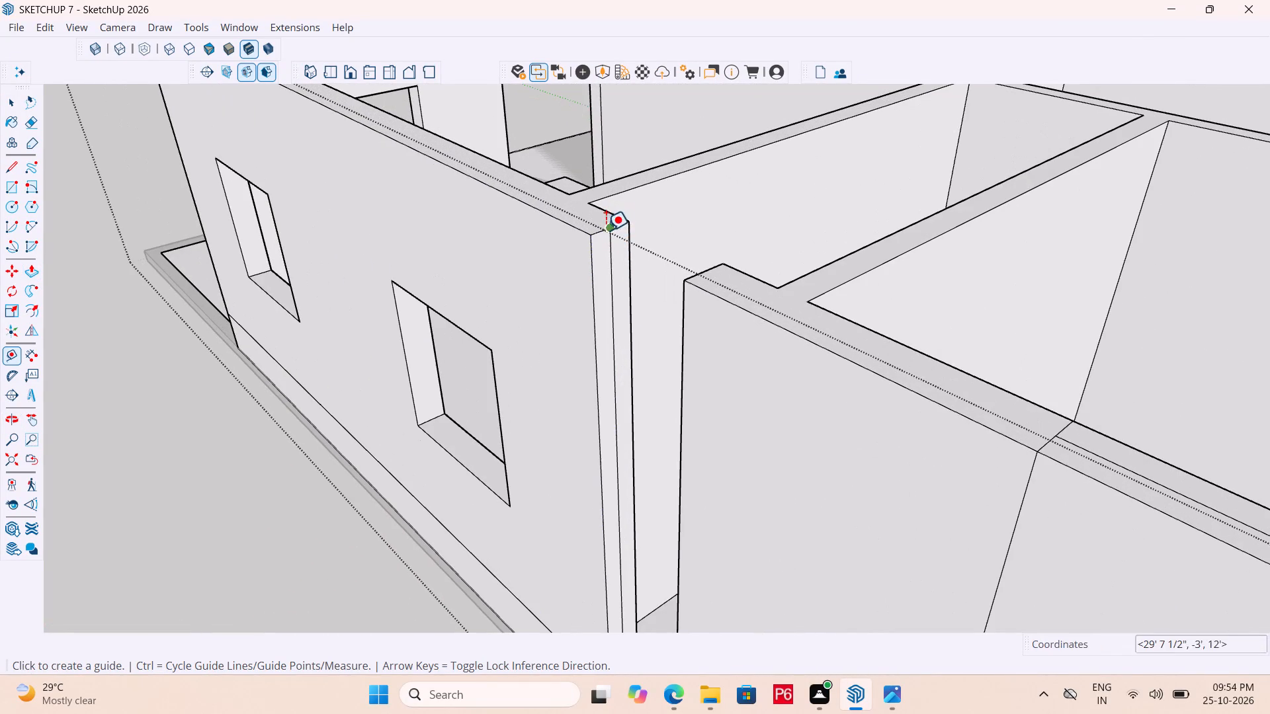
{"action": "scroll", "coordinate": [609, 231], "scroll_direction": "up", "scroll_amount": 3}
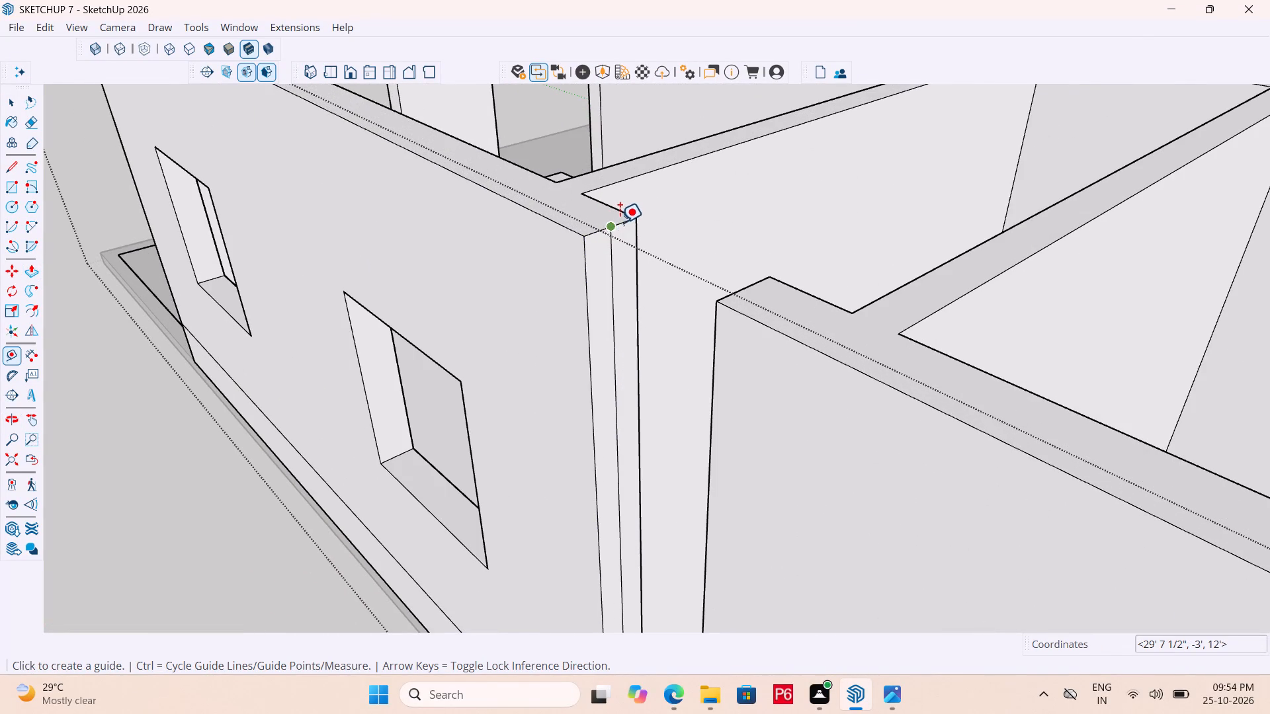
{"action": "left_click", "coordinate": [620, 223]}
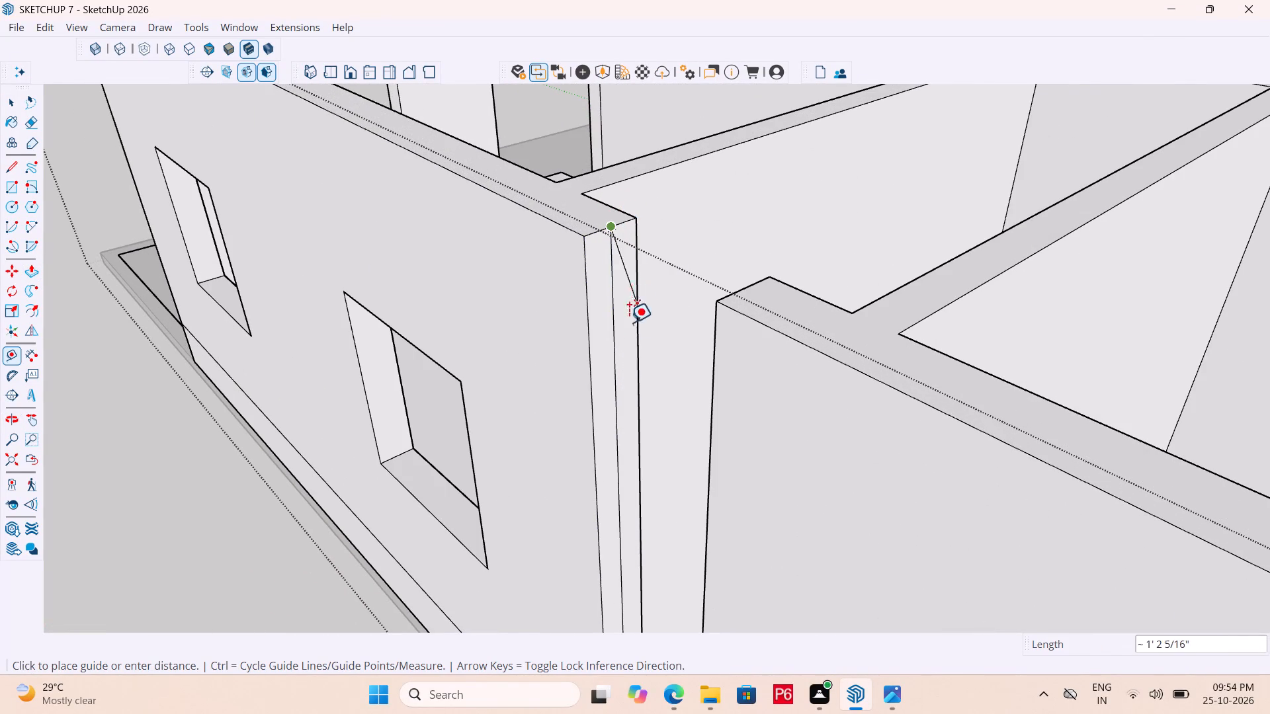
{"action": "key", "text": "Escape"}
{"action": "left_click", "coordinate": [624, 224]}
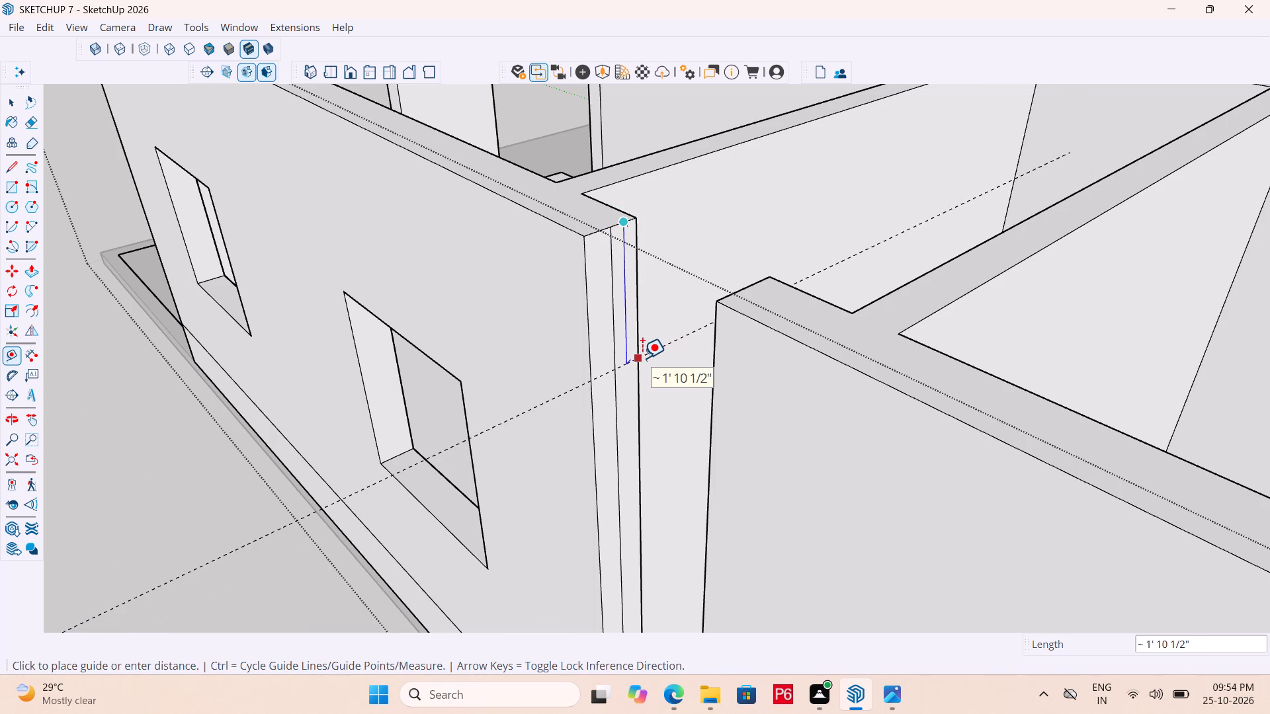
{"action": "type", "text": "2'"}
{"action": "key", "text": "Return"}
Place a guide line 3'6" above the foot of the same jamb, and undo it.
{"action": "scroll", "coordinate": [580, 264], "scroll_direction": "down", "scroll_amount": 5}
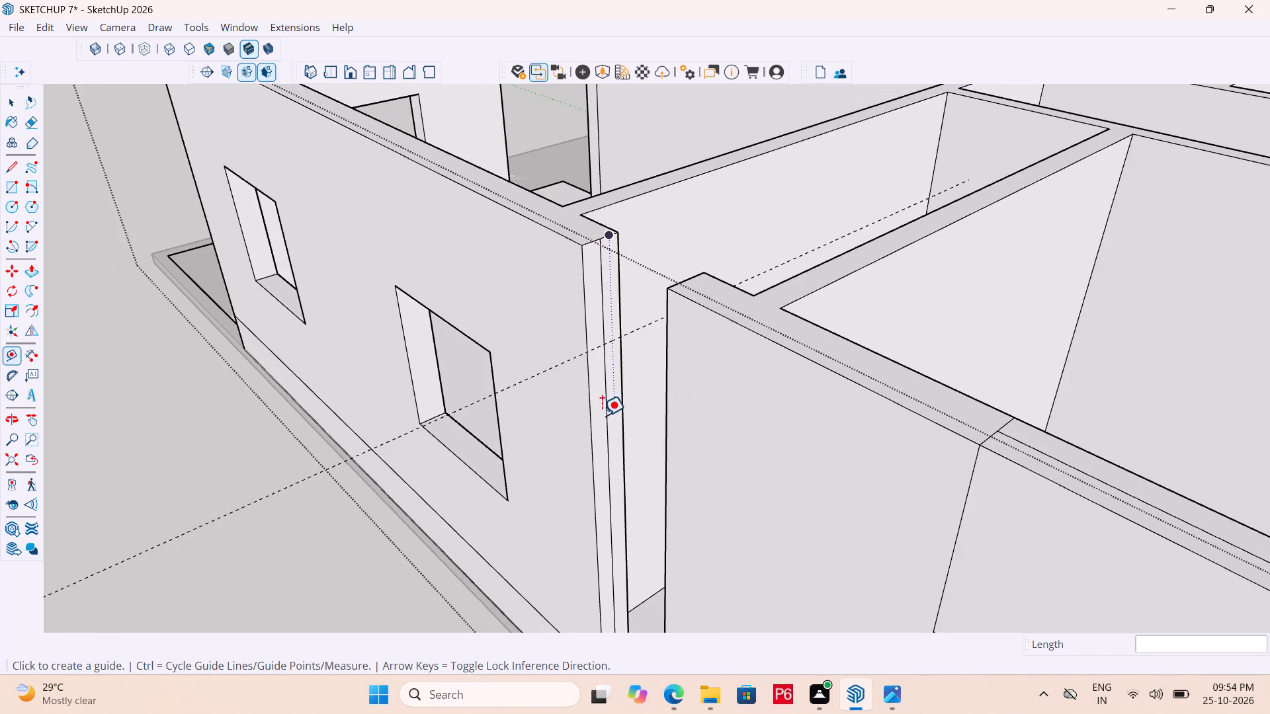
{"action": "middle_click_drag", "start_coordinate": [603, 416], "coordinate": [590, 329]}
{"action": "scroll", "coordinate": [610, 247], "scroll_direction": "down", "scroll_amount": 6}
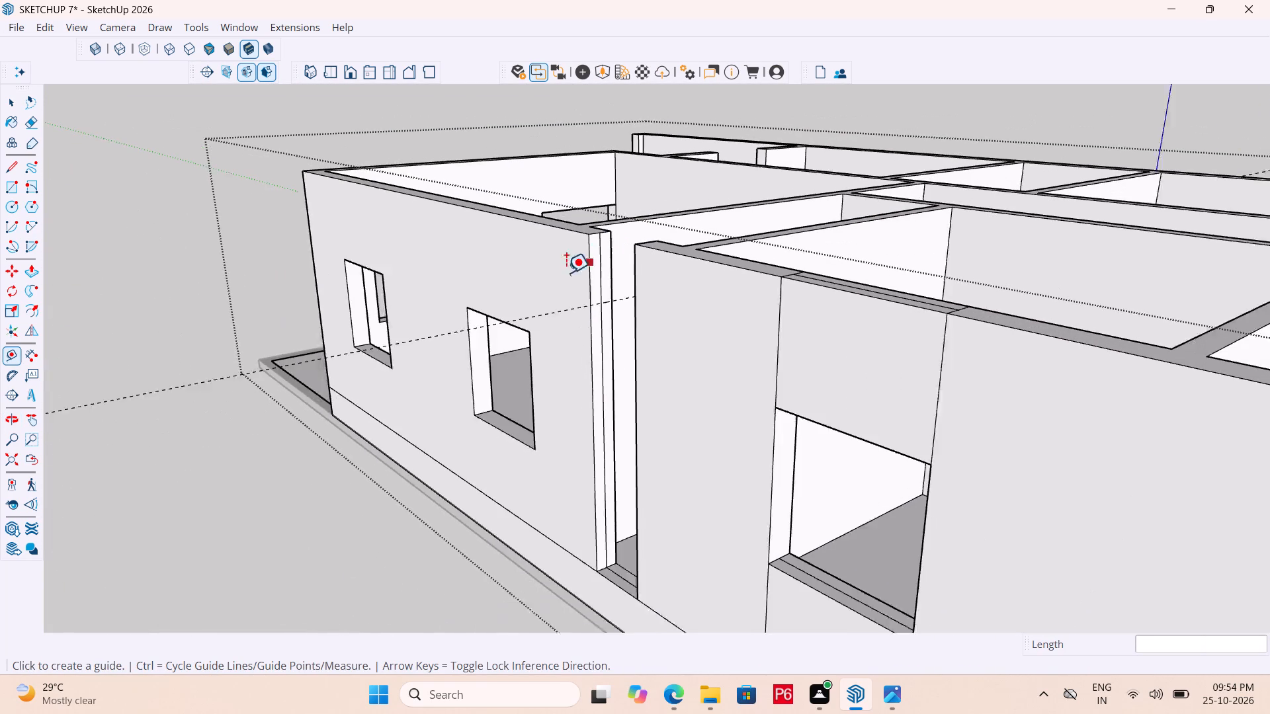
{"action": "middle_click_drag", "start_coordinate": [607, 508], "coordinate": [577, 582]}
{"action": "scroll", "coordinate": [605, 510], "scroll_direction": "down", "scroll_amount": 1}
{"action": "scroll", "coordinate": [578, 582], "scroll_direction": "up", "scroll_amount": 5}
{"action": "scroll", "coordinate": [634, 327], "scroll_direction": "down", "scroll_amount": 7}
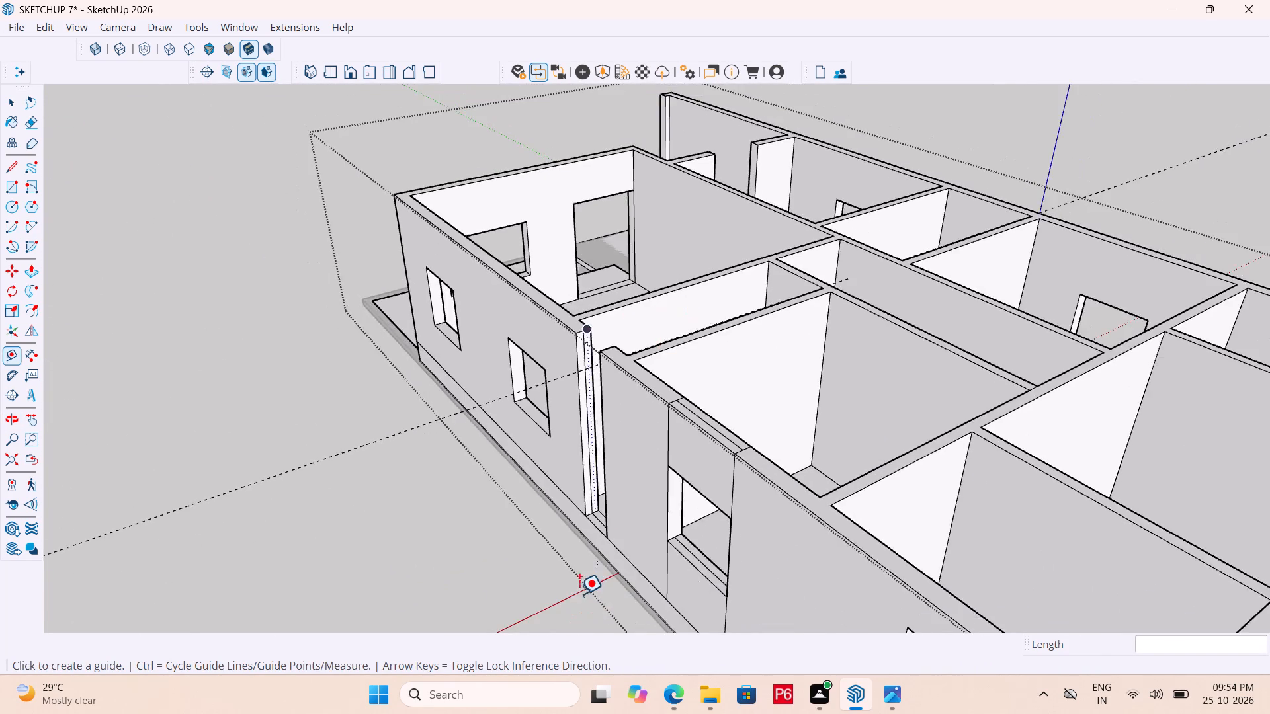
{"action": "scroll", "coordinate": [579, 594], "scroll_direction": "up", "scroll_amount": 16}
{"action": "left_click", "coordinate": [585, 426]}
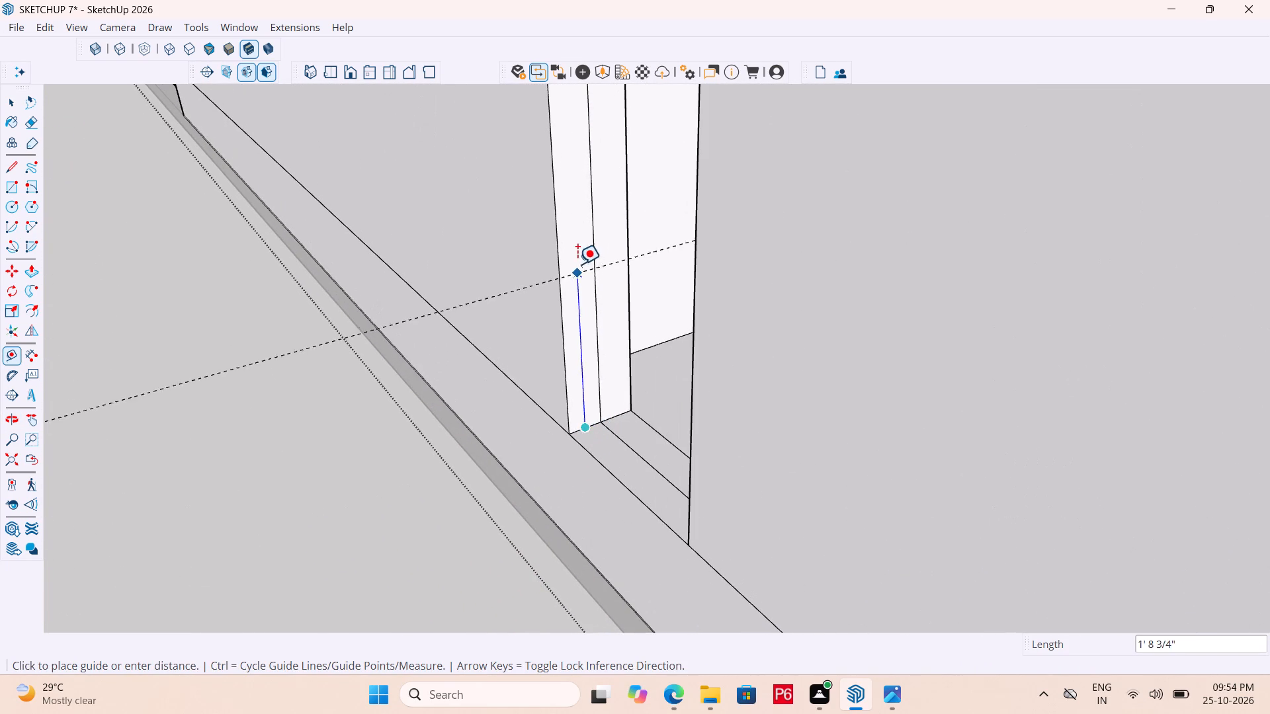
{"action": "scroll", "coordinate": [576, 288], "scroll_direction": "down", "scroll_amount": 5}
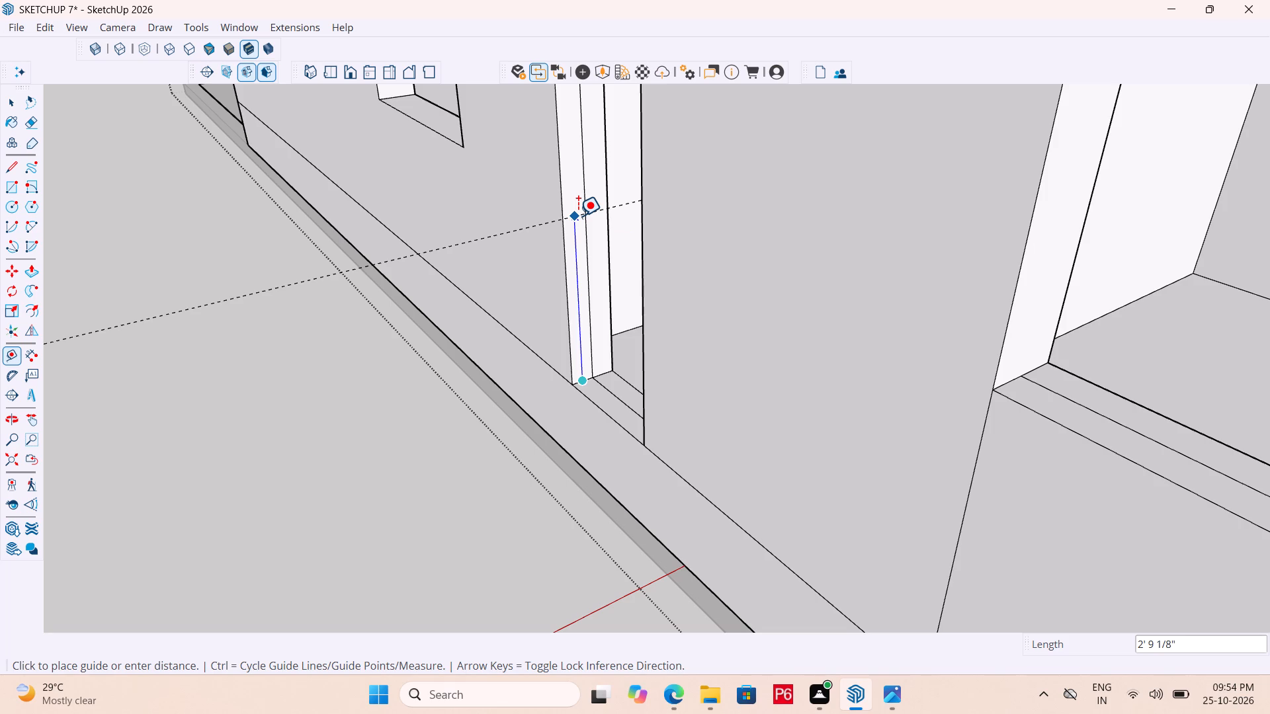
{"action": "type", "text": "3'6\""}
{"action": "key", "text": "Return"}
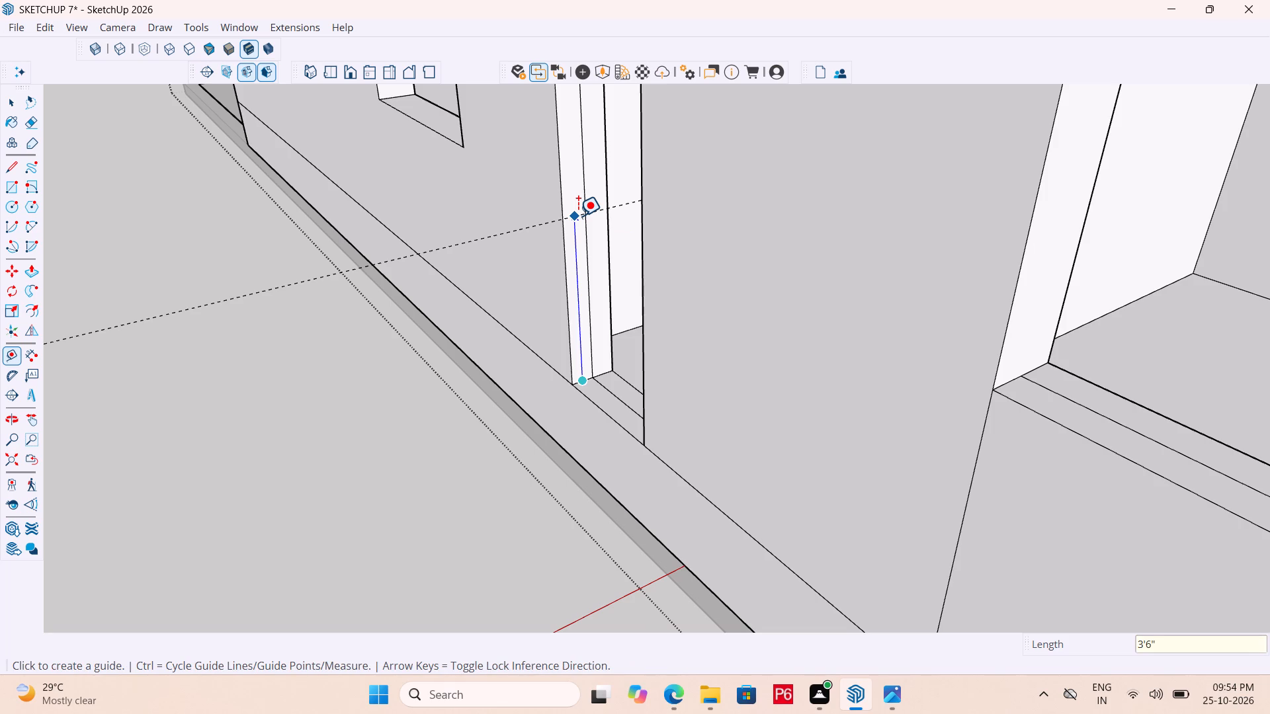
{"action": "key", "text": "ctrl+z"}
Place a guide line 3' above the foot of the jamb at the narrow gap.
{"action": "scroll", "coordinate": [612, 364], "scroll_direction": "up", "scroll_amount": 2}
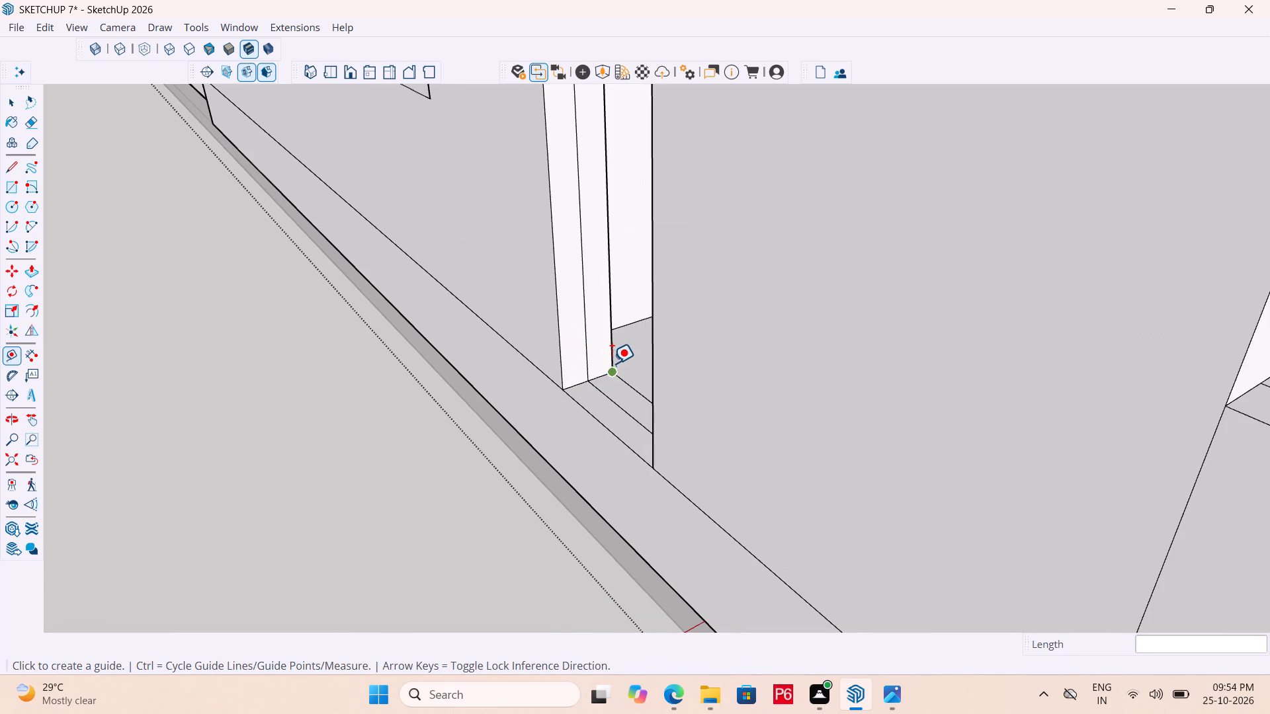
{"action": "left_click", "coordinate": [597, 376]}
{"action": "type", "text": "3'"}
{"action": "key", "text": "Return"}
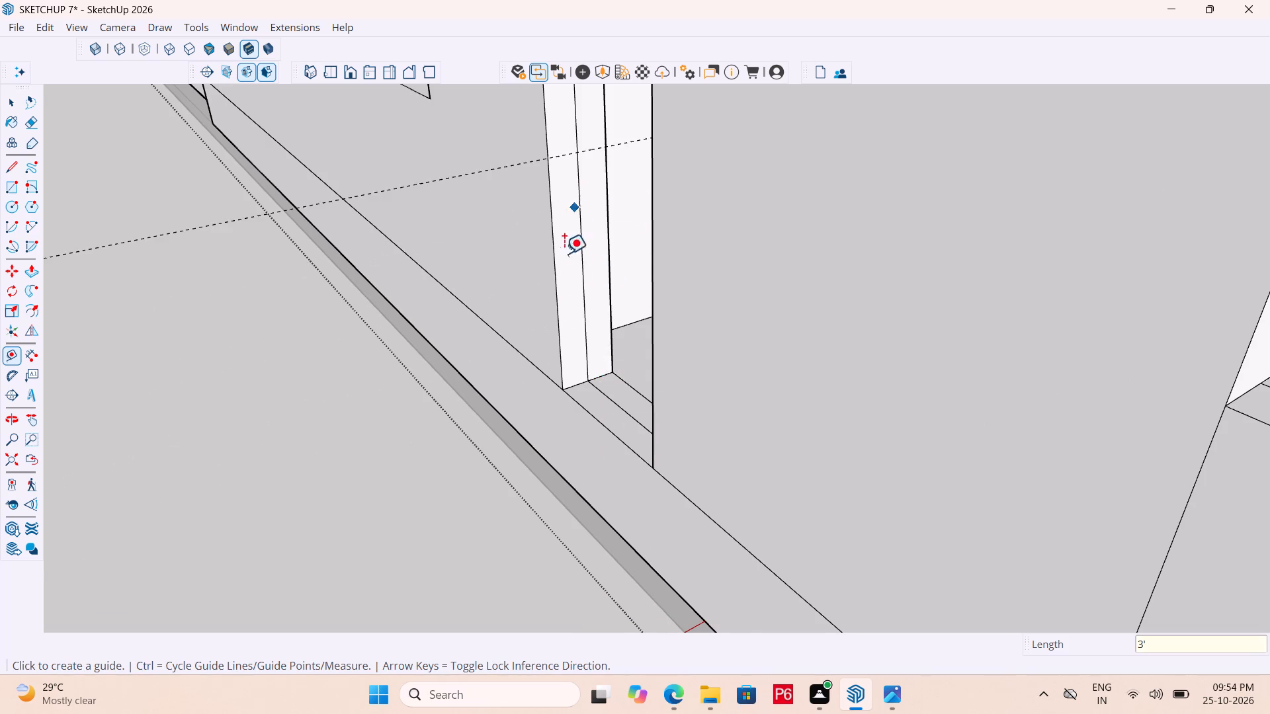
Place a second guide line on the jamb, 4' above the 3' guide.
{"action": "scroll", "coordinate": [562, 335], "scroll_direction": "down", "scroll_amount": 5}
{"action": "scroll", "coordinate": [562, 463], "scroll_direction": "down", "scroll_amount": 5}
{"action": "scroll", "coordinate": [566, 323], "scroll_direction": "up", "scroll_amount": 9}
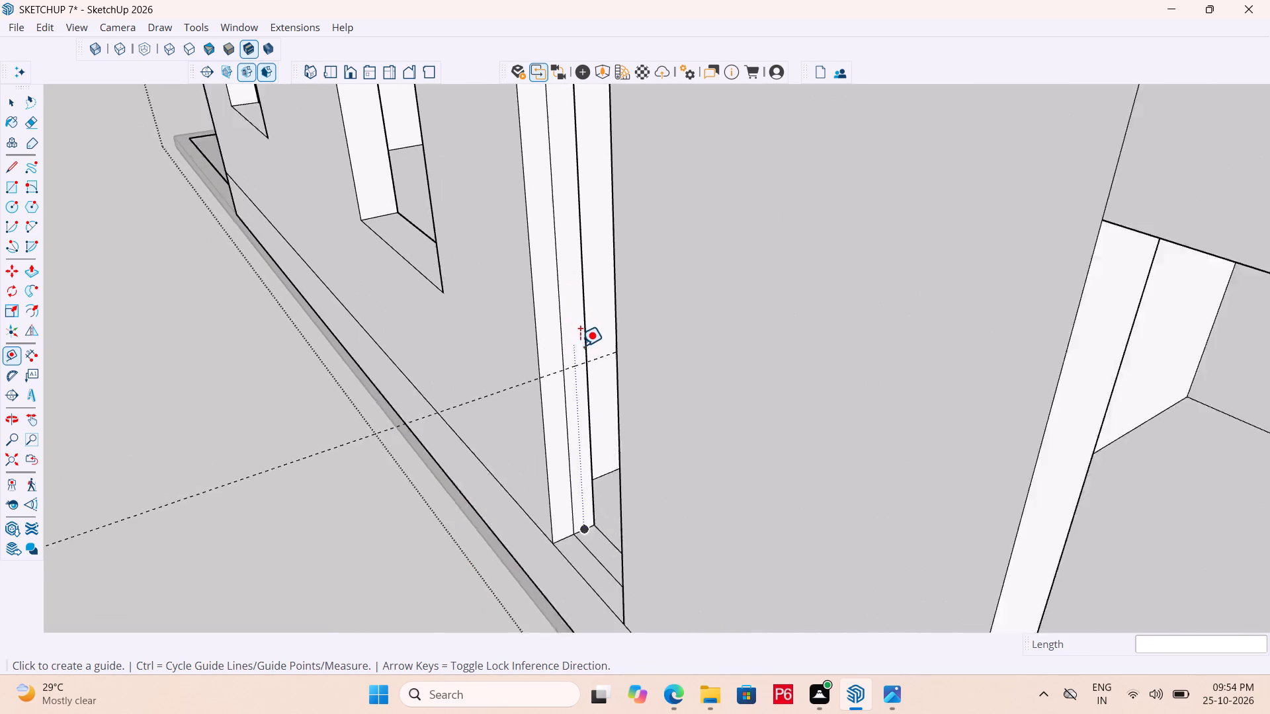
{"action": "scroll", "coordinate": [580, 346], "scroll_direction": "up", "scroll_amount": 1}
{"action": "left_click", "coordinate": [574, 367]}
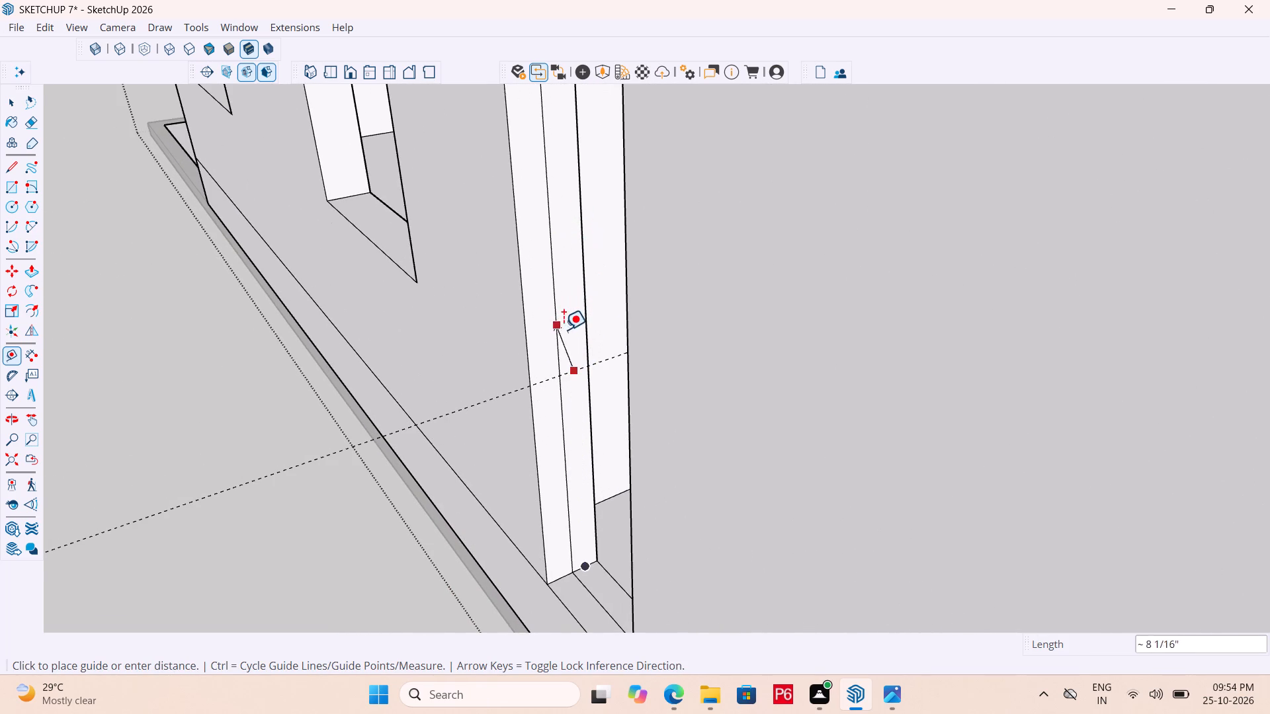
{"action": "key", "text": "Escape"}
{"action": "scroll", "coordinate": [575, 377], "scroll_direction": "up", "scroll_amount": 4}
{"action": "left_click", "coordinate": [585, 360]}
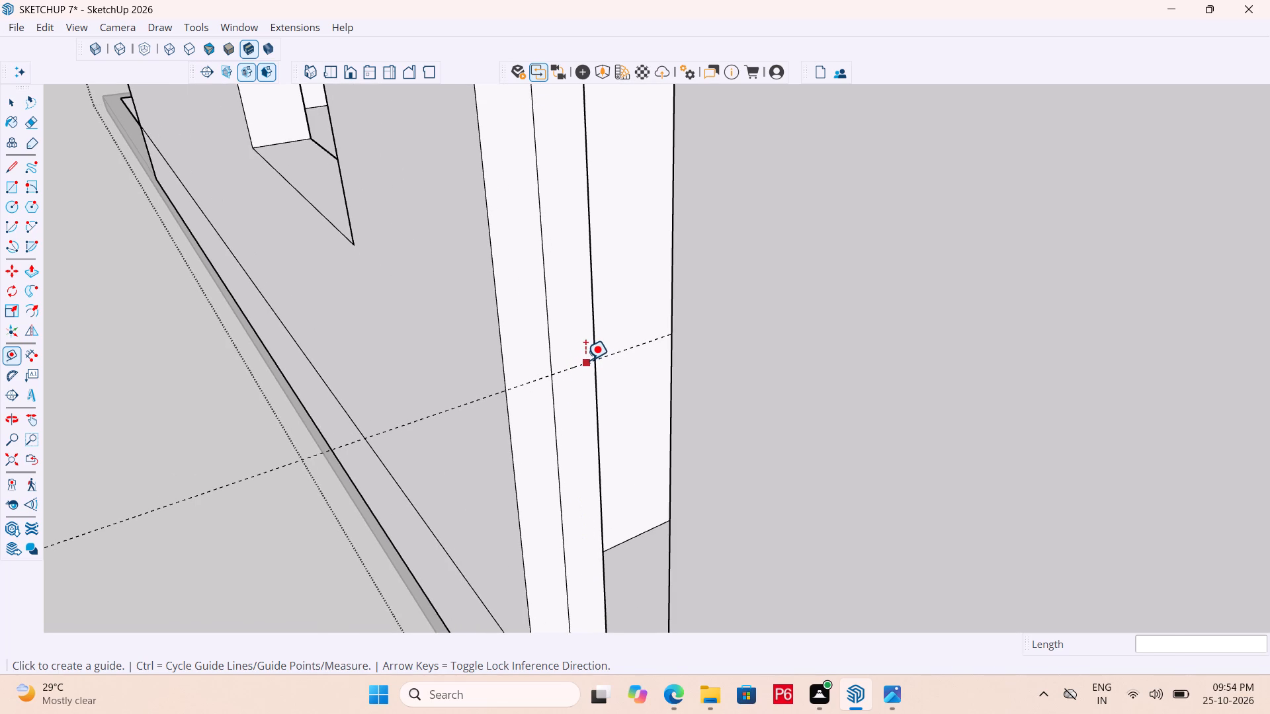
{"action": "scroll", "coordinate": [529, 252], "scroll_direction": "down", "scroll_amount": 5}
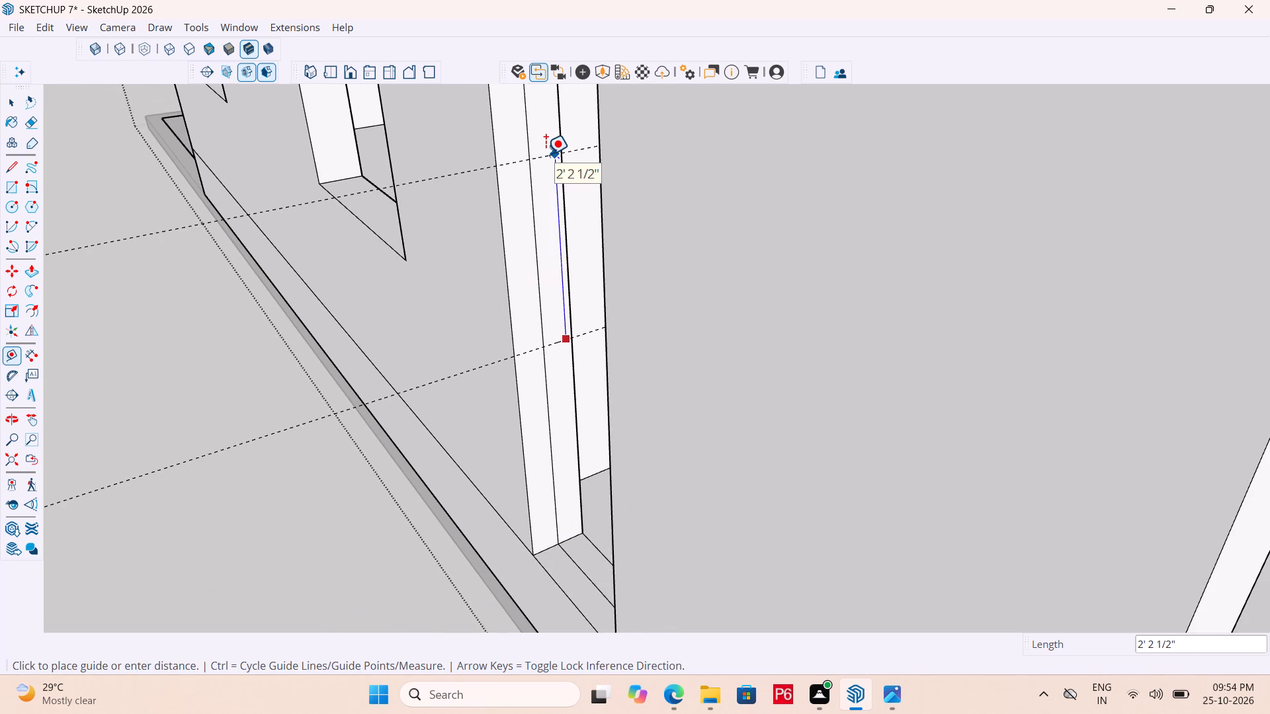
{"action": "type", "text": "3'"}
{"action": "key", "text": "BackSpace"}
{"action": "key", "text": "BackSpace"}
{"action": "key", "text": "4"}
{"action": "key", "text": "apostrophe"}
{"action": "key", "text": "Return"}
{"action": "scroll", "coordinate": [500, 249], "scroll_direction": "down", "scroll_amount": 6}
{"action": "scroll", "coordinate": [525, 405], "scroll_direction": "down", "scroll_amount": 4}
{"action": "scroll", "coordinate": [509, 186], "scroll_direction": "up", "scroll_amount": 4}
{"action": "key", "text": "Escape"}
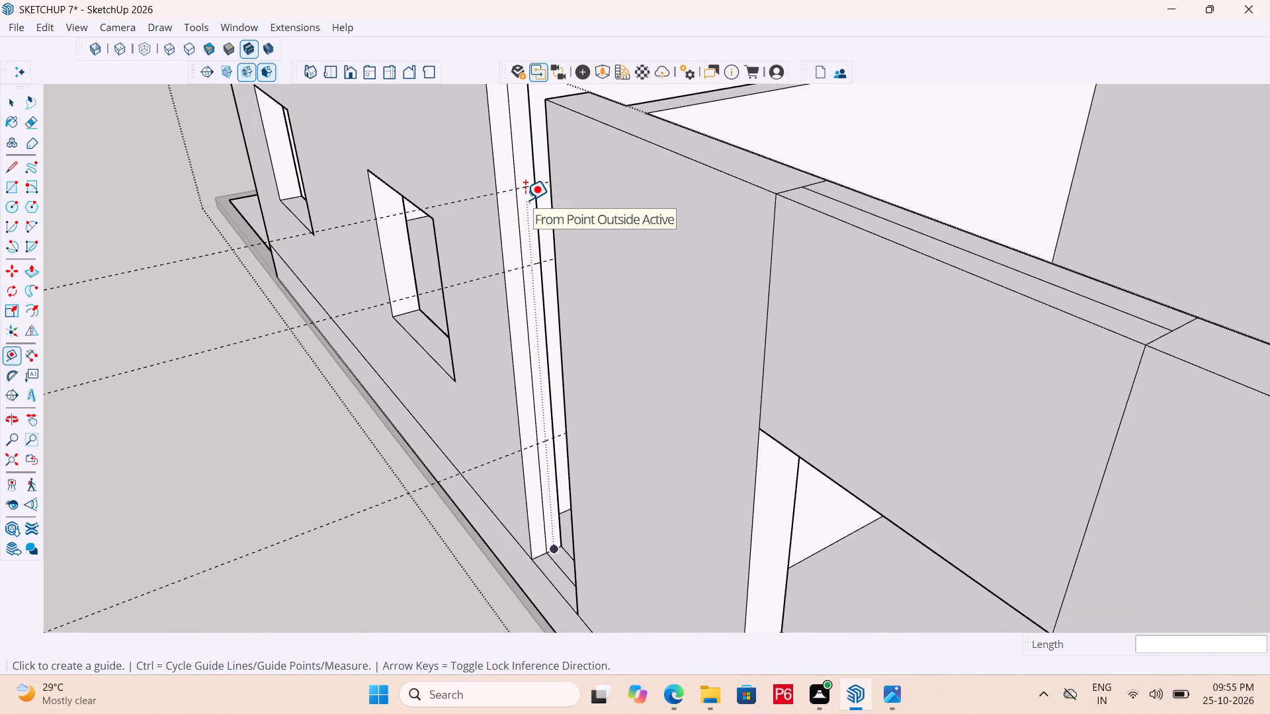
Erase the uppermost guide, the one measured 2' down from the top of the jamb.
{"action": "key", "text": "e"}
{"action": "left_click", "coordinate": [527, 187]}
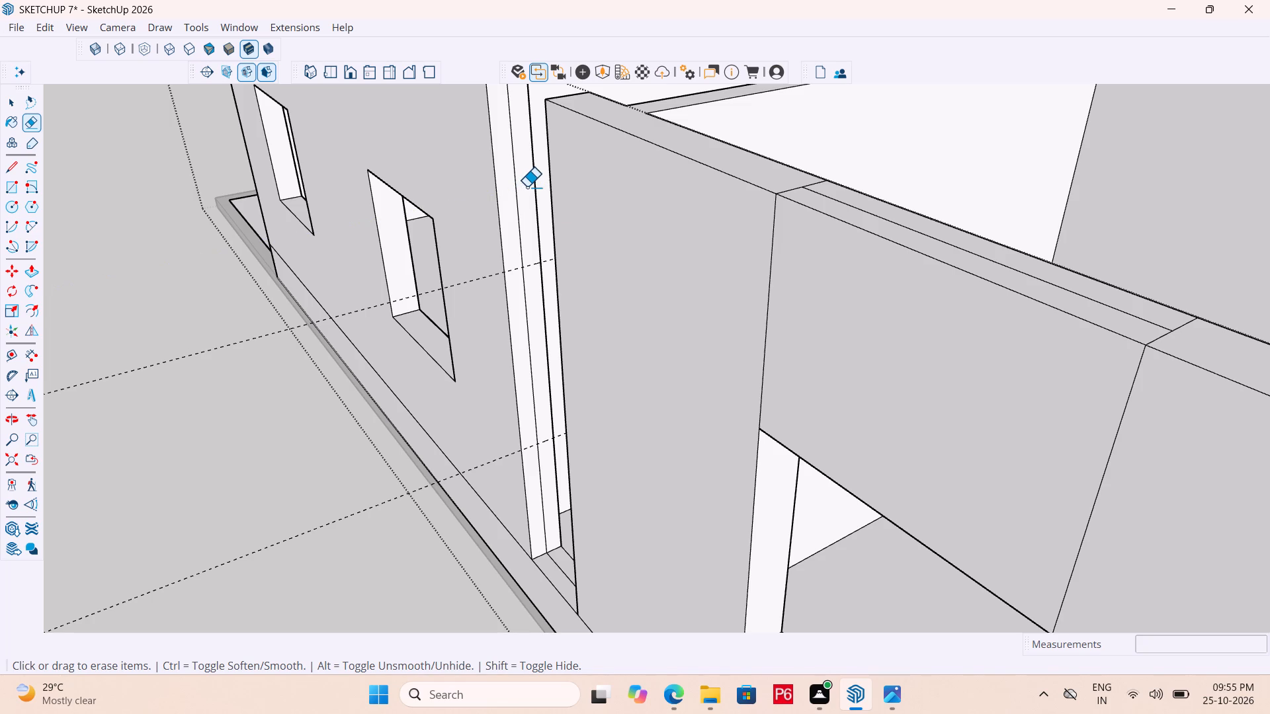
Place a guide line on the jamb 2' above the upper of the two remaining guides.
{"action": "key", "text": "t"}
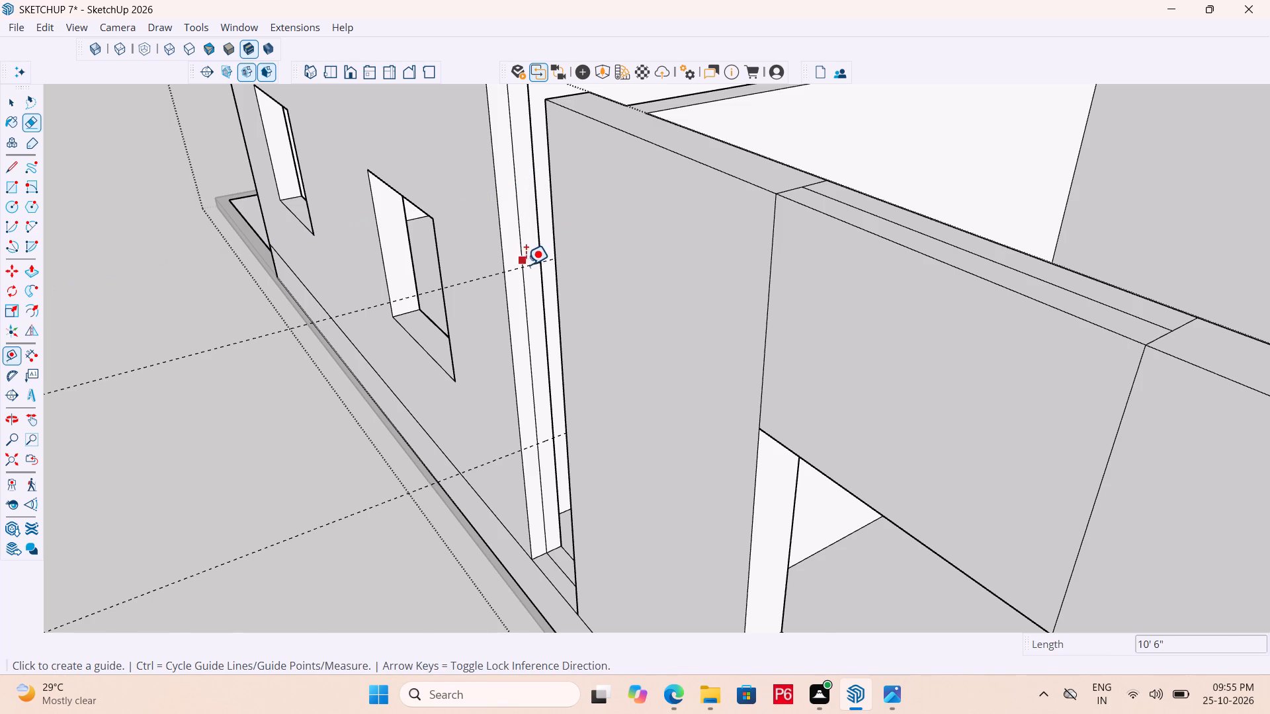
{"action": "scroll", "coordinate": [526, 265], "scroll_direction": "up", "scroll_amount": 4}
{"action": "left_click", "coordinate": [535, 261]}
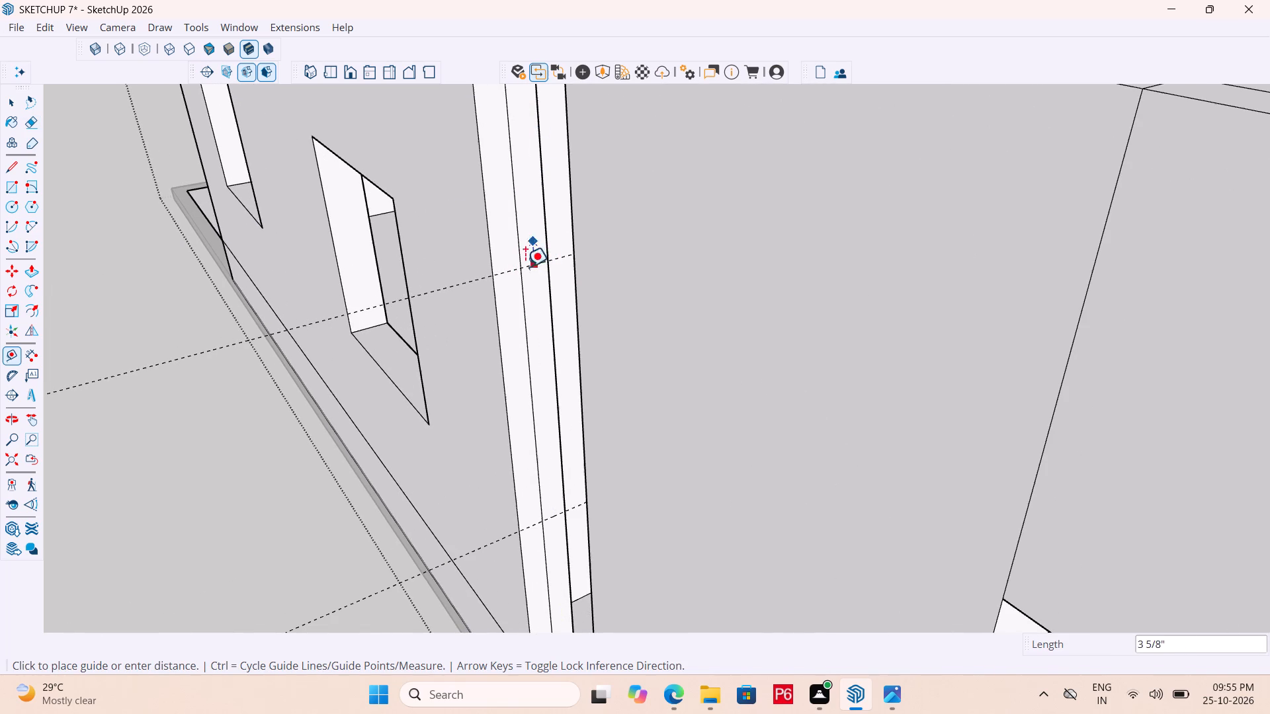
{"action": "key", "text": "space"}
{"action": "key", "text": "t"}
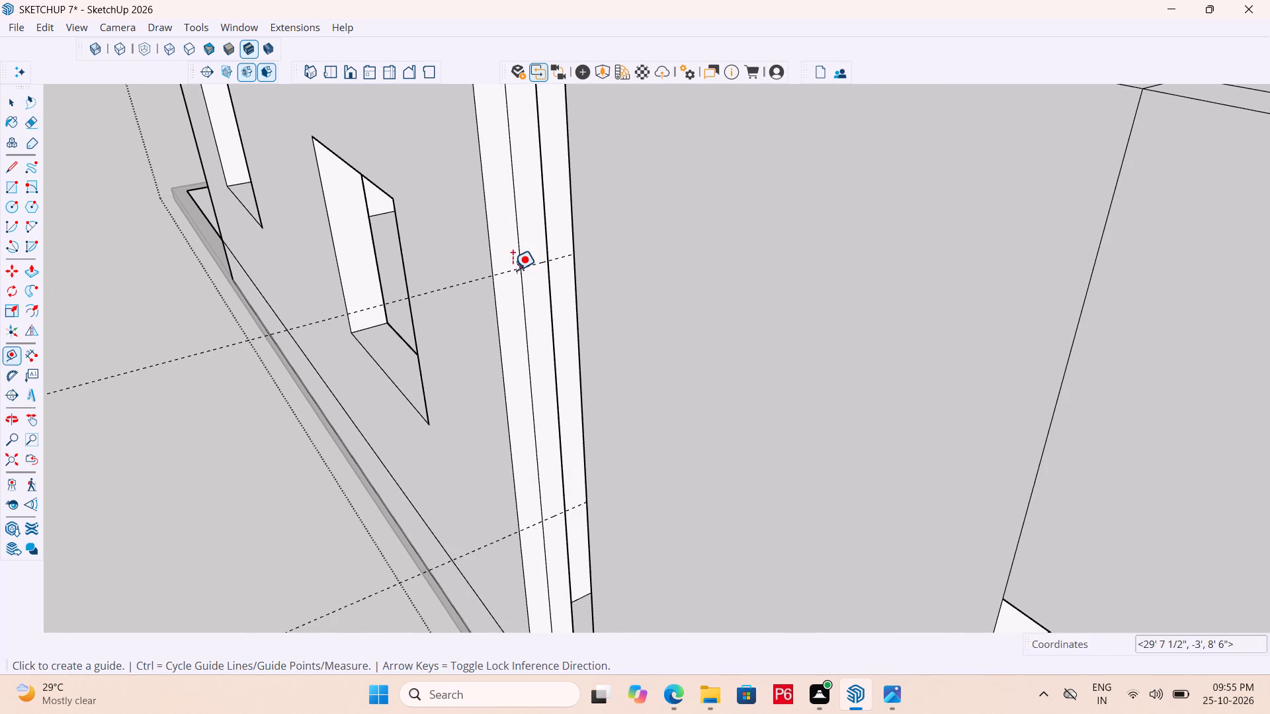
{"action": "left_click", "coordinate": [503, 271]}
{"action": "scroll", "coordinate": [495, 200], "scroll_direction": "down", "scroll_amount": 3}
{"action": "key", "text": "Escape"}
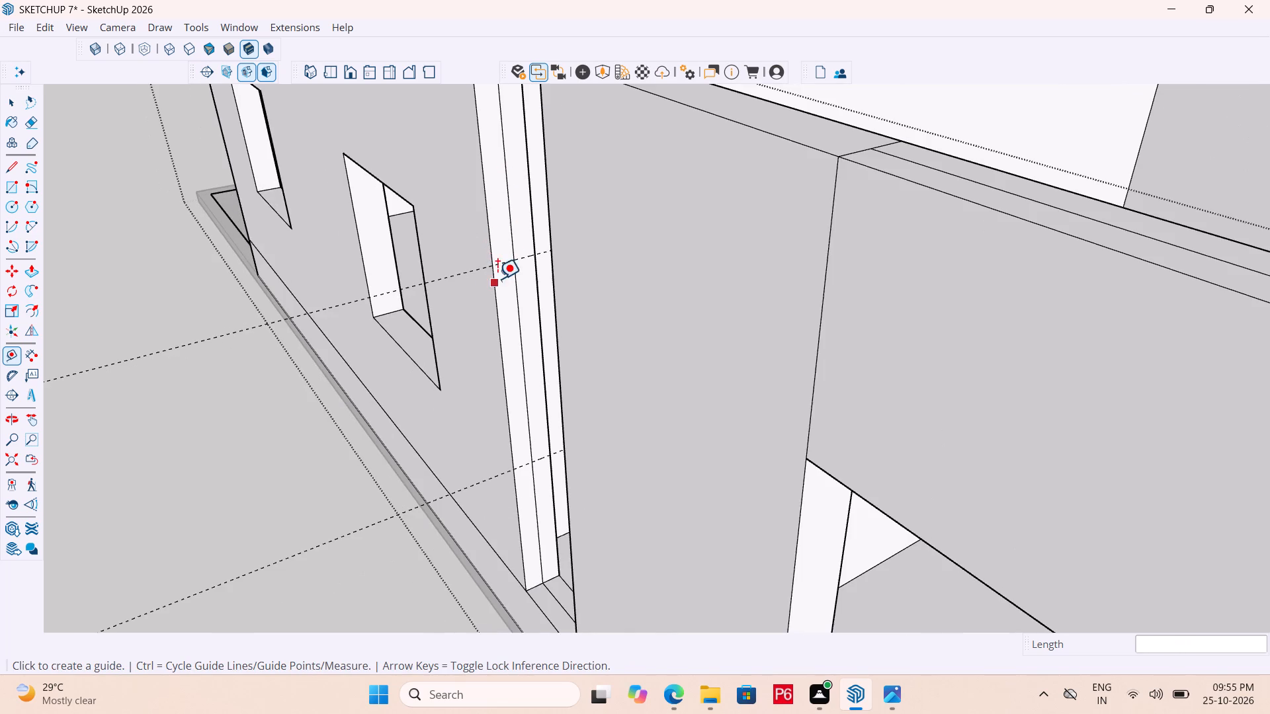
{"action": "scroll", "coordinate": [501, 268], "scroll_direction": "up", "scroll_amount": 6}
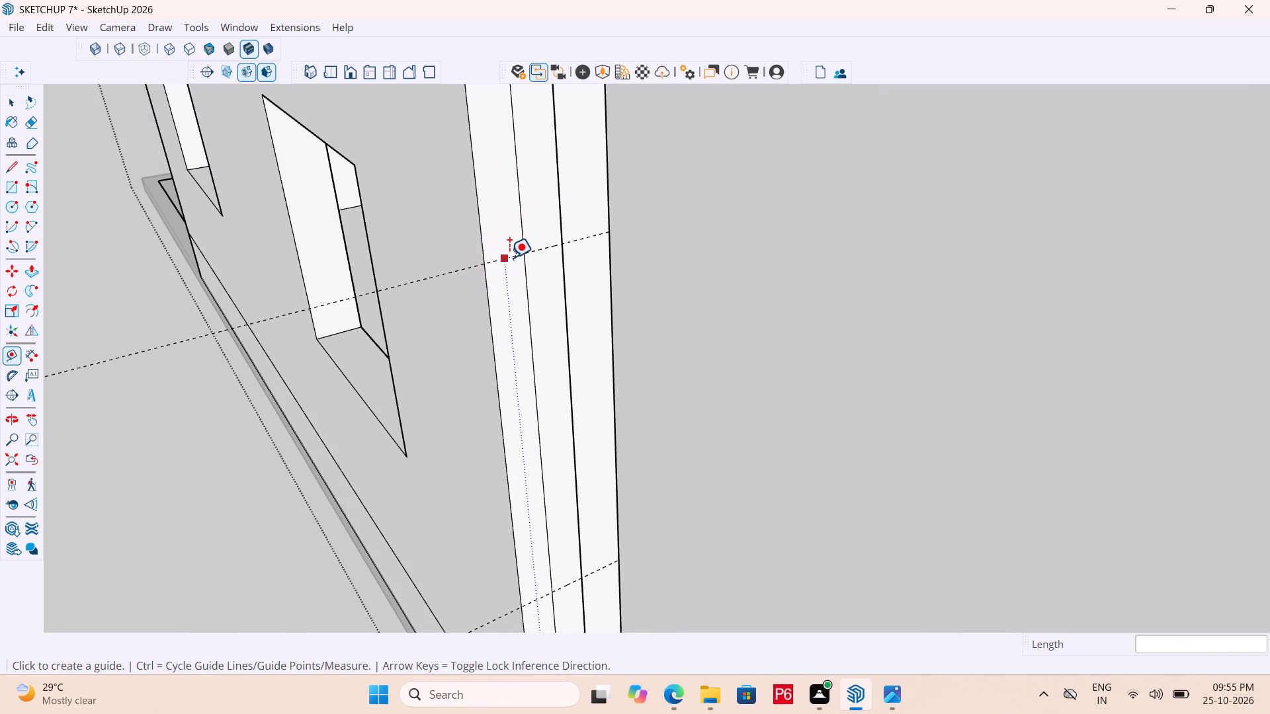
{"action": "scroll", "coordinate": [513, 253], "scroll_direction": "up", "scroll_amount": 4}
{"action": "left_click", "coordinate": [516, 255]}
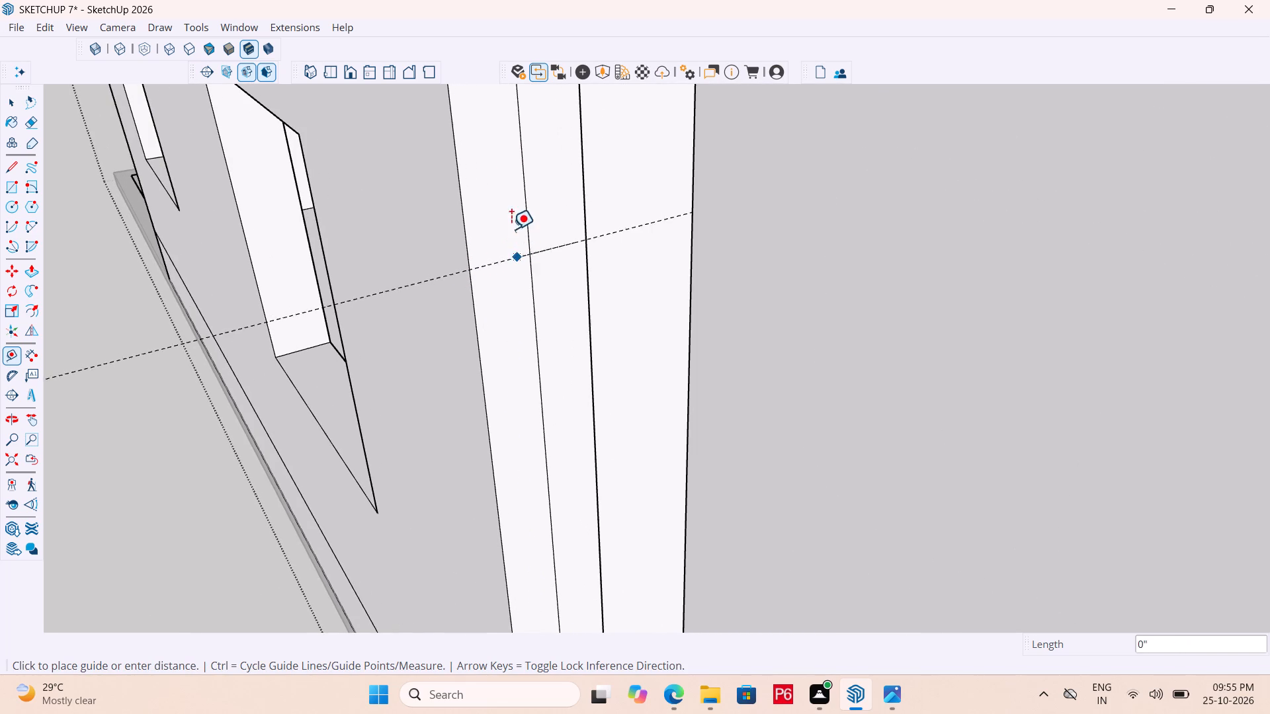
{"action": "scroll", "coordinate": [487, 198], "scroll_direction": "down", "scroll_amount": 8}
{"action": "scroll", "coordinate": [452, 369], "scroll_direction": "down", "scroll_amount": 9}
{"action": "scroll", "coordinate": [473, 216], "scroll_direction": "up", "scroll_amount": 4}
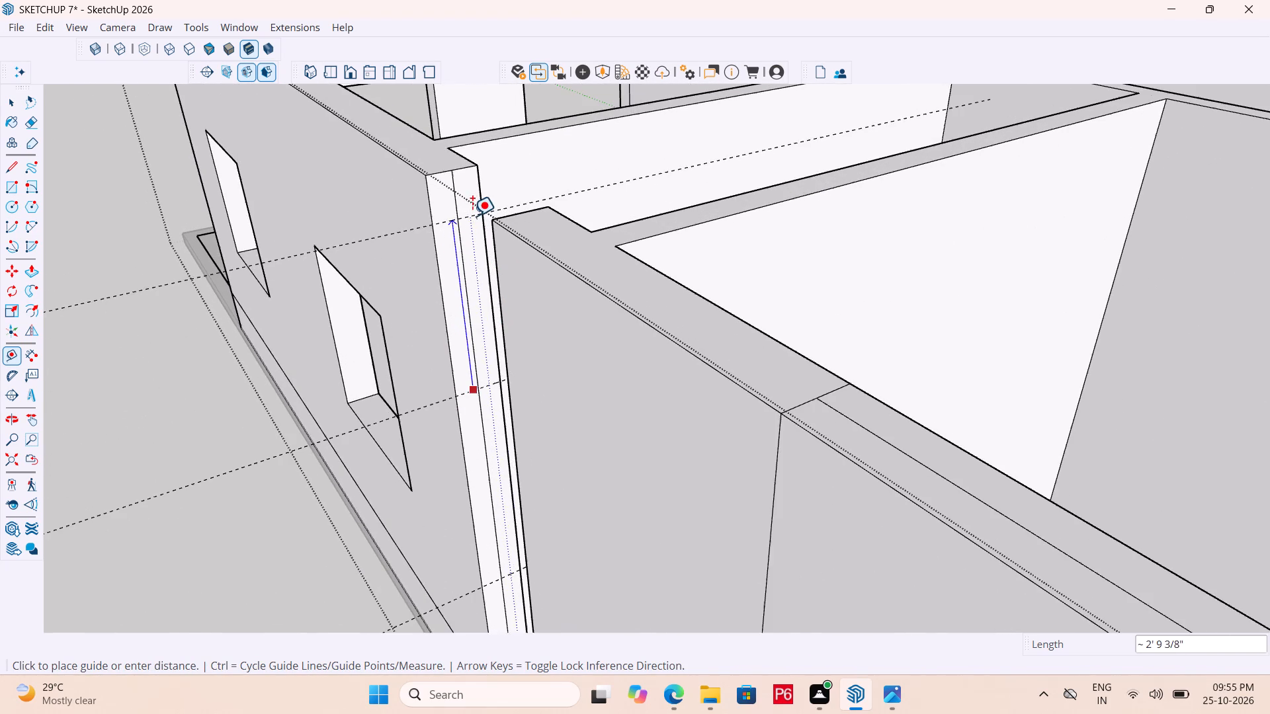
{"action": "type", "text": "2'"}
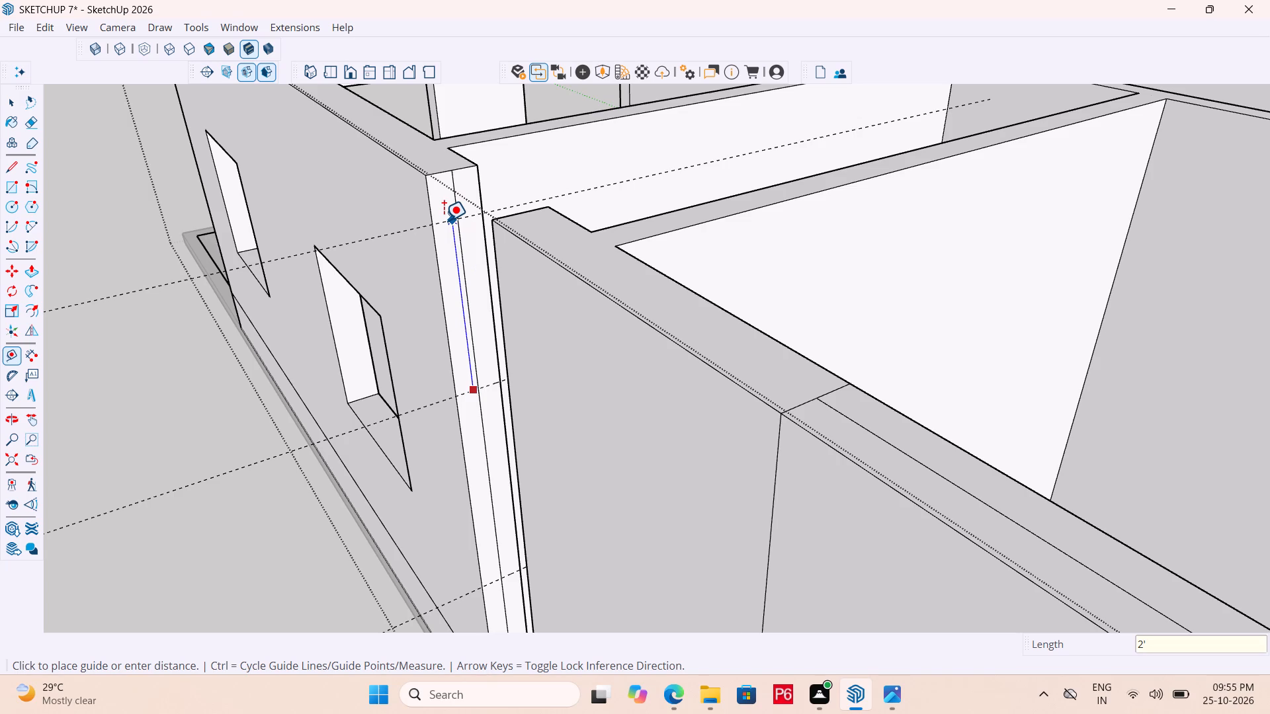
{"action": "key", "text": "Return"}
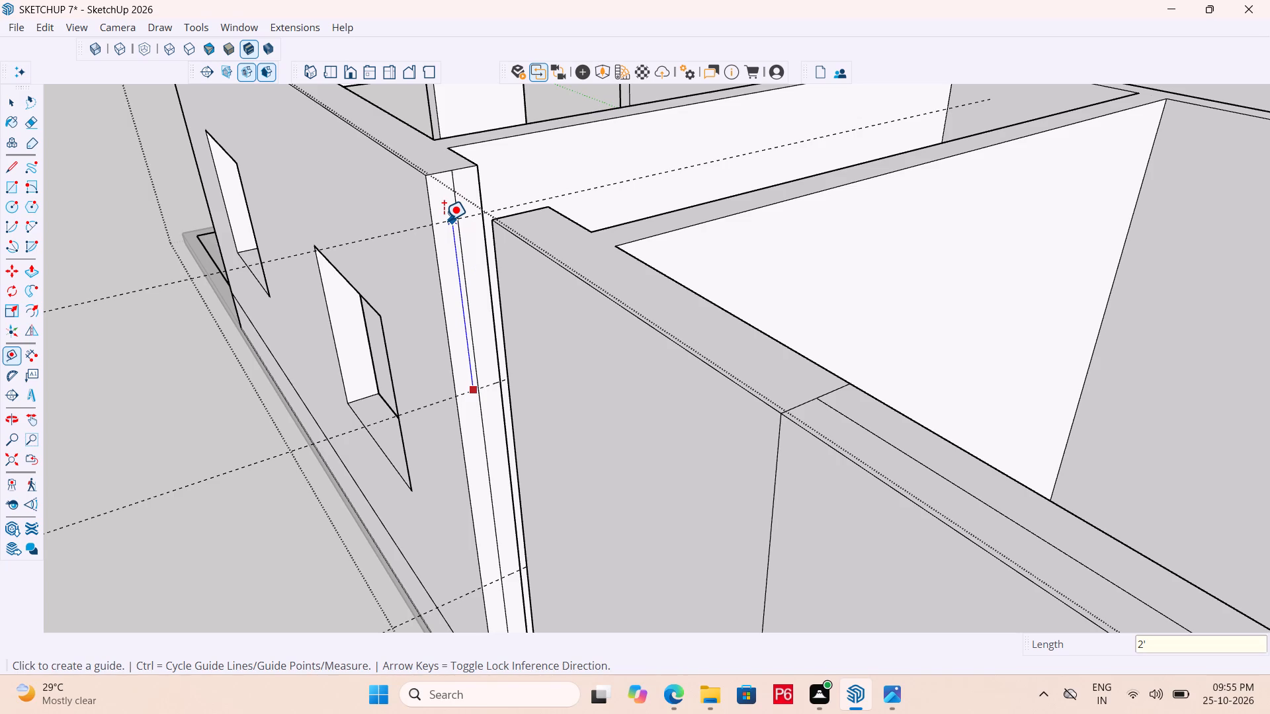
Draw two horizontal lines across the full width of the jamb face along the two upper guides.
{"action": "key", "text": "l"}
{"action": "scroll", "coordinate": [453, 307], "scroll_direction": "up", "scroll_amount": 4}
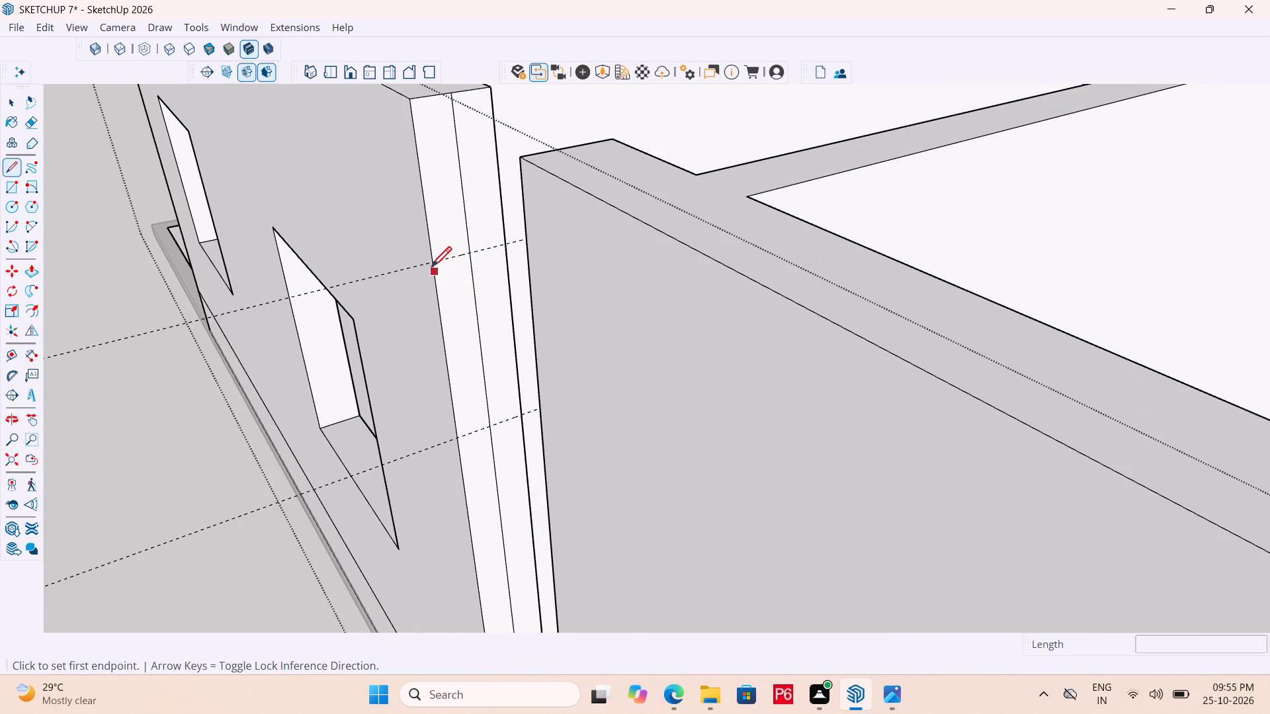
{"action": "left_click", "coordinate": [429, 263]}
{"action": "left_click", "coordinate": [501, 248]}
{"action": "scroll", "coordinate": [386, 213], "scroll_direction": "down", "scroll_amount": 5}
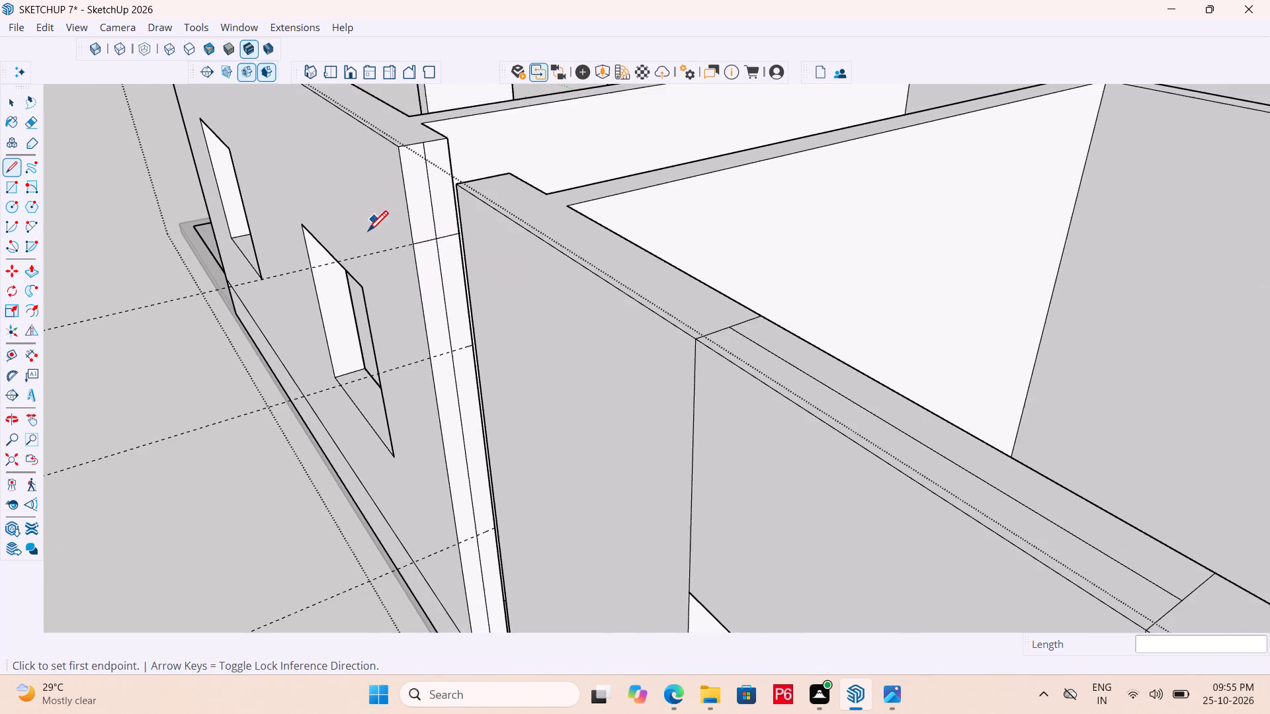
{"action": "scroll", "coordinate": [453, 383], "scroll_direction": "up", "scroll_amount": 4}
{"action": "left_click", "coordinate": [422, 348]}
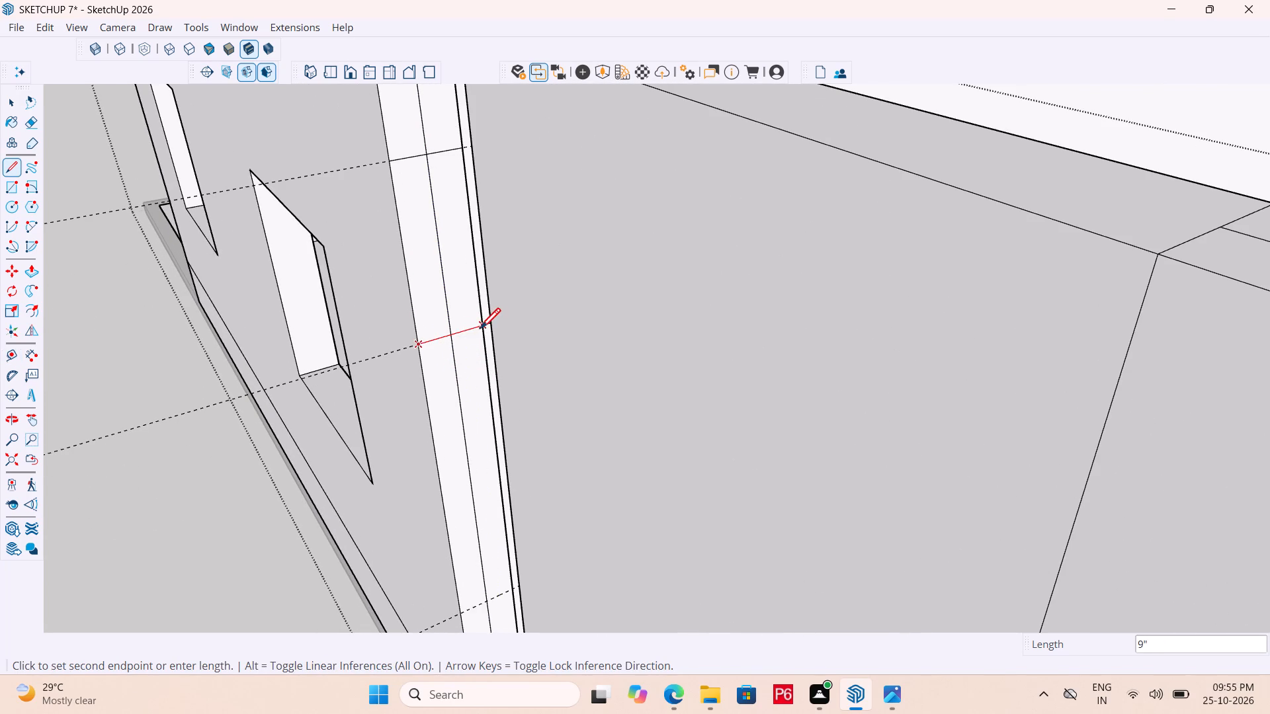
{"action": "left_click", "coordinate": [480, 331]}
Erase the two upper guide lines beside the jamb, and save the model.
{"action": "scroll", "coordinate": [412, 376], "scroll_direction": "down", "scroll_amount": 1}
{"action": "middle_click_drag", "start_coordinate": [412, 376], "coordinate": [463, 370]}
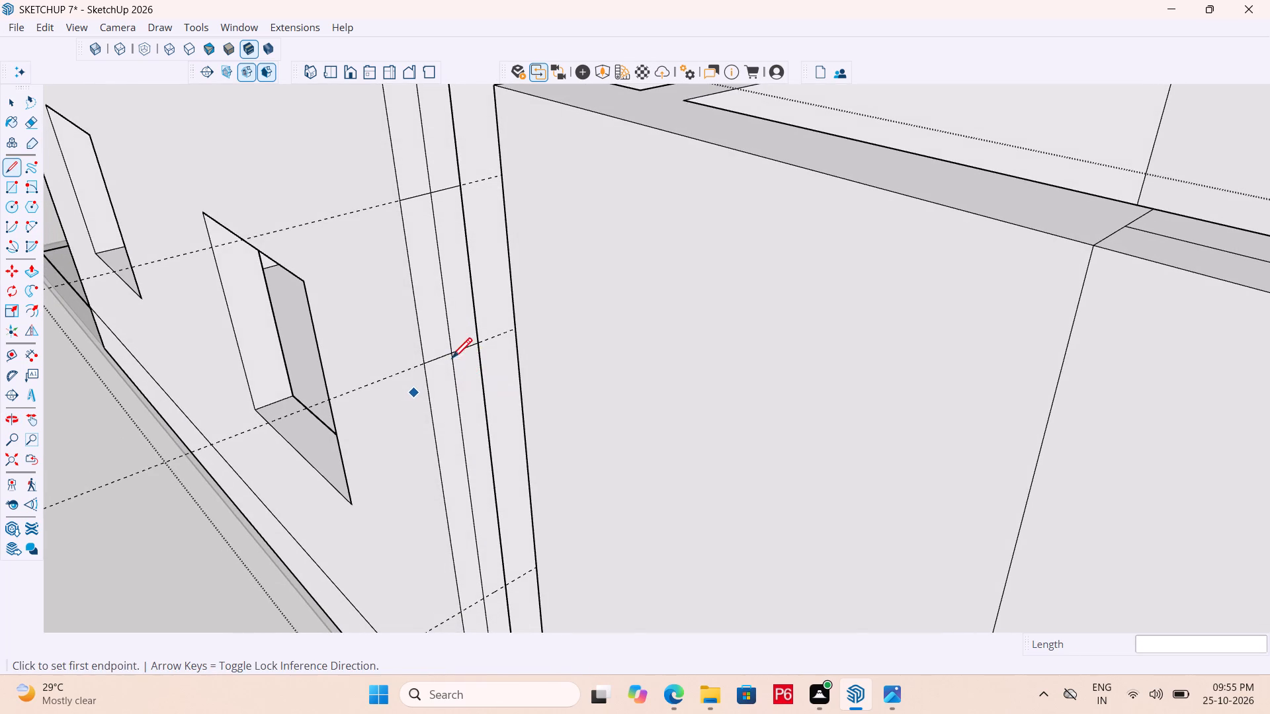
{"action": "key", "text": "e"}
{"action": "left_click_drag", "start_coordinate": [366, 192], "coordinate": [396, 395]}
{"action": "key", "text": "ctrl+s"}
{"action": "key", "text": "ctrl+s"}
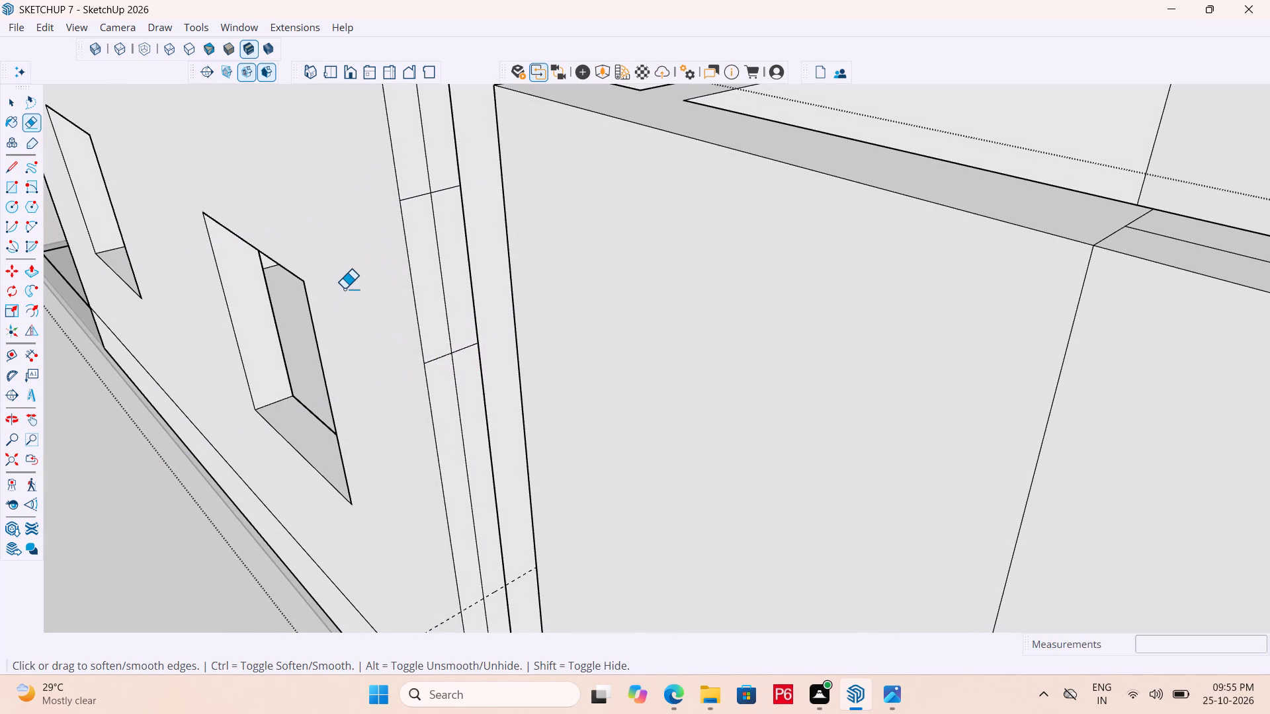
Erase the vertical centre line on the gap's jamb face above and below the marked ventilator band.
{"action": "scroll", "coordinate": [353, 279], "scroll_direction": "down", "scroll_amount": 5}
{"action": "scroll", "coordinate": [362, 344], "scroll_direction": "down", "scroll_amount": 3}
{"action": "left_click_drag", "start_coordinate": [394, 513], "coordinate": [402, 531]}
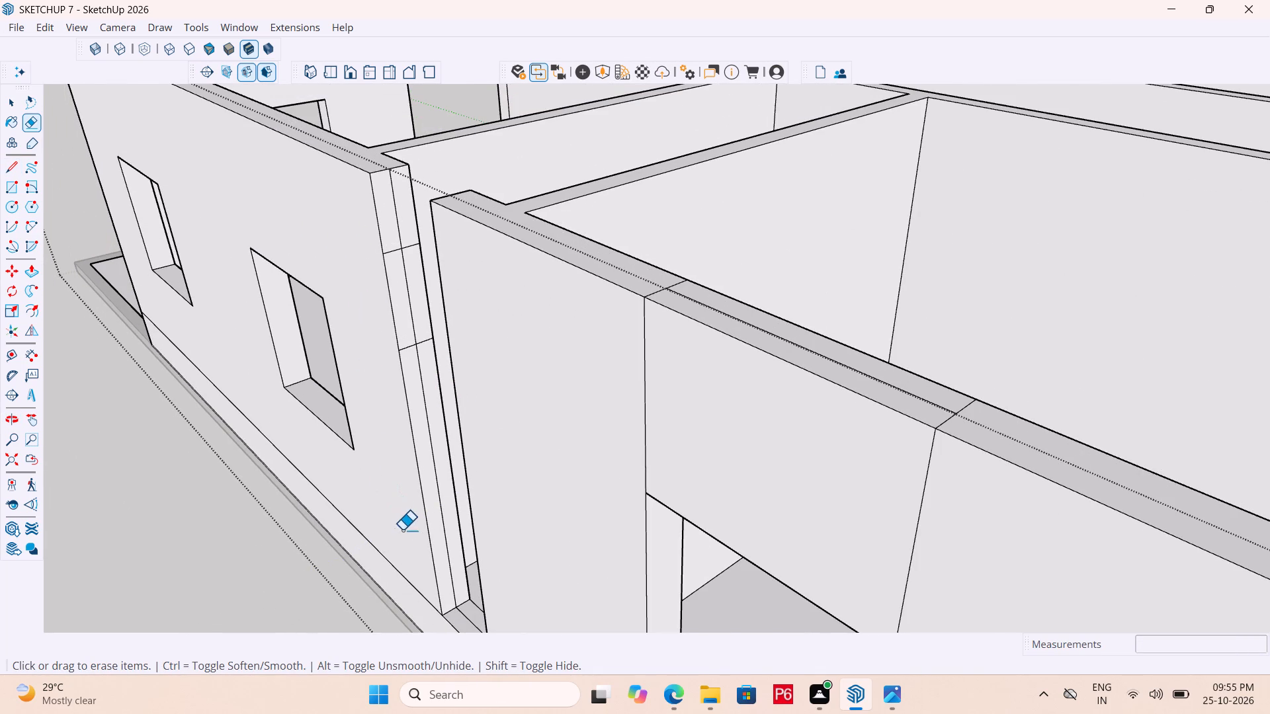
{"action": "left_click", "coordinate": [430, 444]}
{"action": "left_click_drag", "start_coordinate": [402, 229], "coordinate": [396, 227]}
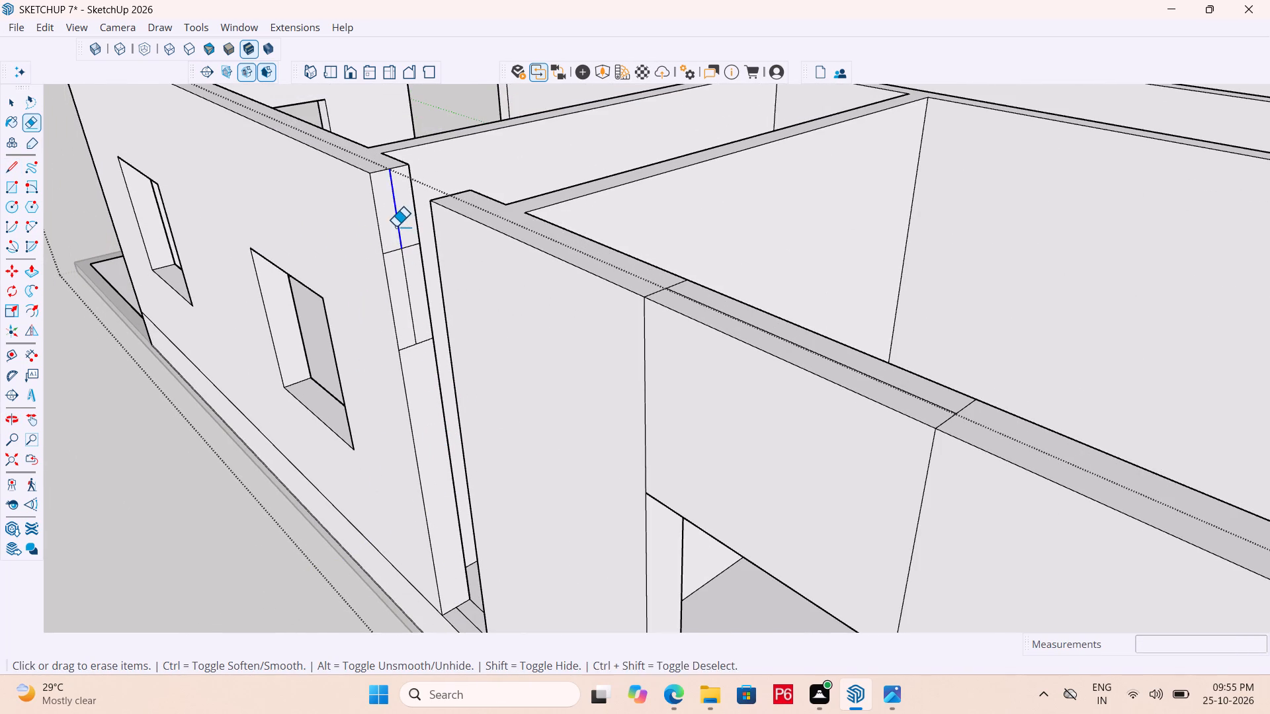
{"action": "left_click_drag", "start_coordinate": [396, 227], "coordinate": [394, 227]}
Push/Pull the jamb faces above and below the ventilator band 2' across the gap to meet the opposite wall.
{"action": "key", "text": "p"}
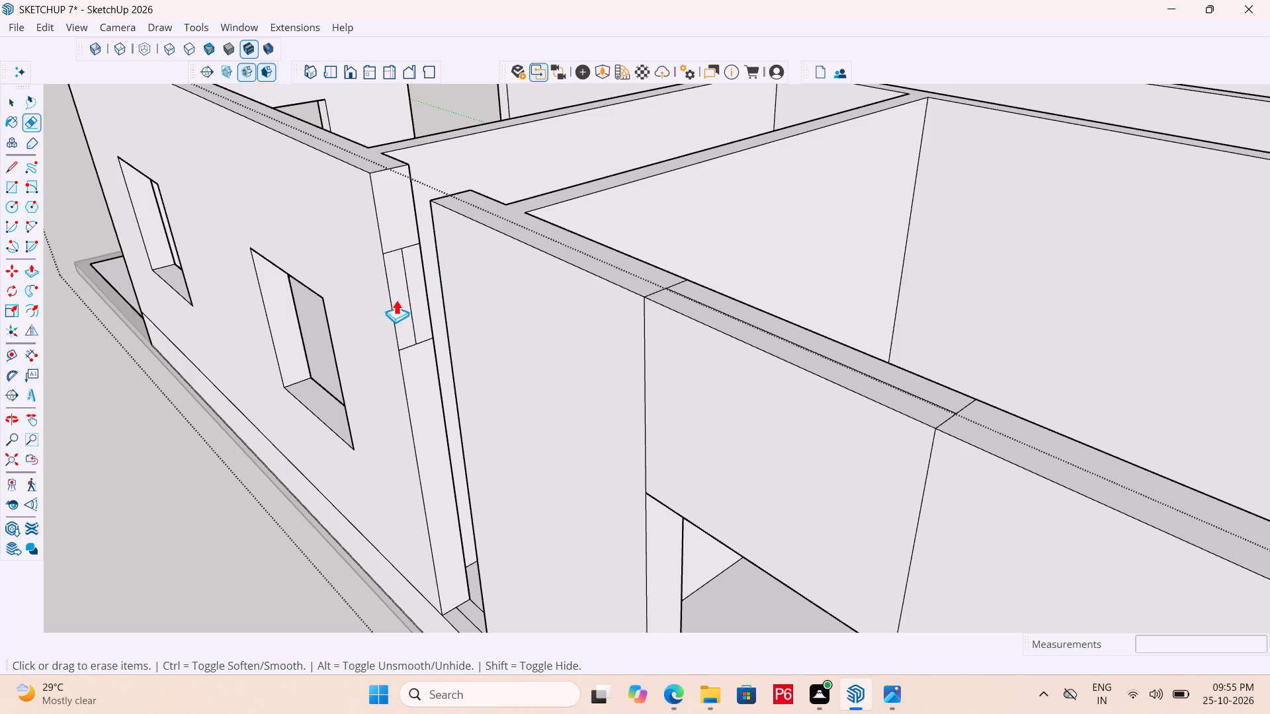
{"action": "left_click", "coordinate": [388, 214]}
{"action": "left_click", "coordinate": [444, 291]}
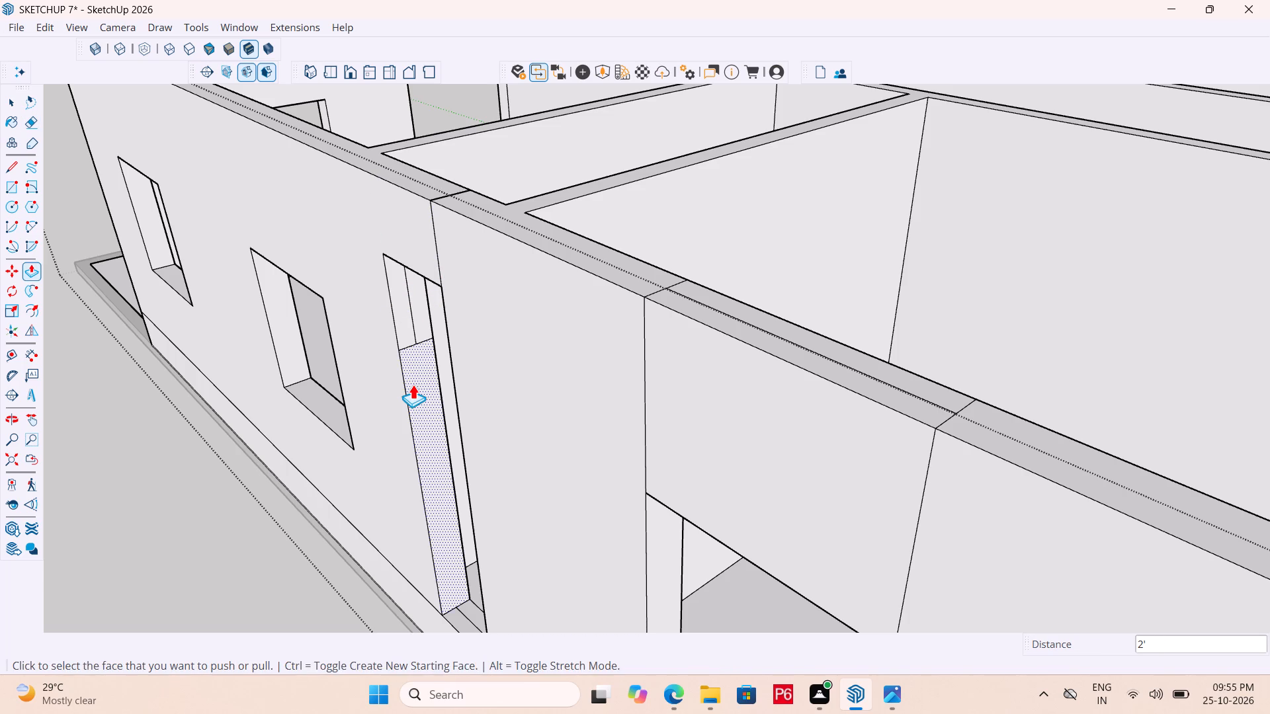
{"action": "double_click", "coordinate": [413, 384]}
Erase the leftover centre lines on the sides, sill and head inside the new ventilator opening.
{"action": "scroll", "coordinate": [425, 286], "scroll_direction": "up", "scroll_amount": 4}
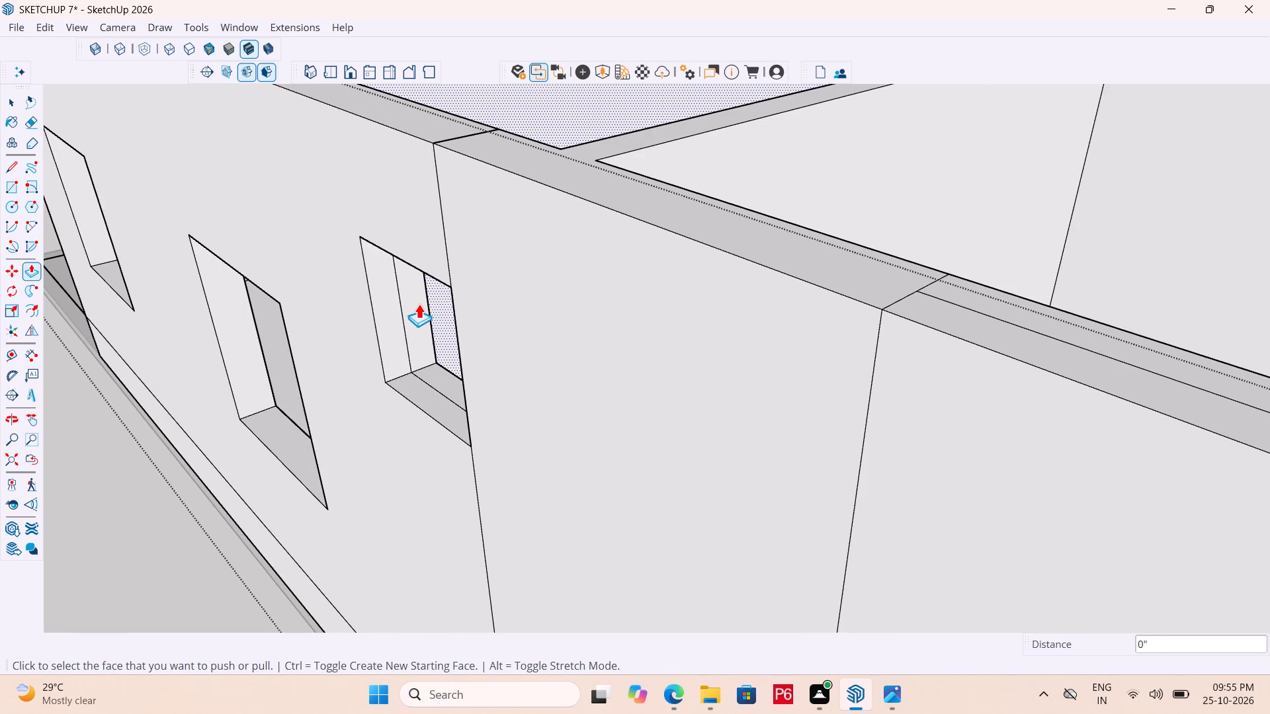
{"action": "key", "text": "e"}
{"action": "left_click_drag", "start_coordinate": [403, 315], "coordinate": [400, 322]}
{"action": "left_click", "coordinate": [432, 389]}
{"action": "middle_click_drag", "start_coordinate": [420, 397], "coordinate": [424, 381]}
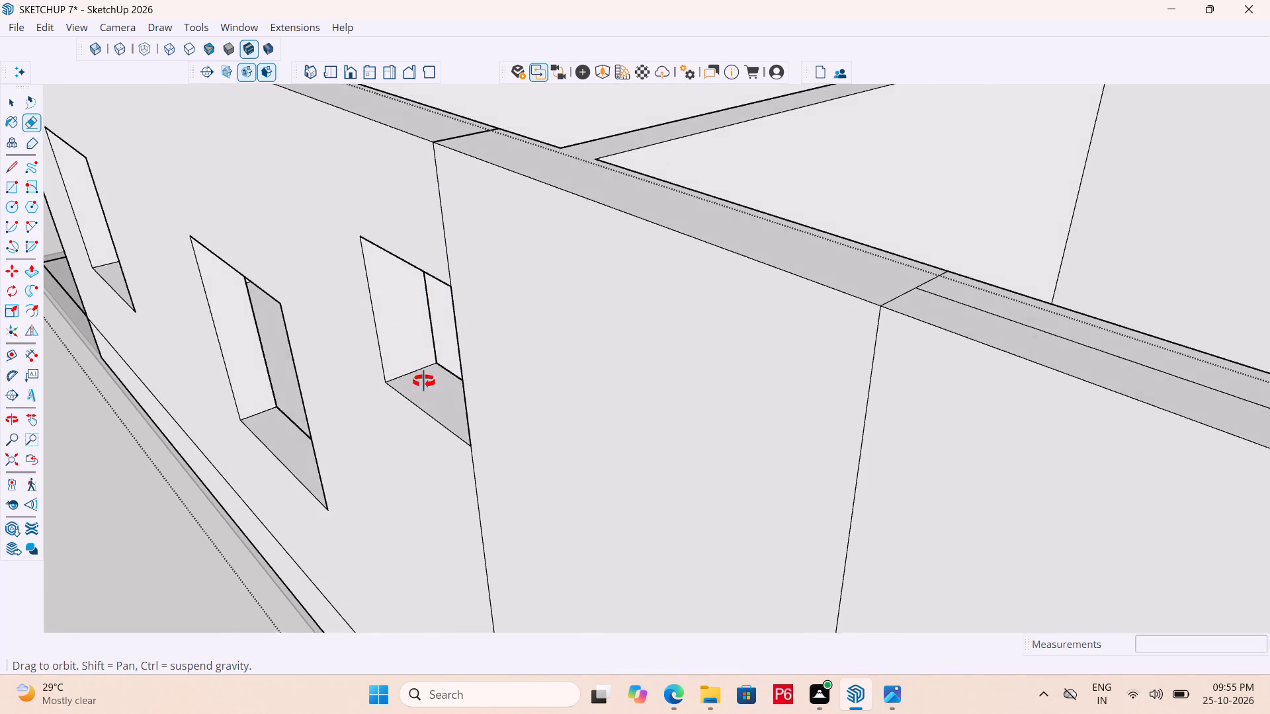
{"action": "middle_click_drag", "start_coordinate": [424, 381], "coordinate": [939, 112]}
{"action": "scroll", "coordinate": [552, 305], "scroll_direction": "up", "scroll_amount": 4}
{"action": "left_click_drag", "start_coordinate": [500, 320], "coordinate": [489, 287]}
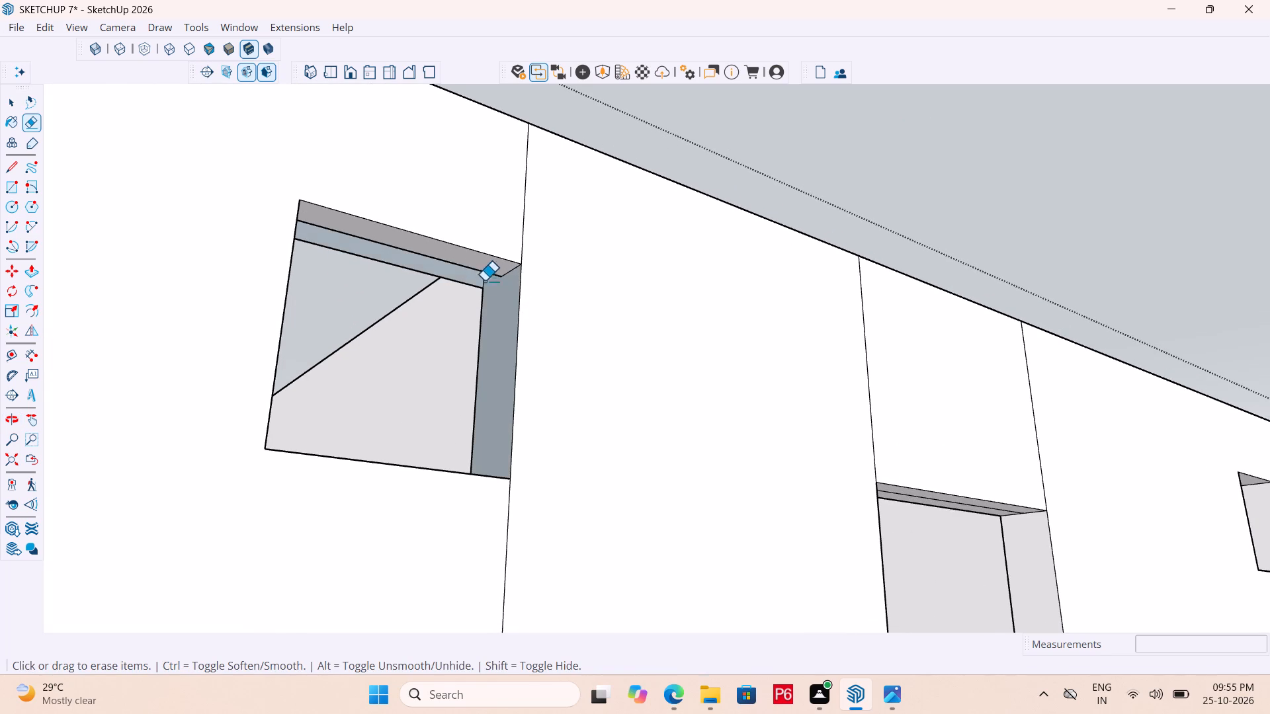
{"action": "left_click", "coordinate": [478, 275]}
{"action": "key", "text": "ctrl+z"}
{"action": "left_click", "coordinate": [483, 274]}
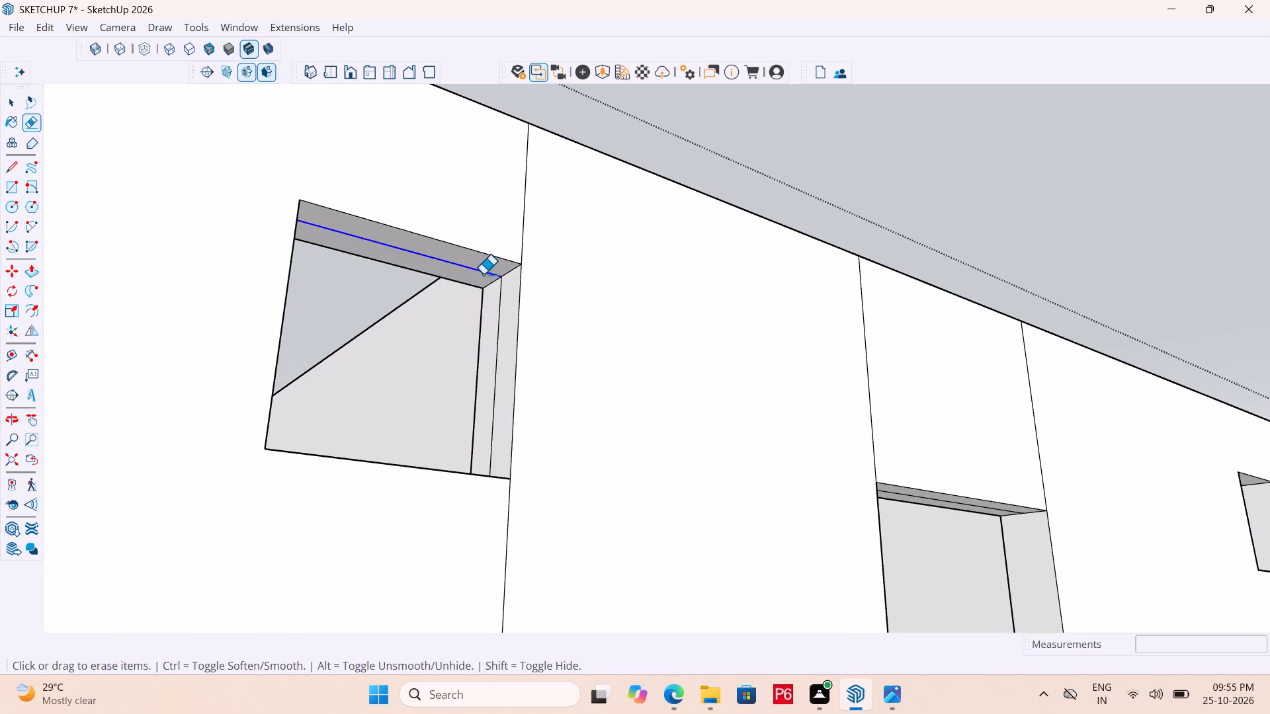
{"action": "left_click", "coordinate": [501, 299]}
Save the model and erase the vertical seam lines on the outer wall face between the new ventilator and the adjacent large window.
{"action": "scroll", "coordinate": [558, 314], "scroll_direction": "down", "scroll_amount": 3}
{"action": "middle_click_drag", "start_coordinate": [549, 323], "coordinate": [262, 491]}
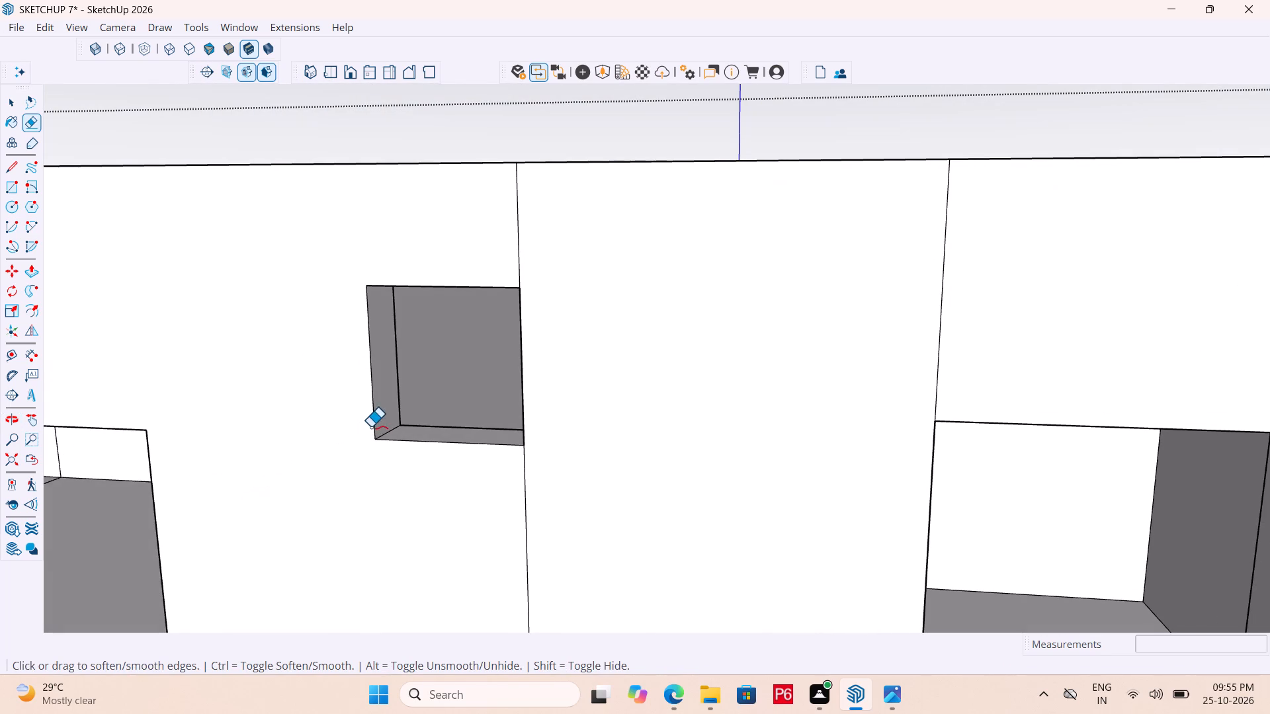
{"action": "key", "text": "ctrl+s"}
{"action": "key", "text": "ctrl+s"}
{"action": "key", "text": "ctrl+s"}
{"action": "left_click_drag", "start_coordinate": [507, 210], "coordinate": [548, 219]}
{"action": "left_click", "coordinate": [520, 486]}
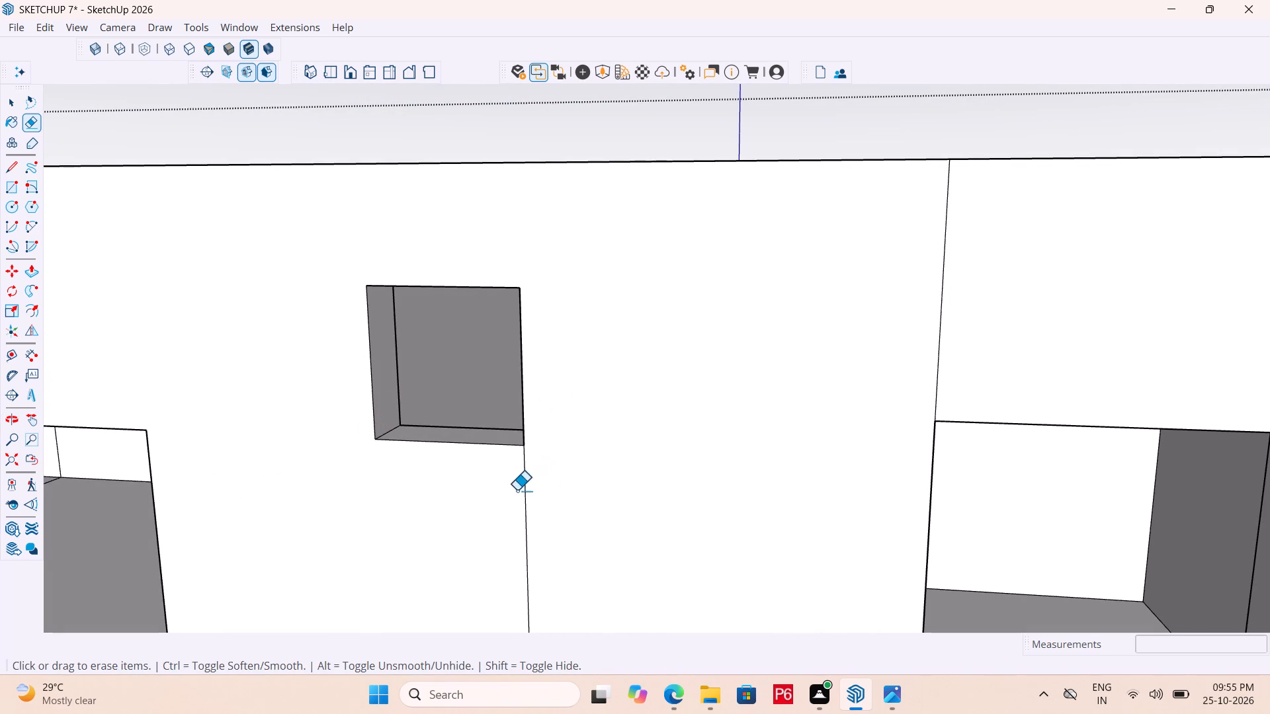
{"action": "left_click_drag", "start_coordinate": [981, 297], "coordinate": [913, 303]}
{"action": "left_click_drag", "start_coordinate": [545, 504], "coordinate": [469, 508]}
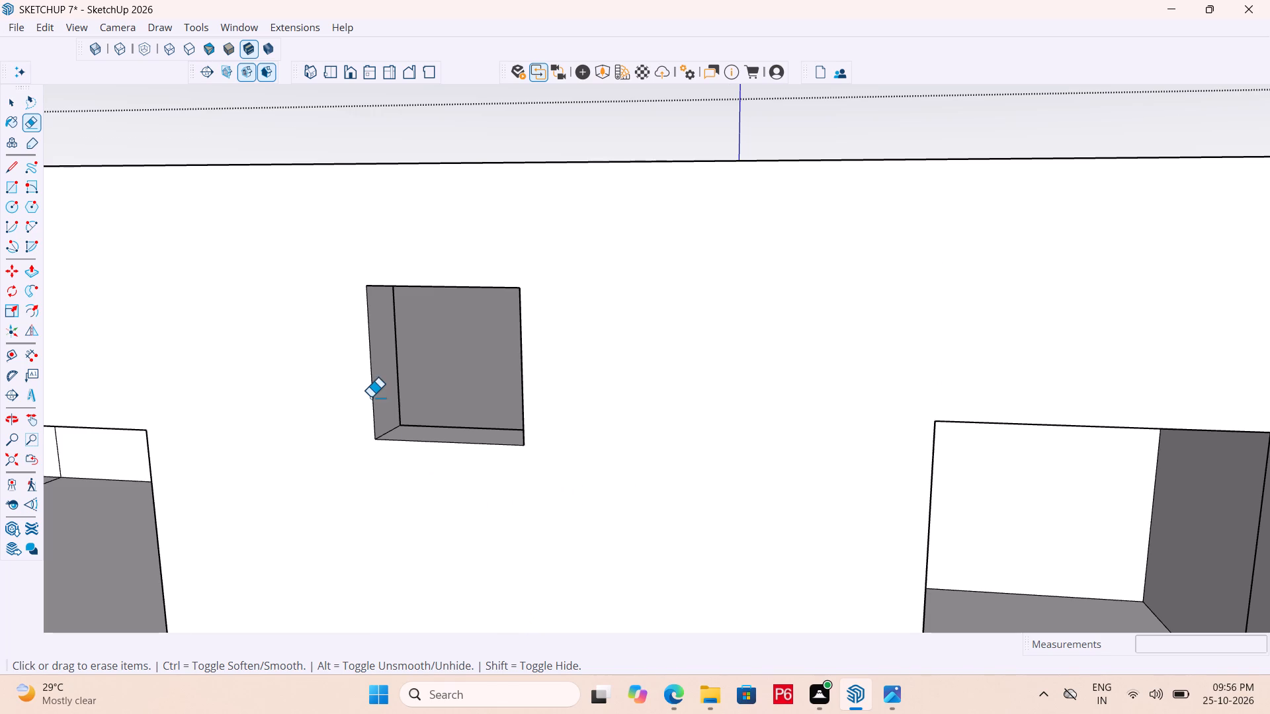
Erase the remaining vertical seam lines below and beside the large window on the outer wall face.
{"action": "scroll", "coordinate": [370, 397], "scroll_direction": "down", "scroll_amount": 6}
{"action": "middle_click_drag", "start_coordinate": [608, 356], "coordinate": [550, 397]}
{"action": "scroll", "coordinate": [427, 288], "scroll_direction": "down", "scroll_amount": 5}
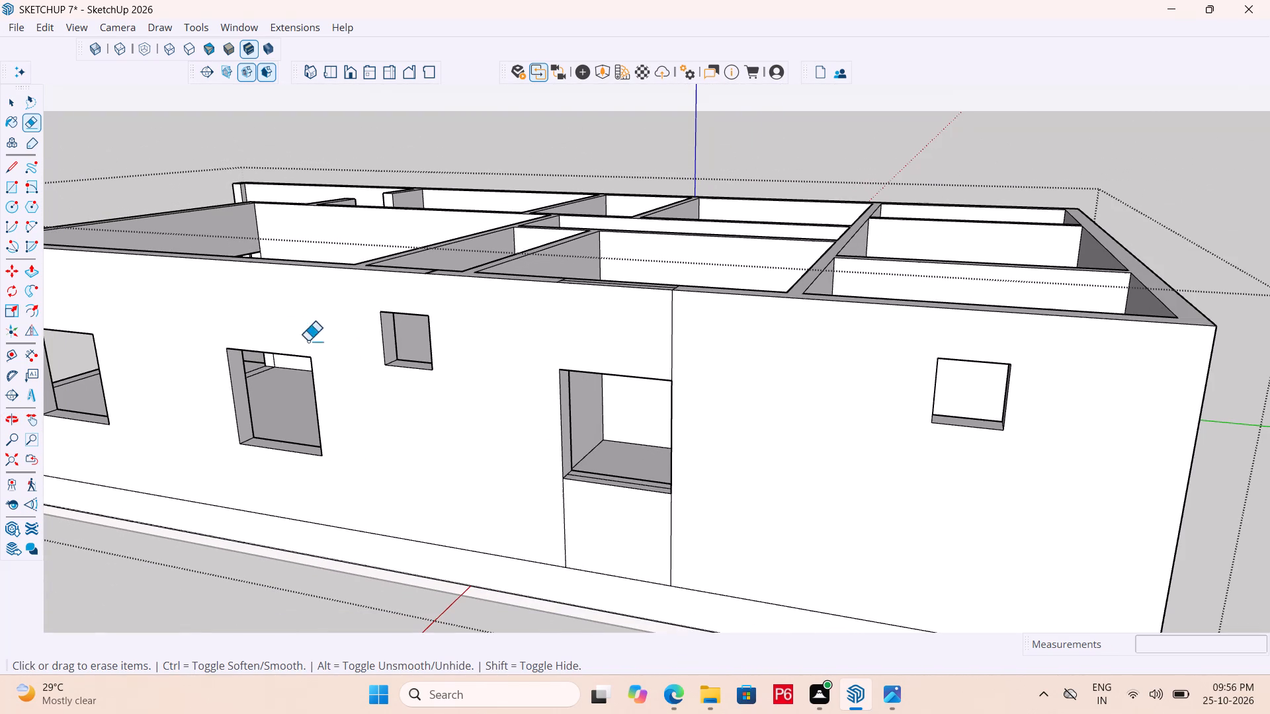
{"action": "left_click_drag", "start_coordinate": [575, 534], "coordinate": [550, 527]}
{"action": "left_click", "coordinate": [550, 527]}
{"action": "left_click_drag", "start_coordinate": [654, 526], "coordinate": [687, 518]}
{"action": "left_click_drag", "start_coordinate": [687, 351], "coordinate": [679, 350]}
{"action": "left_click_drag", "start_coordinate": [673, 350], "coordinate": [654, 350]}
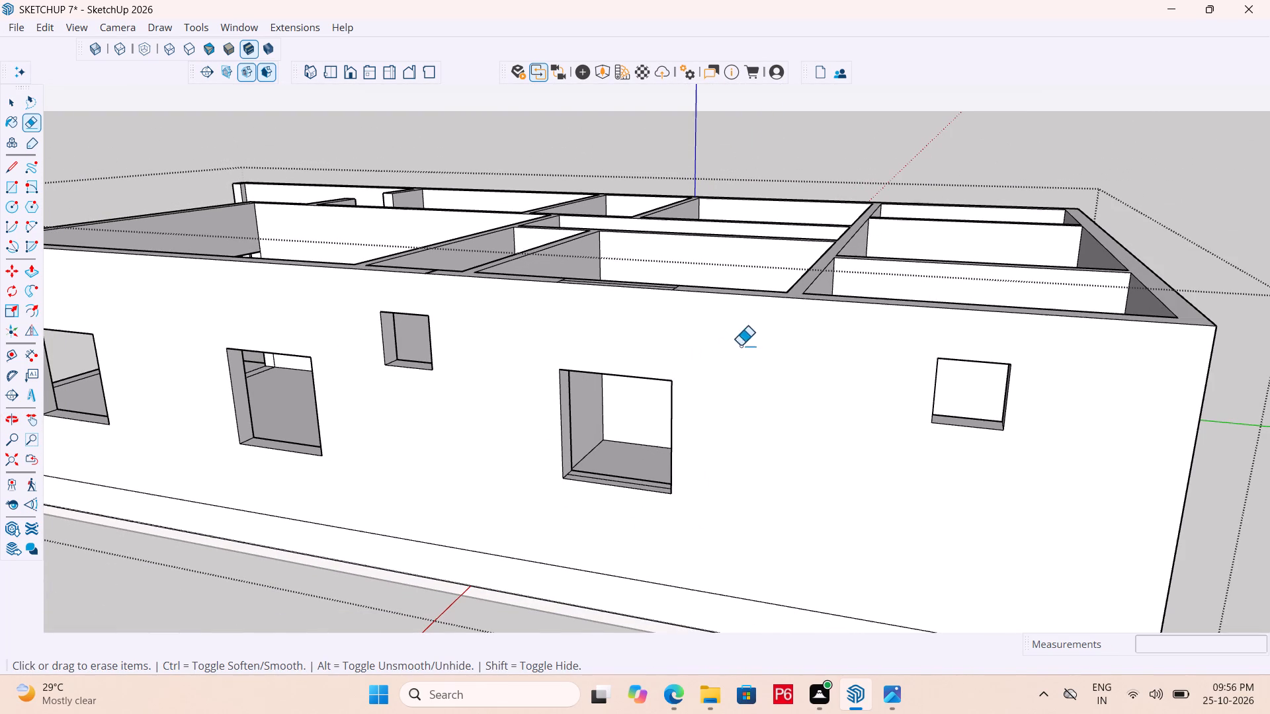
Erase the leftover seam lines across the top of the outer wall above the filled window and ventilator gaps.
{"action": "middle_click_drag", "start_coordinate": [730, 356], "coordinate": [583, 493]}
{"action": "middle_click", "coordinate": [593, 483]}
{"action": "scroll", "coordinate": [421, 504], "scroll_direction": "up", "scroll_amount": 5}
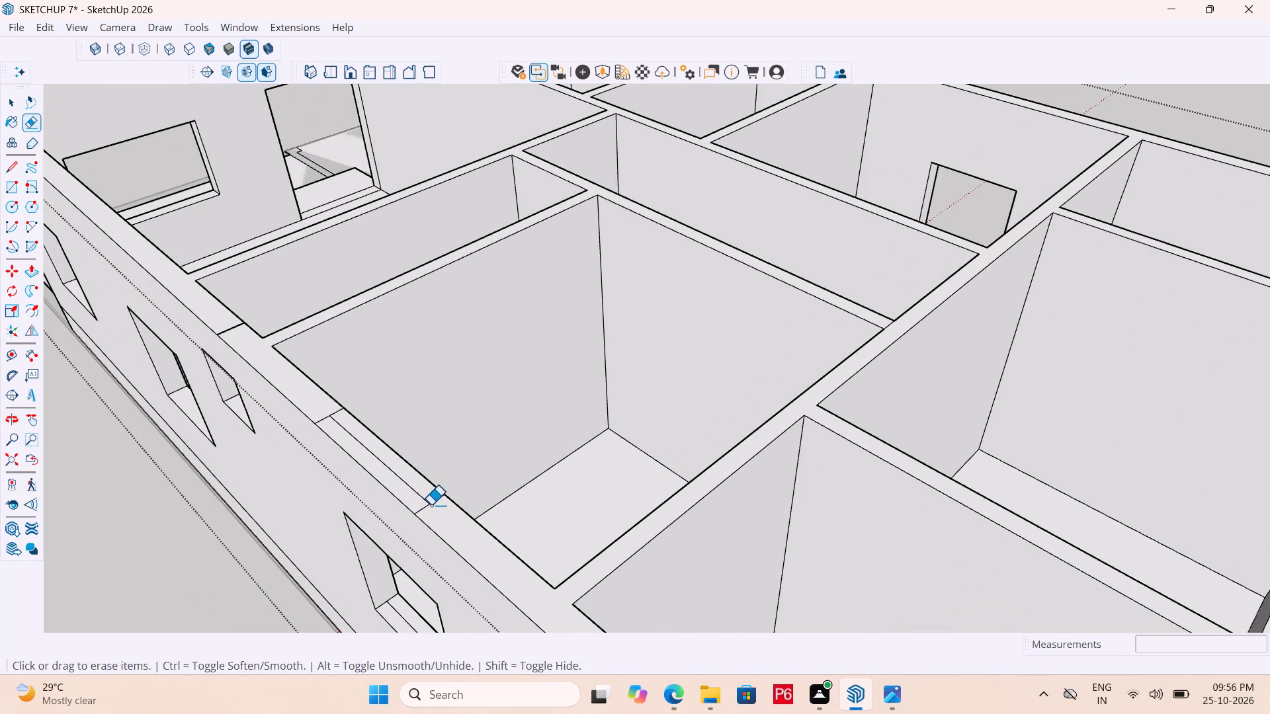
{"action": "left_click_drag", "start_coordinate": [431, 506], "coordinate": [398, 477]}
{"action": "left_click", "coordinate": [398, 477]}
{"action": "left_click_drag", "start_coordinate": [321, 414], "coordinate": [331, 426]}
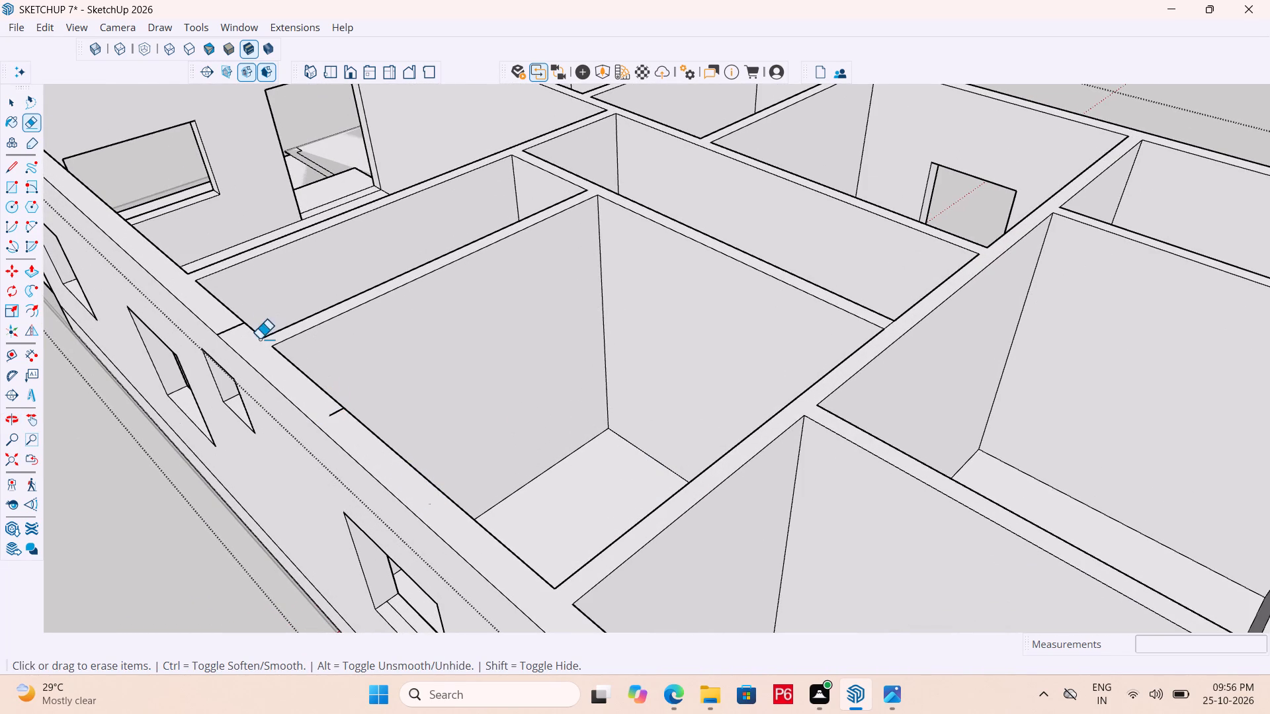
{"action": "left_click_drag", "start_coordinate": [337, 418], "coordinate": [331, 409]}
{"action": "left_click", "coordinate": [229, 325]}
Save the model with the cleaned-up outer wall.
{"action": "scroll", "coordinate": [630, 381], "scroll_direction": "down", "scroll_amount": 5}
{"action": "scroll", "coordinate": [693, 390], "scroll_direction": "down", "scroll_amount": 4}
{"action": "middle_click_drag", "start_coordinate": [608, 461], "coordinate": [604, 448]}
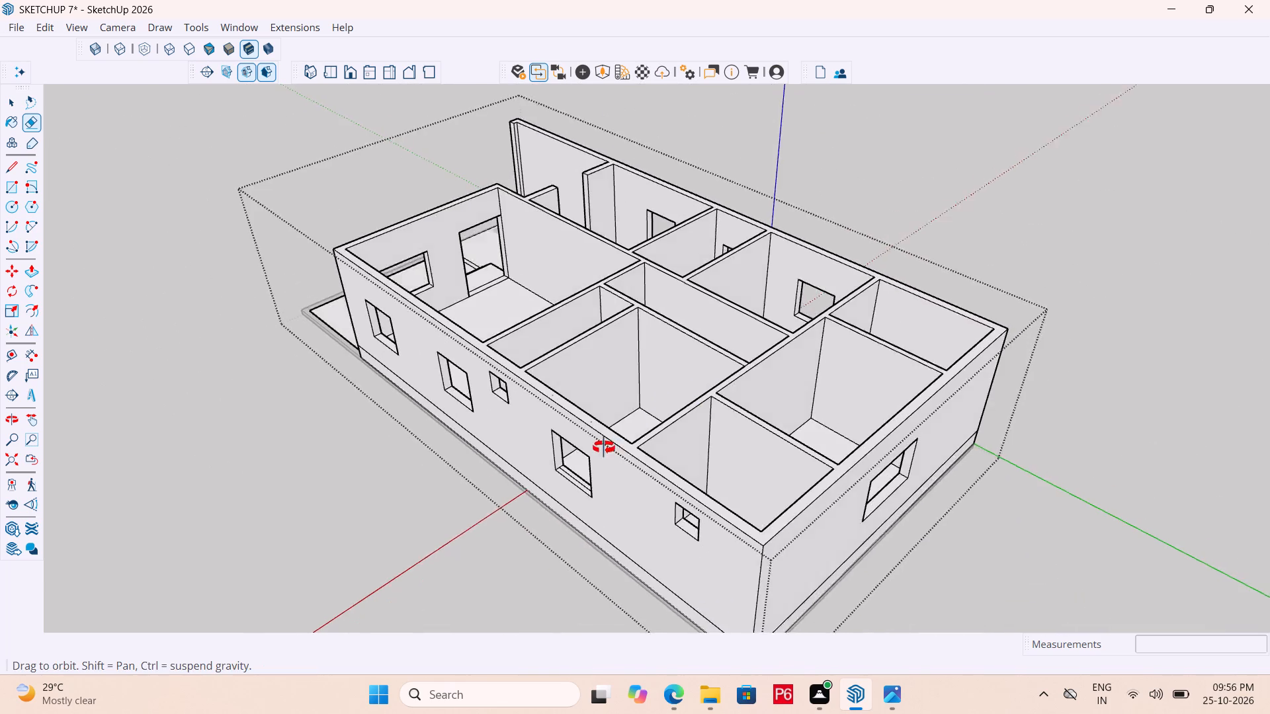
{"action": "middle_click_drag", "start_coordinate": [604, 448], "coordinate": [615, 384]}
{"action": "key", "text": "ctrl+s"}
{"action": "key", "text": "ctrl+s"}
{"action": "key", "text": "ctrl+s"}
{"action": "key", "text": "ctrl+s"}
{"action": "key", "text": "ctrl+s"}
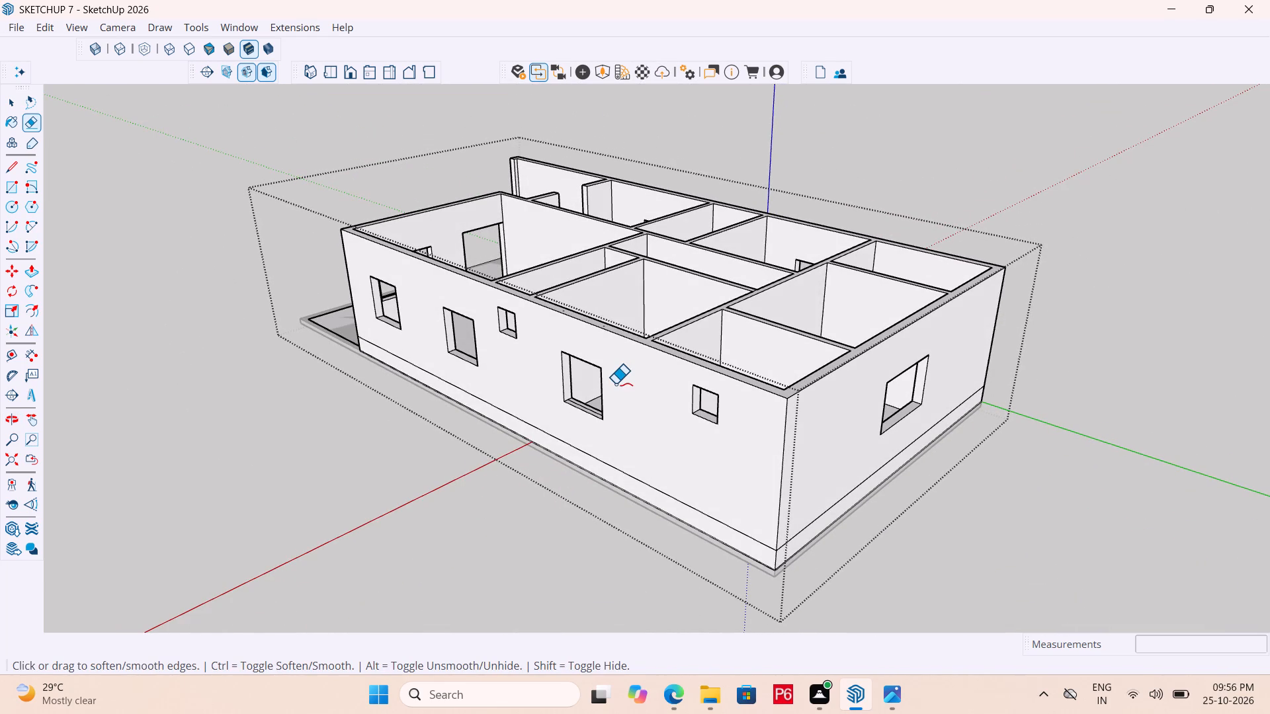
{"action": "key", "text": "ctrl+s"}
{"action": "key", "text": "ctrl+s"}
{"action": "key", "text": "ctrl+s"}
{"action": "key", "text": "ctrl+s"}
Examine the whole house from the front and compare it with the floor plan image side by side.
{"action": "scroll", "coordinate": [657, 471], "scroll_direction": "down", "scroll_amount": 9}
{"action": "middle_click_drag", "start_coordinate": [483, 401], "coordinate": [878, 512]}
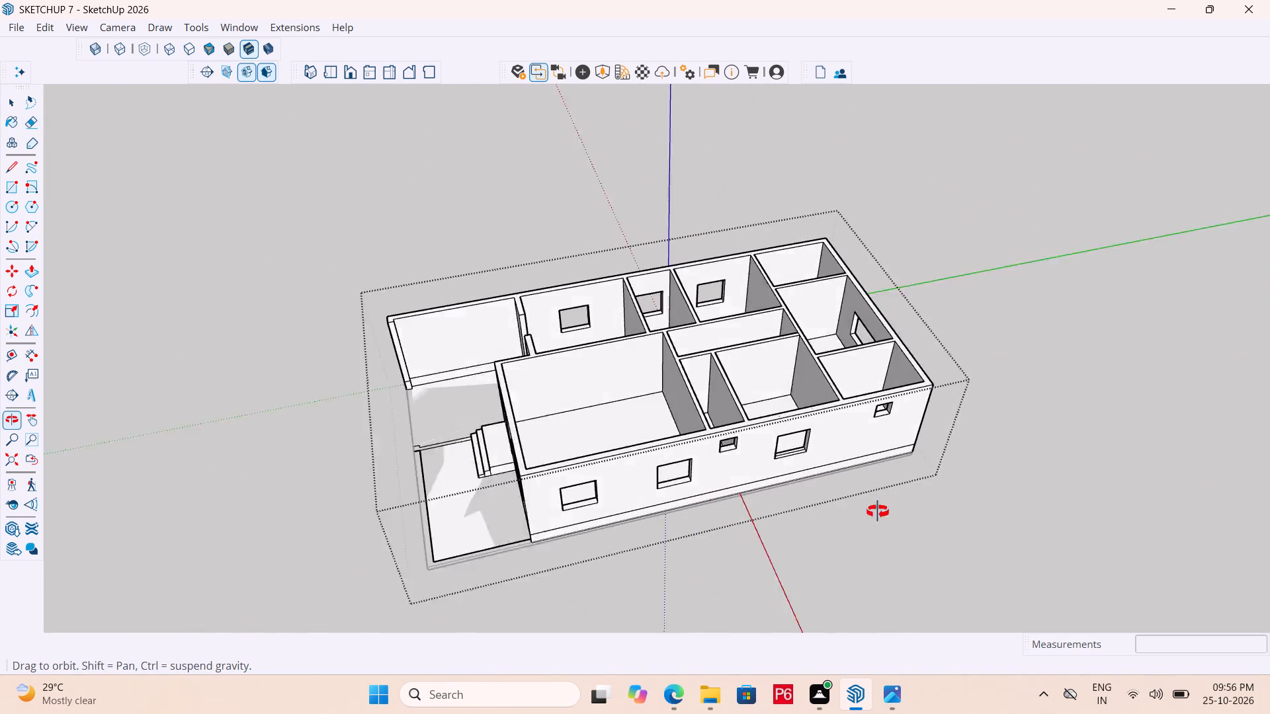
{"action": "middle_click_drag", "start_coordinate": [878, 512], "coordinate": [882, 509]}
{"action": "middle_click_drag", "start_coordinate": [537, 407], "coordinate": [1022, 435]}
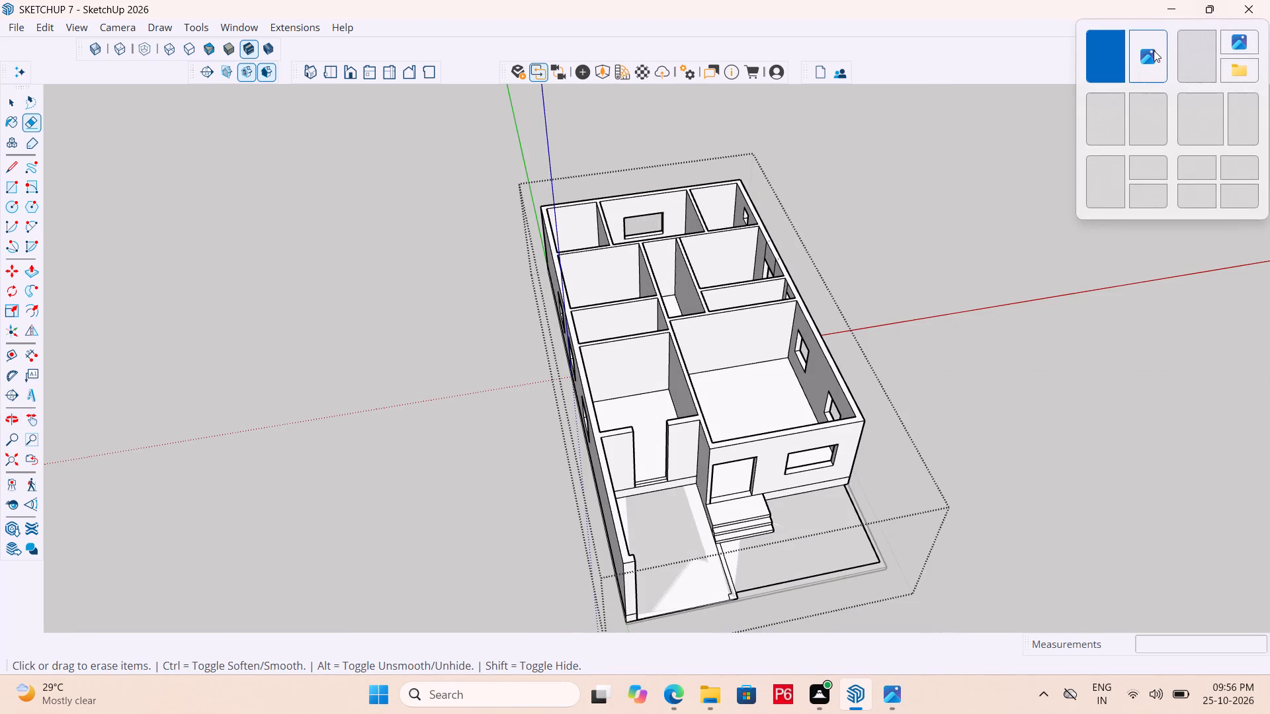
{"action": "left_click", "coordinate": [1154, 50]}
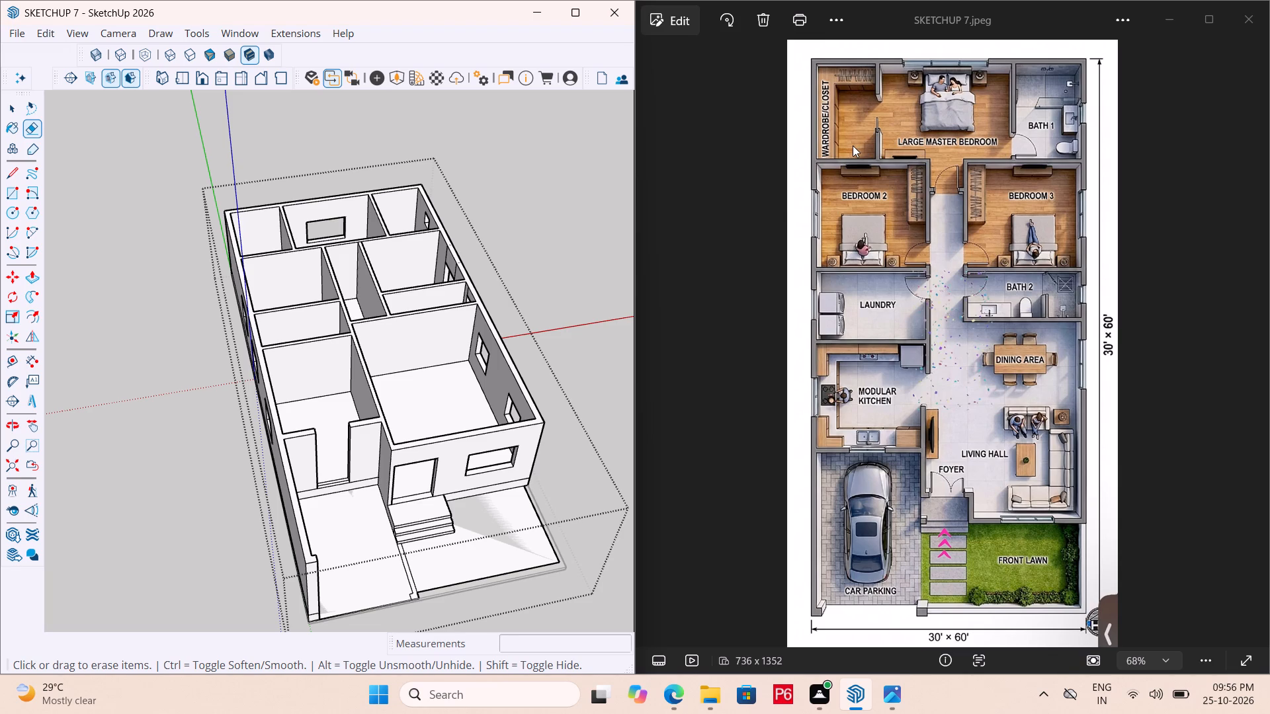
{"action": "left_click", "coordinate": [571, 14]}
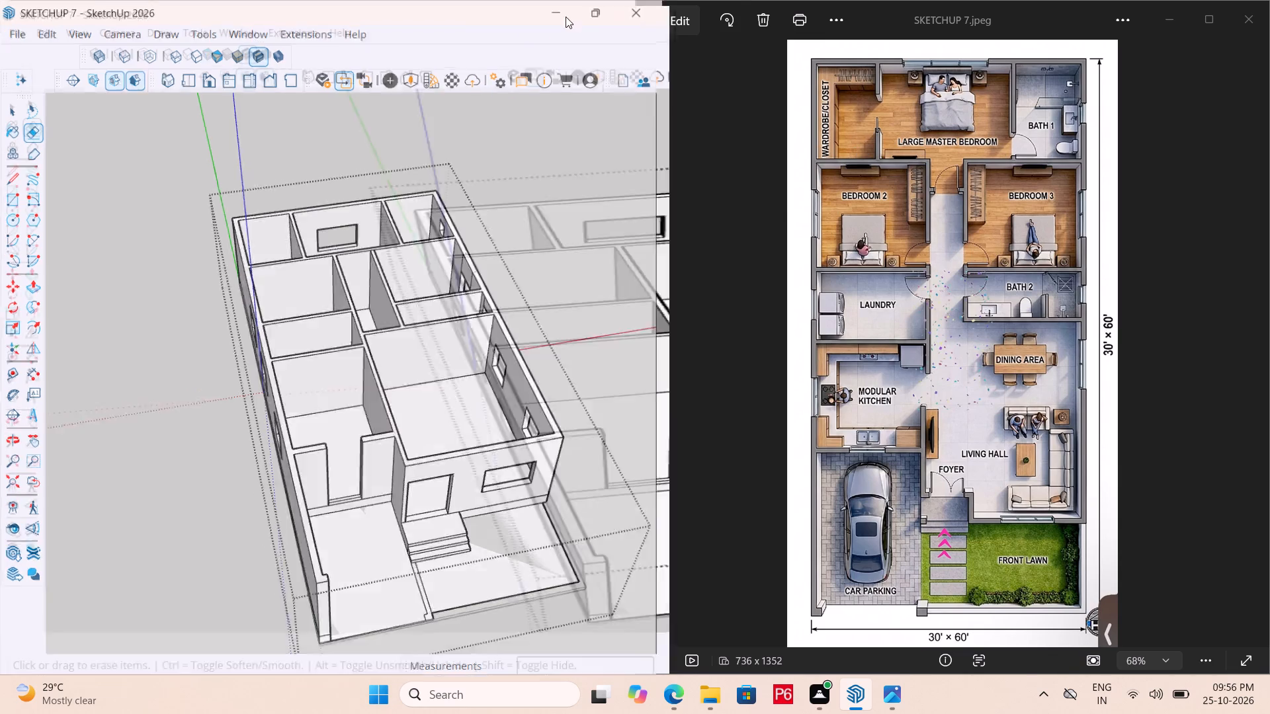
Save the model again after the comparison with the floor plan.
{"action": "scroll", "coordinate": [788, 332], "scroll_direction": "down", "scroll_amount": 1}
{"action": "middle_click_drag", "start_coordinate": [786, 332], "coordinate": [618, 388]}
{"action": "key", "text": "ctrl+s"}
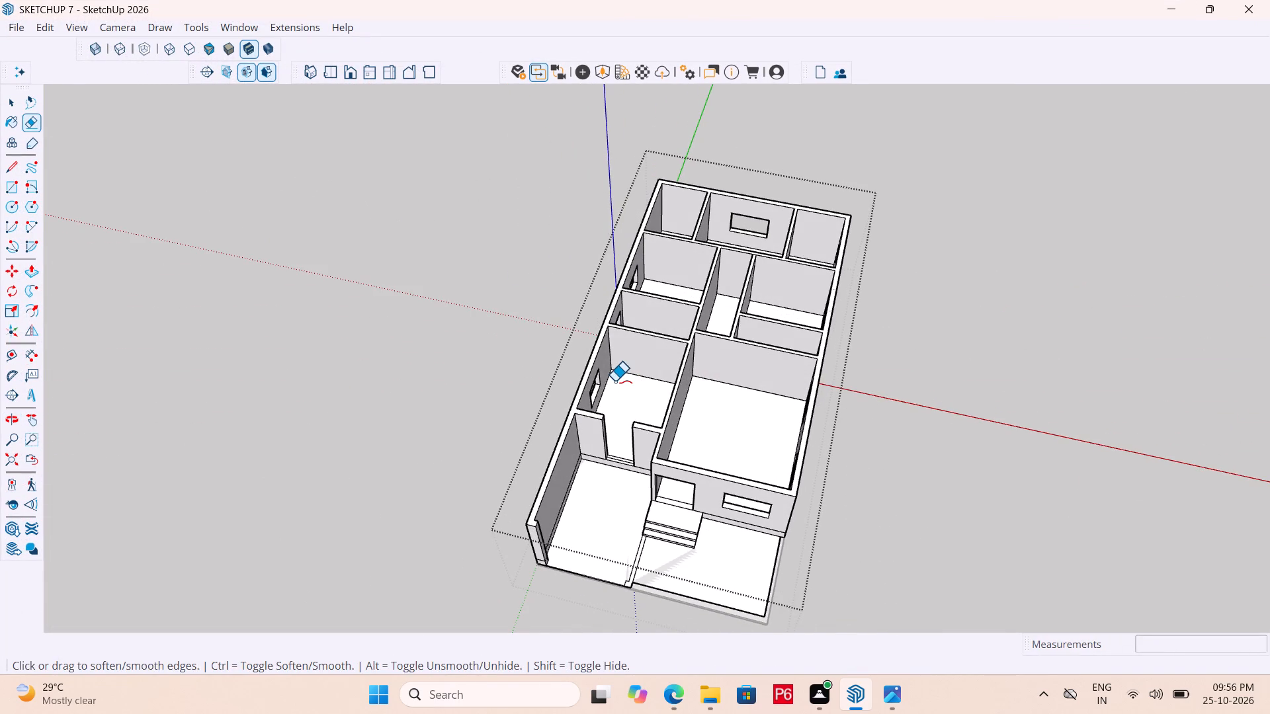
{"action": "key", "text": "ctrl+s"}
{"action": "key", "text": "ctrl+s"}
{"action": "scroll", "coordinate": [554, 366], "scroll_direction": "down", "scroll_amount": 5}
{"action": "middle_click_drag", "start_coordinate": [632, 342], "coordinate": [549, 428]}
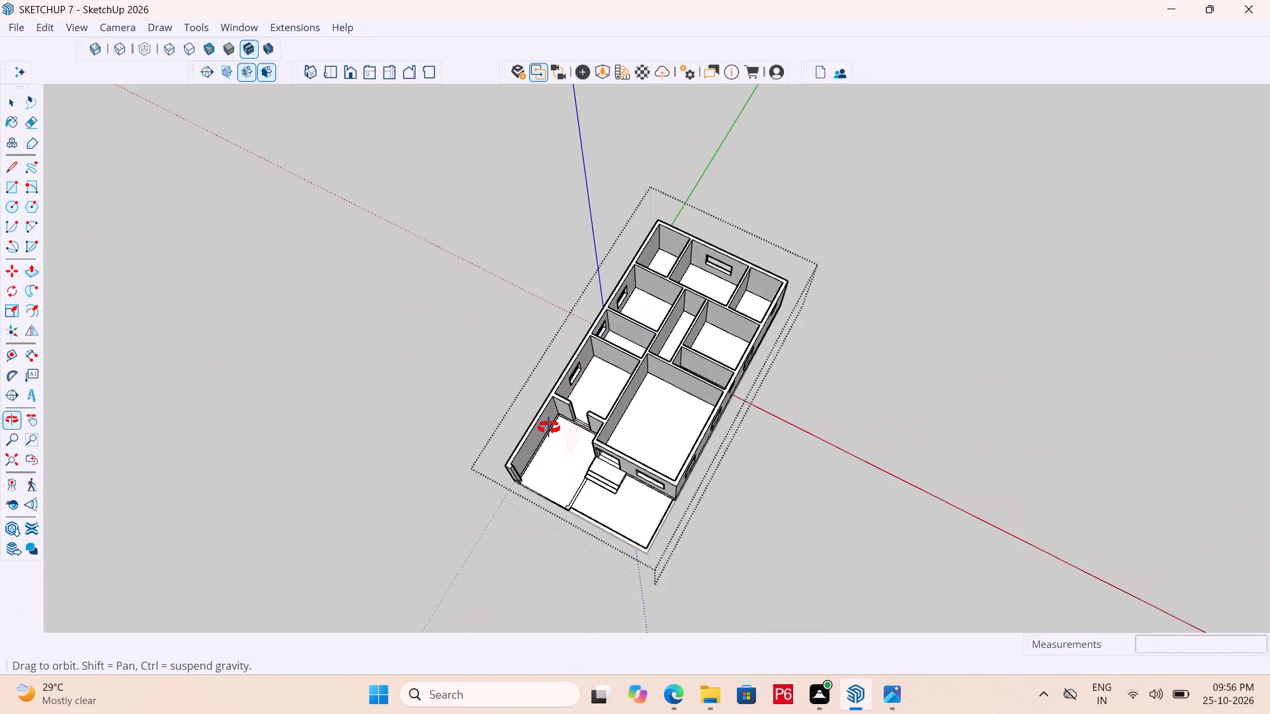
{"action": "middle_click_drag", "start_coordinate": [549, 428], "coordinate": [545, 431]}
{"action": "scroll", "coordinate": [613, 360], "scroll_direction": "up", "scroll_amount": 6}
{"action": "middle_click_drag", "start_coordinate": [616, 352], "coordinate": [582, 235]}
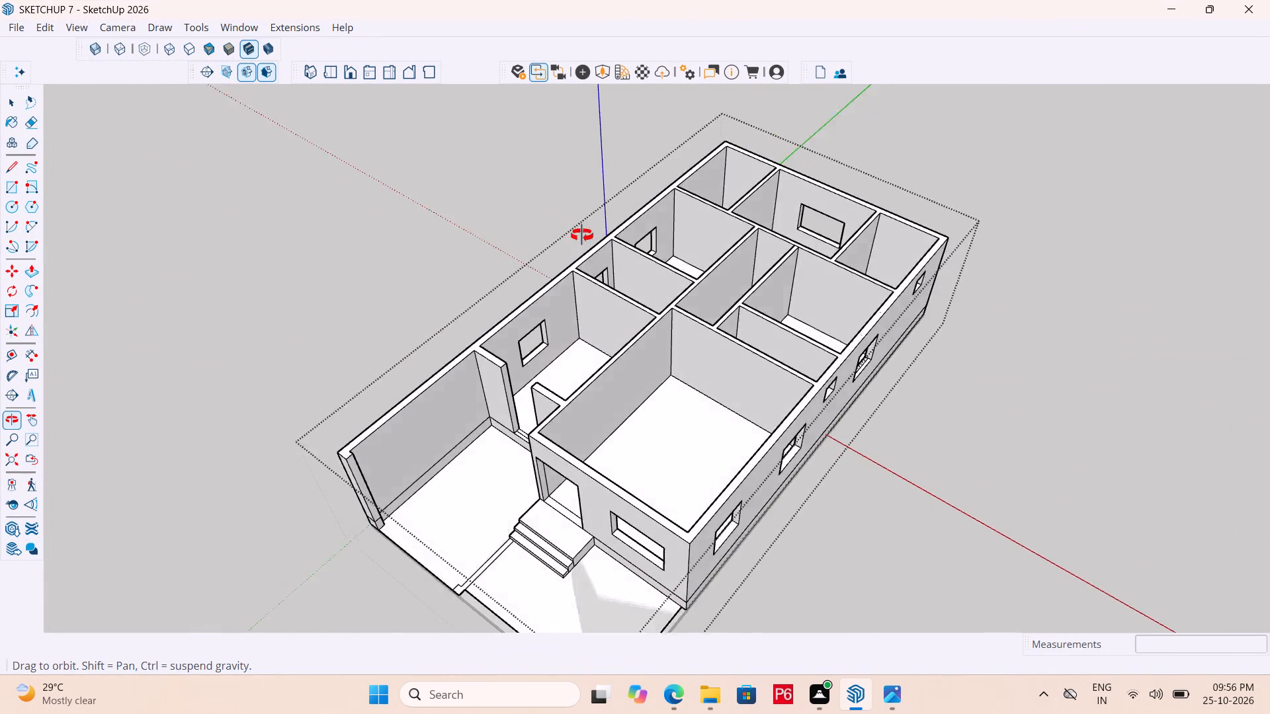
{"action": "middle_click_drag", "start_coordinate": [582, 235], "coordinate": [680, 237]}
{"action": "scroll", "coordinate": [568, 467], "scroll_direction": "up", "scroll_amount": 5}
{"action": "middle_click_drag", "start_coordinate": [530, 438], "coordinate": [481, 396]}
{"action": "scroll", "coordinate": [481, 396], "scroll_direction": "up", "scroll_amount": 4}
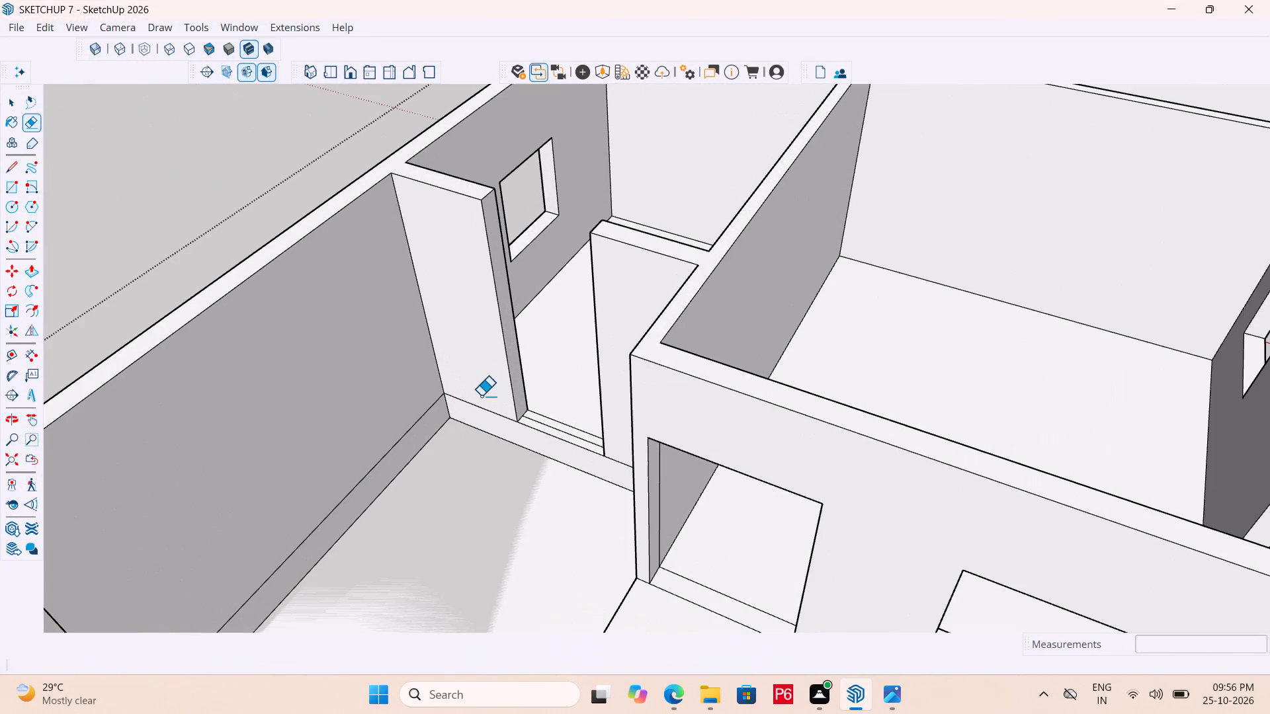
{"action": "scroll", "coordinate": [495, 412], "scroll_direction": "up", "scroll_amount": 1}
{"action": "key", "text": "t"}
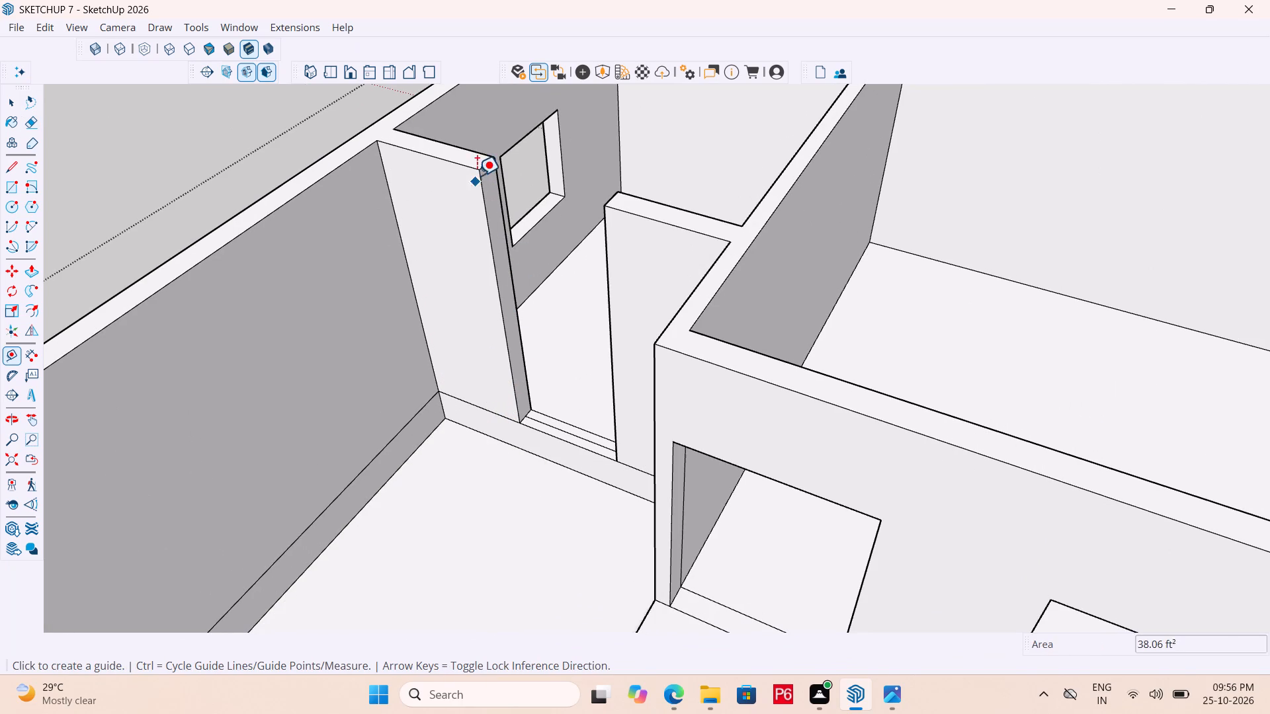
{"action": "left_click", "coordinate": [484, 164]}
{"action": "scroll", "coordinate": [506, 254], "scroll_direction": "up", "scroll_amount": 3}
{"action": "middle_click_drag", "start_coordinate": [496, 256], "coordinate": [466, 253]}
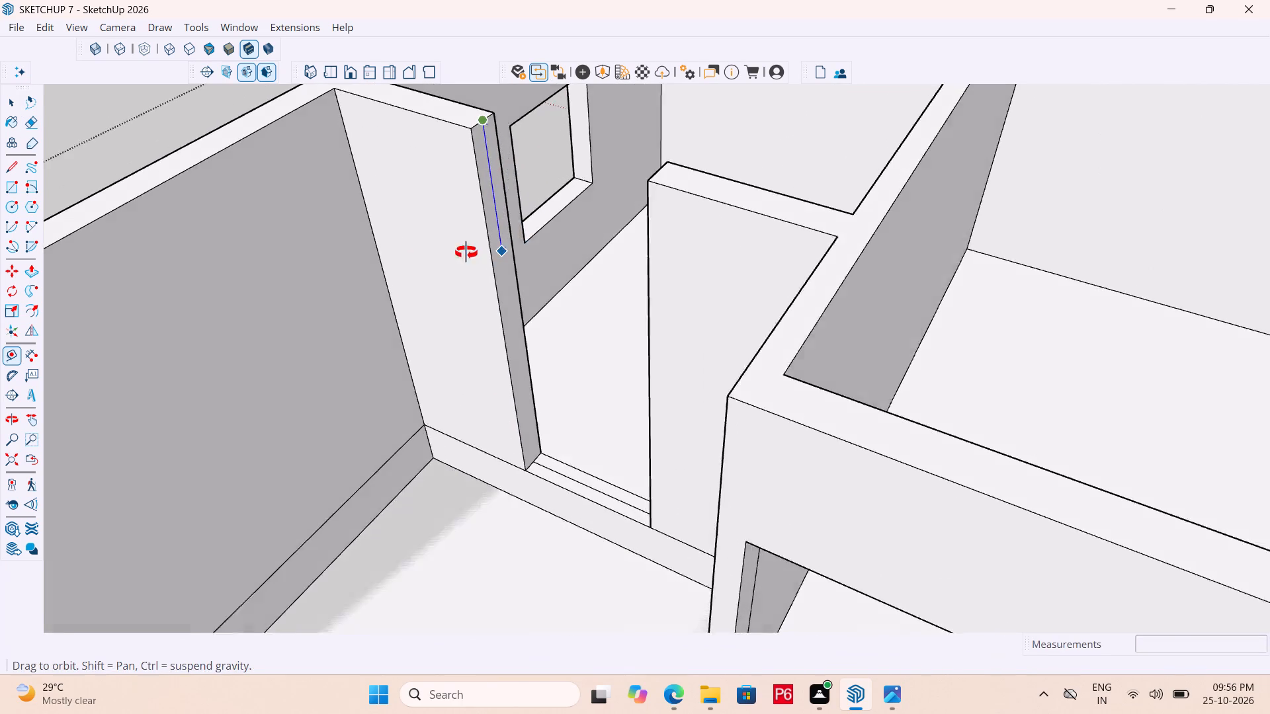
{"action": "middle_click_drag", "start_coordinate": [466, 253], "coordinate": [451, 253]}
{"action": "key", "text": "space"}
Place a guide 3'6" below the wall top on the jamb of the car parking–kitchen opening.
{"action": "scroll", "coordinate": [591, 453], "scroll_direction": "down", "scroll_amount": 6}
{"action": "middle_click_drag", "start_coordinate": [542, 366], "coordinate": [525, 323]}
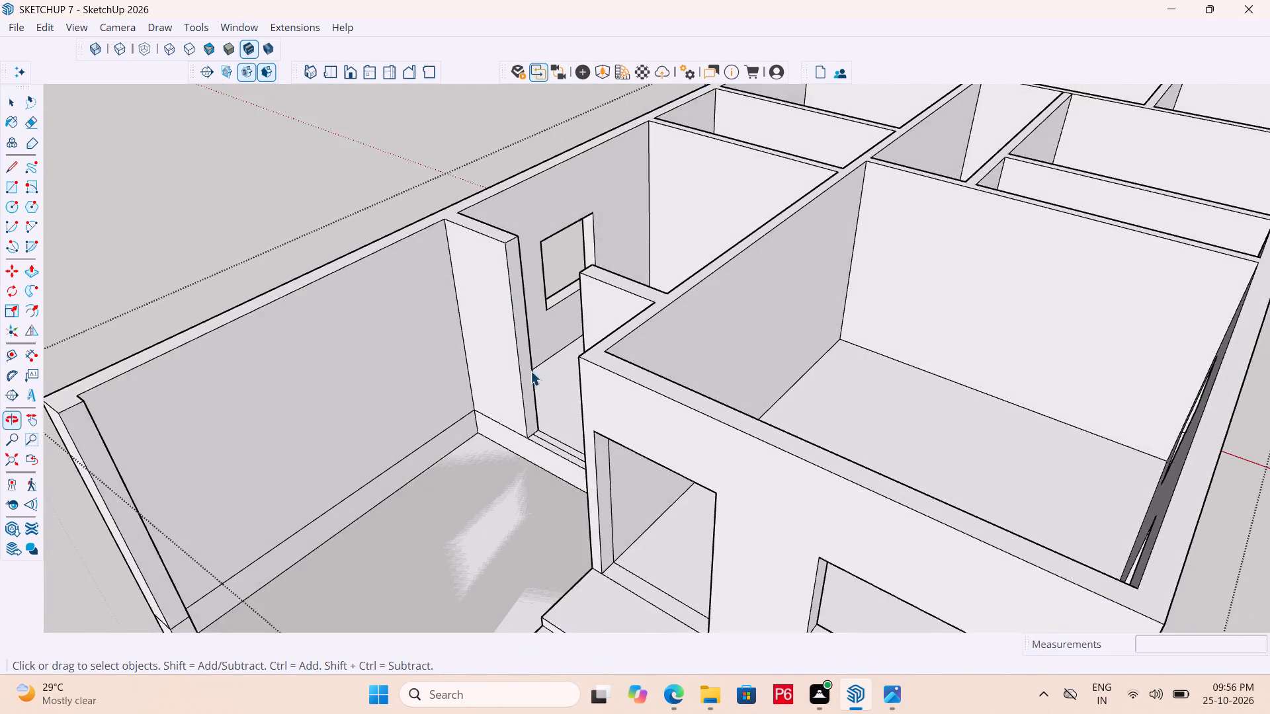
{"action": "scroll", "coordinate": [532, 382], "scroll_direction": "up", "scroll_amount": 3}
{"action": "scroll", "coordinate": [520, 317], "scroll_direction": "up", "scroll_amount": 3}
{"action": "key", "text": "t"}
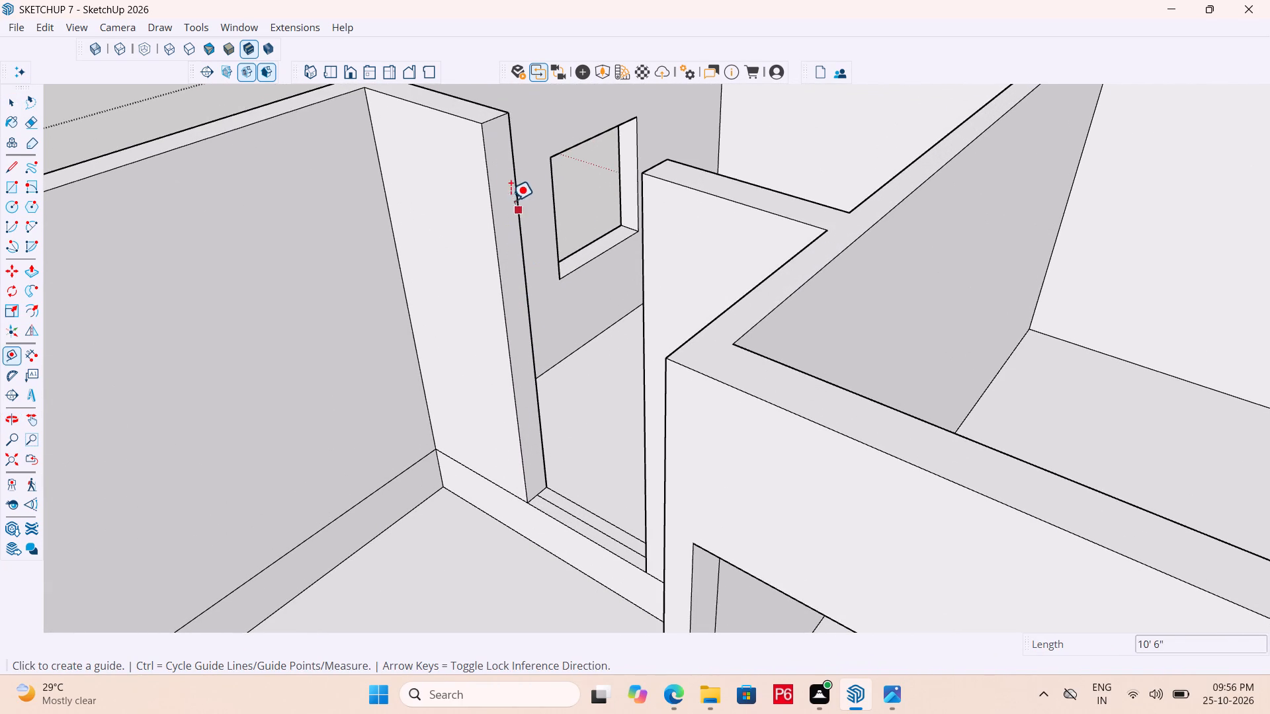
{"action": "scroll", "coordinate": [484, 124], "scroll_direction": "up", "scroll_amount": 3}
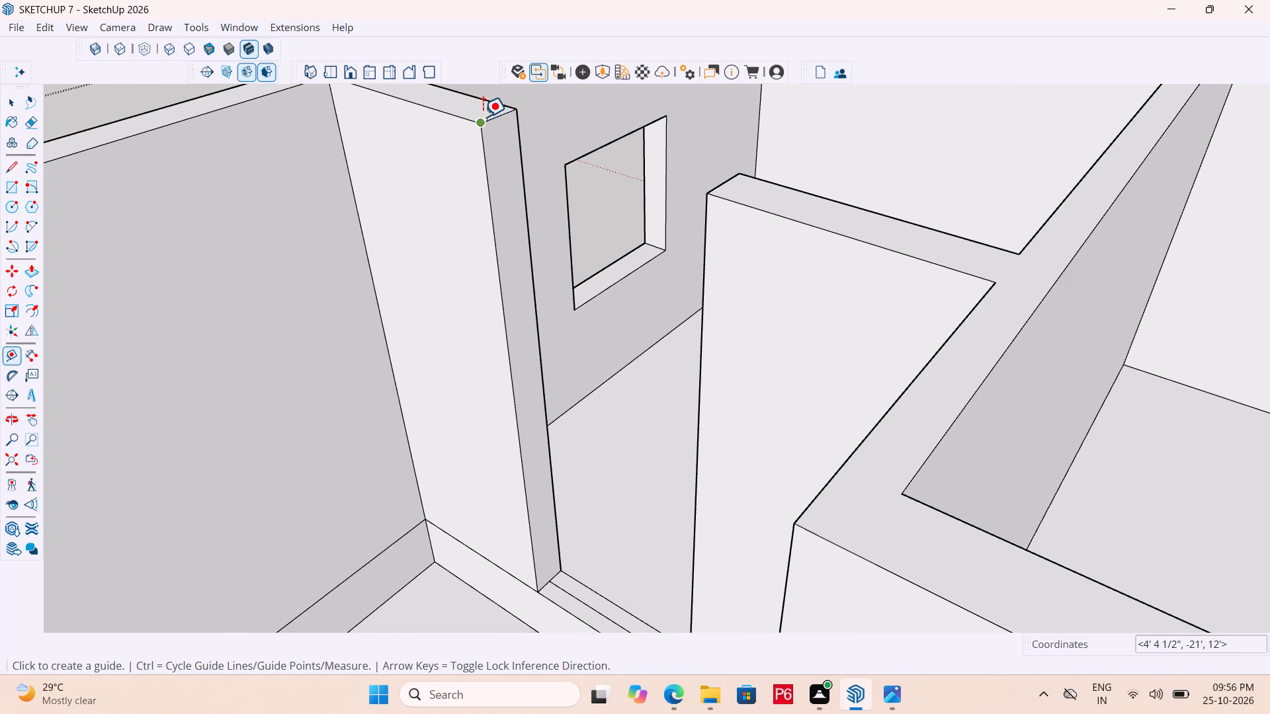
{"action": "scroll", "coordinate": [492, 118], "scroll_direction": "up", "scroll_amount": 1}
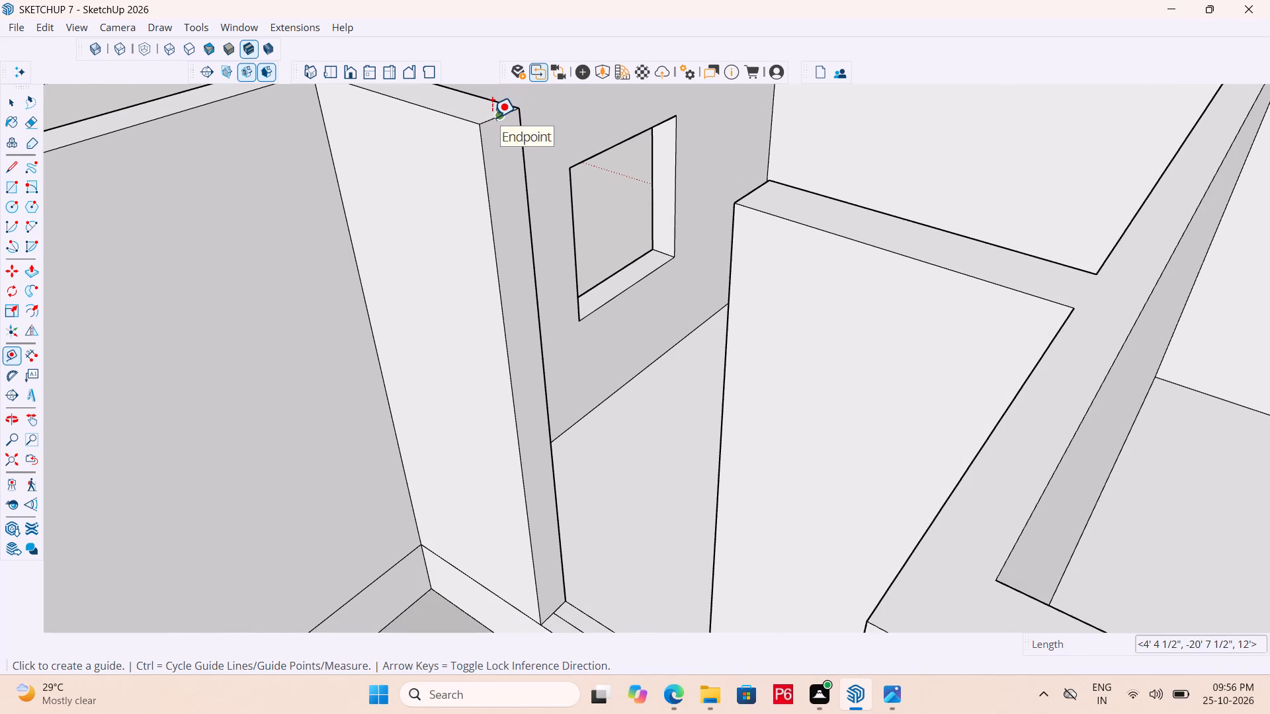
{"action": "left_click", "coordinate": [492, 118]}
{"action": "key", "text": "Escape"}
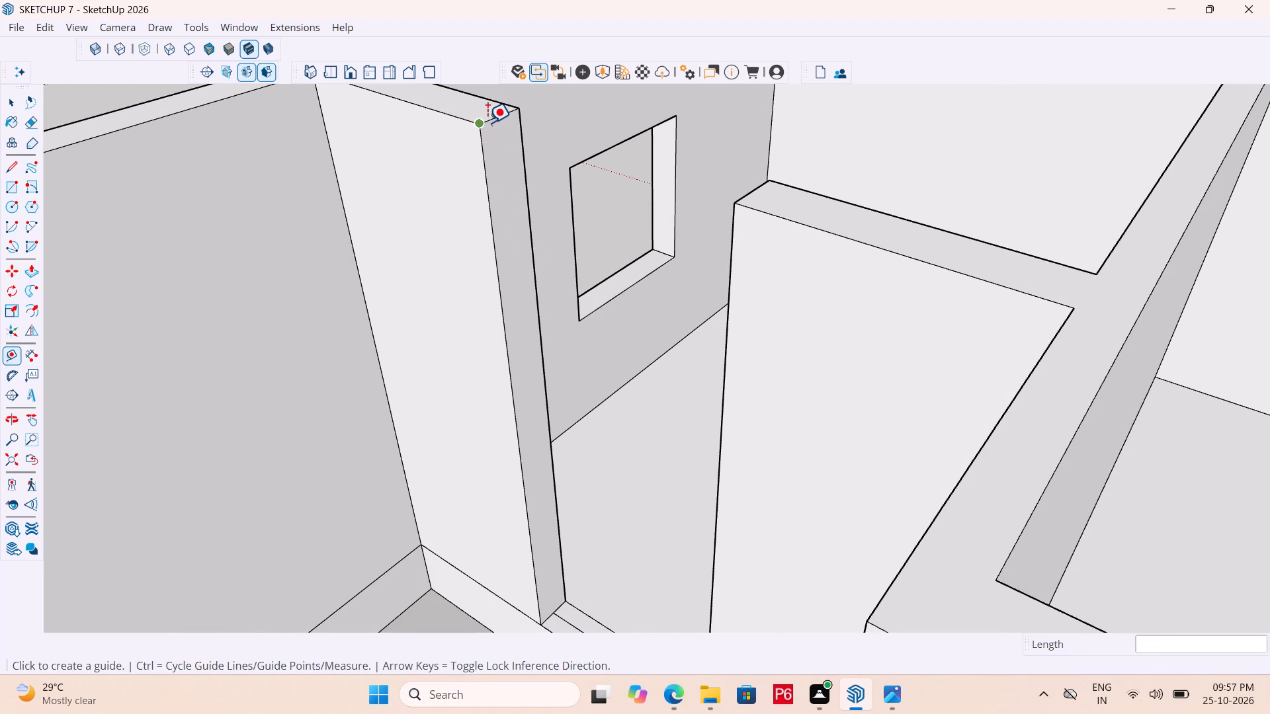
{"action": "left_click", "coordinate": [489, 116]}
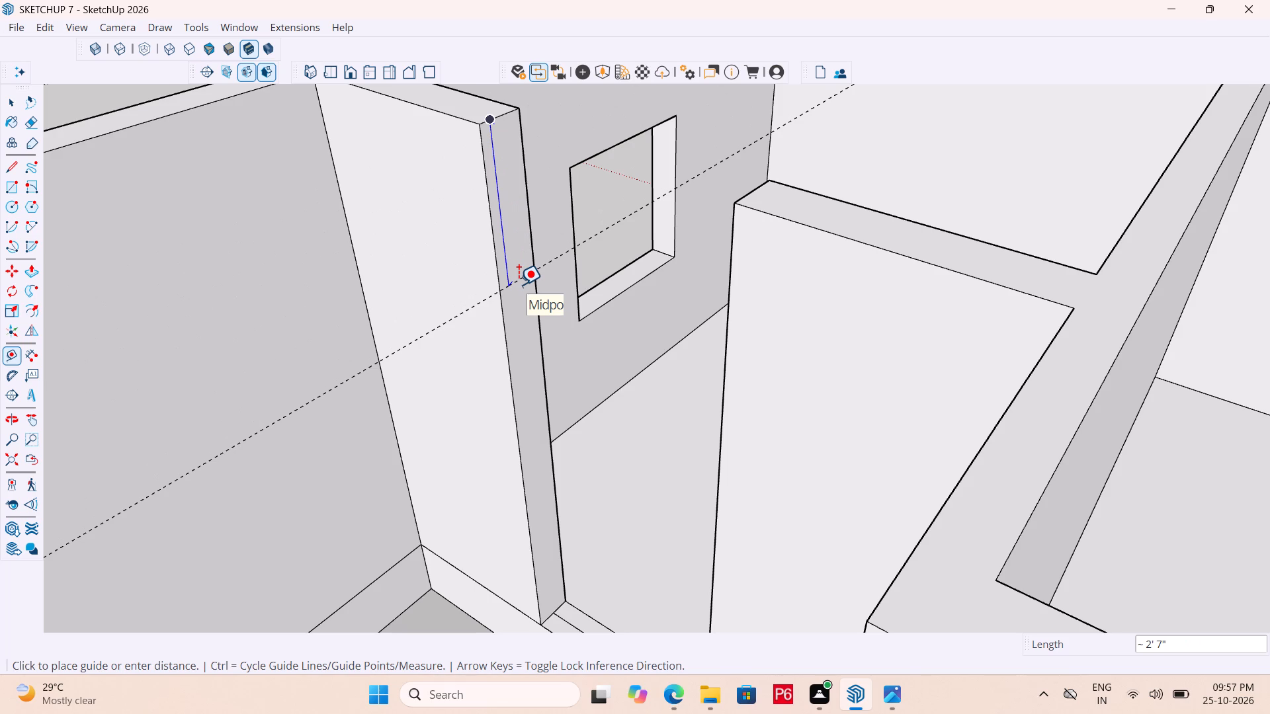
{"action": "type", "text": "3'6\""}
{"action": "key", "text": "Return"}
{"action": "key", "text": "Return"}
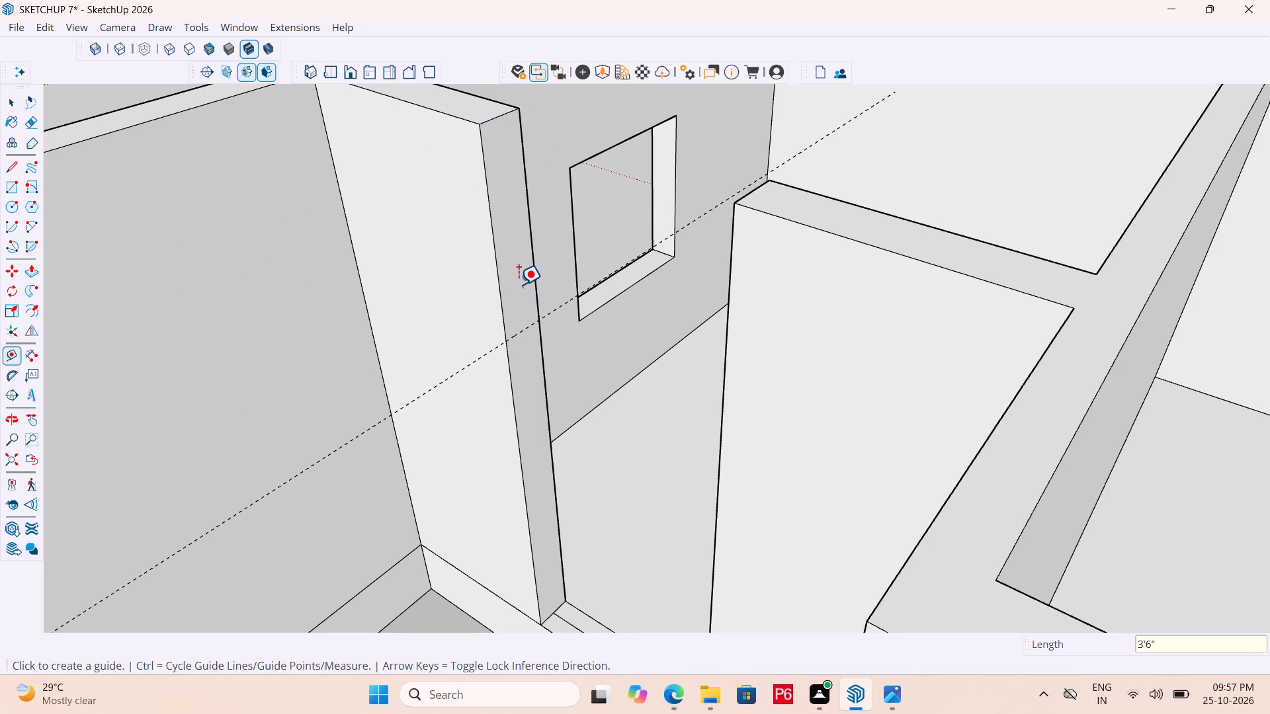
Place a second guide 4' below the first one on the opening's jamb and save the model.
{"action": "scroll", "coordinate": [449, 194], "scroll_direction": "down", "scroll_amount": 4}
{"action": "scroll", "coordinate": [536, 343], "scroll_direction": "up", "scroll_amount": 5}
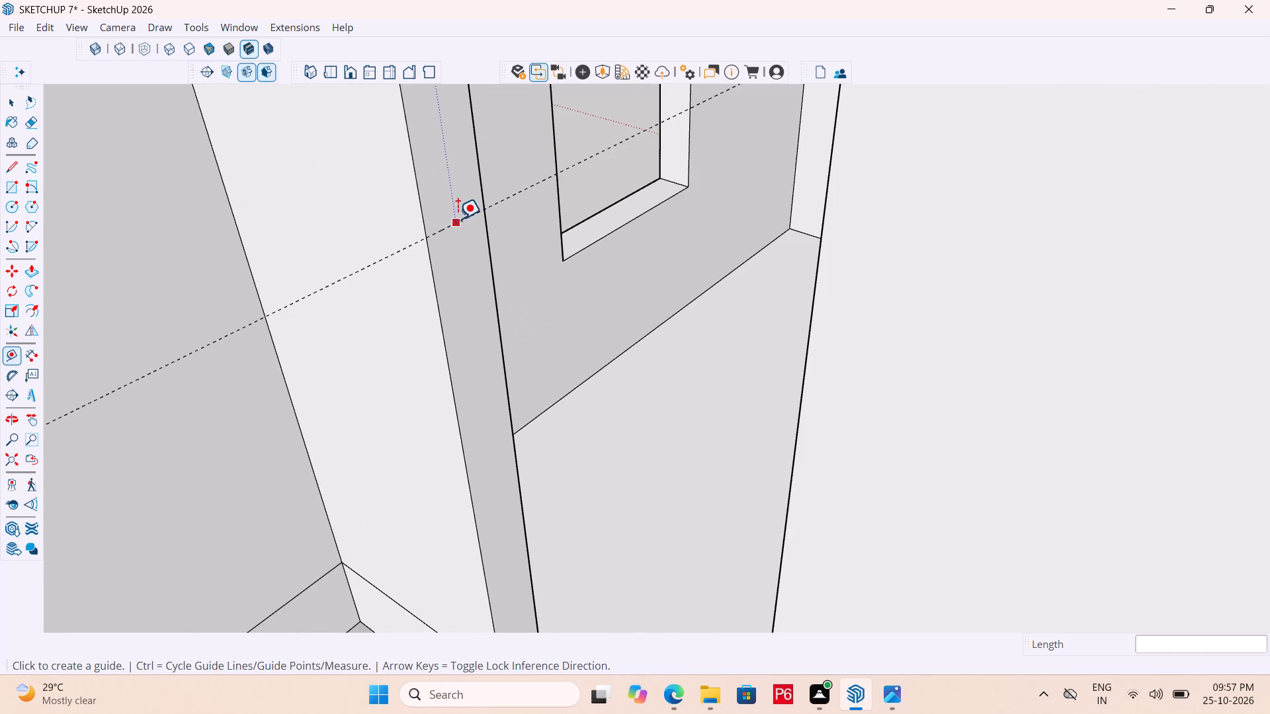
{"action": "left_click", "coordinate": [462, 219]}
{"action": "key", "text": "Escape"}
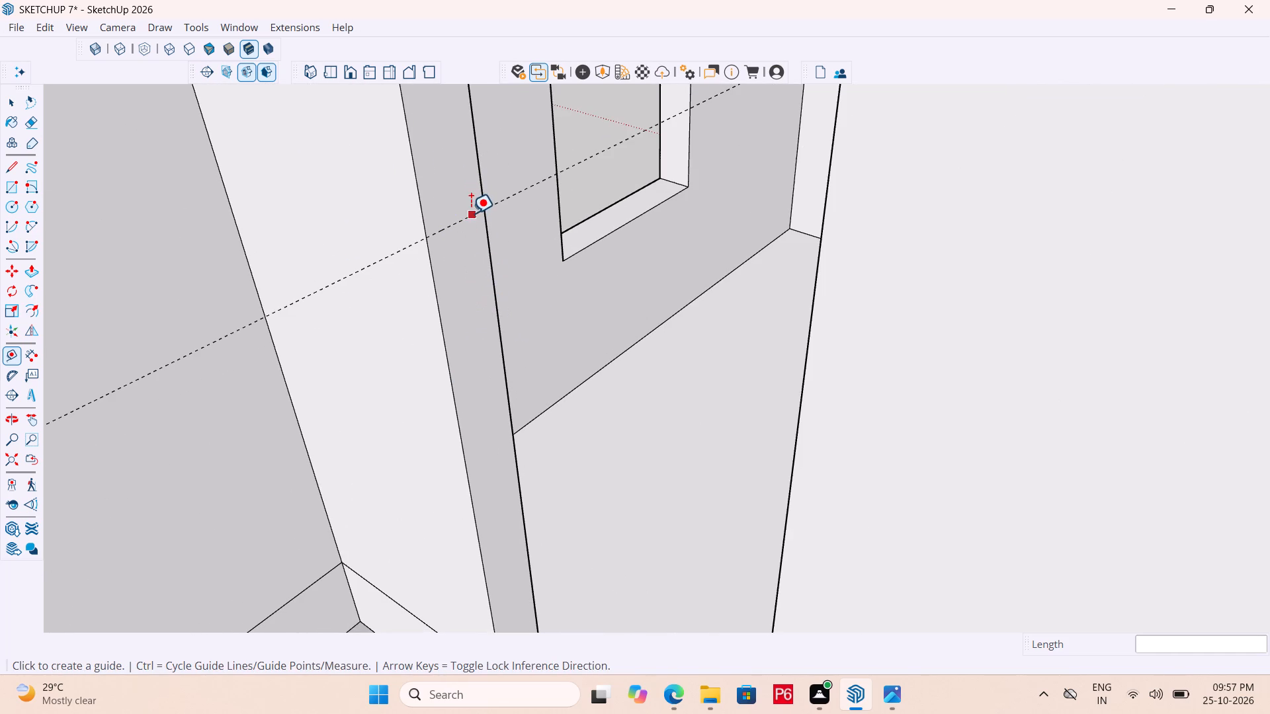
{"action": "left_click", "coordinate": [471, 214]}
{"action": "scroll", "coordinate": [437, 214], "scroll_direction": "down", "scroll_amount": 6}
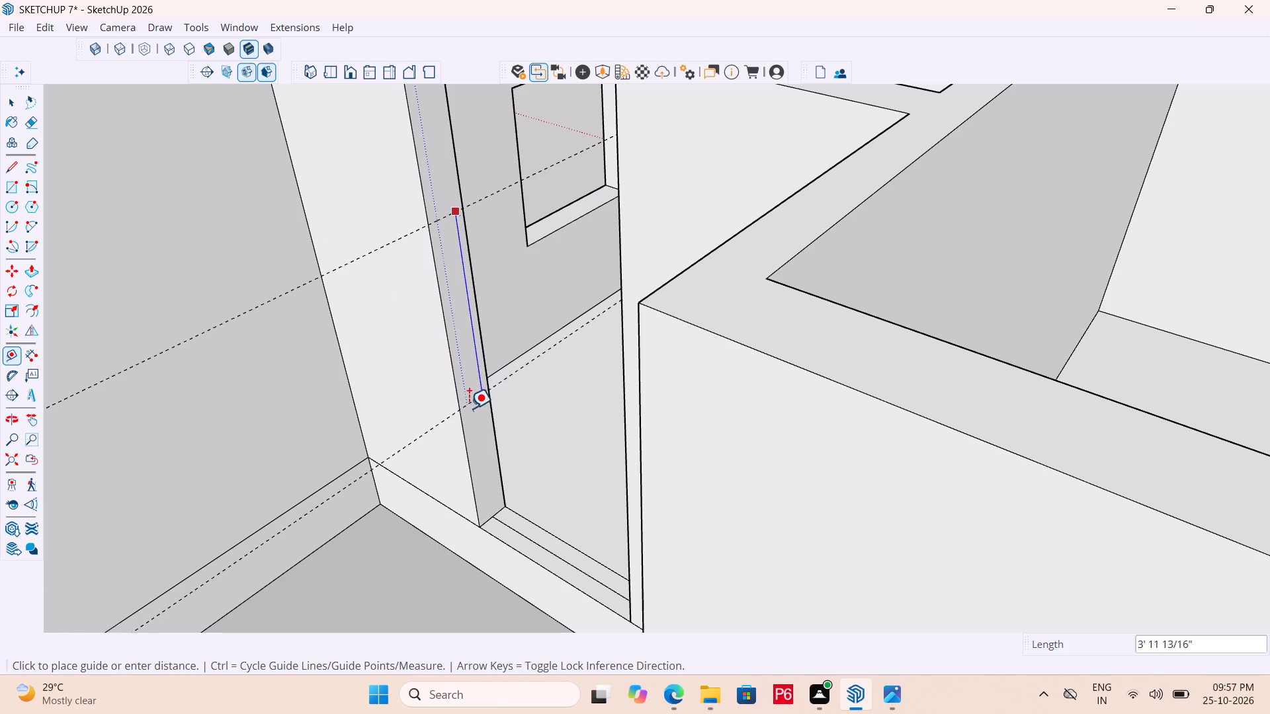
{"action": "type", "text": "4'"}
{"action": "key", "text": "Return"}
{"action": "scroll", "coordinate": [452, 415], "scroll_direction": "down", "scroll_amount": 5}
{"action": "middle_click_drag", "start_coordinate": [451, 440], "coordinate": [440, 411]}
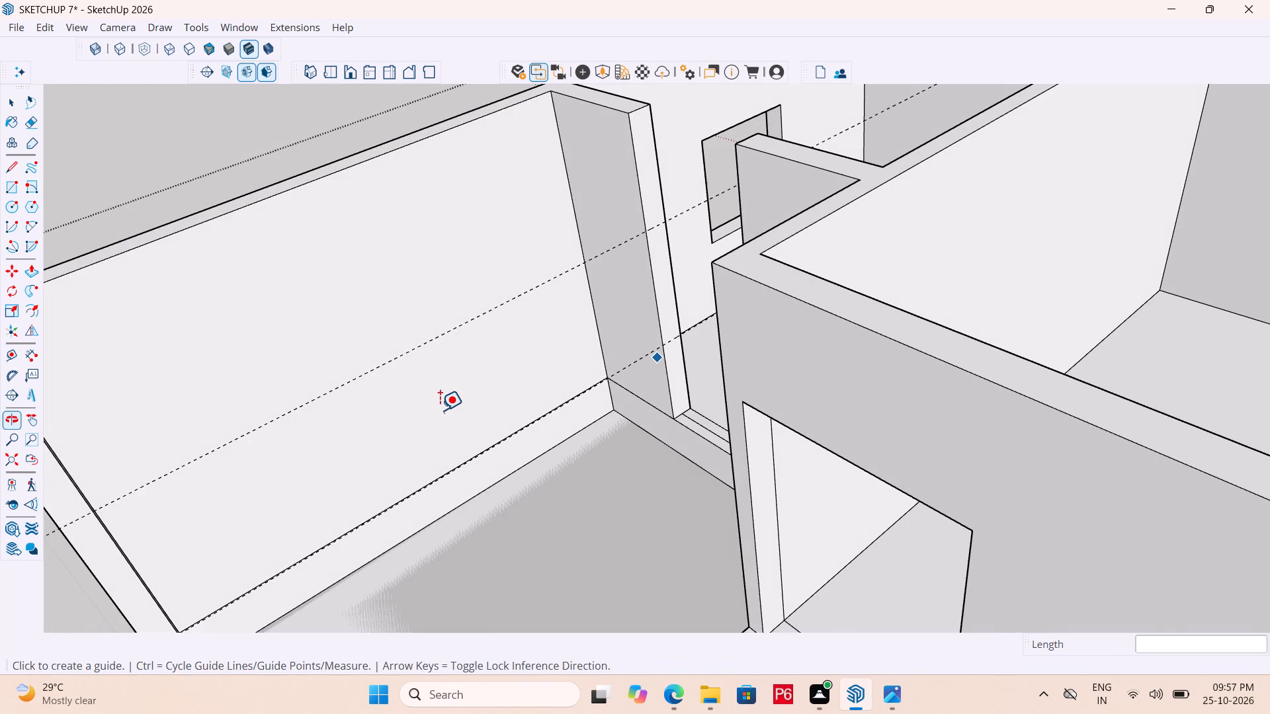
{"action": "key", "text": "ctrl+s"}
{"action": "key", "text": "ctrl+s"}
Draw lines across the 9" jamb face along both the lower and the upper guide, and save the model.
{"action": "scroll", "coordinate": [699, 382], "scroll_direction": "up", "scroll_amount": 6}
{"action": "key", "text": "l"}
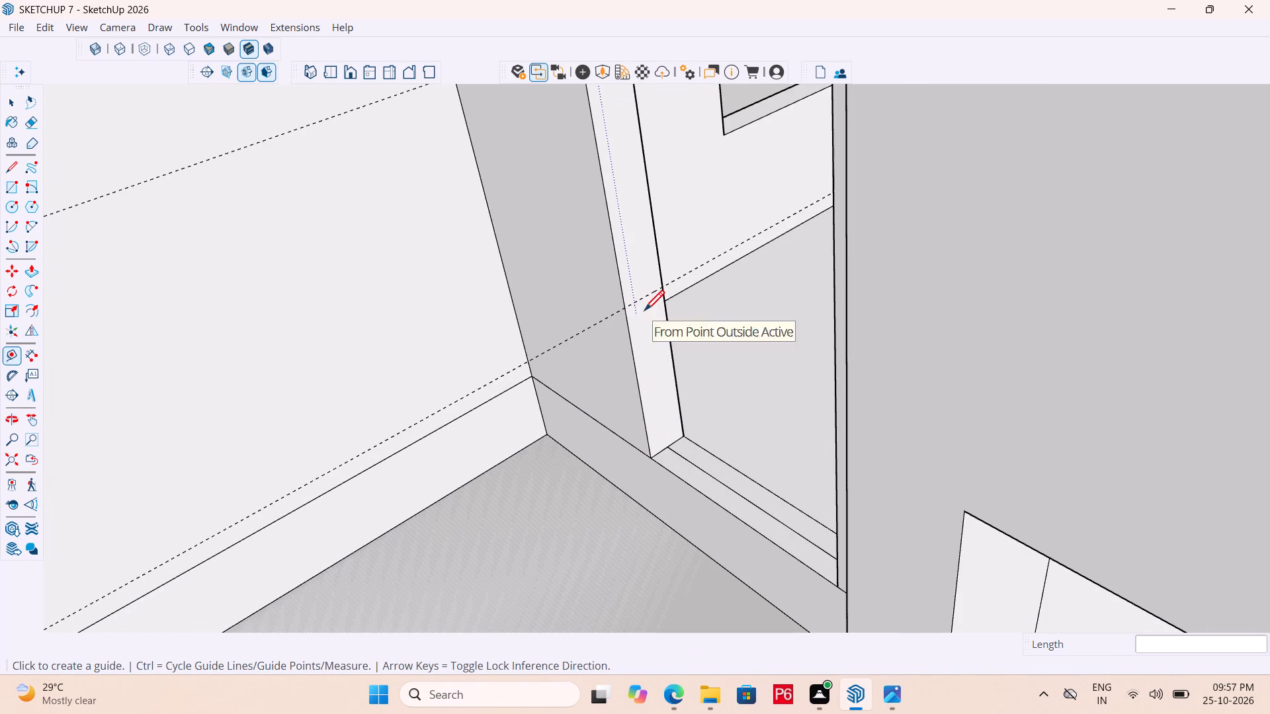
{"action": "left_click", "coordinate": [663, 289]}
{"action": "left_click", "coordinate": [620, 311]}
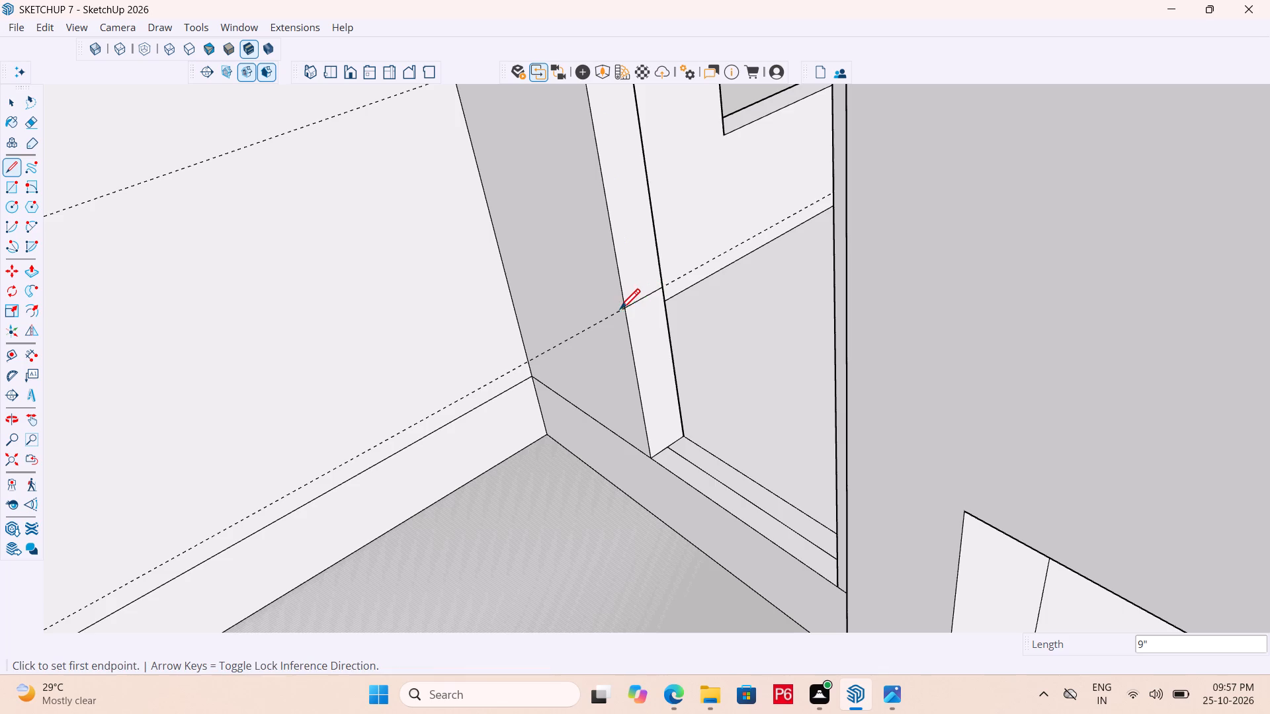
{"action": "scroll", "coordinate": [646, 494], "scroll_direction": "down", "scroll_amount": 5}
{"action": "scroll", "coordinate": [629, 254], "scroll_direction": "up", "scroll_amount": 4}
{"action": "left_click", "coordinate": [634, 245]}
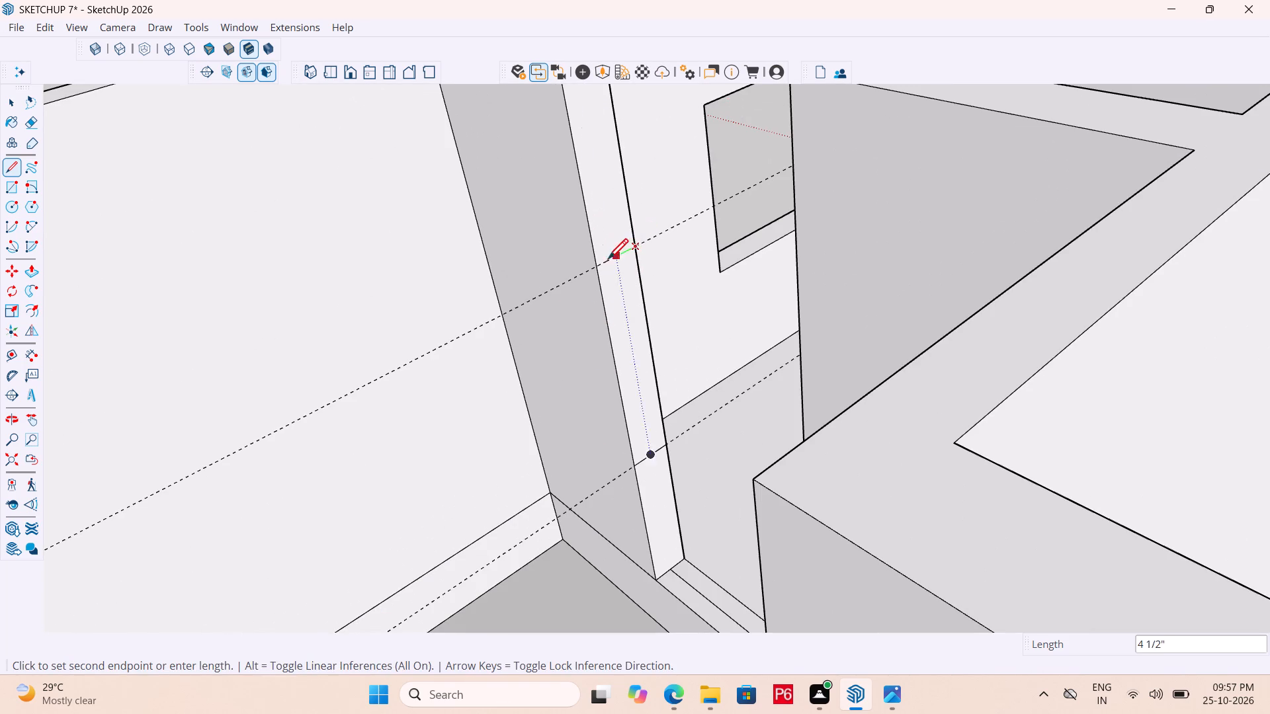
{"action": "left_click", "coordinate": [596, 270]}
{"action": "scroll", "coordinate": [598, 255], "scroll_direction": "down", "scroll_amount": 5}
{"action": "key", "text": "ctrl+s"}
{"action": "key", "text": "ctrl+s"}
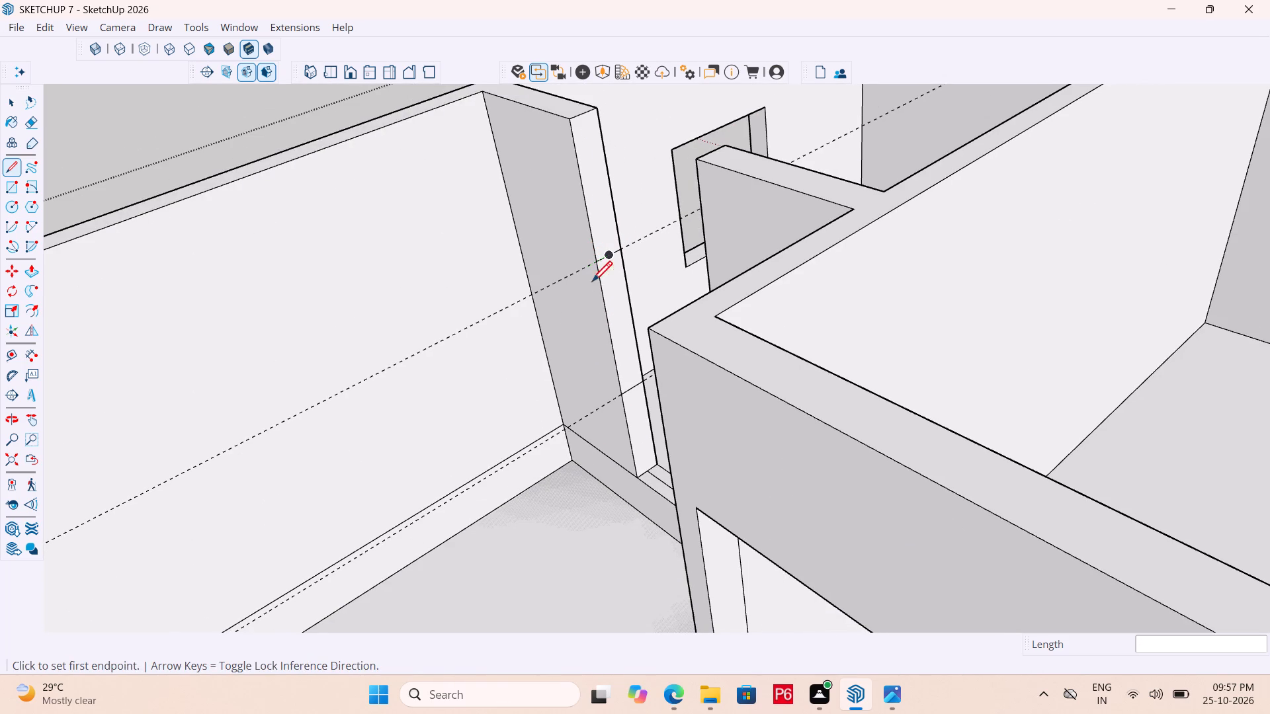
{"action": "key", "text": "ctrl+s"}
Erase the two guides at the car parking–kitchen opening and save the model.
{"action": "key", "text": "e"}
{"action": "left_click_drag", "start_coordinate": [562, 266], "coordinate": [576, 306]}
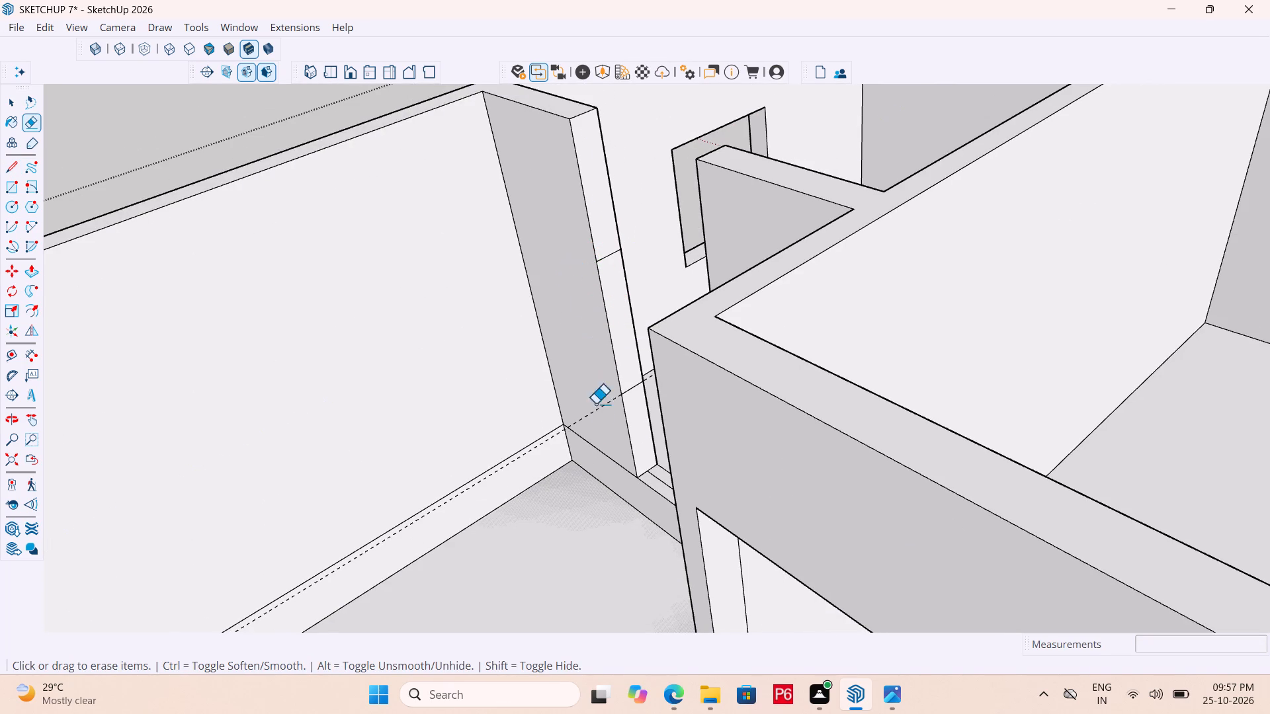
{"action": "left_click_drag", "start_coordinate": [595, 416], "coordinate": [599, 403]}
{"action": "key", "text": "ctrl+s"}
{"action": "key", "text": "ctrl+s"}
{"action": "key", "text": "ctrl+s"}
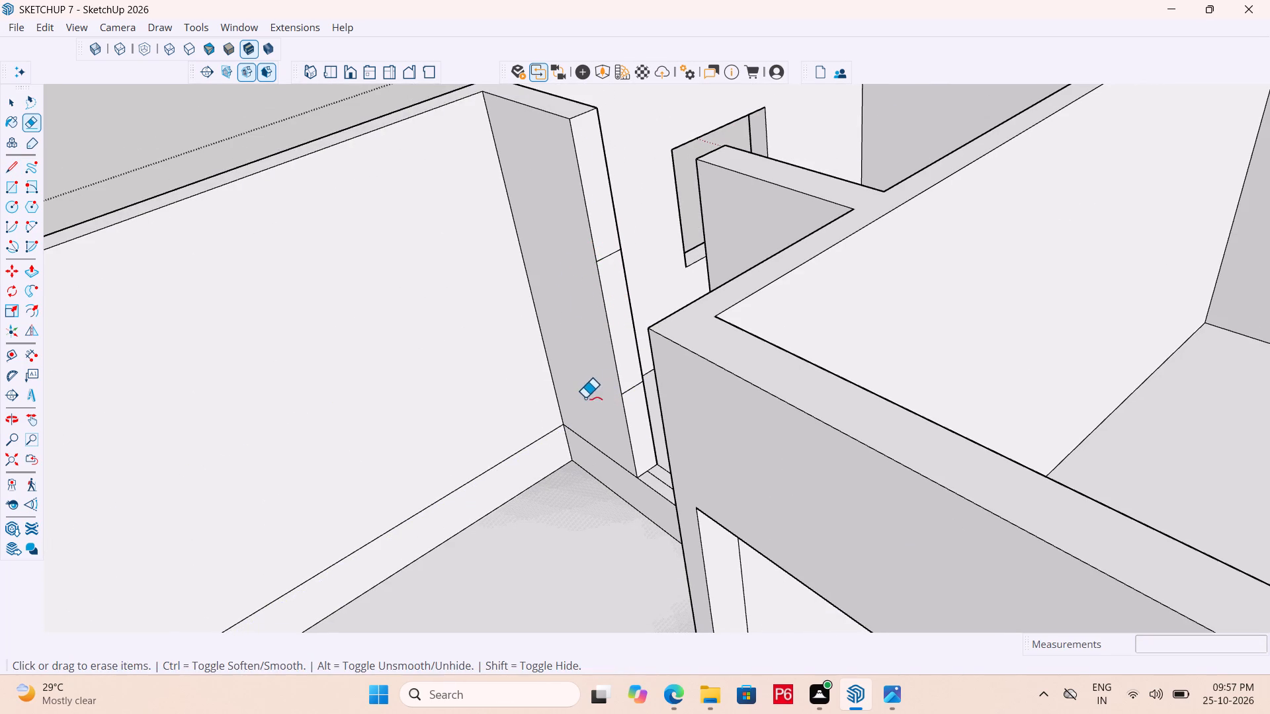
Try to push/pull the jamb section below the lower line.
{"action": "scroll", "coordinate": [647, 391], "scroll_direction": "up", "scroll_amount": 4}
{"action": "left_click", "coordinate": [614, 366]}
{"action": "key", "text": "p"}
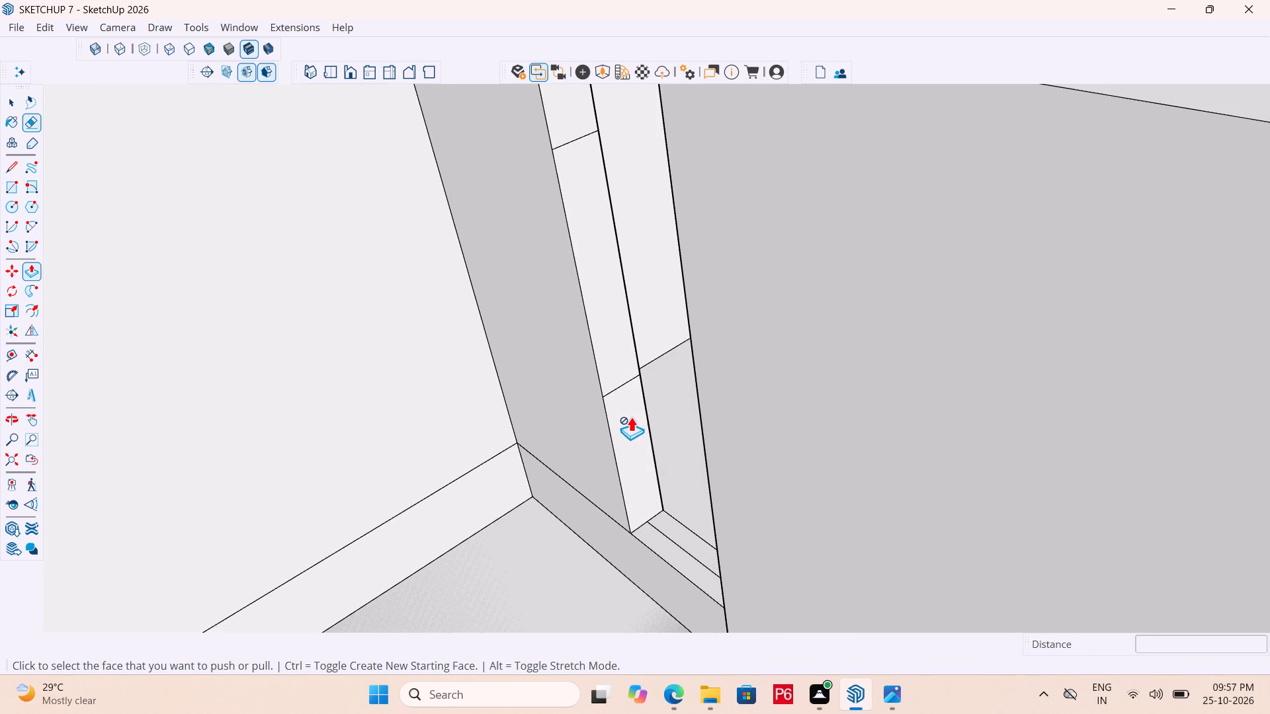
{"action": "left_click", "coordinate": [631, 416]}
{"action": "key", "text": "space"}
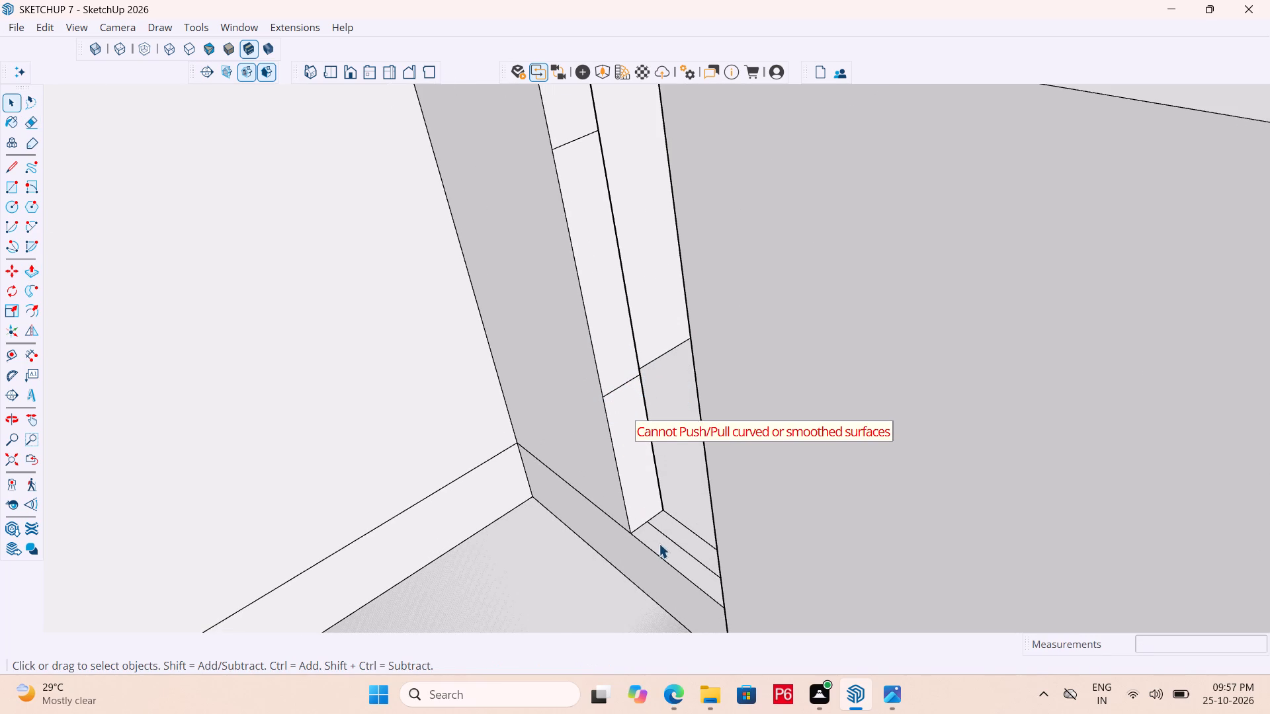
Raise both floor strips of the opening to the jamb's lower line, forming a level sill wall, and save the model.
{"action": "key", "text": "p"}
{"action": "left_click_drag", "start_coordinate": [660, 551], "coordinate": [659, 545]}
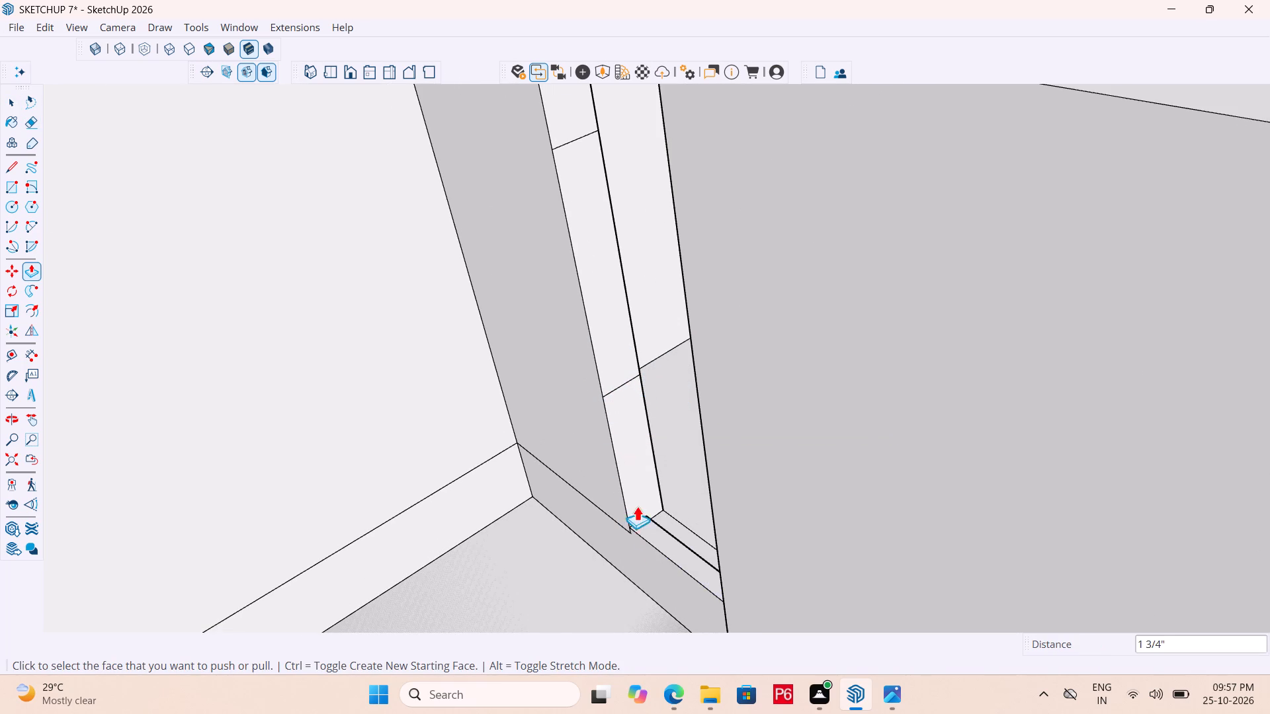
{"action": "left_click", "coordinate": [654, 530]}
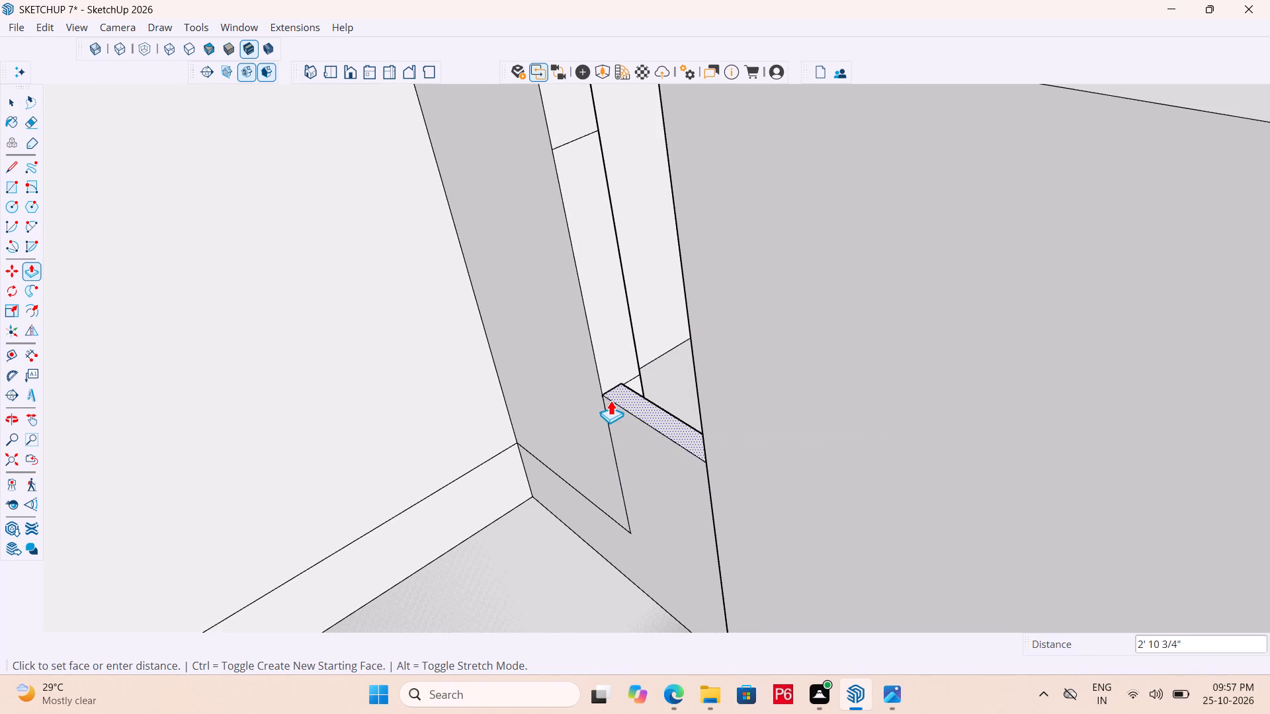
{"action": "middle_click_drag", "start_coordinate": [637, 377], "coordinate": [395, 431]}
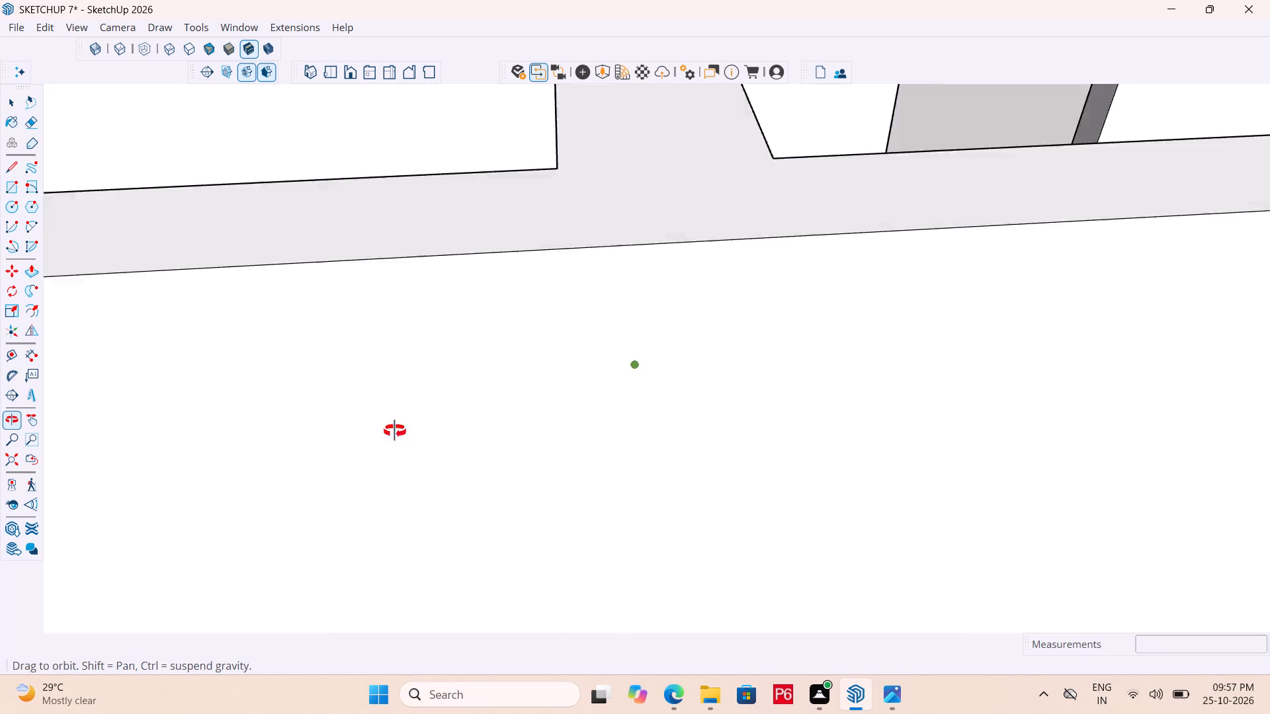
{"action": "middle_click_drag", "start_coordinate": [395, 431], "coordinate": [250, 504]}
{"action": "left_click", "coordinate": [620, 347]}
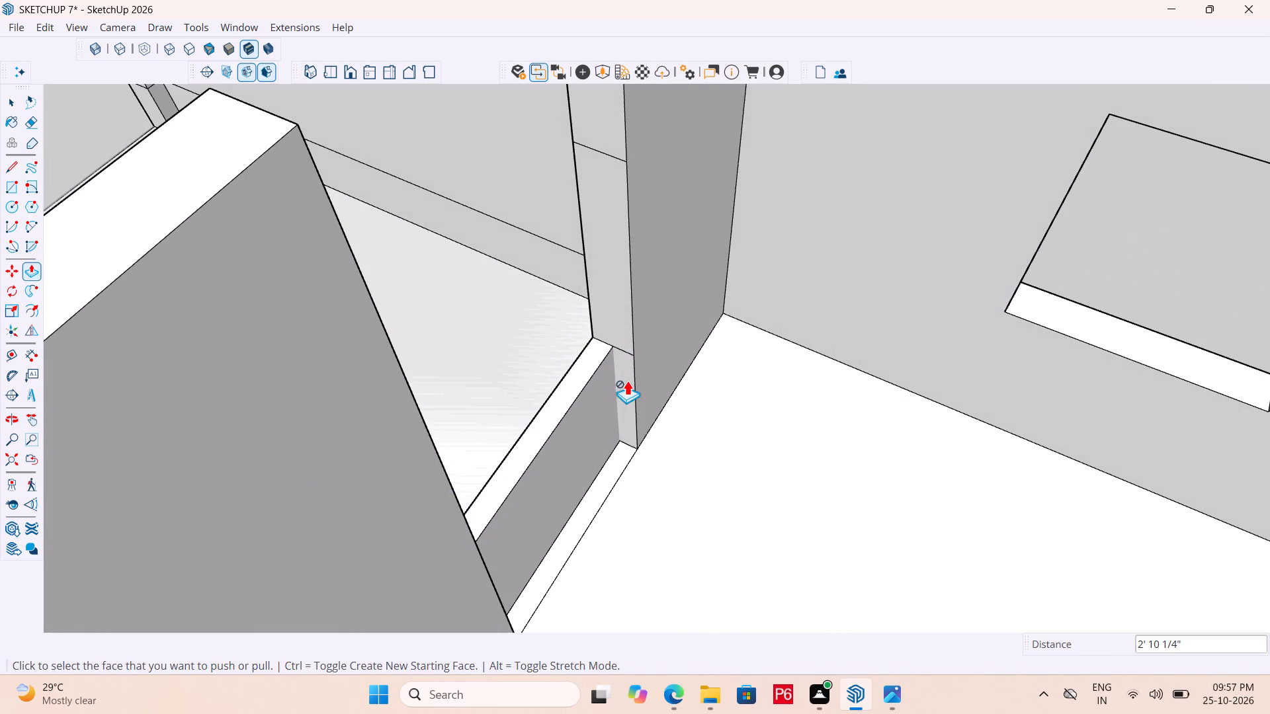
{"action": "double_click", "coordinate": [618, 457]}
{"action": "left_click", "coordinate": [601, 397]}
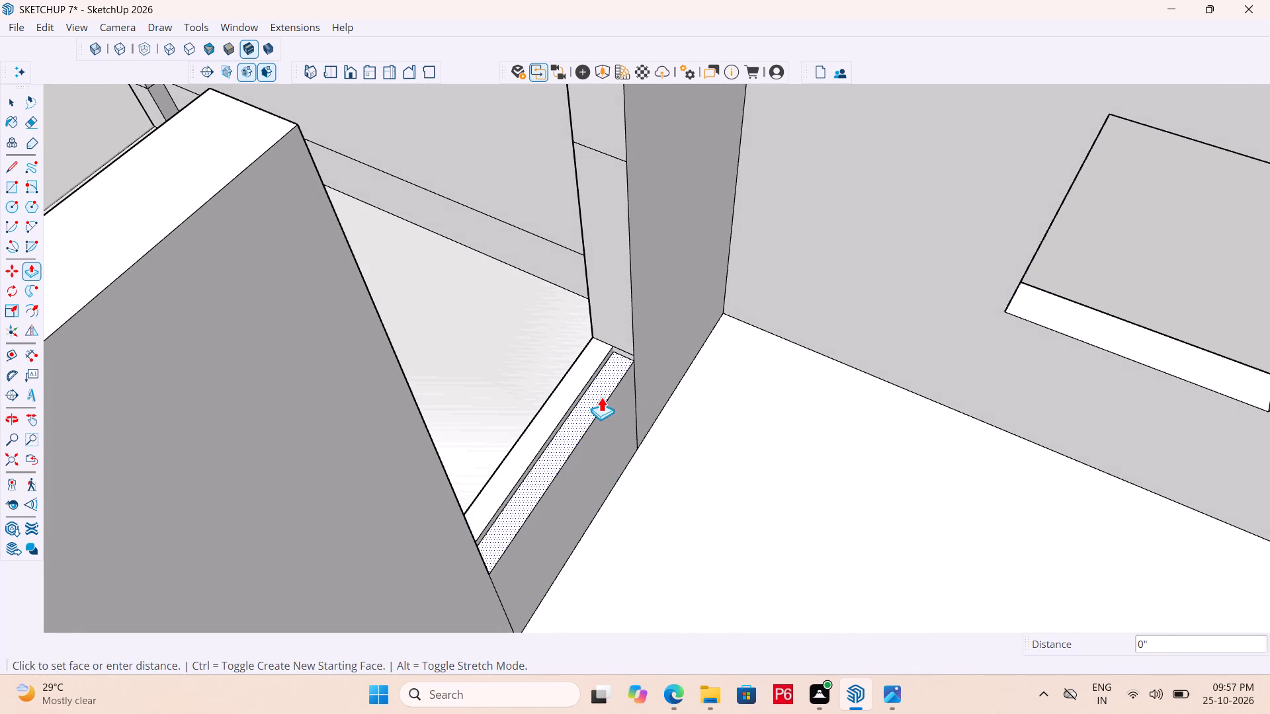
{"action": "left_click", "coordinate": [552, 412]}
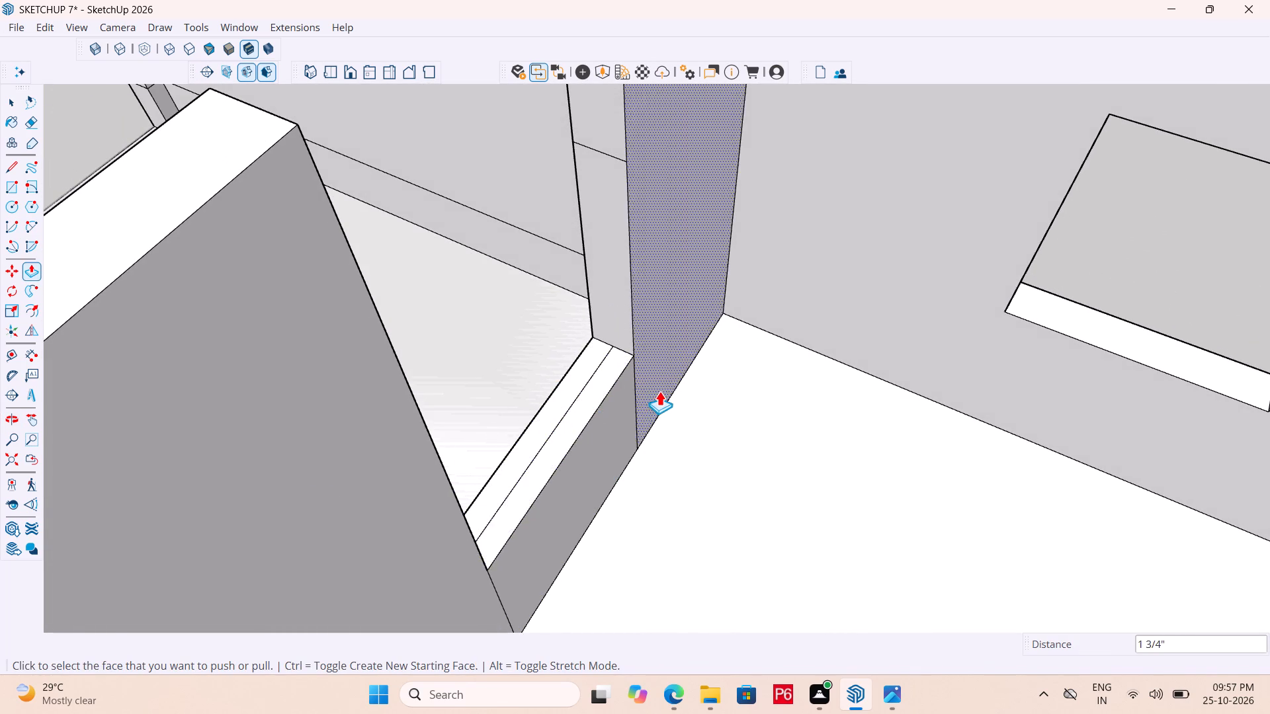
{"action": "scroll", "coordinate": [659, 391], "scroll_direction": "down", "scroll_amount": 9}
{"action": "middle_click_drag", "start_coordinate": [588, 377], "coordinate": [114, 372]}
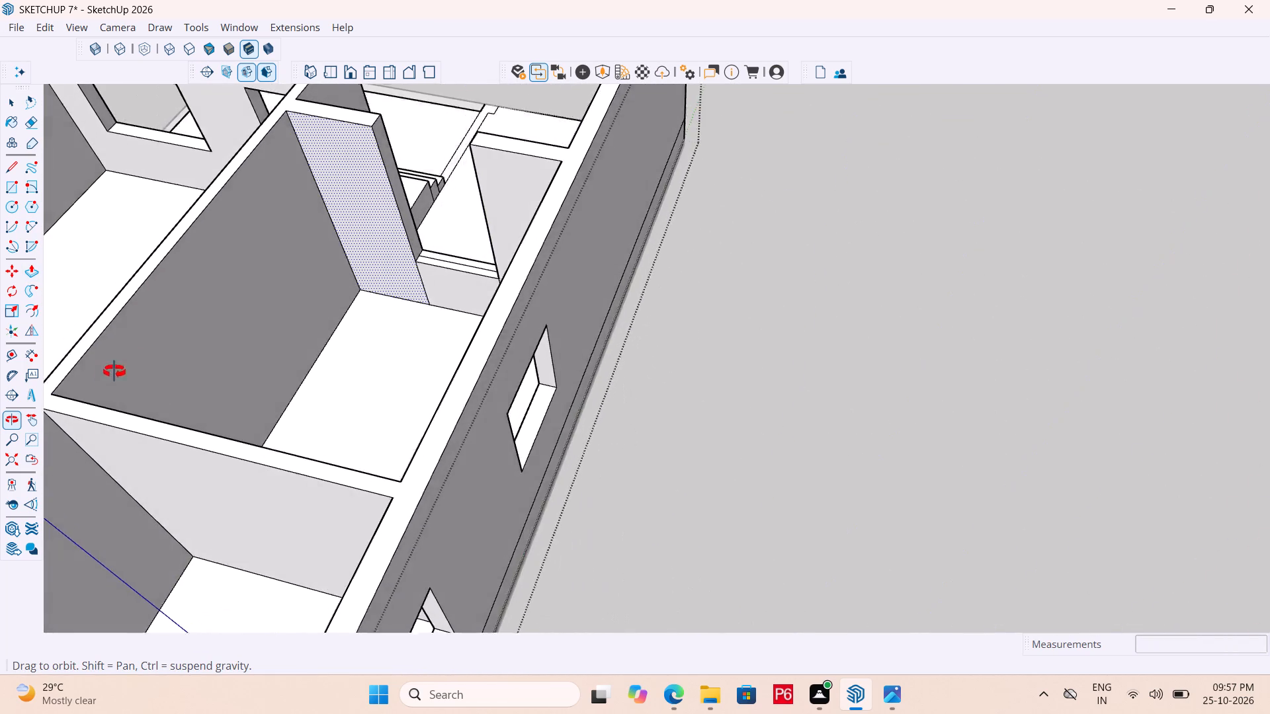
{"action": "middle_click_drag", "start_coordinate": [114, 372], "coordinate": [290, 394]}
{"action": "key", "text": "ctrl+s"}
{"action": "key", "text": "ctrl+s"}
Draw a vertical 3'6" line splitting the upper jamb section in half, from the upper line to the wall top.
{"action": "middle_click_drag", "start_coordinate": [402, 331], "coordinate": [786, 337]}
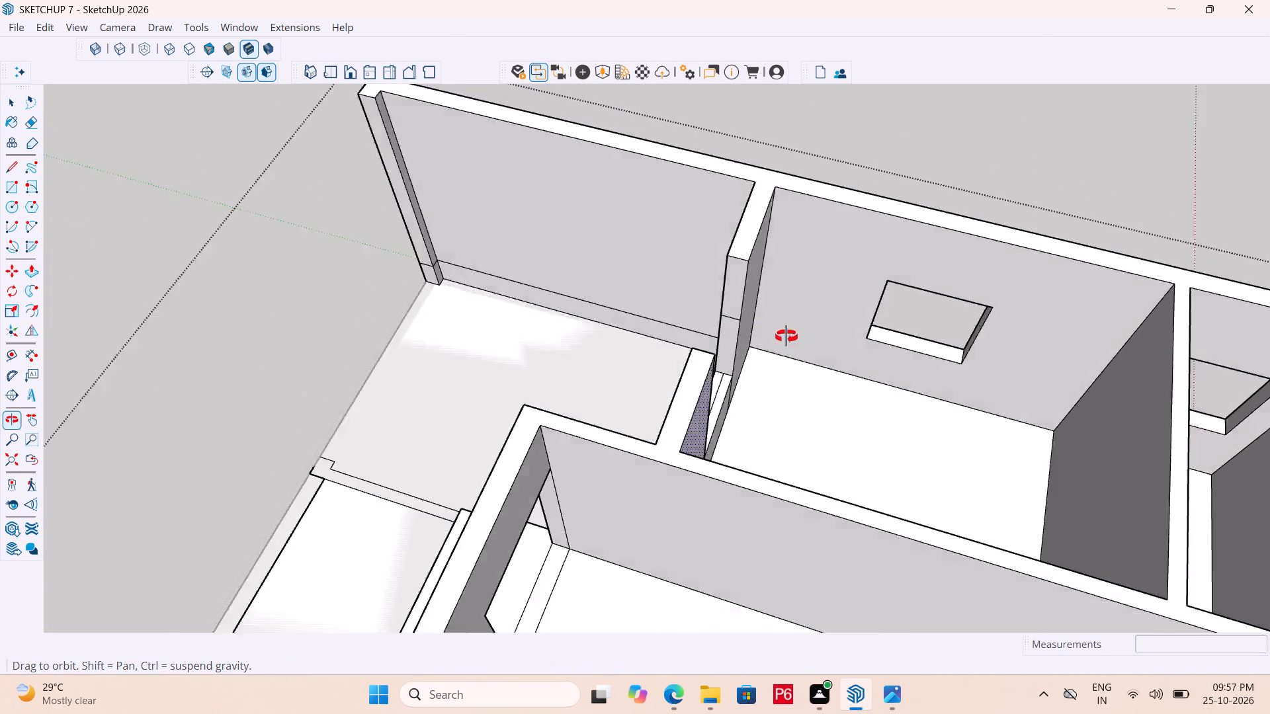
{"action": "middle_click_drag", "start_coordinate": [786, 337], "coordinate": [903, 339]}
{"action": "scroll", "coordinate": [505, 340], "scroll_direction": "down", "scroll_amount": 6}
{"action": "middle_click_drag", "start_coordinate": [570, 378], "coordinate": [791, 335]}
{"action": "scroll", "coordinate": [736, 296], "scroll_direction": "up", "scroll_amount": 10}
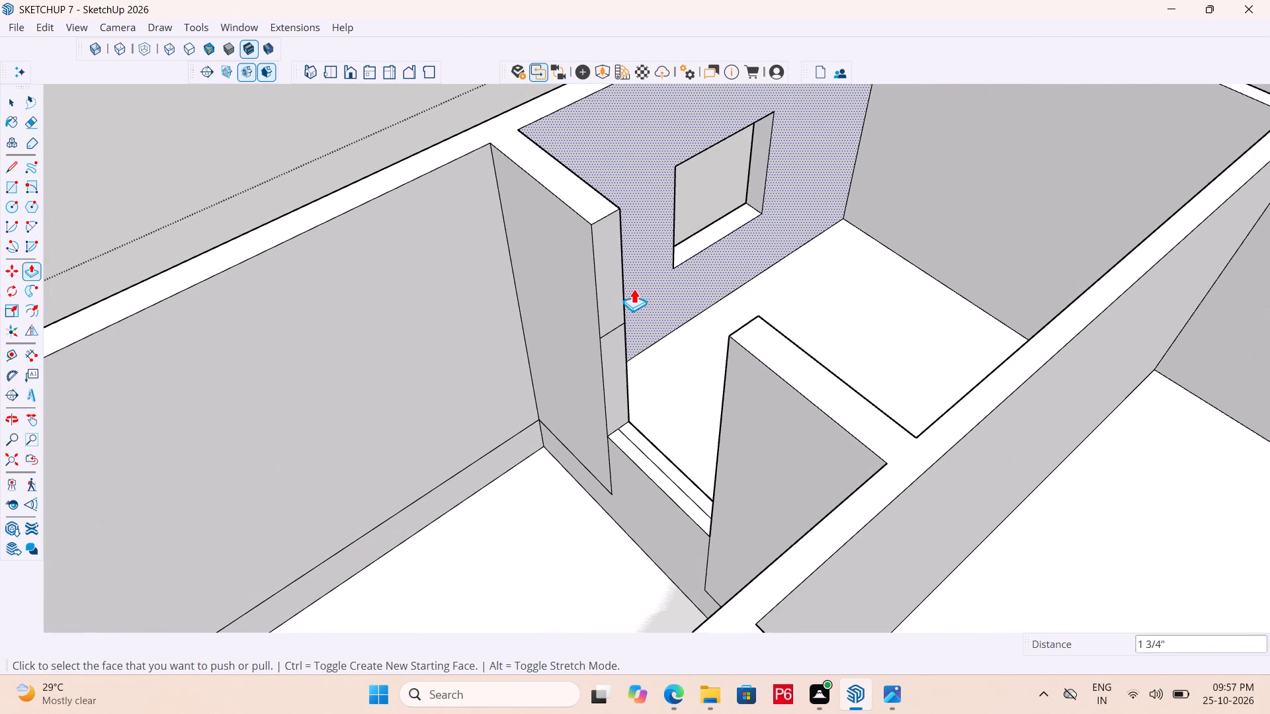
{"action": "key", "text": "l"}
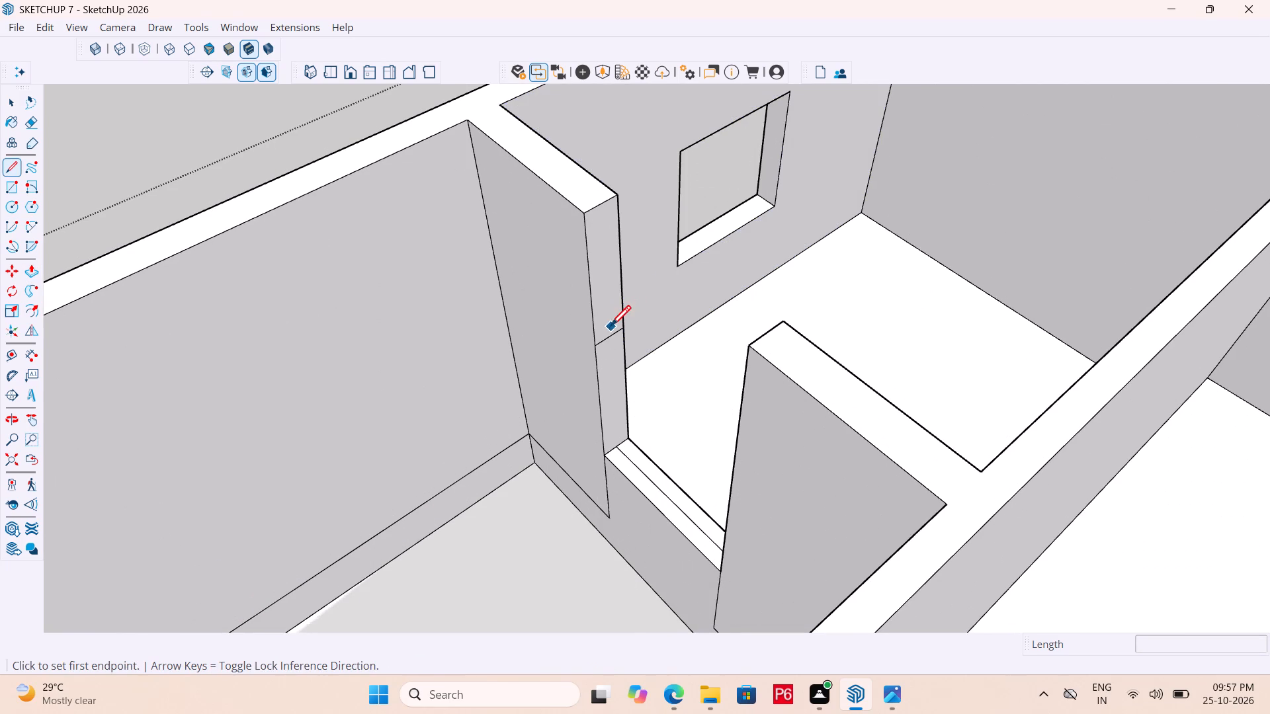
{"action": "left_click_drag", "start_coordinate": [605, 340], "coordinate": [608, 333]}
{"action": "left_click", "coordinate": [598, 208]}
{"action": "key", "text": "space"}
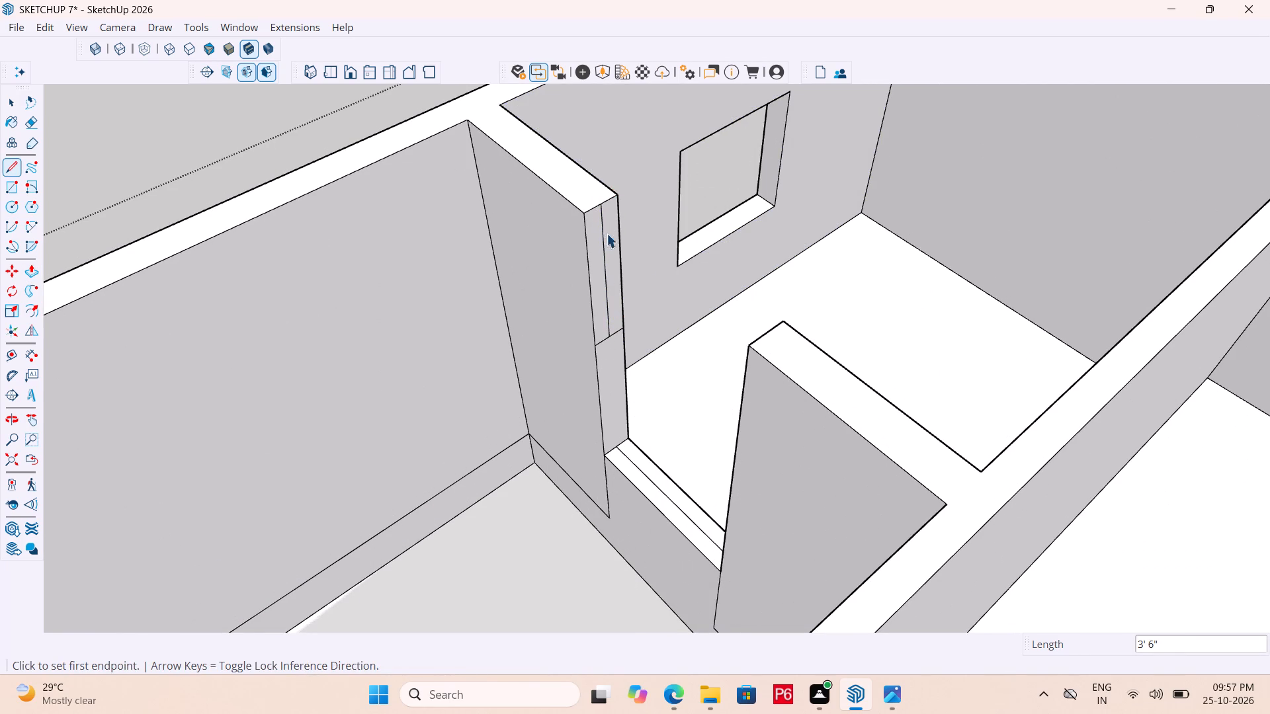
Pull the kitchen-side half of the upper jamb section 4' across the opening to the opposite wall, and save the model.
{"action": "key", "text": "p"}
{"action": "left_click", "coordinate": [611, 245]}
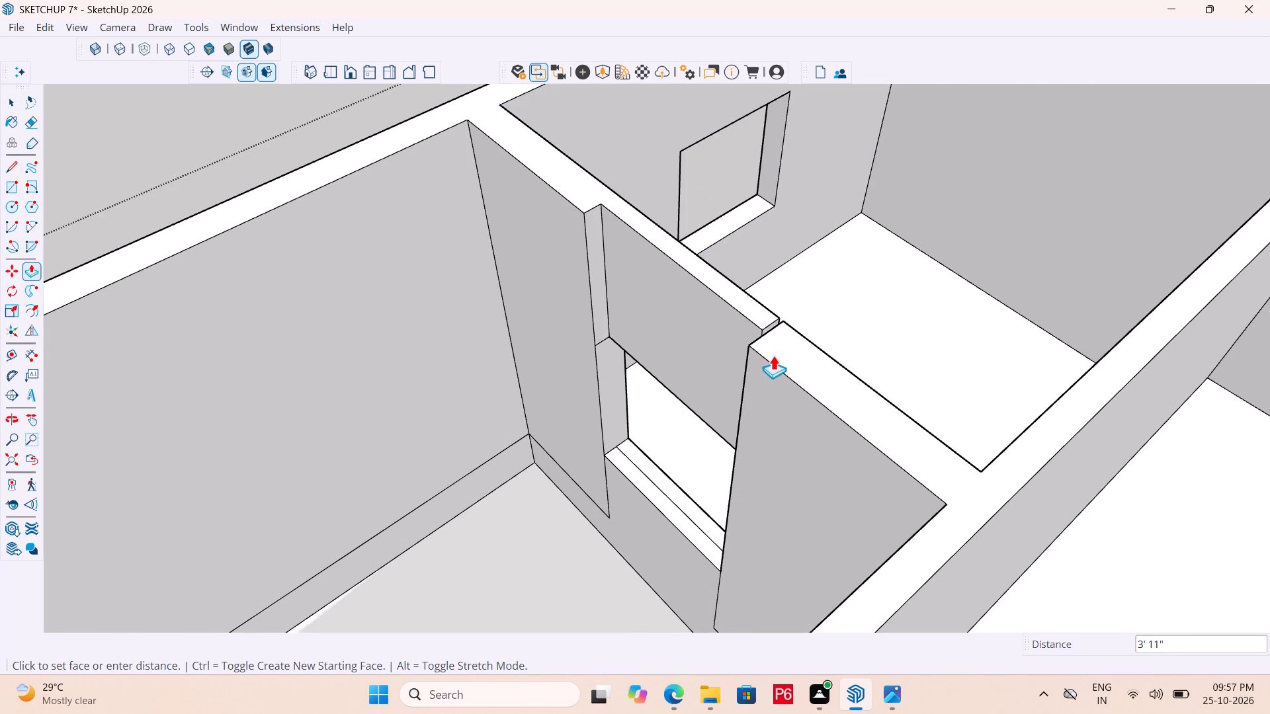
{"action": "left_click", "coordinate": [774, 326]}
{"action": "key", "text": "ctrl+s"}
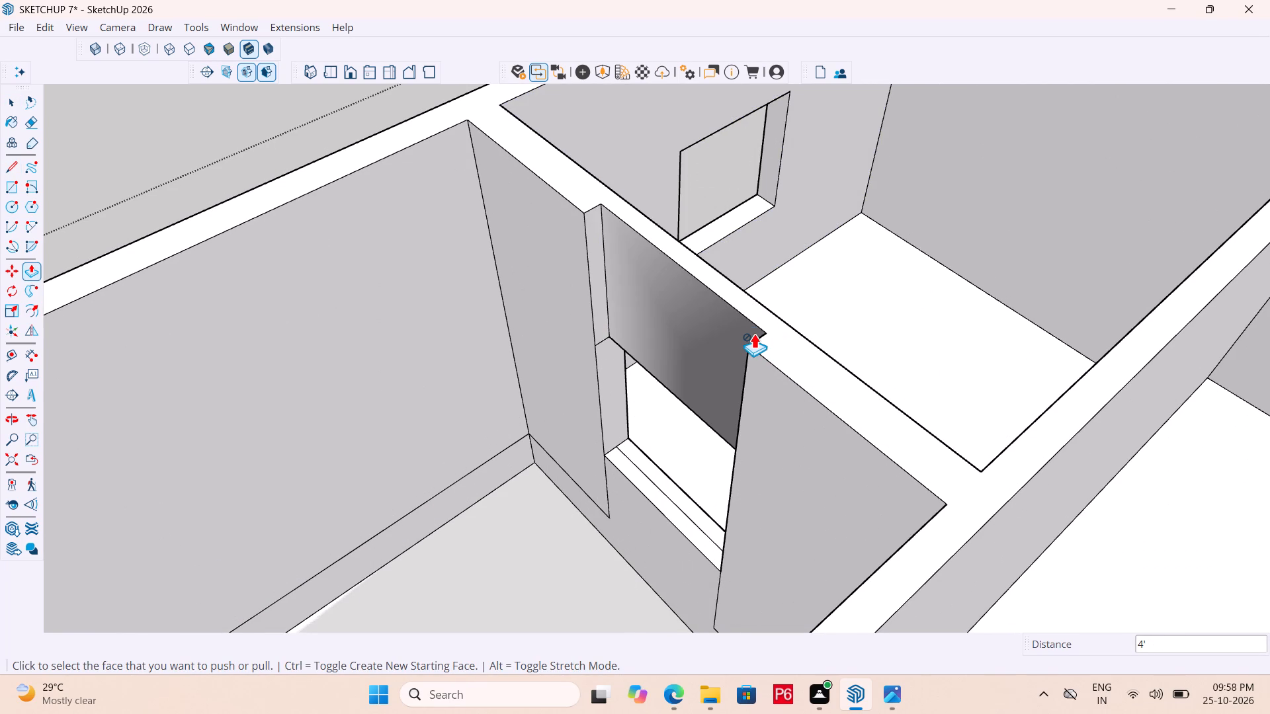
{"action": "key", "text": "ctrl+s"}
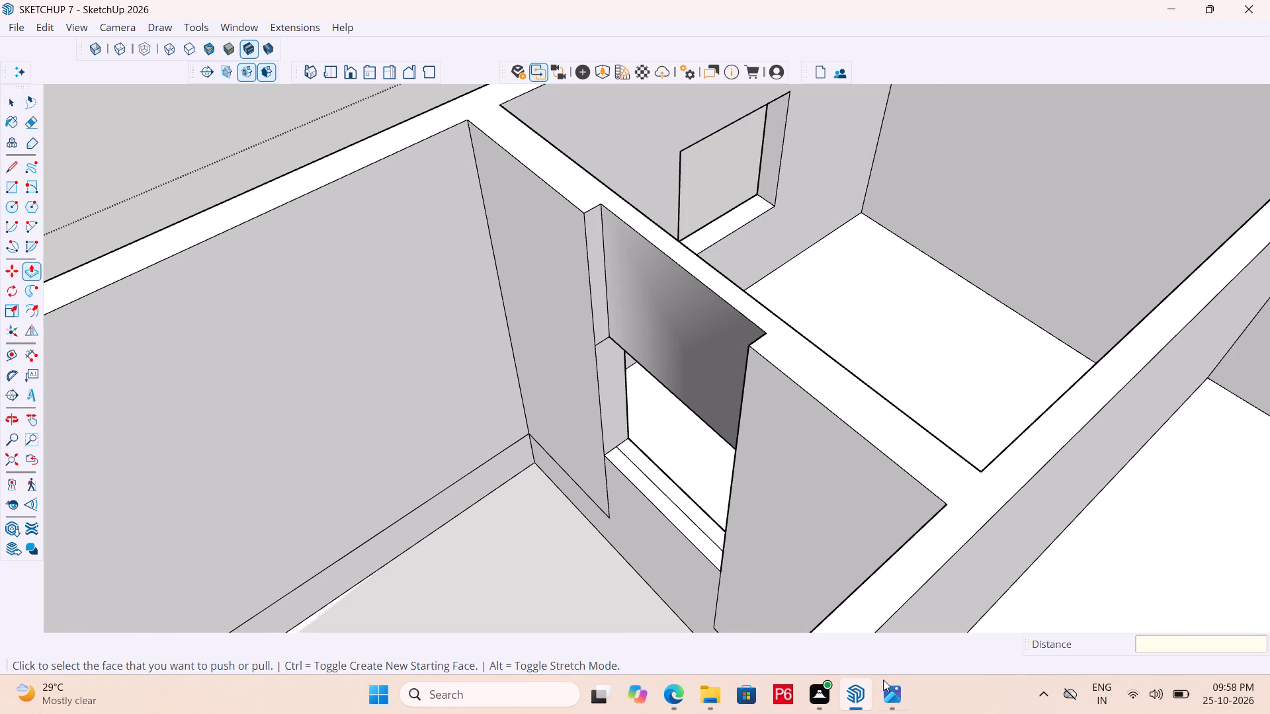
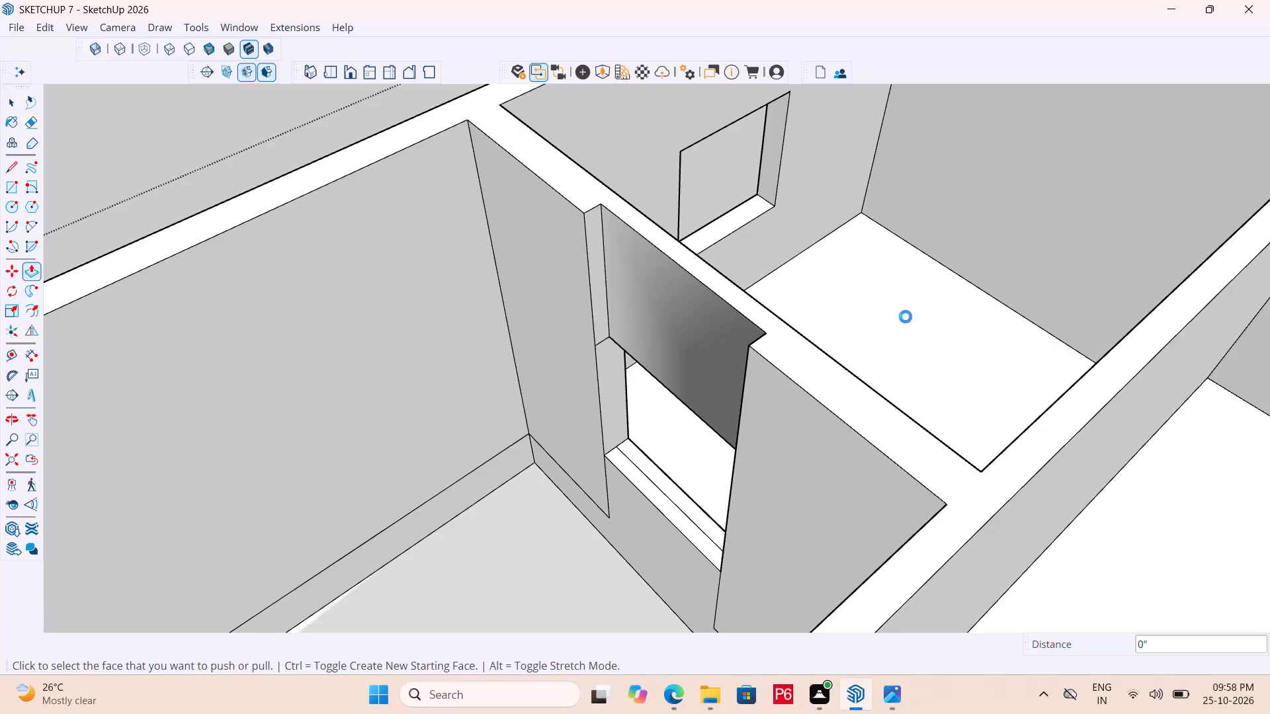
Save the model.
{"action": "key", "text": "ctrl+s"}
{"action": "key", "text": "ctrl+s"}
{"action": "key", "text": "ctrl+s"}
{"action": "key", "text": "ctrl+s"}
{"action": "key", "text": "ctrl+s"}
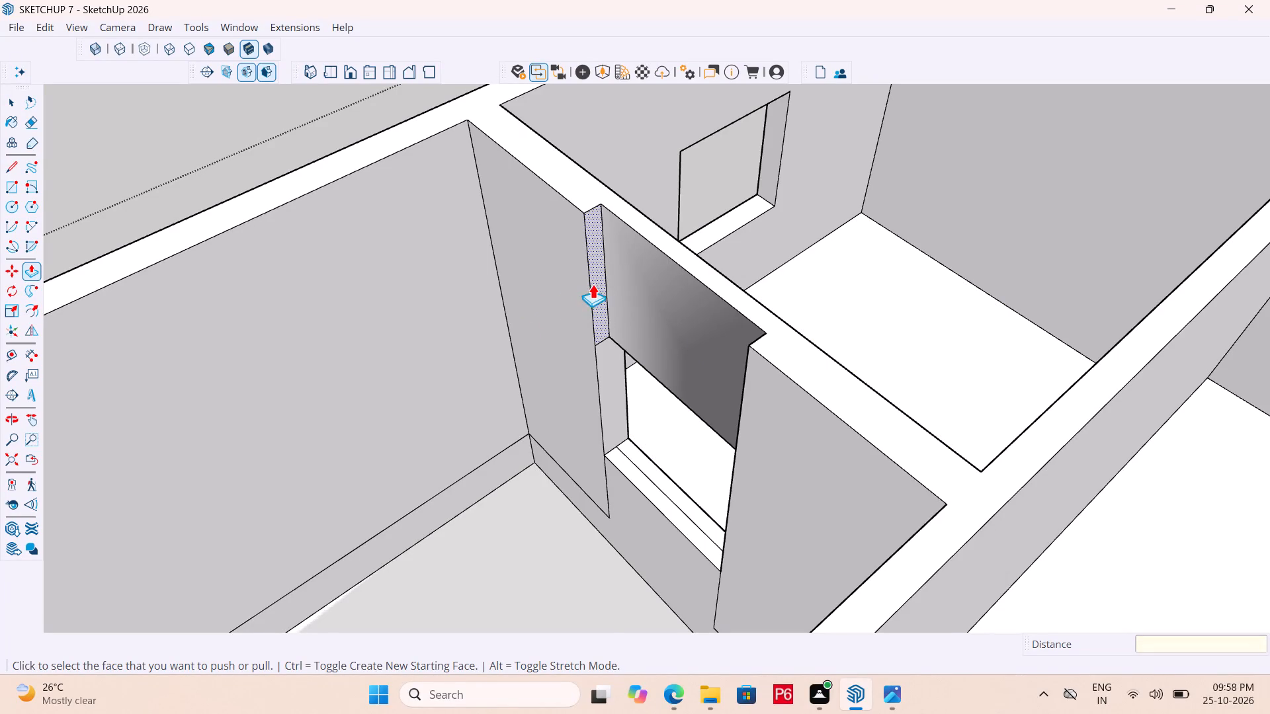
Pull the car-parking-side half of the upper jamb section 4' across the opening to the opposite wall, completing the lintel.
{"action": "scroll", "coordinate": [600, 280], "scroll_direction": "up", "scroll_amount": 2}
{"action": "left_click", "coordinate": [600, 280]}
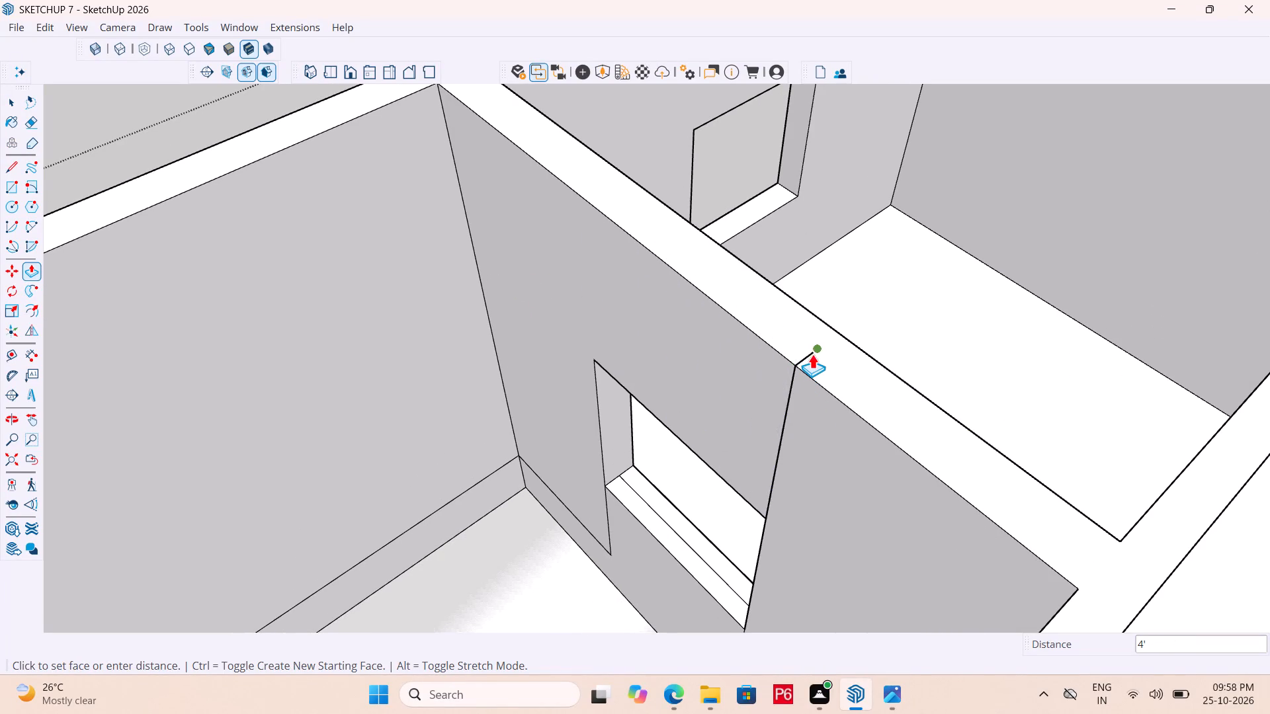
{"action": "left_click", "coordinate": [812, 354]}
Erase the leftover vertical edges above and below the opening on the car parking side of the wall.
{"action": "key", "text": "e"}
{"action": "left_click_drag", "start_coordinate": [796, 436], "coordinate": [780, 411]}
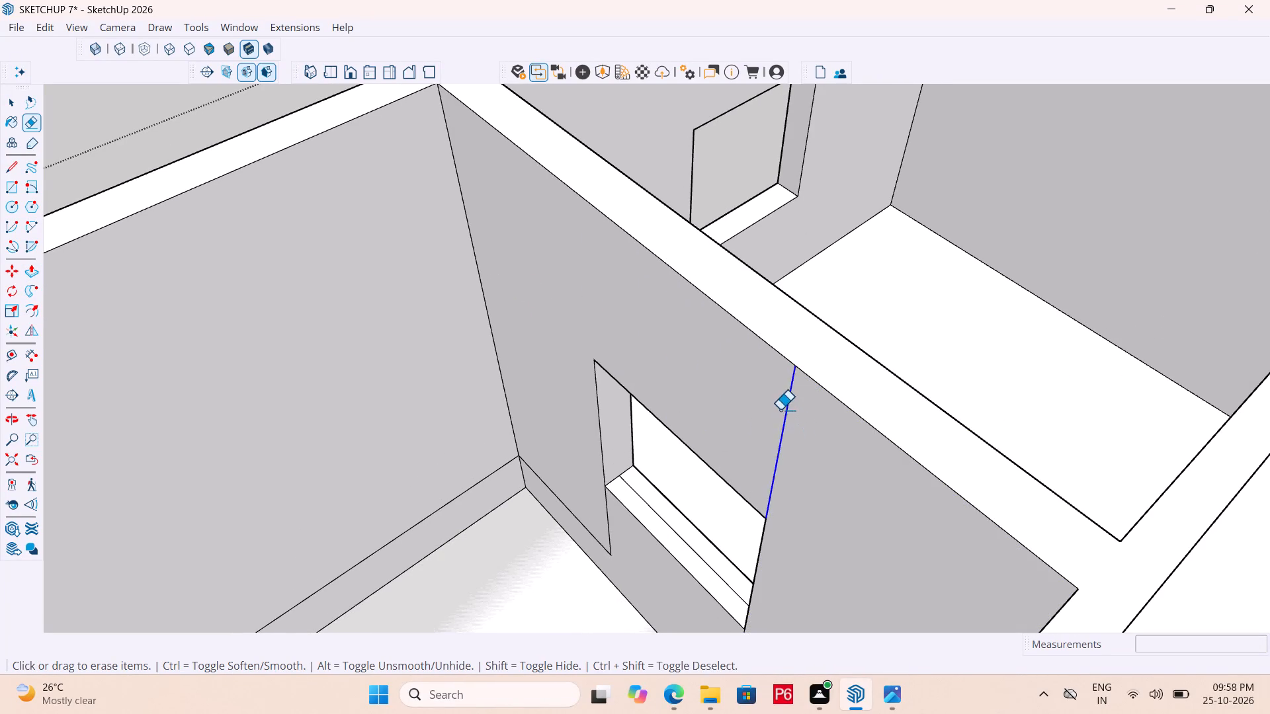
{"action": "scroll", "coordinate": [645, 328], "scroll_direction": "down", "scroll_amount": 4}
{"action": "scroll", "coordinate": [643, 524], "scroll_direction": "up", "scroll_amount": 4}
{"action": "left_click", "coordinate": [594, 475]}
{"action": "left_click_drag", "start_coordinate": [611, 469], "coordinate": [609, 467]}
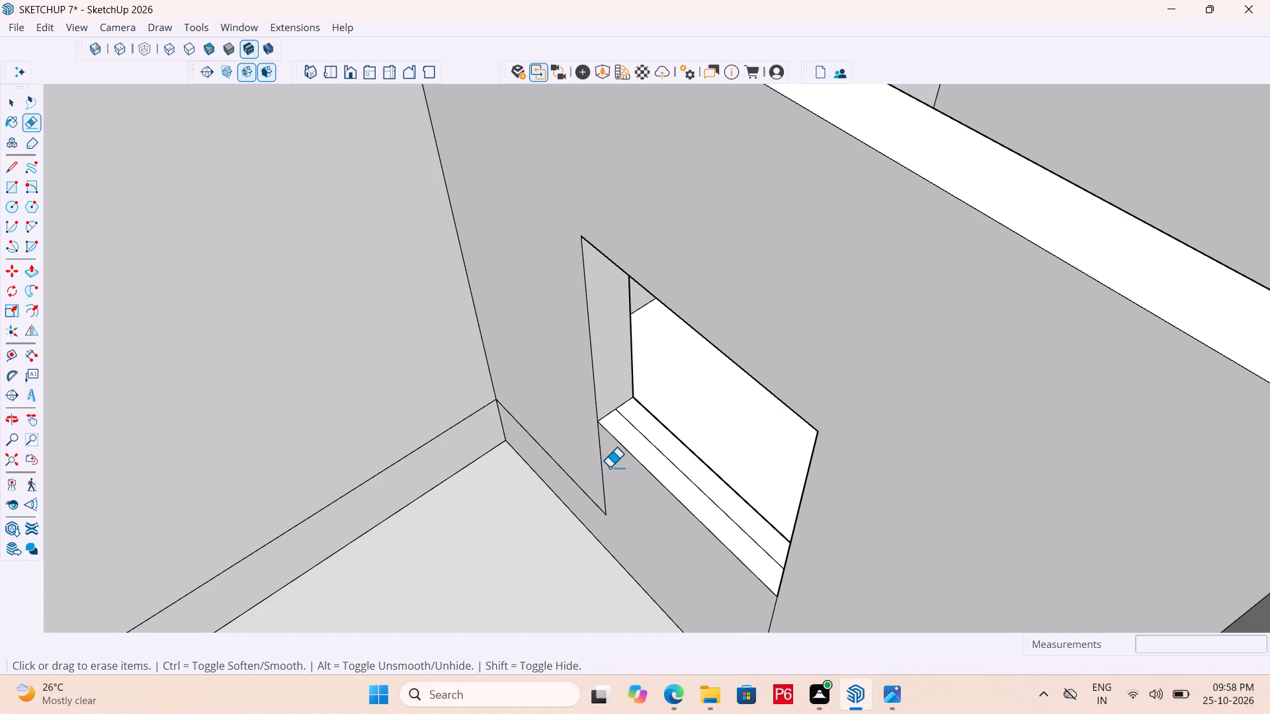
{"action": "left_click_drag", "start_coordinate": [609, 467], "coordinate": [599, 457]}
{"action": "scroll", "coordinate": [596, 376], "scroll_direction": "down", "scroll_amount": 6}
{"action": "left_click_drag", "start_coordinate": [728, 546], "coordinate": [706, 539]}
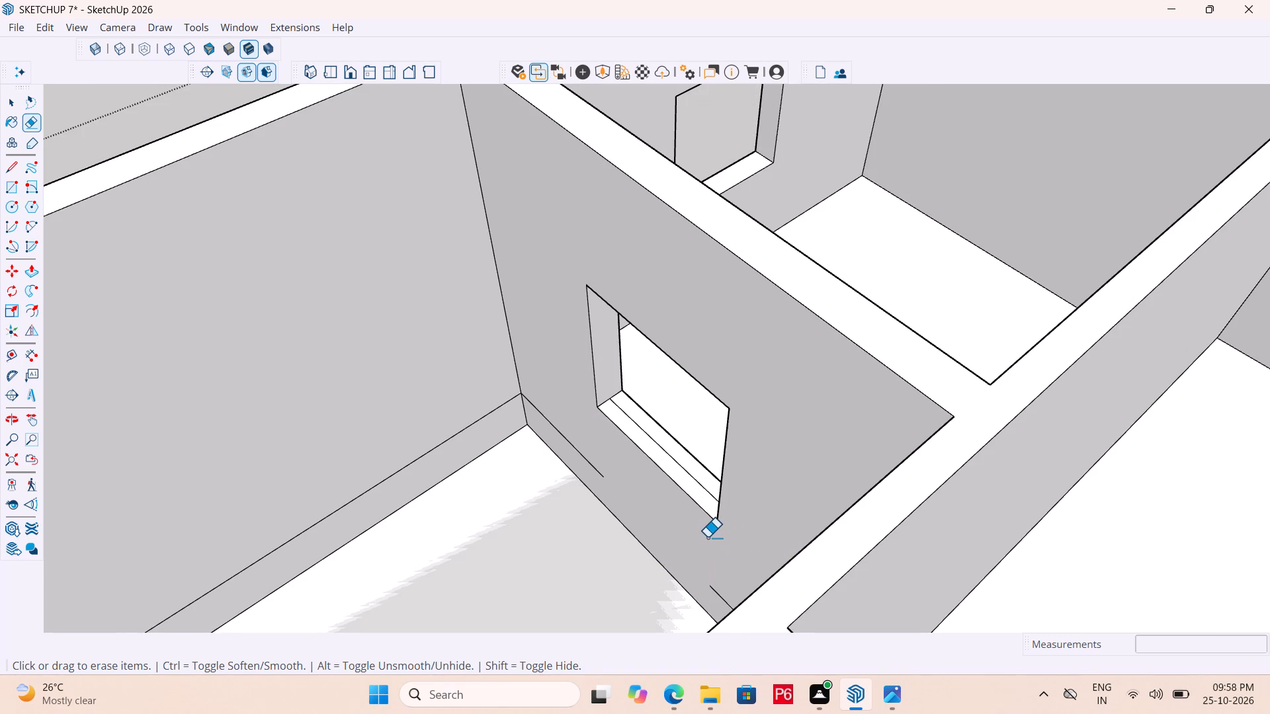
Draw a 4' line joining the broken plinth line below the opening on the car parking side, and save the model.
{"action": "key", "text": "l"}
{"action": "left_click", "coordinate": [710, 588]}
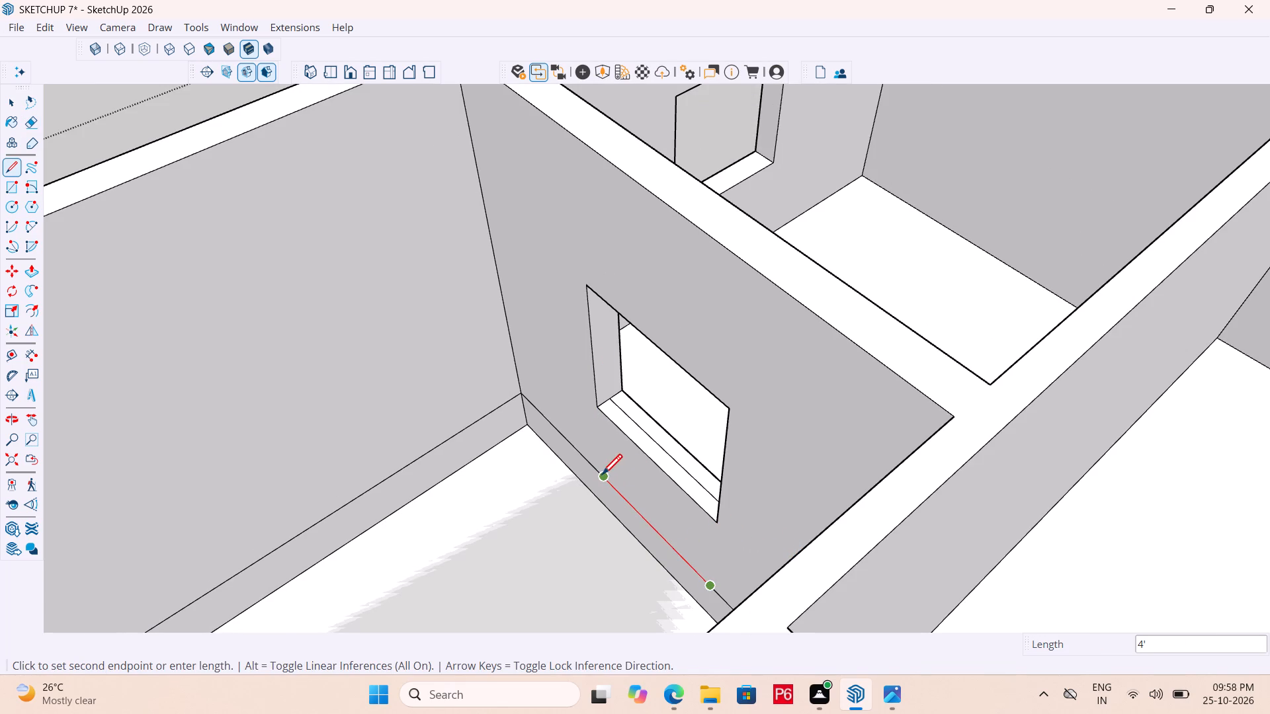
{"action": "left_click", "coordinate": [602, 477]}
{"action": "key", "text": "ctrl+s"}
{"action": "key", "text": "ctrl+s"}
{"action": "key", "text": "ctrl+s"}
{"action": "key", "text": "ctrl+s"}
{"action": "key", "text": "ctrl+s"}
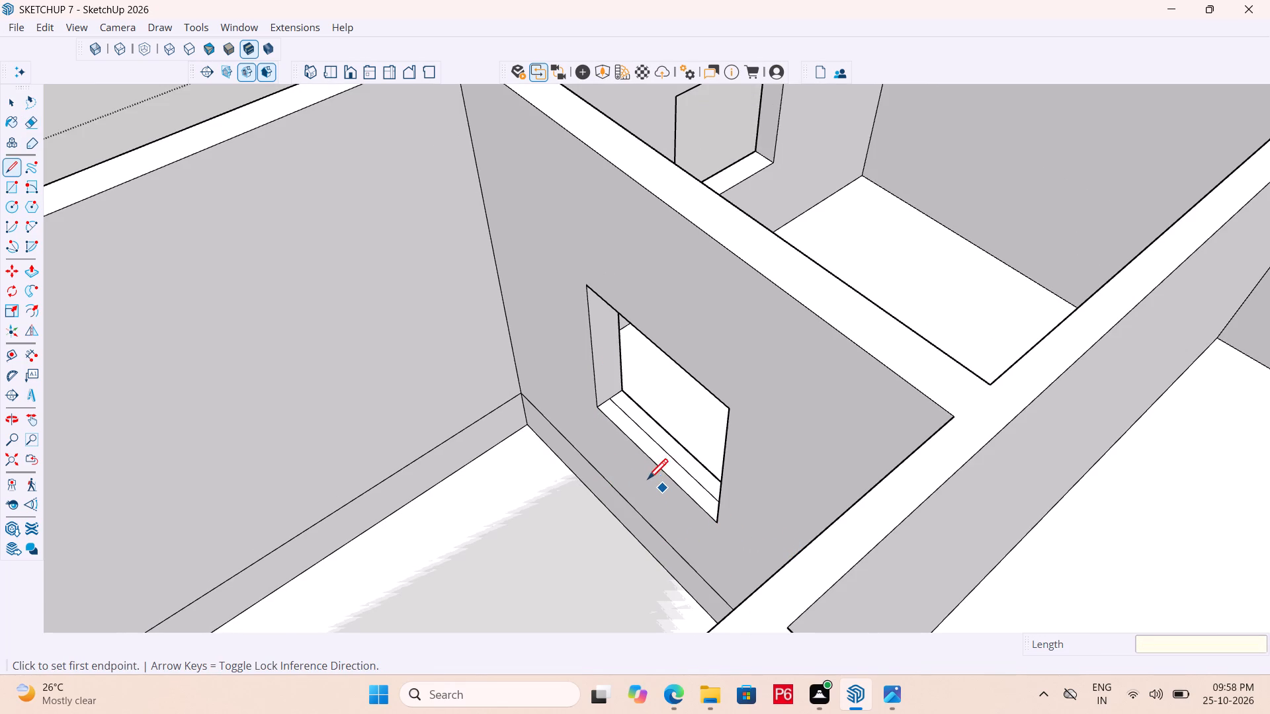
Erase the dividing line running along the top of the opening's sill.
{"action": "scroll", "coordinate": [660, 465], "scroll_direction": "up", "scroll_amount": 1}
{"action": "key", "text": "e"}
{"action": "left_click", "coordinate": [666, 458]}
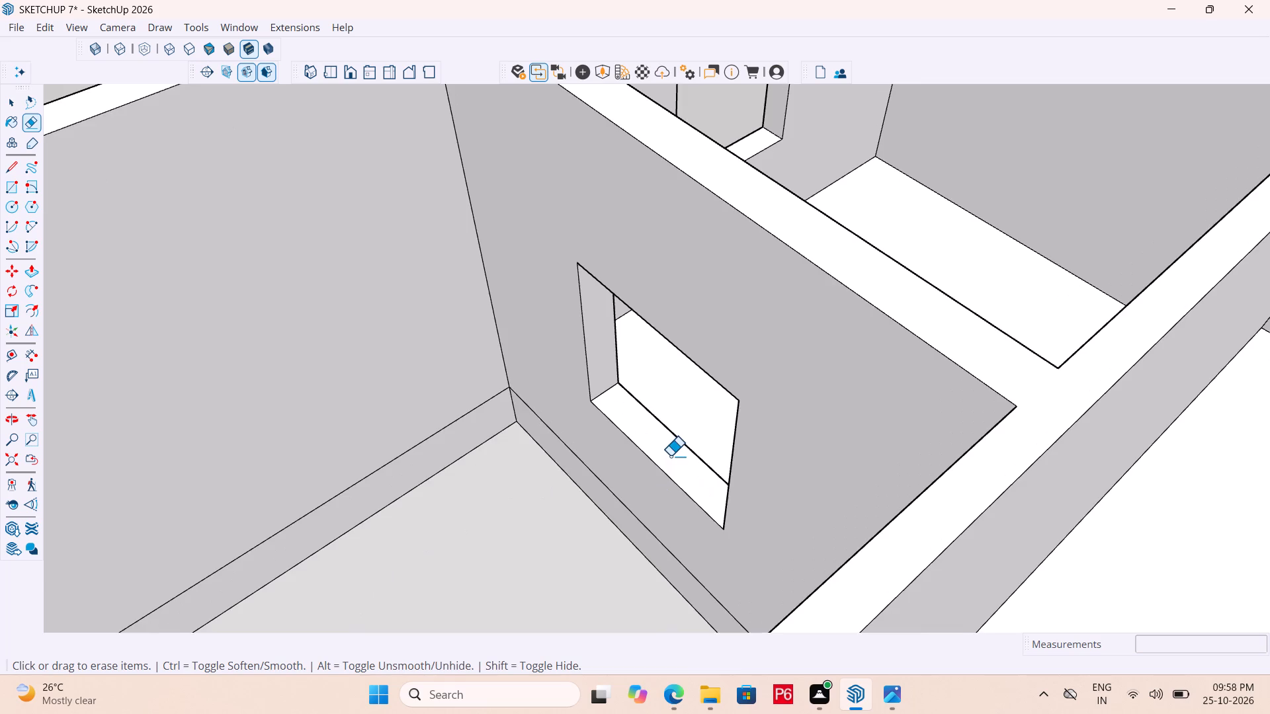
Erase the leftover vertical edges around the same opening on the kitchen side of the wall, and save the model.
{"action": "scroll", "coordinate": [670, 462], "scroll_direction": "down", "scroll_amount": 6}
{"action": "middle_click_drag", "start_coordinate": [781, 448], "coordinate": [1269, 432]}
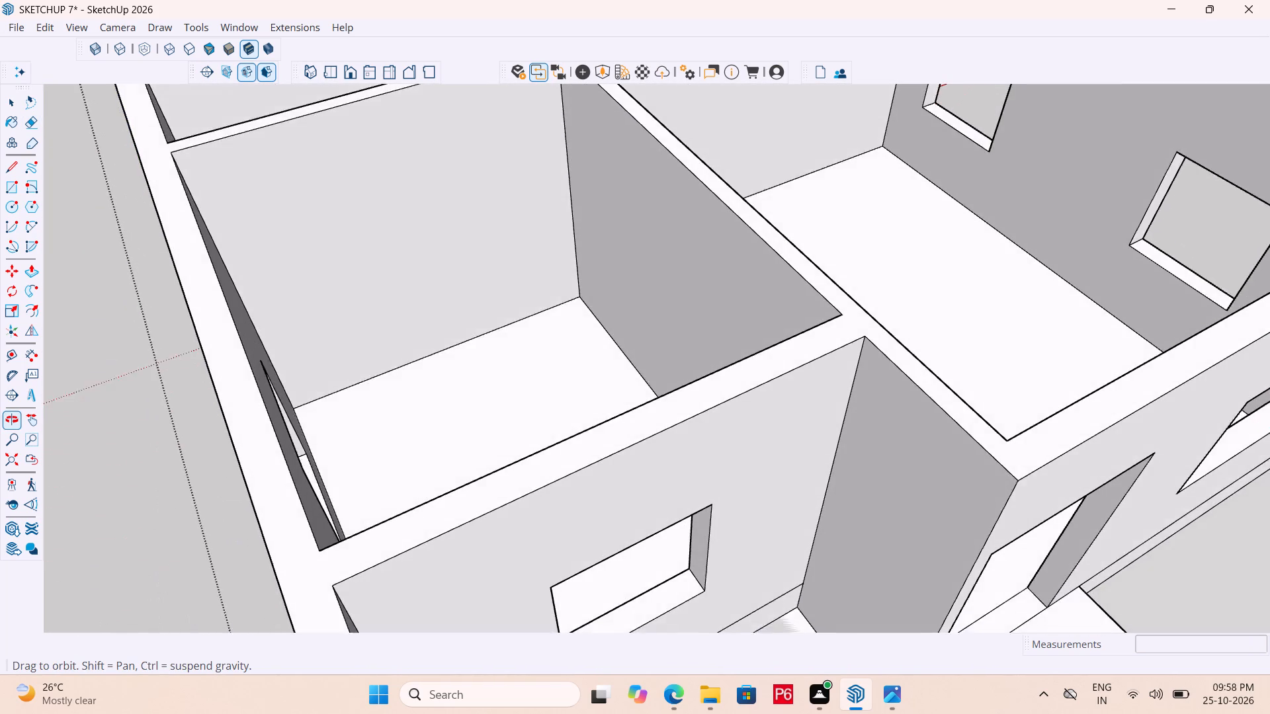
{"action": "middle_click_drag", "start_coordinate": [1269, 432], "coordinate": [1269, 418]}
{"action": "scroll", "coordinate": [568, 342], "scroll_direction": "down", "scroll_amount": 5}
{"action": "middle_click_drag", "start_coordinate": [482, 404], "coordinate": [1140, 453]}
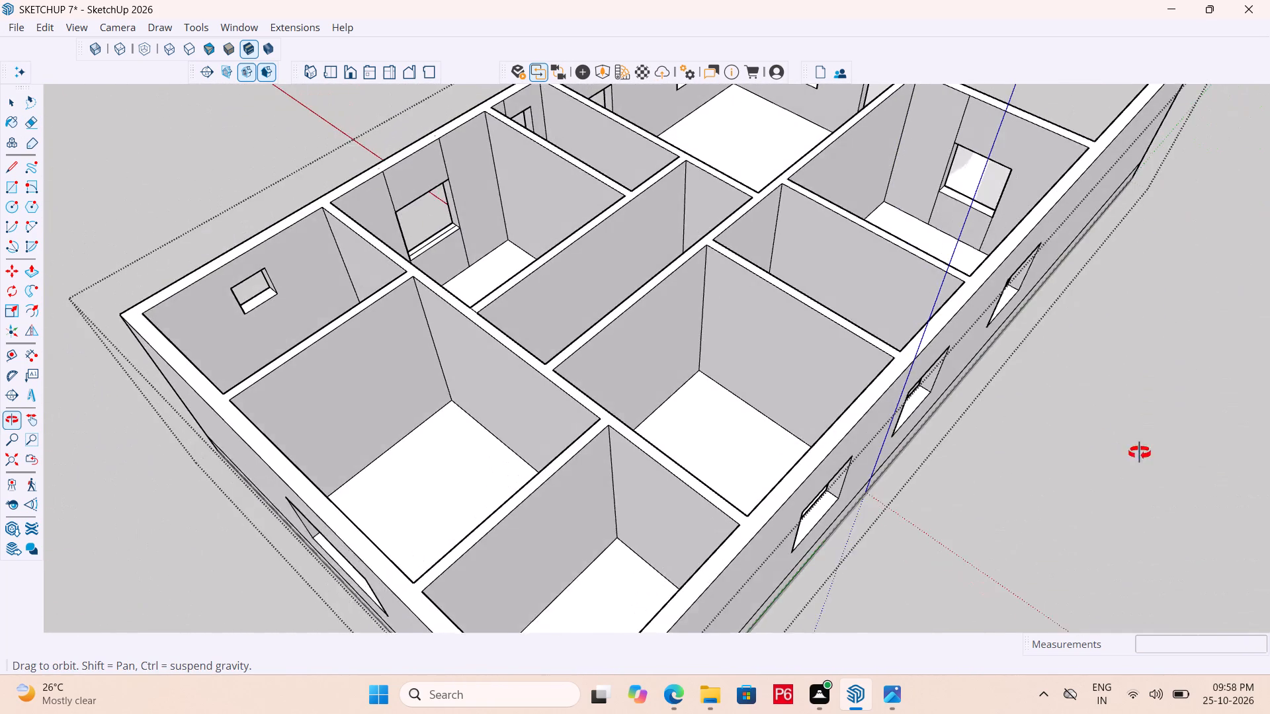
{"action": "middle_click_drag", "start_coordinate": [1140, 453], "coordinate": [1136, 449]}
{"action": "scroll", "coordinate": [1003, 89], "scroll_direction": "up", "scroll_amount": 10}
{"action": "left_click", "coordinate": [923, 132]}
{"action": "left_click", "coordinate": [929, 129]}
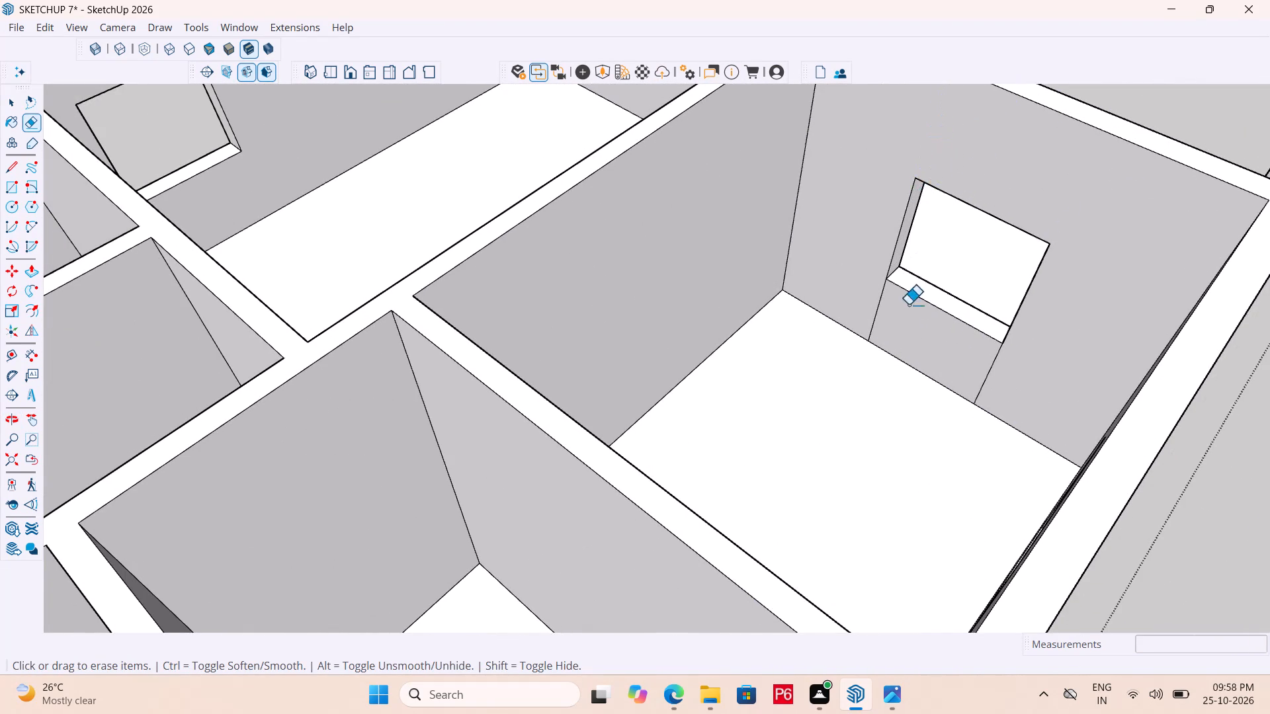
{"action": "left_click_drag", "start_coordinate": [867, 309], "coordinate": [898, 312]}
{"action": "left_click_drag", "start_coordinate": [912, 317], "coordinate": [931, 325]}
{"action": "left_click_drag", "start_coordinate": [999, 364], "coordinate": [986, 361]}
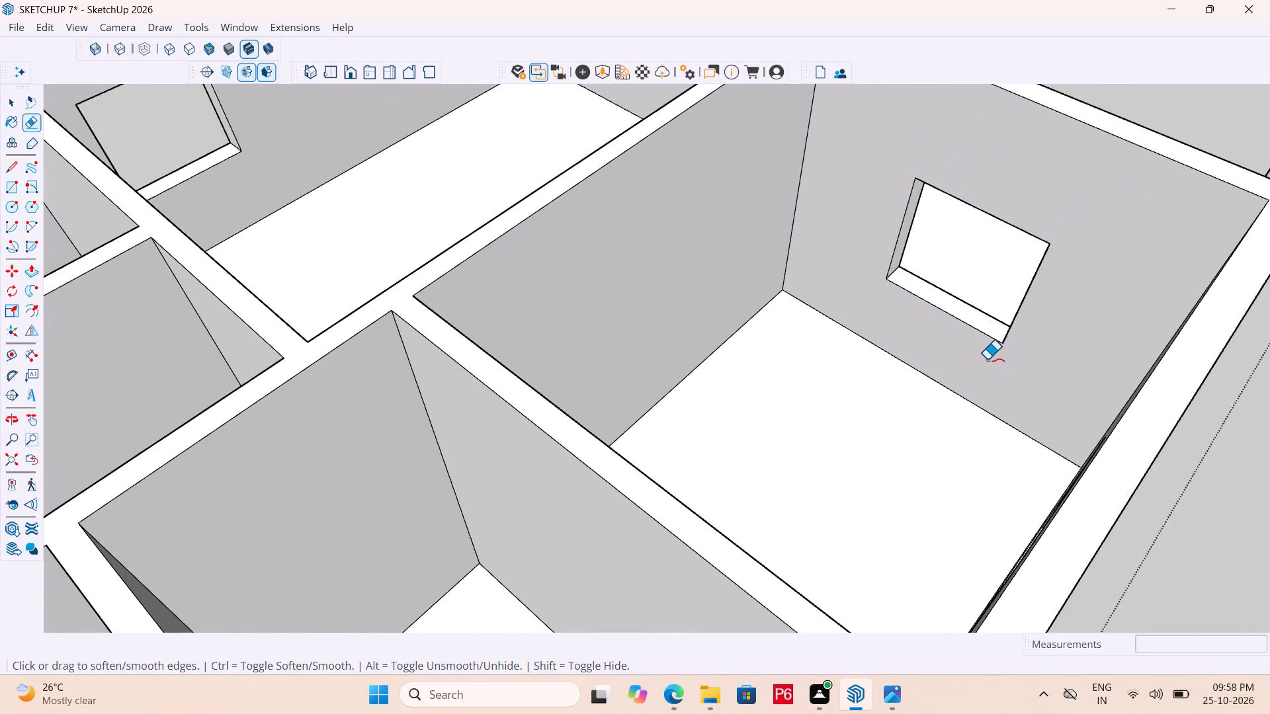
{"action": "key", "text": "ctrl+s"}
{"action": "key", "text": "ctrl+s"}
{"action": "key", "text": "ctrl+s"}
{"action": "key", "text": "ctrl+s"}
{"action": "key", "text": "ctrl+s"}
{"action": "key", "text": "ctrl+s"}
{"action": "key", "text": "ctrl+s"}
{"action": "key", "text": "ctrl+s"}
Examine the whole house model from the rear and front to review its walls and openings.
{"action": "scroll", "coordinate": [771, 326], "scroll_direction": "down", "scroll_amount": 3, "text": "ctrl"}
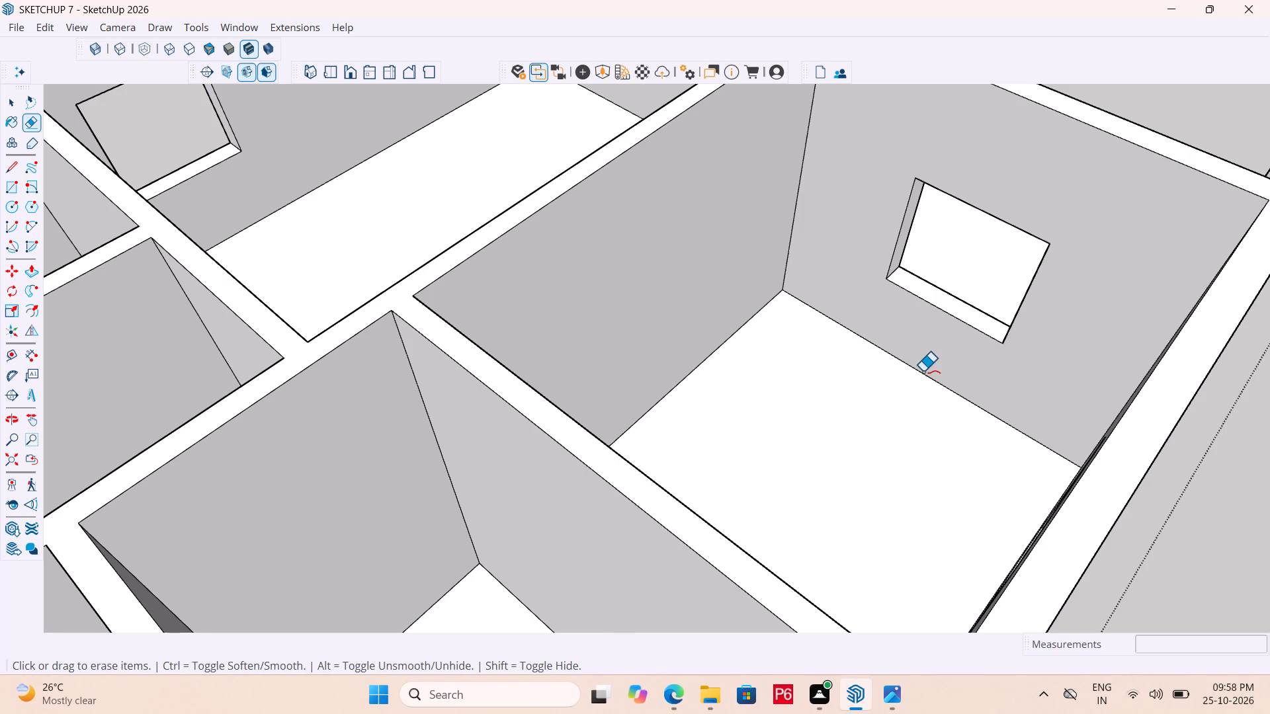
{"action": "scroll", "coordinate": [923, 372], "scroll_direction": "down", "scroll_amount": 2, "text": "ctrl"}
{"action": "scroll", "coordinate": [904, 383], "scroll_direction": "down", "scroll_amount": 7}
{"action": "scroll", "coordinate": [657, 354], "scroll_direction": "down", "scroll_amount": 6}
{"action": "middle_click_drag", "start_coordinate": [882, 403], "coordinate": [728, 403]}
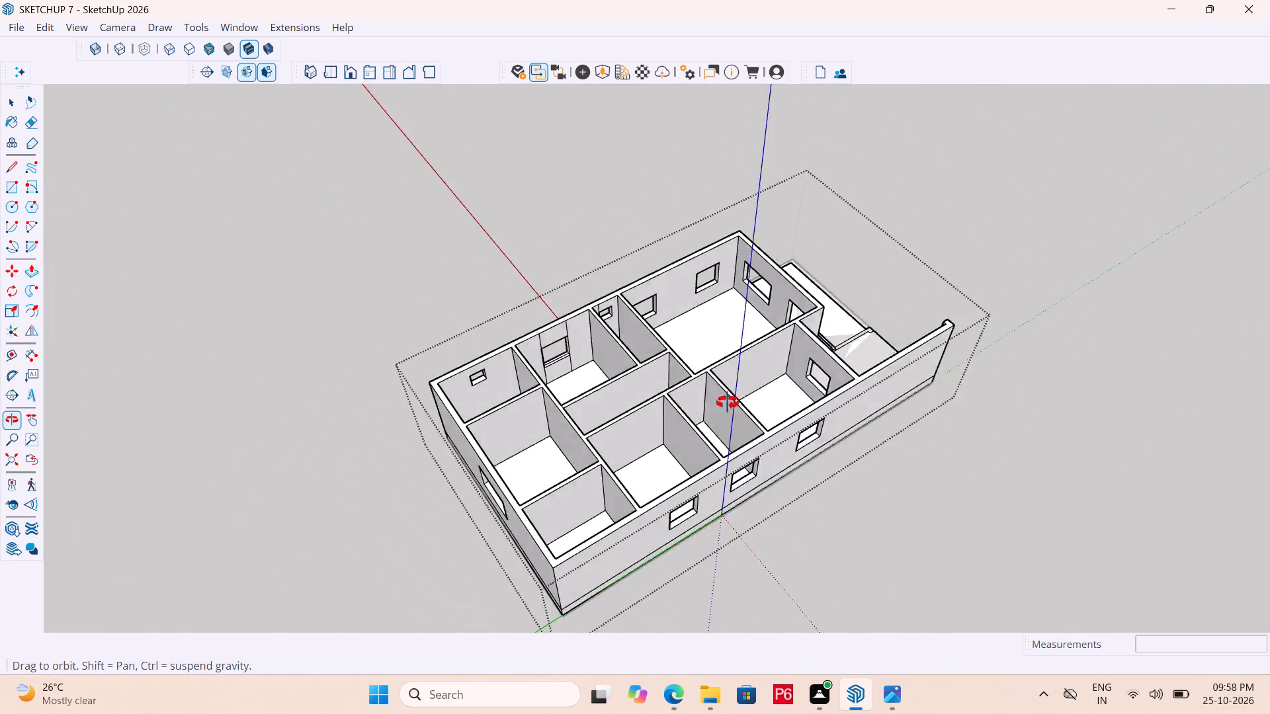
{"action": "middle_click_drag", "start_coordinate": [728, 403], "coordinate": [143, 422]}
{"action": "scroll", "coordinate": [622, 338], "scroll_direction": "up", "scroll_amount": 1}
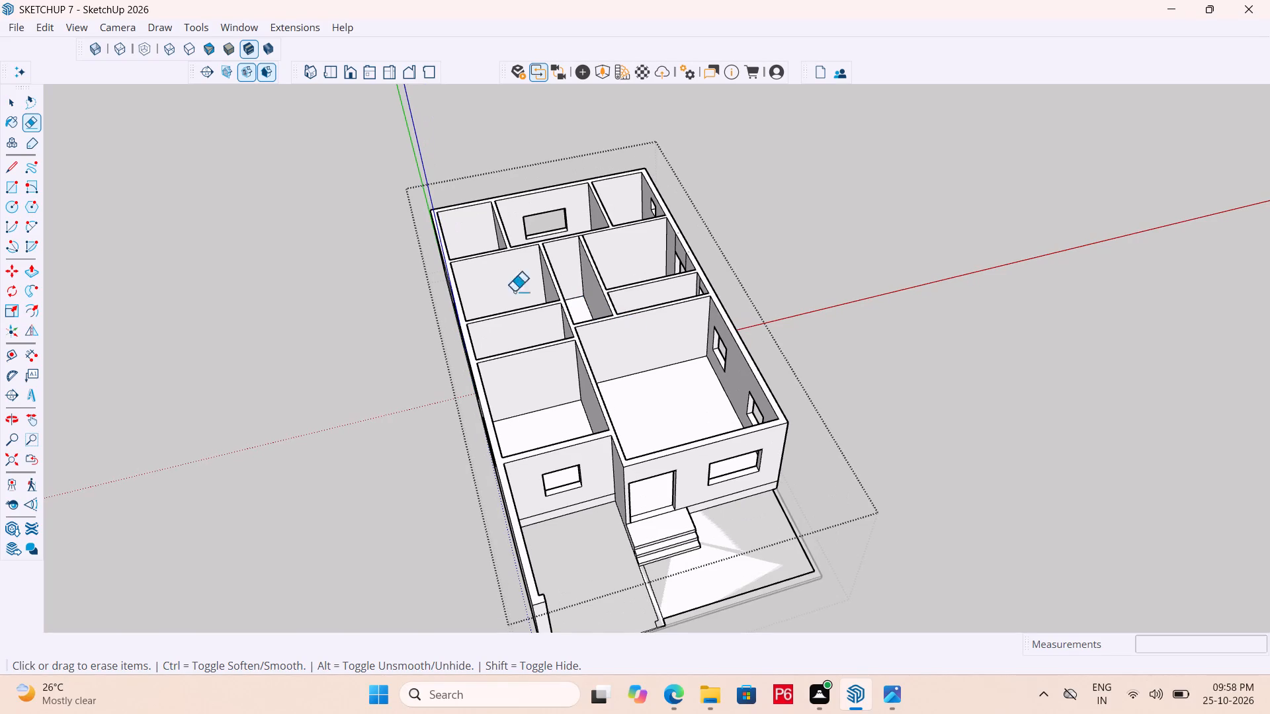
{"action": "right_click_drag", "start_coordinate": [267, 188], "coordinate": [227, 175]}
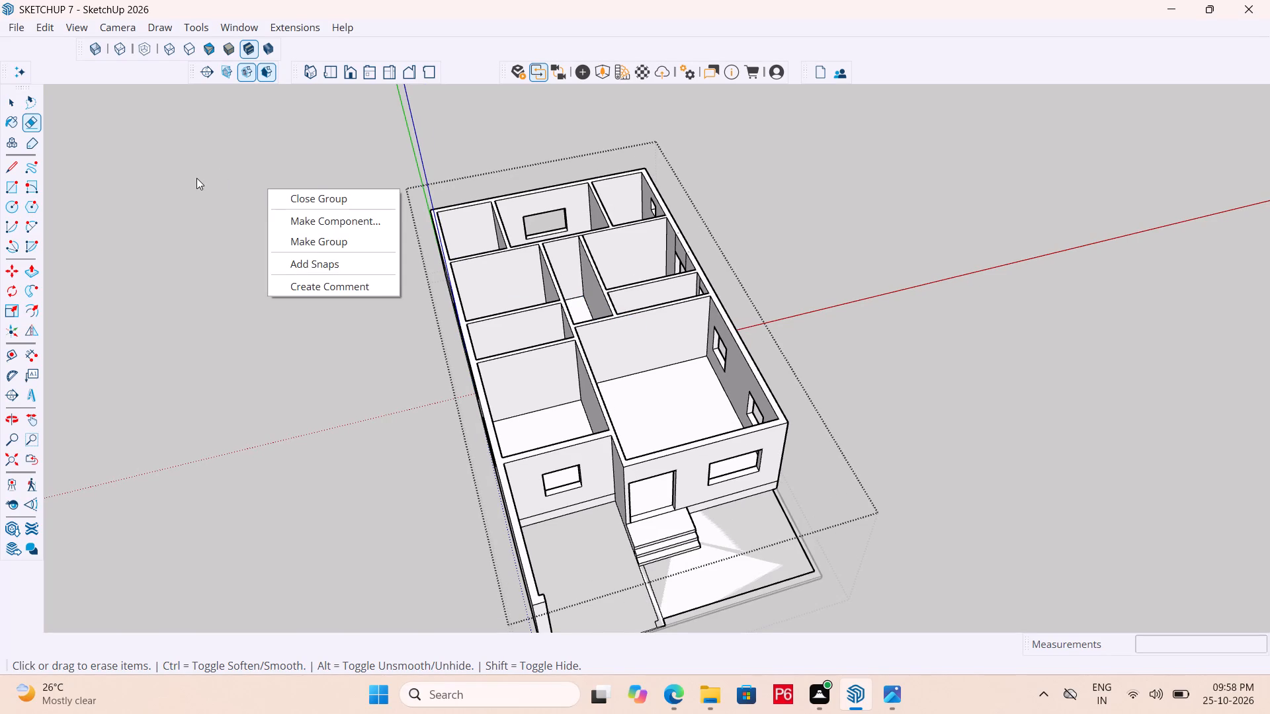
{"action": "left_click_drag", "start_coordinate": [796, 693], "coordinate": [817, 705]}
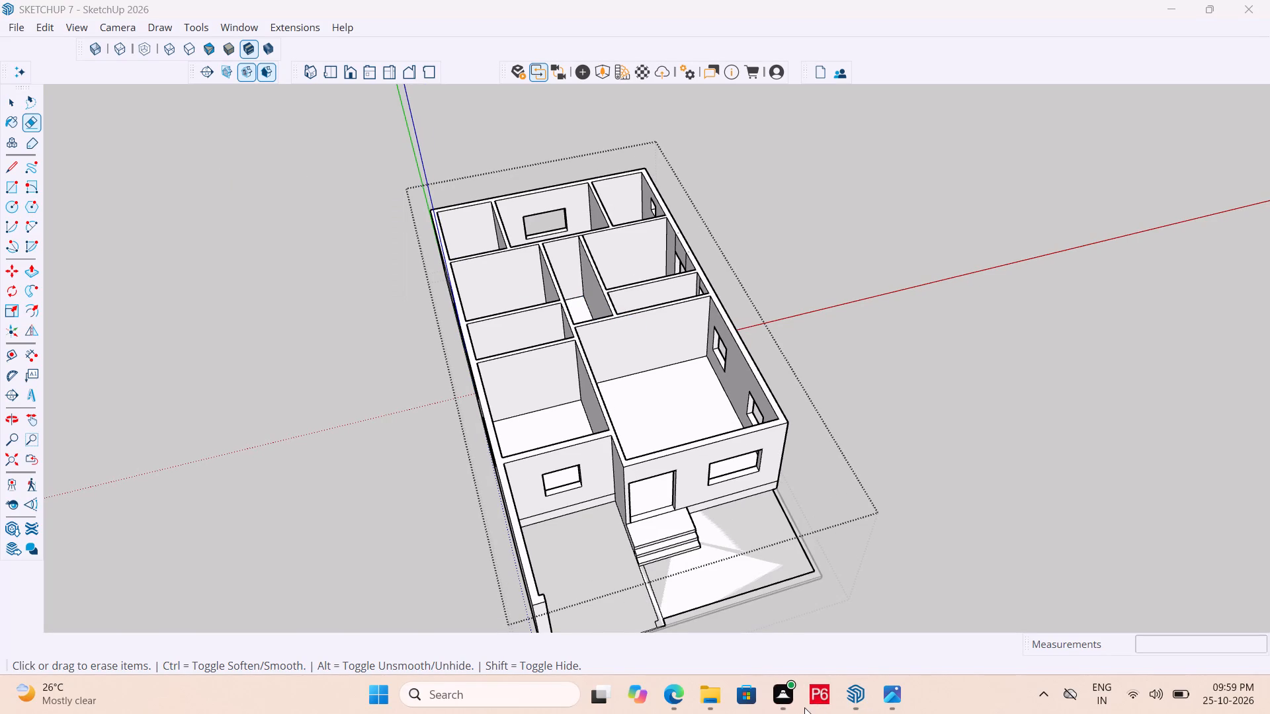
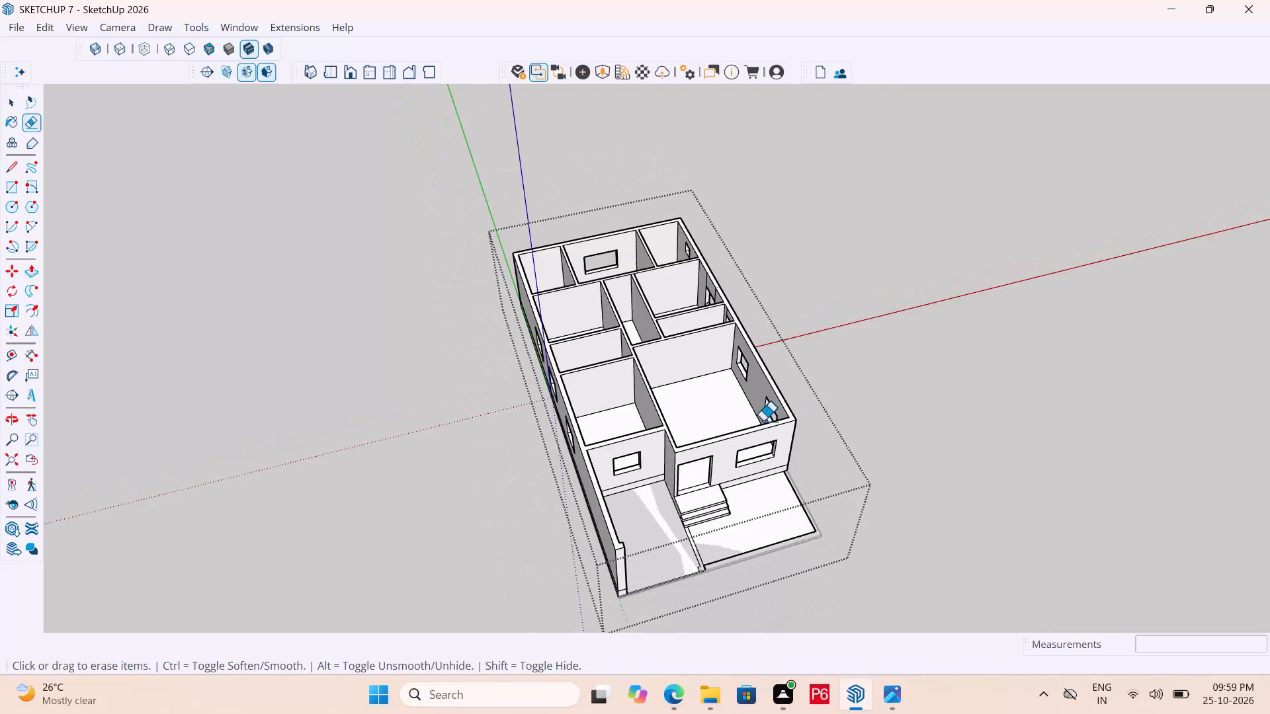
Push/Pull the narrow strip between the car parking and front lawn up 6", and another 11' 6" to the house wall top.
{"action": "middle_click_drag", "start_coordinate": [717, 436], "coordinate": [473, 422]}
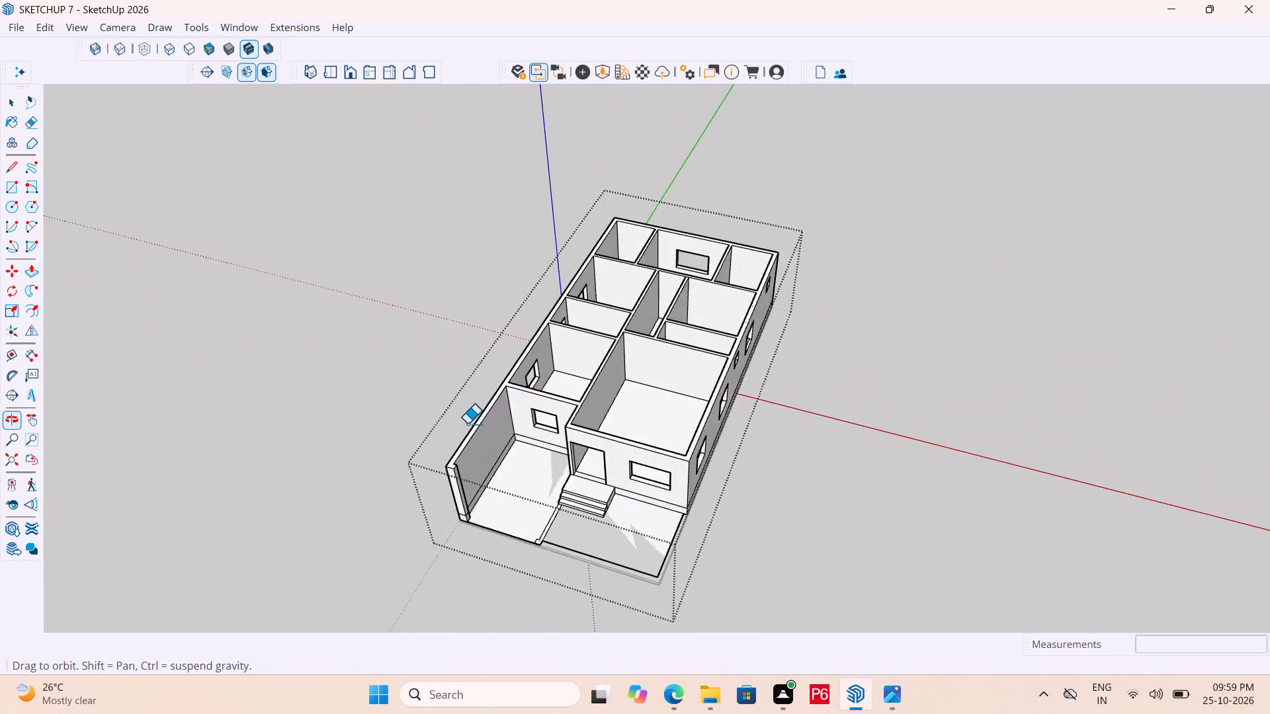
{"action": "scroll", "coordinate": [471, 422], "scroll_direction": "up", "scroll_amount": 4}
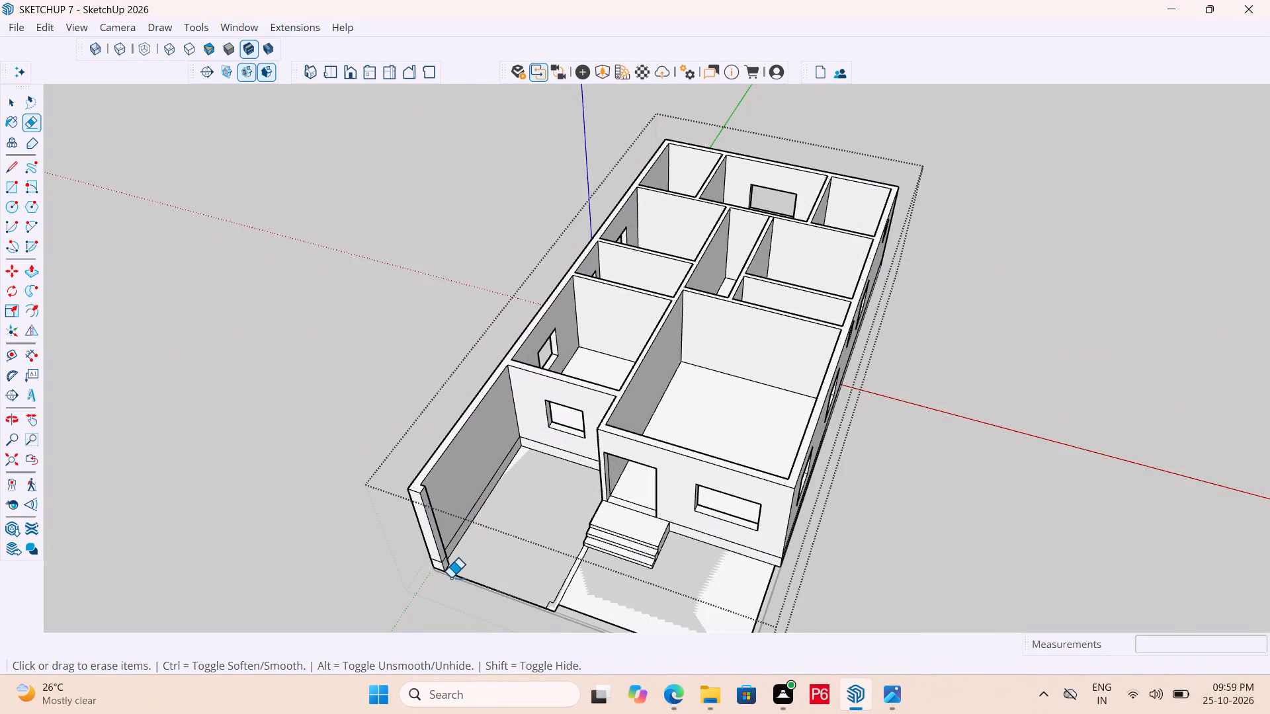
{"action": "middle_click_drag", "start_coordinate": [450, 578], "coordinate": [448, 492]}
{"action": "scroll", "coordinate": [468, 440], "scroll_direction": "down", "scroll_amount": 4}
{"action": "middle_click_drag", "start_coordinate": [539, 592], "coordinate": [471, 648]}
{"action": "scroll", "coordinate": [464, 537], "scroll_direction": "up", "scroll_amount": 8}
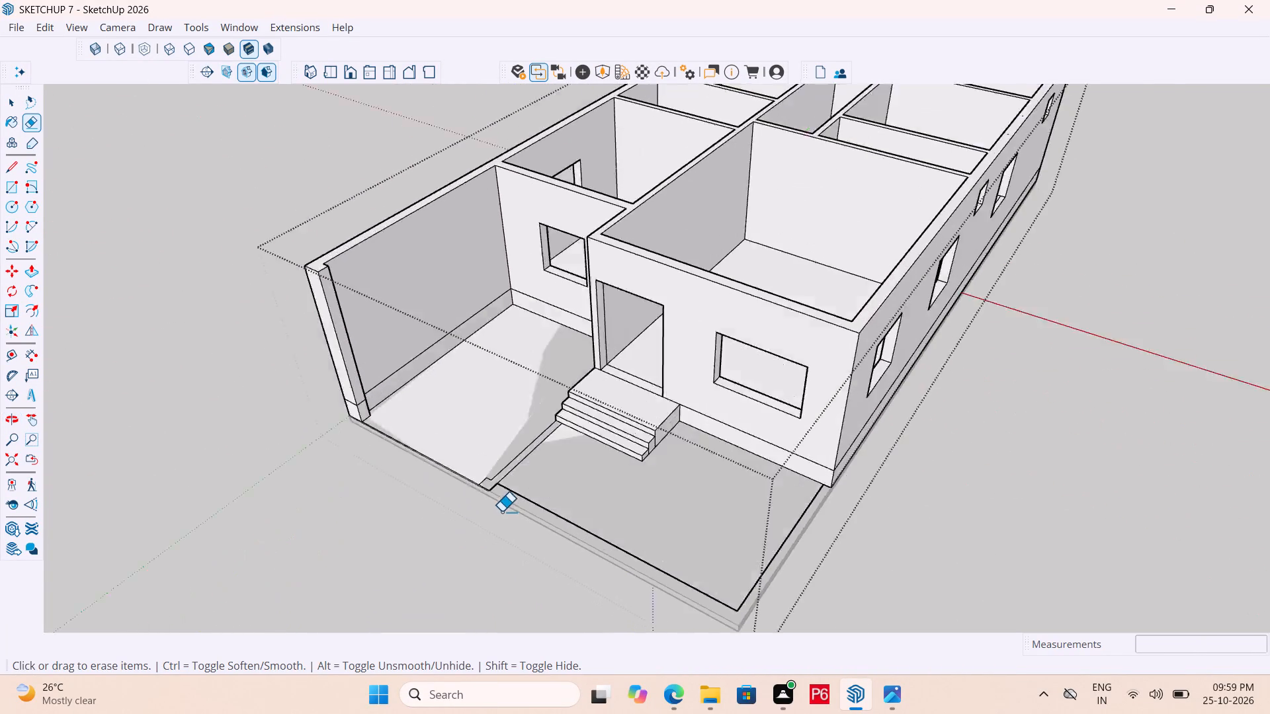
{"action": "scroll", "coordinate": [501, 512], "scroll_direction": "up", "scroll_amount": 5}
{"action": "key", "text": "p"}
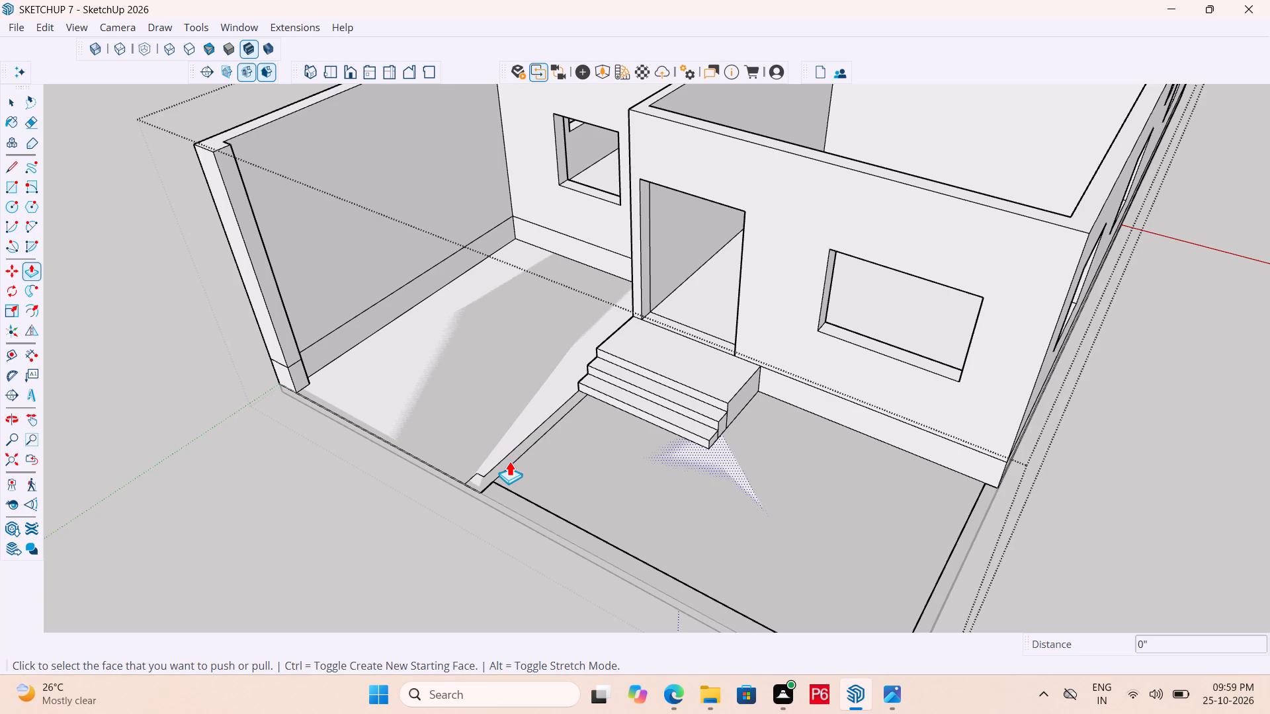
{"action": "left_click", "coordinate": [509, 461]}
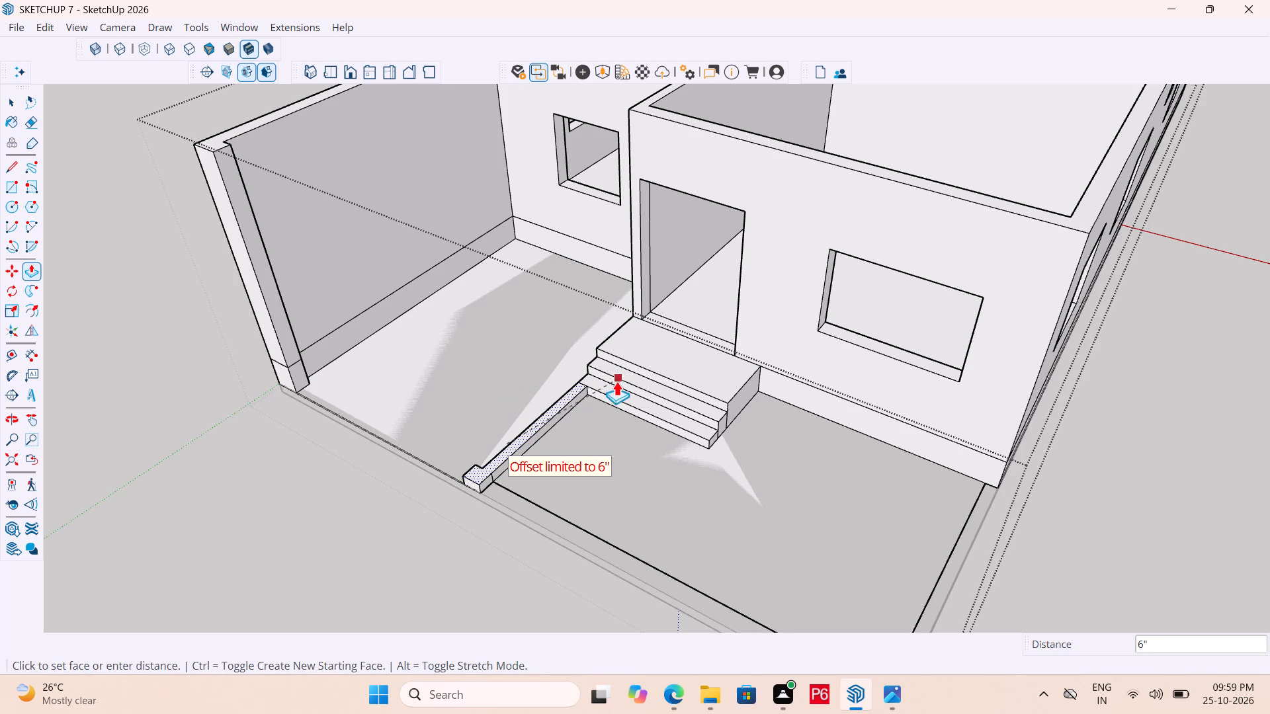
{"action": "left_click", "coordinate": [616, 384]}
{"action": "left_click", "coordinate": [535, 426]}
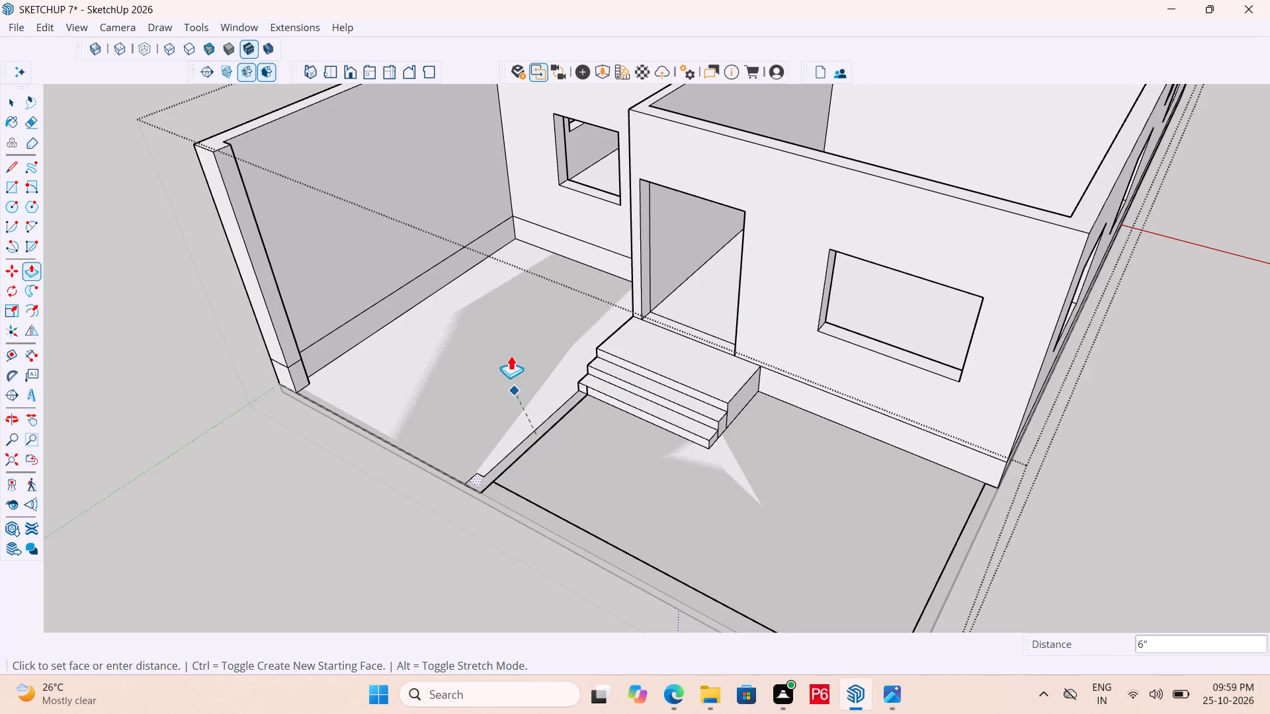
{"action": "left_click", "coordinate": [840, 157]}
Draw a line from the entrance opening's top corner to the adjacent wall edge, and a vertical line from that corner to the wall top.
{"action": "middle_click_drag", "start_coordinate": [781, 268], "coordinate": [507, 299]}
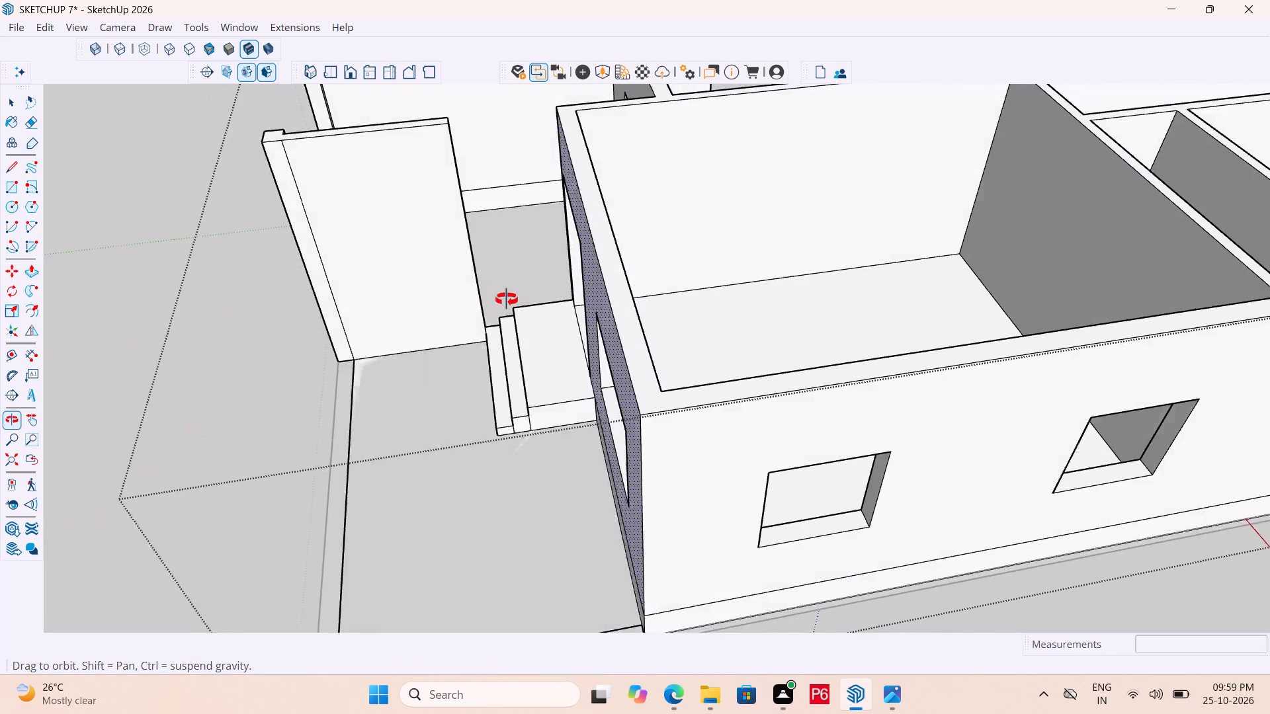
{"action": "middle_click_drag", "start_coordinate": [507, 299], "coordinate": [825, 304]}
{"action": "scroll", "coordinate": [650, 176], "scroll_direction": "up", "scroll_amount": 4}
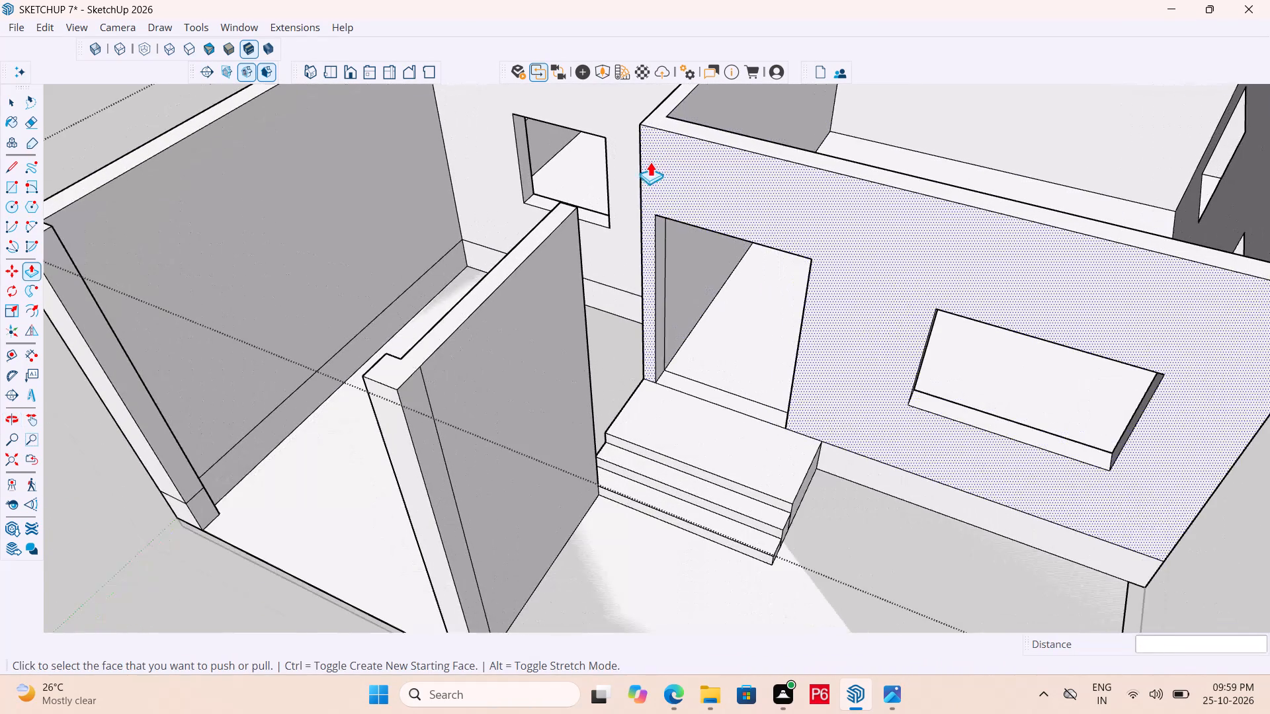
{"action": "key", "text": "l"}
{"action": "left_click_drag", "start_coordinate": [664, 219], "coordinate": [650, 214]}
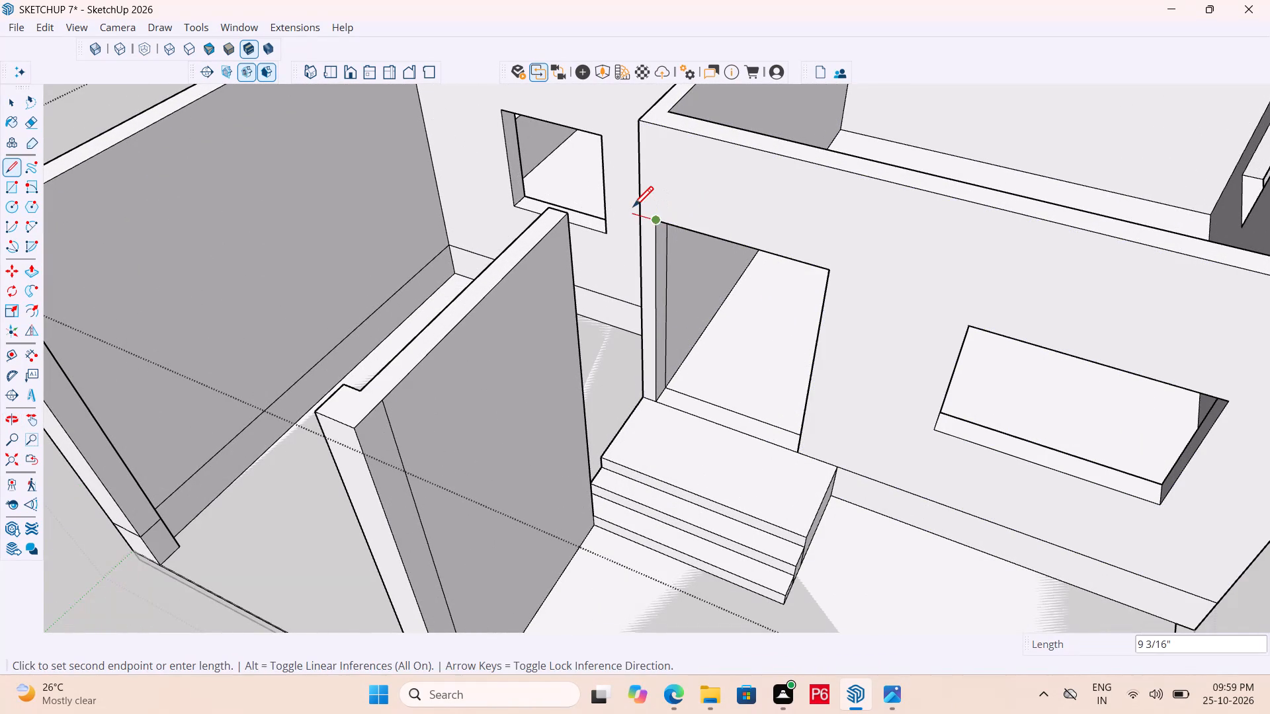
{"action": "left_click", "coordinate": [638, 210]}
{"action": "key", "text": "space"}
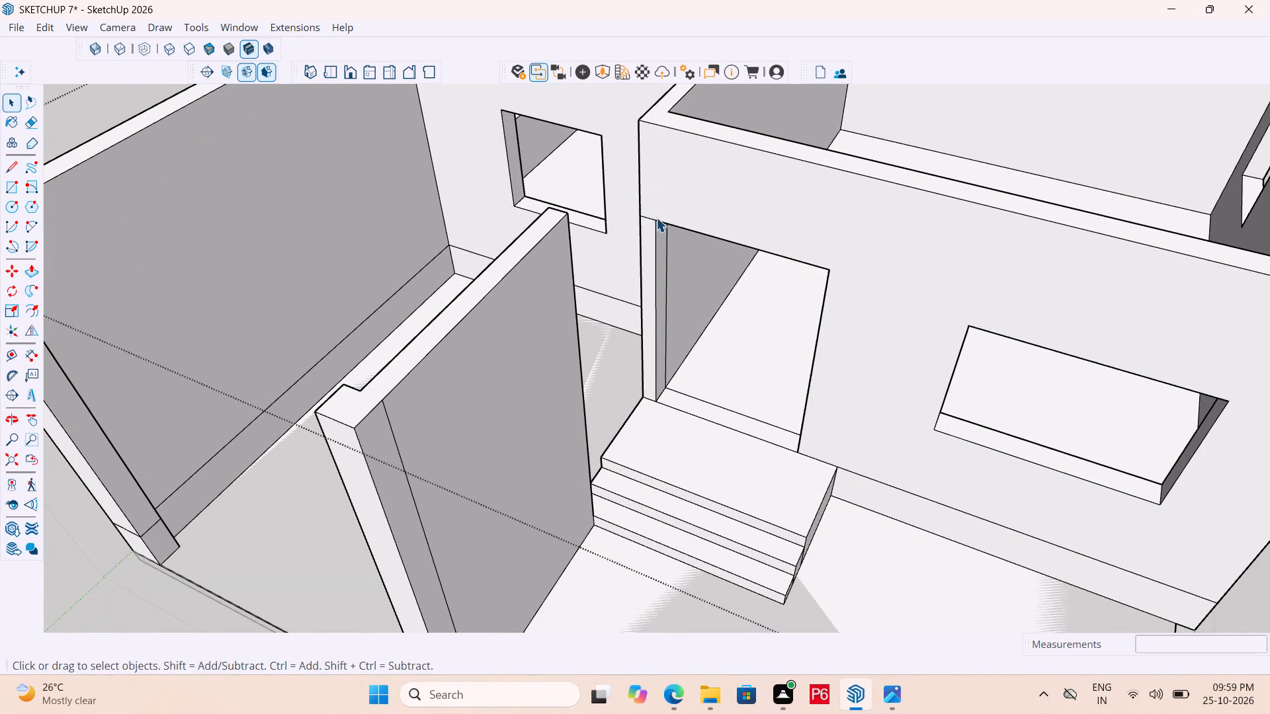
{"action": "key", "text": "l"}
{"action": "left_click_drag", "start_coordinate": [657, 220], "coordinate": [658, 214]}
{"action": "left_click", "coordinate": [663, 129]}
{"action": "key", "text": "space"}
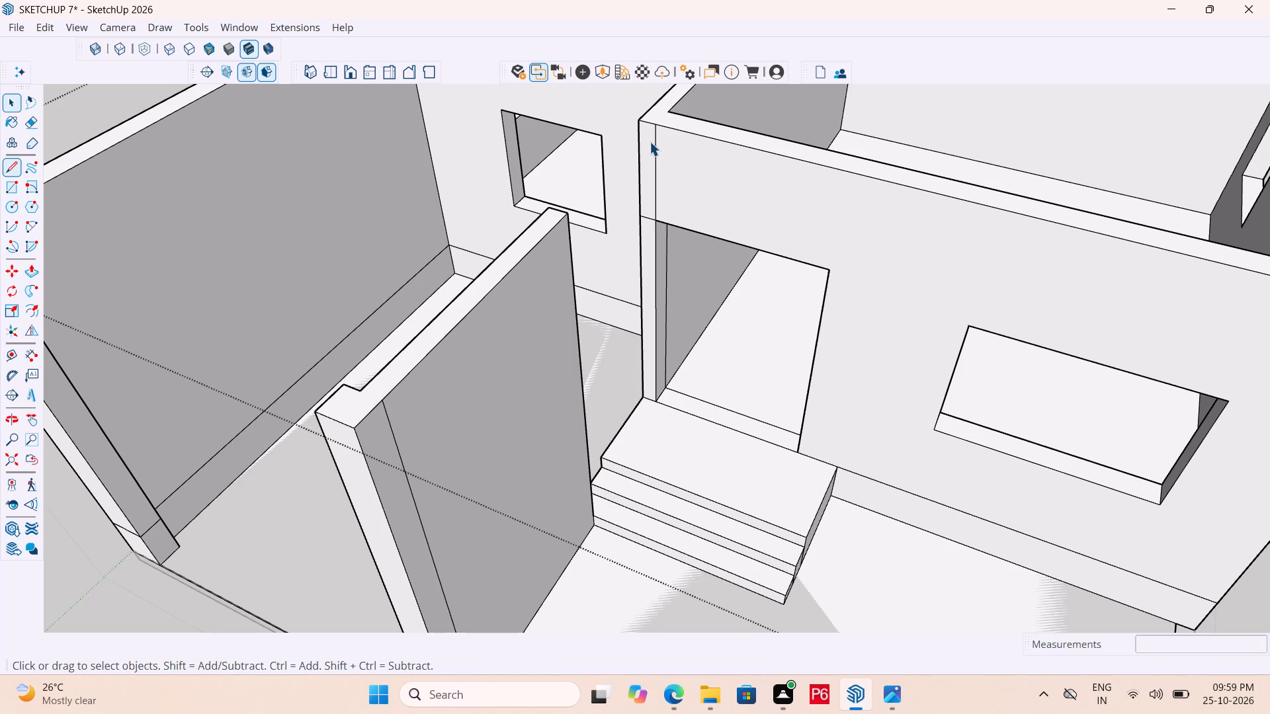
Push/Pull the outlined area beside the entrance 4' 6" to meet the new parking wall, bridging the gap above the steps.
{"action": "key", "text": "p"}
{"action": "left_click", "coordinate": [643, 153]}
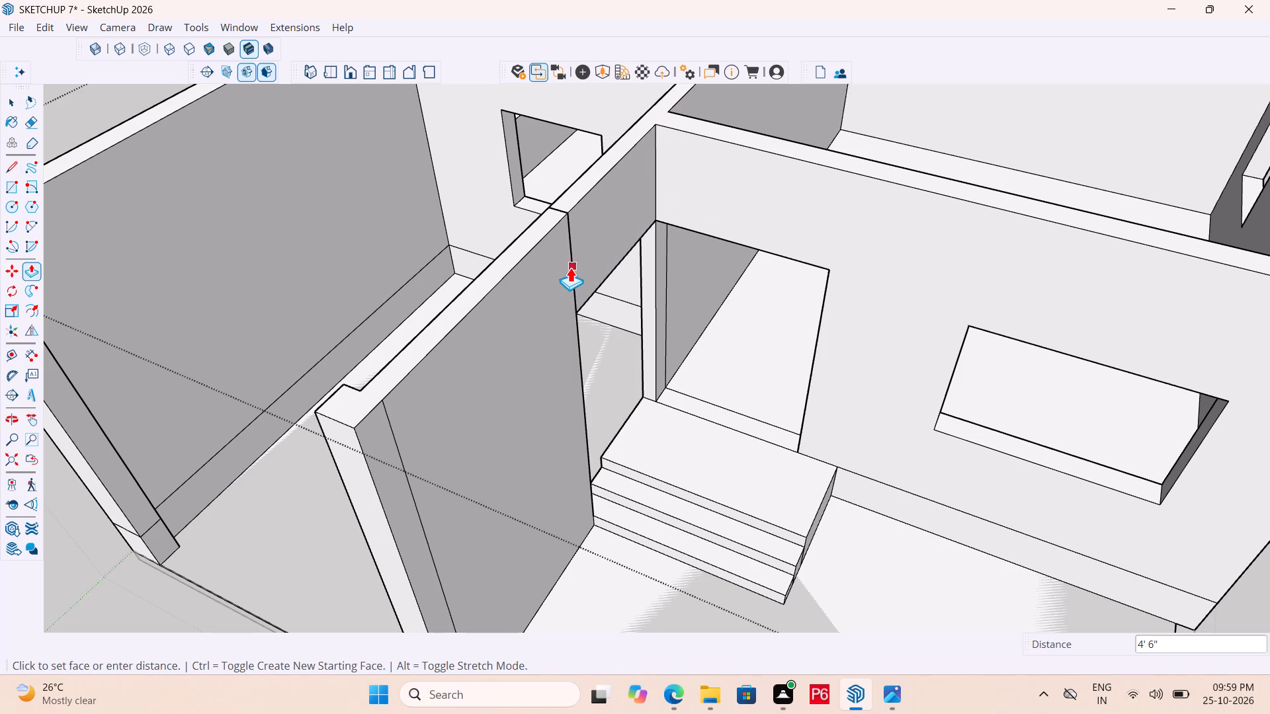
{"action": "left_click", "coordinate": [575, 263]}
Erase the seam lines where the bridging piece meets the parking wall on both sides and along the top, and save the model.
{"action": "key", "text": "e"}
{"action": "left_click_drag", "start_coordinate": [581, 229], "coordinate": [574, 234]}
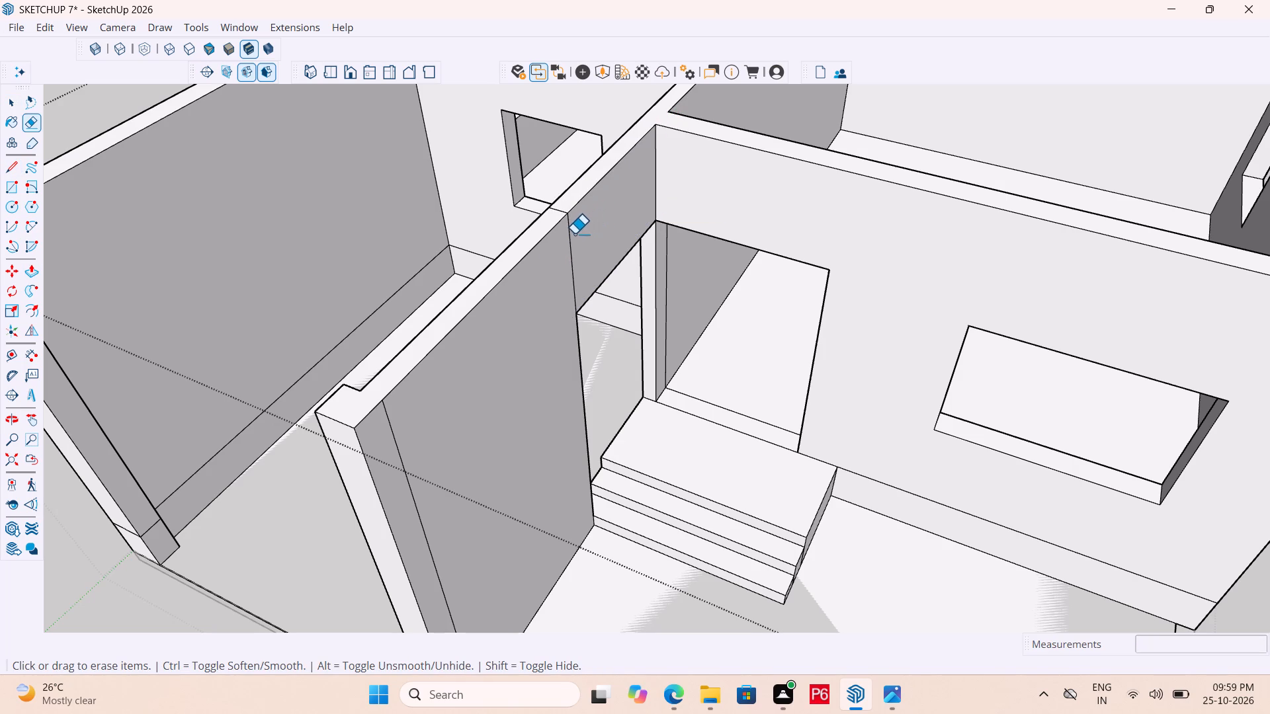
{"action": "left_click_drag", "start_coordinate": [574, 234], "coordinate": [572, 236]}
{"action": "left_click_drag", "start_coordinate": [575, 229], "coordinate": [570, 237]}
{"action": "scroll", "coordinate": [560, 213], "scroll_direction": "up", "scroll_amount": 4}
{"action": "left_click", "coordinate": [562, 210]}
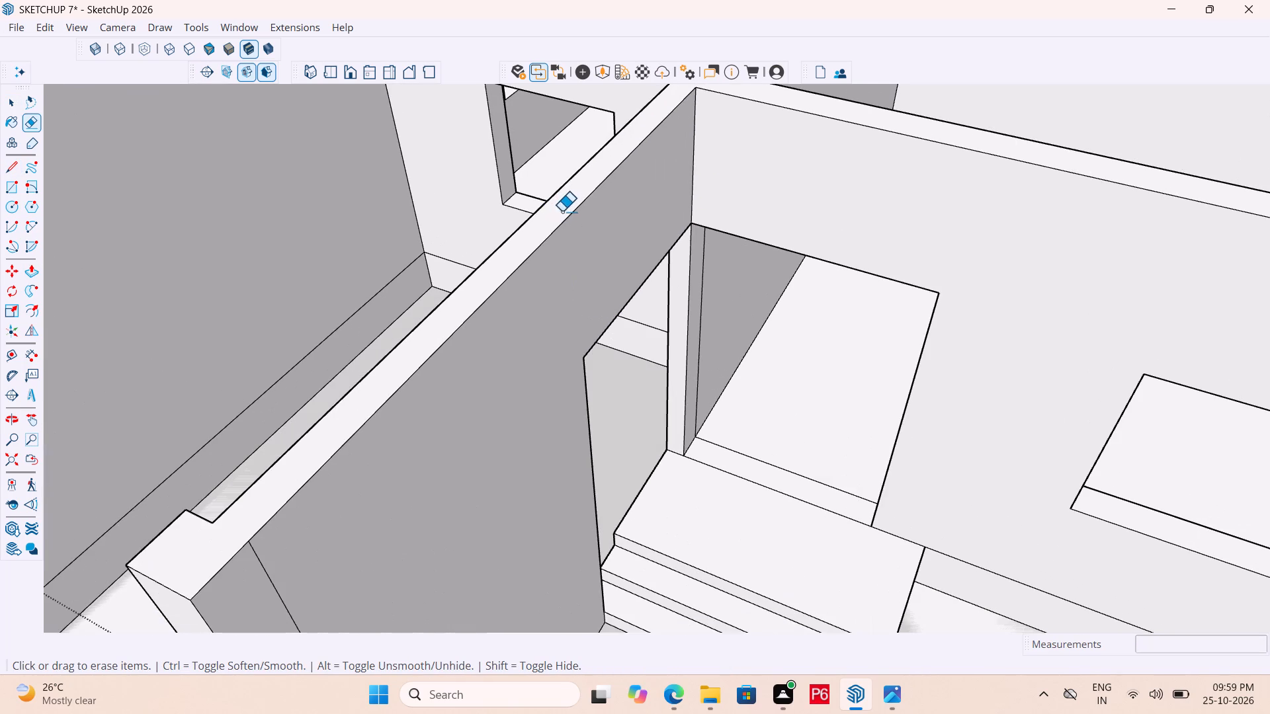
{"action": "middle_click_drag", "start_coordinate": [485, 276], "coordinate": [944, 262]}
{"action": "left_click_drag", "start_coordinate": [412, 409], "coordinate": [394, 413]}
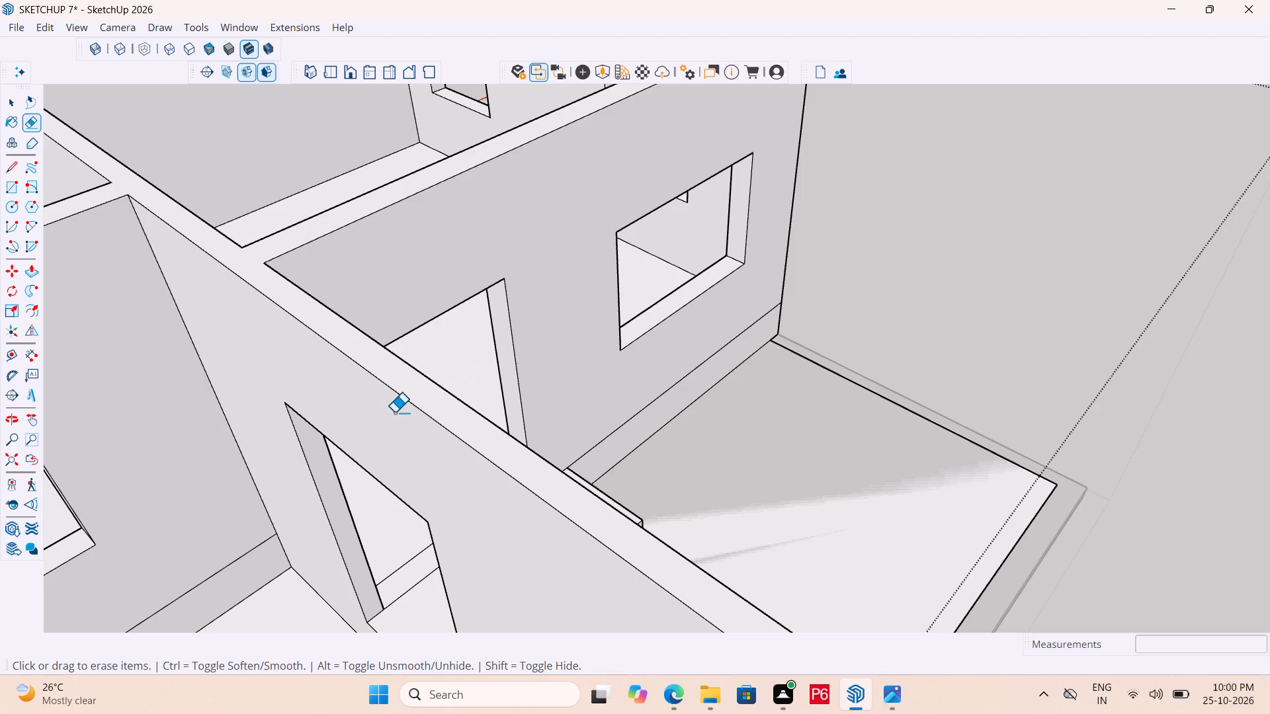
{"action": "key", "text": "ctrl+s"}
{"action": "key", "text": "ctrl+s"}
{"action": "key", "text": "ctrl+s"}
Examine the new parking wall and the whole house from the parking side and front, and save the model.
{"action": "scroll", "coordinate": [601, 377], "scroll_direction": "down", "scroll_amount": 7}
{"action": "scroll", "coordinate": [697, 387], "scroll_direction": "down", "scroll_amount": 4}
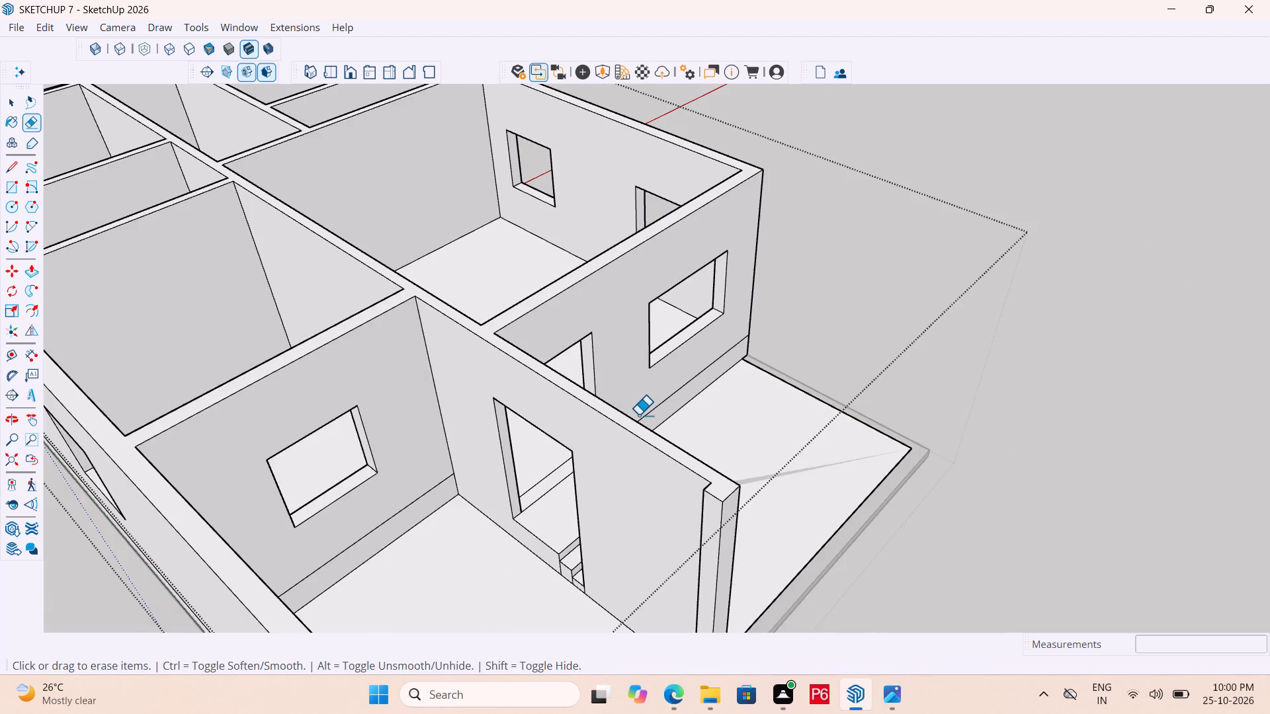
{"action": "scroll", "coordinate": [639, 442], "scroll_direction": "down", "scroll_amount": 3}
{"action": "middle_click_drag", "start_coordinate": [661, 458], "coordinate": [114, 489]}
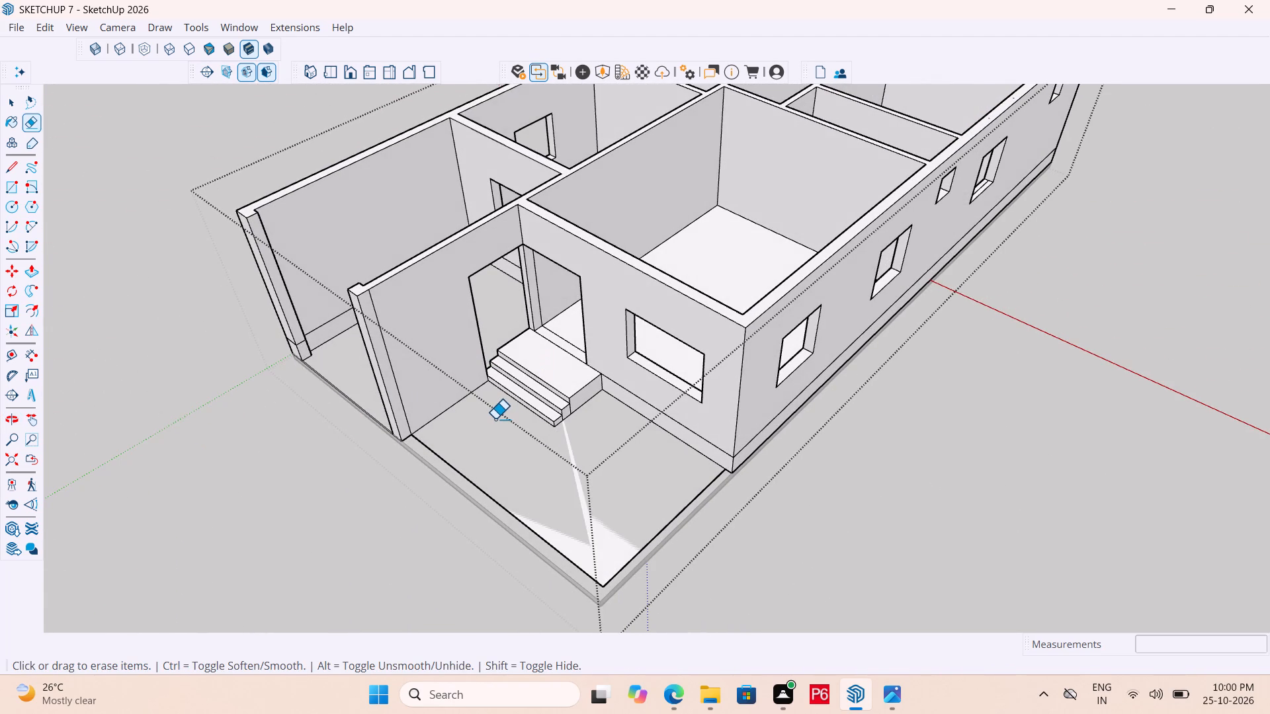
{"action": "scroll", "coordinate": [519, 409], "scroll_direction": "down", "scroll_amount": 4}
{"action": "middle_click_drag", "start_coordinate": [640, 518], "coordinate": [565, 527]}
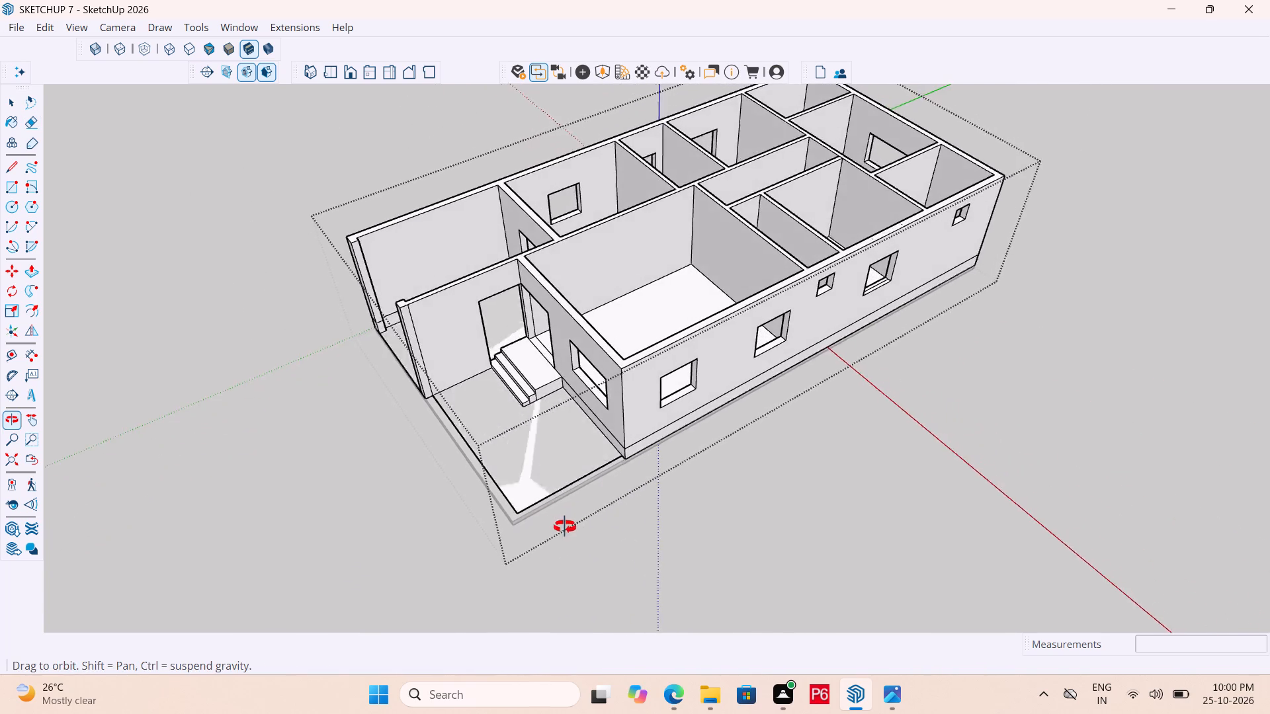
{"action": "middle_click_drag", "start_coordinate": [565, 527], "coordinate": [571, 526]}
{"action": "middle_click_drag", "start_coordinate": [658, 525], "coordinate": [691, 523]}
{"action": "scroll", "coordinate": [978, 457], "scroll_direction": "down", "scroll_amount": 4}
{"action": "middle_click_drag", "start_coordinate": [648, 457], "coordinate": [609, 454]}
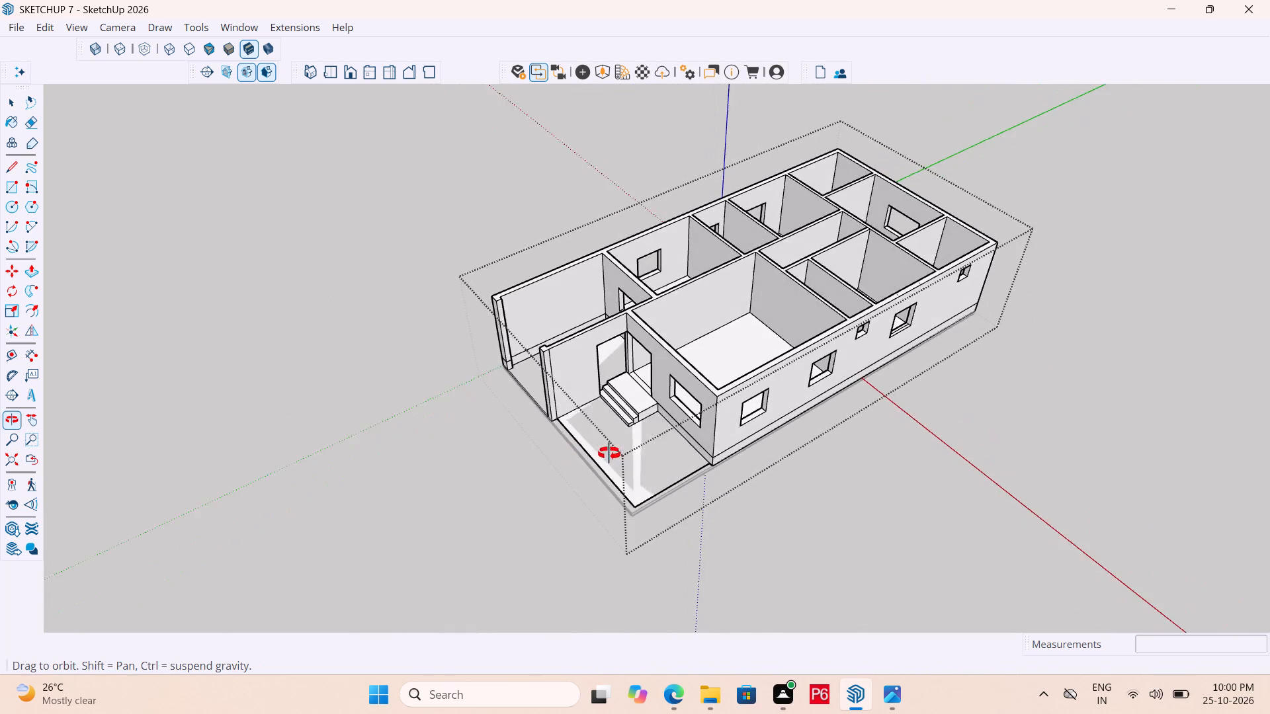
{"action": "middle_click_drag", "start_coordinate": [609, 454], "coordinate": [630, 446]}
{"action": "key", "text": "ctrl+s"}
{"action": "key", "text": "ctrl+s"}
{"action": "key", "text": "ctrl+s"}
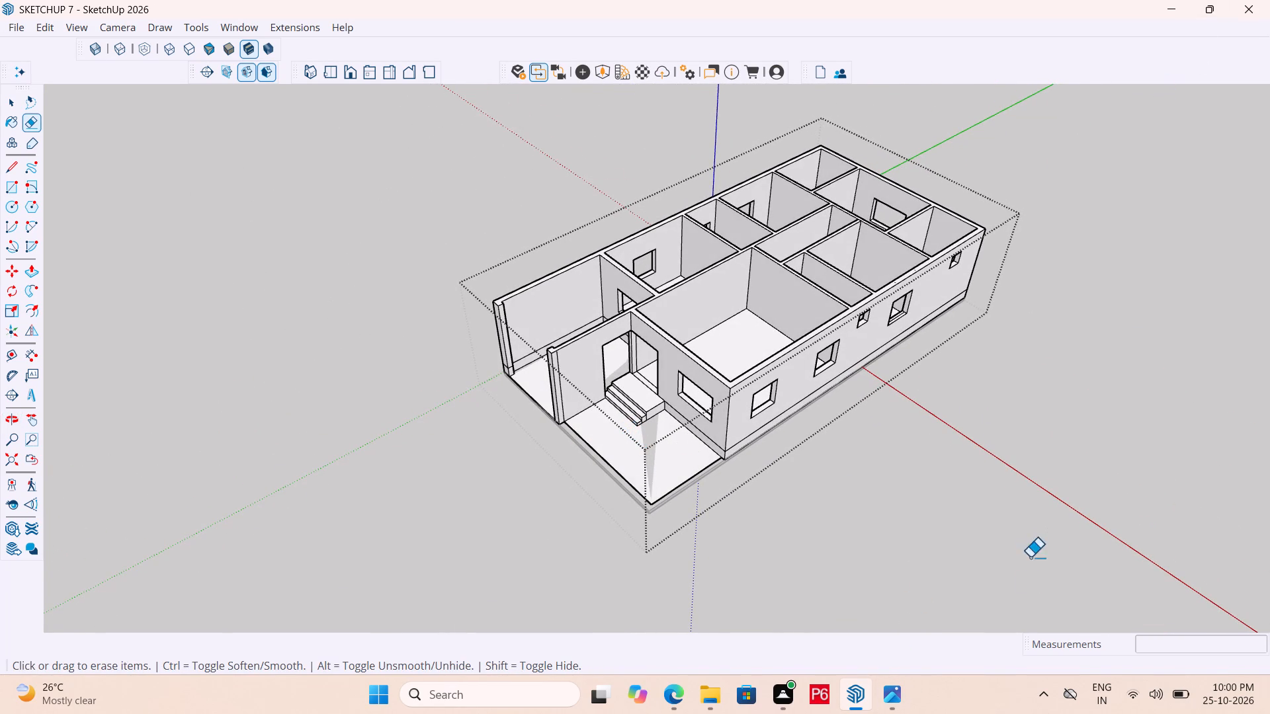
Check the floor plan image in Photos, return to SketchUp, and save the model.
{"action": "left_click", "coordinate": [888, 708]}
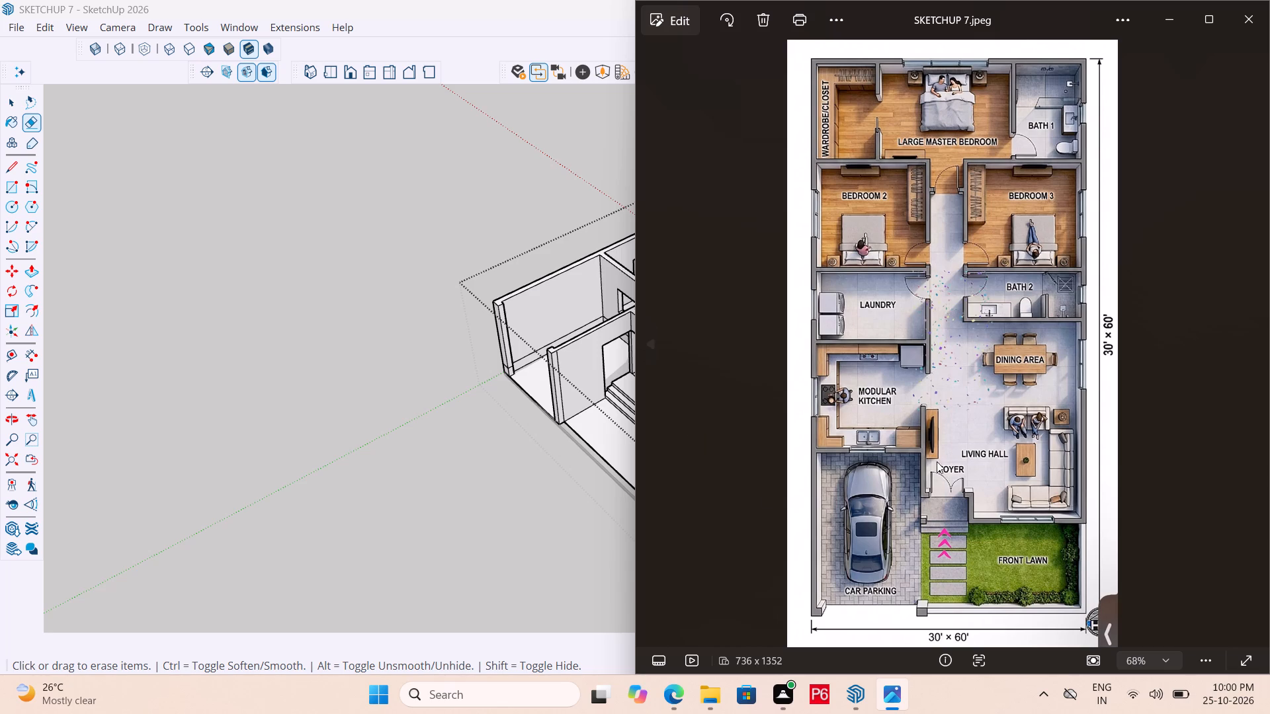
{"action": "left_click", "coordinate": [517, 167]}
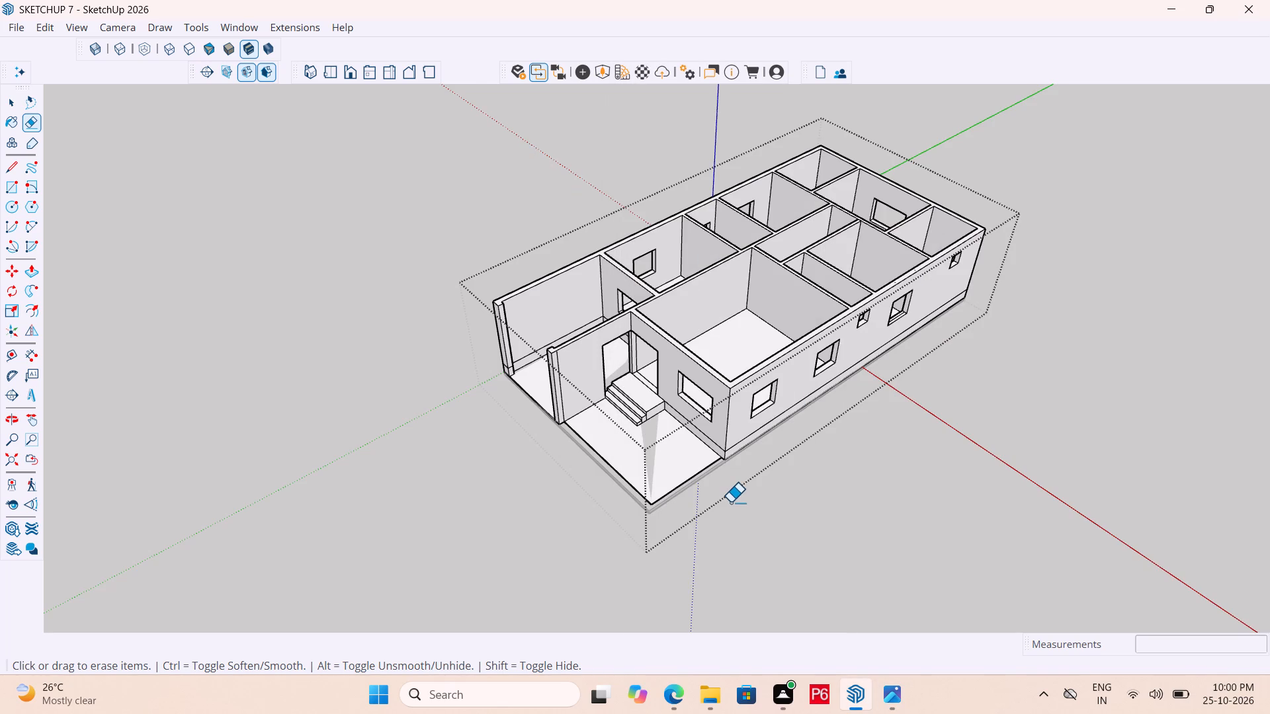
{"action": "key", "text": "ctrl+s"}
{"action": "key", "text": "ctrl+s"}
{"action": "key", "text": "ctrl+s"}
{"action": "key", "text": "ctrl+s"}
Close the house group's editing mode and save the model.
{"action": "middle_click_drag", "start_coordinate": [700, 508], "coordinate": [662, 550]}
{"action": "scroll", "coordinate": [535, 374], "scroll_direction": "down", "scroll_amount": 1}
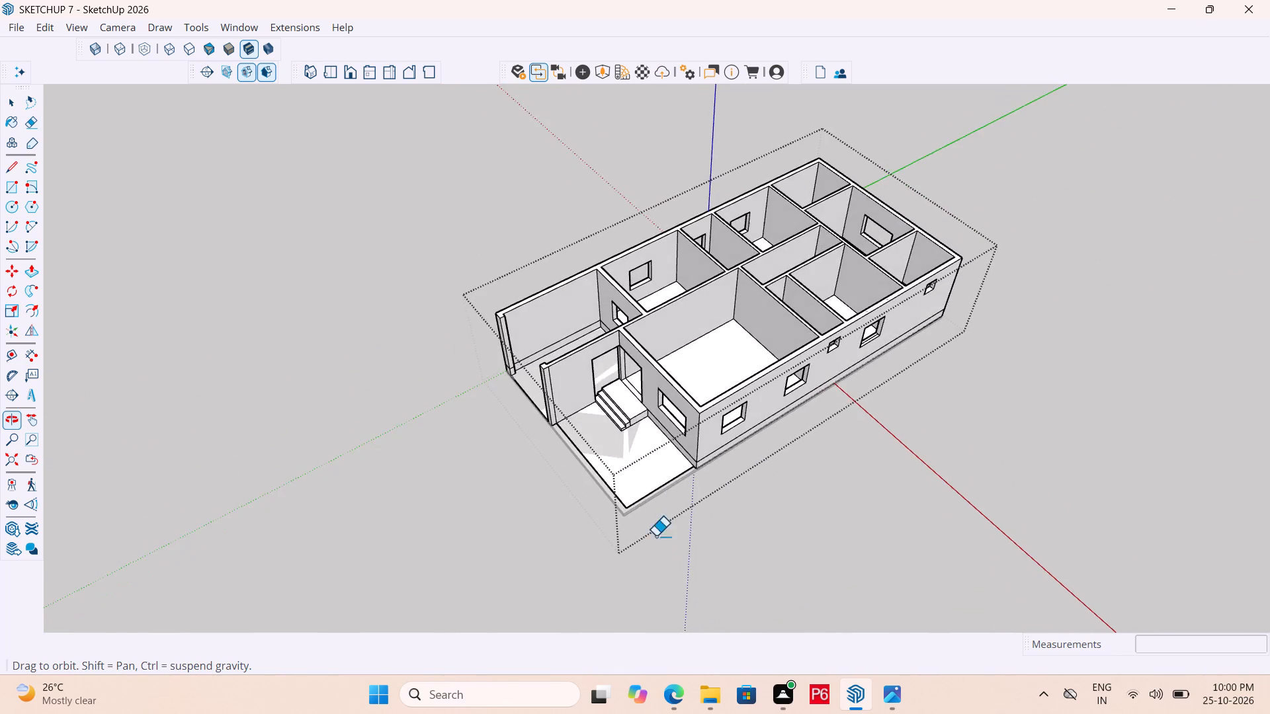
{"action": "scroll", "coordinate": [629, 430], "scroll_direction": "up", "scroll_amount": 5}
{"action": "key", "text": "space"}
{"action": "left_click", "coordinate": [880, 522]}
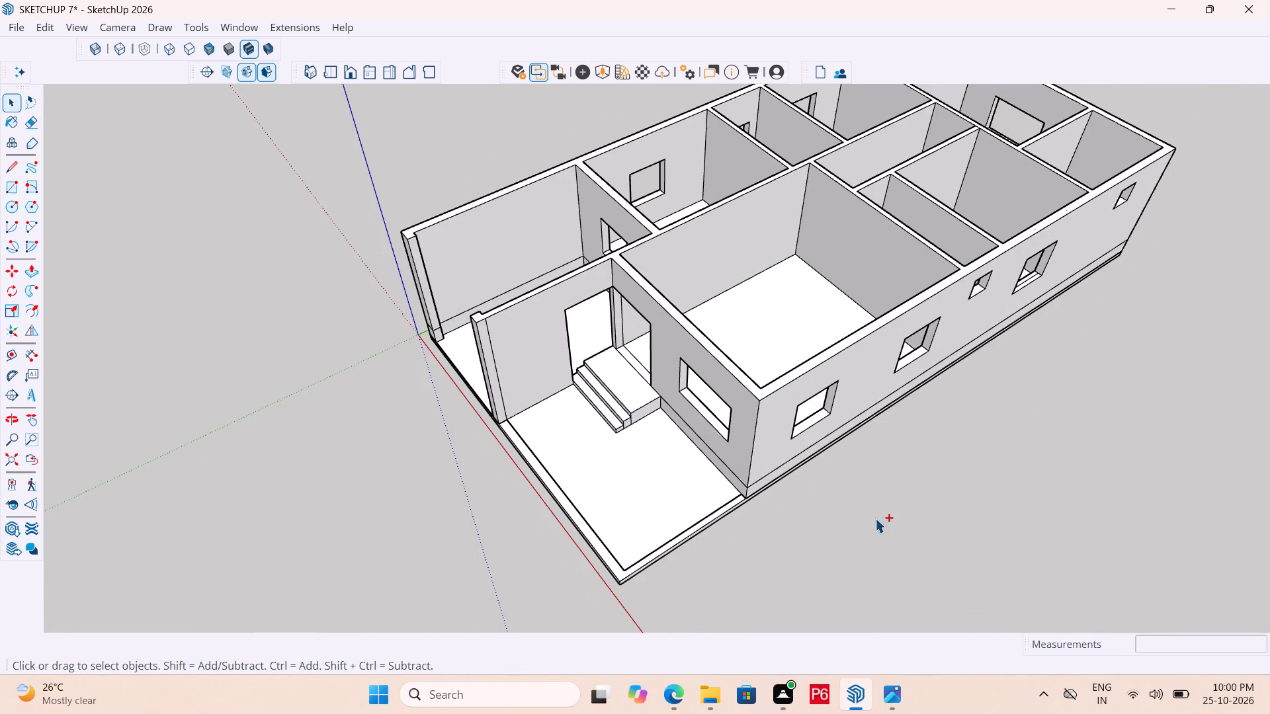
{"action": "key", "text": "ctrl+s"}
{"action": "key", "text": "ctrl+s"}
{"action": "key", "text": "ctrl+s"}
{"action": "key", "text": "ctrl+s"}
Reopen the house group for editing and select the Bedroom 3 floor face.
{"action": "left_click", "coordinate": [770, 402]}
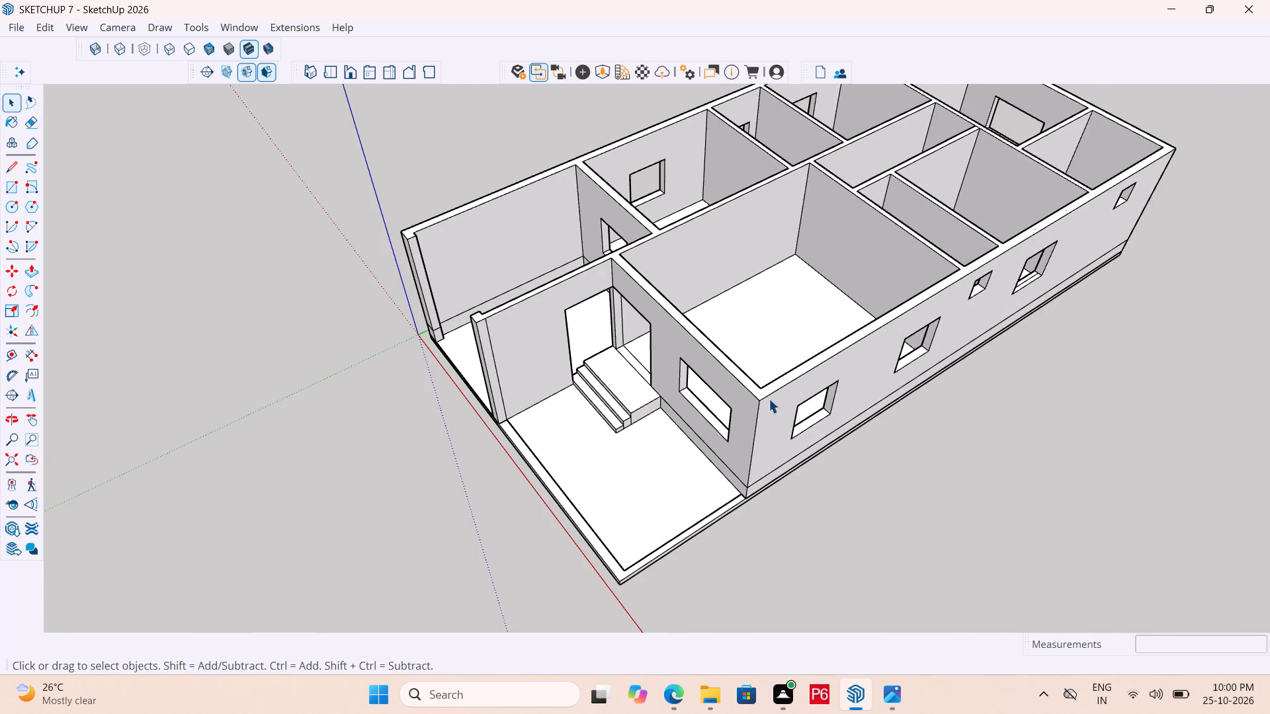
{"action": "double_click", "coordinate": [769, 399]}
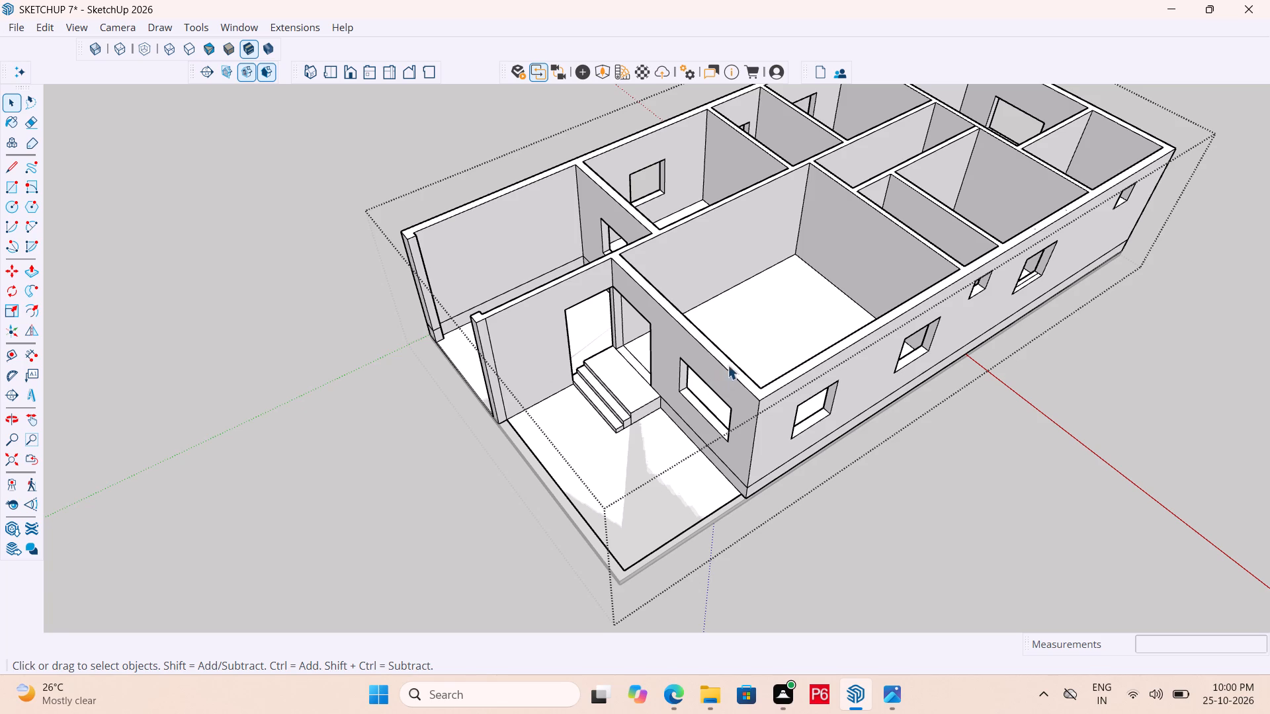
{"action": "left_click", "coordinate": [766, 331]}
{"action": "scroll", "coordinate": [668, 504], "scroll_direction": "down", "scroll_amount": 5}
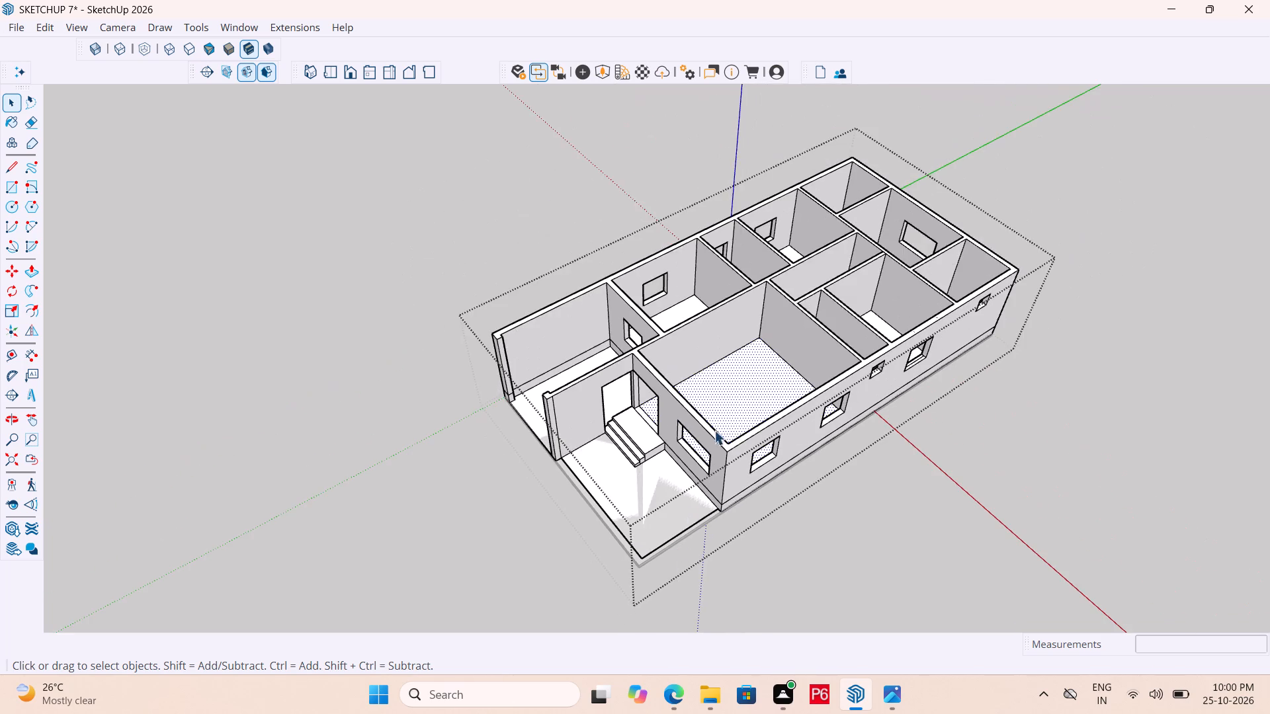
{"action": "middle_click_drag", "start_coordinate": [749, 377], "coordinate": [776, 473]}
{"action": "left_click", "coordinate": [884, 315]}
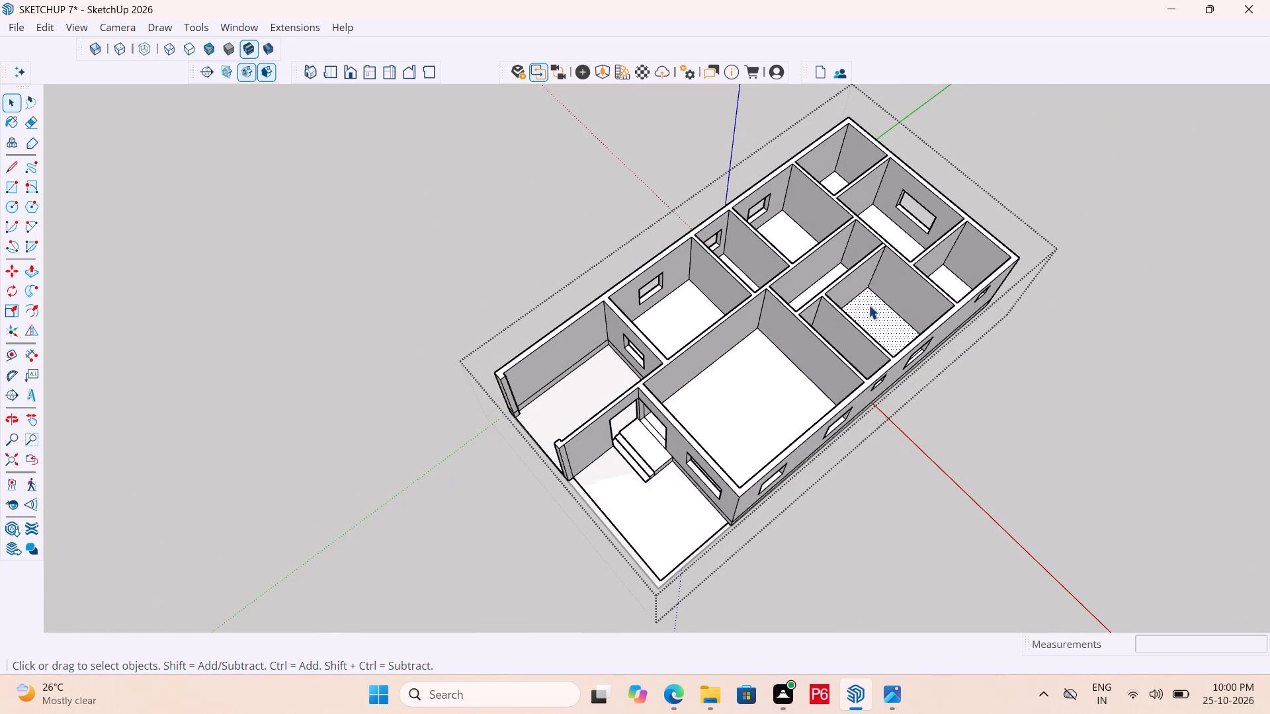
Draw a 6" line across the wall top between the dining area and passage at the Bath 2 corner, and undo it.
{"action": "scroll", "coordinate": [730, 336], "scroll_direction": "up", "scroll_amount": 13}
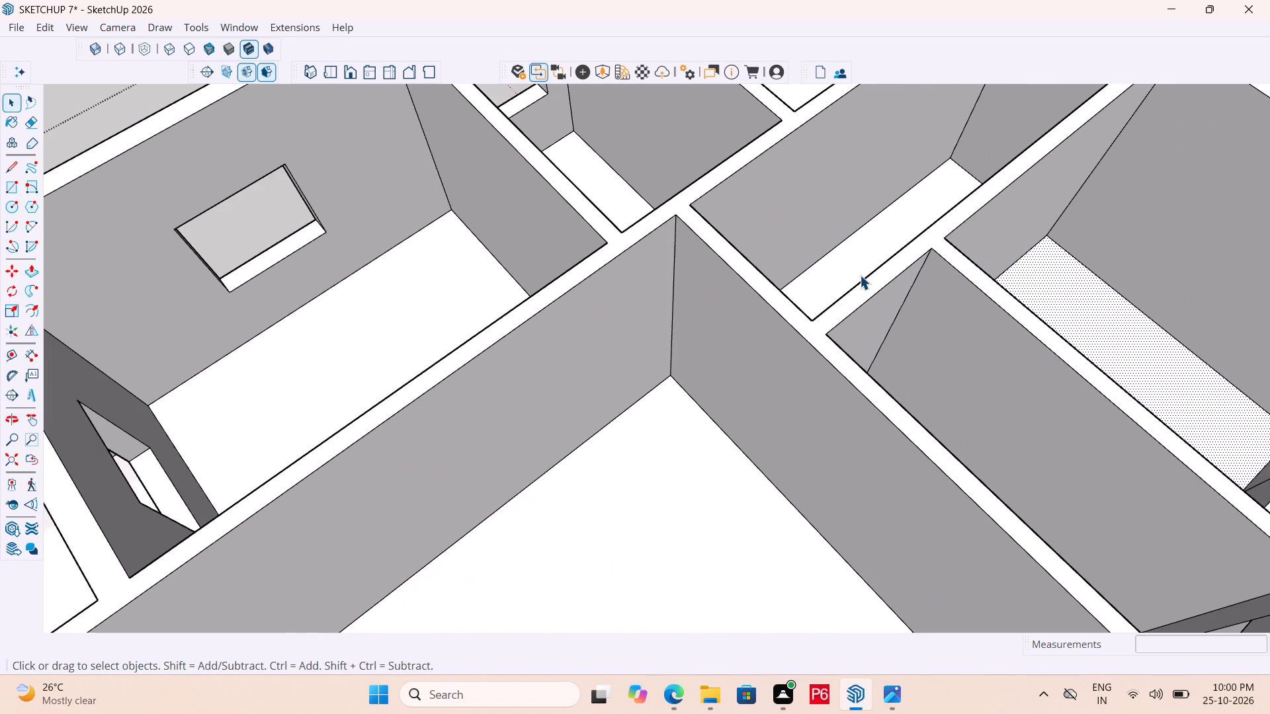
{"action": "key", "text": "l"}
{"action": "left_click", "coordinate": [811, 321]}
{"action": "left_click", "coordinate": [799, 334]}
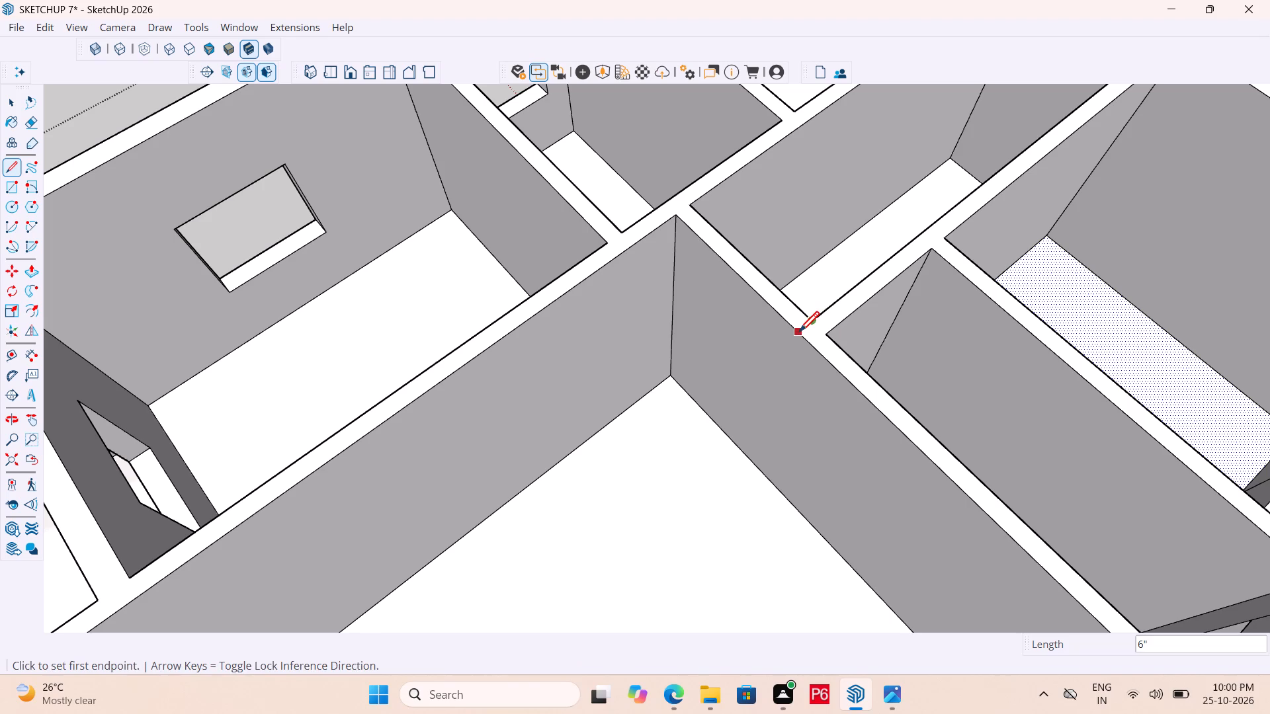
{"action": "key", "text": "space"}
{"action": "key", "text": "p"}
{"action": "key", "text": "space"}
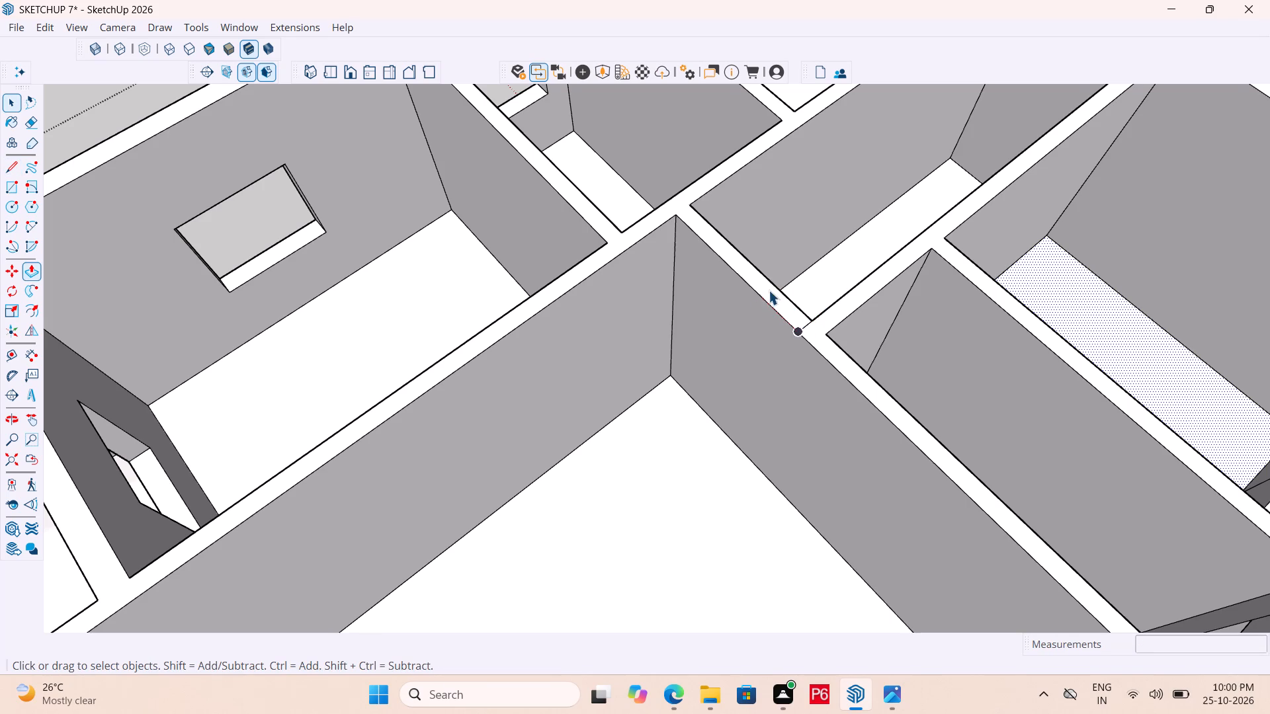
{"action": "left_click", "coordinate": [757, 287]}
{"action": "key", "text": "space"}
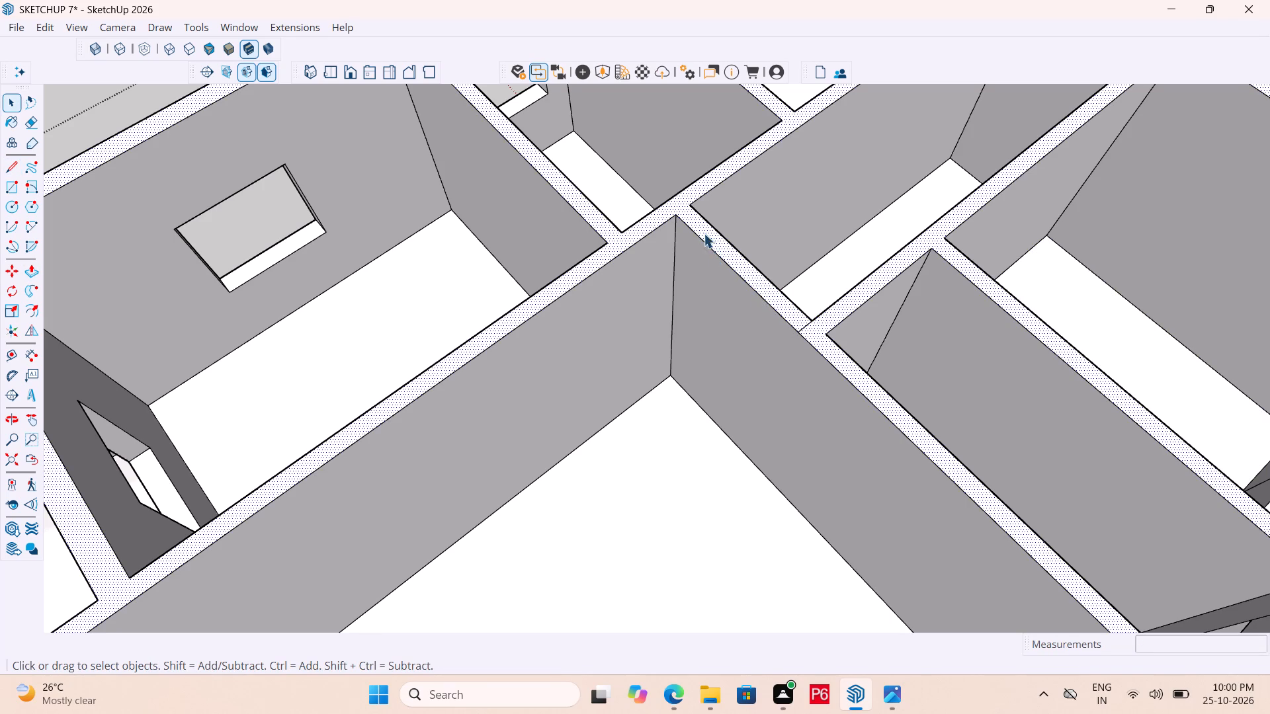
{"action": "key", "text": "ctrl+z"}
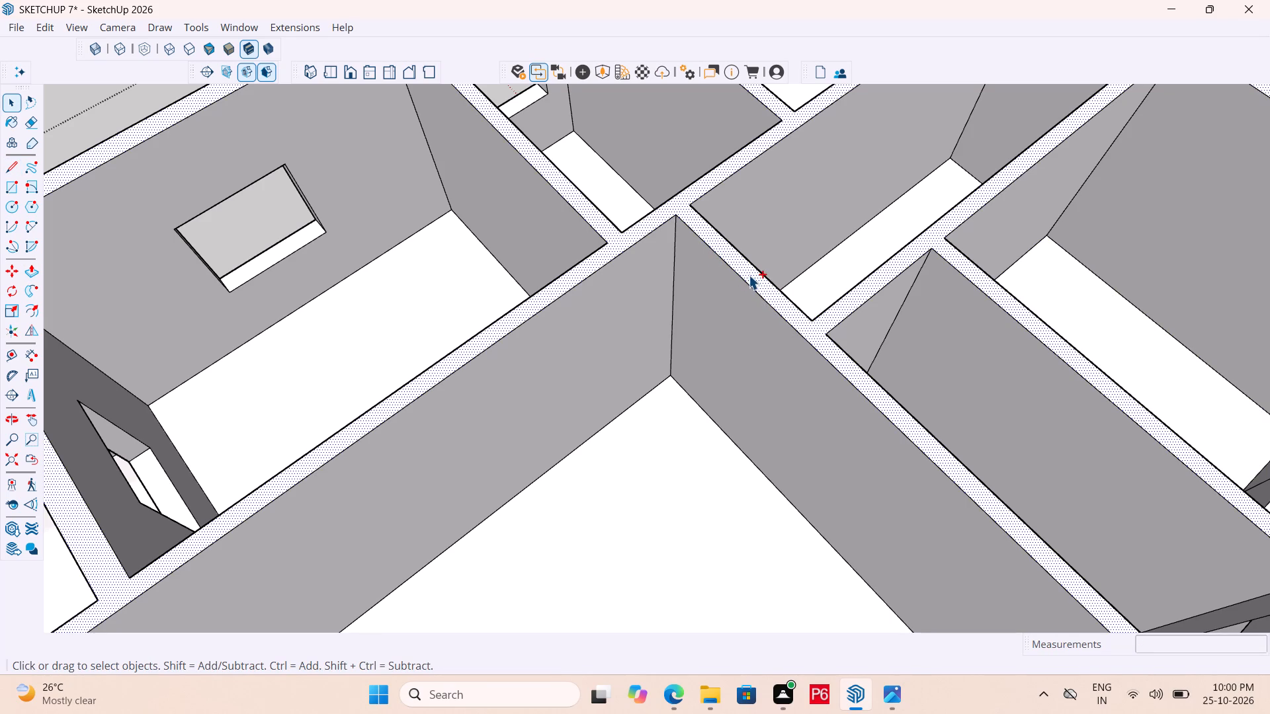
Draw two 6" lines across the wall top at both ends of the segment separating the dining area from the passage.
{"action": "left_click", "coordinate": [767, 297]}
{"action": "left_click", "coordinate": [758, 285]}
{"action": "key", "text": "l"}
{"action": "left_click", "coordinate": [814, 321]}
{"action": "left_click", "coordinate": [798, 340]}
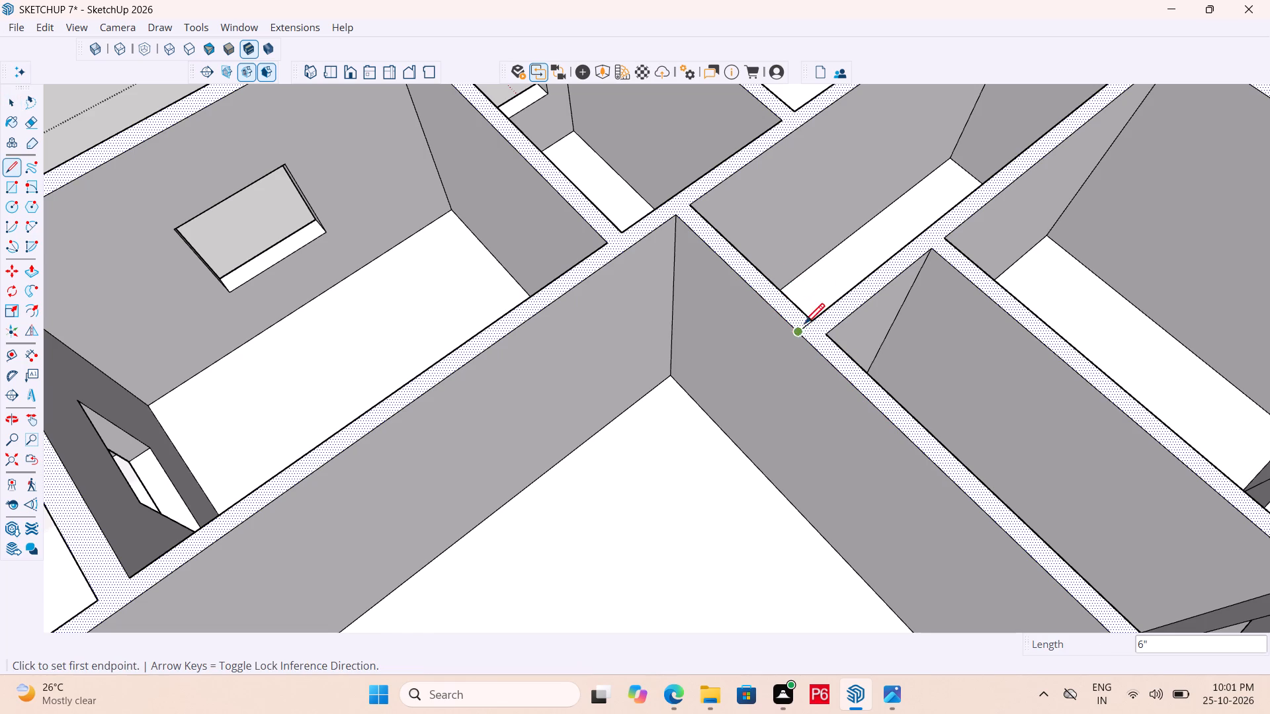
{"action": "left_click", "coordinate": [690, 208]}
{"action": "left_click", "coordinate": [671, 218]}
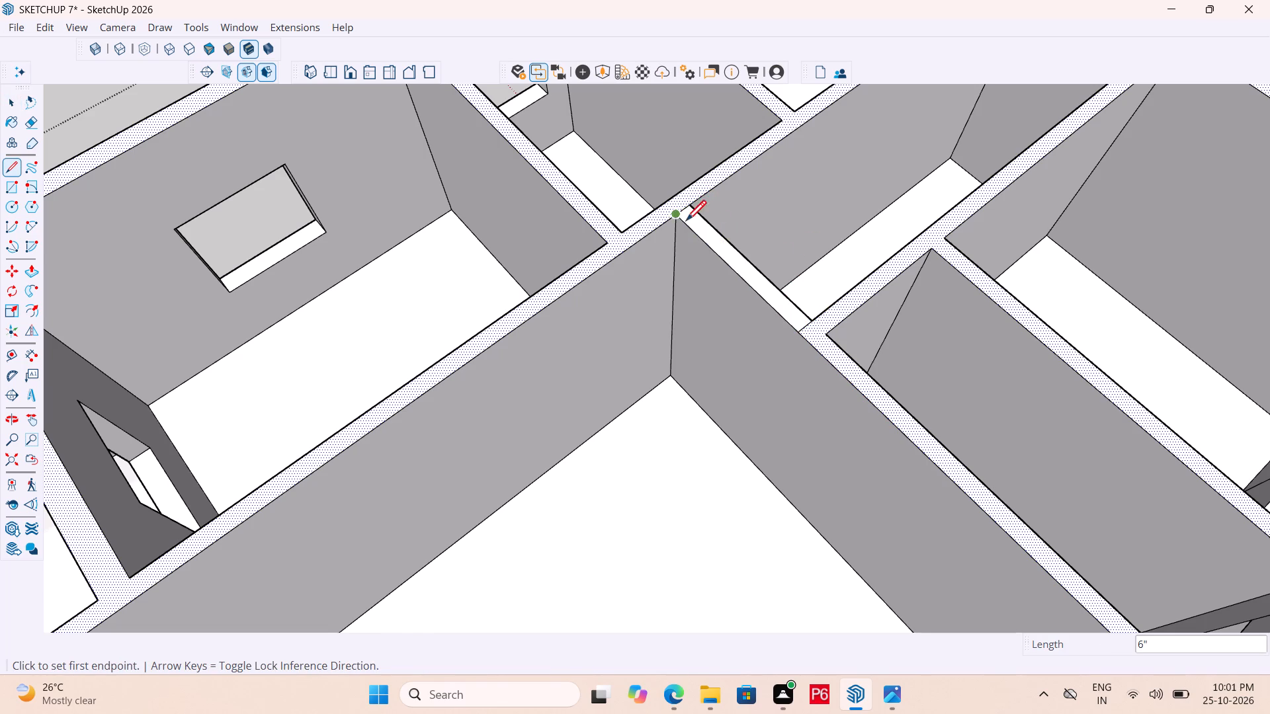
Push the marked wall segment down 10' 6" to floor level with Push/Pull to open the passage, and save the model.
{"action": "key", "text": "space"}
{"action": "key", "text": "p"}
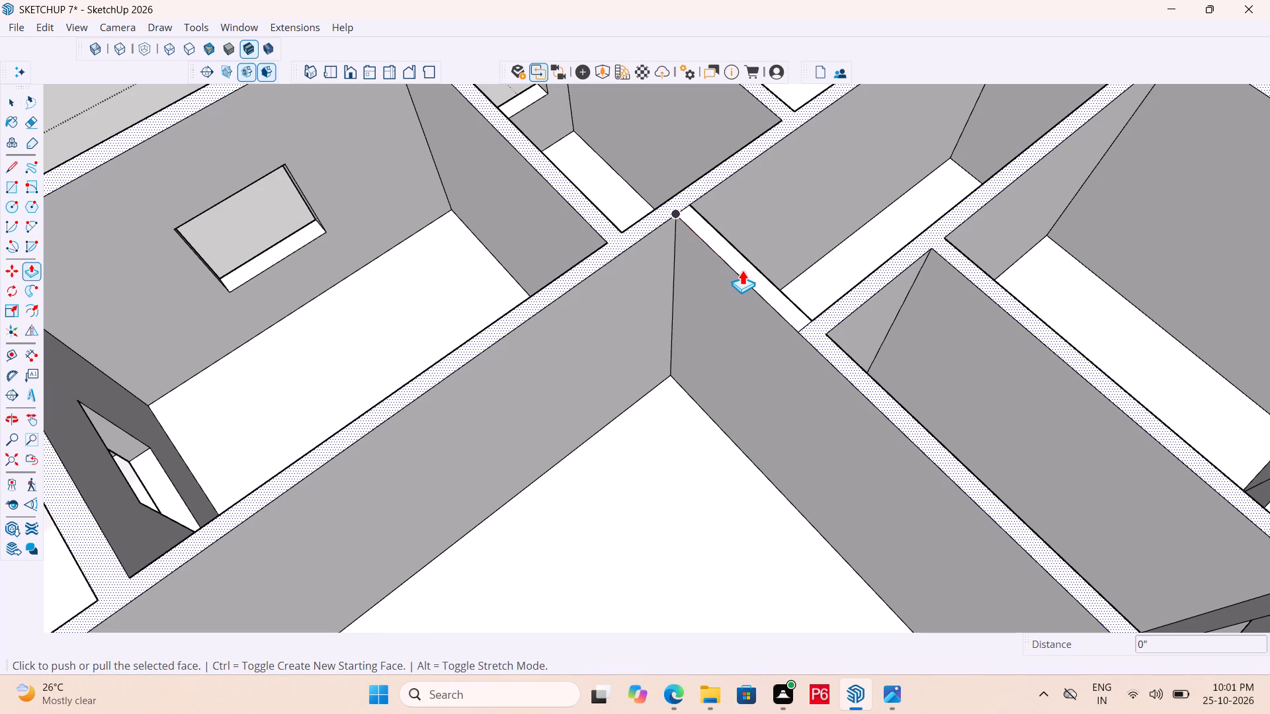
{"action": "left_click", "coordinate": [743, 270]}
{"action": "key", "text": "space"}
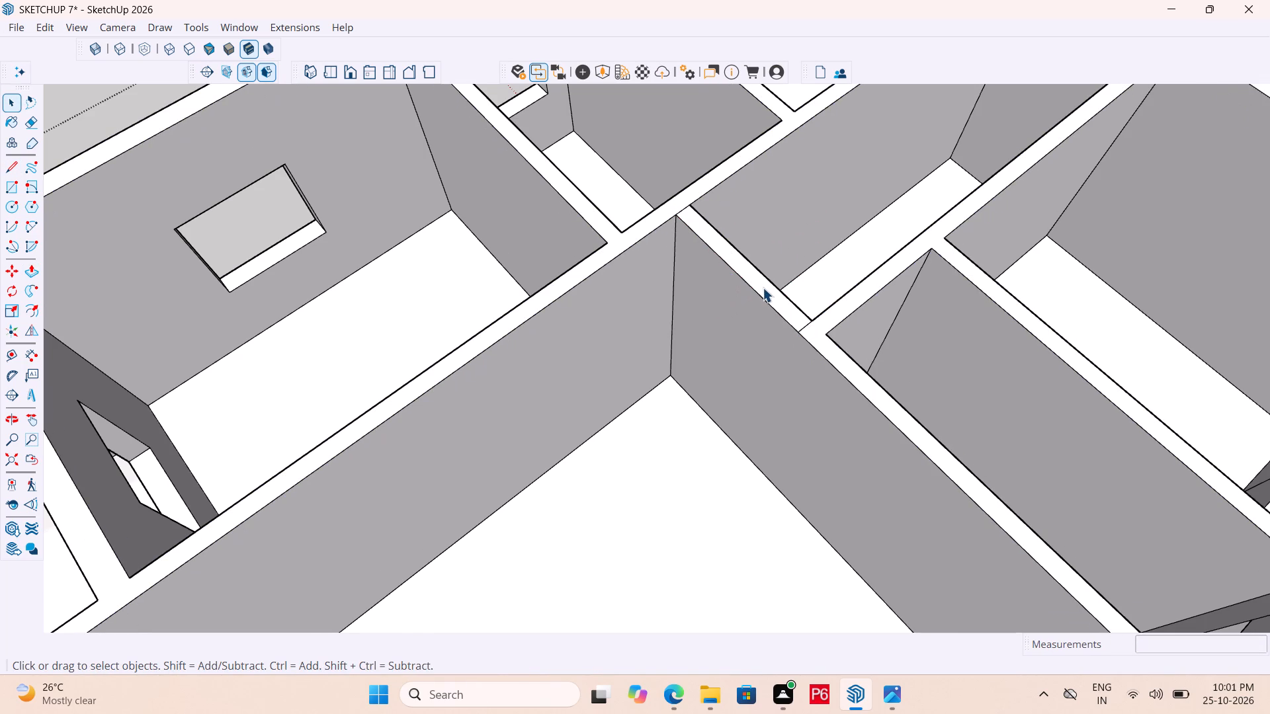
{"action": "key", "text": "Escape"}
{"action": "left_click", "coordinate": [763, 290]}
{"action": "double_click", "coordinate": [763, 287]}
{"action": "left_click", "coordinate": [749, 272]}
{"action": "key", "text": "p"}
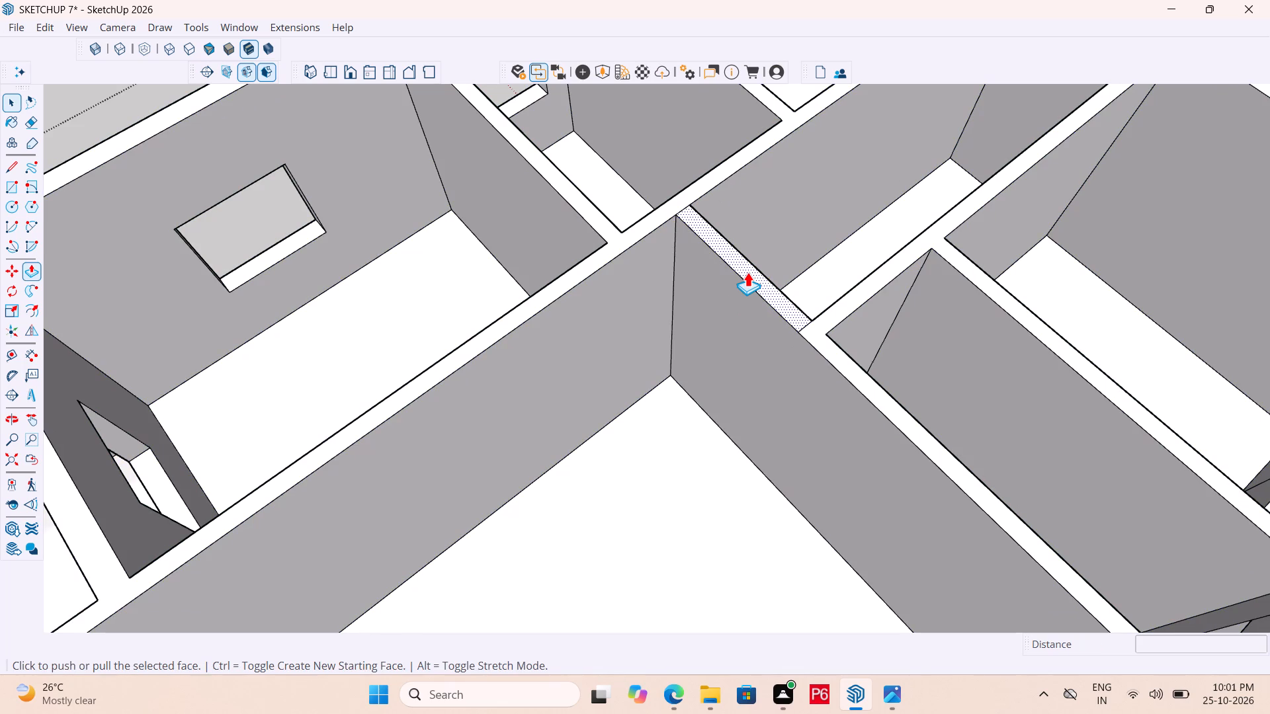
{"action": "left_click", "coordinate": [747, 272]}
{"action": "left_click", "coordinate": [661, 468]}
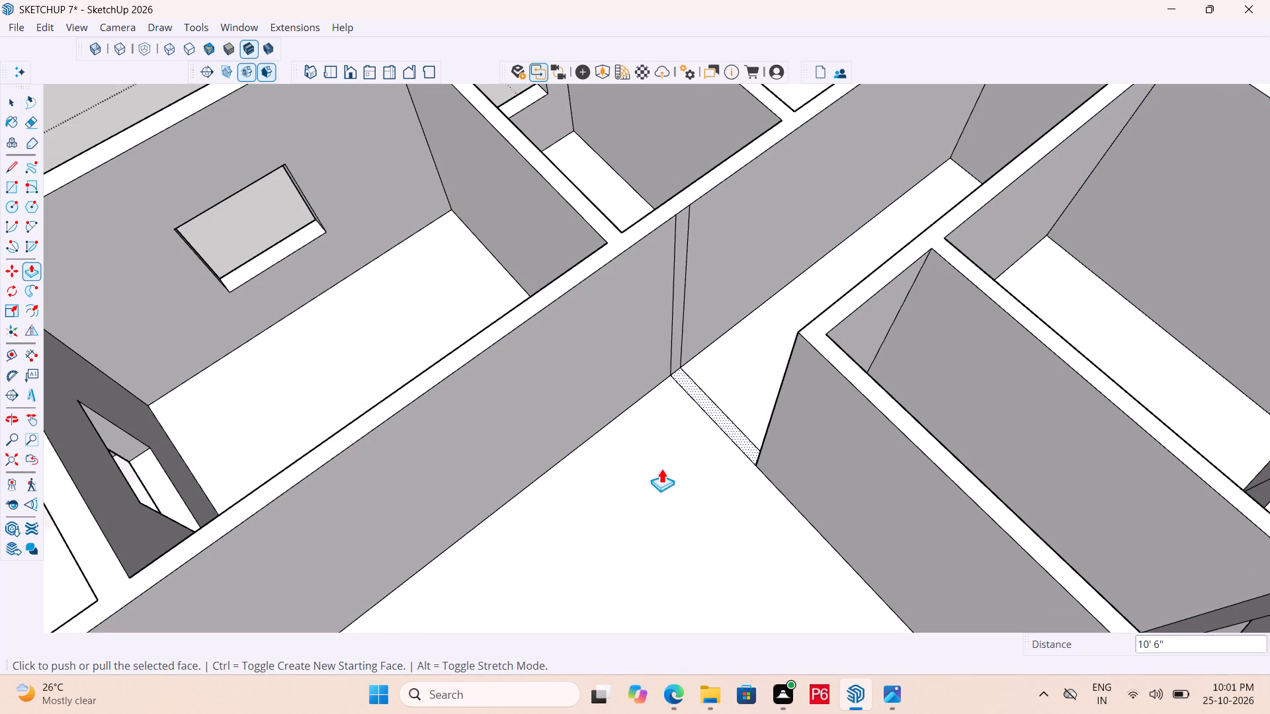
{"action": "key", "text": "ctrl+s"}
{"action": "key", "text": "ctrl+s"}
{"action": "key", "text": "ctrl+s"}
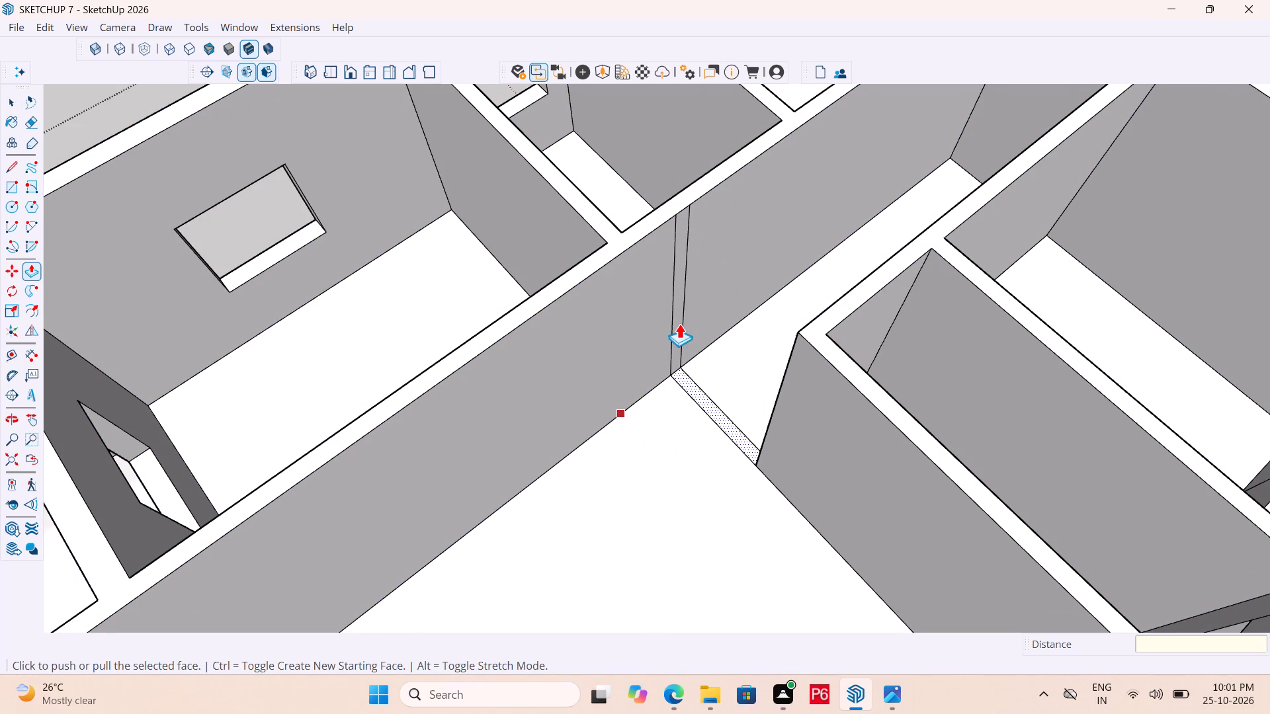
Erase the leftover vertical wall edges and the floor lines at the new opening between the dining area and passage.
{"action": "key", "text": "e"}
{"action": "left_click_drag", "start_coordinate": [689, 273], "coordinate": [676, 280]}
{"action": "scroll", "coordinate": [499, 378], "scroll_direction": "down", "scroll_amount": 4}
{"action": "middle_click_drag", "start_coordinate": [472, 416], "coordinate": [775, 470]}
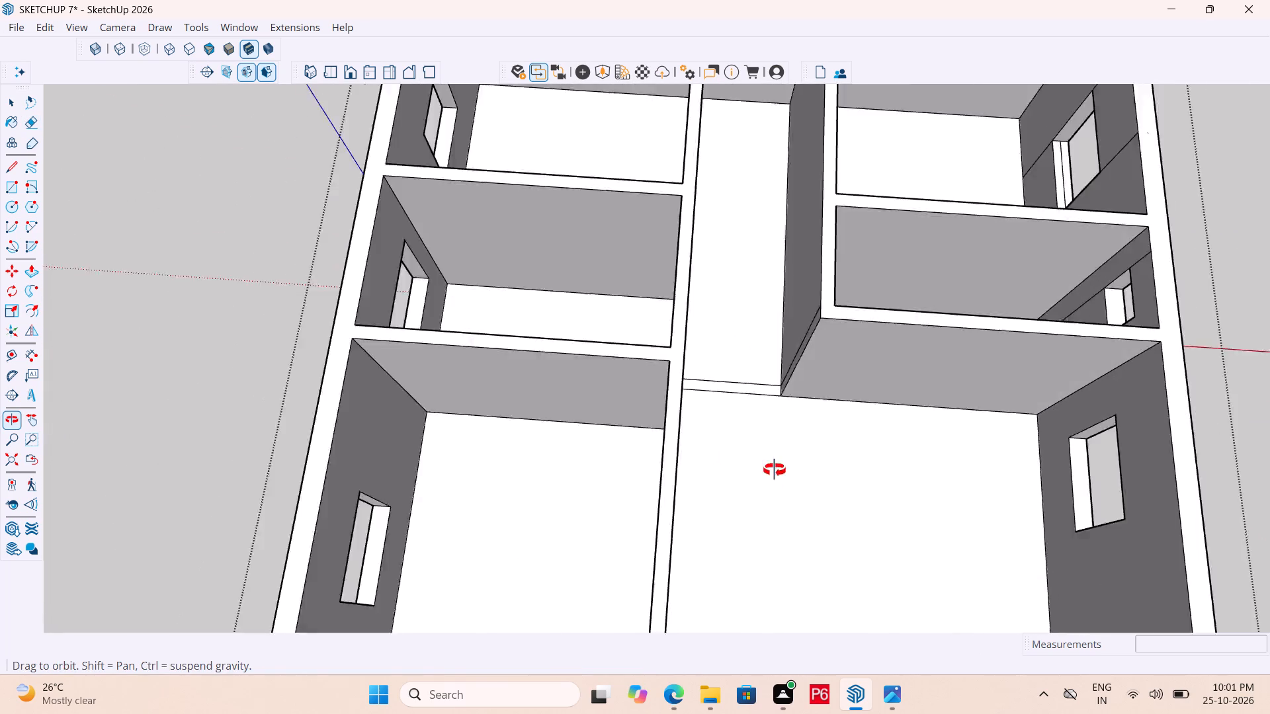
{"action": "middle_click_drag", "start_coordinate": [775, 470], "coordinate": [879, 448]}
{"action": "scroll", "coordinate": [802, 340], "scroll_direction": "up", "scroll_amount": 4}
{"action": "left_click_drag", "start_coordinate": [814, 255], "coordinate": [812, 240]}
{"action": "left_click", "coordinate": [732, 348]}
{"action": "left_click_drag", "start_coordinate": [732, 356], "coordinate": [734, 370]}
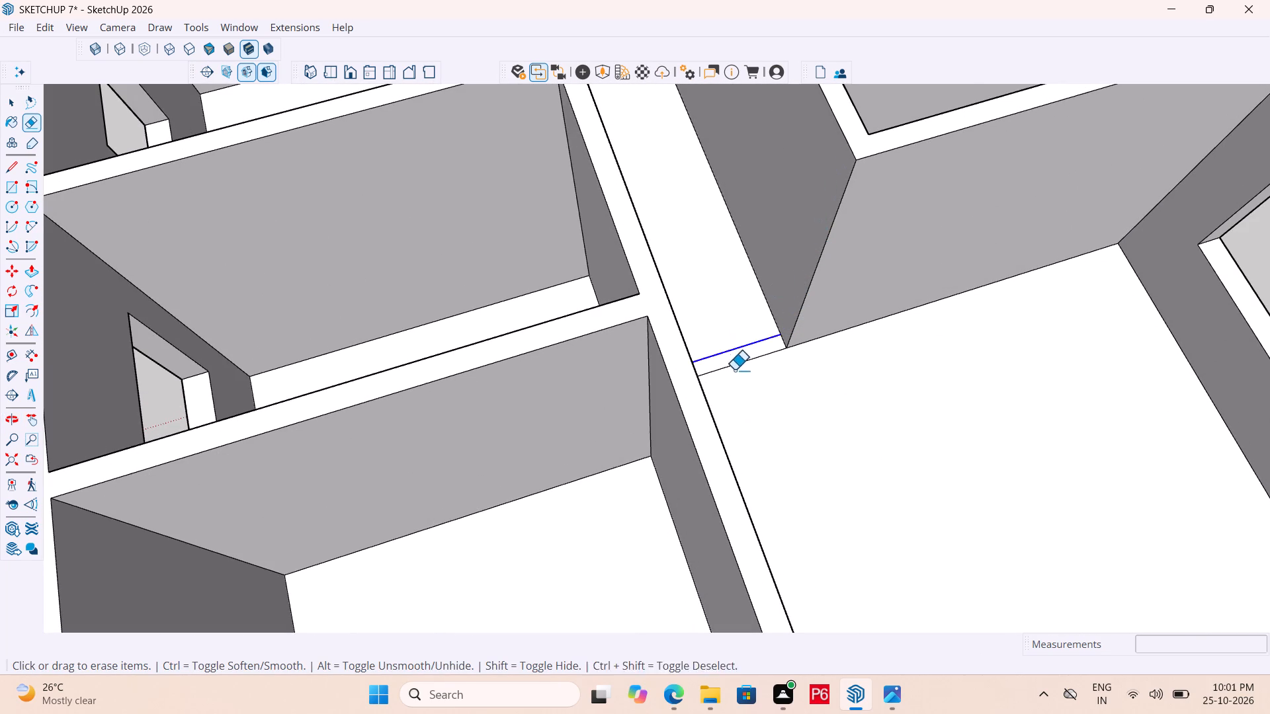
{"action": "left_click_drag", "start_coordinate": [734, 370], "coordinate": [740, 388]}
{"action": "scroll", "coordinate": [599, 363], "scroll_direction": "down", "scroll_amount": 6}
{"action": "middle_click_drag", "start_coordinate": [896, 410], "coordinate": [452, 387]}
{"action": "scroll", "coordinate": [638, 369], "scroll_direction": "down", "scroll_amount": 5}
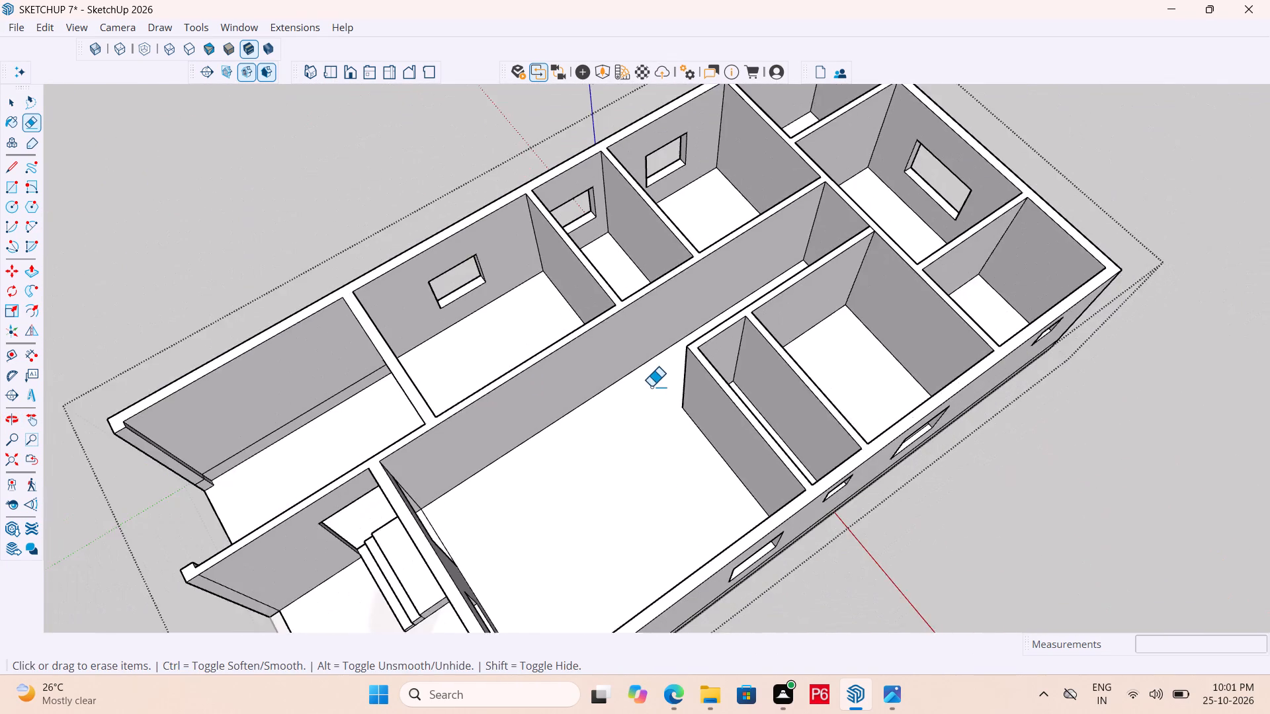
Save the model.
{"action": "key", "text": "ctrl+s"}
{"action": "key", "text": "ctrl+s"}
{"action": "key", "text": "ctrl+s"}
{"action": "key", "text": "ctrl+s"}
{"action": "key", "text": "ctrl+s"}
{"action": "key", "text": "ctrl+s"}
{"action": "key", "text": "ctrl+s"}
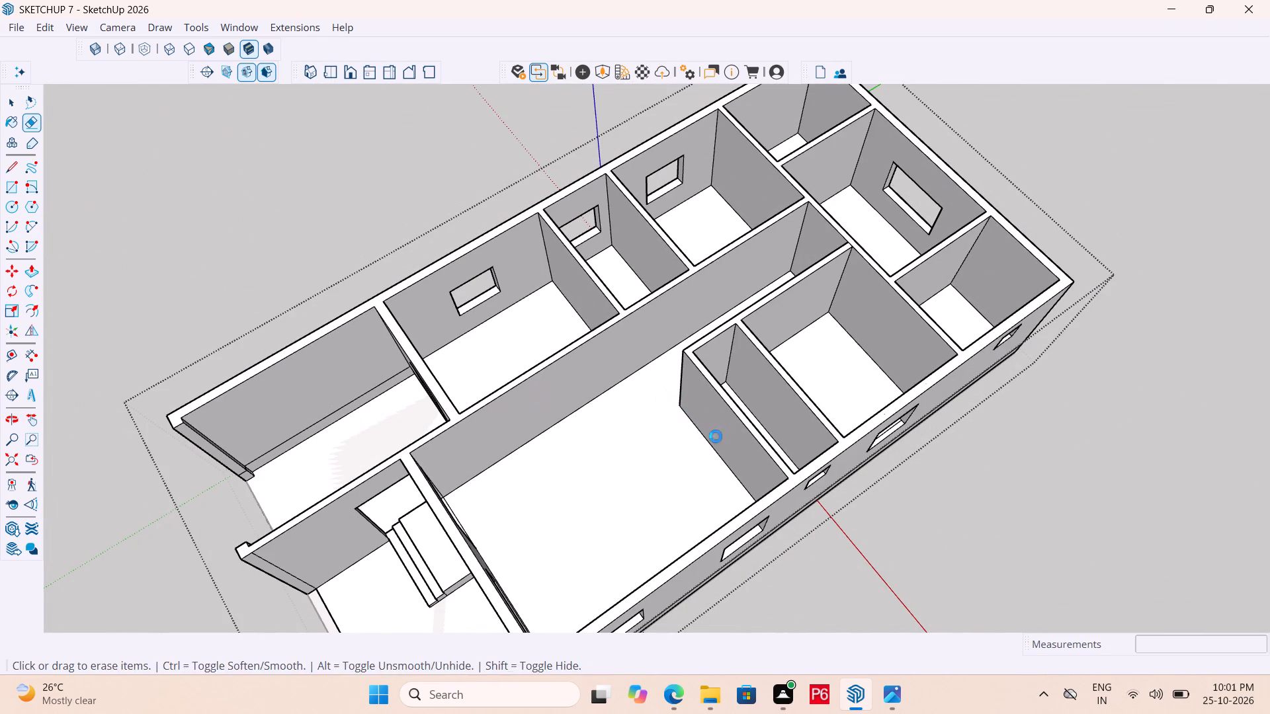
{"action": "key", "text": "ctrl+s"}
{"action": "key", "text": "ctrl+s"}
Erase the stray vertical lines above and below the window and the extra sill line in the room beside Bath 2.
{"action": "scroll", "coordinate": [860, 448], "scroll_direction": "down", "scroll_amount": 3}
{"action": "middle_click_drag", "start_coordinate": [860, 448], "coordinate": [228, 395]}
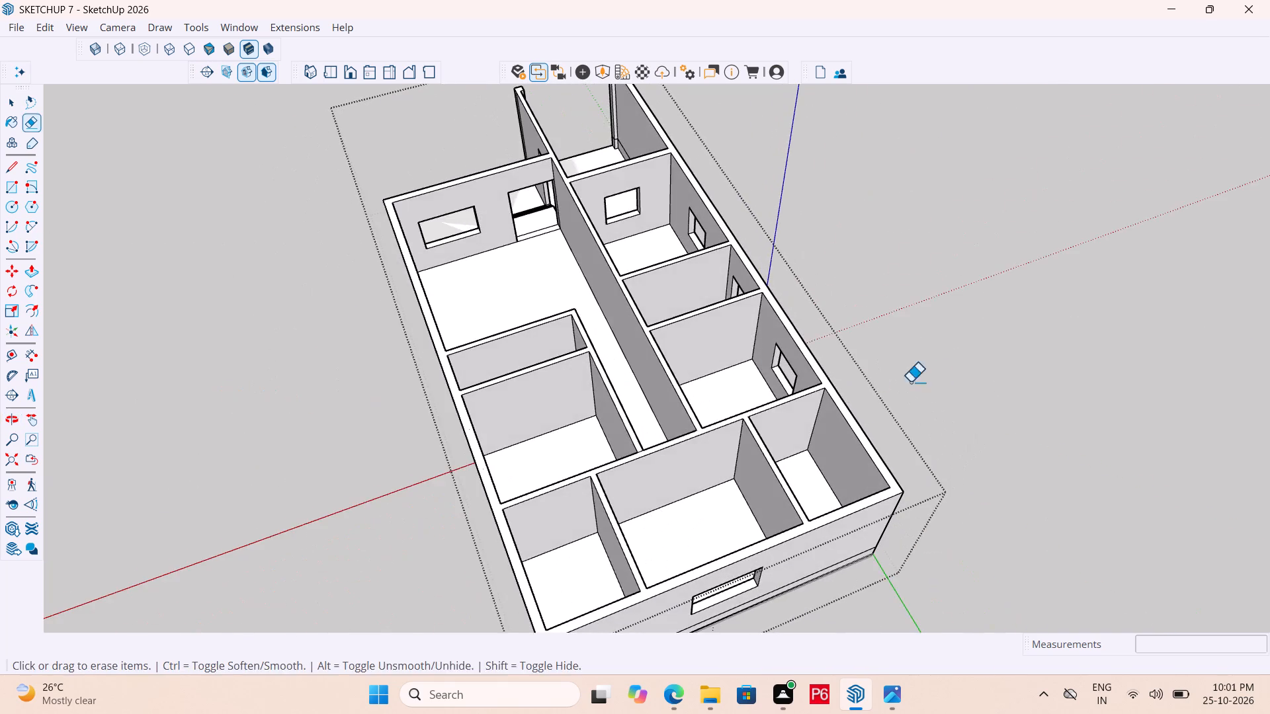
{"action": "middle_click_drag", "start_coordinate": [910, 382], "coordinate": [491, 362]}
{"action": "scroll", "coordinate": [421, 188], "scroll_direction": "up", "scroll_amount": 4}
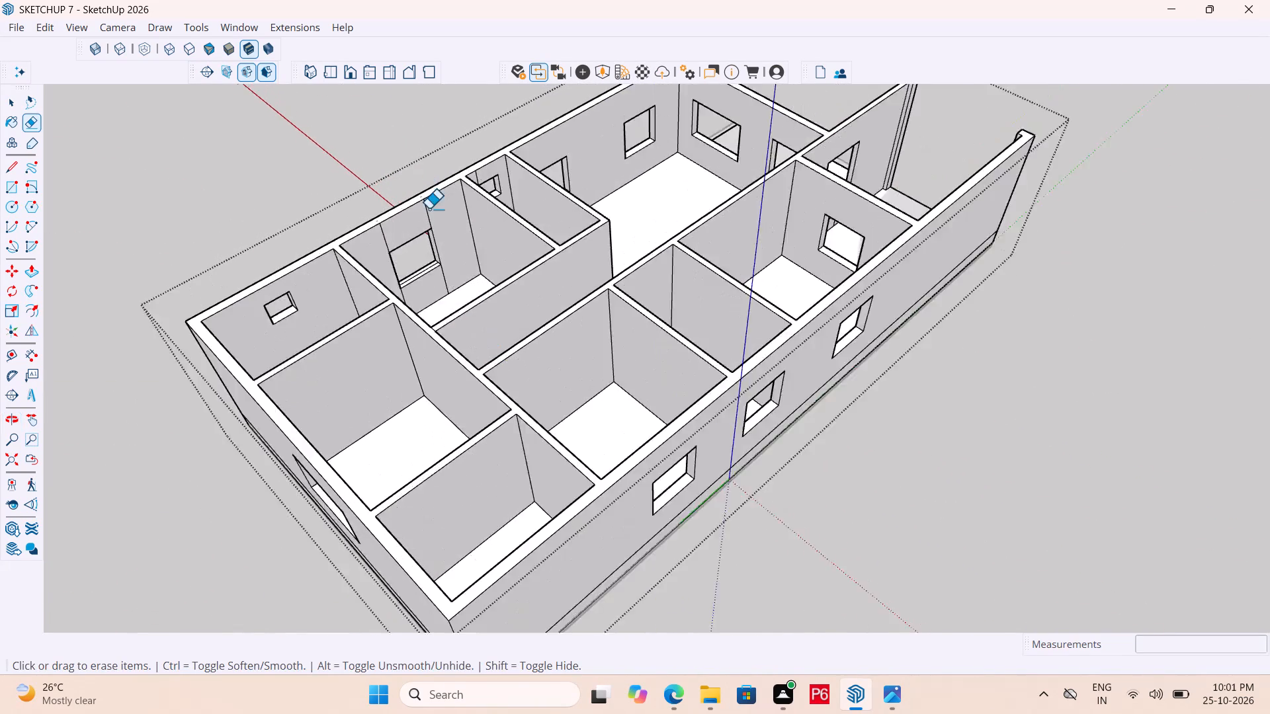
{"action": "scroll", "coordinate": [429, 209], "scroll_direction": "up", "scroll_amount": 7}
{"action": "left_click_drag", "start_coordinate": [347, 260], "coordinate": [375, 215]}
{"action": "left_click_drag", "start_coordinate": [437, 188], "coordinate": [451, 181]}
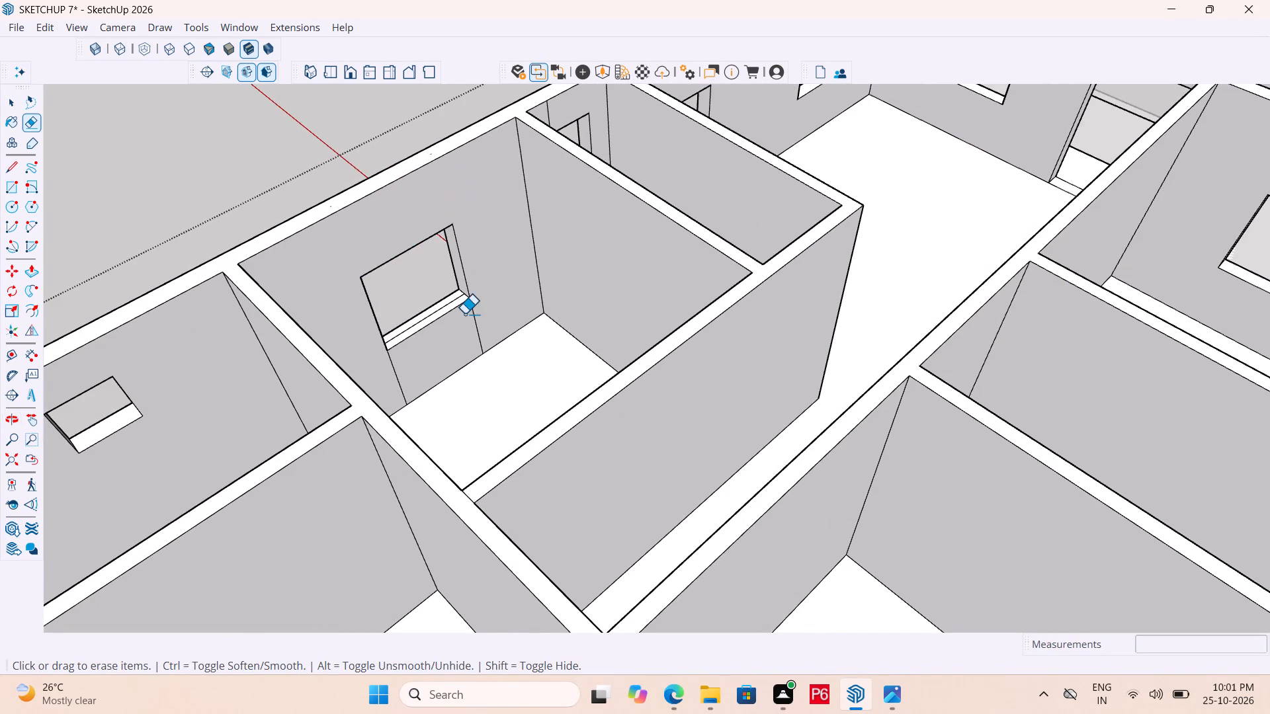
{"action": "left_click_drag", "start_coordinate": [467, 317], "coordinate": [477, 313]}
{"action": "left_click_drag", "start_coordinate": [404, 370], "coordinate": [390, 379]}
{"action": "scroll", "coordinate": [413, 327], "scroll_direction": "up", "scroll_amount": 5}
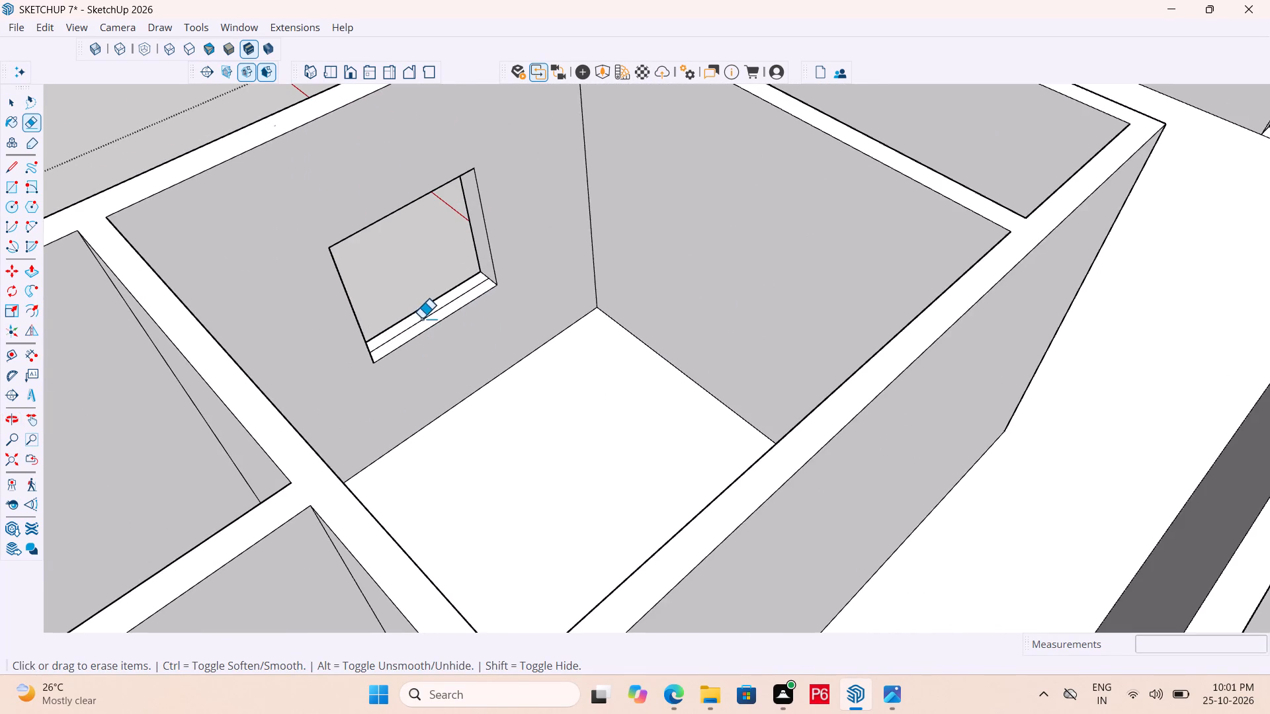
{"action": "left_click", "coordinate": [421, 319]}
Erase the stray vertical lines above and below the small window in the narrow room next to the dining area.
{"action": "scroll", "coordinate": [516, 365], "scroll_direction": "down", "scroll_amount": 5}
{"action": "scroll", "coordinate": [615, 381], "scroll_direction": "down", "scroll_amount": 5}
{"action": "scroll", "coordinate": [712, 267], "scroll_direction": "up", "scroll_amount": 7}
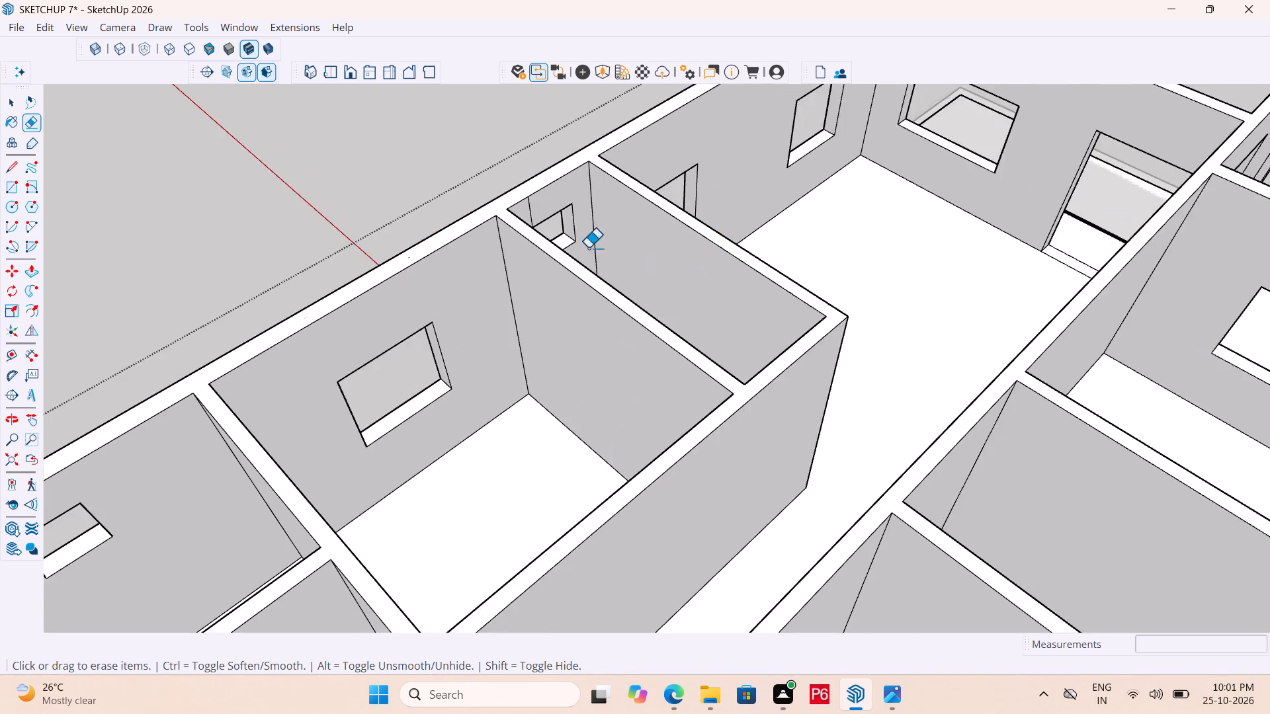
{"action": "scroll", "coordinate": [588, 248], "scroll_direction": "up", "scroll_amount": 3}
{"action": "middle_click_drag", "start_coordinate": [581, 230], "coordinate": [442, 270]}
{"action": "scroll", "coordinate": [538, 195], "scroll_direction": "up", "scroll_amount": 4}
{"action": "left_click_drag", "start_coordinate": [521, 156], "coordinate": [513, 162]}
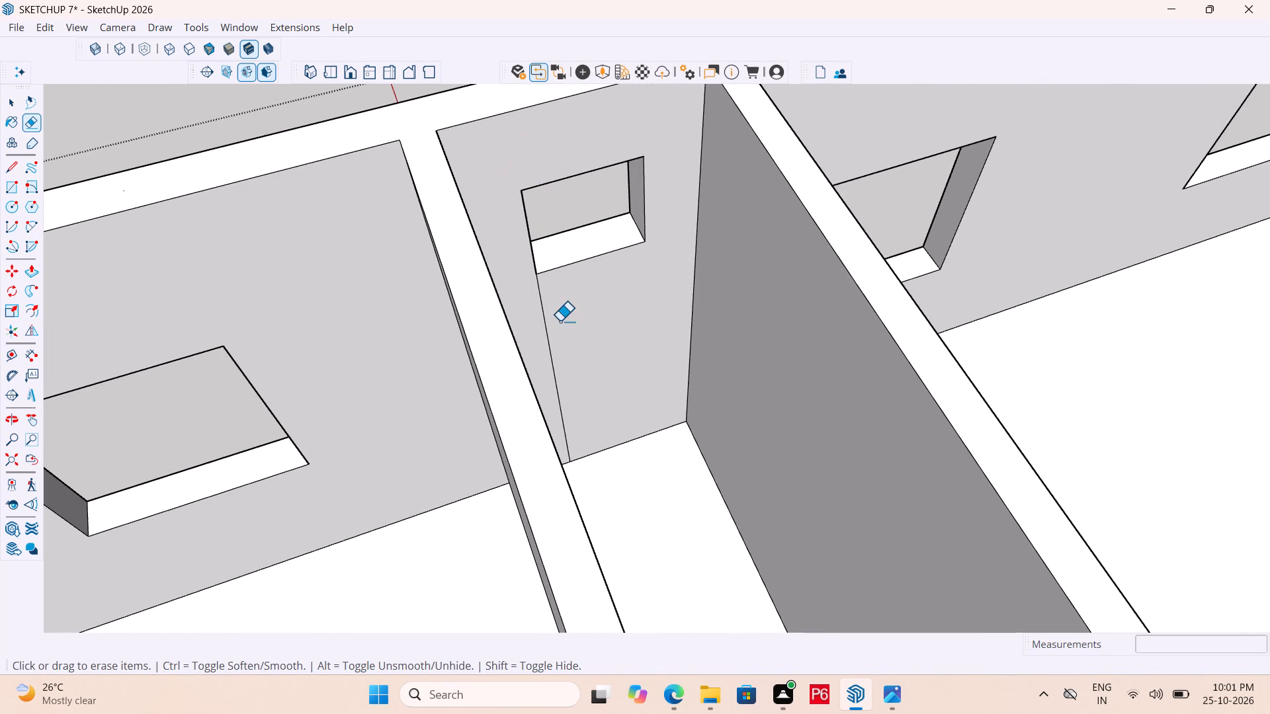
{"action": "left_click_drag", "start_coordinate": [558, 323], "coordinate": [535, 329]}
Return to an overall view of the house and save the model.
{"action": "scroll", "coordinate": [451, 338], "scroll_direction": "down", "scroll_amount": 6}
{"action": "scroll", "coordinate": [389, 374], "scroll_direction": "down", "scroll_amount": 6}
{"action": "scroll", "coordinate": [926, 216], "scroll_direction": "down", "scroll_amount": 6}
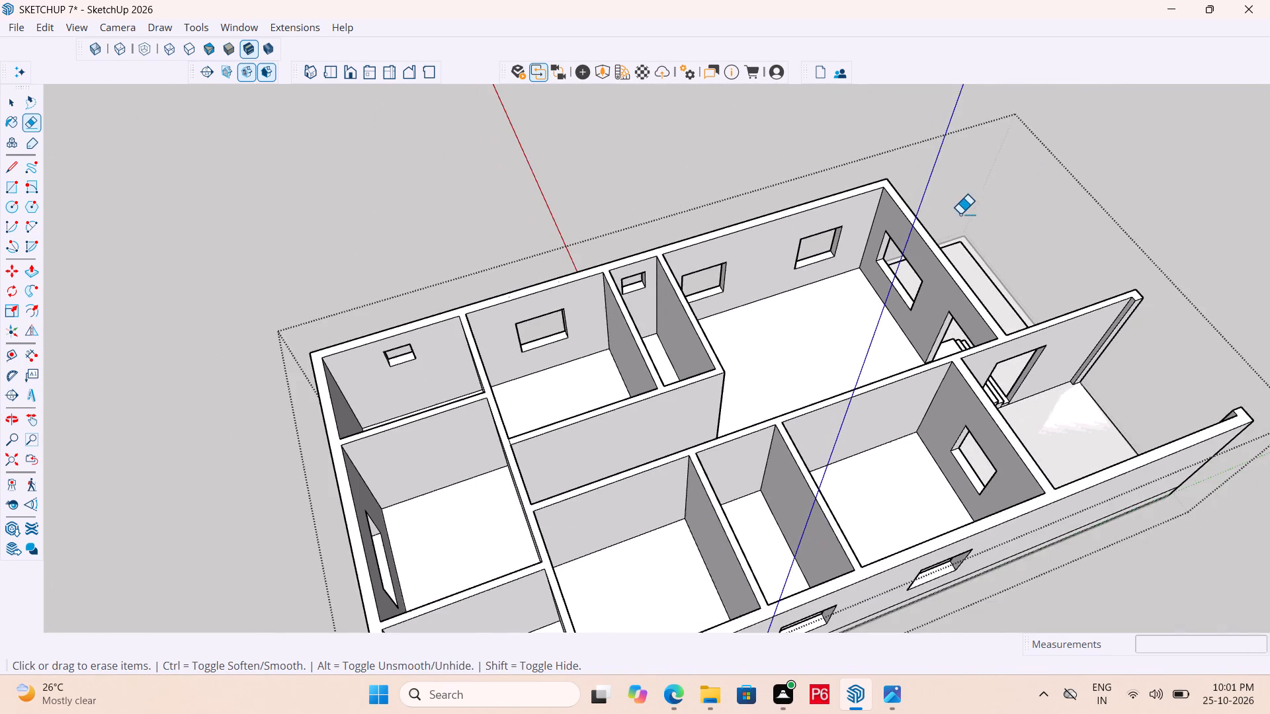
{"action": "scroll", "coordinate": [965, 286], "scroll_direction": "down", "scroll_amount": 6}
{"action": "middle_click_drag", "start_coordinate": [768, 441], "coordinate": [1269, 389]}
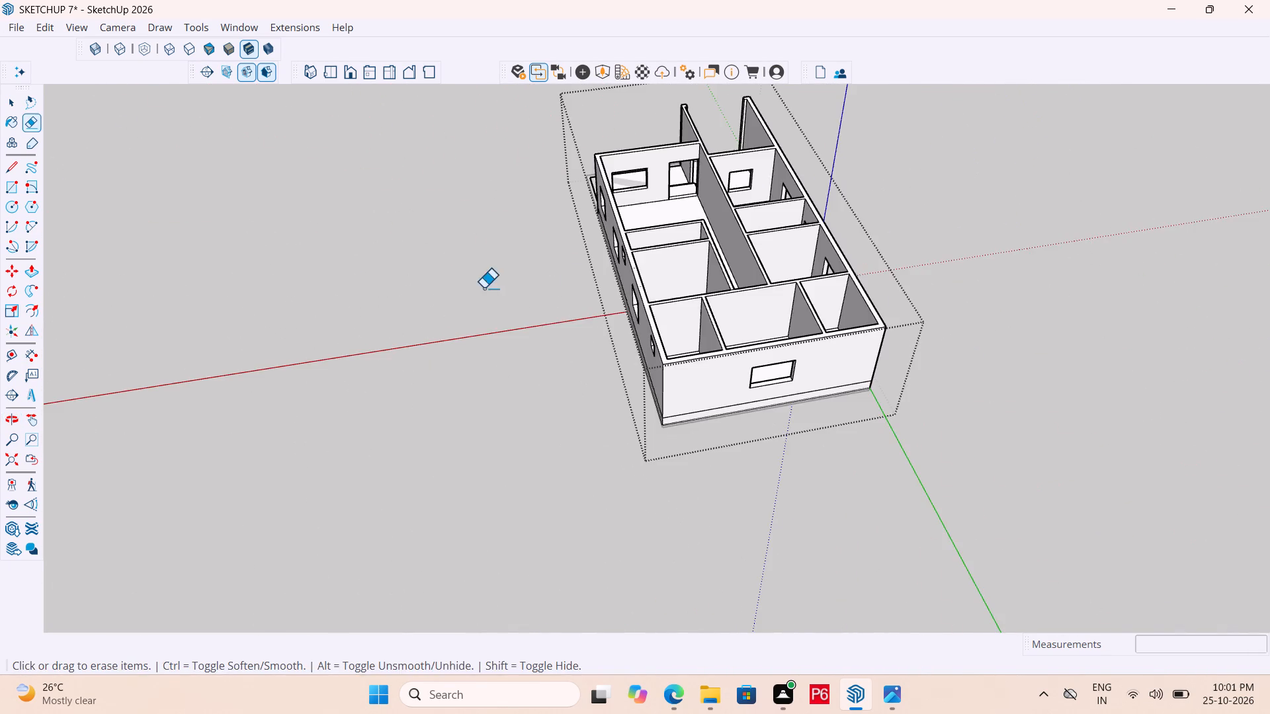
{"action": "middle_click_drag", "start_coordinate": [515, 295], "coordinate": [1199, 406]}
{"action": "scroll", "coordinate": [403, 227], "scroll_direction": "up", "scroll_amount": 5}
{"action": "scroll", "coordinate": [692, 157], "scroll_direction": "up", "scroll_amount": 1}
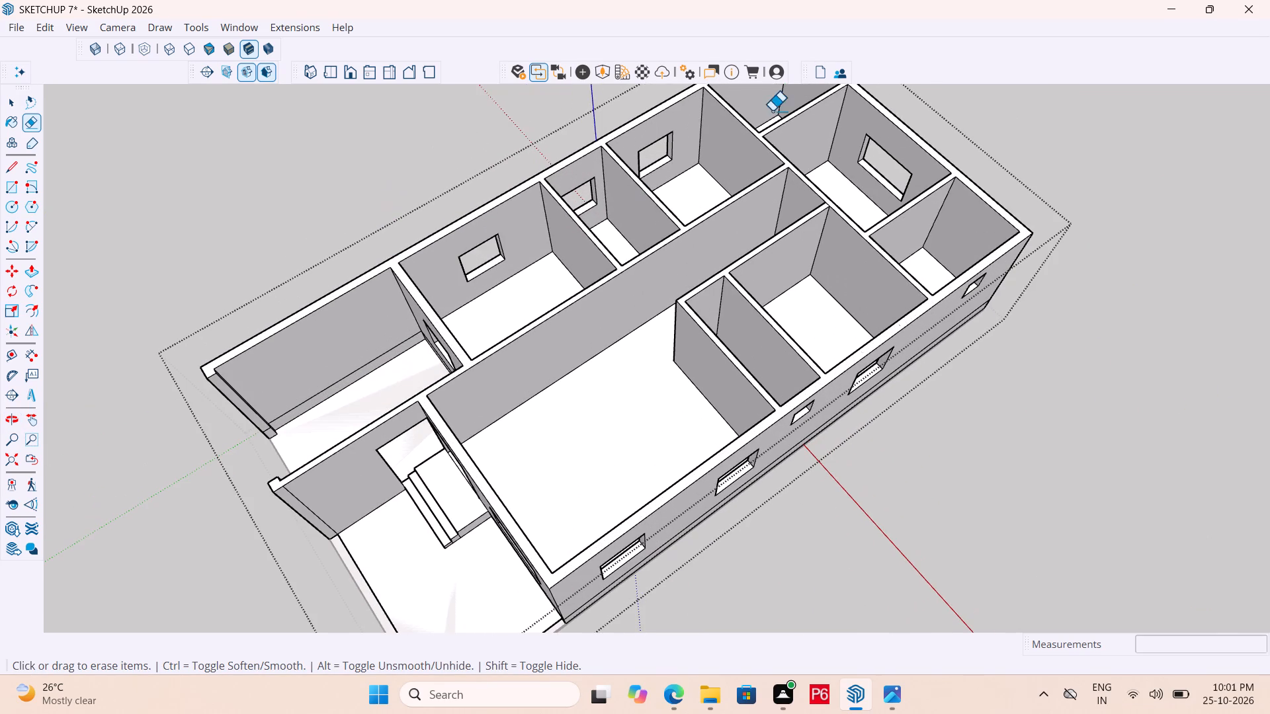
{"action": "key", "text": "ctrl+s"}
{"action": "key", "text": "ctrl+s"}
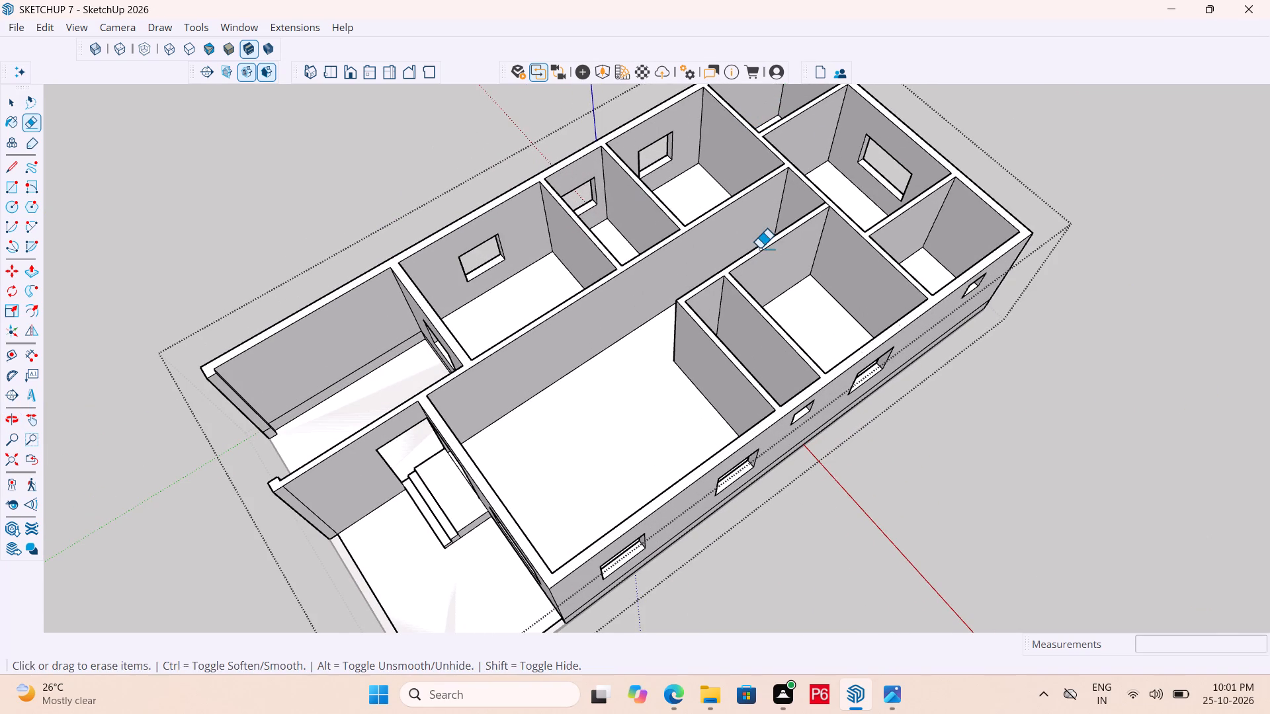
{"action": "key", "text": "ctrl+s"}
{"action": "key", "text": "ctrl+s"}
{"action": "key", "text": "ctrl+s"}
{"action": "key", "text": "ctrl+s"}
{"action": "key", "text": "ctrl+s"}
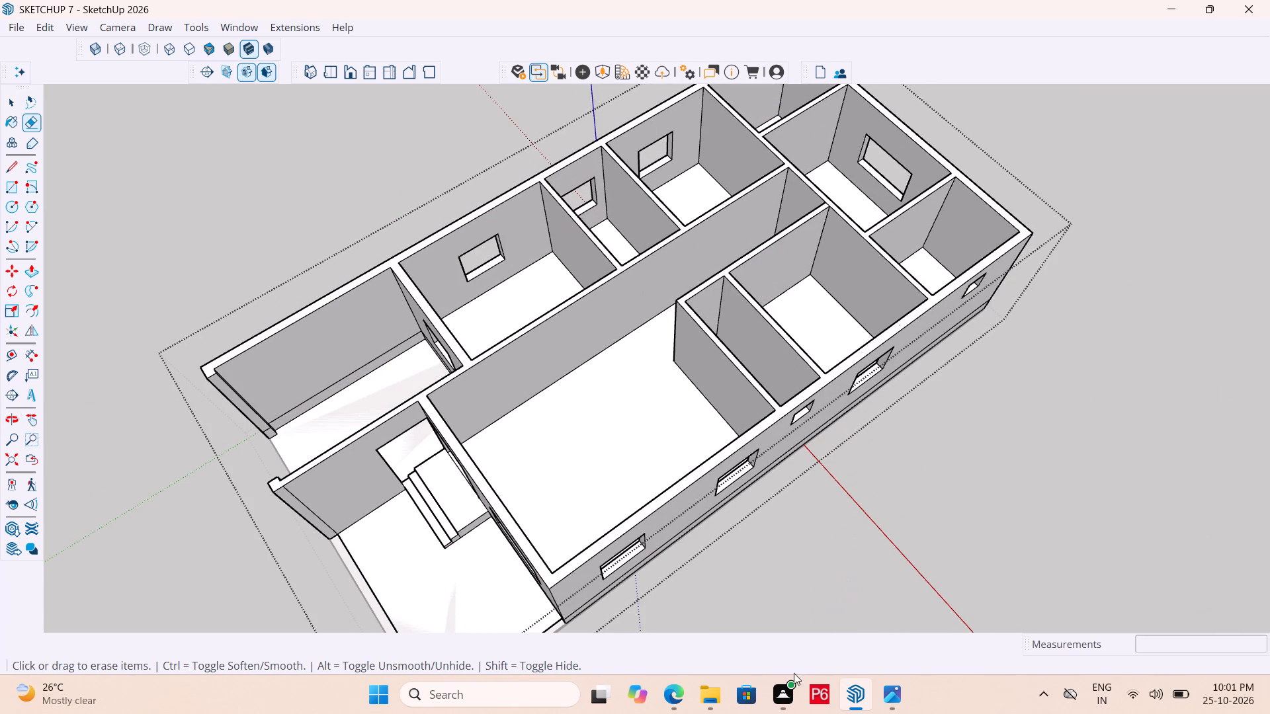
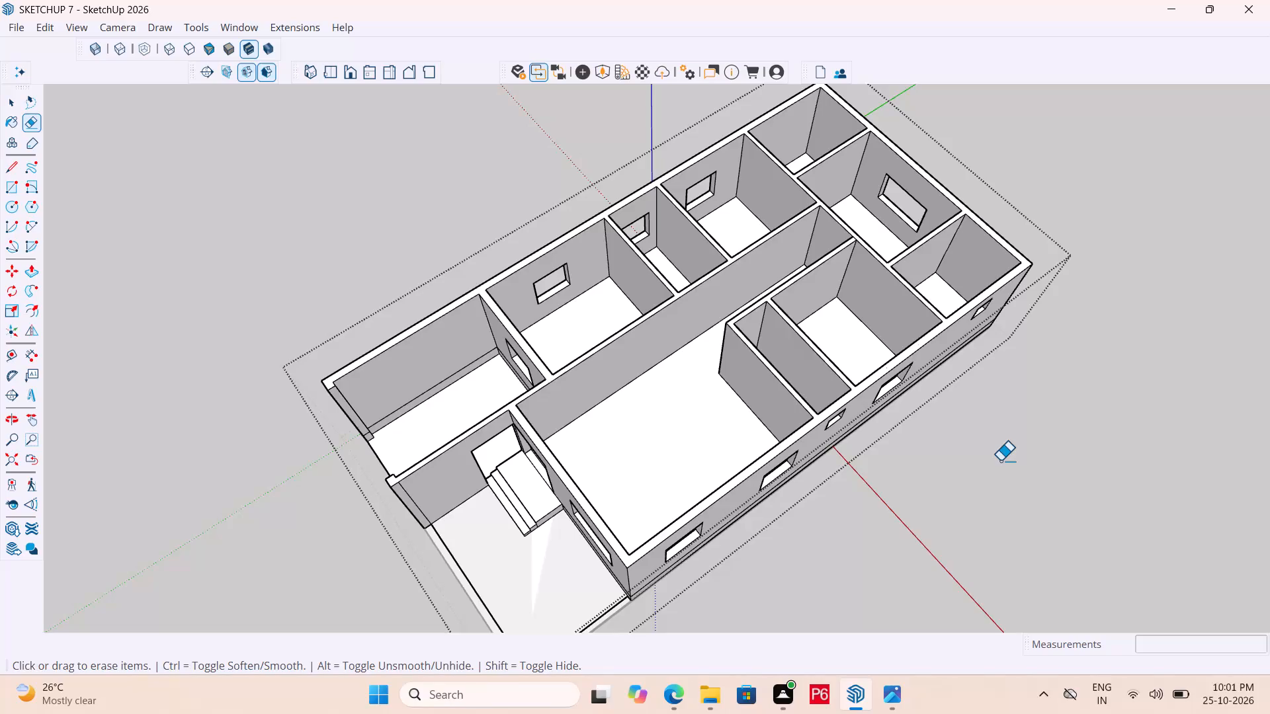
Bring the front and long side of the house into view and save the model.
{"action": "scroll", "coordinate": [800, 488], "scroll_direction": "up", "scroll_amount": 1}
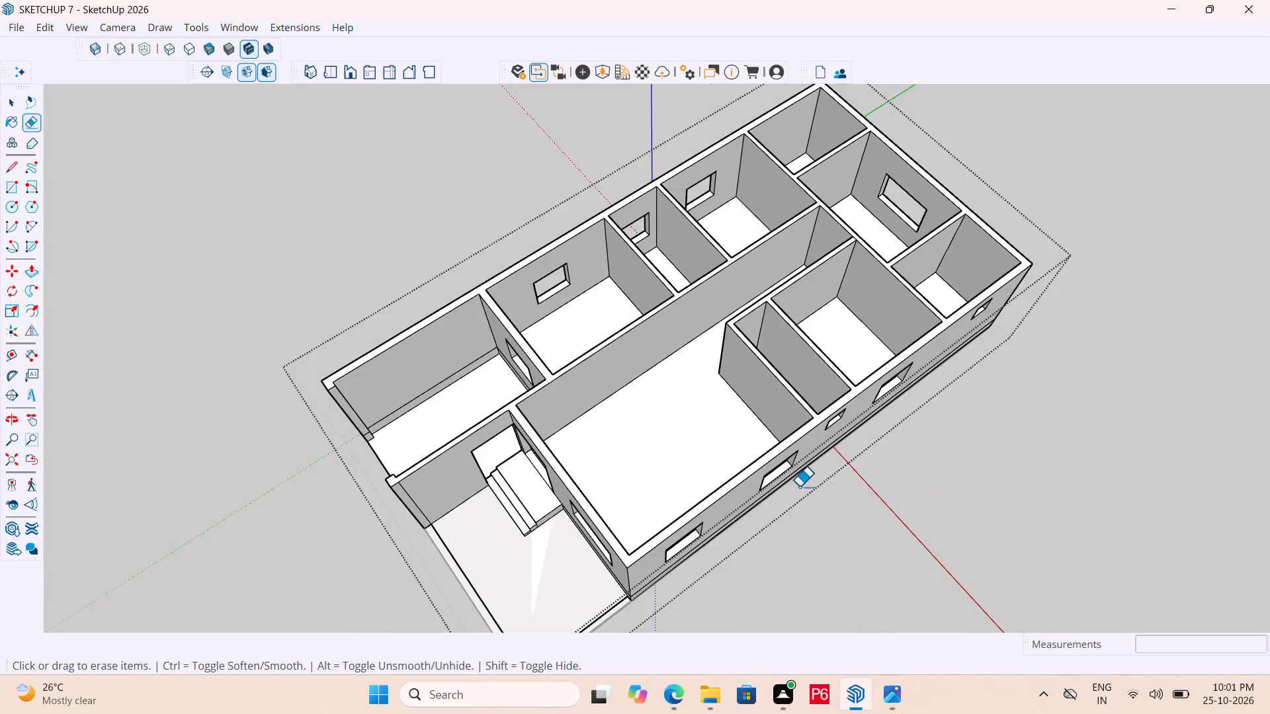
{"action": "scroll", "coordinate": [799, 487], "scroll_direction": "up", "scroll_amount": 1}
{"action": "middle_click_drag", "start_coordinate": [793, 493], "coordinate": [886, 313]}
{"action": "key", "text": "ctrl+s"}
{"action": "key", "text": "ctrl+s"}
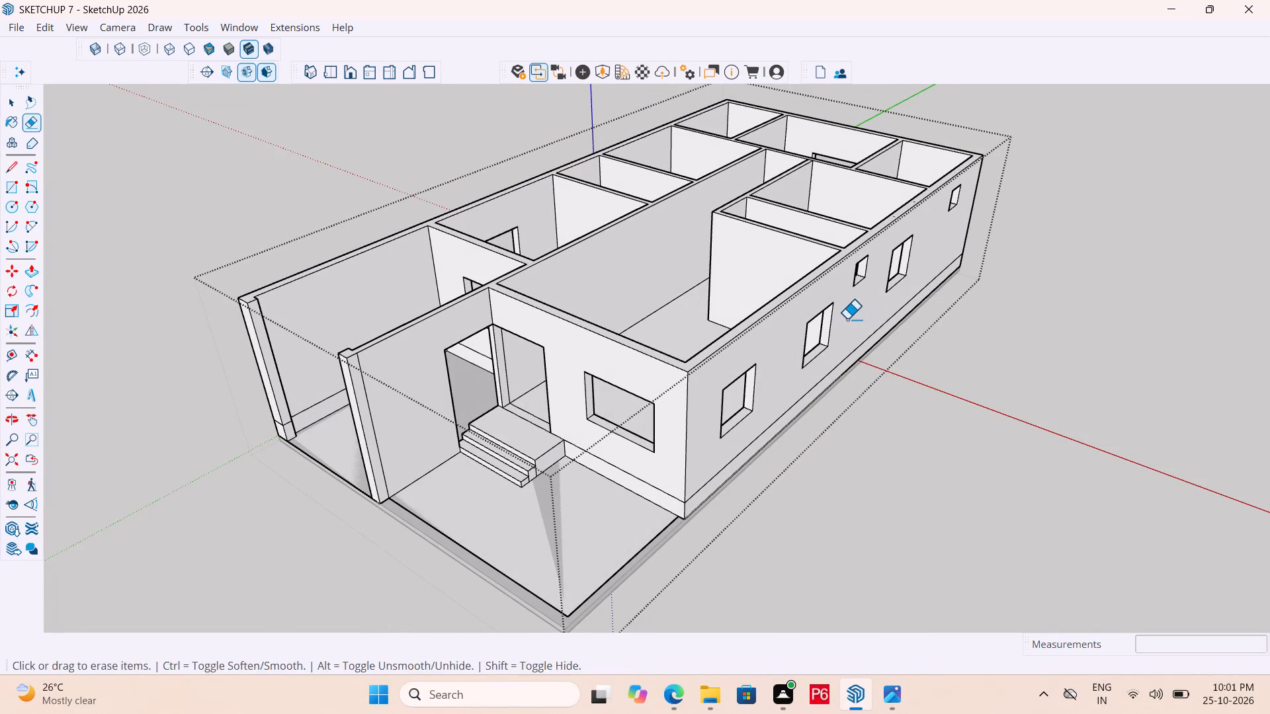
{"action": "key", "text": "ctrl+s"}
{"action": "key", "text": "ctrl+s"}
{"action": "key", "text": "ctrl+s"}
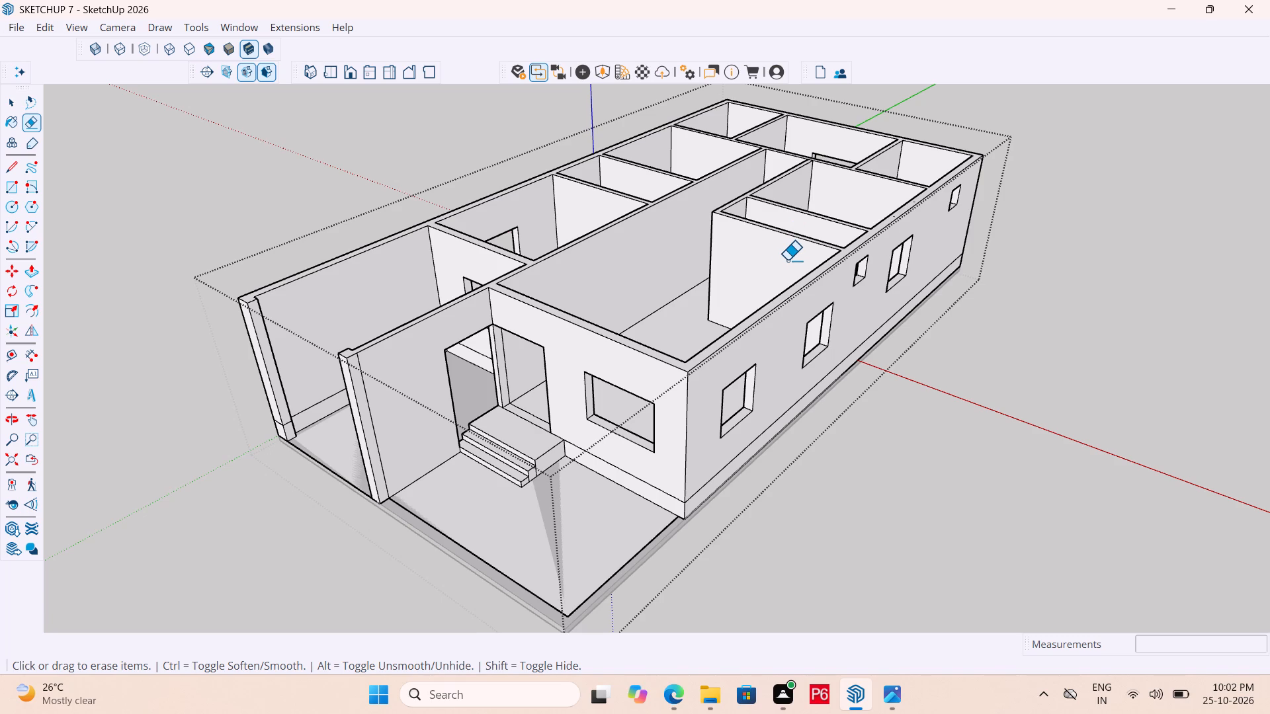
{"action": "middle_click_drag", "start_coordinate": [728, 344], "coordinate": [713, 337]}
{"action": "scroll", "coordinate": [743, 334], "scroll_direction": "down", "scroll_amount": 1}
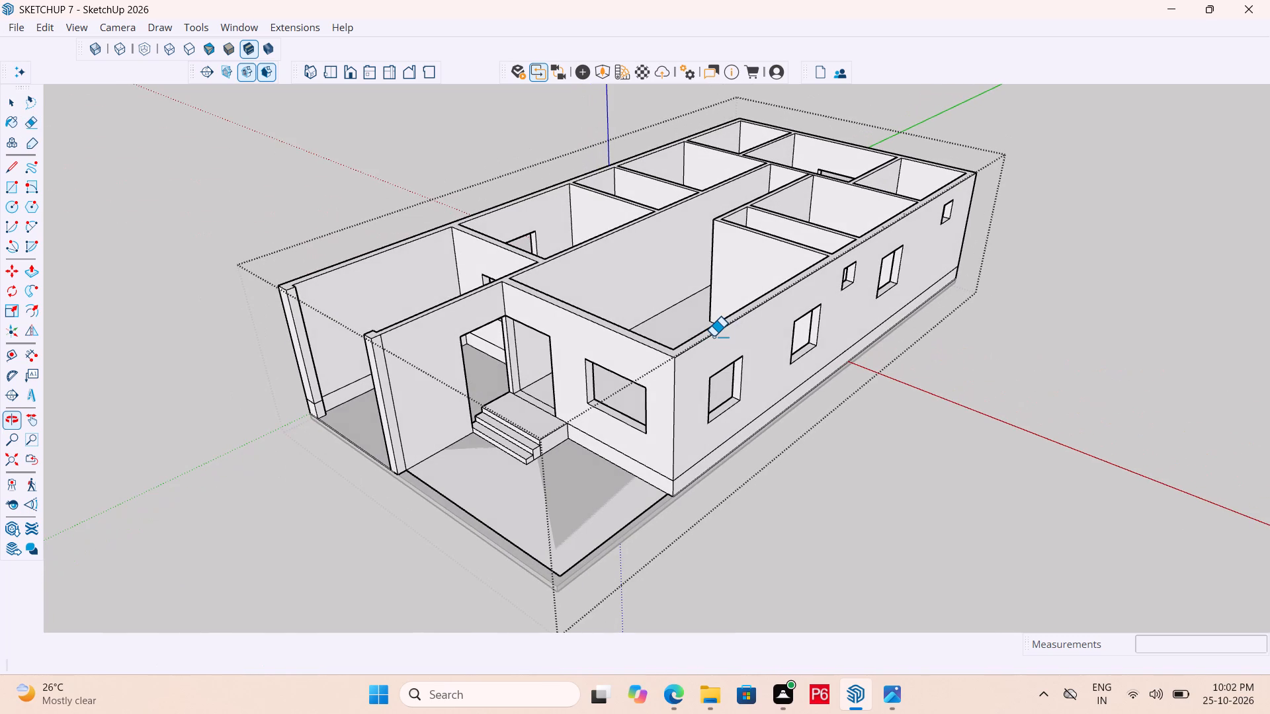
{"action": "key", "text": "ctrl+s"}
{"action": "key", "text": "ctrl+s"}
{"action": "key", "text": "ctrl+s"}
{"action": "key", "text": "ctrl+s"}
{"action": "key", "text": "ctrl+s"}
{"action": "key", "text": "ctrl+s"}
Examine the front porch, entrance steps, side windows and underside of the slab from several angles, and save the model.
{"action": "scroll", "coordinate": [779, 358], "scroll_direction": "down", "scroll_amount": 2}
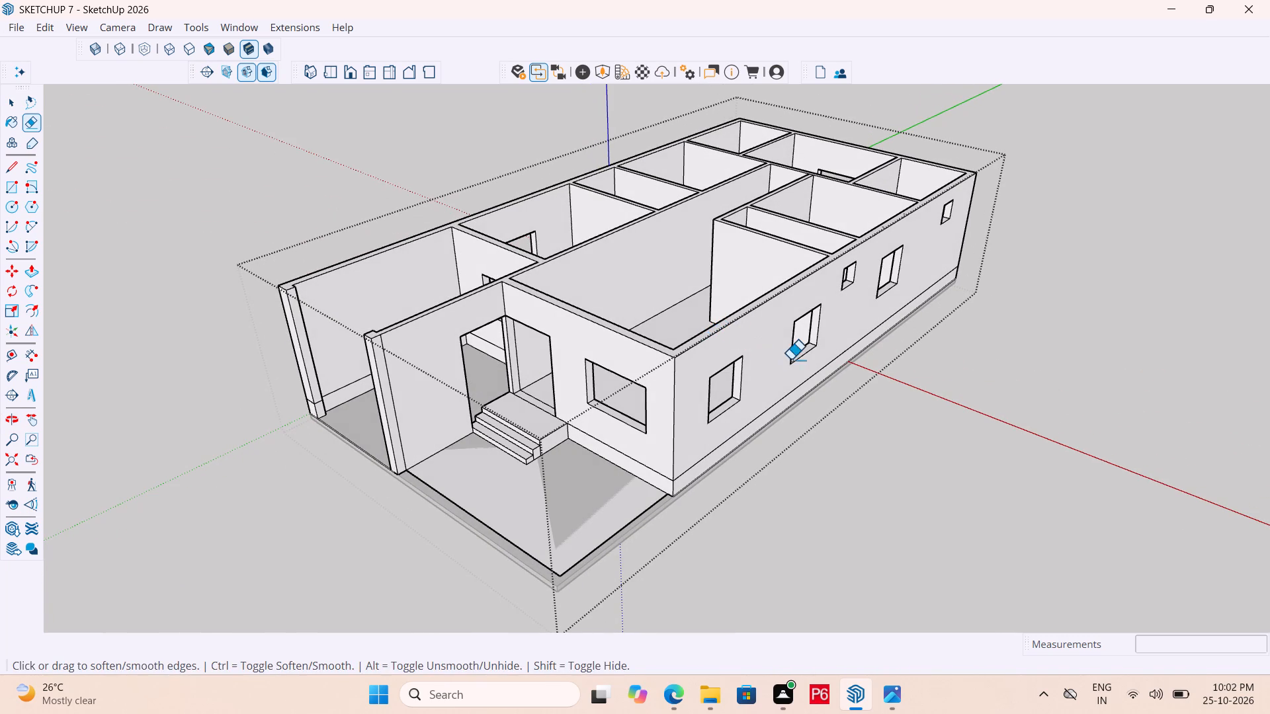
{"action": "scroll", "coordinate": [790, 360], "scroll_direction": "down", "scroll_amount": 2}
{"action": "middle_click_drag", "start_coordinate": [790, 360], "coordinate": [751, 392]}
{"action": "scroll", "coordinate": [411, 399], "scroll_direction": "up", "scroll_amount": 7}
{"action": "middle_click_drag", "start_coordinate": [505, 350], "coordinate": [758, 338]}
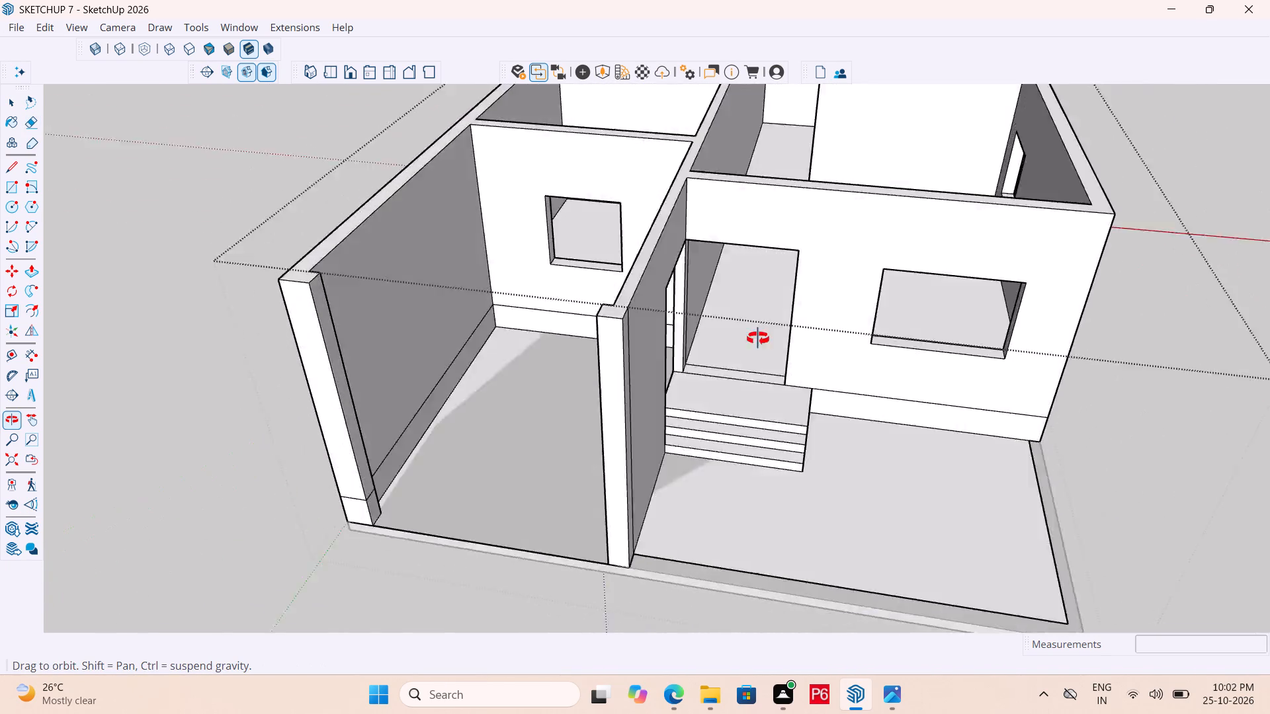
{"action": "middle_click_drag", "start_coordinate": [758, 338], "coordinate": [575, 394]}
{"action": "scroll", "coordinate": [855, 253], "scroll_direction": "down", "scroll_amount": 5}
{"action": "middle_click_drag", "start_coordinate": [759, 303], "coordinate": [652, 325]}
{"action": "scroll", "coordinate": [671, 342], "scroll_direction": "up", "scroll_amount": 1}
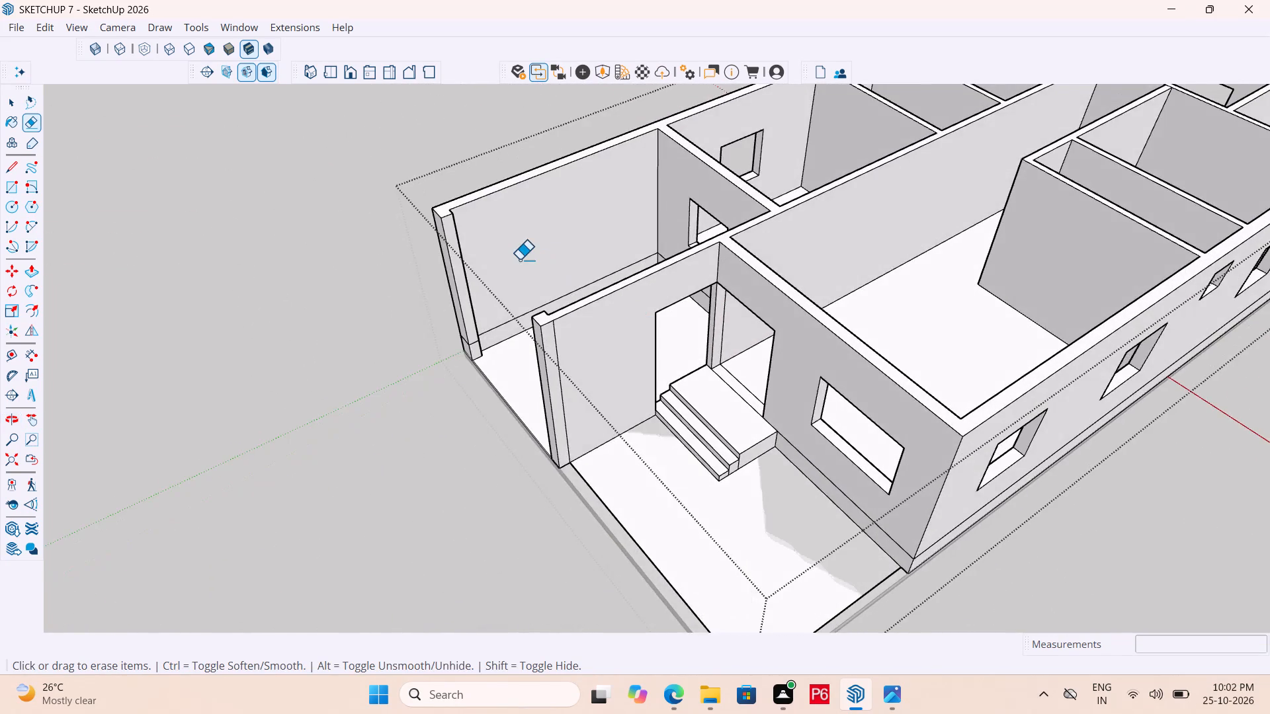
{"action": "scroll", "coordinate": [509, 261], "scroll_direction": "down", "scroll_amount": 5}
{"action": "scroll", "coordinate": [632, 284], "scroll_direction": "down", "scroll_amount": 5}
{"action": "middle_click_drag", "start_coordinate": [646, 313], "coordinate": [695, 313]}
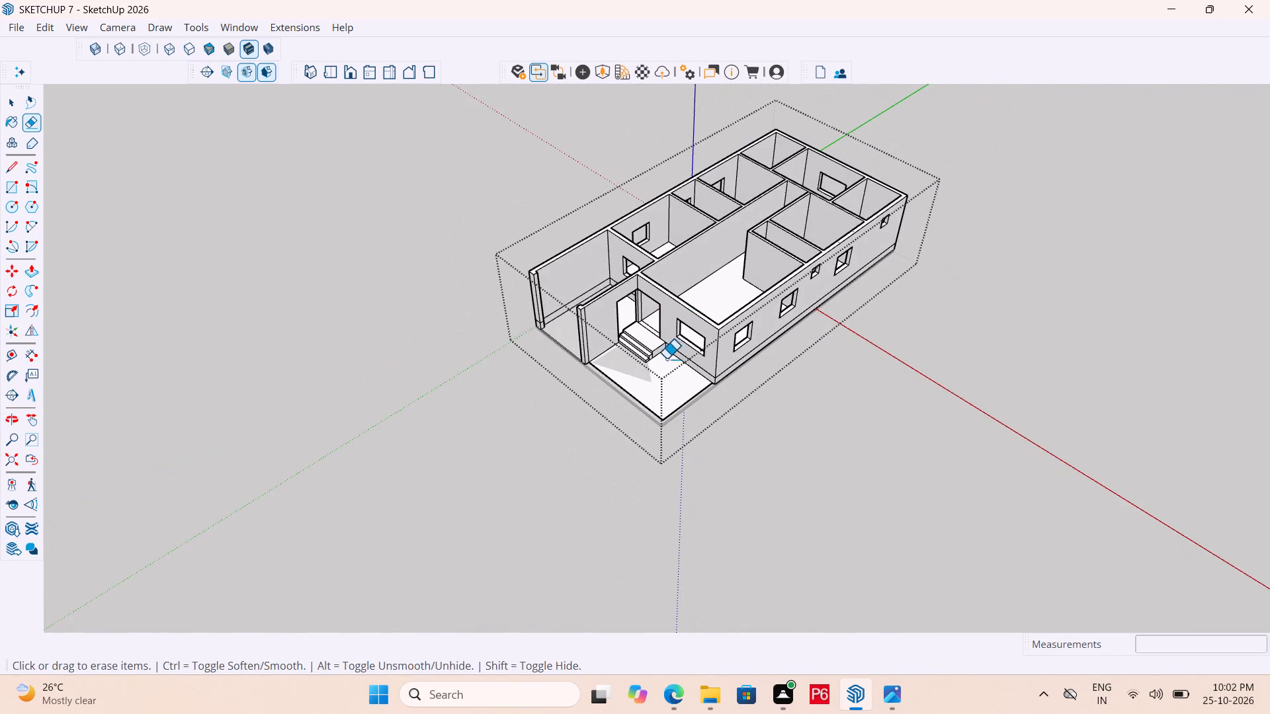
{"action": "scroll", "coordinate": [666, 359], "scroll_direction": "up", "scroll_amount": 6}
{"action": "middle_click_drag", "start_coordinate": [793, 379], "coordinate": [754, 299]}
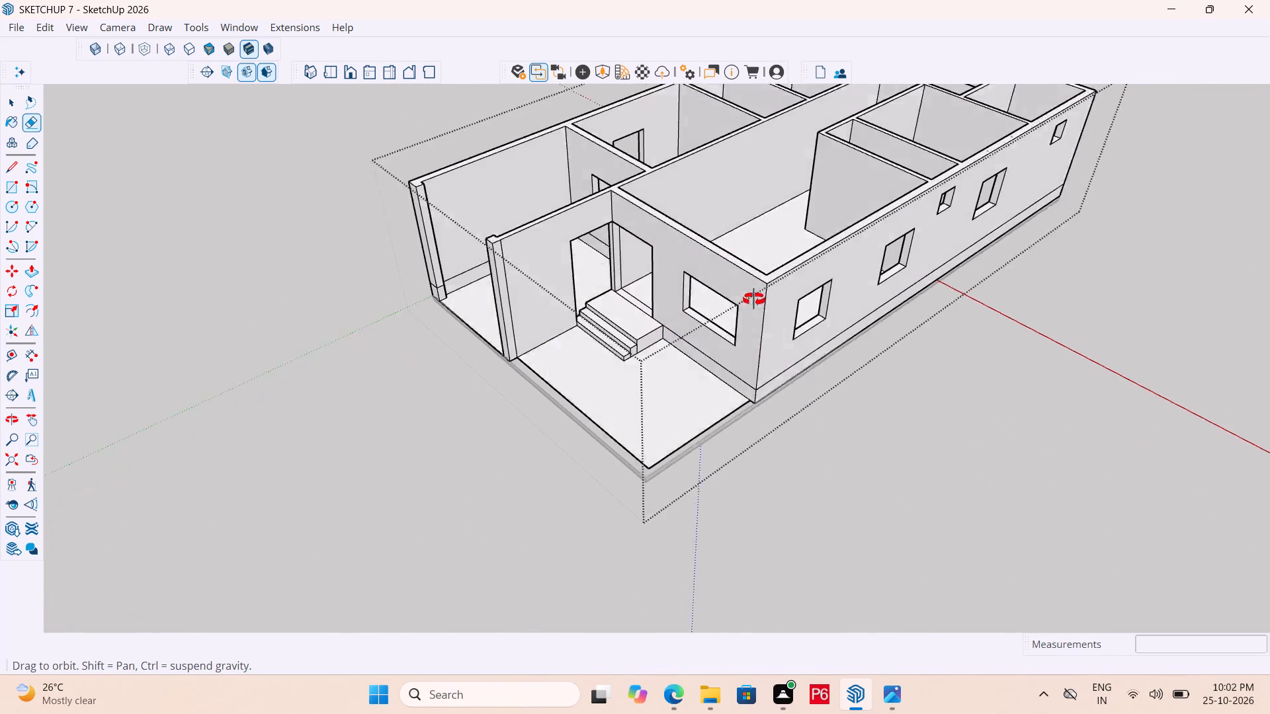
{"action": "middle_click_drag", "start_coordinate": [754, 299], "coordinate": [646, 65]}
{"action": "scroll", "coordinate": [711, 321], "scroll_direction": "up", "scroll_amount": 6}
{"action": "middle_click_drag", "start_coordinate": [748, 285], "coordinate": [939, 190]}
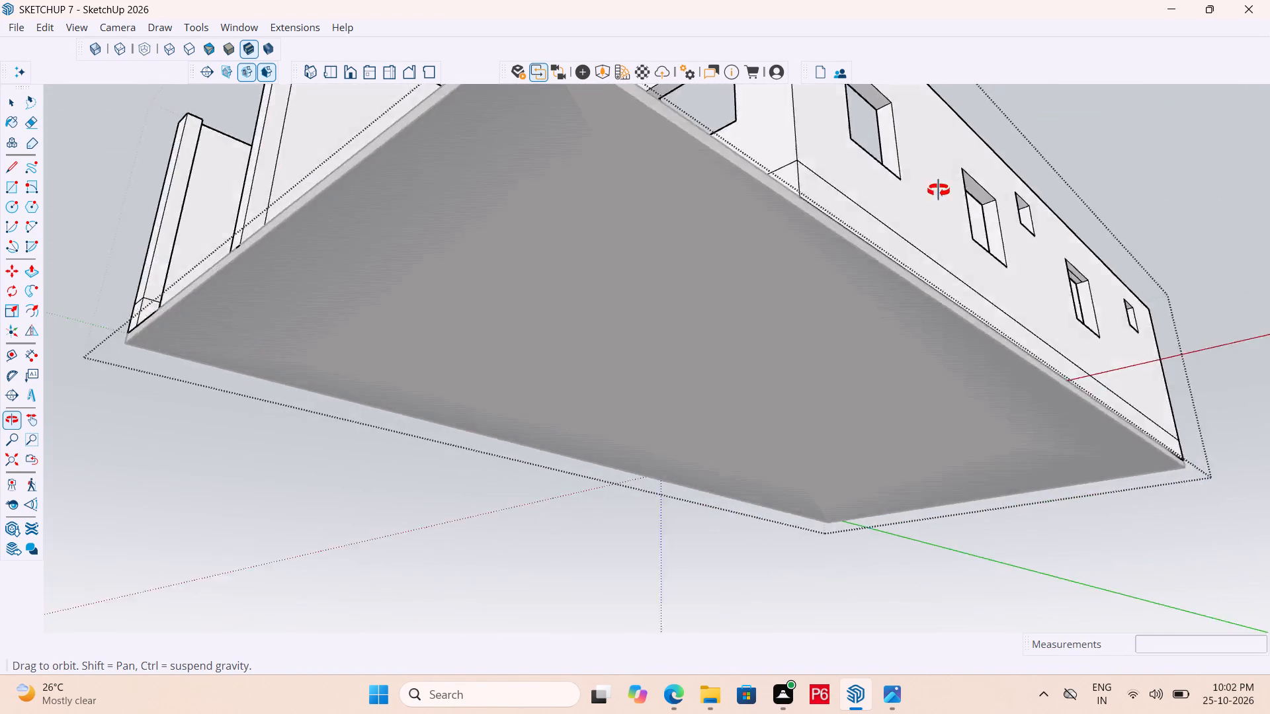
{"action": "middle_click_drag", "start_coordinate": [939, 190], "coordinate": [745, 526]}
{"action": "scroll", "coordinate": [847, 366], "scroll_direction": "down", "scroll_amount": 6}
{"action": "middle_click_drag", "start_coordinate": [634, 297], "coordinate": [697, 371]}
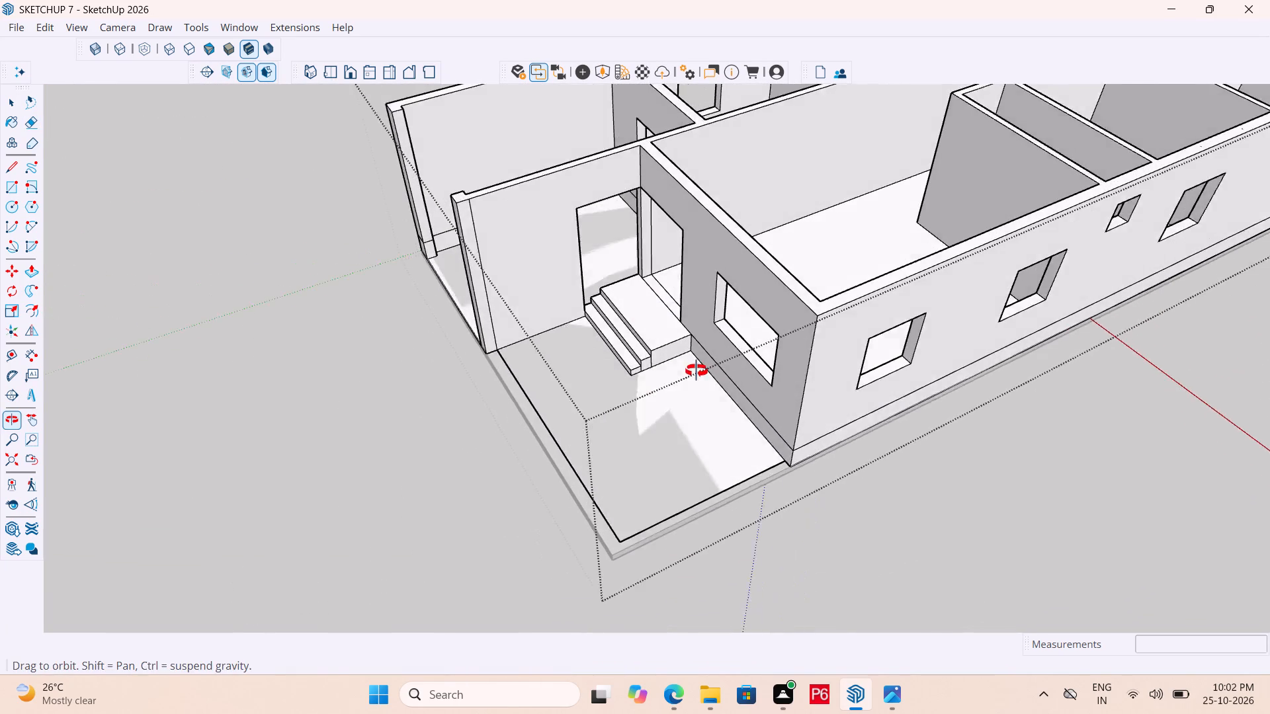
{"action": "middle_click_drag", "start_coordinate": [697, 371], "coordinate": [700, 375]}
{"action": "scroll", "coordinate": [697, 371], "scroll_direction": "down", "scroll_amount": 1}
{"action": "key", "text": "ctrl+s"}
{"action": "key", "text": "ctrl+s"}
{"action": "key", "text": "ctrl+s"}
{"action": "key", "text": "ctrl+s"}
{"action": "key", "text": "ctrl+s"}
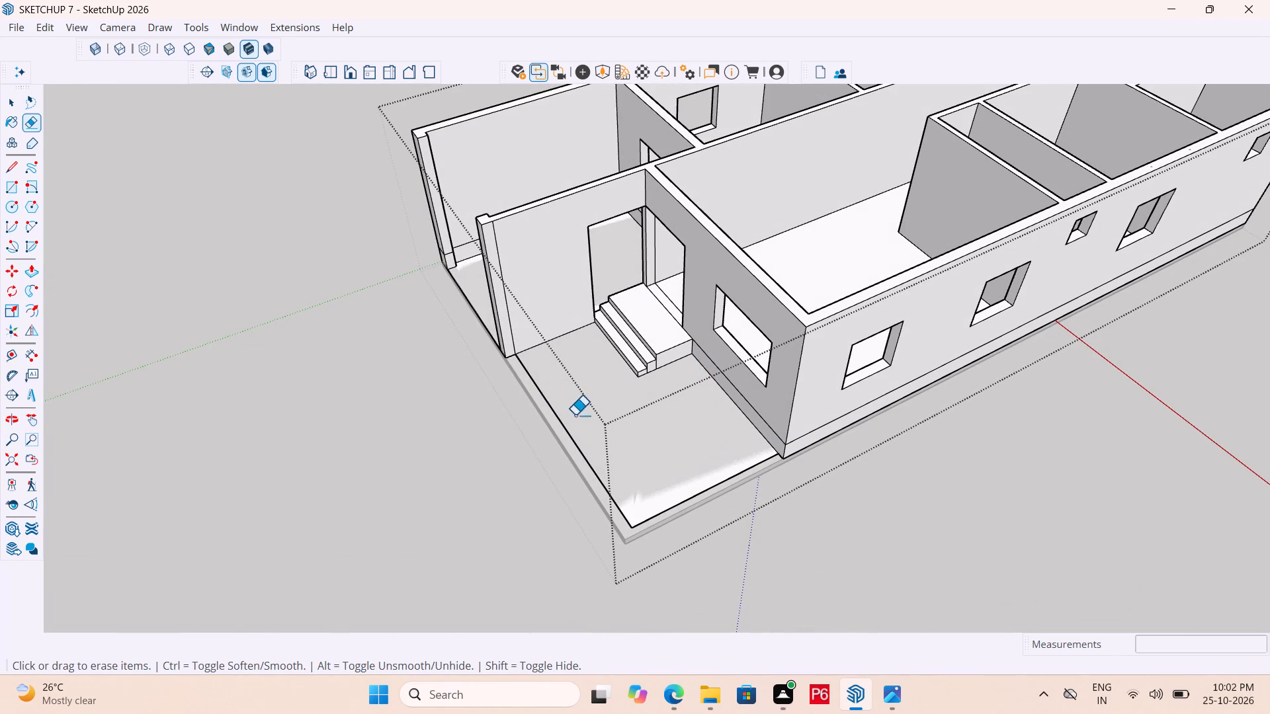
Draw a 17' 6" × 9" rectangle filling the border strip along the porch floor's front edge.
{"action": "scroll", "coordinate": [593, 457], "scroll_direction": "down", "scroll_amount": 6}
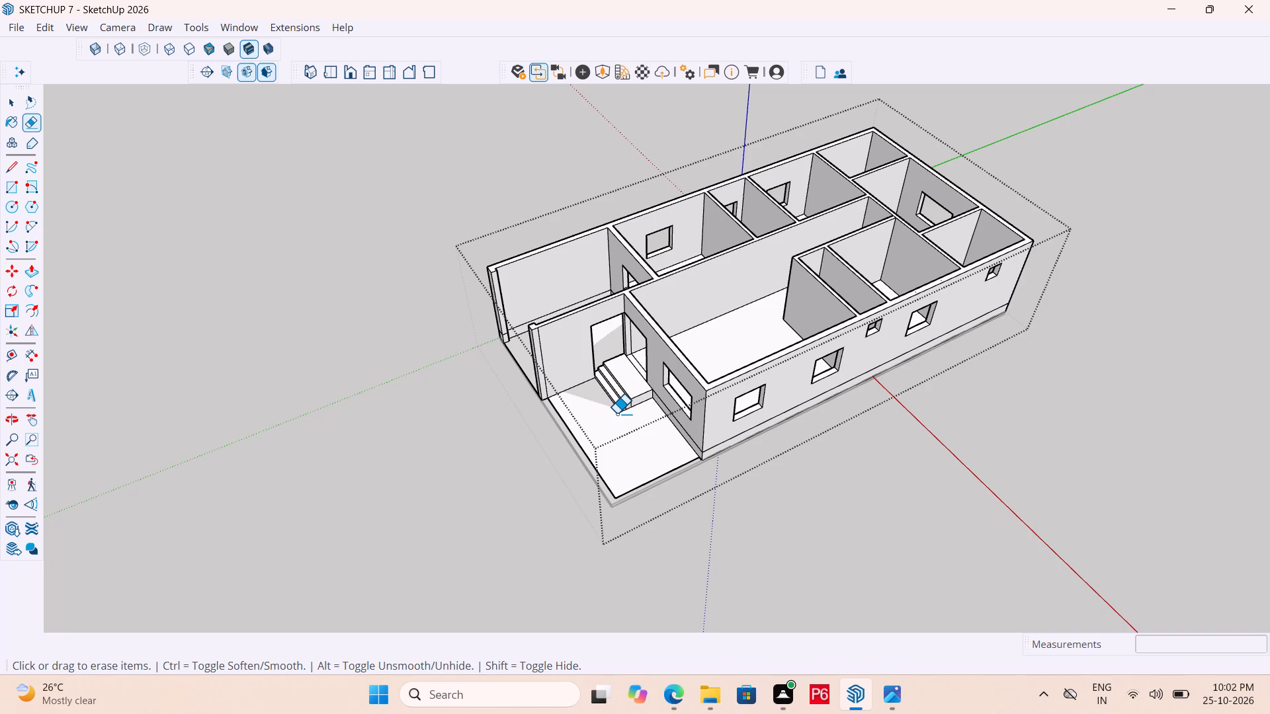
{"action": "scroll", "coordinate": [565, 480], "scroll_direction": "up", "scroll_amount": 6}
{"action": "scroll", "coordinate": [596, 424], "scroll_direction": "up", "scroll_amount": 5}
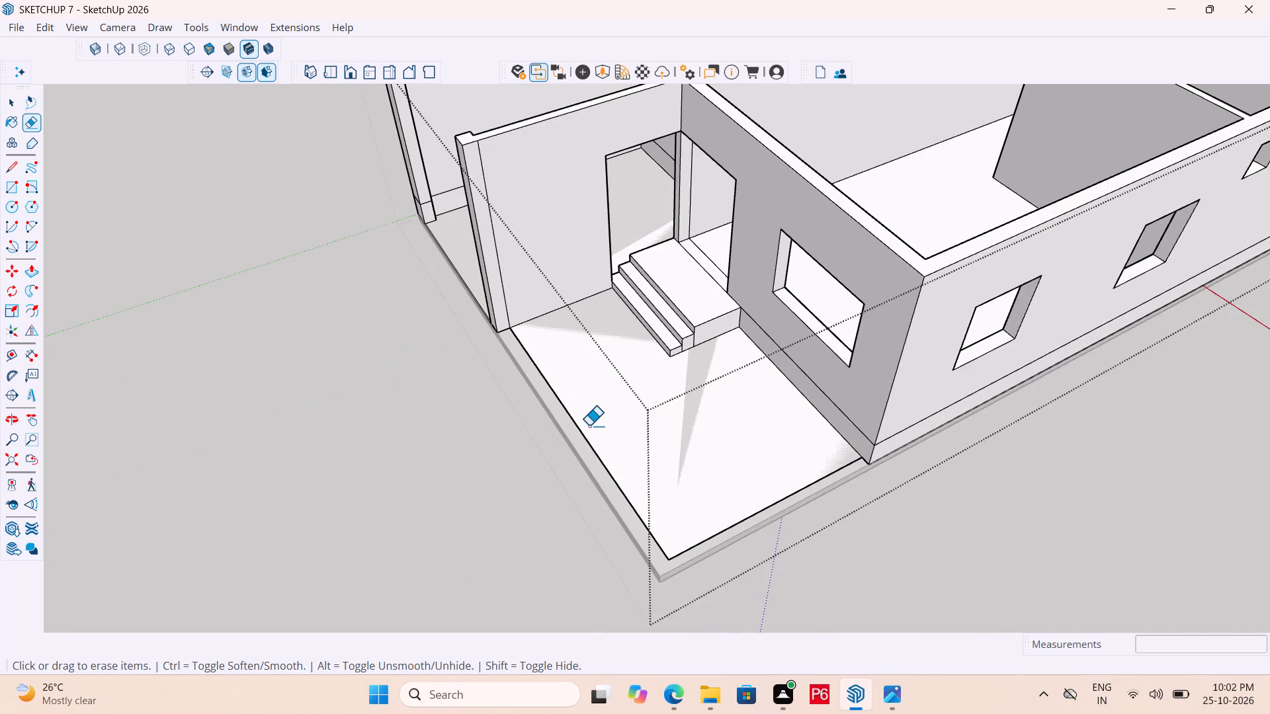
{"action": "scroll", "coordinate": [579, 430], "scroll_direction": "up", "scroll_amount": 4}
{"action": "key", "text": "space"}
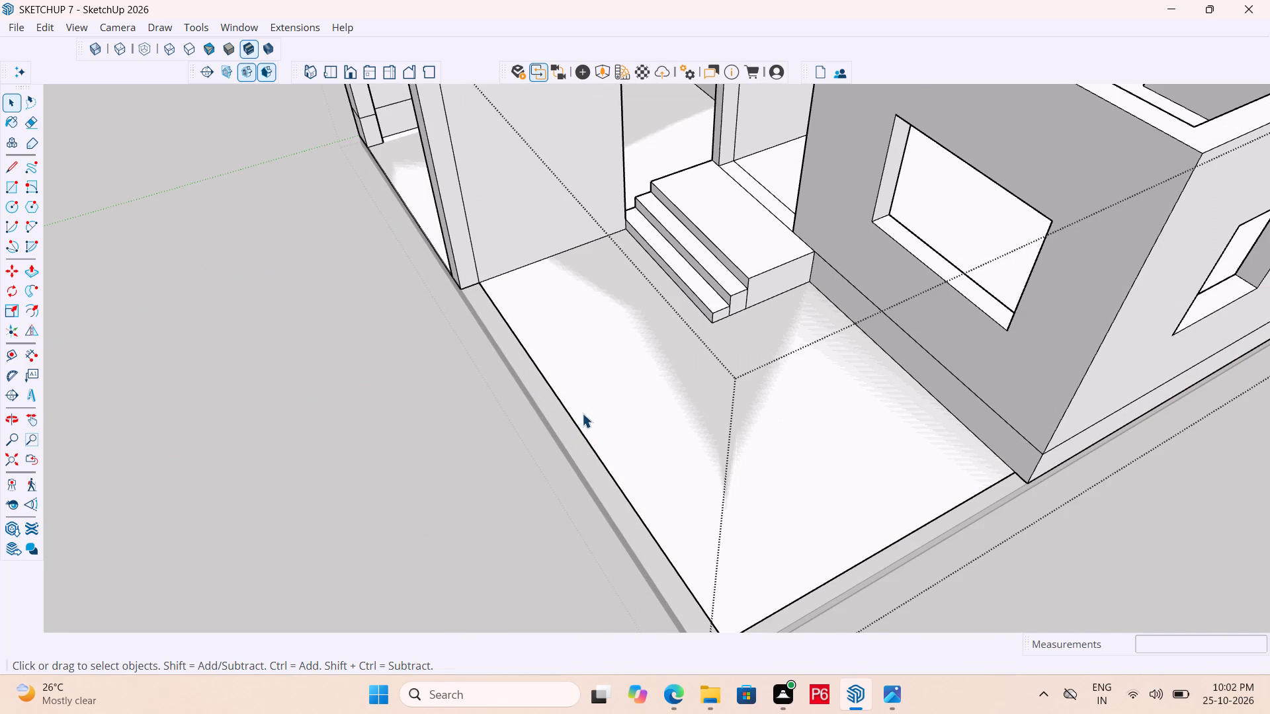
{"action": "left_click", "coordinate": [582, 413]}
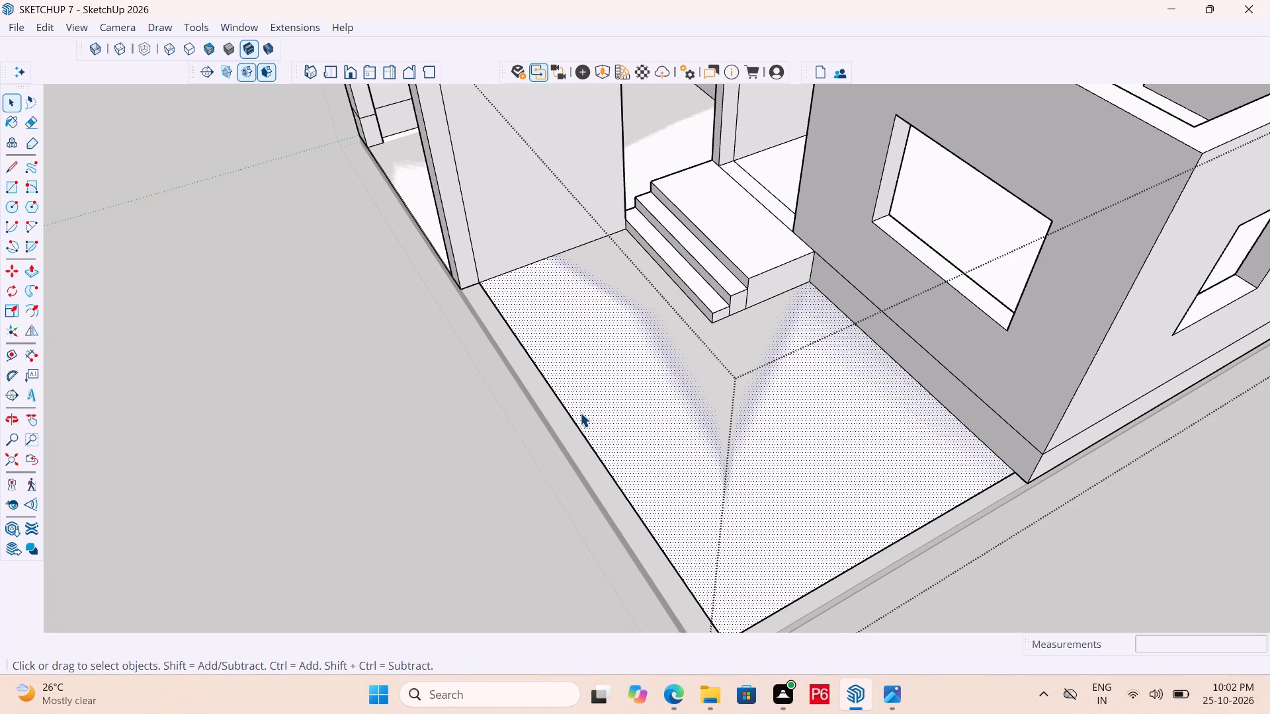
{"action": "key", "text": "r"}
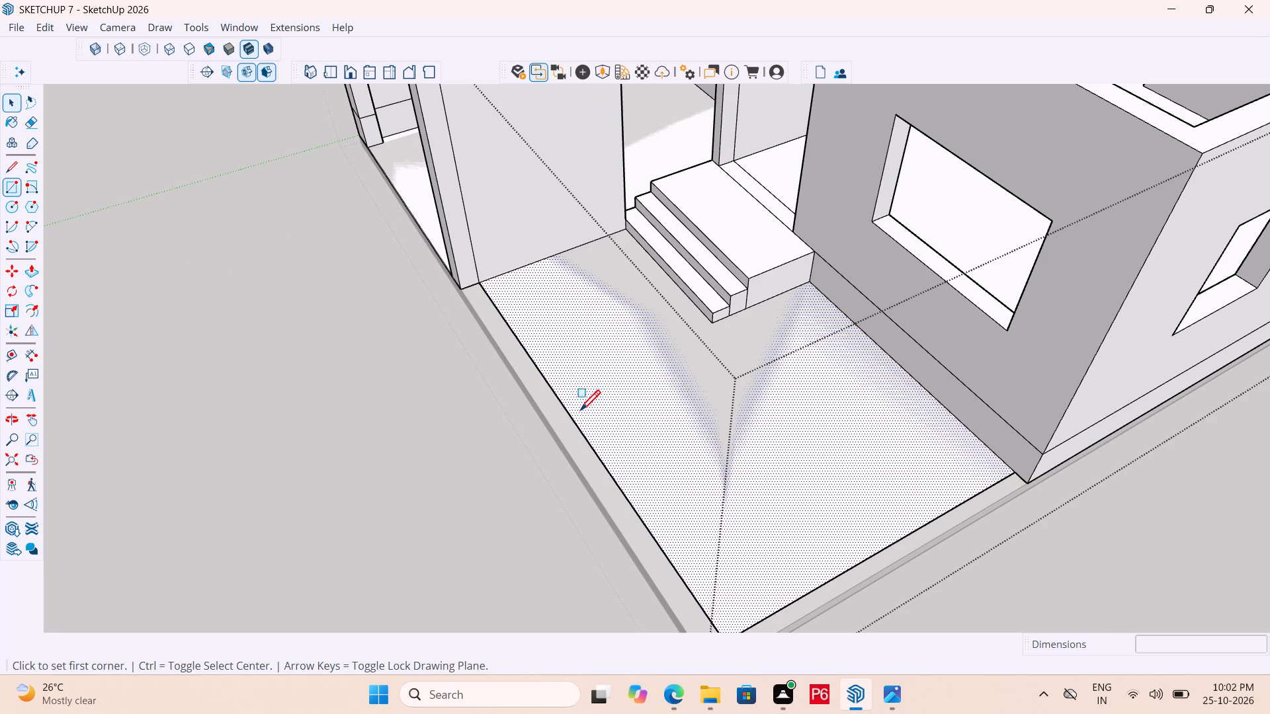
{"action": "left_click", "coordinate": [482, 284]}
{"action": "scroll", "coordinate": [492, 278], "scroll_direction": "down", "scroll_amount": 2}
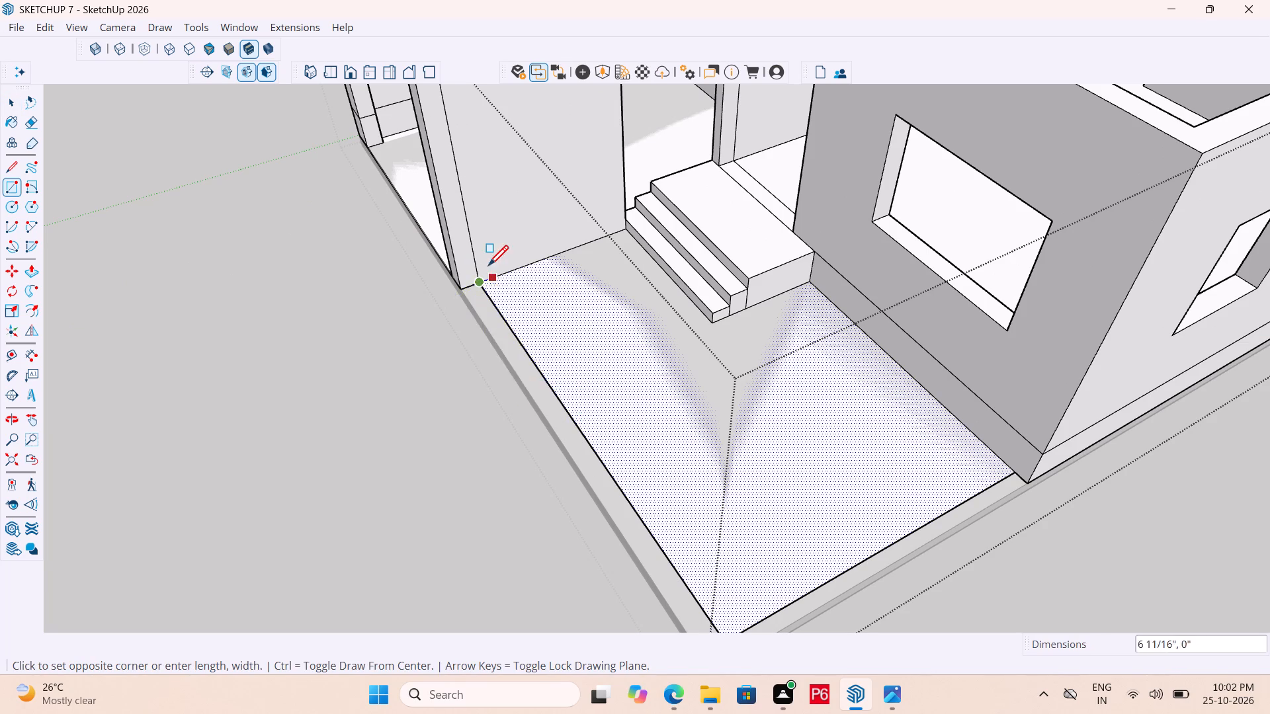
{"action": "scroll", "coordinate": [488, 268], "scroll_direction": "down", "scroll_amount": 4}
{"action": "scroll", "coordinate": [608, 461], "scroll_direction": "up", "scroll_amount": 4}
{"action": "left_click", "coordinate": [601, 497]}
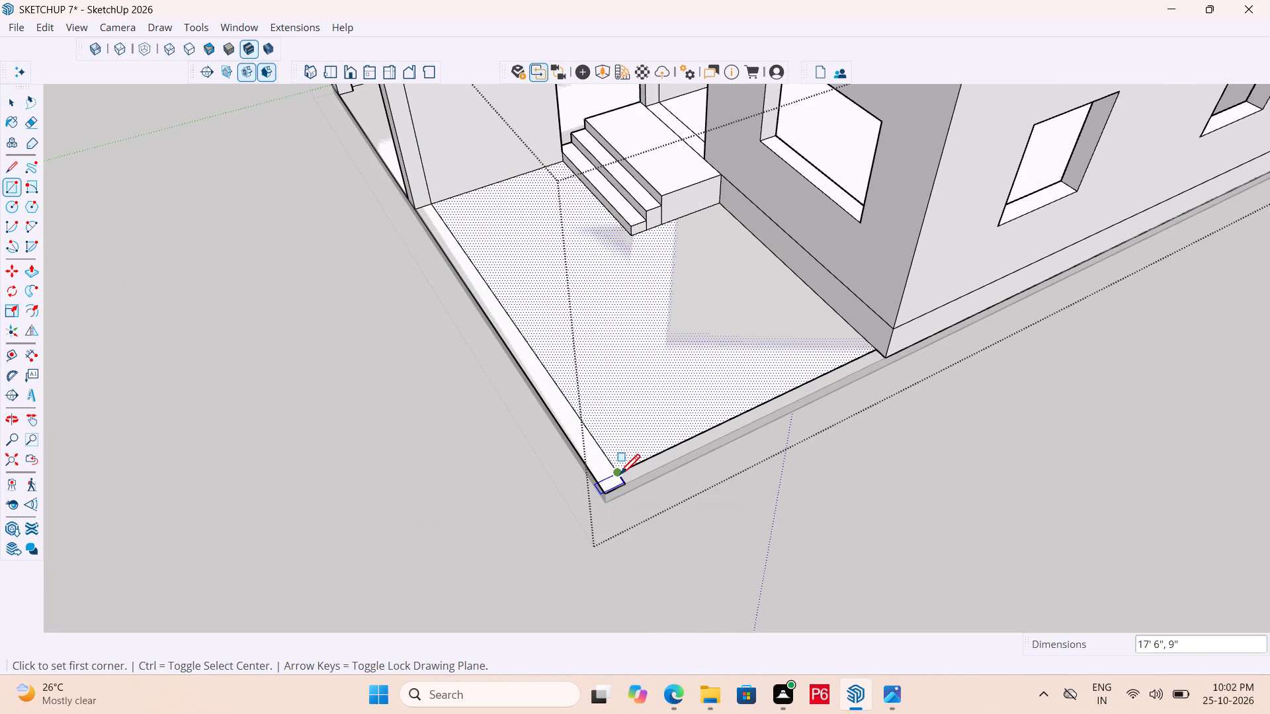
Draw an 11' × 6" rectangle filling the border strip along the porch floor's open side edge.
{"action": "left_click", "coordinate": [620, 477]}
{"action": "left_click", "coordinate": [885, 356]}
{"action": "key", "text": "space"}
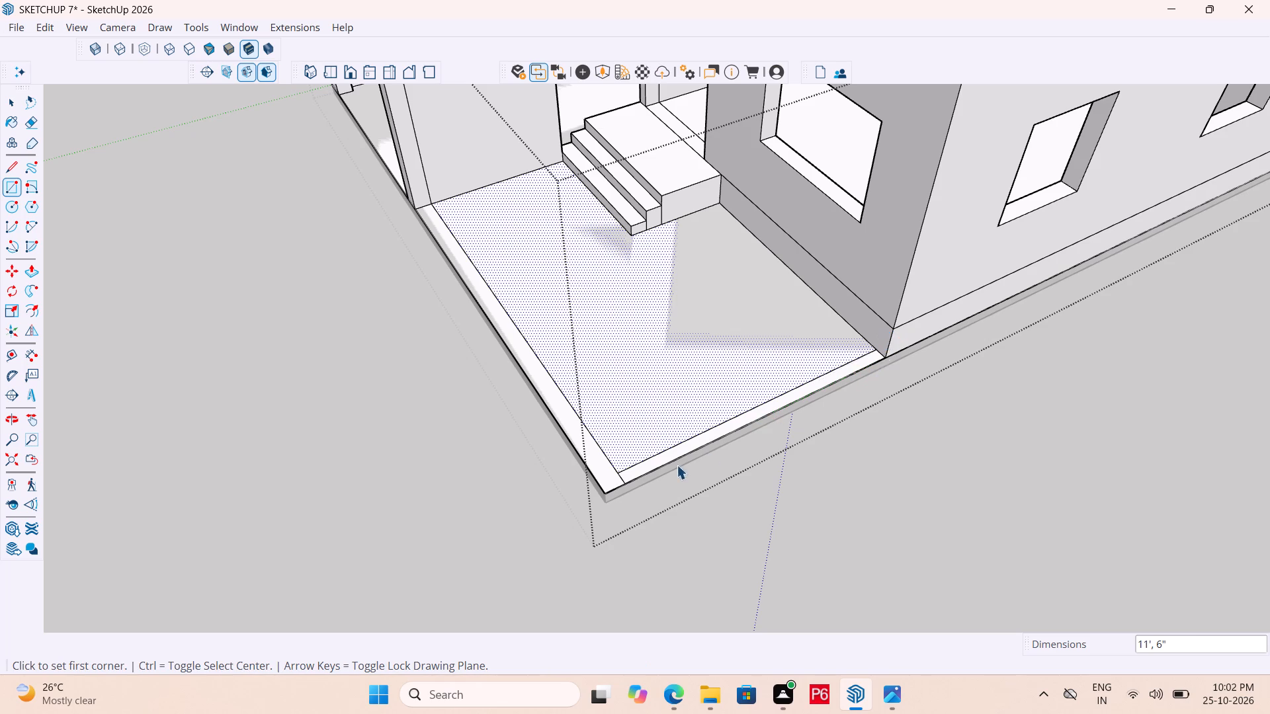
Erase the inner line of the front border strip and the short line closing the side strip at the porch corner.
{"action": "scroll", "coordinate": [605, 440], "scroll_direction": "up", "scroll_amount": 3}
{"action": "key", "text": "e"}
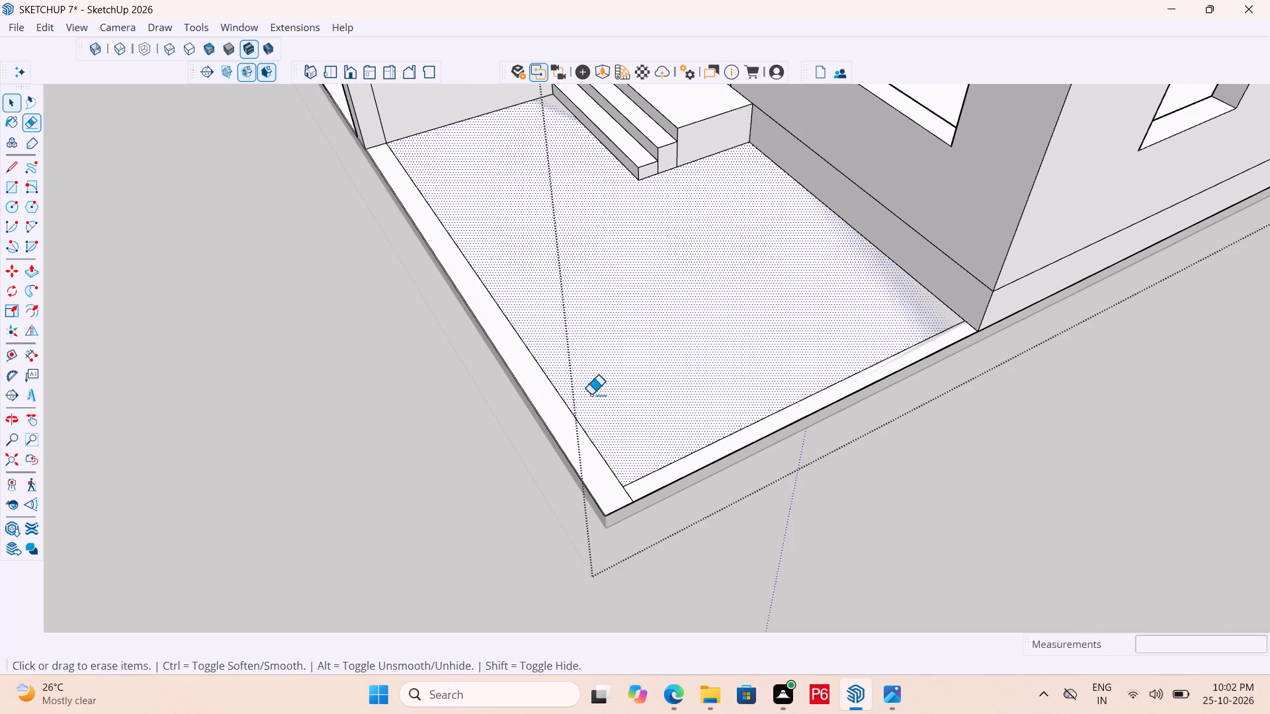
{"action": "left_click_drag", "start_coordinate": [571, 387], "coordinate": [554, 395]}
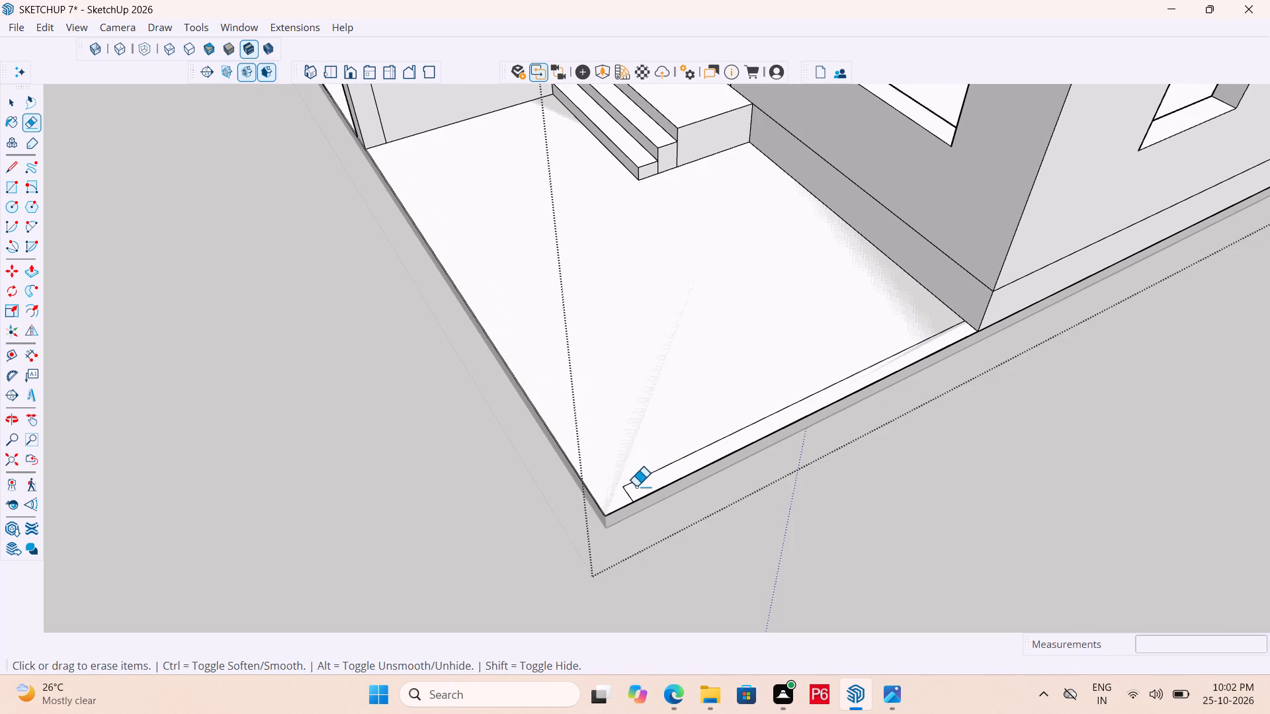
{"action": "left_click_drag", "start_coordinate": [628, 494], "coordinate": [622, 498]}
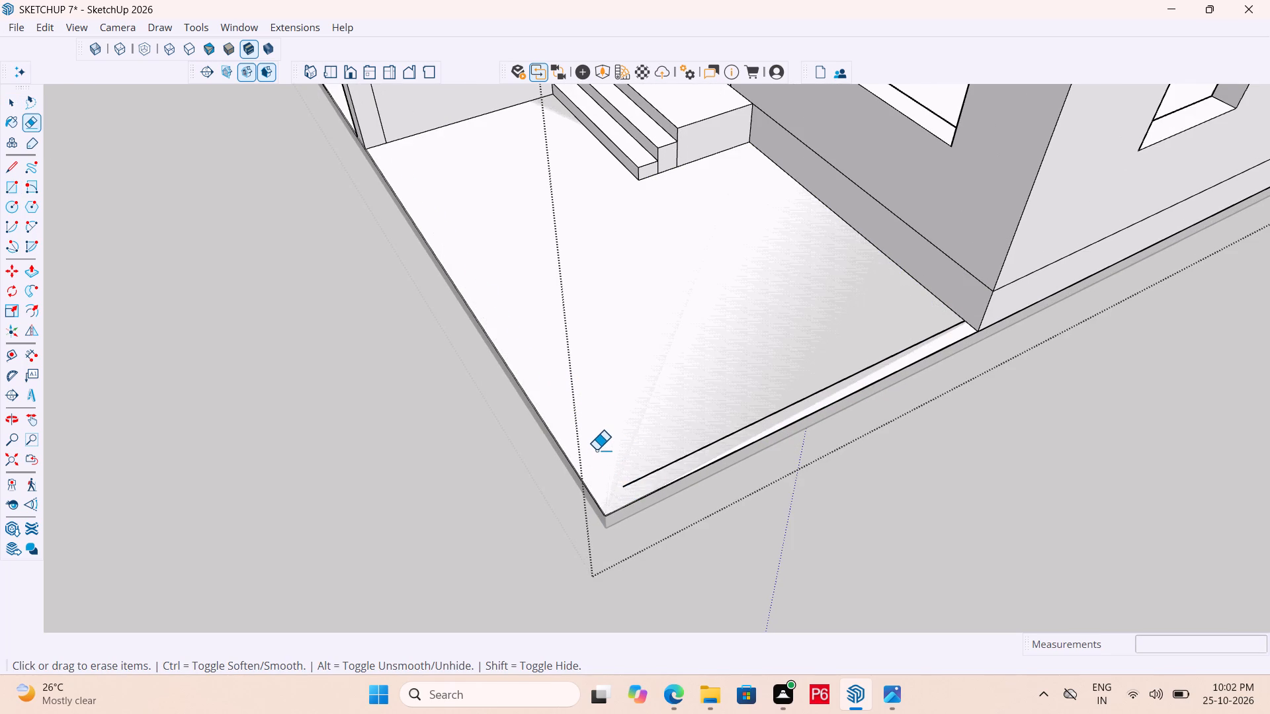
Place a guide line 6" inside the porch floor's front edge.
{"action": "key", "text": "t"}
{"action": "left_click", "coordinate": [543, 423]}
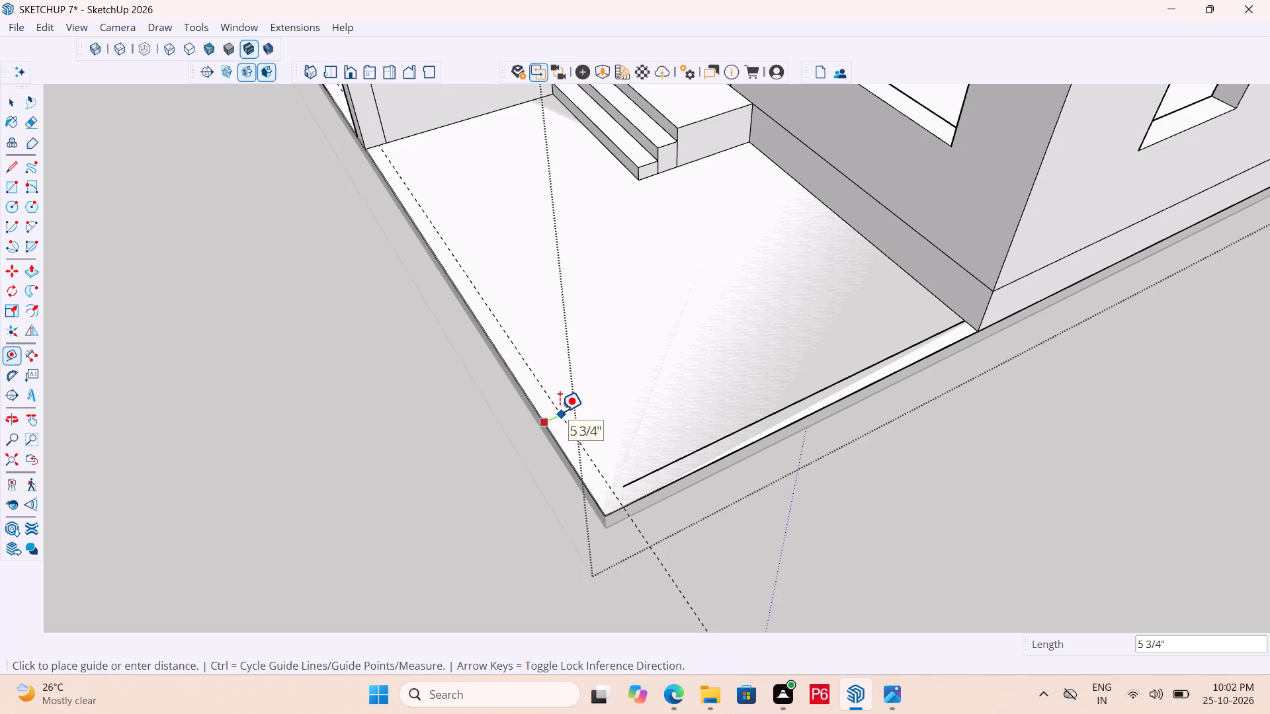
{"action": "key", "text": "6"}
{"action": "key", "text": "shift+quotedbl"}
{"action": "key", "text": "Return"}
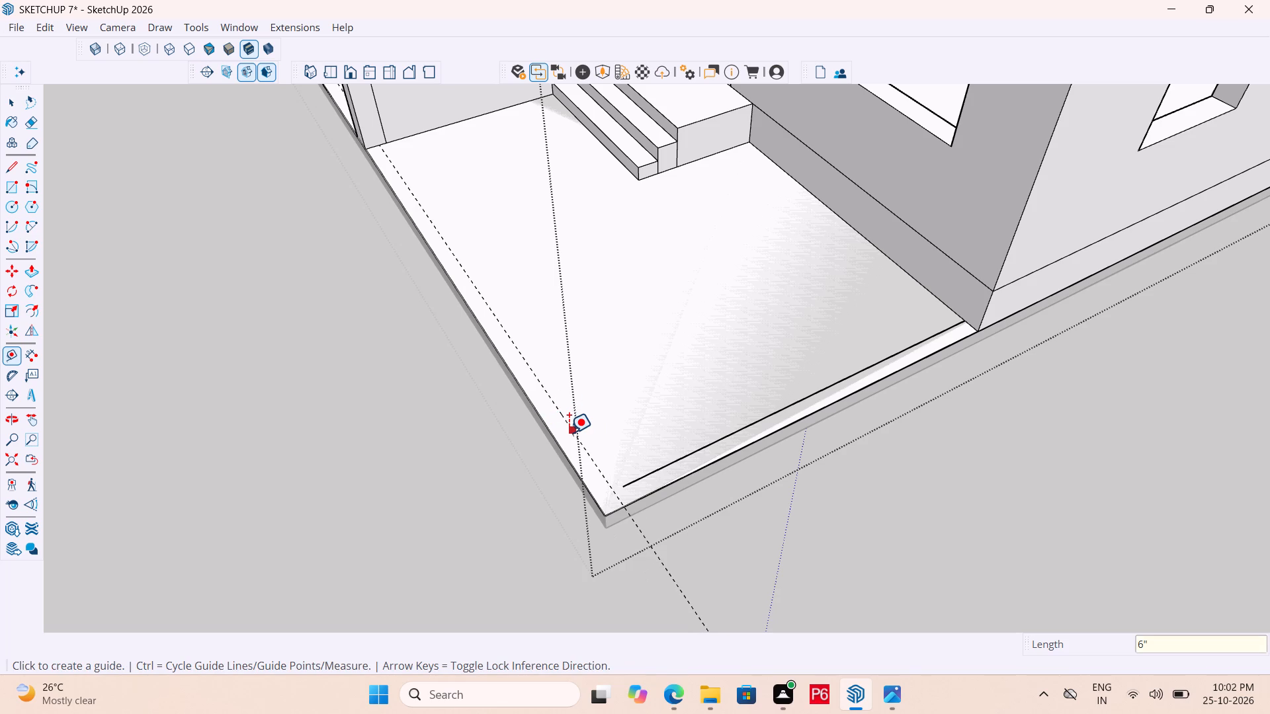
Draw an 11' 3" × 17' rectangle on the porch floor from the guide at the pillar to the side strip's inner corner.
{"action": "key", "text": "r"}
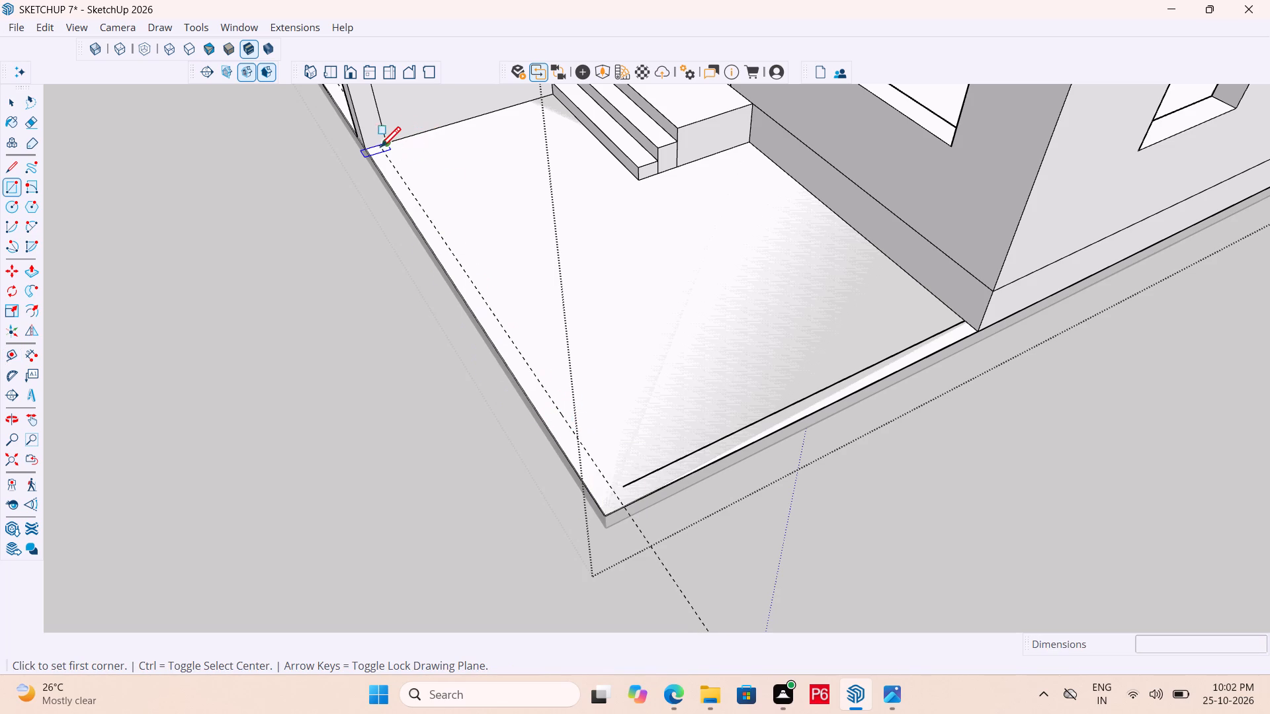
{"action": "left_click", "coordinate": [378, 147]}
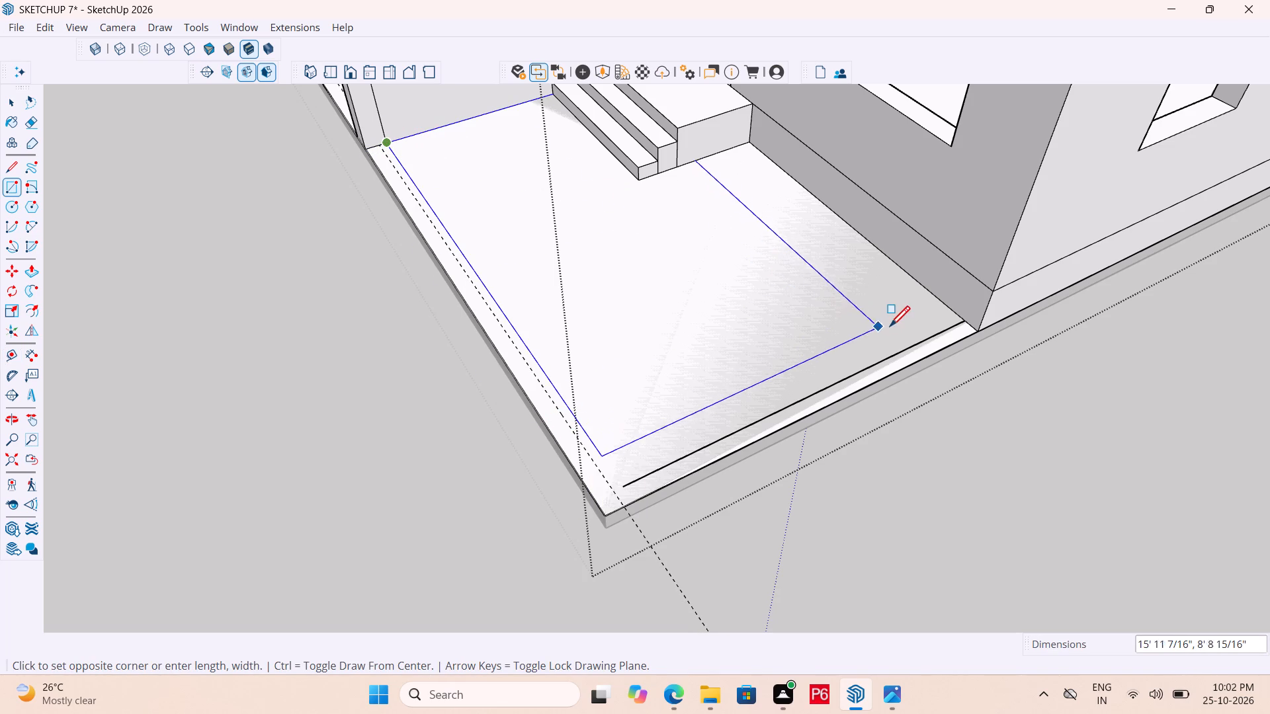
{"action": "key", "text": "Escape"}
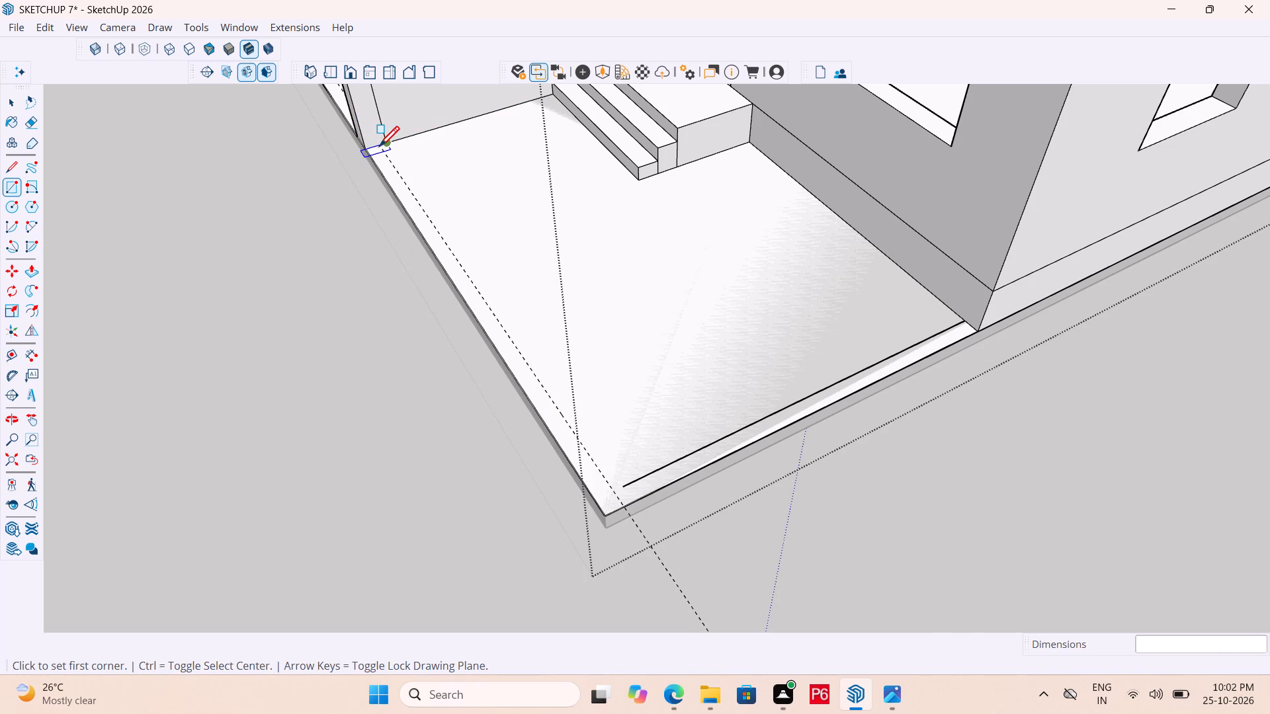
{"action": "scroll", "coordinate": [375, 151], "scroll_direction": "up", "scroll_amount": 4}
{"action": "left_click", "coordinate": [377, 146]}
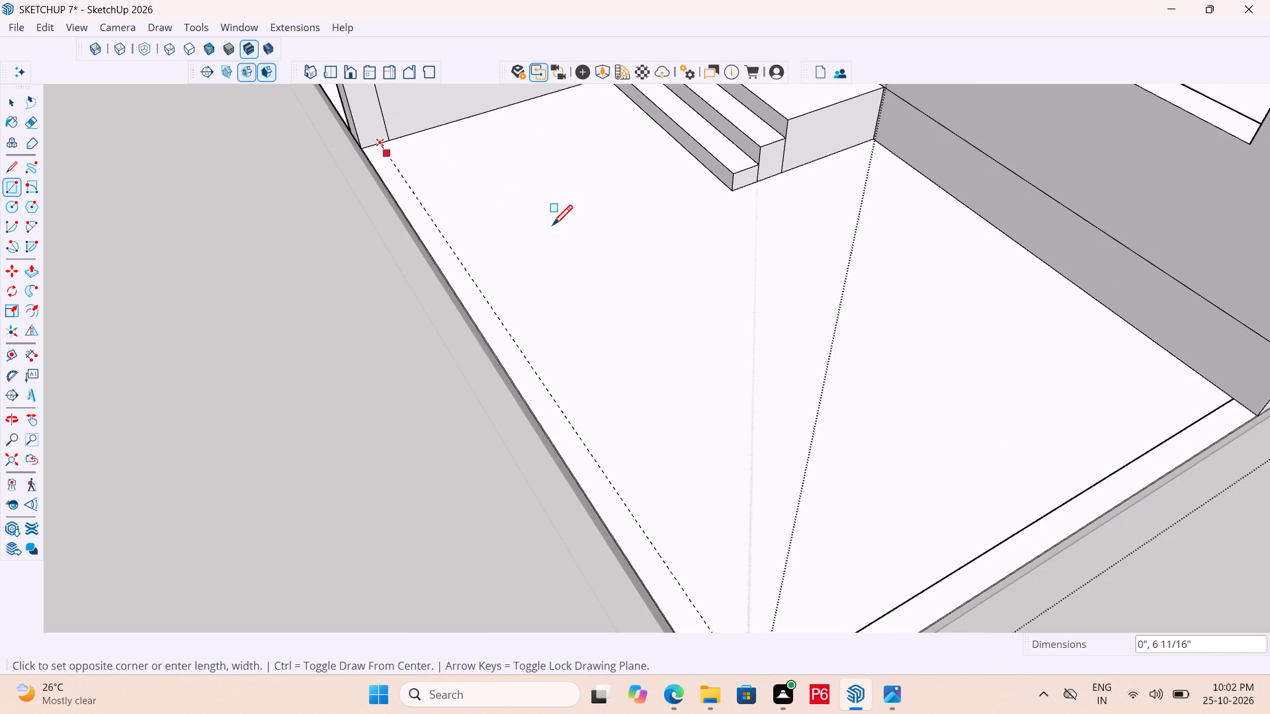
{"action": "scroll", "coordinate": [366, 256], "scroll_direction": "down", "scroll_amount": 5}
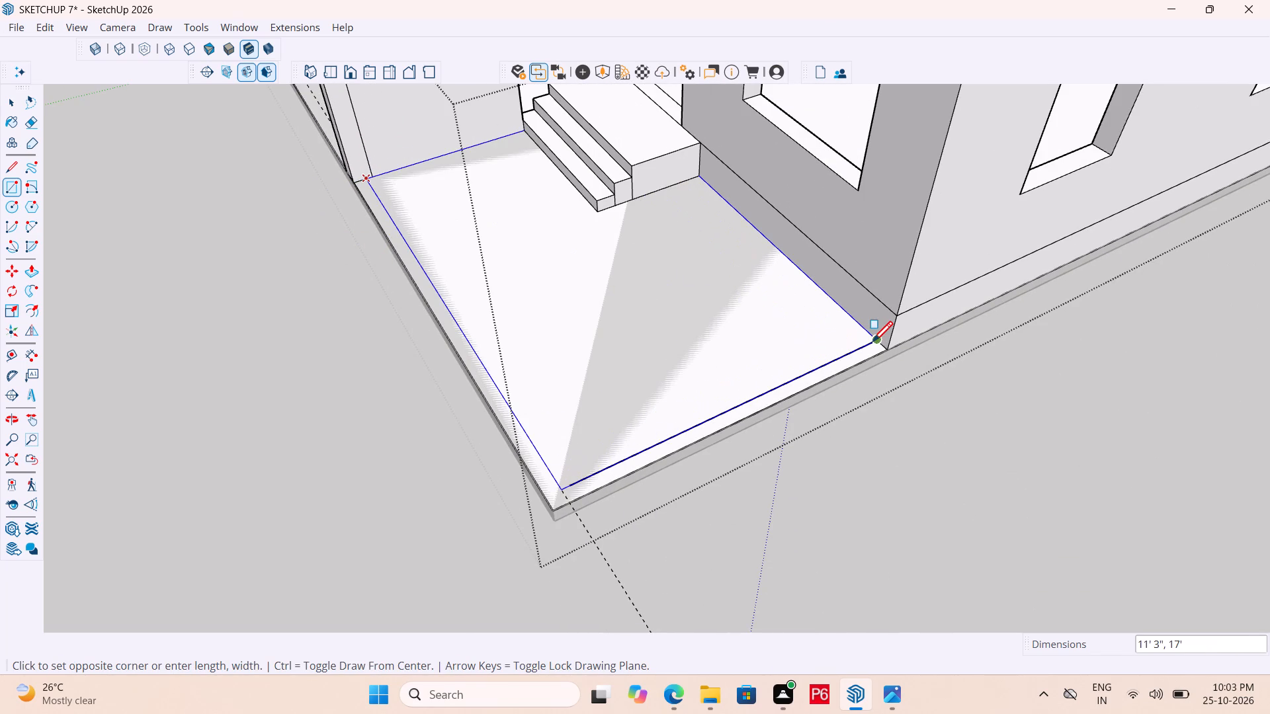
{"action": "left_click", "coordinate": [872, 344]}
Erase the guide line along the porch's front edge and save the model.
{"action": "scroll", "coordinate": [837, 405], "scroll_direction": "down", "scroll_amount": 3}
{"action": "key", "text": "space"}
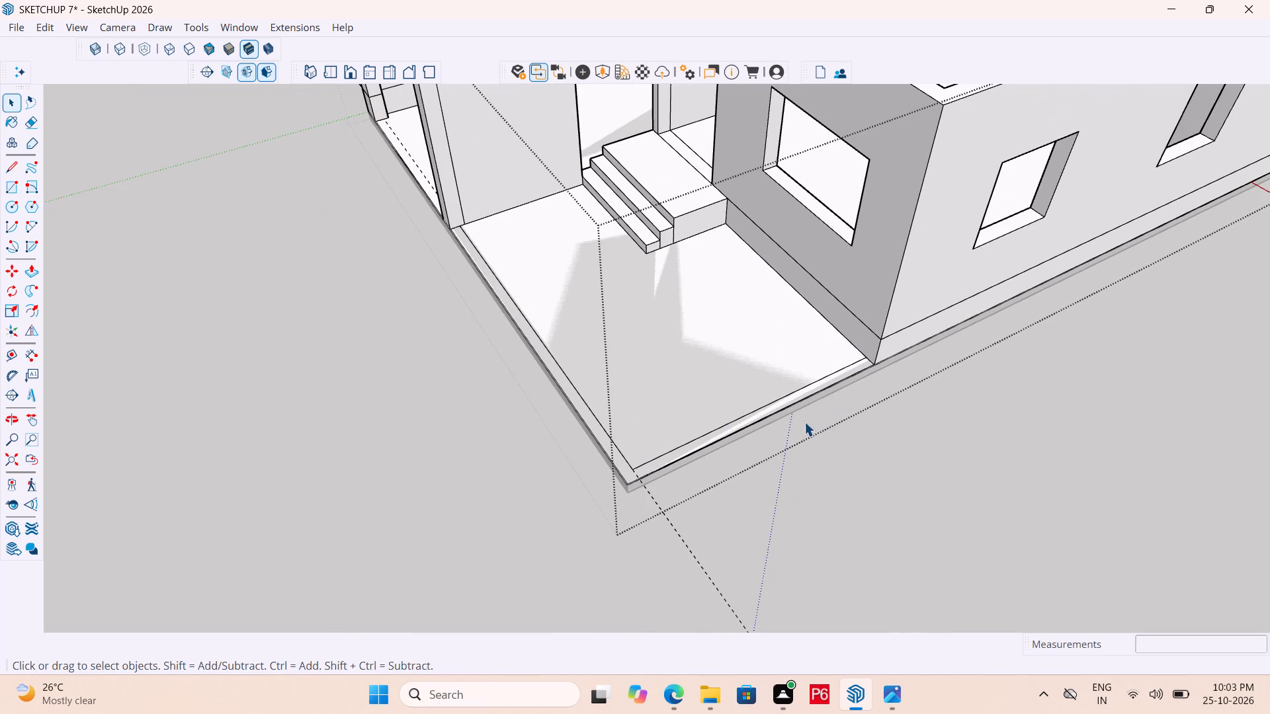
{"action": "key", "text": "e"}
{"action": "left_click_drag", "start_coordinate": [717, 528], "coordinate": [667, 549]}
{"action": "key", "text": "ctrl+s"}
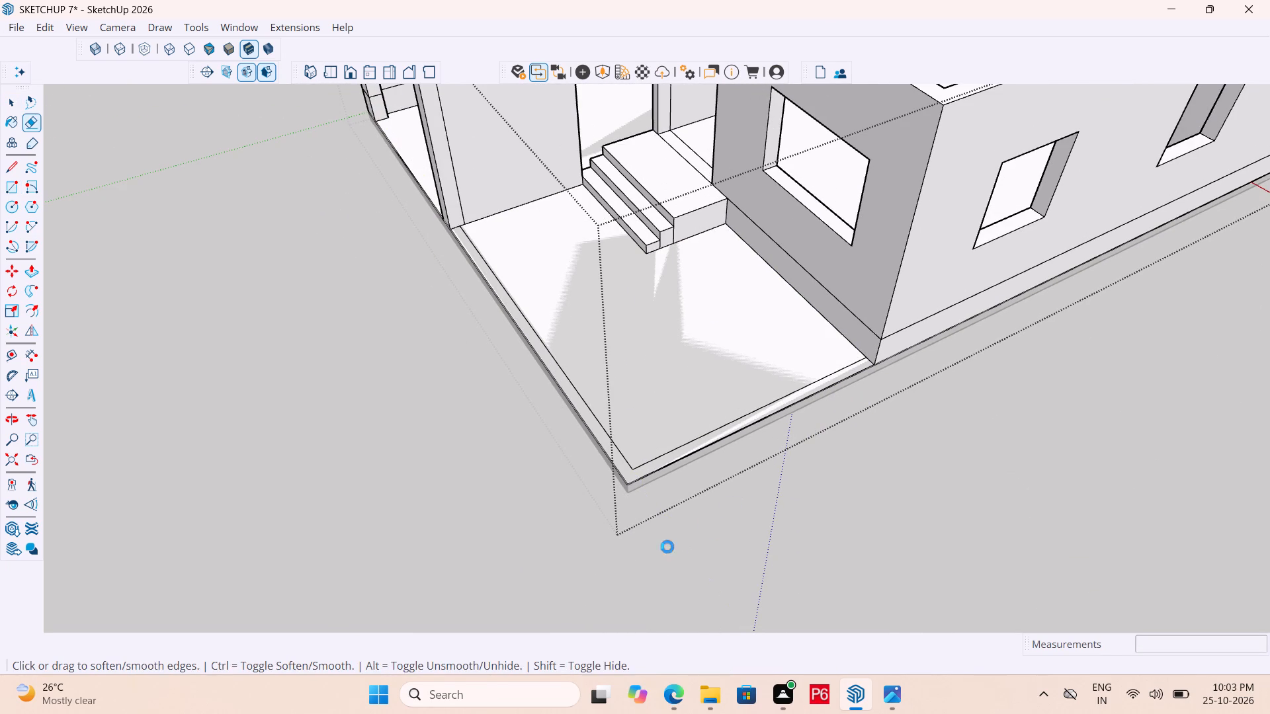
{"action": "key", "text": "ctrl+s"}
{"action": "key", "text": "ctrl+s"}
{"action": "key", "text": "ctrl+s"}
{"action": "key", "text": "ctrl+s"}
Push/Pull the L-shaped border strip around the porch up 4' to form a low wall.
{"action": "scroll", "coordinate": [614, 445], "scroll_direction": "up", "scroll_amount": 4, "text": "ctrl"}
{"action": "key", "text": "p"}
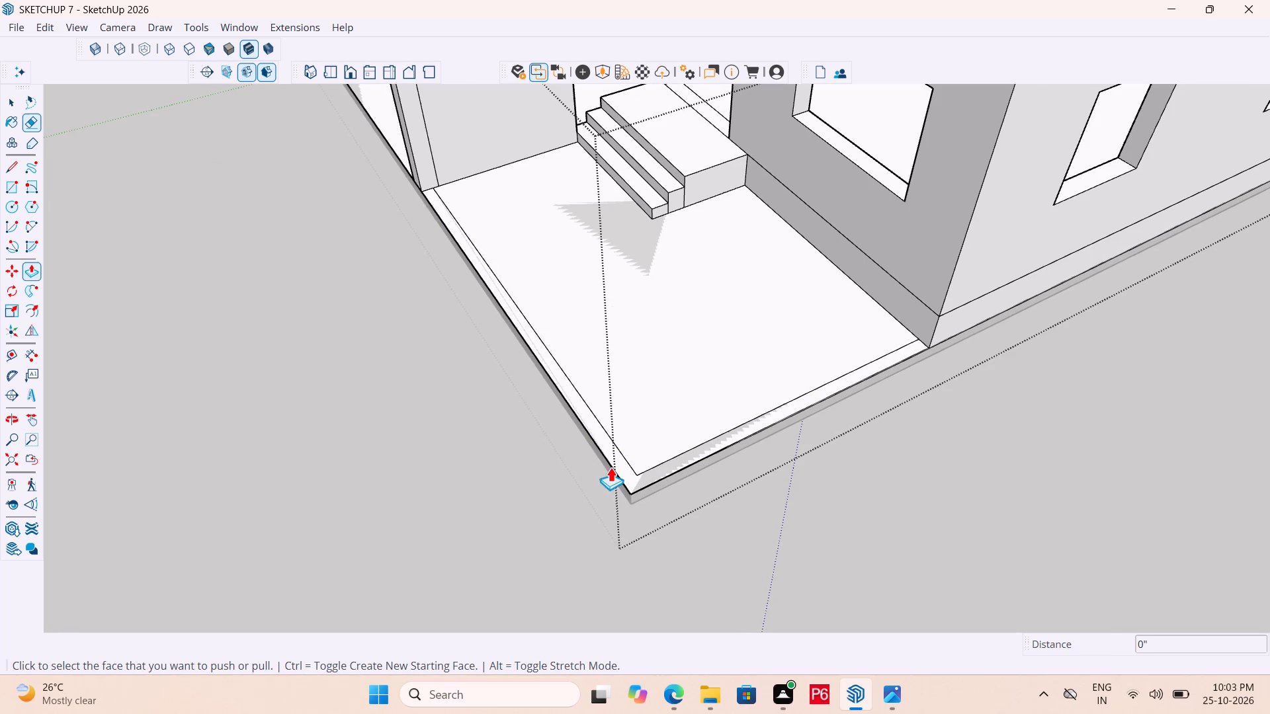
{"action": "left_click", "coordinate": [618, 467]}
{"action": "scroll", "coordinate": [606, 406], "scroll_direction": "down", "scroll_amount": 4}
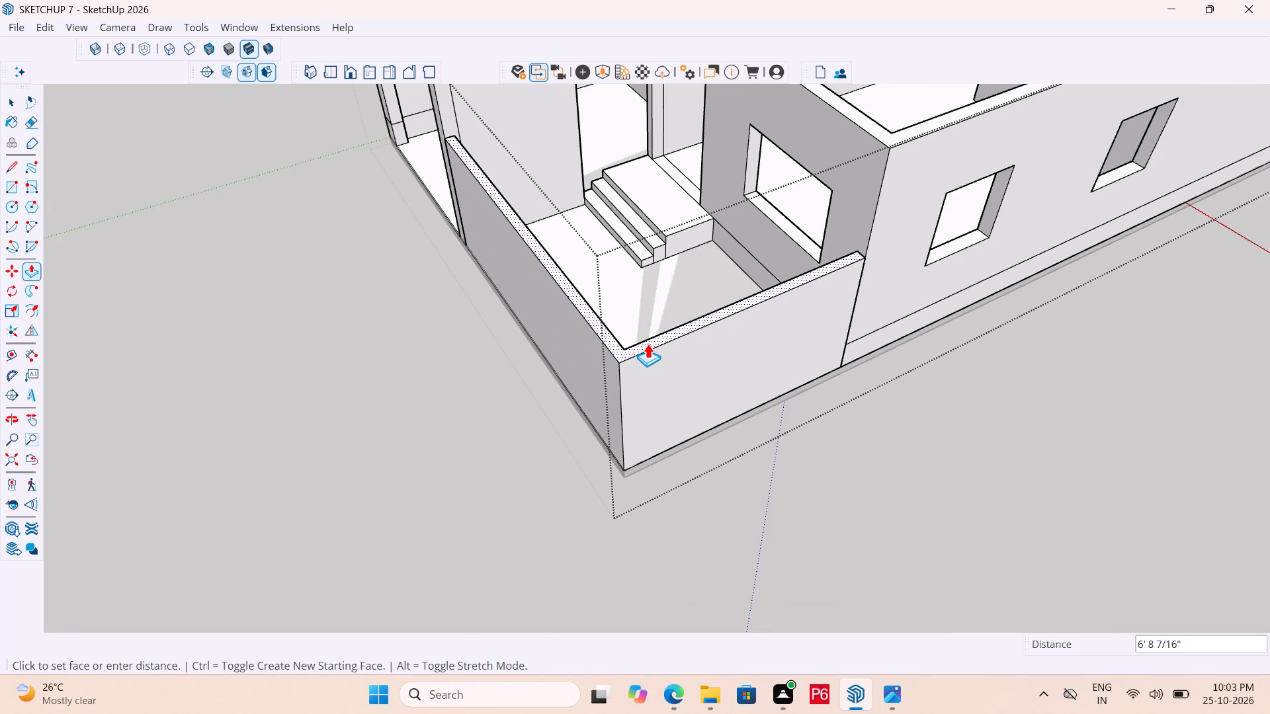
{"action": "type", "text": "4'"}
{"action": "key", "text": "Return"}
{"action": "scroll", "coordinate": [670, 422], "scroll_direction": "down", "scroll_amount": 4}
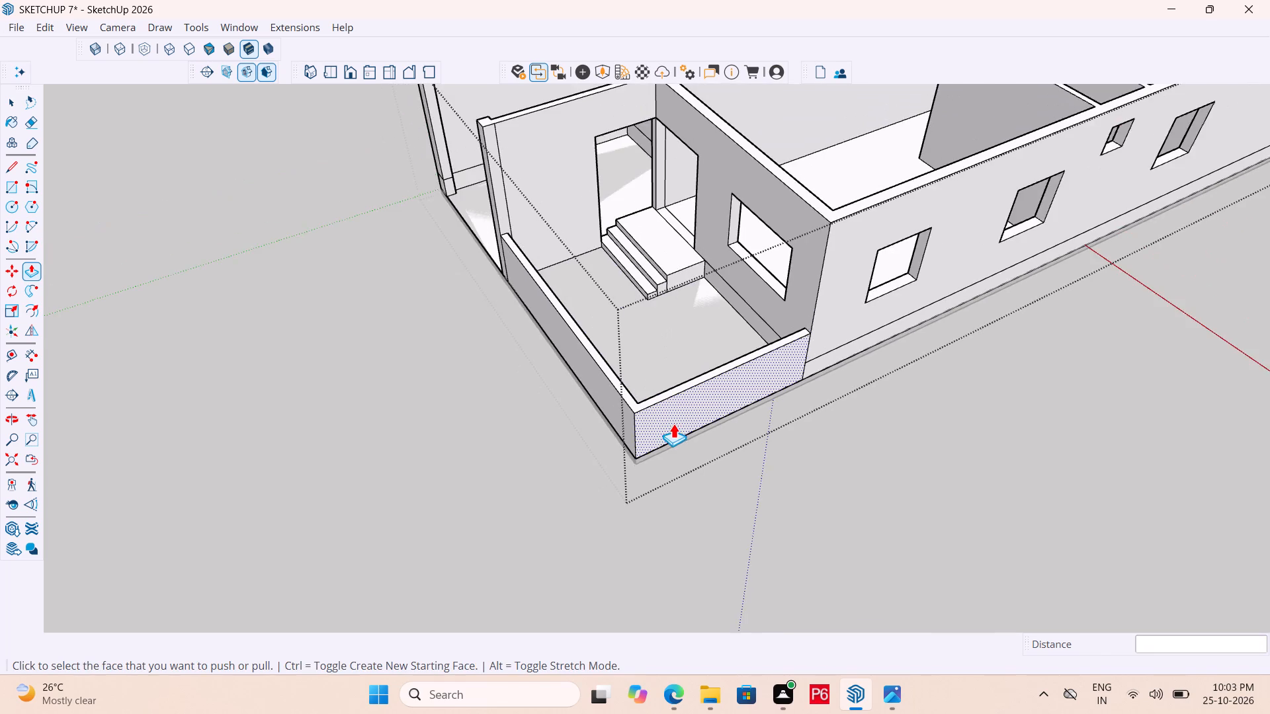
Save the model with the finished low wall around the porch.
{"action": "middle_click_drag", "start_coordinate": [673, 424], "coordinate": [725, 279]}
{"action": "key", "text": "ctrl+s"}
{"action": "key", "text": "ctrl+s"}
{"action": "key", "text": "ctrl+s"}
{"action": "scroll", "coordinate": [714, 393], "scroll_direction": "down", "scroll_amount": 5}
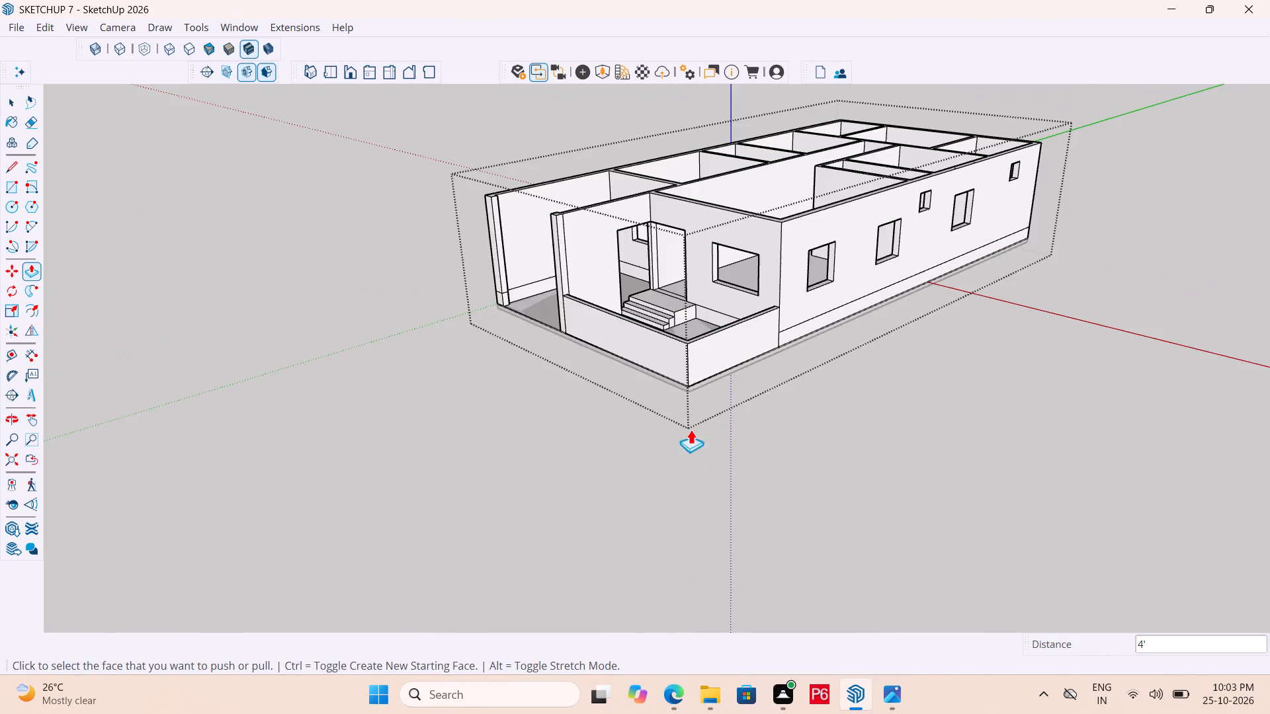
{"action": "middle_click_drag", "start_coordinate": [653, 386], "coordinate": [675, 341]}
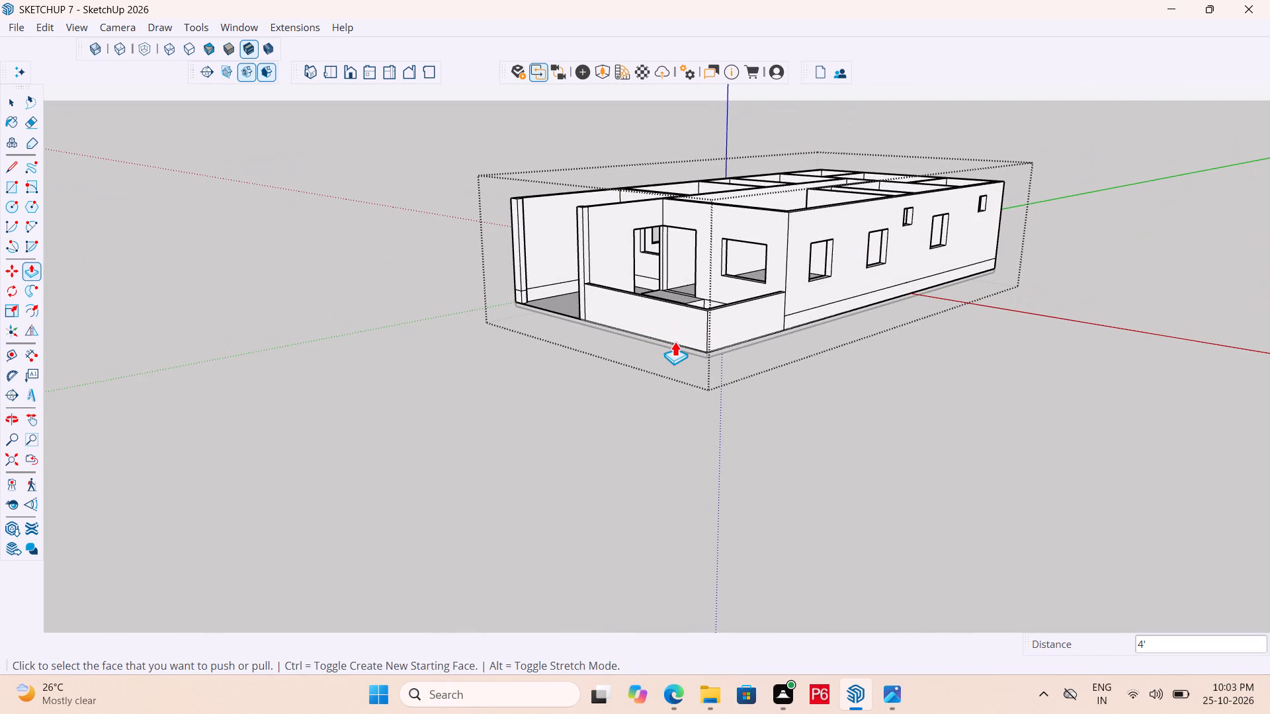
{"action": "key", "text": "ctrl+s"}
{"action": "key", "text": "ctrl+s"}
{"action": "key", "text": "ctrl+s"}
{"action": "key", "text": "ctrl+s"}
{"action": "key", "text": "ctrl+s"}
Examine the whole house and its new porch wall from several angles and distances.
{"action": "scroll", "coordinate": [739, 345], "scroll_direction": "down", "scroll_amount": 1, "text": "ctrl"}
{"action": "middle_click_drag", "start_coordinate": [739, 345], "coordinate": [712, 420], "text": "ctrl"}
{"action": "scroll", "coordinate": [716, 393], "scroll_direction": "down", "scroll_amount": 3}
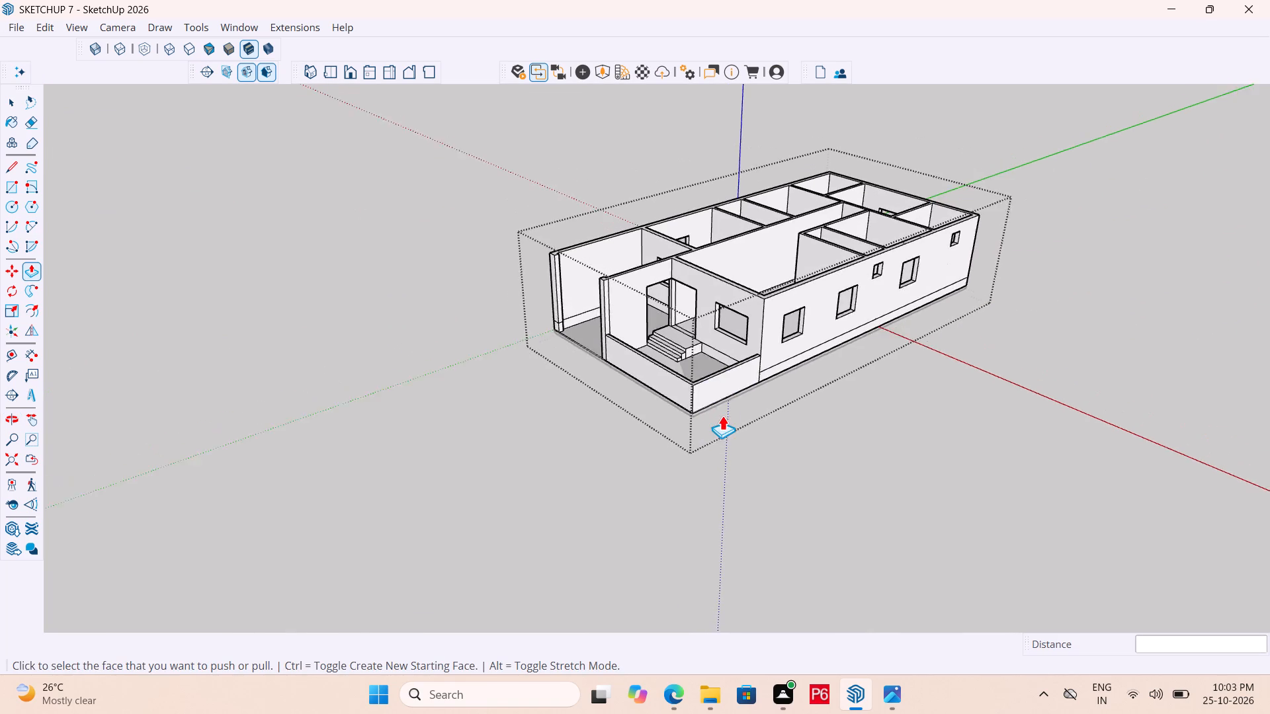
{"action": "scroll", "coordinate": [722, 415], "scroll_direction": "down", "scroll_amount": 1}
{"action": "middle_click_drag", "start_coordinate": [675, 412], "coordinate": [538, 479]}
{"action": "middle_click_drag", "start_coordinate": [648, 430], "coordinate": [704, 411]}
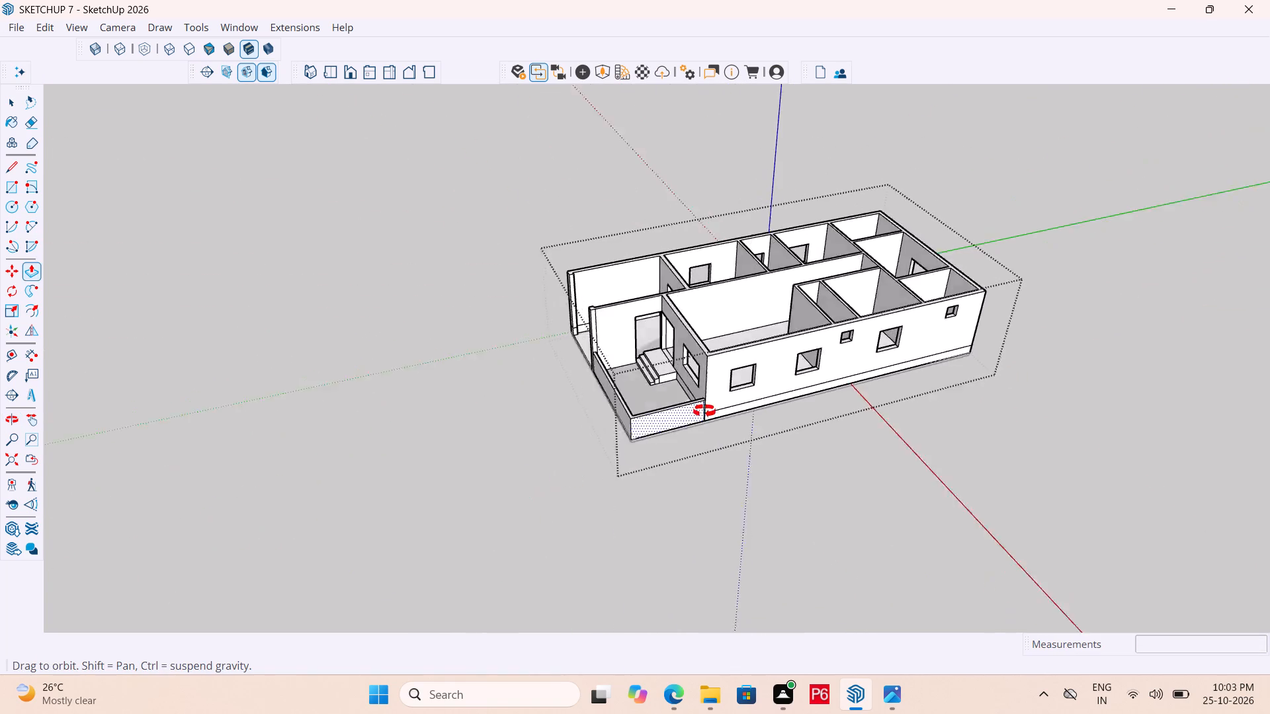
{"action": "middle_click_drag", "start_coordinate": [704, 411], "coordinate": [838, 372]}
{"action": "scroll", "coordinate": [419, 340], "scroll_direction": "down", "scroll_amount": 7}
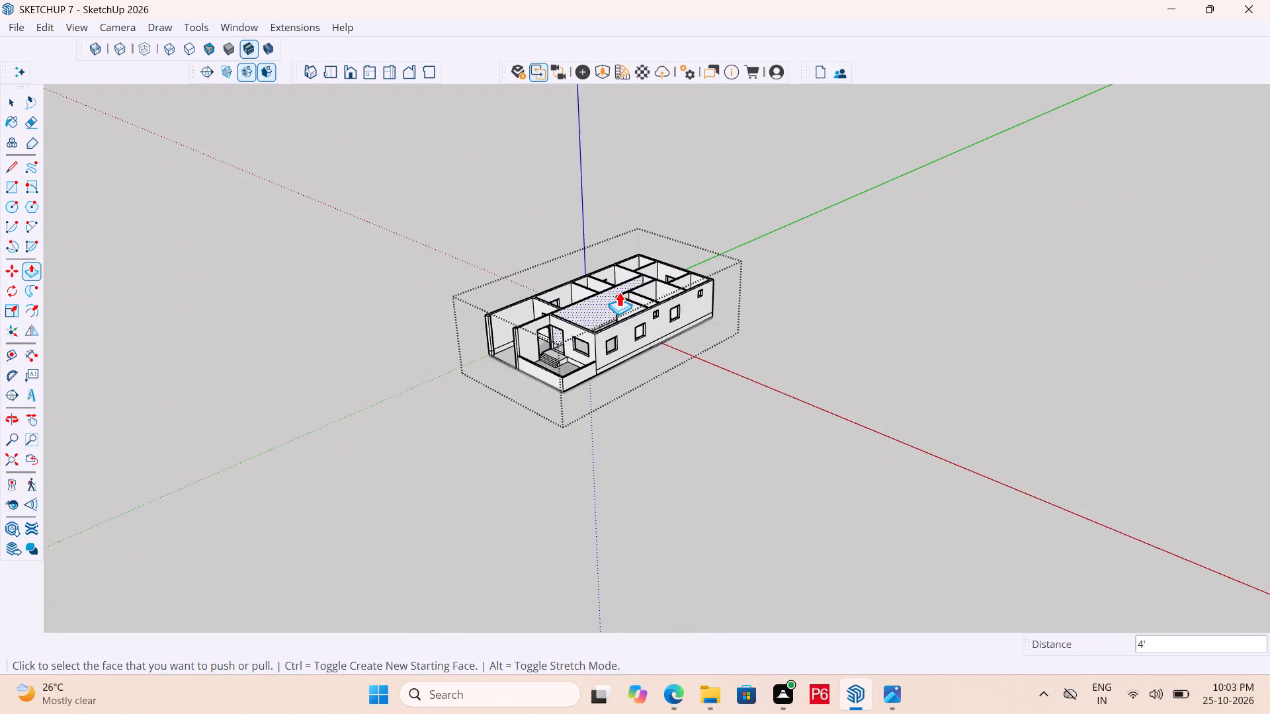
{"action": "scroll", "coordinate": [620, 294], "scroll_direction": "down", "scroll_amount": 7}
{"action": "middle_click_drag", "start_coordinate": [609, 317], "coordinate": [599, 414]}
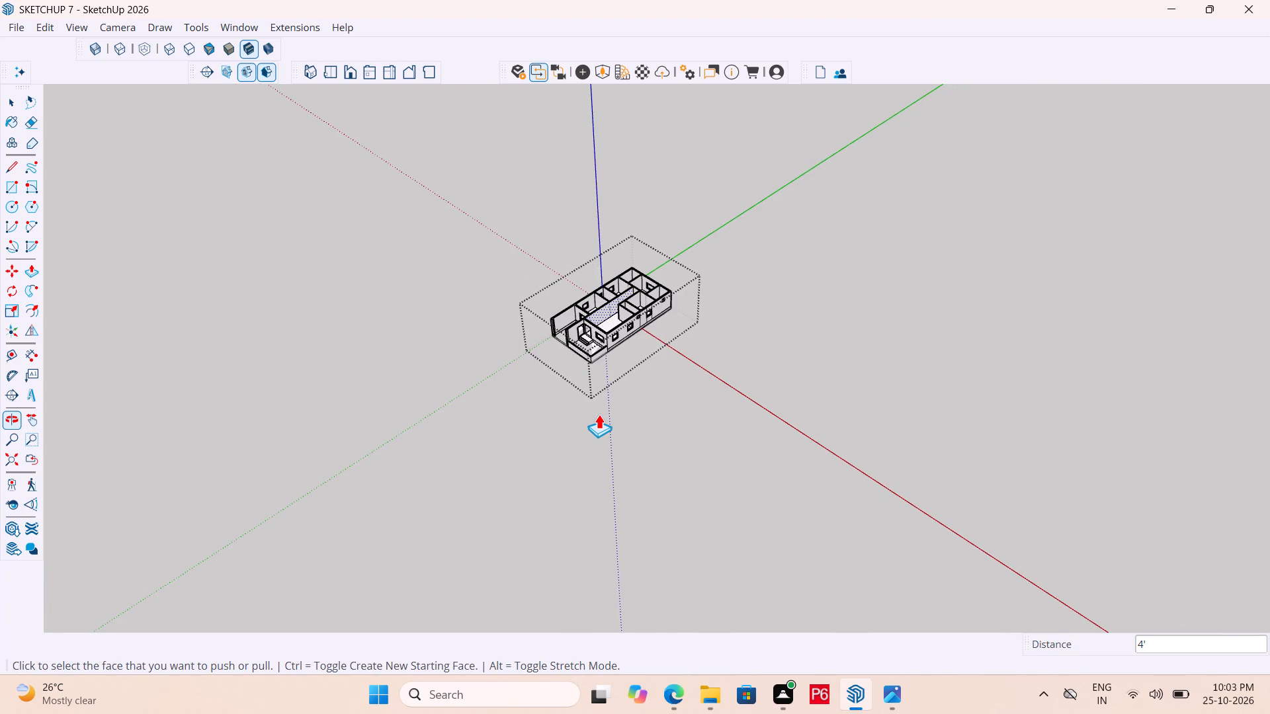
{"action": "scroll", "coordinate": [594, 407], "scroll_direction": "up", "scroll_amount": 11}
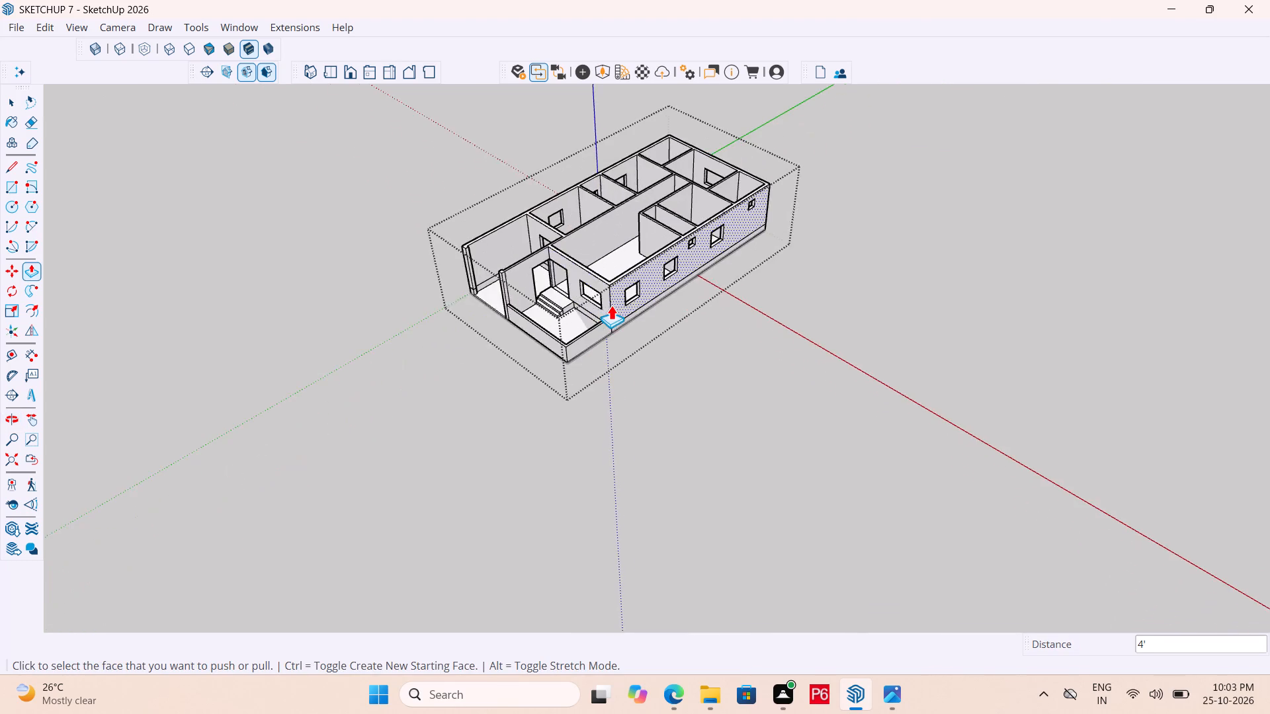
{"action": "scroll", "coordinate": [584, 280], "scroll_direction": "up", "scroll_amount": 4}
{"action": "scroll", "coordinate": [453, 223], "scroll_direction": "down", "scroll_amount": 7}
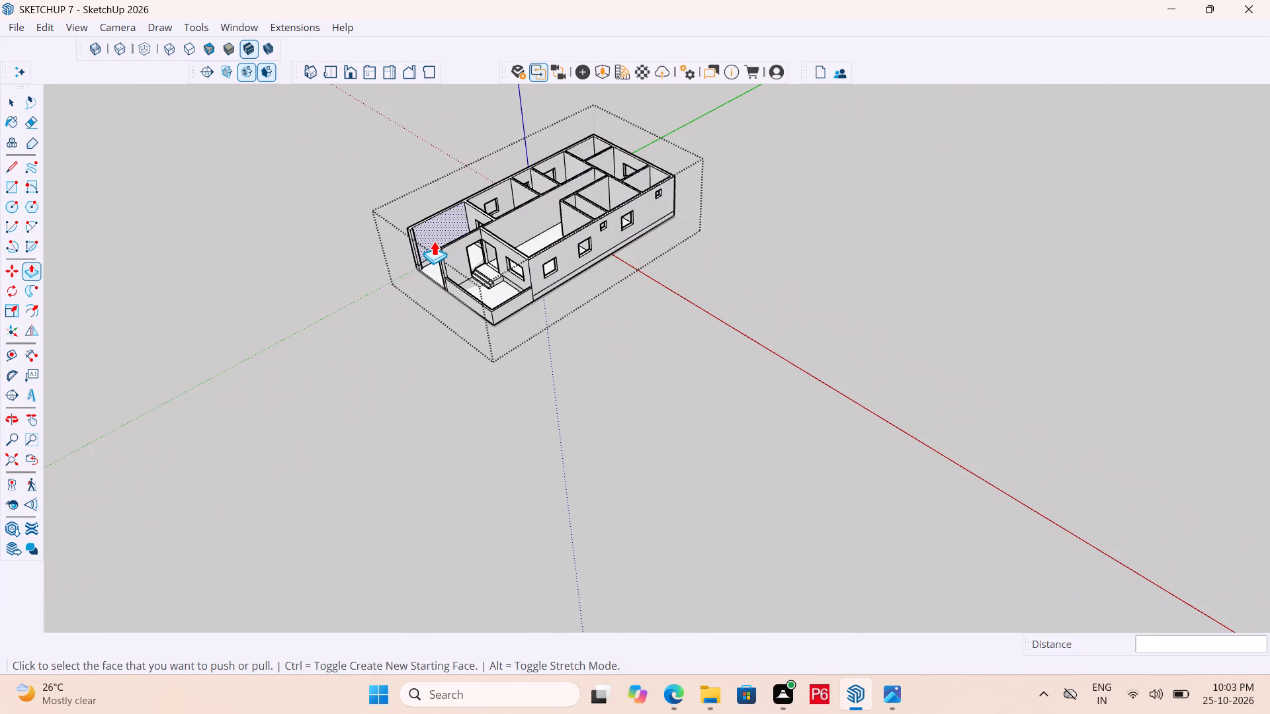
Leave the editing mode of the house group.
{"action": "key", "text": "r"}
{"action": "key", "text": "Escape"}
{"action": "key", "text": "space"}
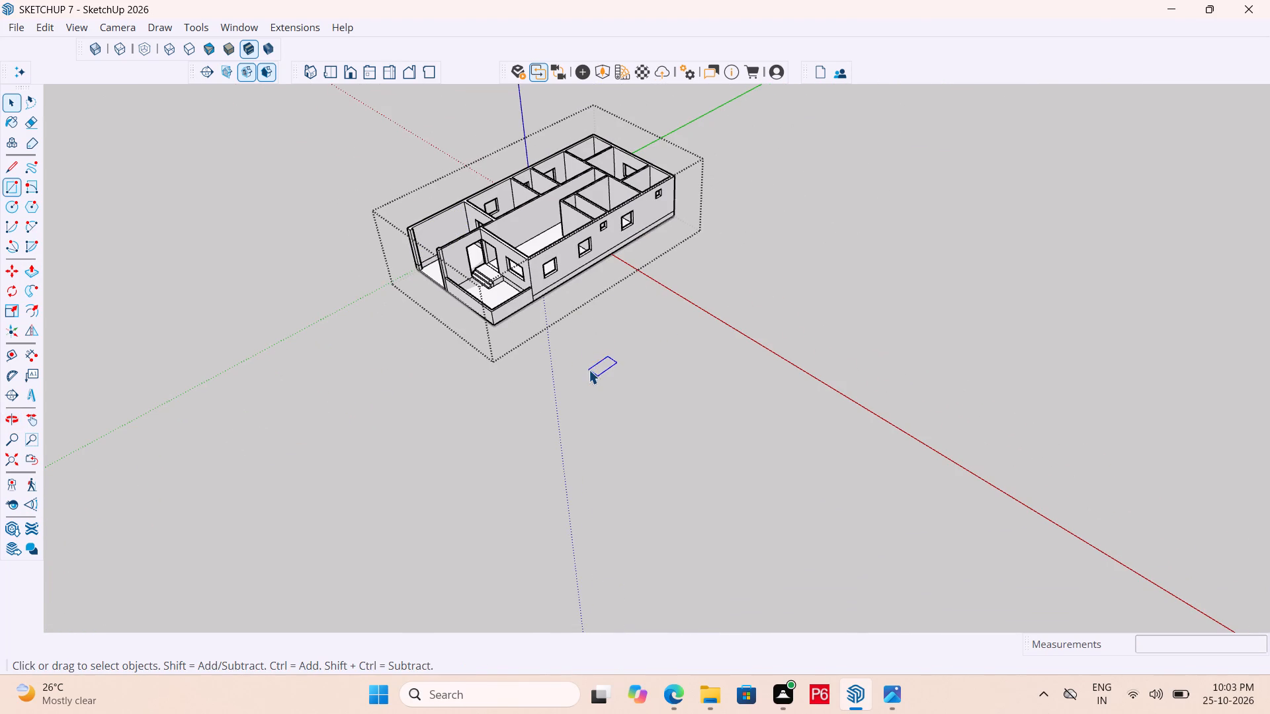
{"action": "double_click", "coordinate": [588, 360]}
{"action": "scroll", "coordinate": [456, 367], "scroll_direction": "down", "scroll_amount": 5}
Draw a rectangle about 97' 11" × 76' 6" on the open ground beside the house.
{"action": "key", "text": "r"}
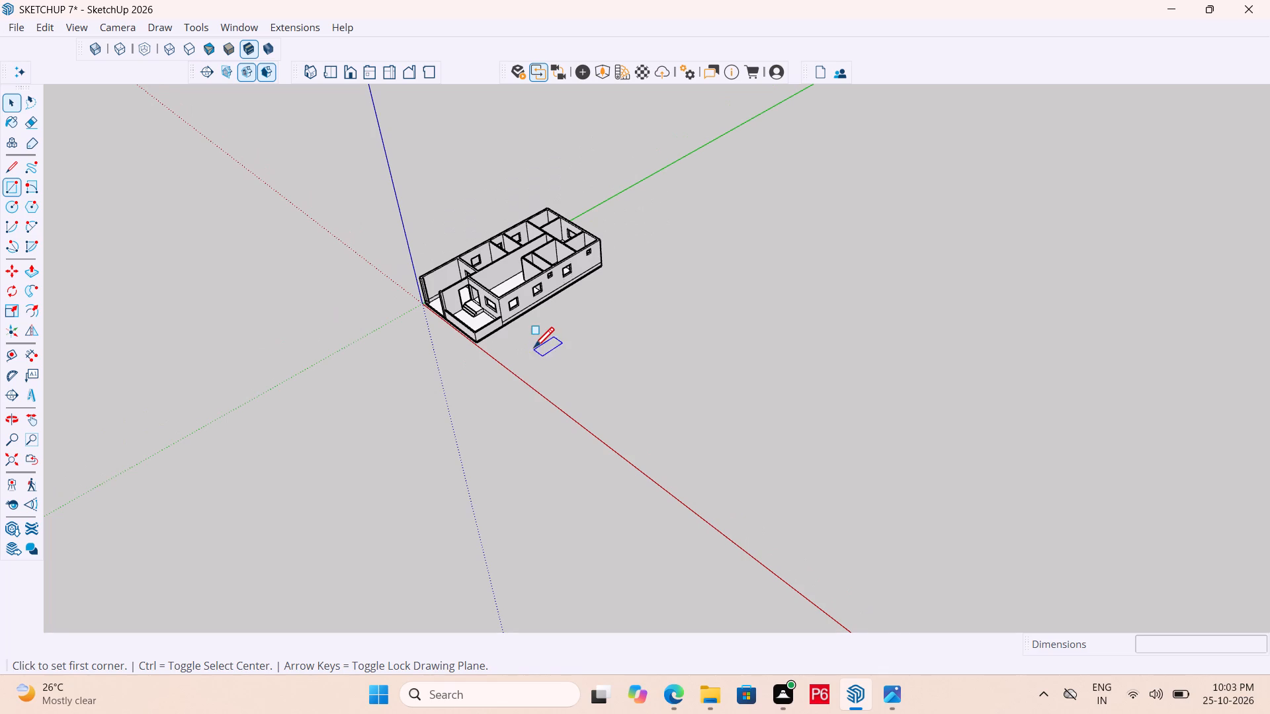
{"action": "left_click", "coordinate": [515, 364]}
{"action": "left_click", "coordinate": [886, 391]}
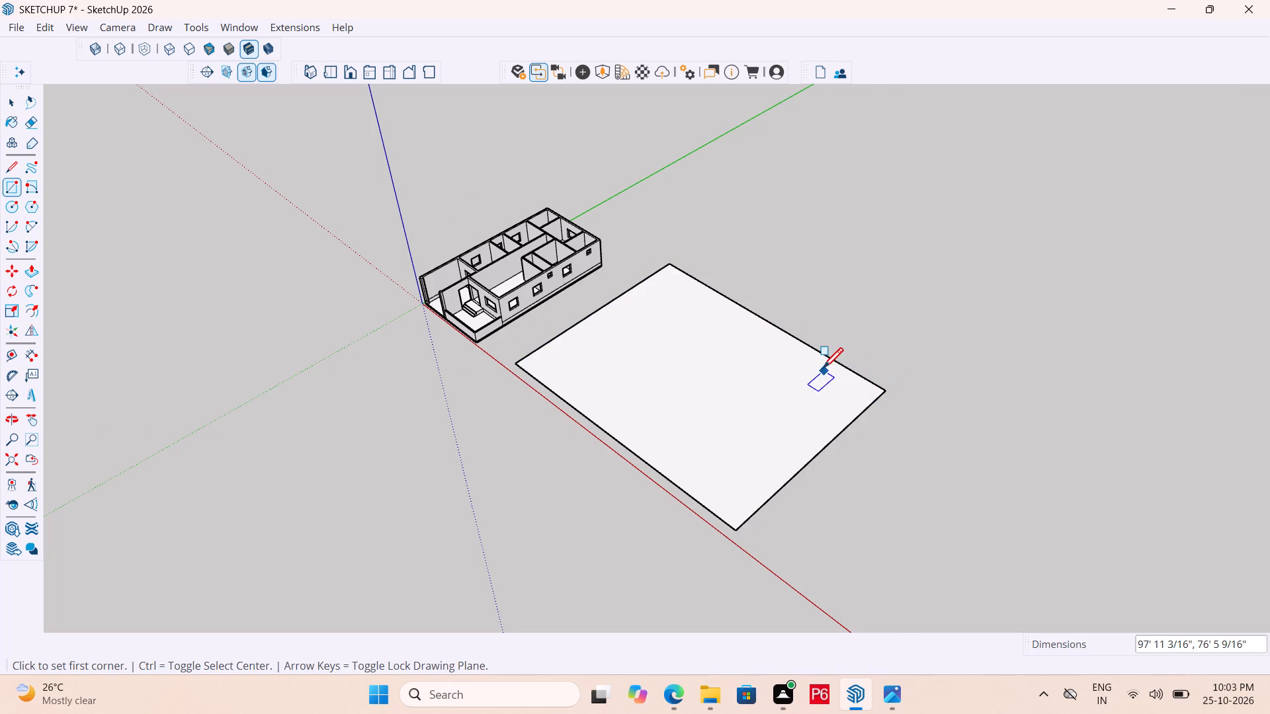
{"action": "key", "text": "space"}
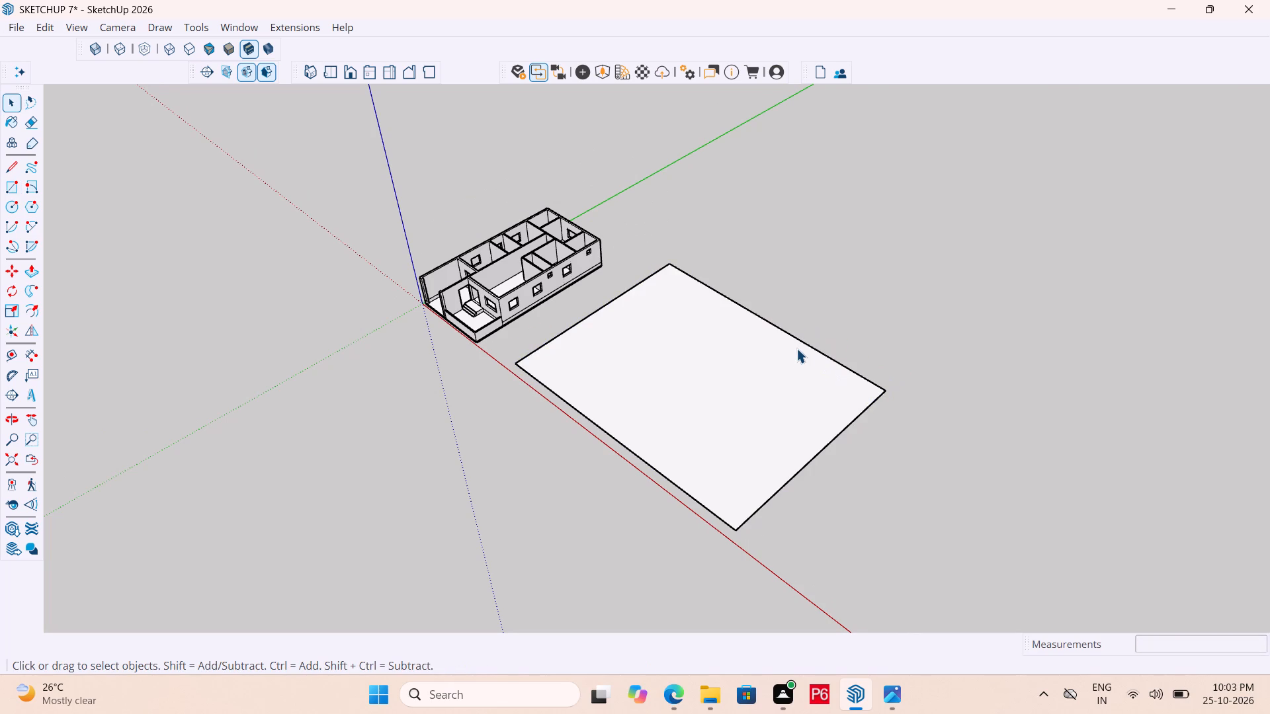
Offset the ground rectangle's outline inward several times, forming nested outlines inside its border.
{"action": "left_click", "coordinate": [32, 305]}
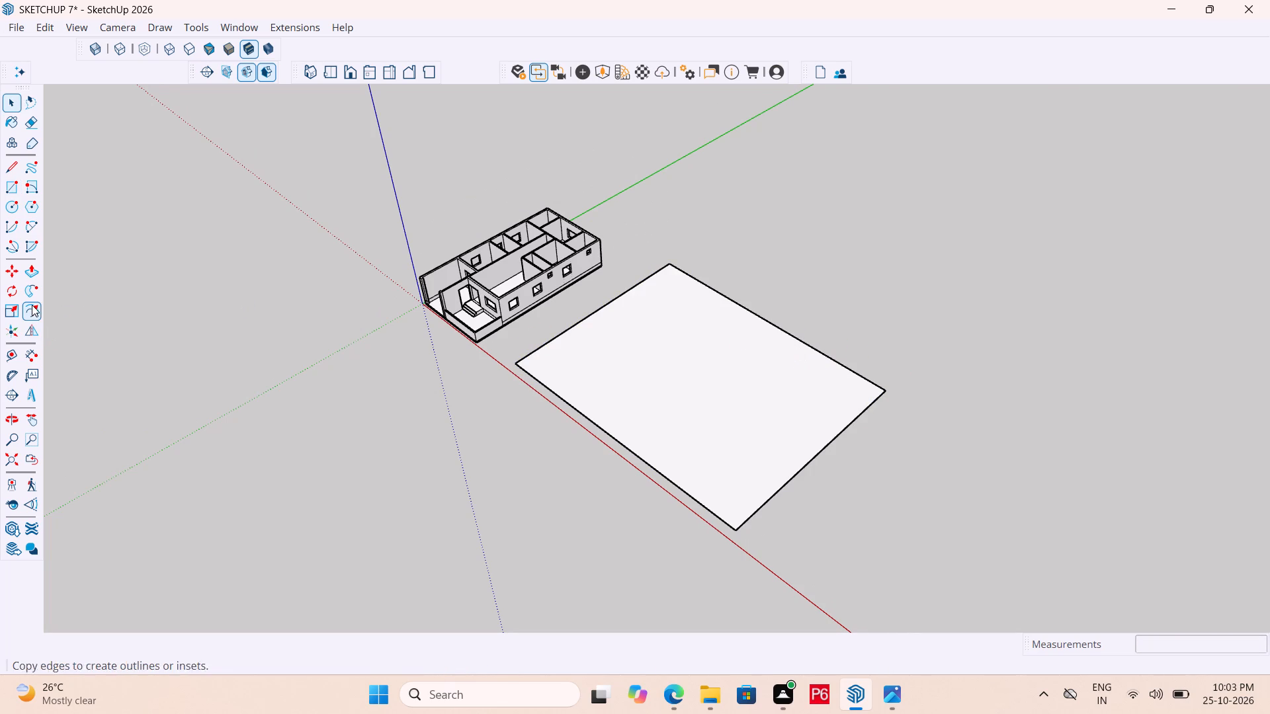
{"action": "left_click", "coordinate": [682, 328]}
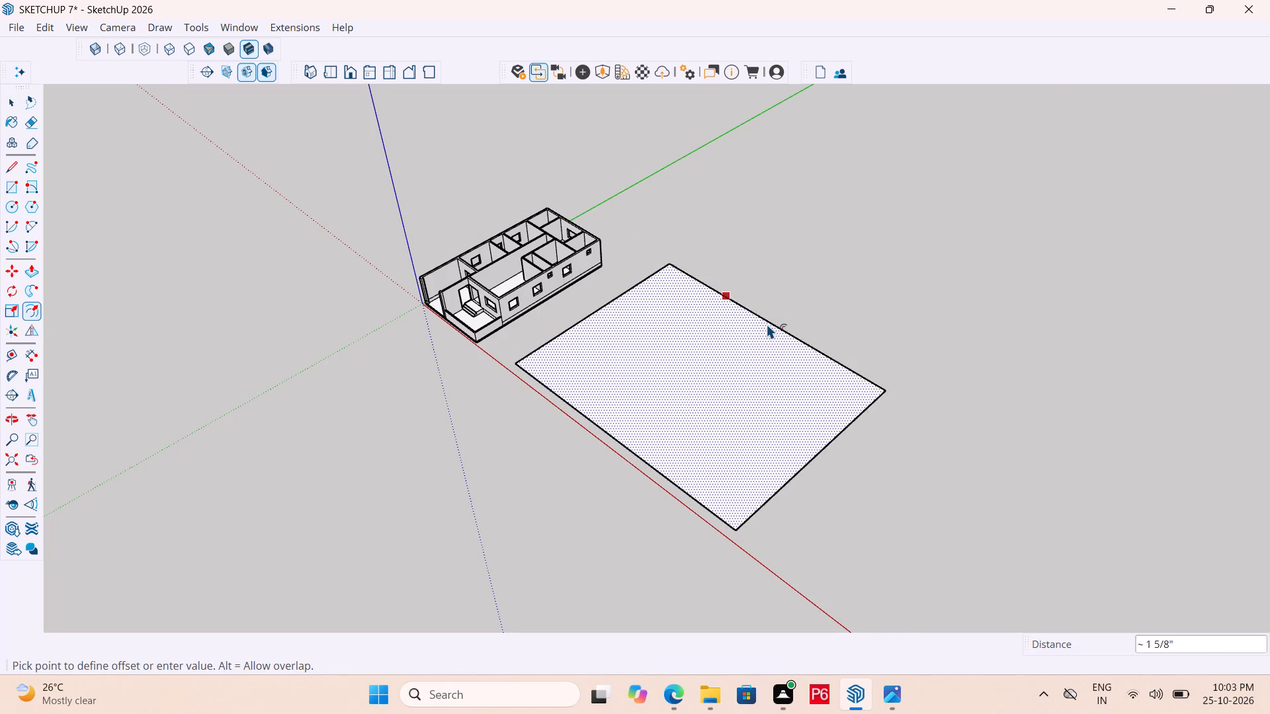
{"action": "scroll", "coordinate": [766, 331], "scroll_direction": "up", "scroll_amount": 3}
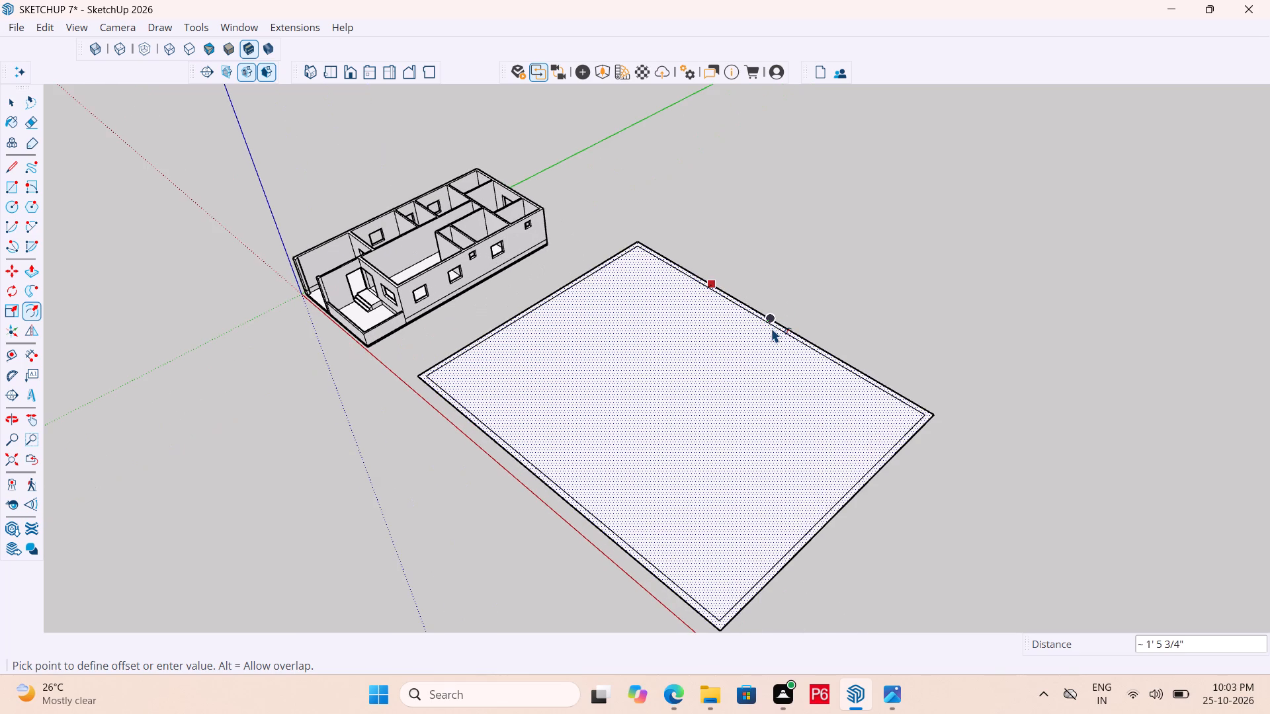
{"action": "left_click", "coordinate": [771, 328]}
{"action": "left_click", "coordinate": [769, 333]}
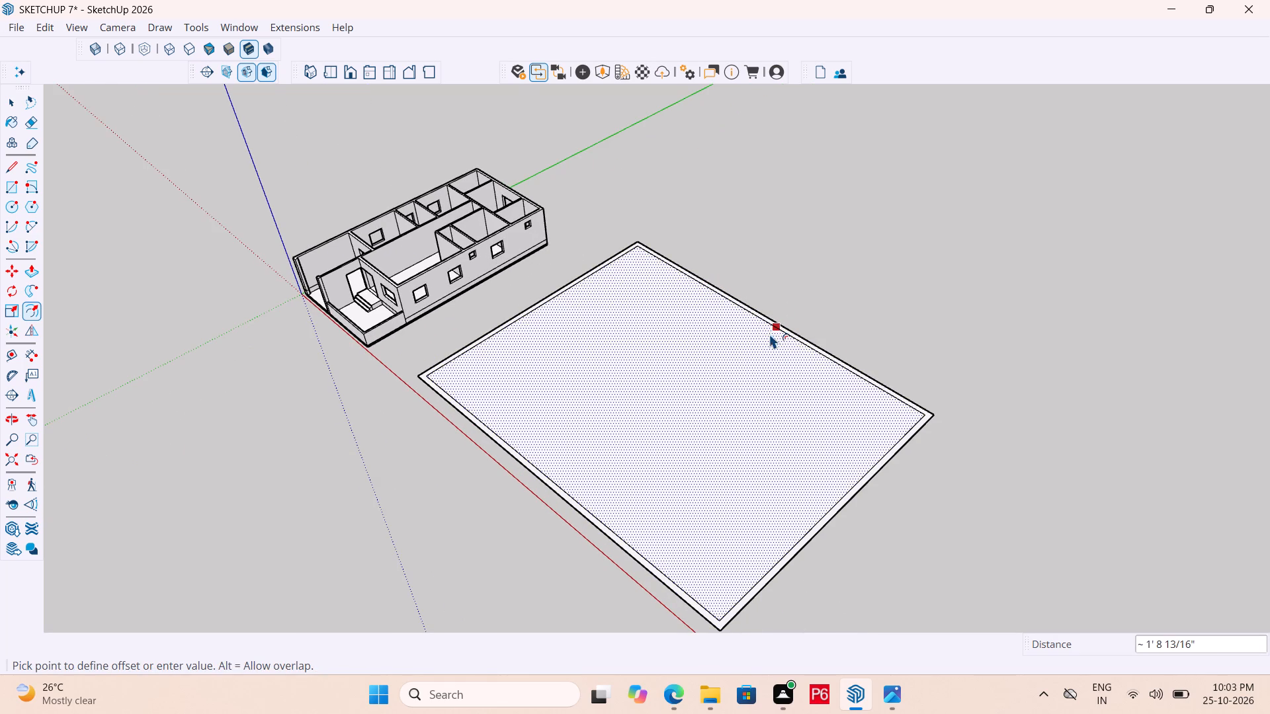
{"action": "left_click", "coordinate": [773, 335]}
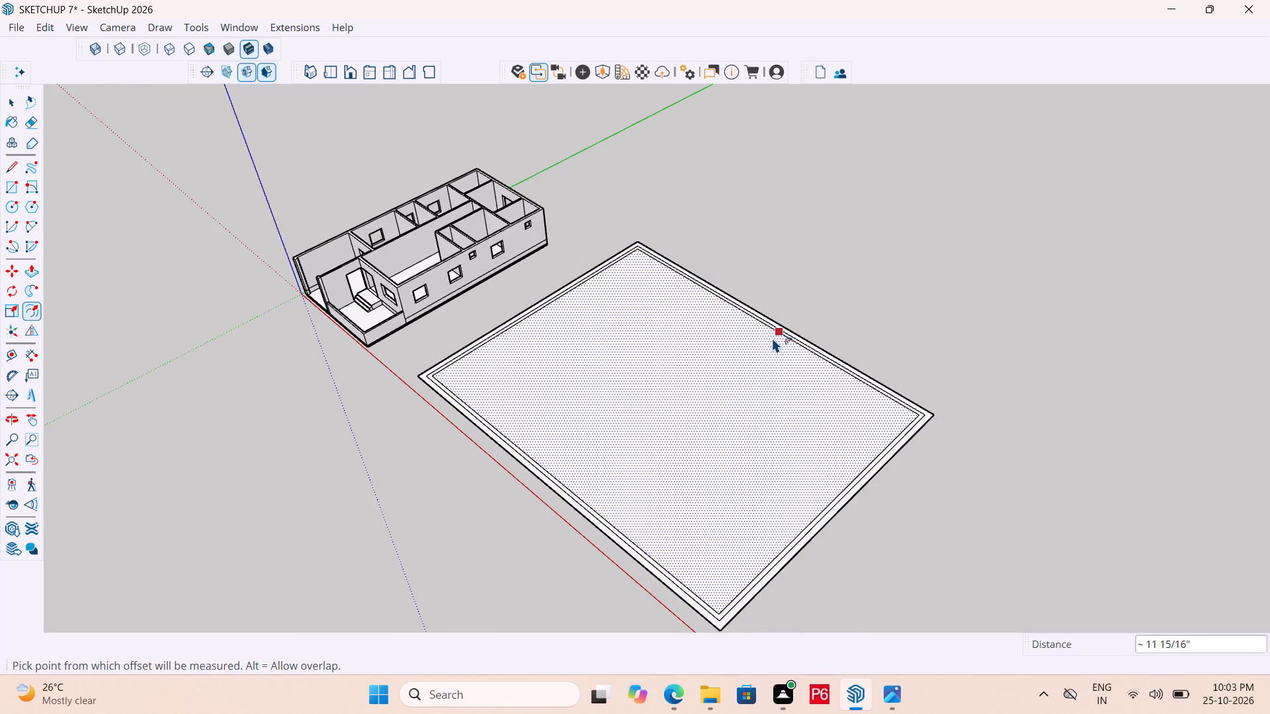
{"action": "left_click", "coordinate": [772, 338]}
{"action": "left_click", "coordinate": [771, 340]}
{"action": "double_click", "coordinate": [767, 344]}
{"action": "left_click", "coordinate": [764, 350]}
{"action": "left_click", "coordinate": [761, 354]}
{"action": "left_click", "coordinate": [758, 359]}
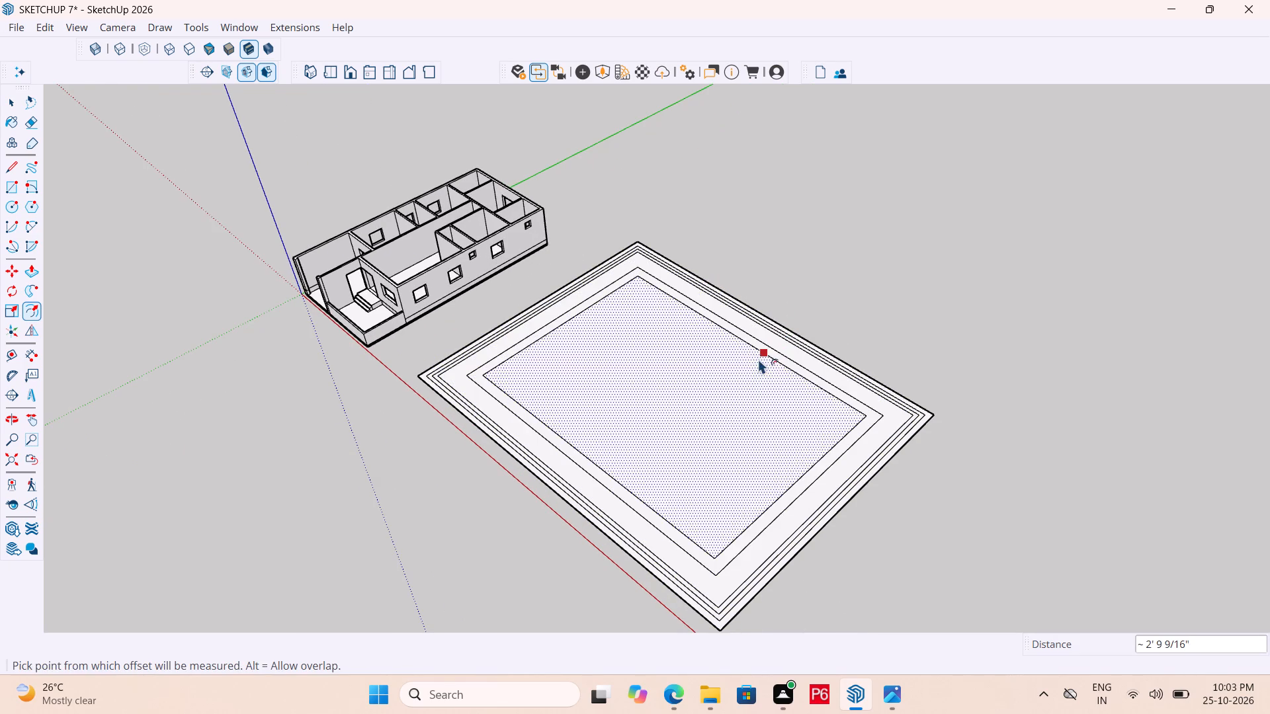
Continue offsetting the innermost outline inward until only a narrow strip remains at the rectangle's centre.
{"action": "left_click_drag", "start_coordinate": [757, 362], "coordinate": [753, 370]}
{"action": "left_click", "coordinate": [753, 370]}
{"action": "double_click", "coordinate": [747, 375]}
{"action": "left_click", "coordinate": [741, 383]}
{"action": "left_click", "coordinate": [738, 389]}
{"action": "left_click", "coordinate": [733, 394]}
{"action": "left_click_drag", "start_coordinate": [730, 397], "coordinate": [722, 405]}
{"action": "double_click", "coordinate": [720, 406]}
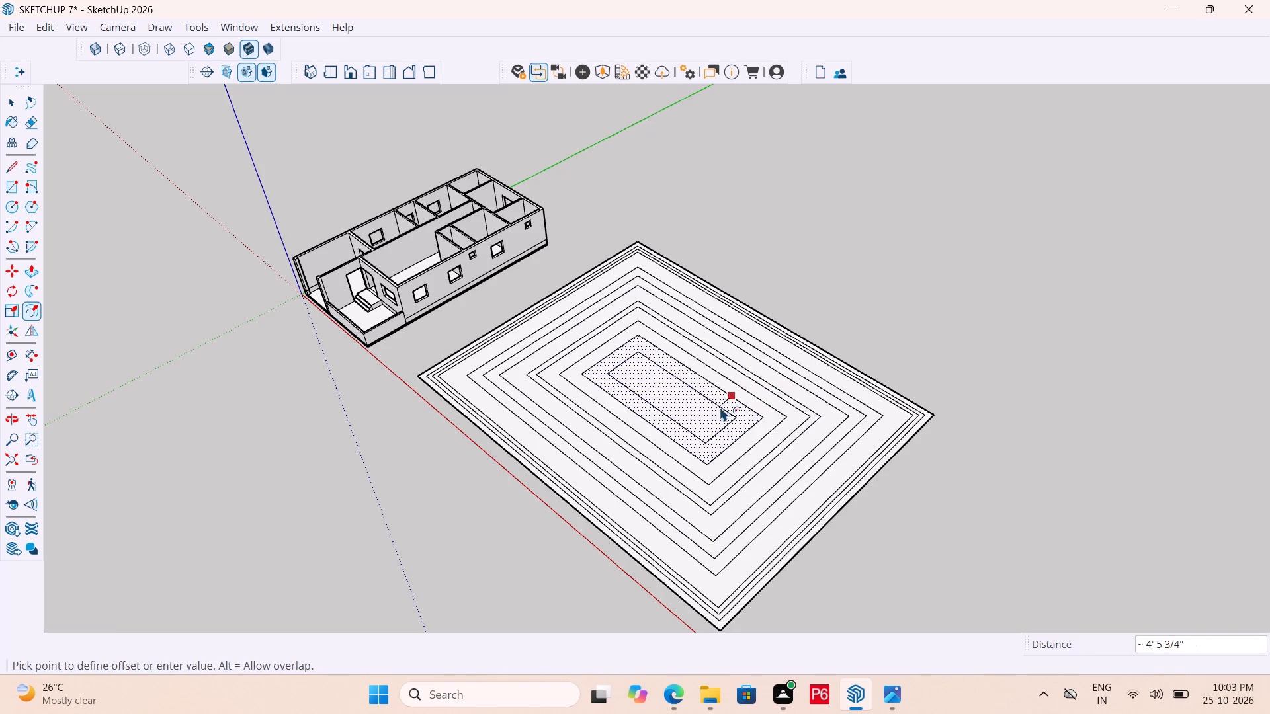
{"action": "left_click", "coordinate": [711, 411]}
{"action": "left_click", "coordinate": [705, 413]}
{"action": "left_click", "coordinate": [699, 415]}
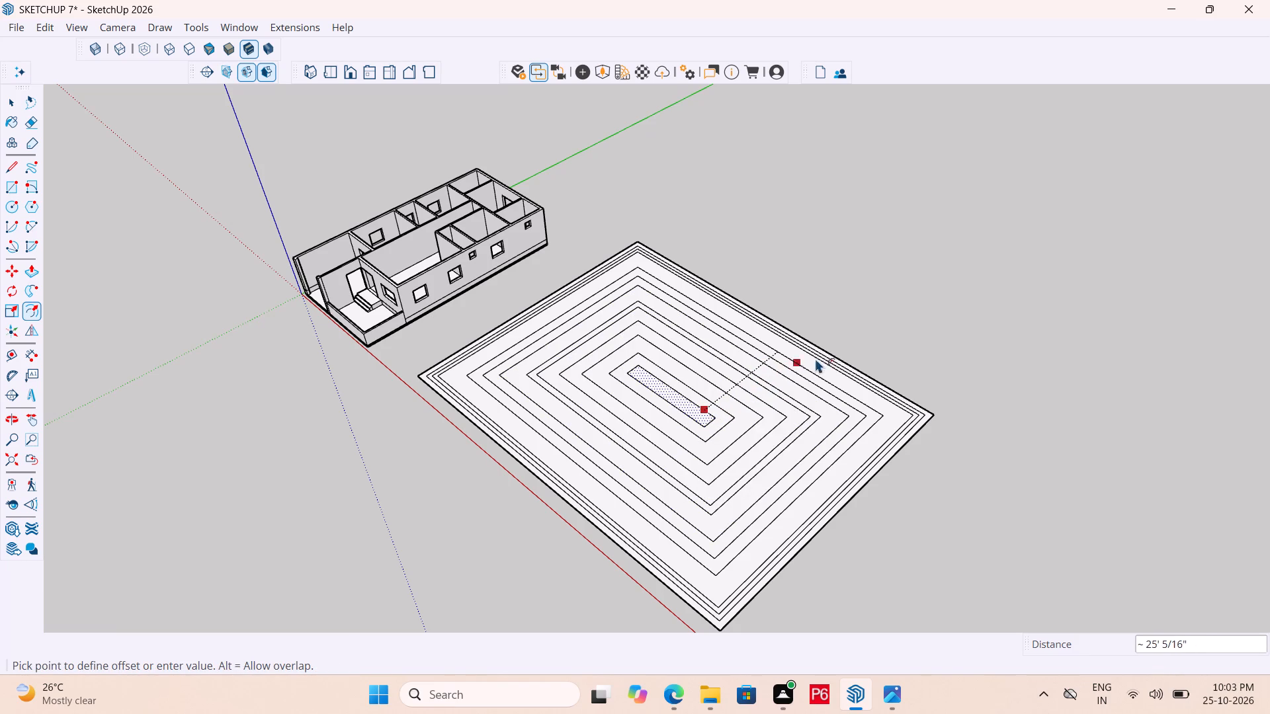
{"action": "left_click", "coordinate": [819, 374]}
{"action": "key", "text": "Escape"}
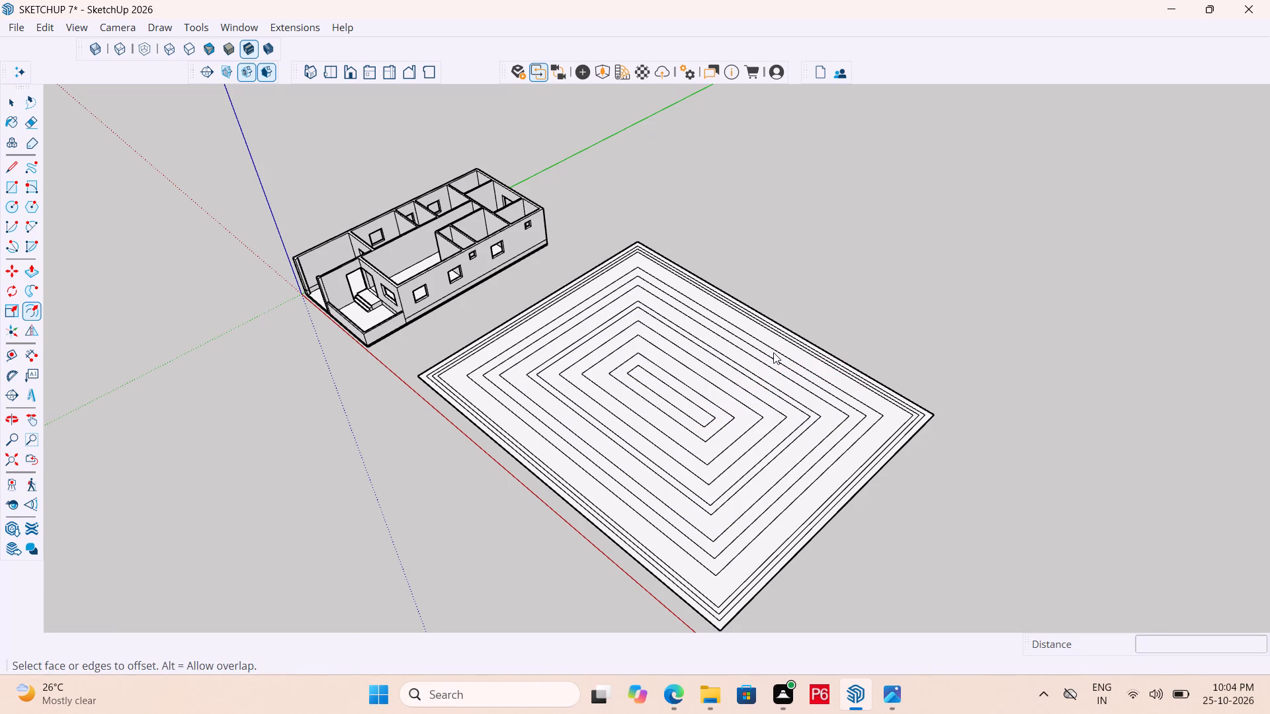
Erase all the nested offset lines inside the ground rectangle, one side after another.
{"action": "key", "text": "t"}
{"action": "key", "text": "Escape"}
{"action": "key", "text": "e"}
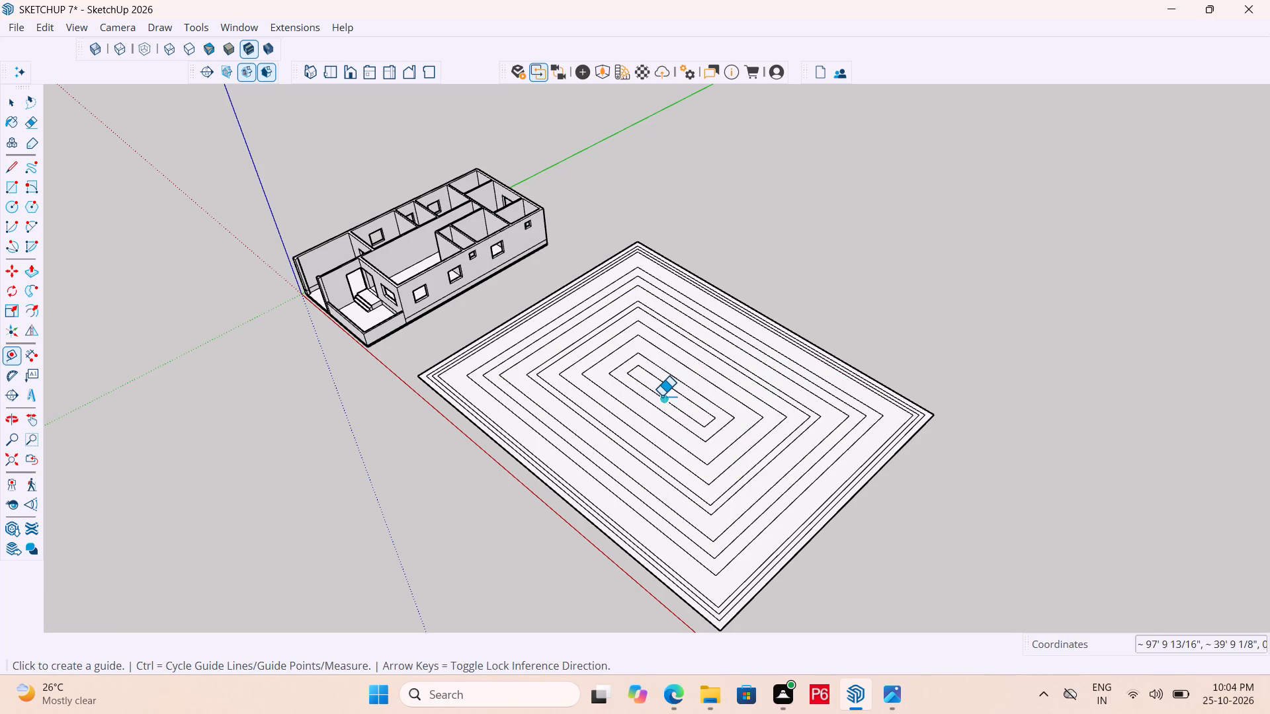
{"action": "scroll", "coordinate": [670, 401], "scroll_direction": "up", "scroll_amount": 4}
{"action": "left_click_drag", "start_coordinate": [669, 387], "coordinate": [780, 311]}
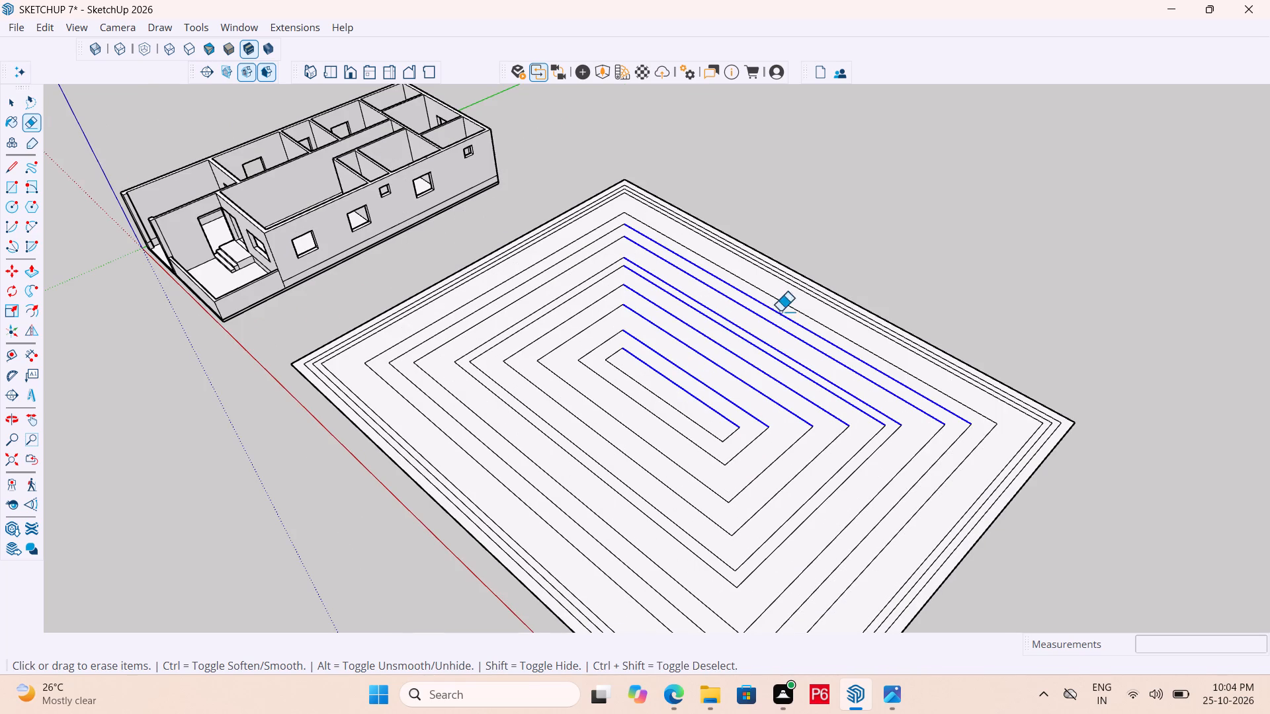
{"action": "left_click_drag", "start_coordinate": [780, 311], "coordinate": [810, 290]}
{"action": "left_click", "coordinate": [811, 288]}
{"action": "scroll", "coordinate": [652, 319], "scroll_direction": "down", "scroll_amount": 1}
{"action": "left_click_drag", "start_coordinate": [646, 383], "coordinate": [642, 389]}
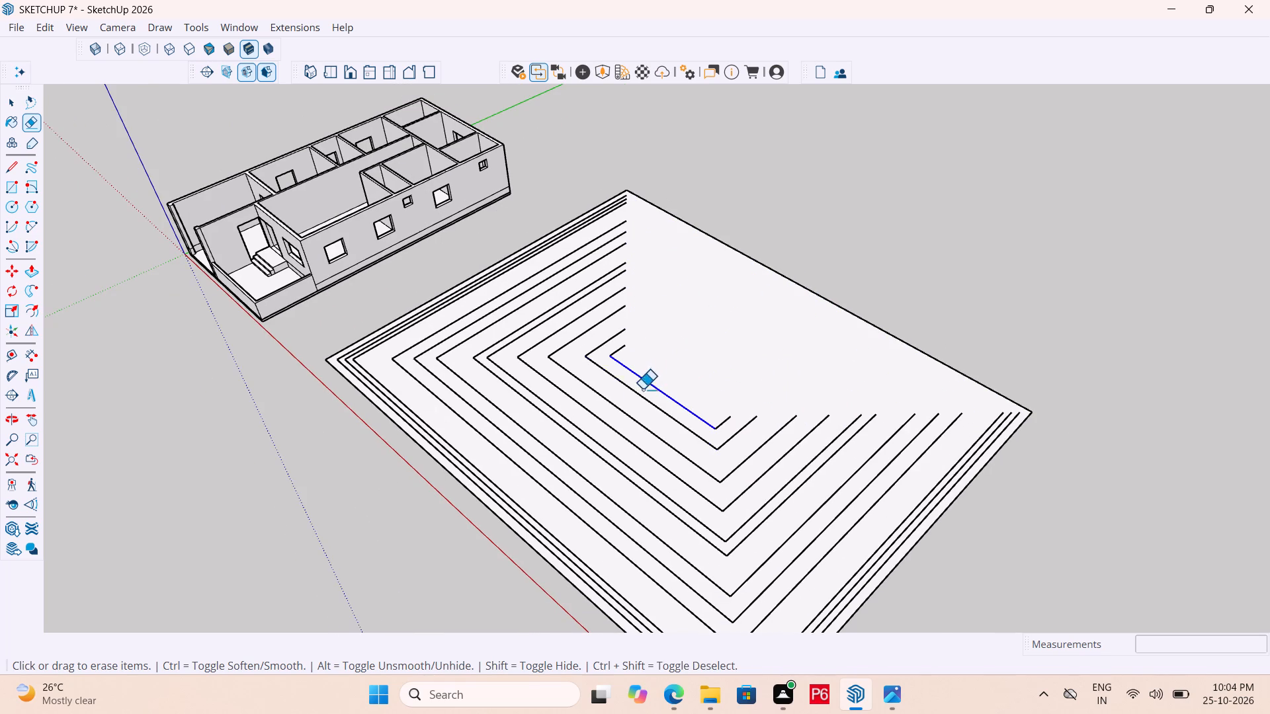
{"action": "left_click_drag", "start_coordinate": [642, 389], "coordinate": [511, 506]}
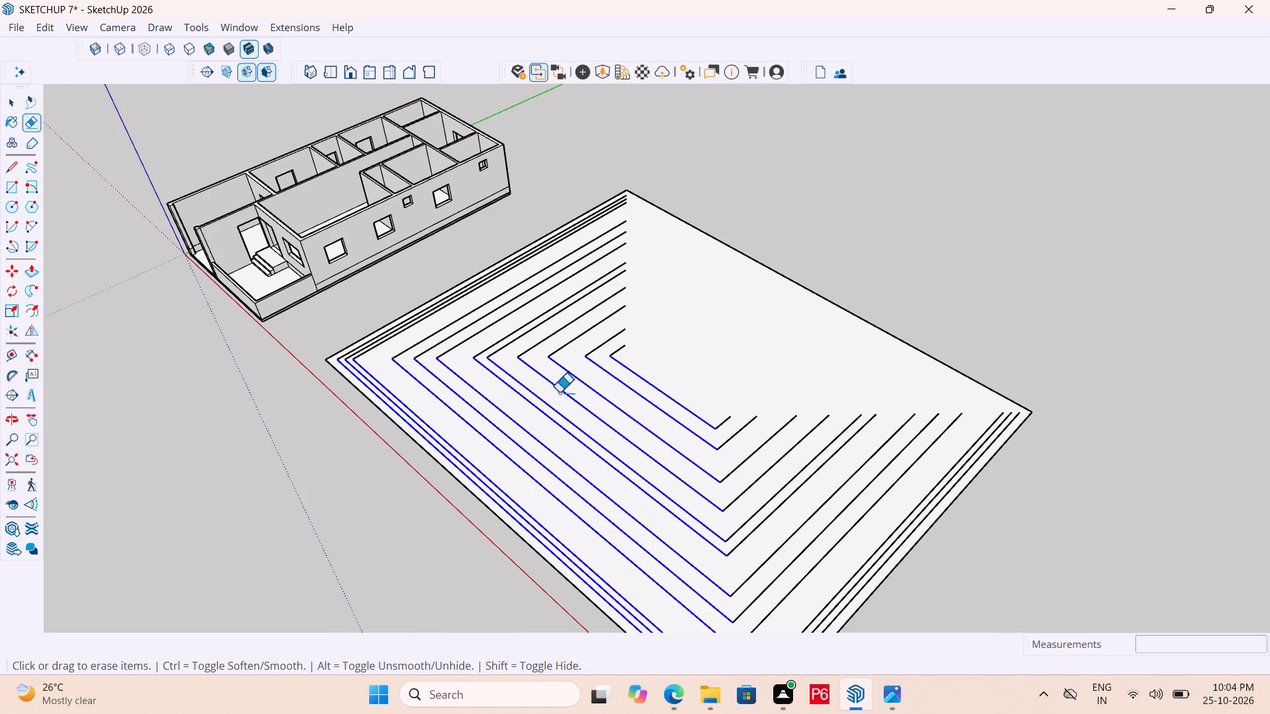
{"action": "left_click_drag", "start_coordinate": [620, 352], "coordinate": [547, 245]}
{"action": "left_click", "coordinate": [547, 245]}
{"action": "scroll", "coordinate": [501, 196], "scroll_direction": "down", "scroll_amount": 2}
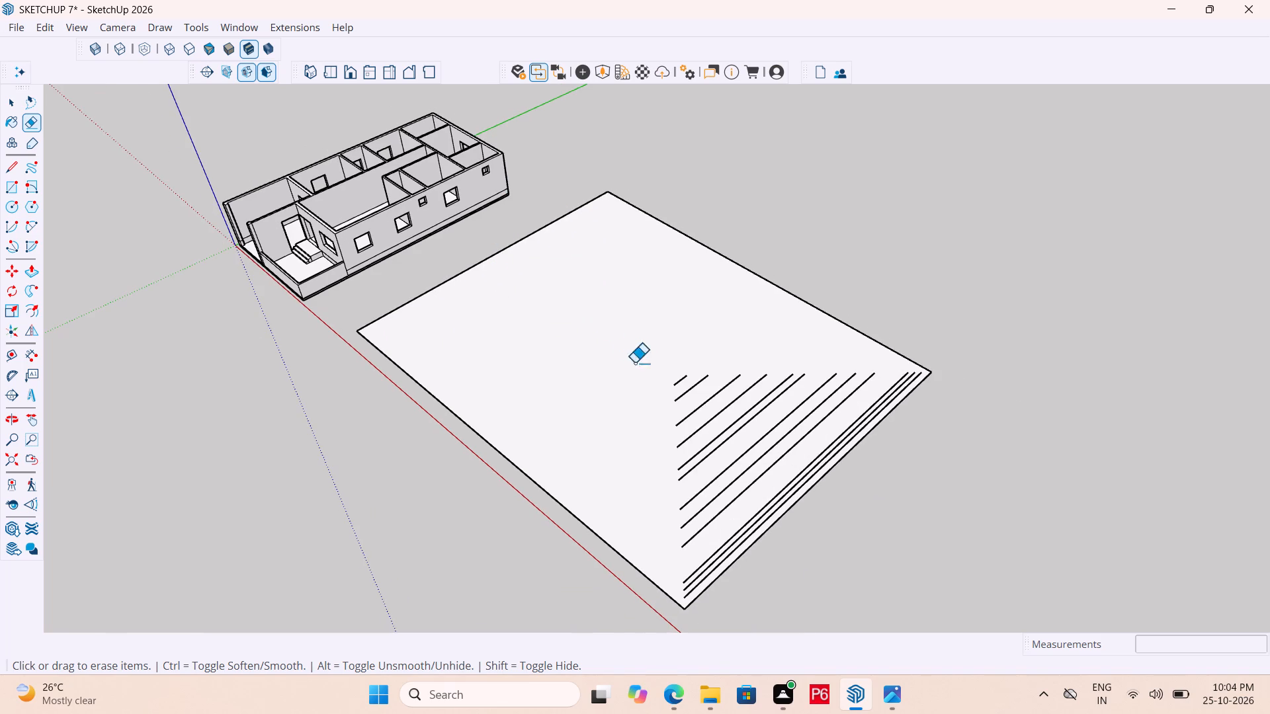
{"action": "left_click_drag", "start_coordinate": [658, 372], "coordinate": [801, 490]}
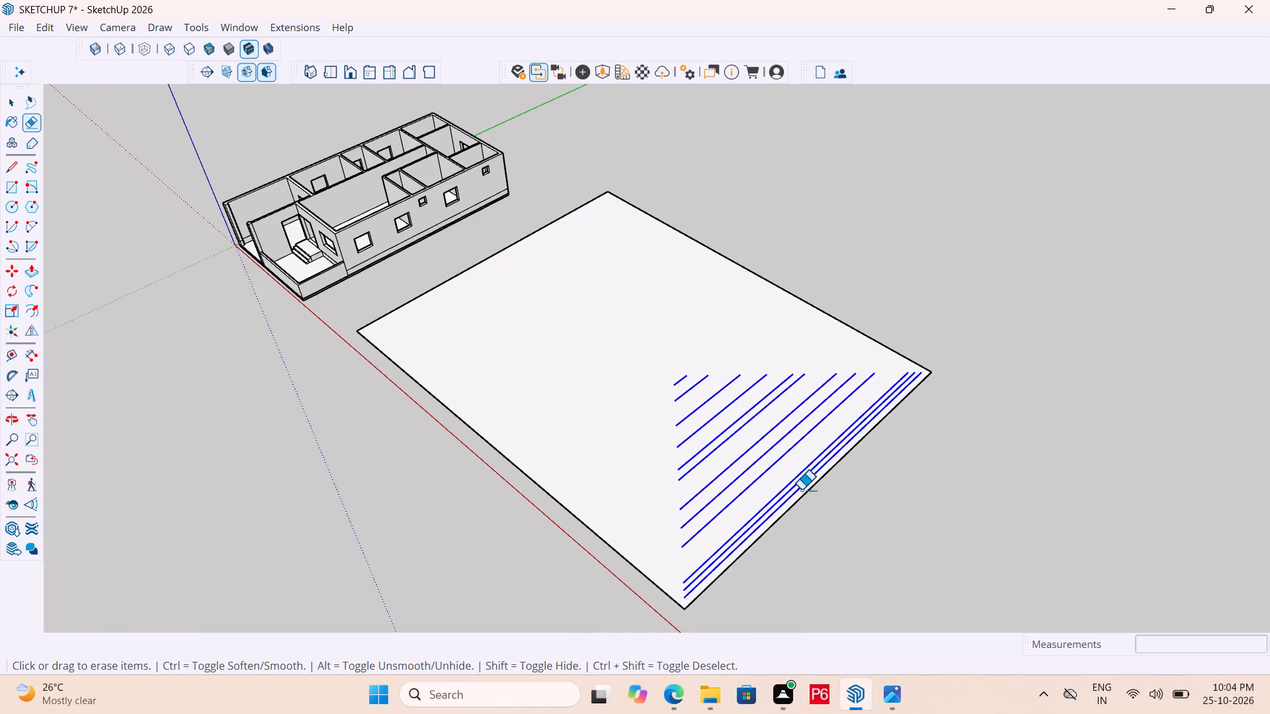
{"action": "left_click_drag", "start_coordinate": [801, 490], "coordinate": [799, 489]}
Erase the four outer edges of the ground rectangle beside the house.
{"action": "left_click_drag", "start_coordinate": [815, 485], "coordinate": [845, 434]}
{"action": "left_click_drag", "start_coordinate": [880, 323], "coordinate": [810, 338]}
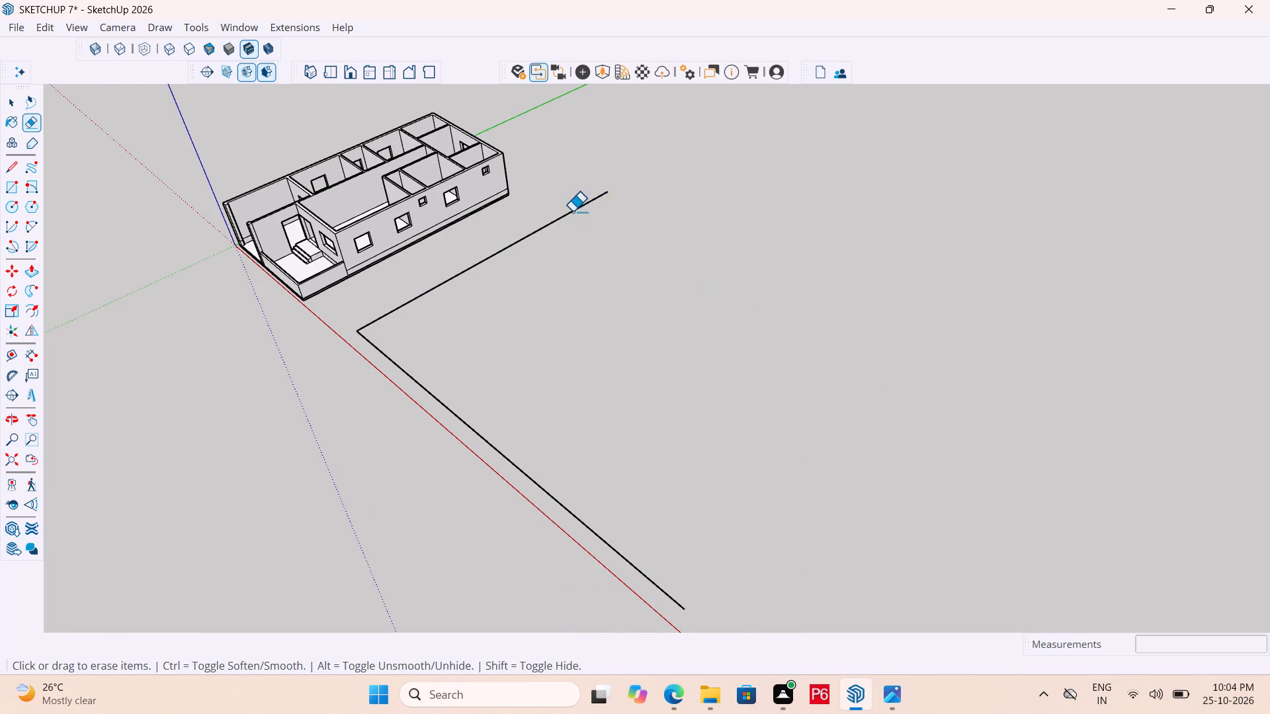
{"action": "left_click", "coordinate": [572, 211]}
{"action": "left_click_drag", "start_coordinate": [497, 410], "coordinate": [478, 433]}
Save the model with only the house in it.
{"action": "key", "text": "ctrl+s"}
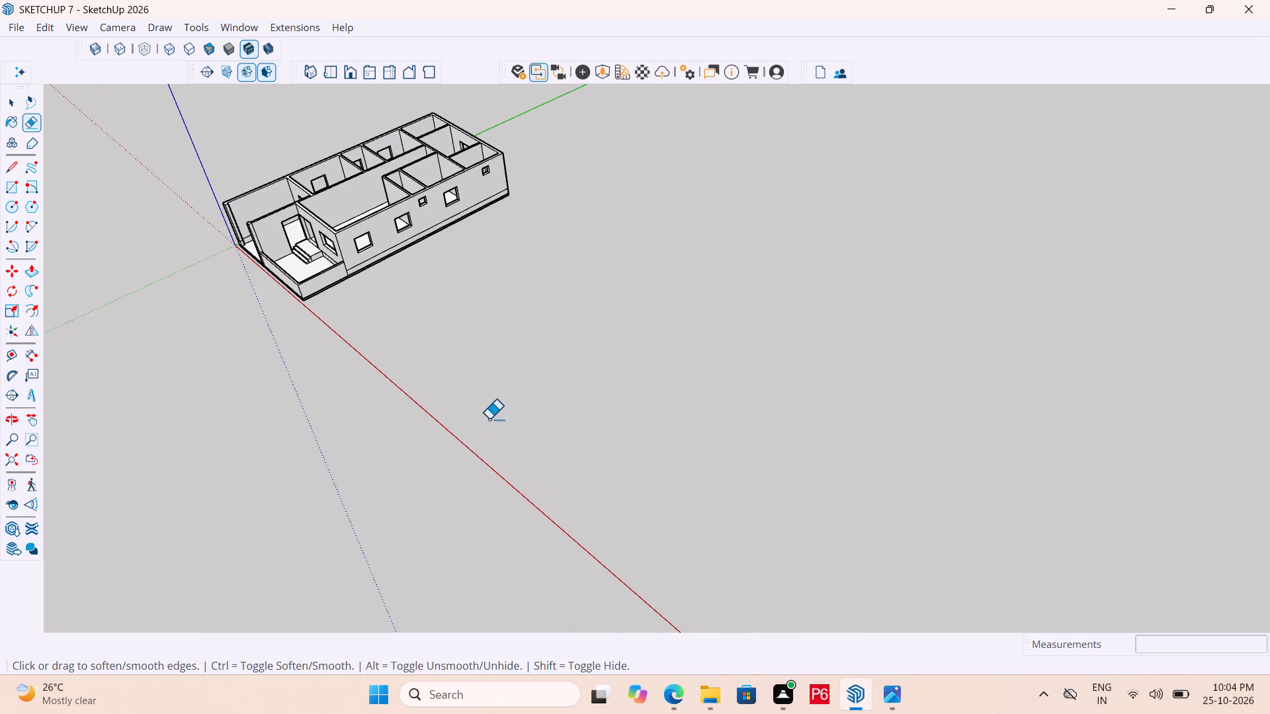
{"action": "key", "text": "ctrl+s"}
{"action": "key", "text": "ctrl+s"}
{"action": "key", "text": "ctrl+s"}
{"action": "key", "text": "ctrl+s"}
{"action": "key", "text": "ctrl+s"}
{"action": "key", "text": "ctrl+s"}
{"action": "key", "text": "ctrl+s"}
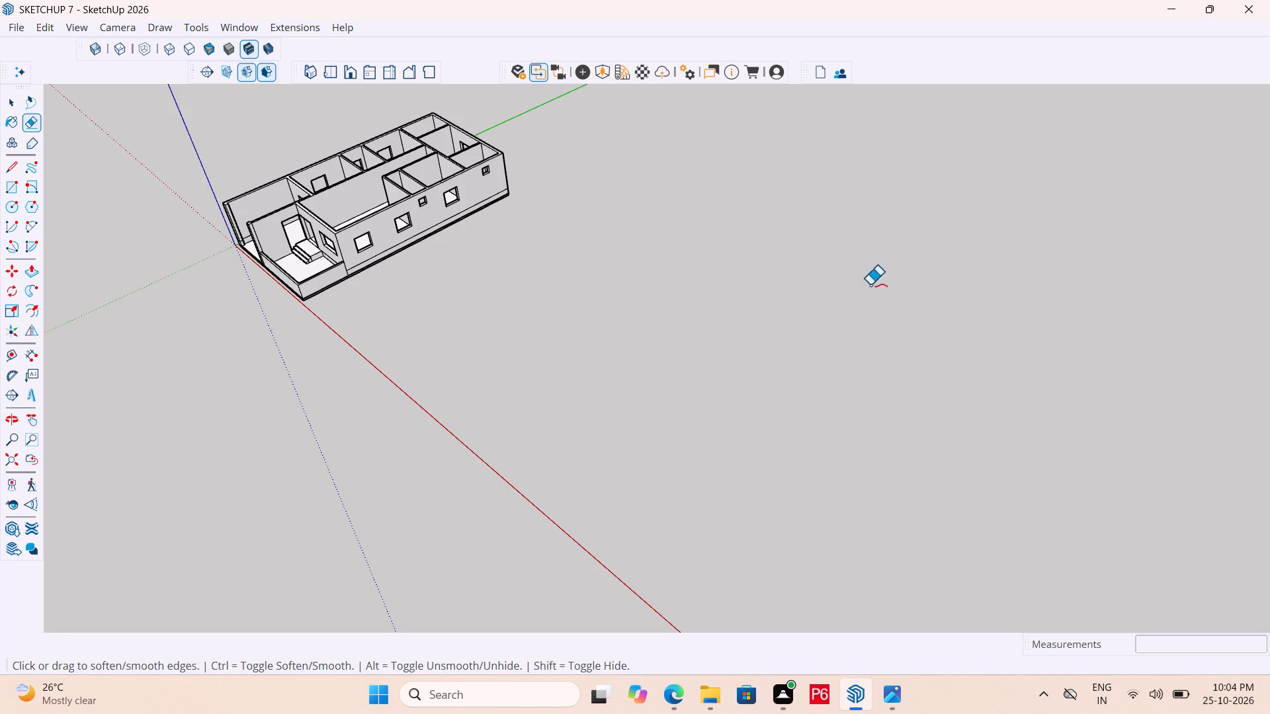
{"action": "scroll", "coordinate": [925, 333], "scroll_direction": "down", "scroll_amount": 7}
{"action": "key", "text": "ctrl+s"}
{"action": "key", "text": "ctrl+s"}
{"action": "key", "text": "ctrl+s"}
{"action": "key", "text": "ctrl+s"}
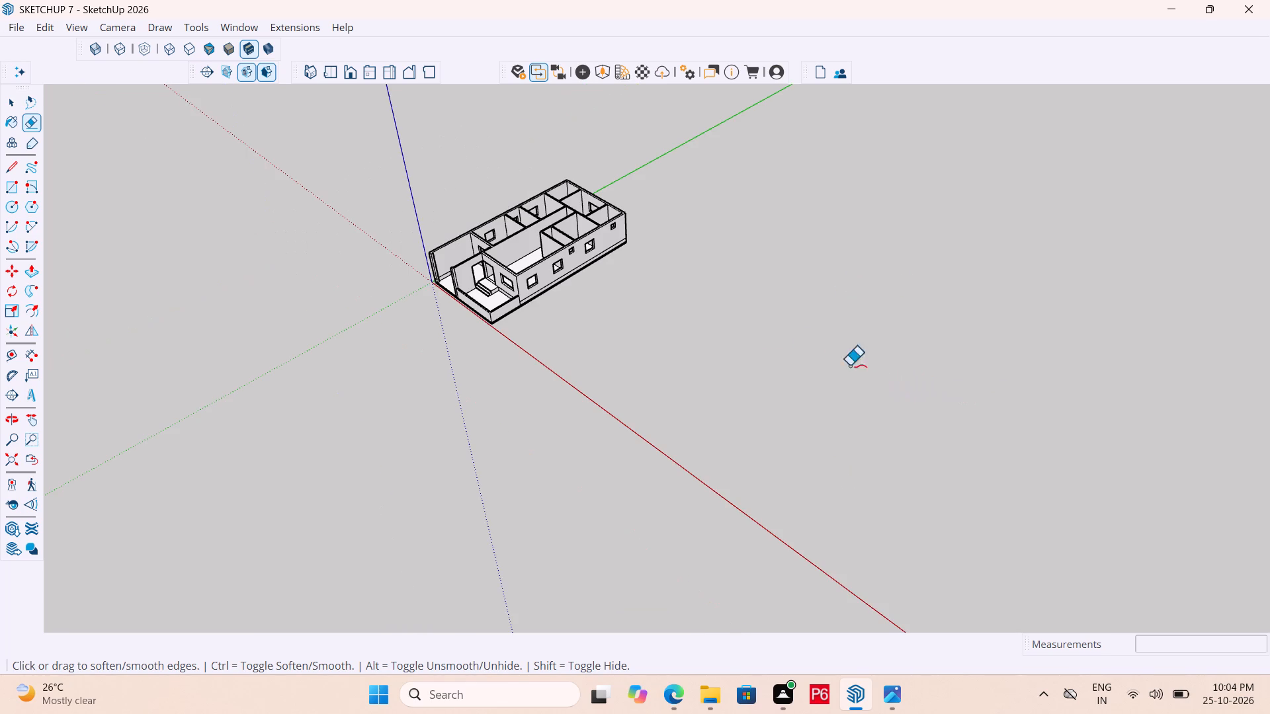
{"action": "key", "text": "ctrl+s"}
{"action": "key", "text": "ctrl+s"}
{"action": "key", "text": "ctrl+s"}
{"action": "scroll", "coordinate": [449, 274], "scroll_direction": "up", "scroll_amount": 7, "text": "ctrl"}
{"action": "key", "text": "ctrl+s"}
{"action": "key", "text": "ctrl+s"}
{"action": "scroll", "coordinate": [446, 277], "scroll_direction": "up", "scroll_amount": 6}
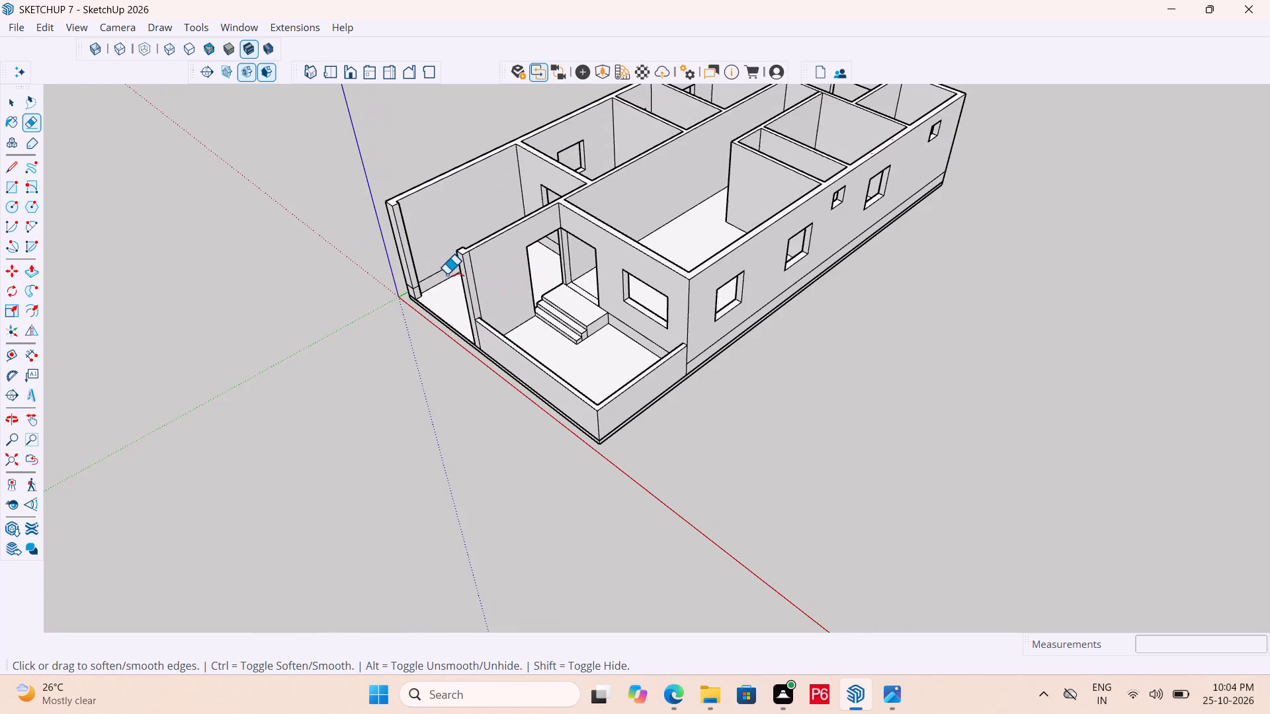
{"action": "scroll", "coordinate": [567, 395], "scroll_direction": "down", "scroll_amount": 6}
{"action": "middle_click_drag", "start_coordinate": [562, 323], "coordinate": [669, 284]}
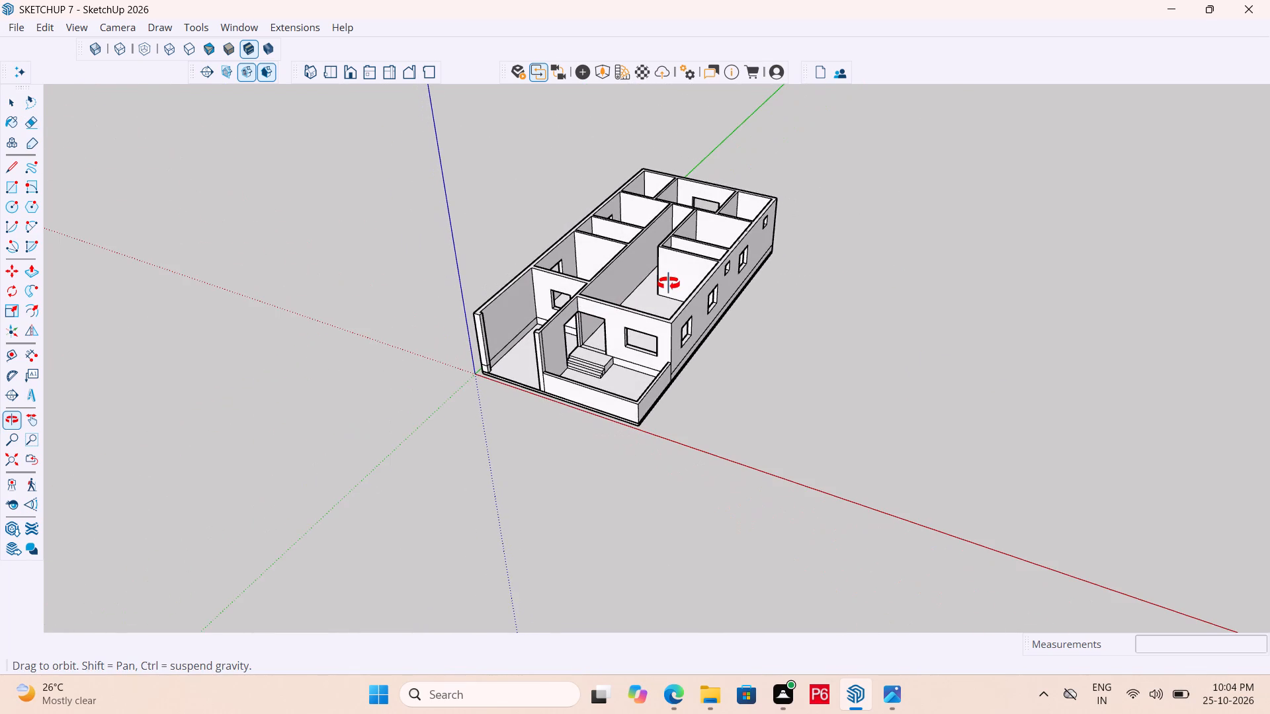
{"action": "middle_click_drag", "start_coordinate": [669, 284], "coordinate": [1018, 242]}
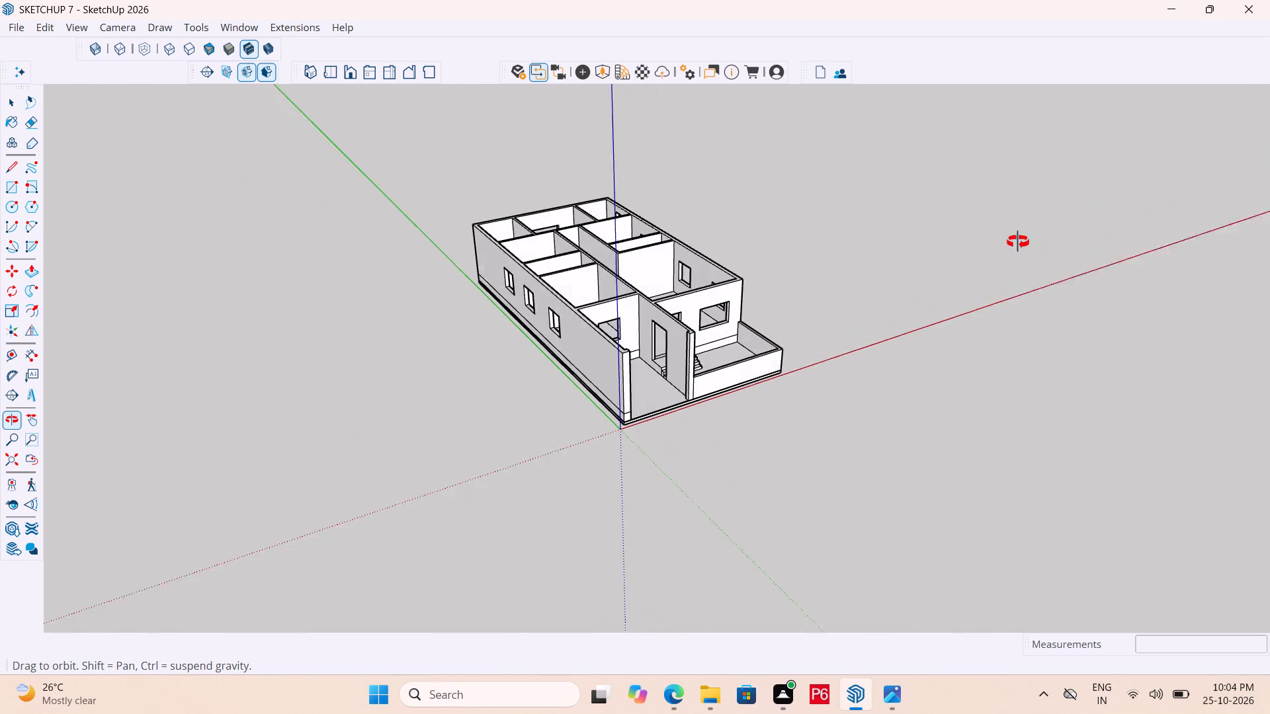
Examine the house model from the front and both sides, including the front porch and car parking.
{"action": "middle_click_drag", "start_coordinate": [1018, 242], "coordinate": [999, 244]}
{"action": "scroll", "coordinate": [289, 449], "scroll_direction": "up", "scroll_amount": 19}
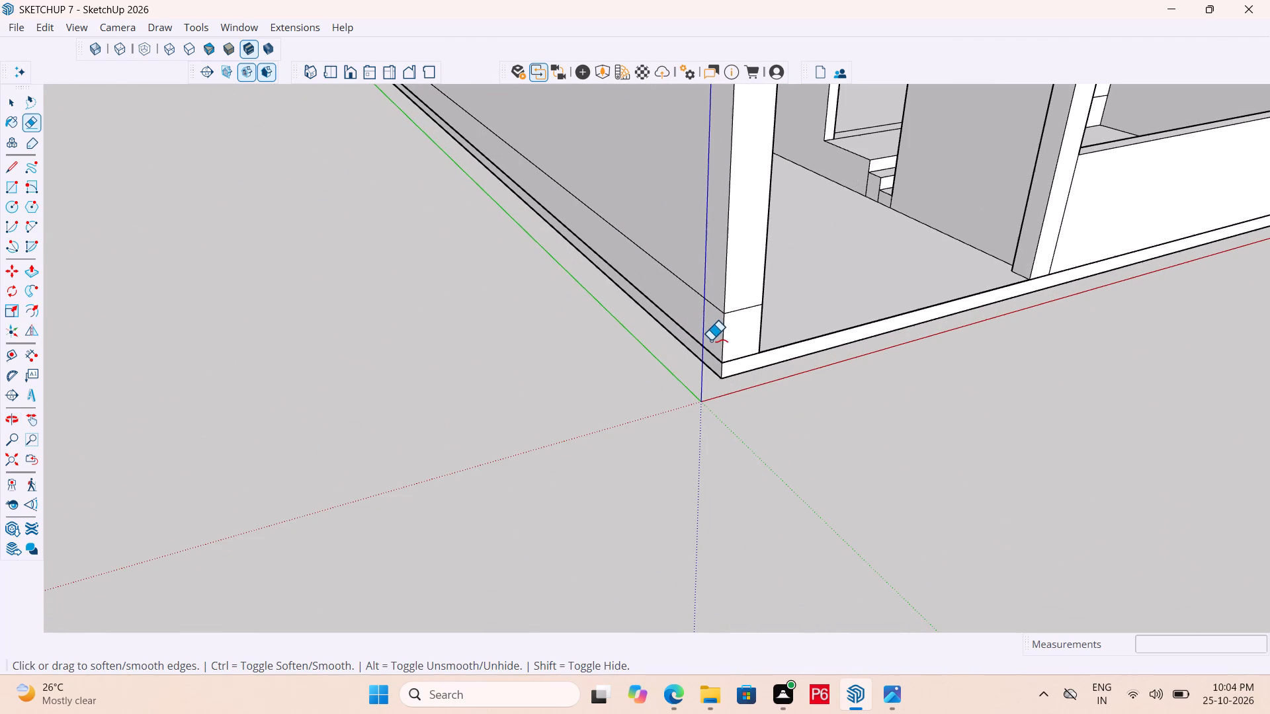
{"action": "scroll", "coordinate": [702, 353], "scroll_direction": "down", "scroll_amount": 6}
{"action": "scroll", "coordinate": [644, 398], "scroll_direction": "down", "scroll_amount": 7}
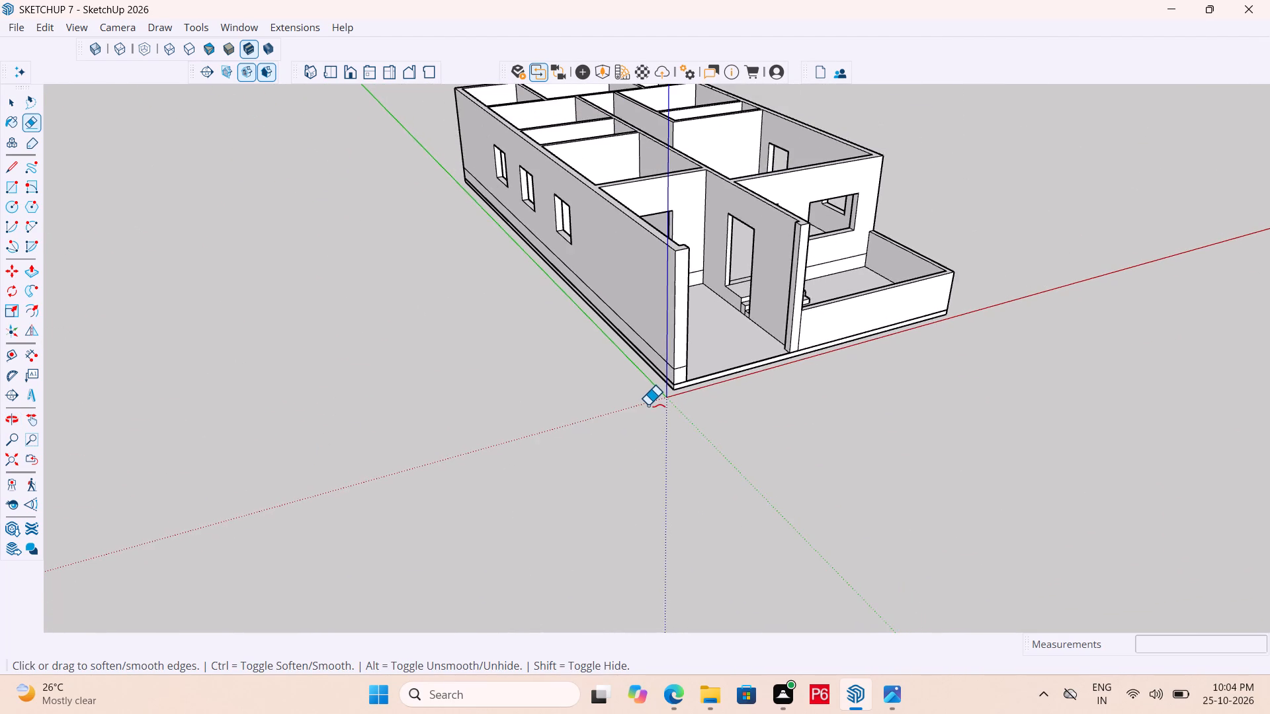
{"action": "scroll", "coordinate": [648, 405], "scroll_direction": "down", "scroll_amount": 2}
{"action": "middle_click_drag", "start_coordinate": [824, 324], "coordinate": [644, 329]}
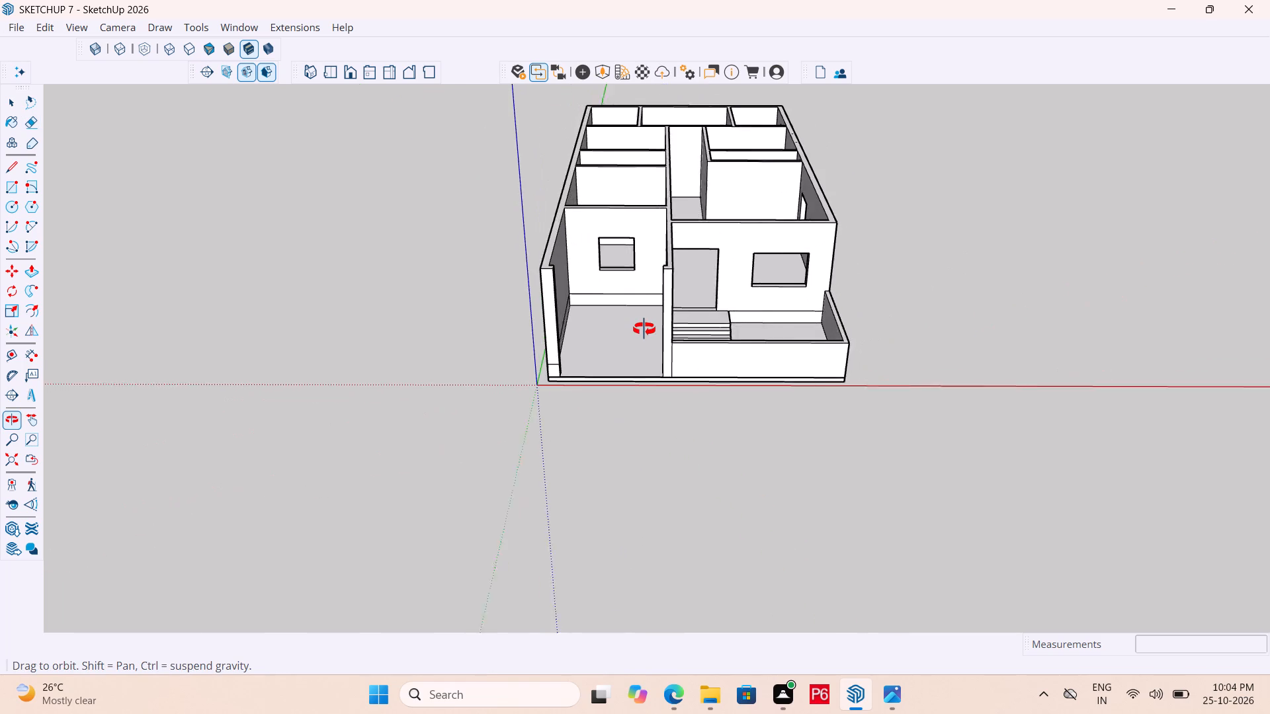
{"action": "middle_click_drag", "start_coordinate": [644, 329], "coordinate": [634, 331]}
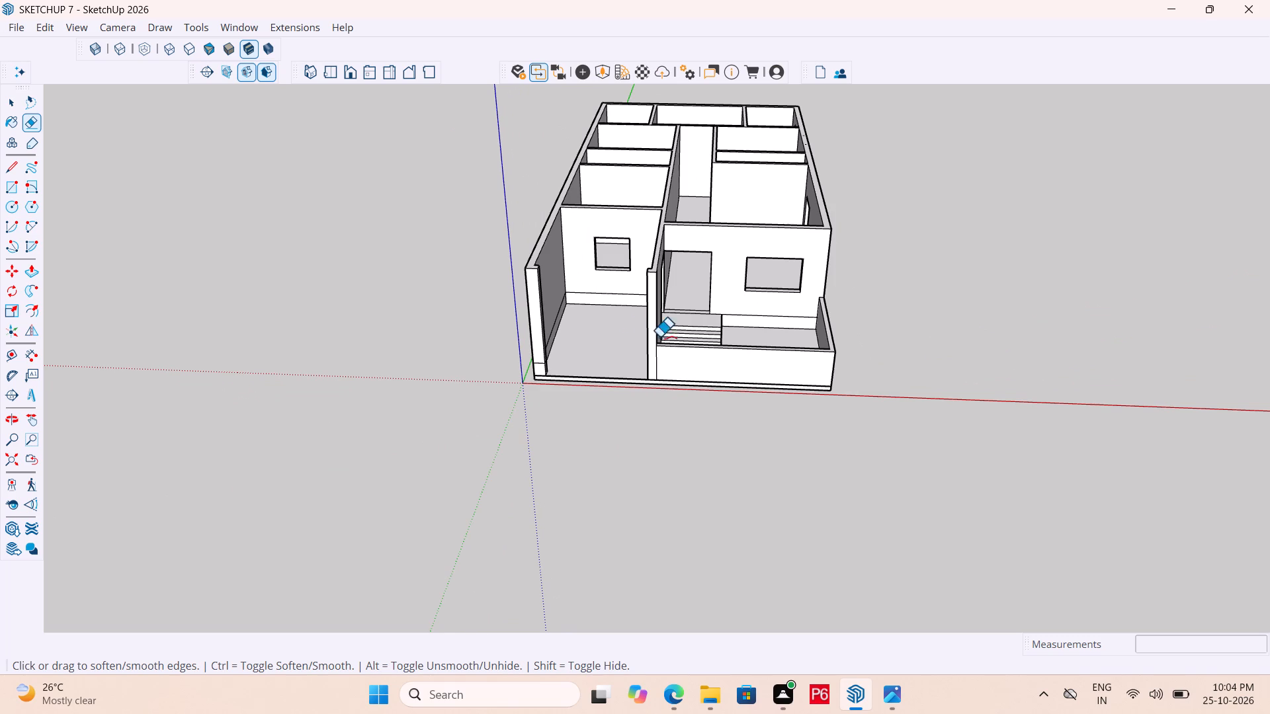
{"action": "middle_click_drag", "start_coordinate": [663, 407], "coordinate": [456, 453]}
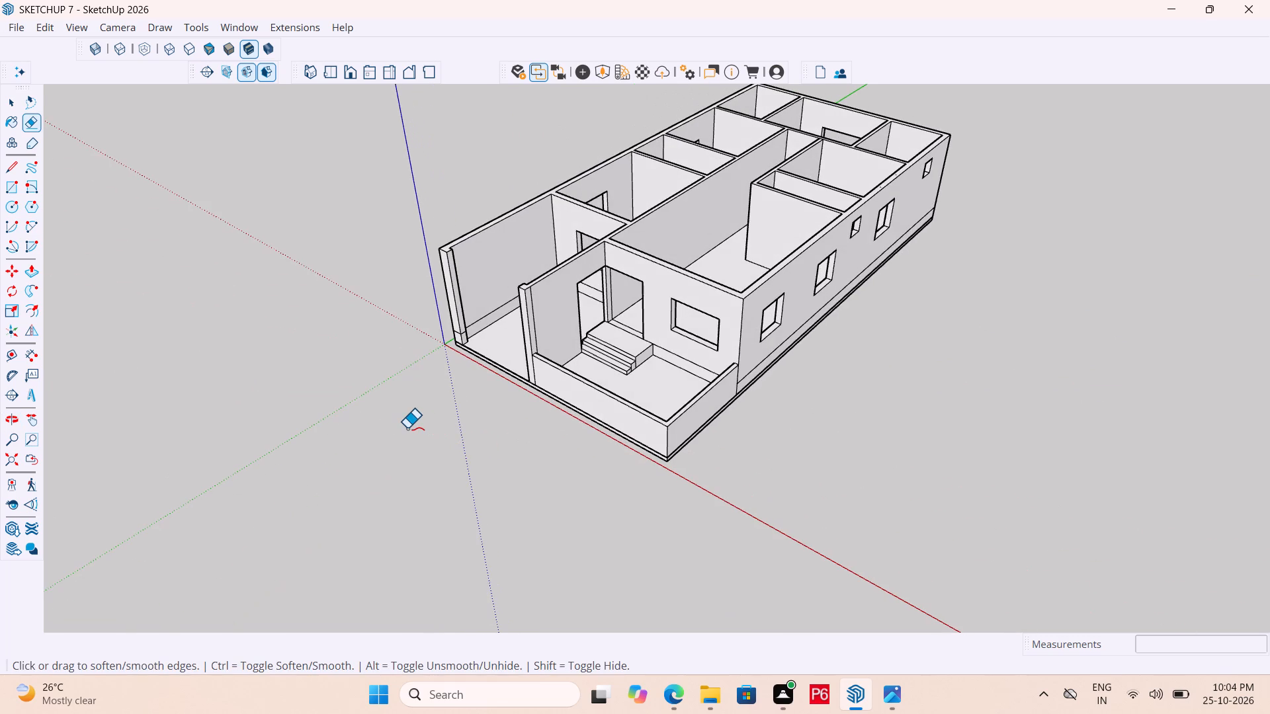
Save the house model.
{"action": "key", "text": "ctrl+s"}
{"action": "key", "text": "ctrl+s"}
{"action": "key", "text": "ctrl+s"}
{"action": "key", "text": "ctrl+s"}
{"action": "key", "text": "ctrl+s"}
{"action": "key", "text": "ctrl+s"}
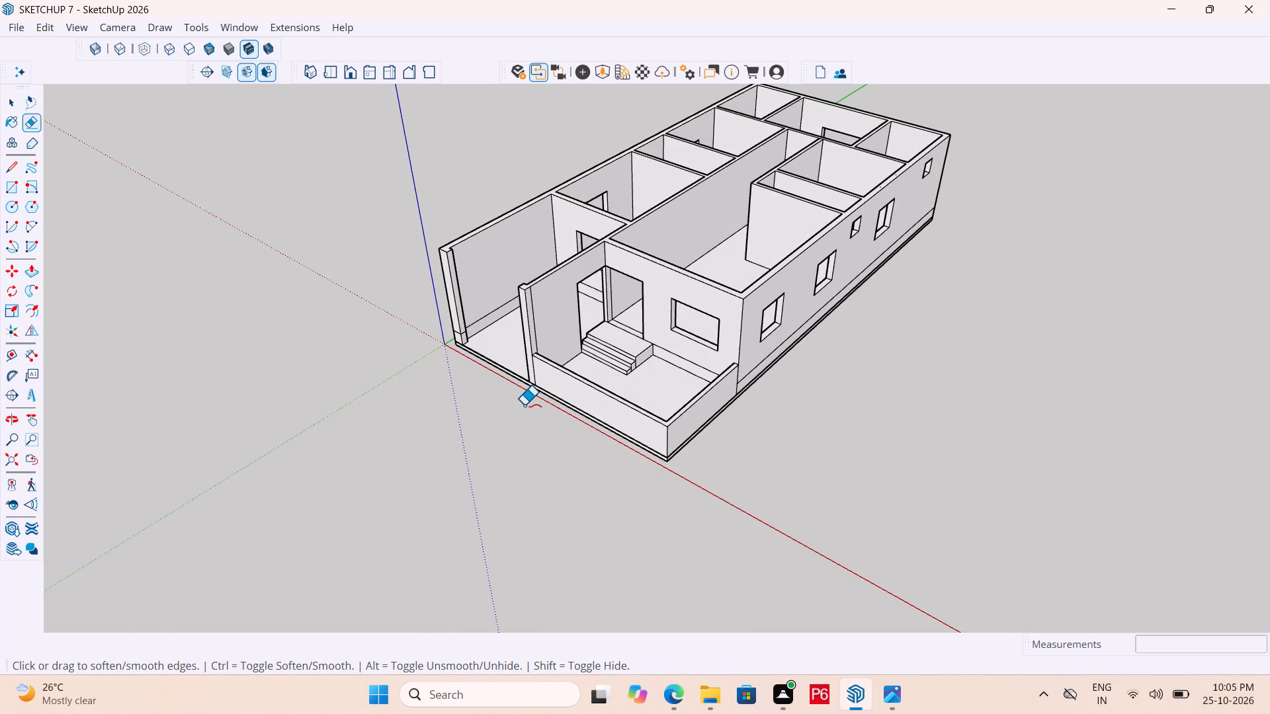
Examine the rooms, window openings and porch steps of the house from above and from the side.
{"action": "middle_click_drag", "start_coordinate": [524, 405], "coordinate": [529, 393]}
{"action": "scroll", "coordinate": [495, 487], "scroll_direction": "down", "scroll_amount": 4}
{"action": "middle_click_drag", "start_coordinate": [563, 447], "coordinate": [558, 372]}
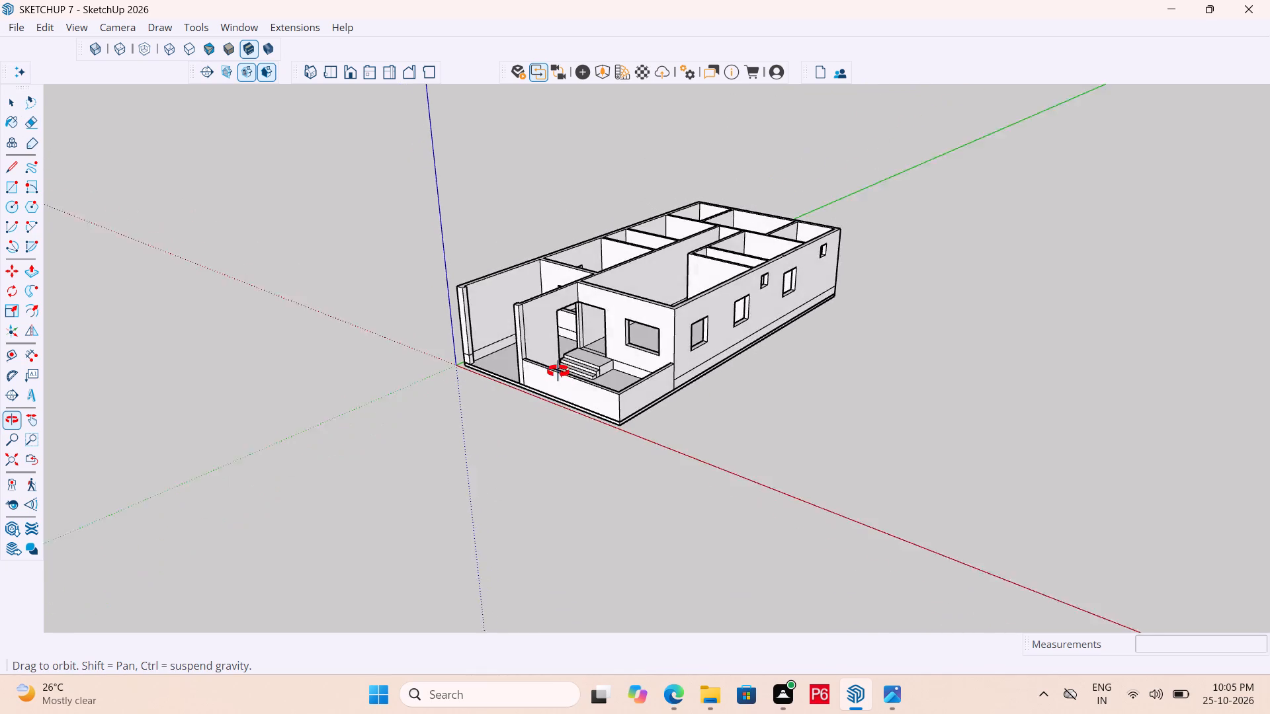
{"action": "middle_click_drag", "start_coordinate": [558, 372], "coordinate": [487, 380]}
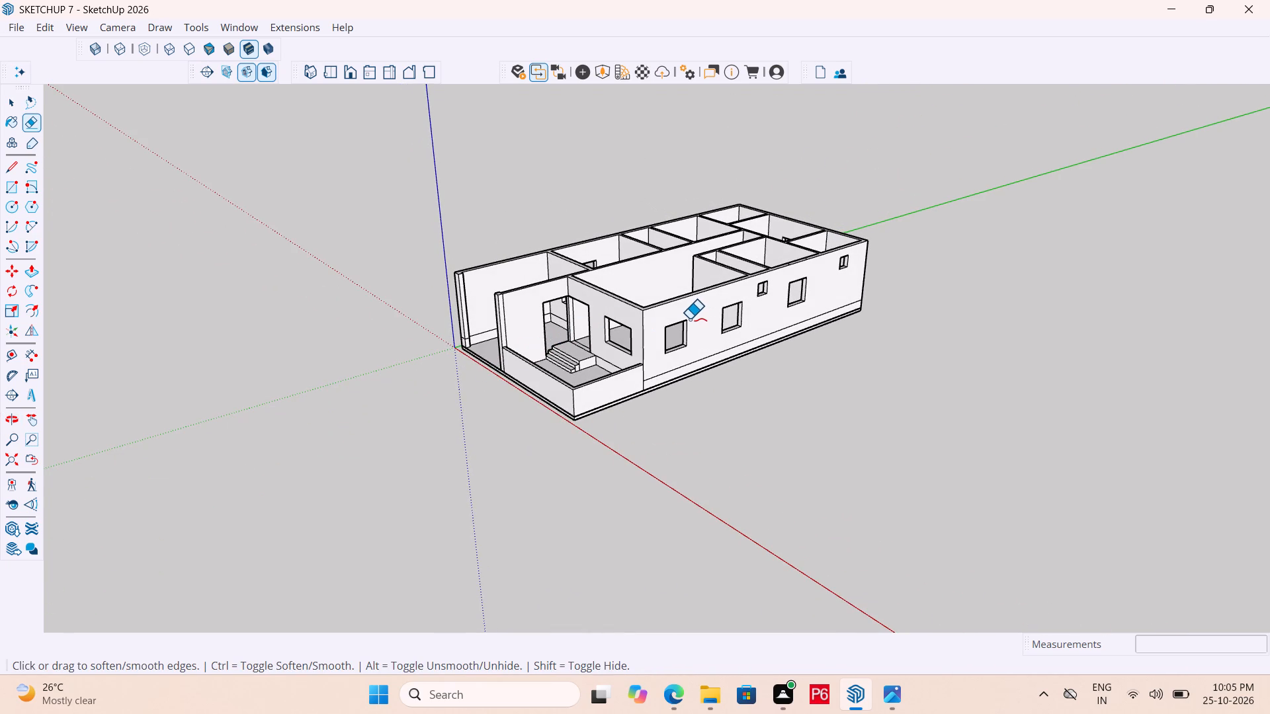
{"action": "scroll", "coordinate": [554, 327], "scroll_direction": "down", "scroll_amount": 7}
{"action": "middle_click_drag", "start_coordinate": [556, 341], "coordinate": [525, 446]}
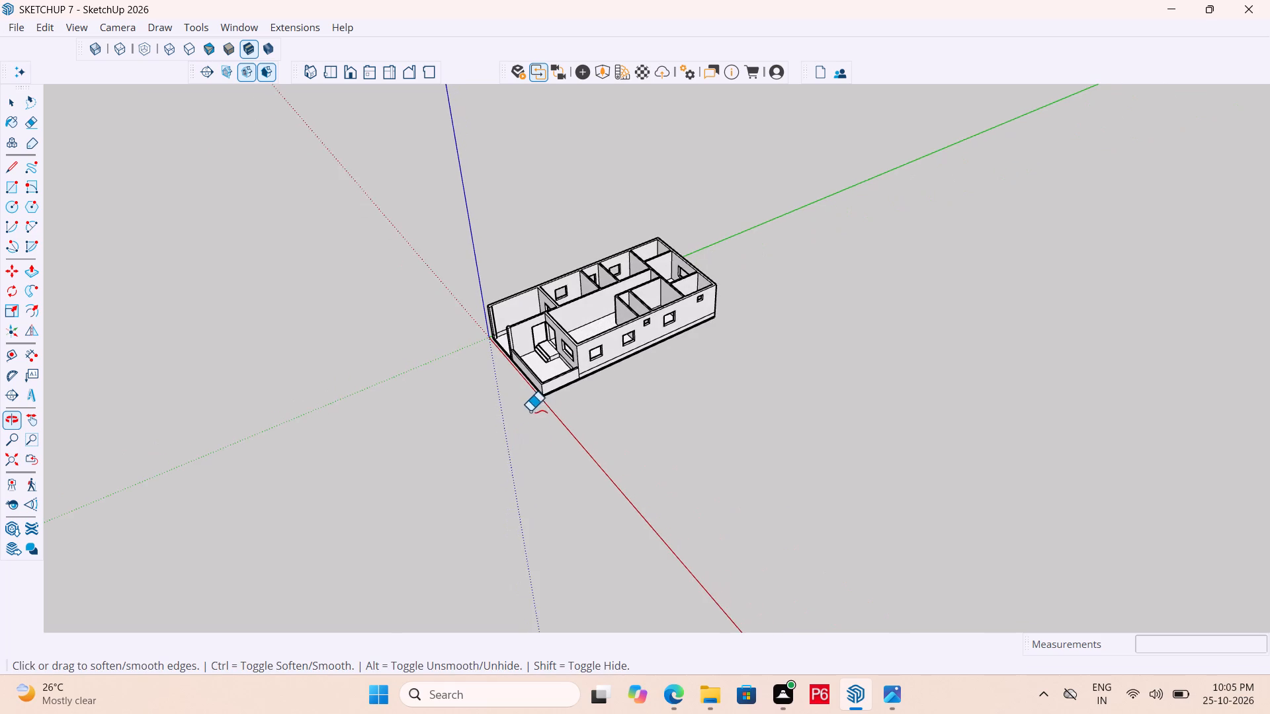
{"action": "scroll", "coordinate": [537, 372], "scroll_direction": "up", "scroll_amount": 5}
{"action": "scroll", "coordinate": [586, 325], "scroll_direction": "up", "scroll_amount": 7}
{"action": "middle_click_drag", "start_coordinate": [588, 297], "coordinate": [573, 378]}
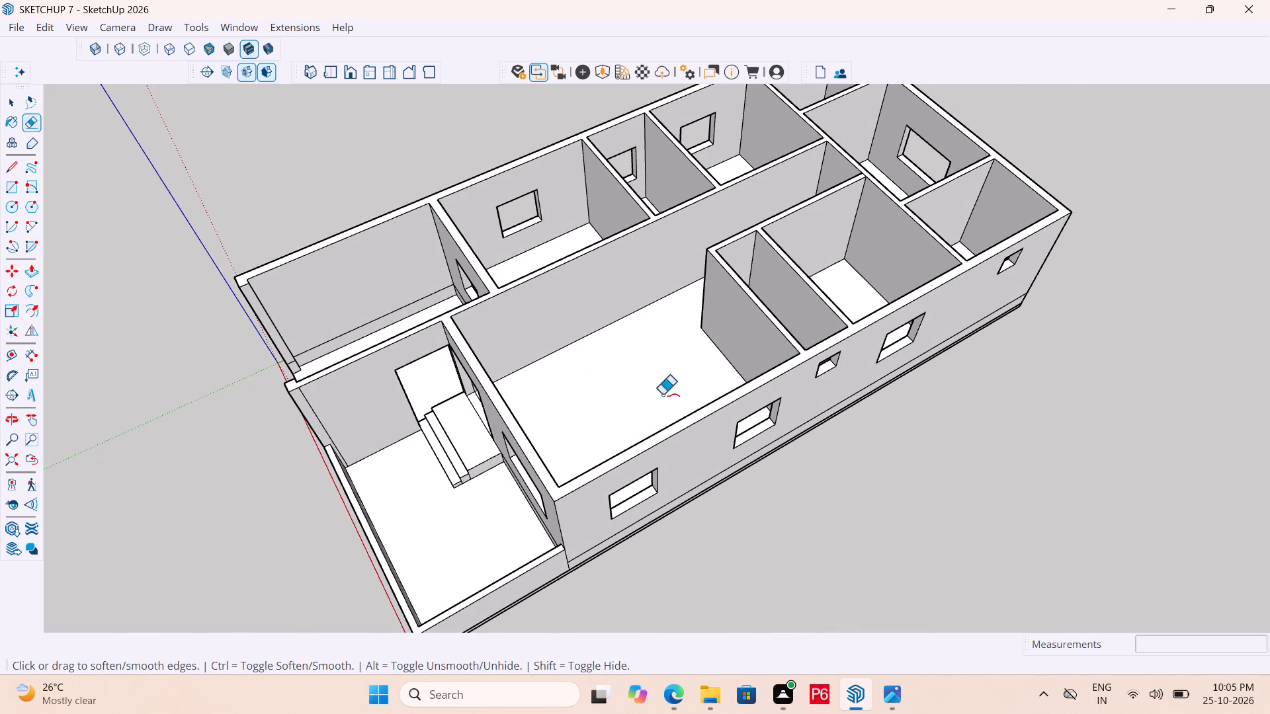
{"action": "scroll", "coordinate": [893, 362], "scroll_direction": "down", "scroll_amount": 6}
{"action": "middle_click_drag", "start_coordinate": [787, 383], "coordinate": [878, 395]}
{"action": "scroll", "coordinate": [706, 378], "scroll_direction": "up", "scroll_amount": 1}
{"action": "scroll", "coordinate": [662, 278], "scroll_direction": "up", "scroll_amount": 4}
{"action": "scroll", "coordinate": [491, 242], "scroll_direction": "down", "scroll_amount": 3}
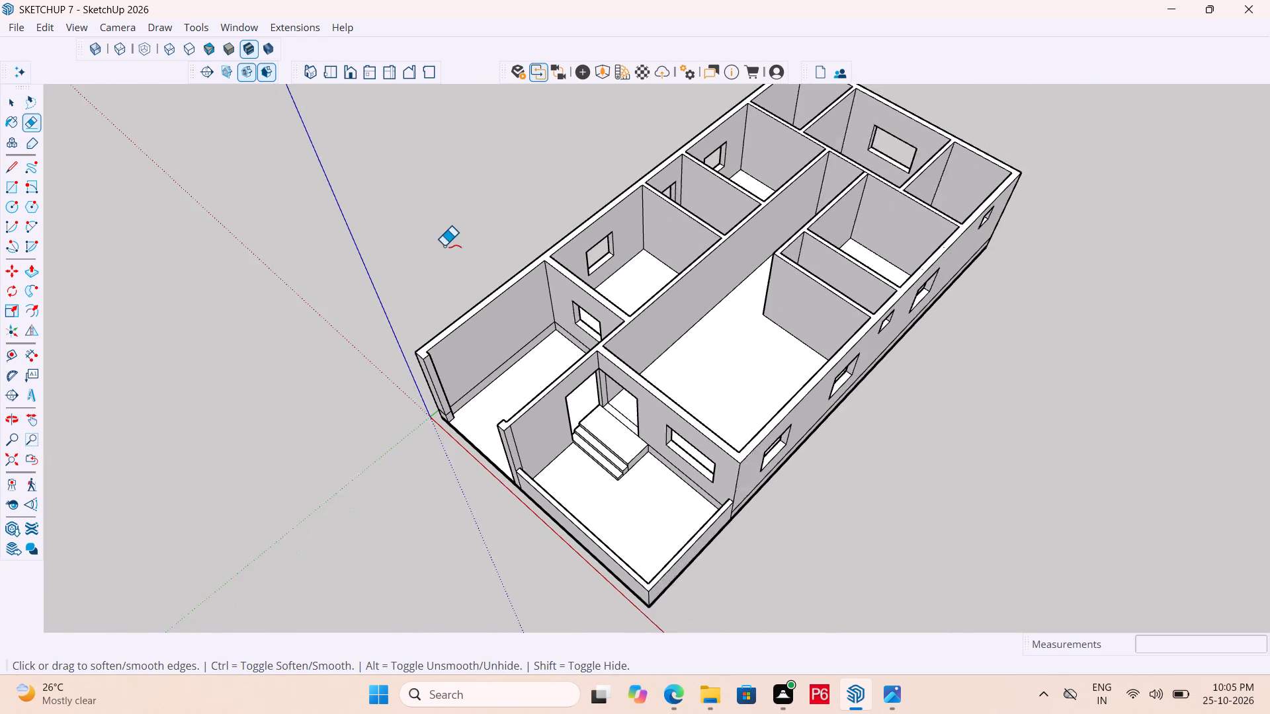
{"action": "scroll", "coordinate": [444, 246], "scroll_direction": "down", "scroll_amount": 1}
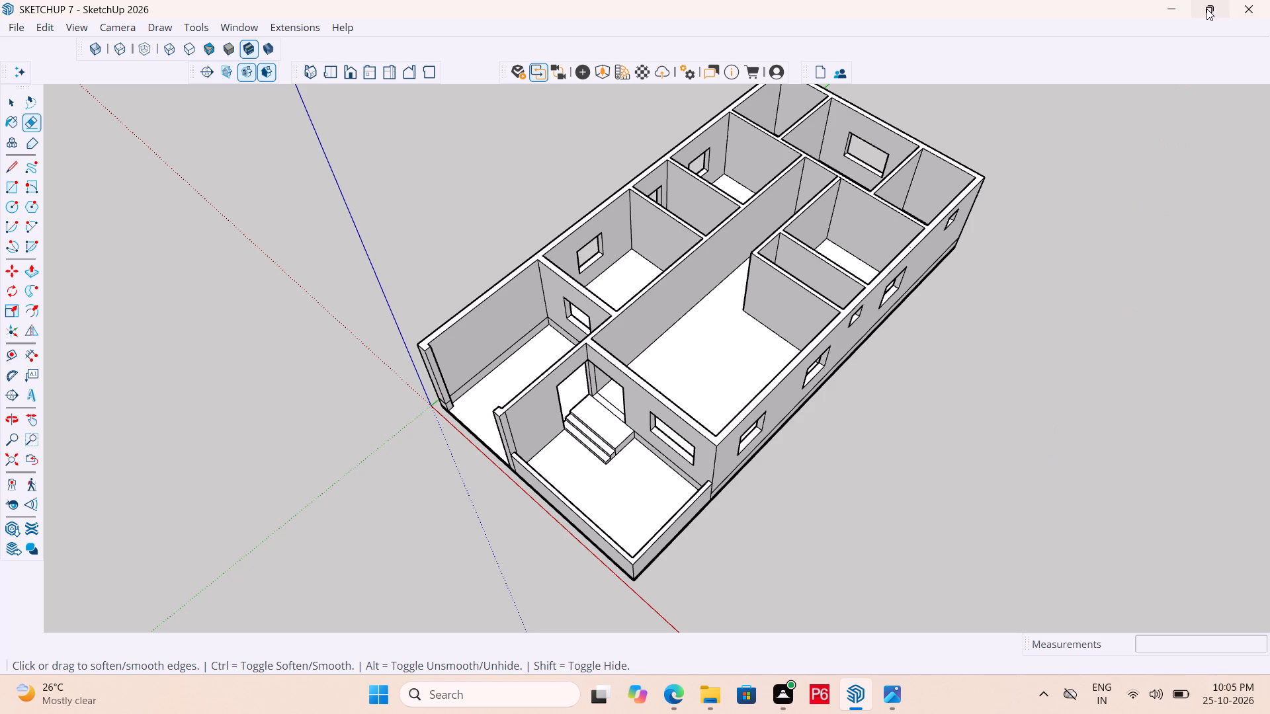
Arrange the model and the floor plan image side by side, giving the model about two thirds of the width.
{"action": "left_click", "coordinate": [1119, 73]}
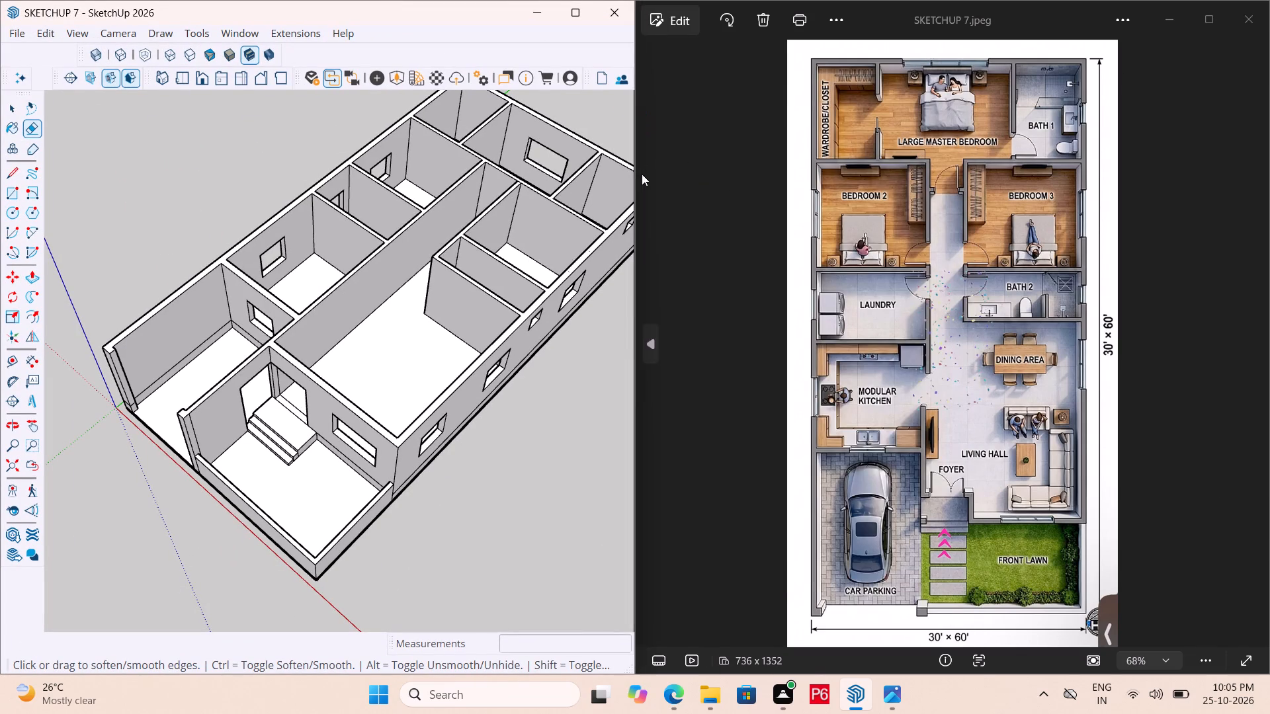
{"action": "left_click_drag", "start_coordinate": [635, 159], "coordinate": [1022, 173]}
{"action": "left_click", "coordinate": [1022, 173]}
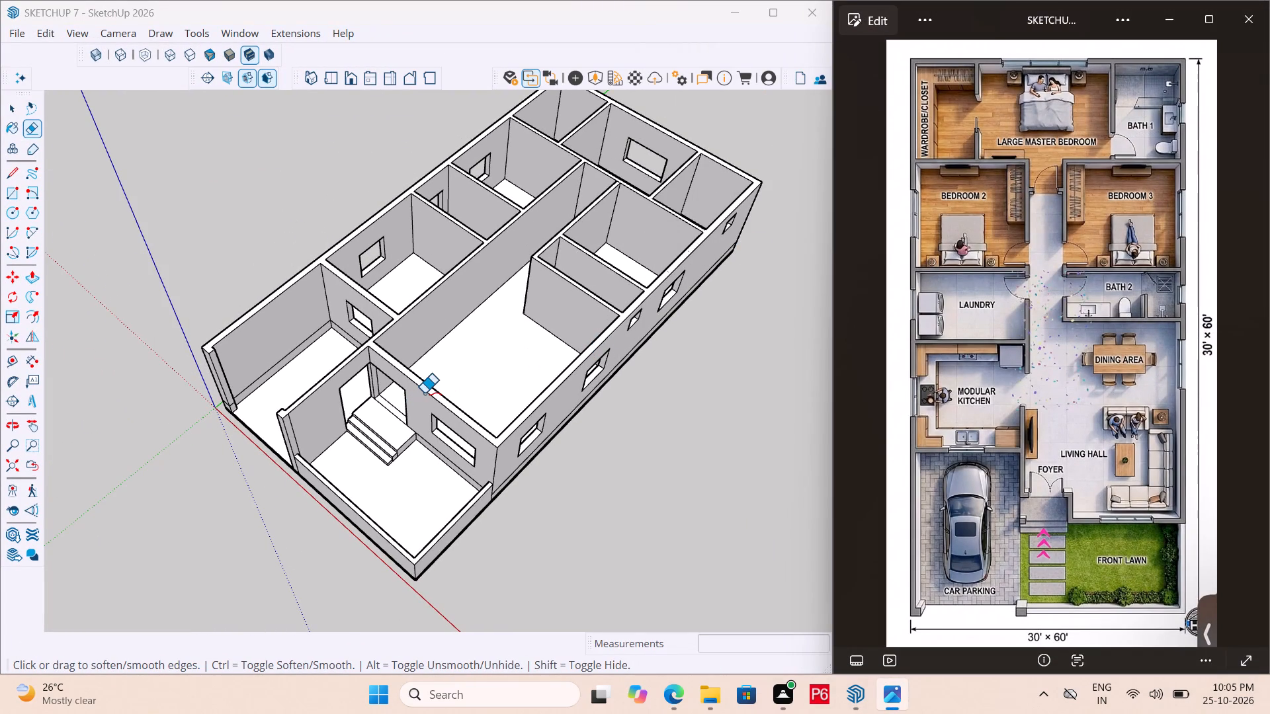
{"action": "left_click", "coordinate": [462, 354]}
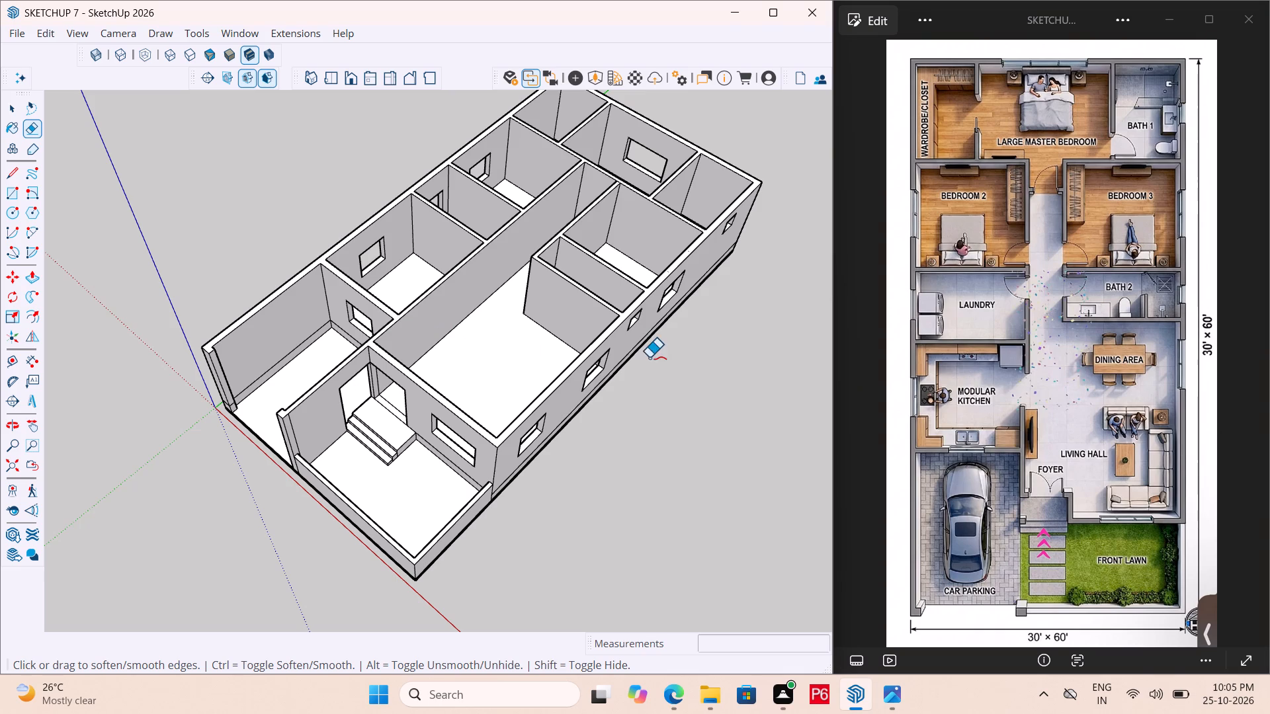
{"action": "left_click", "coordinate": [646, 368]}
{"action": "left_click", "coordinate": [664, 372]}
Save the model again.
{"action": "key", "text": "ctrl+s"}
{"action": "key", "text": "ctrl+s"}
{"action": "key", "text": "ctrl+s"}
{"action": "key", "text": "ctrl+s"}
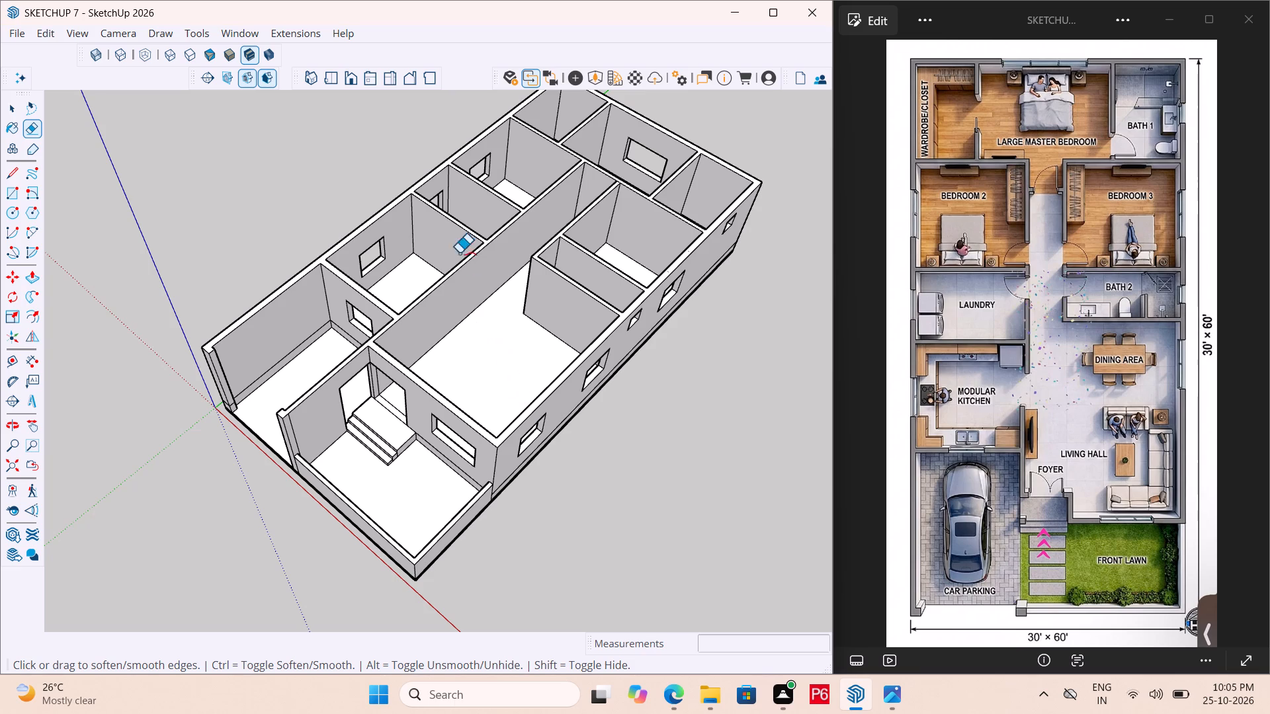
Draw a line across the top of the laundry's corridor wall, just beside the Bedroom 2 partition.
{"action": "scroll", "coordinate": [455, 241], "scroll_direction": "up", "scroll_amount": 7}
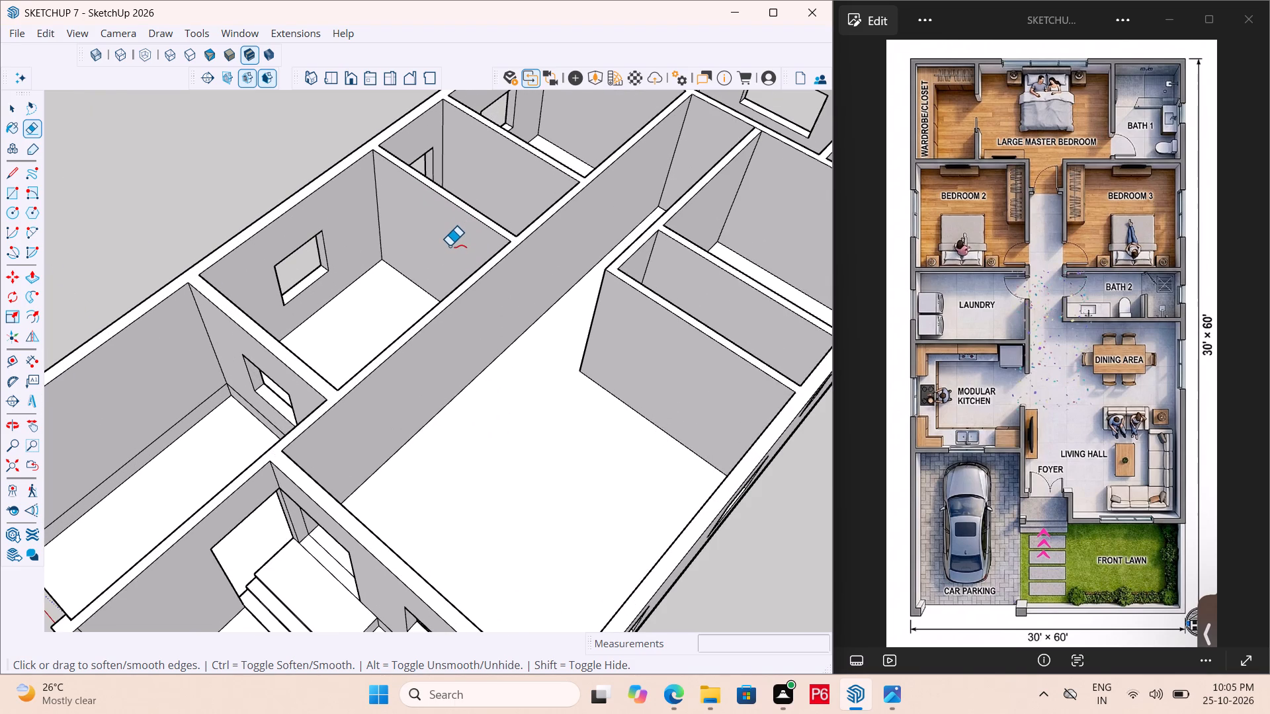
{"action": "scroll", "coordinate": [335, 329], "scroll_direction": "down", "scroll_amount": 5}
{"action": "middle_click_drag", "start_coordinate": [517, 327], "coordinate": [181, 300]}
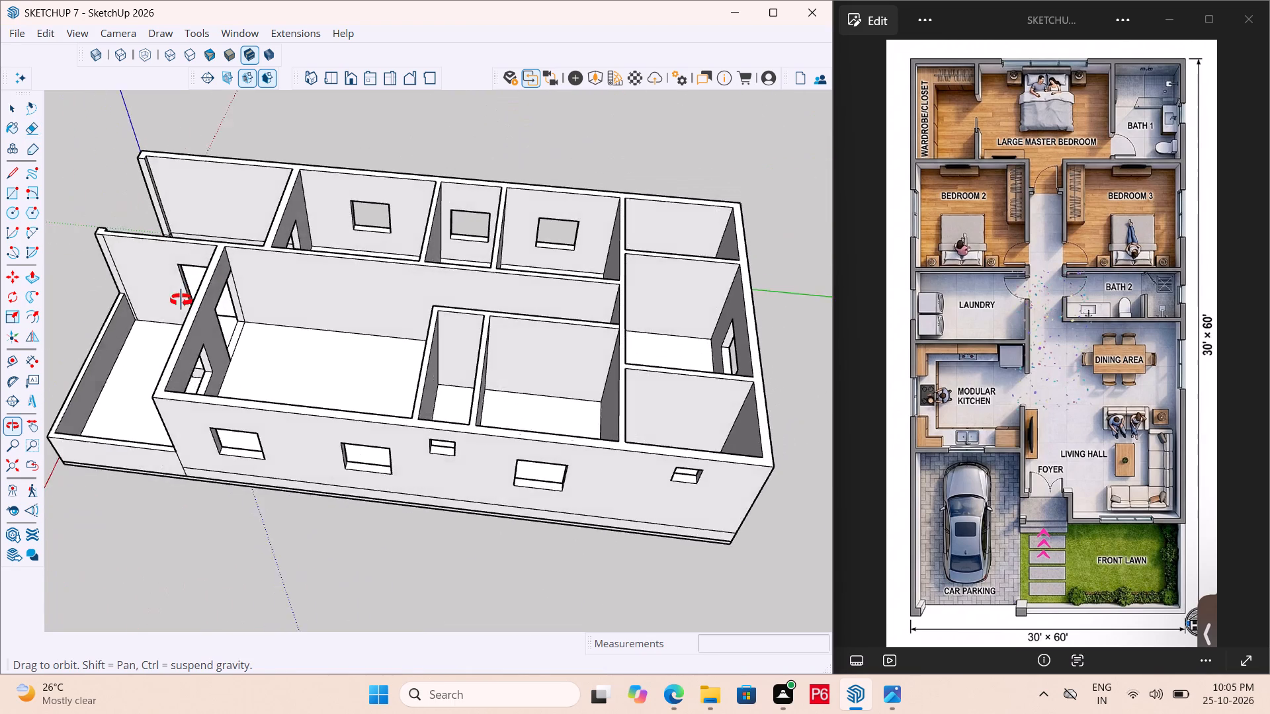
{"action": "middle_click_drag", "start_coordinate": [181, 300], "coordinate": [291, 405]}
{"action": "scroll", "coordinate": [525, 303], "scroll_direction": "up", "scroll_amount": 5}
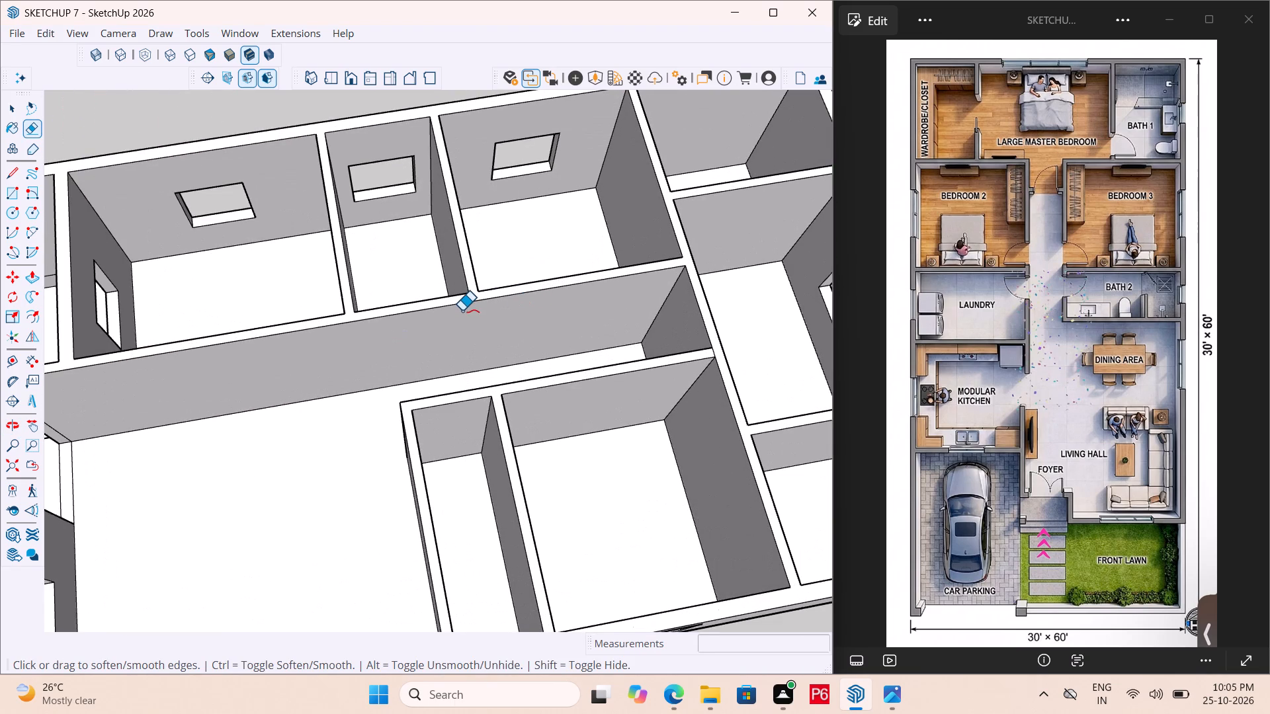
{"action": "key", "text": "t"}
{"action": "scroll", "coordinate": [452, 297], "scroll_direction": "up", "scroll_amount": 4}
{"action": "key", "text": "l"}
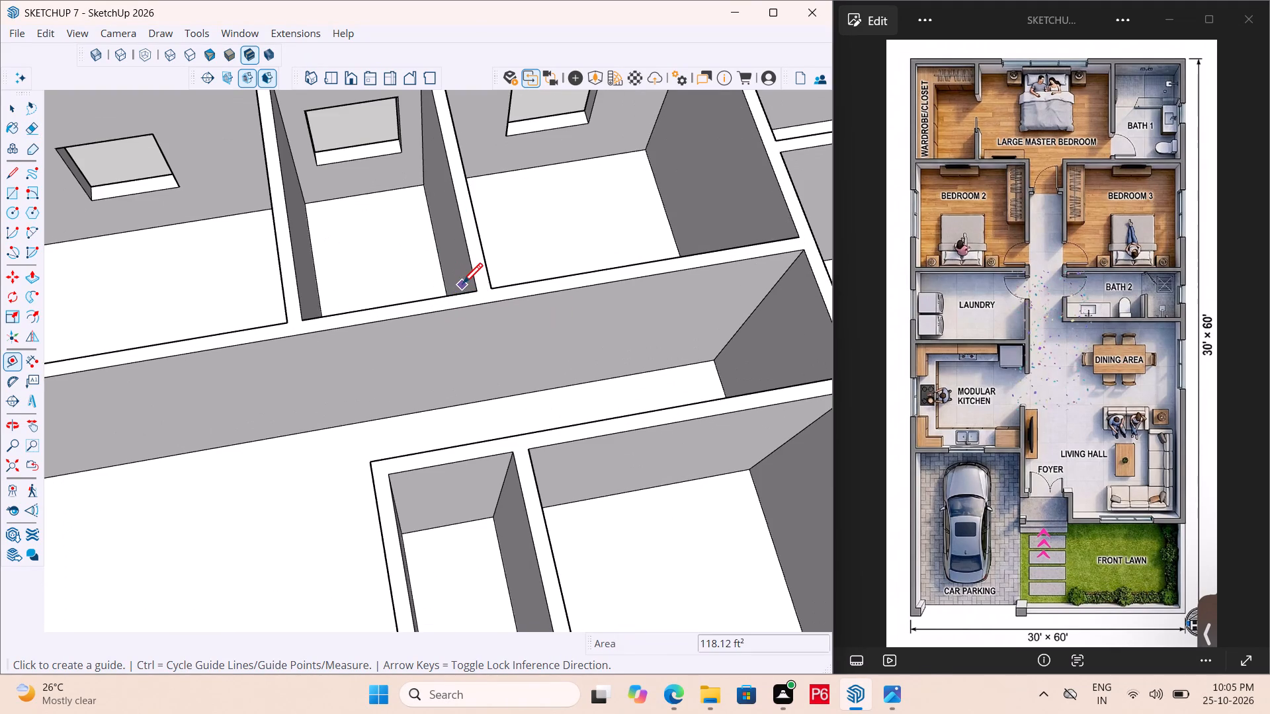
{"action": "key", "text": "space"}
{"action": "left_click", "coordinate": [468, 299]}
{"action": "triple_click", "coordinate": [464, 299]}
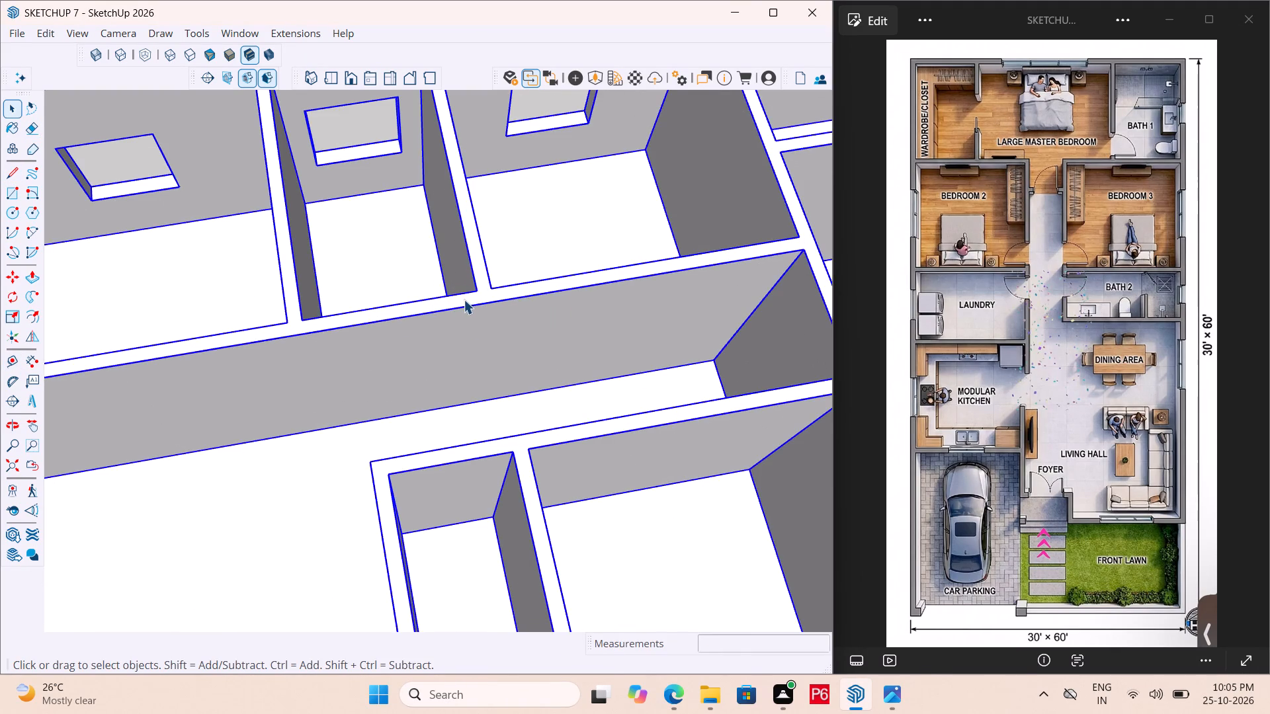
{"action": "left_click", "coordinate": [467, 297]}
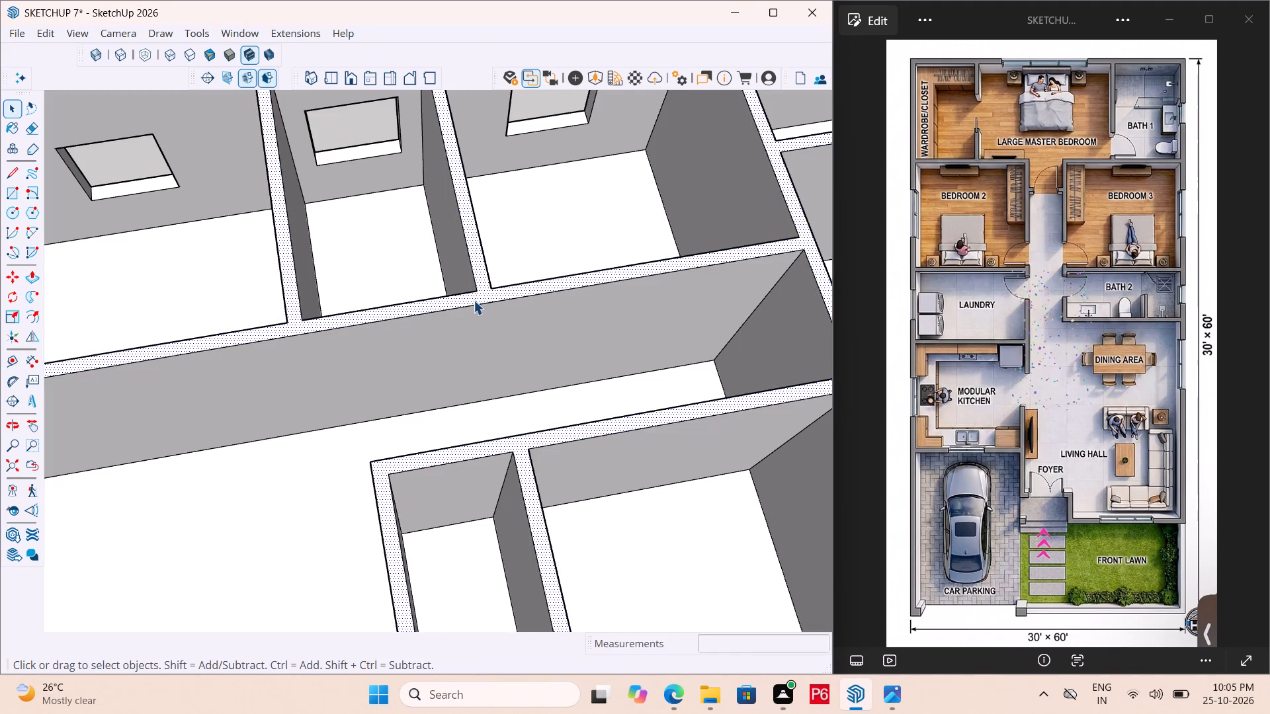
{"action": "key", "text": "l"}
{"action": "scroll", "coordinate": [467, 300], "scroll_direction": "up", "scroll_amount": 3}
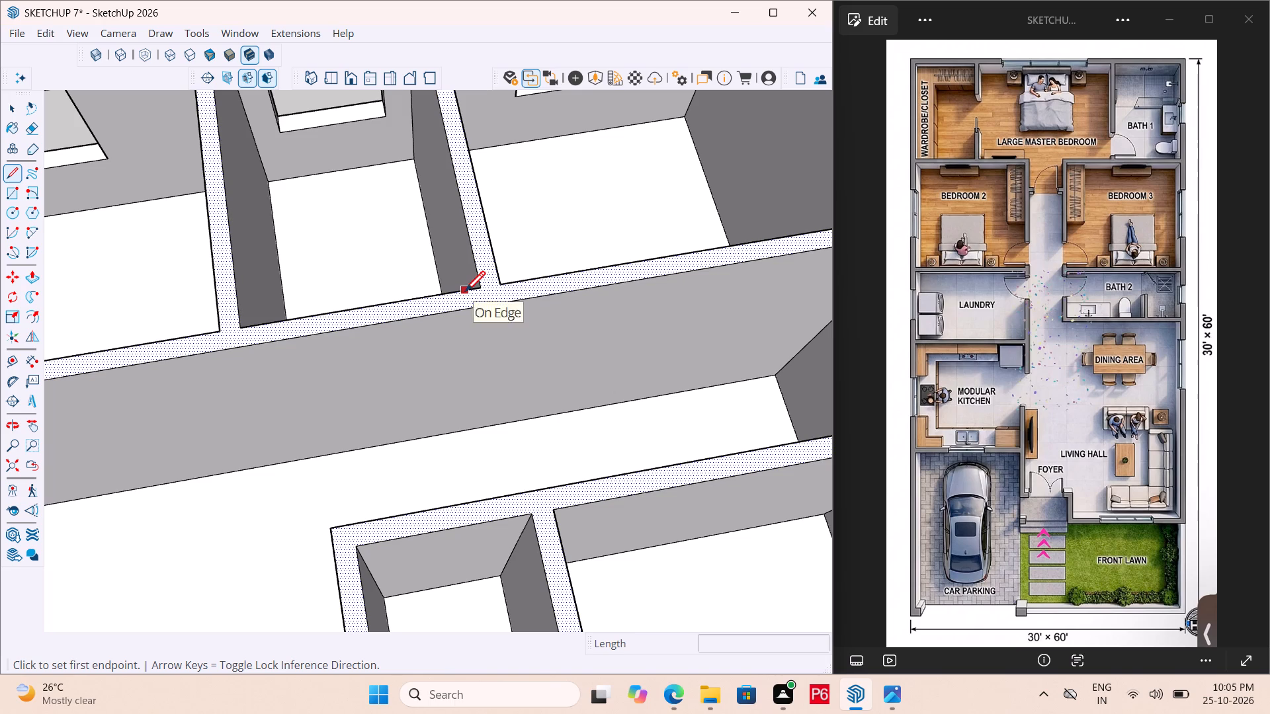
{"action": "left_click", "coordinate": [465, 294]}
{"action": "left_click", "coordinate": [470, 311]}
{"action": "key", "text": "space"}
Place a guide 2'6" from that line along the laundry's corridor wall and draw a second line across the wall top there.
{"action": "scroll", "coordinate": [467, 305], "scroll_direction": "up", "scroll_amount": 4}
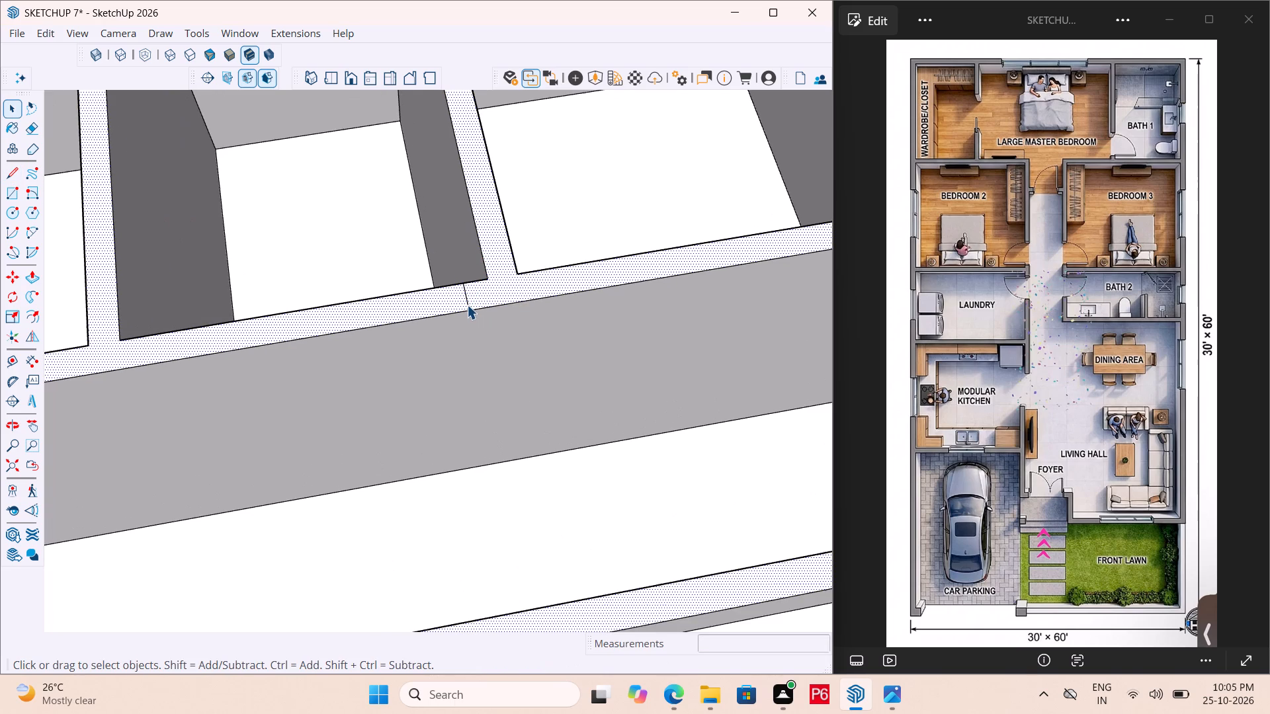
{"action": "key", "text": "t"}
{"action": "left_click", "coordinate": [462, 293]}
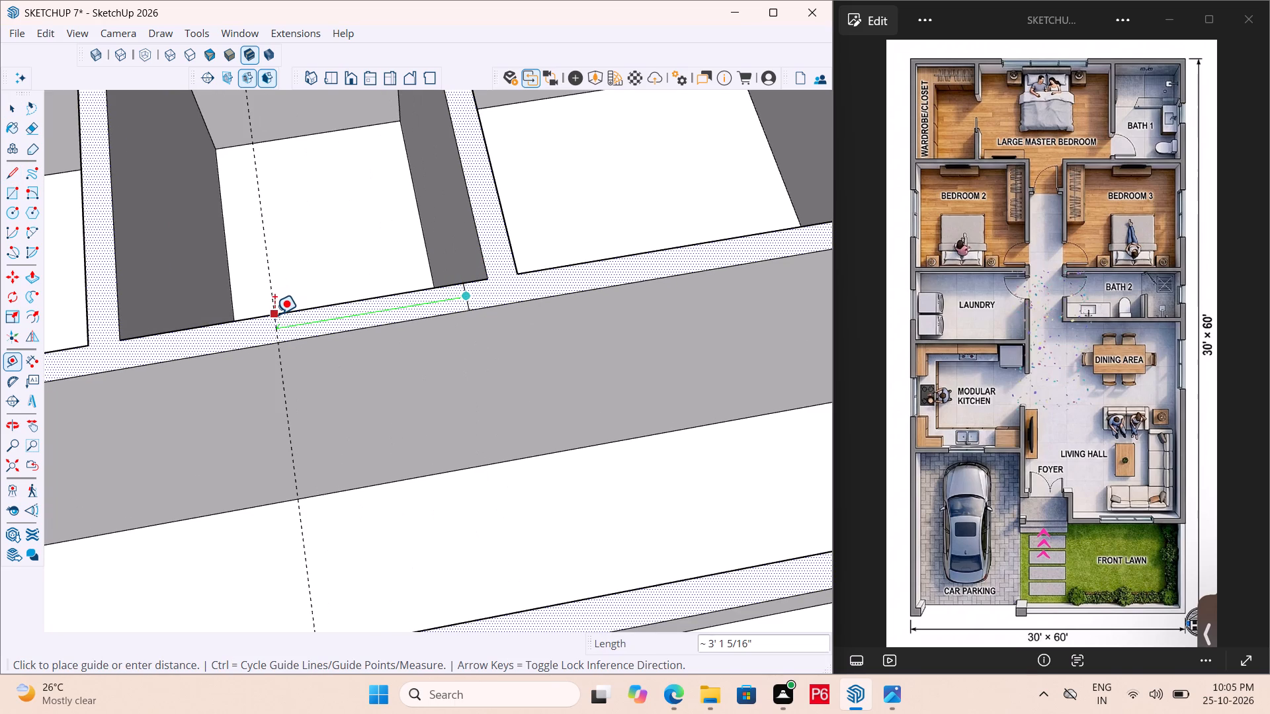
{"action": "type", "text": "2'6\""}
{"action": "key", "text": "Return"}
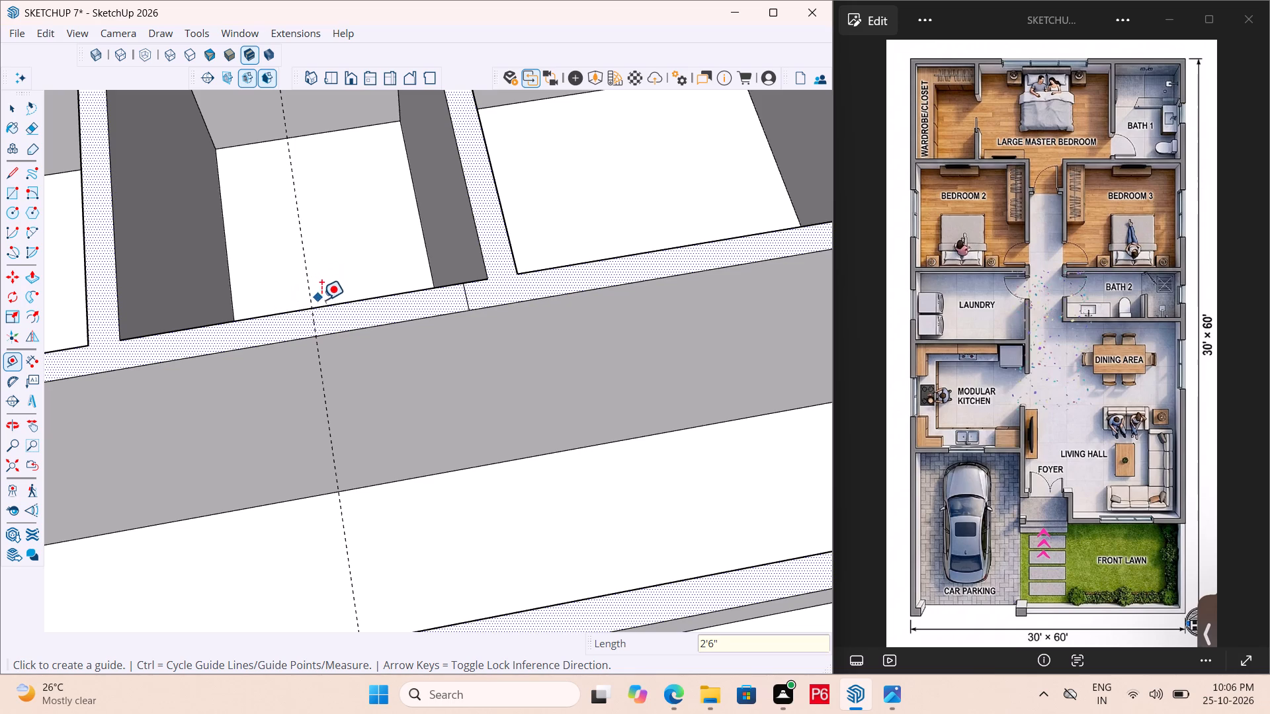
{"action": "key", "text": "l"}
{"action": "scroll", "coordinate": [321, 347], "scroll_direction": "up", "scroll_amount": 1}
{"action": "left_click_drag", "start_coordinate": [316, 335], "coordinate": [316, 327]}
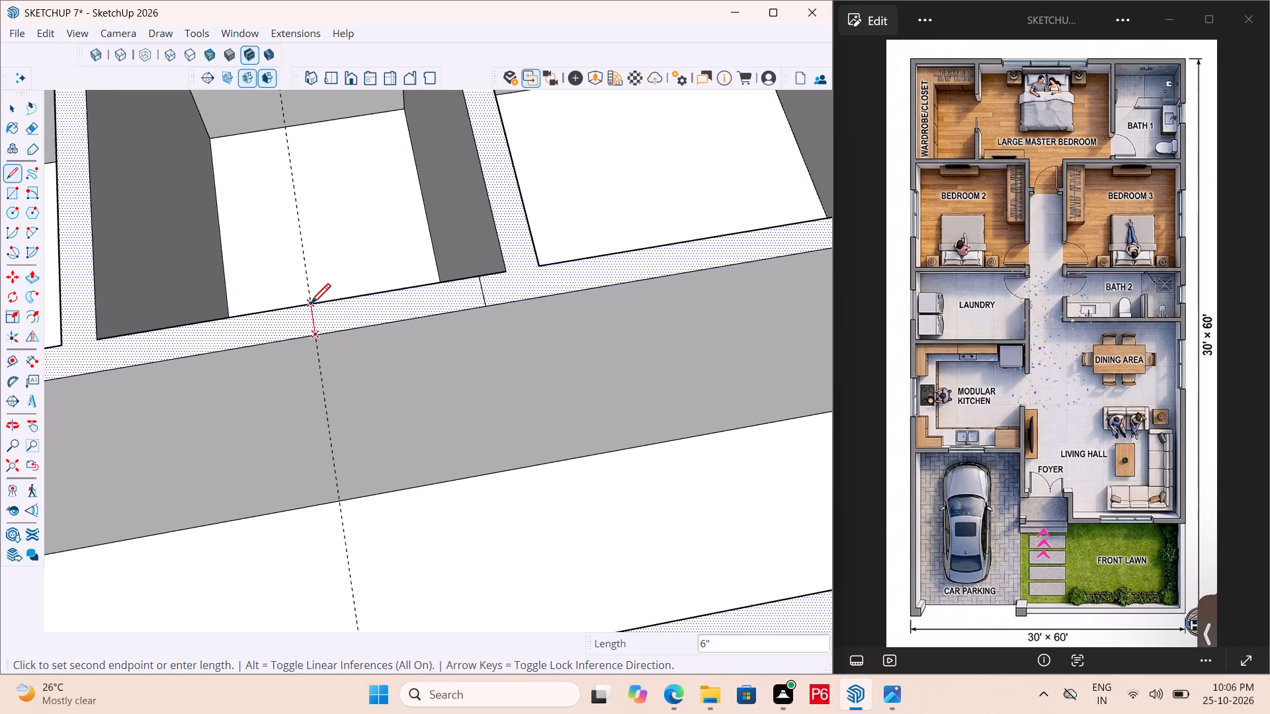
{"action": "left_click", "coordinate": [310, 306]}
Mark a 2'6" wide door opening on top of Bath 2's corridor wall, with cross lines at the existing guide and a new one.
{"action": "scroll", "coordinate": [353, 227], "scroll_direction": "down", "scroll_amount": 6}
{"action": "scroll", "coordinate": [376, 459], "scroll_direction": "up", "scroll_amount": 5}
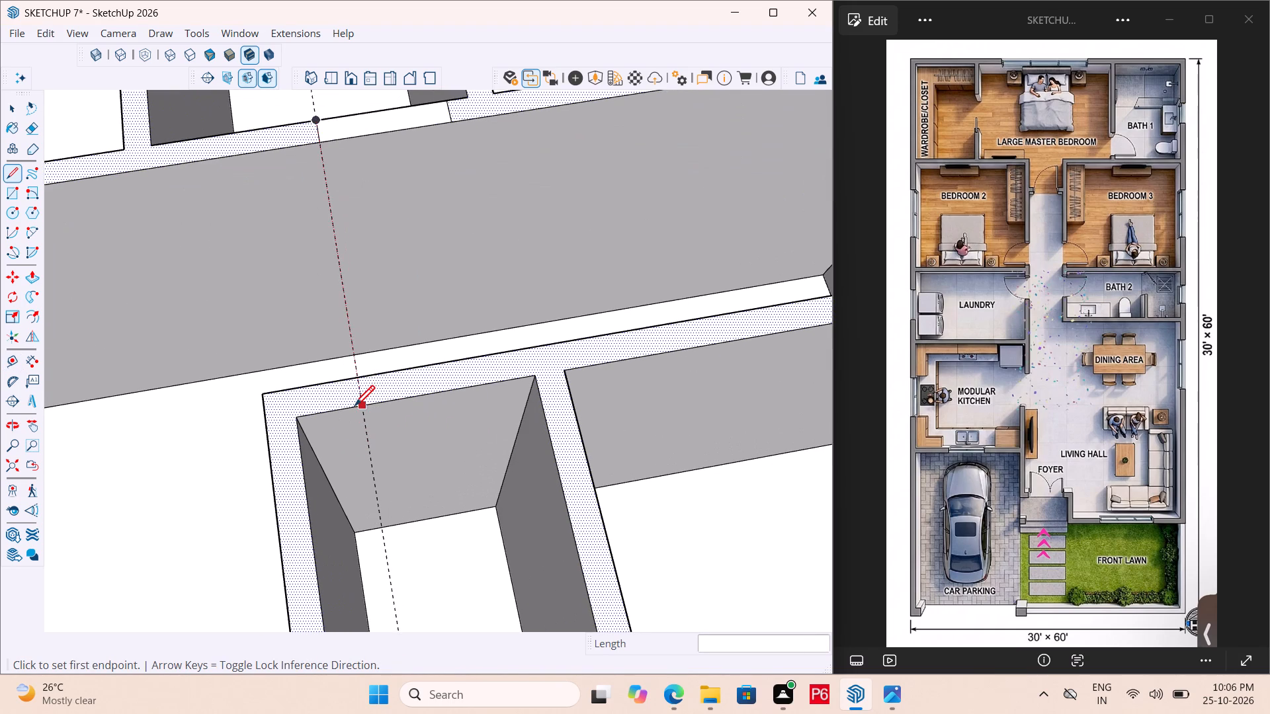
{"action": "left_click_drag", "start_coordinate": [358, 405], "coordinate": [359, 399]}
{"action": "left_click", "coordinate": [363, 379]}
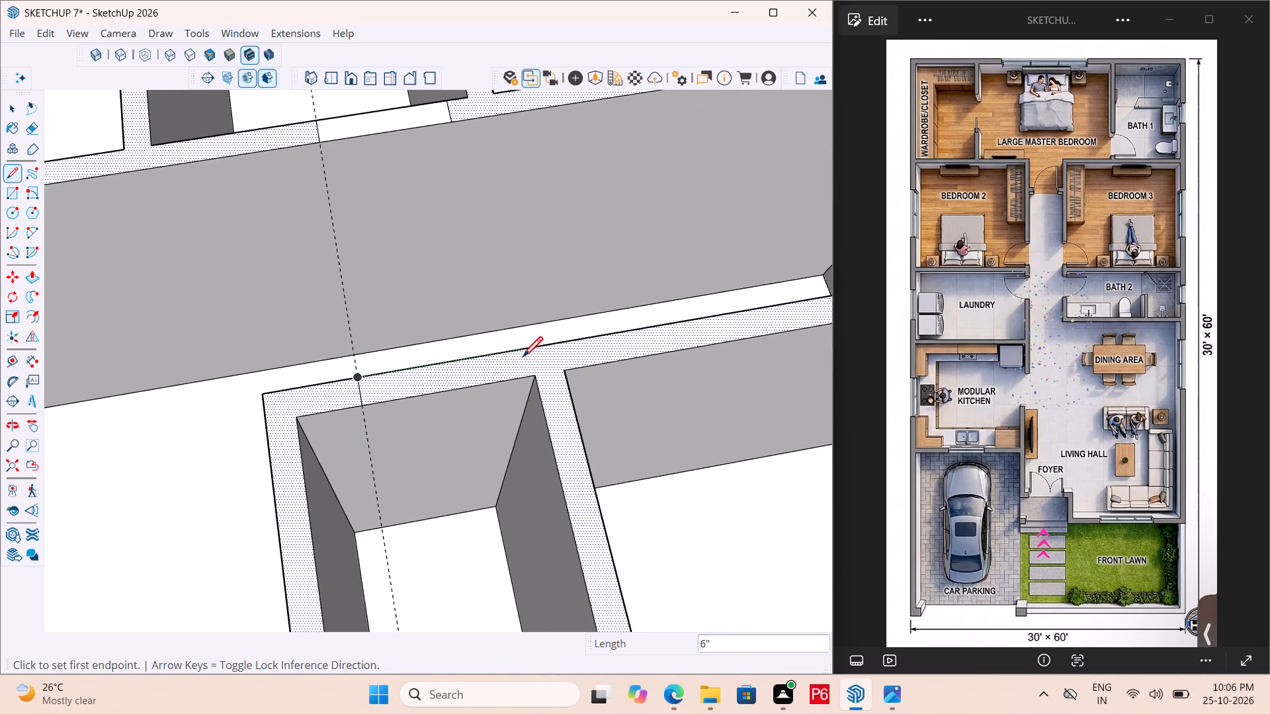
{"action": "key", "text": "t"}
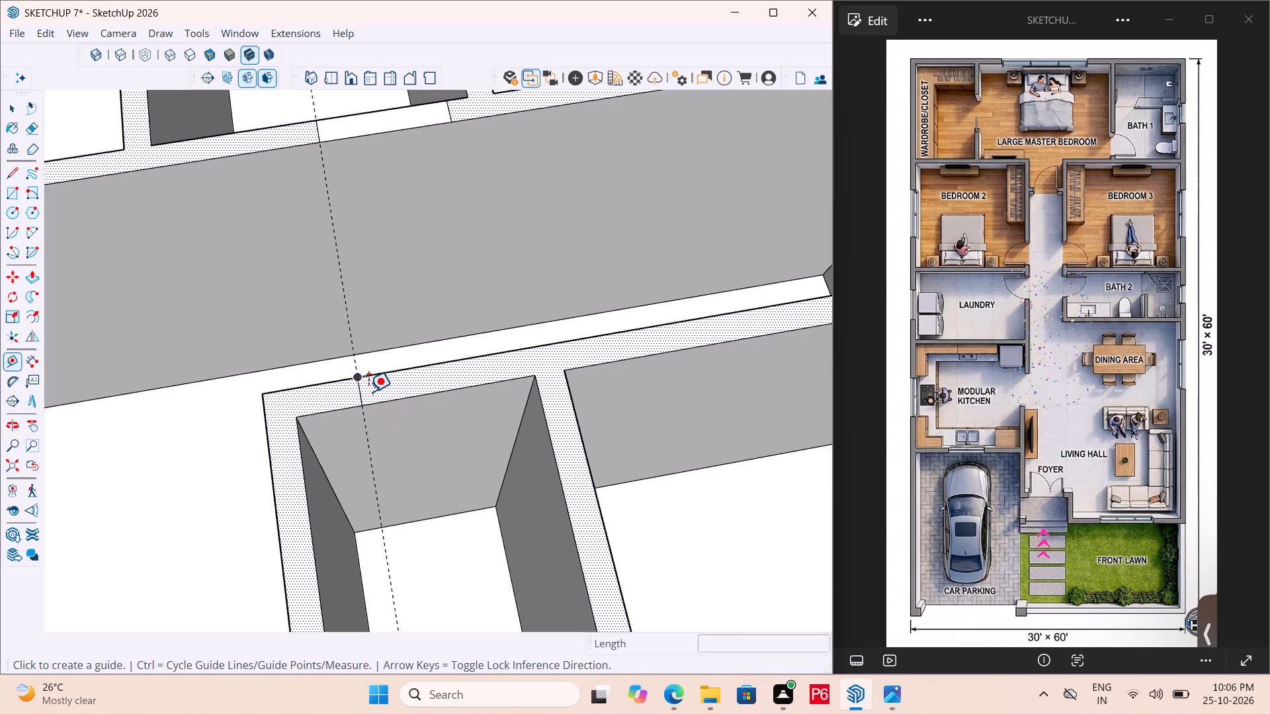
{"action": "left_click_drag", "start_coordinate": [359, 393], "coordinate": [370, 388]}
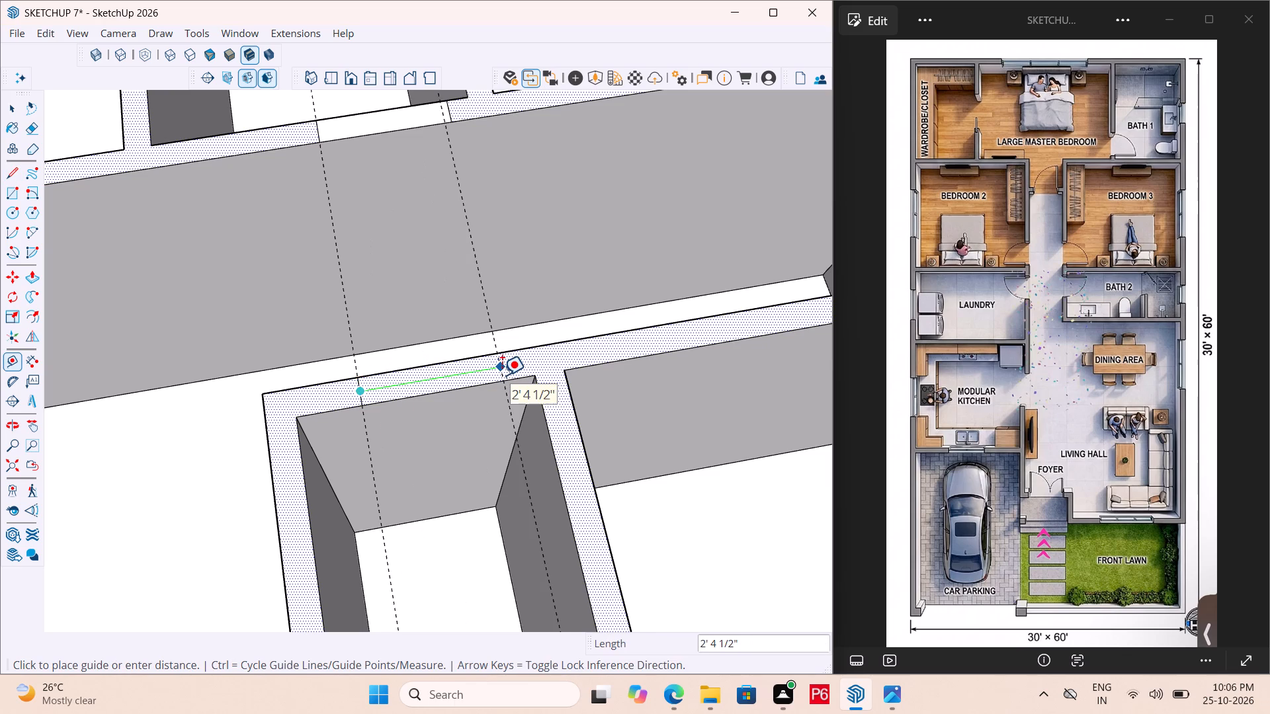
{"action": "type", "text": "2'6\""}
{"action": "key", "text": "Return"}
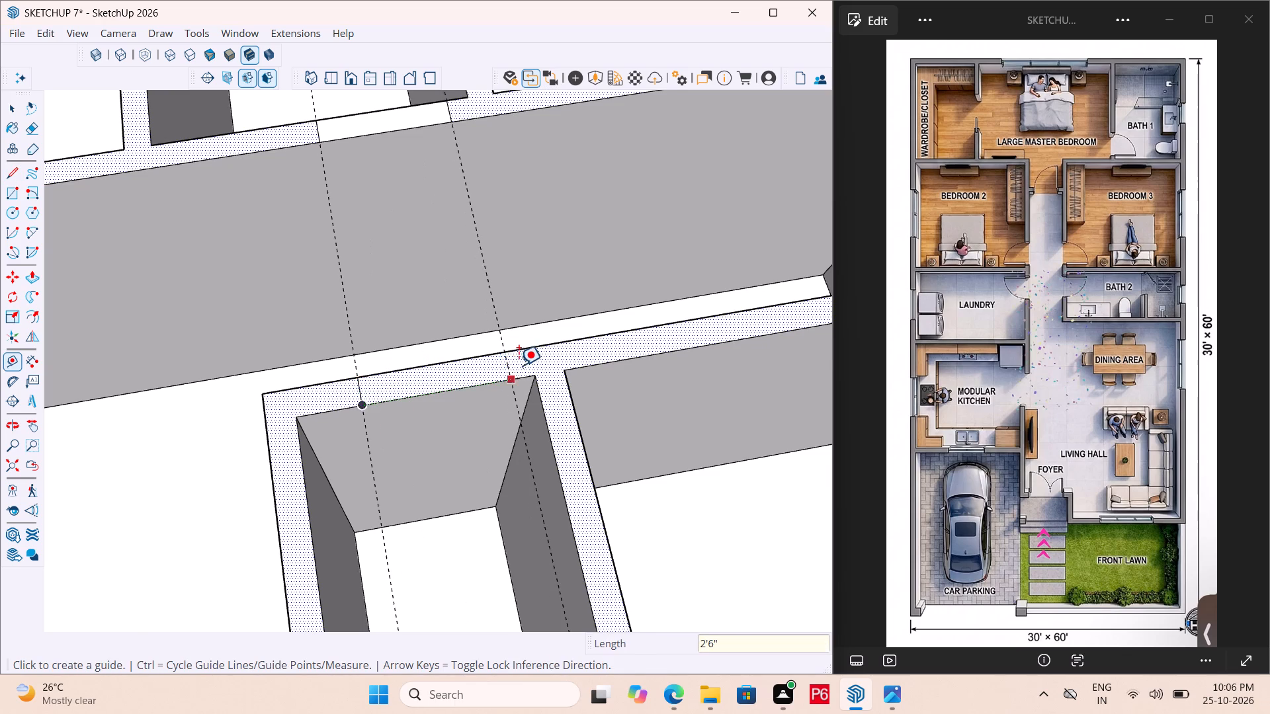
{"action": "scroll", "coordinate": [521, 364], "scroll_direction": "up", "scroll_amount": 4}
{"action": "key", "text": "l"}
{"action": "left_click", "coordinate": [497, 348]}
{"action": "left_click", "coordinate": [503, 384]}
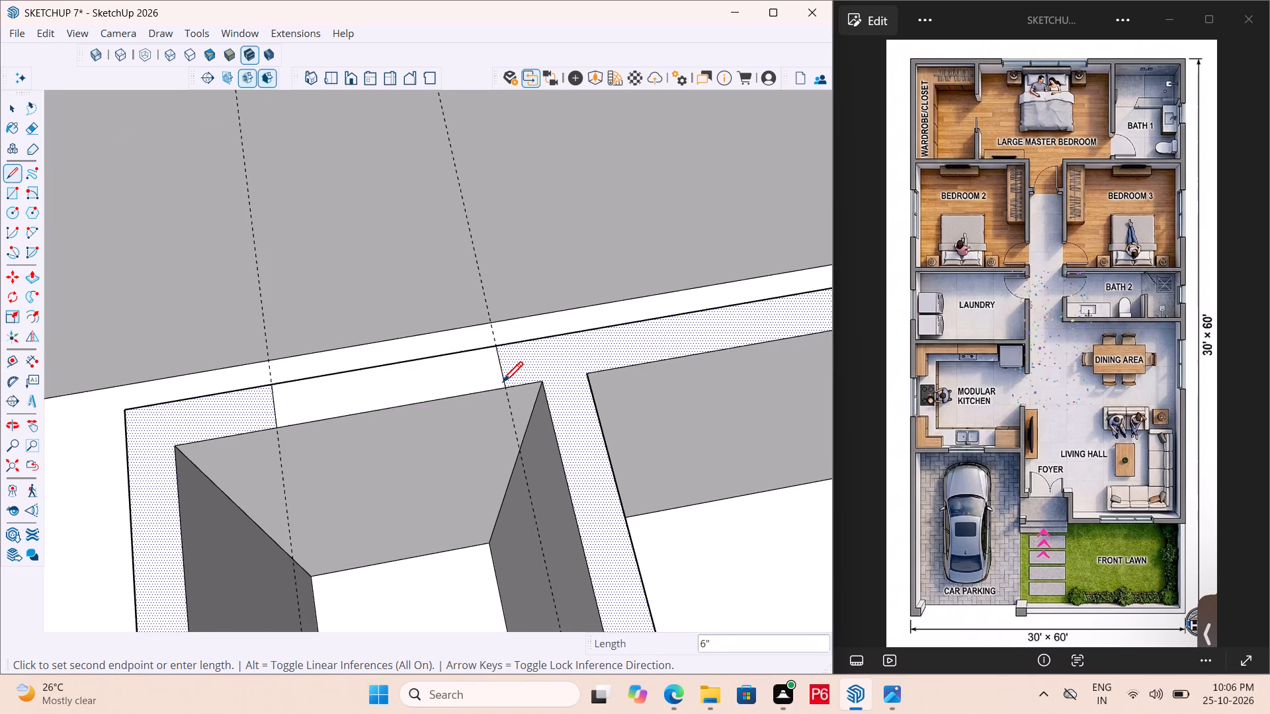
Save the model with the laundry and Bath 2 door openings marked.
{"action": "scroll", "coordinate": [505, 398], "scroll_direction": "down", "scroll_amount": 3, "text": "ctrl"}
{"action": "key", "text": "ctrl+s"}
{"action": "key", "text": "ctrl+s"}
{"action": "scroll", "coordinate": [505, 402], "scroll_direction": "down", "scroll_amount": 4}
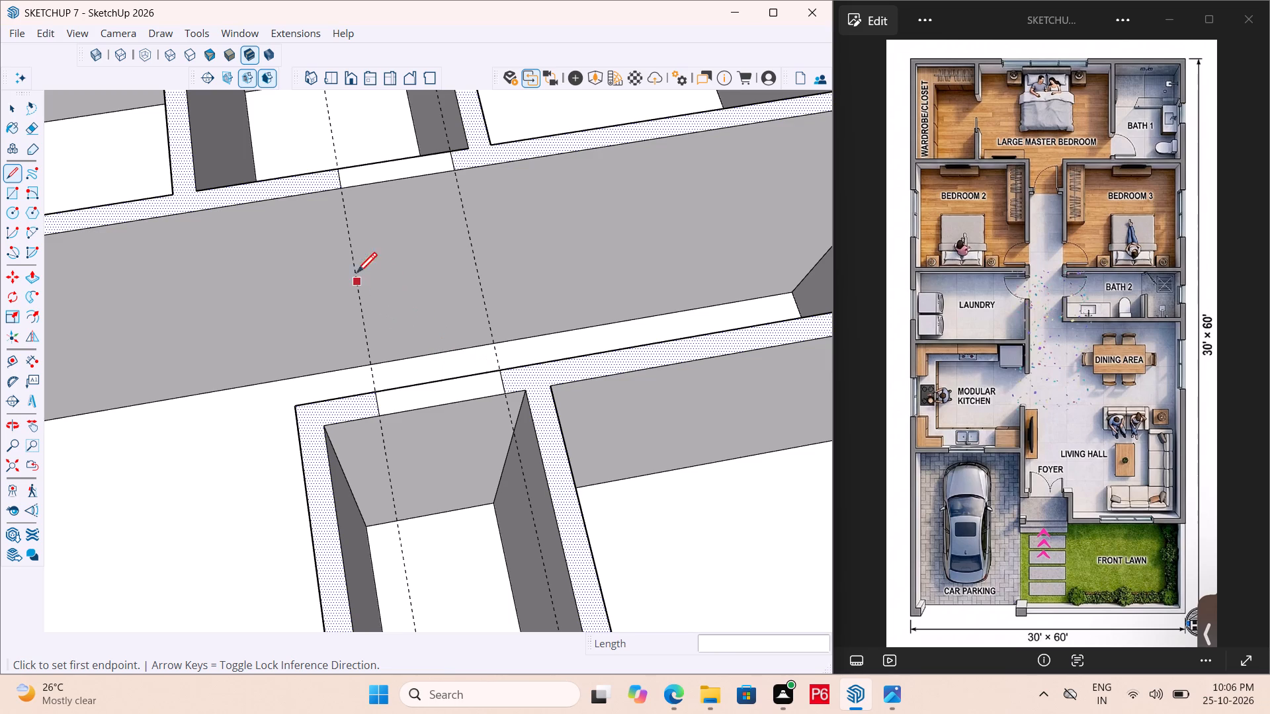
Erase the two guide lines crossing the laundry and Bath 2 corridor walls at the marked door openings.
{"action": "key", "text": "e"}
{"action": "left_click_drag", "start_coordinate": [351, 280], "coordinate": [498, 239]}
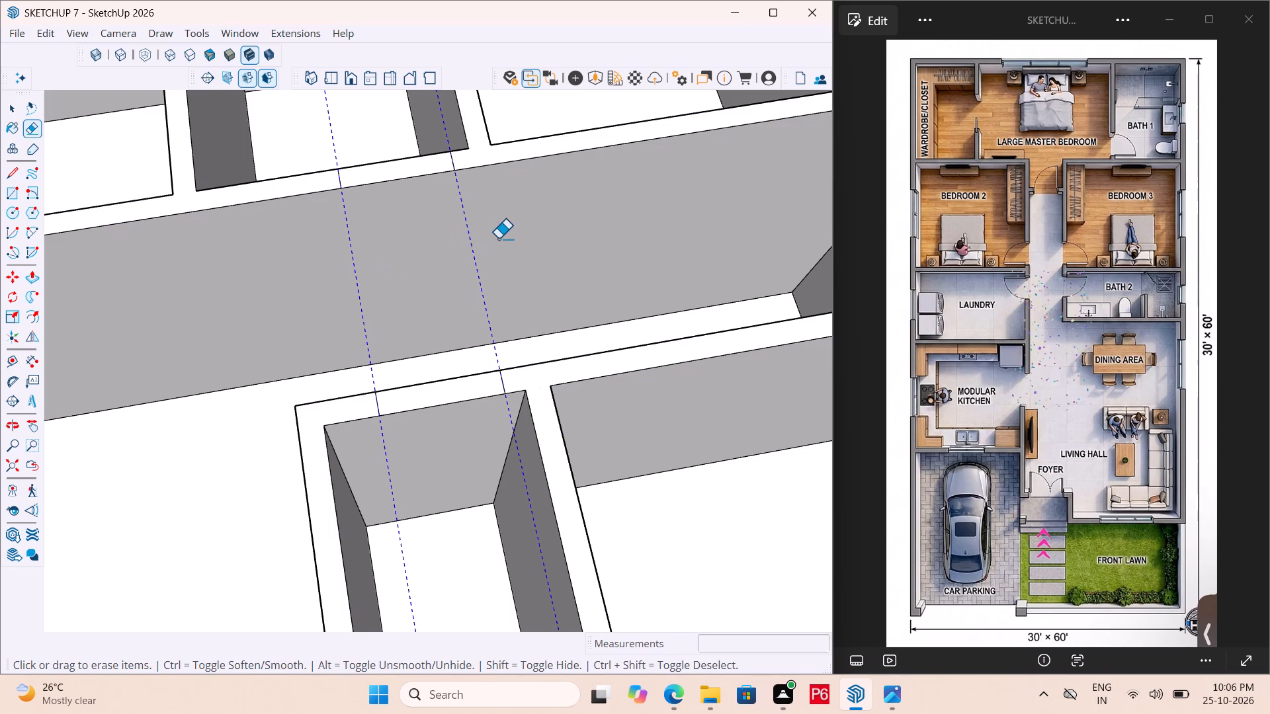
{"action": "left_click_drag", "start_coordinate": [498, 239], "coordinate": [316, 274]}
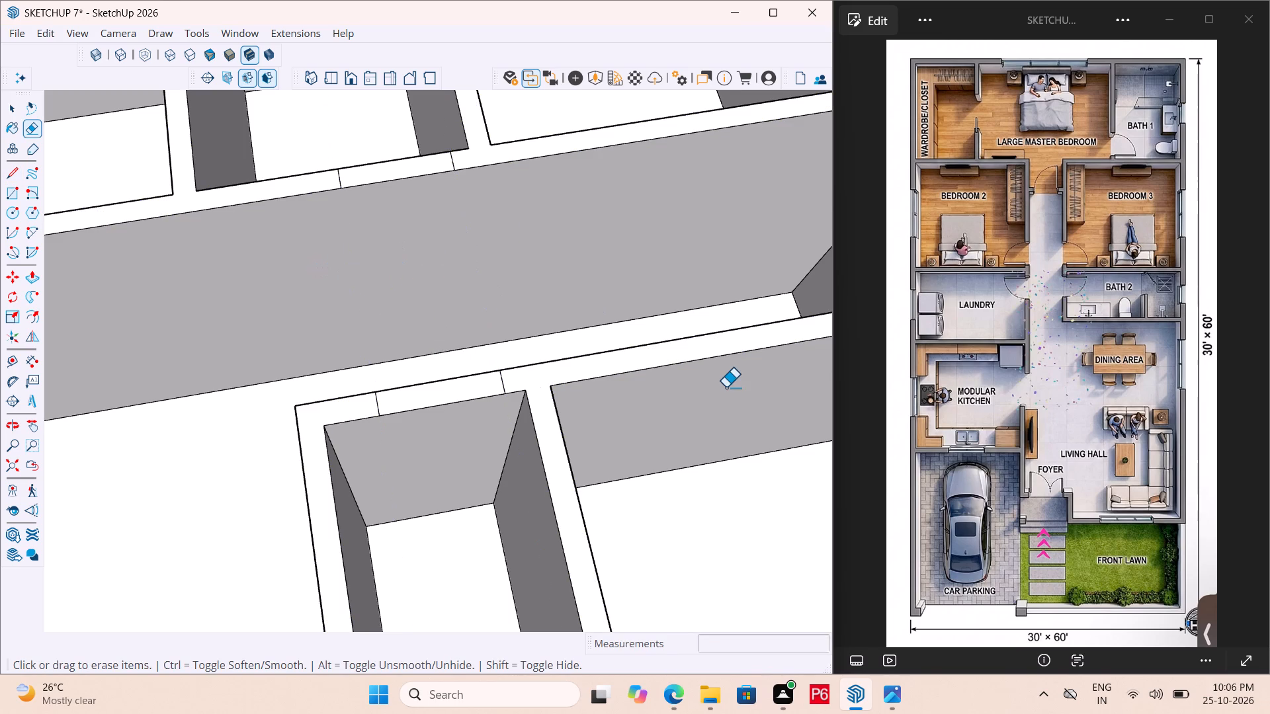
Push the marked door segments of the laundry and Bath 2 corridor walls down 10'6" to the floor, and save.
{"action": "key", "text": "p"}
{"action": "left_click", "coordinate": [387, 173]}
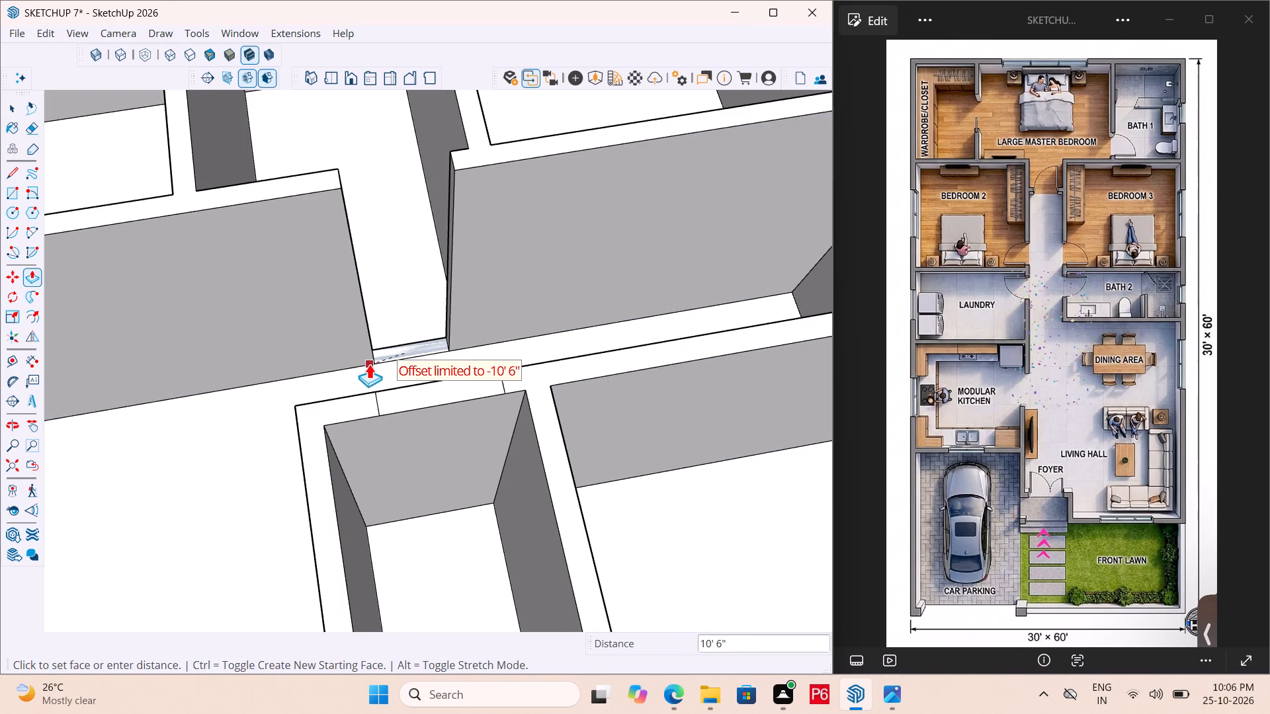
{"action": "middle_click_drag", "start_coordinate": [439, 363], "coordinate": [626, 328]}
{"action": "scroll", "coordinate": [340, 314], "scroll_direction": "down", "scroll_amount": 5}
{"action": "middle_click_drag", "start_coordinate": [323, 346], "coordinate": [546, 360]}
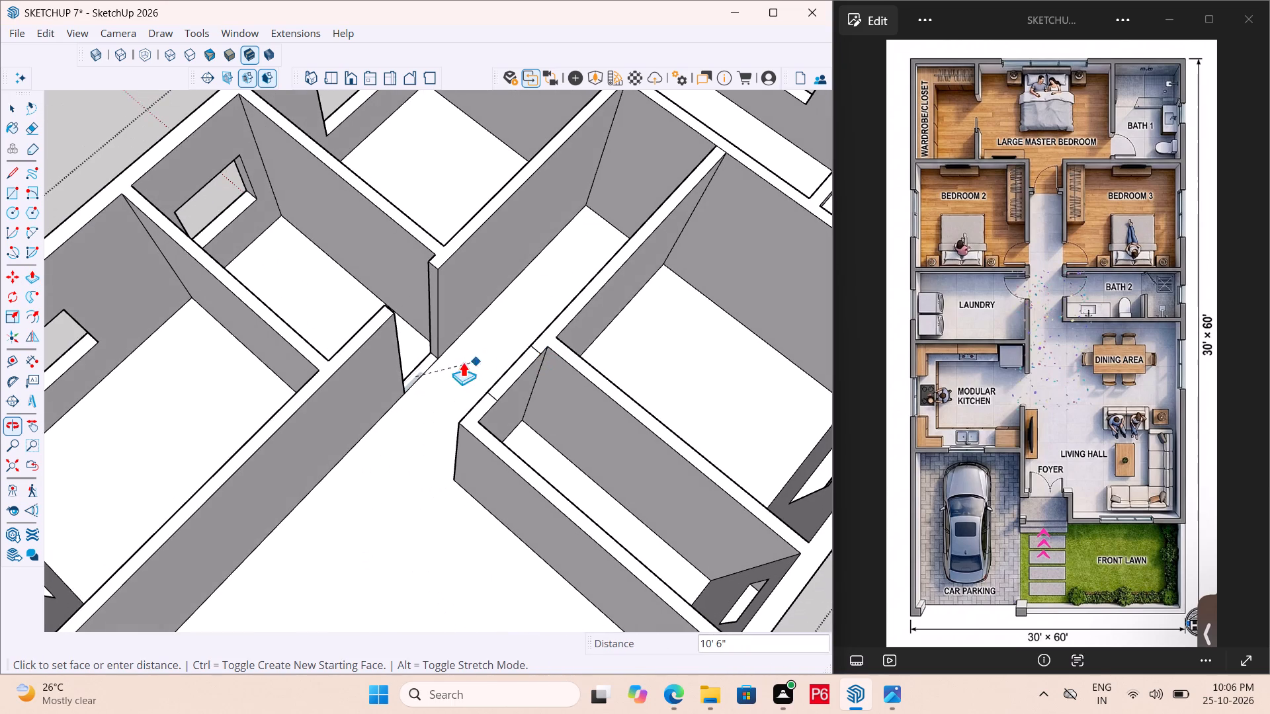
{"action": "left_click", "coordinate": [421, 391]}
{"action": "double_click", "coordinate": [510, 374]}
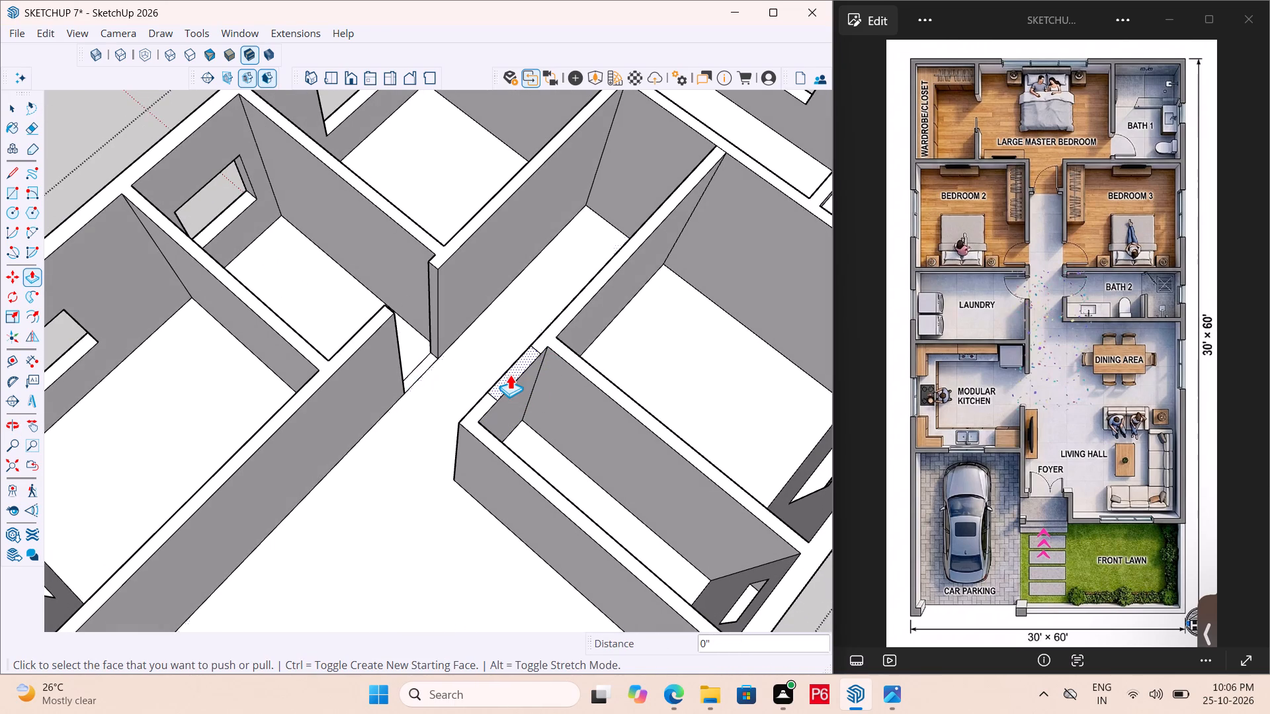
{"action": "key", "text": "ctrl+s"}
{"action": "key", "text": "ctrl+s"}
{"action": "key", "text": "ctrl+s"}
Place a guide 3'6" below the wall top on the laundry opening's jamb face.
{"action": "scroll", "coordinate": [428, 296], "scroll_direction": "up", "scroll_amount": 5}
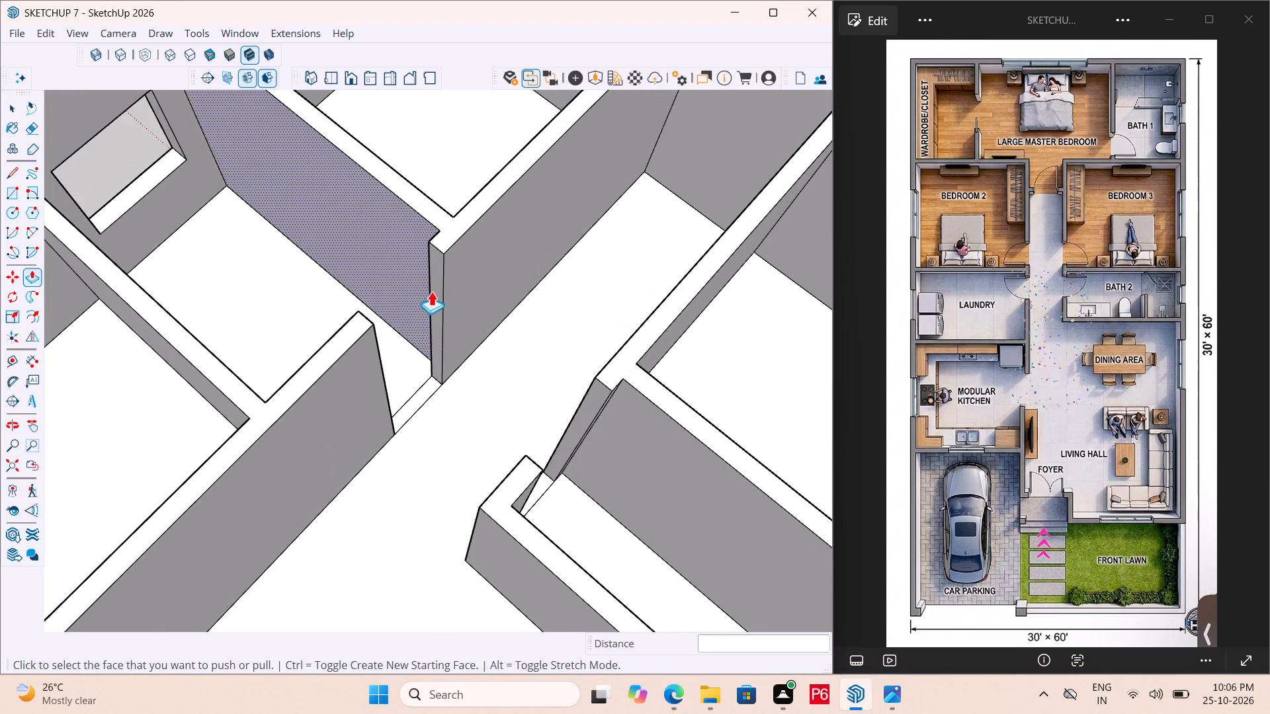
{"action": "scroll", "coordinate": [433, 271], "scroll_direction": "up", "scroll_amount": 5}
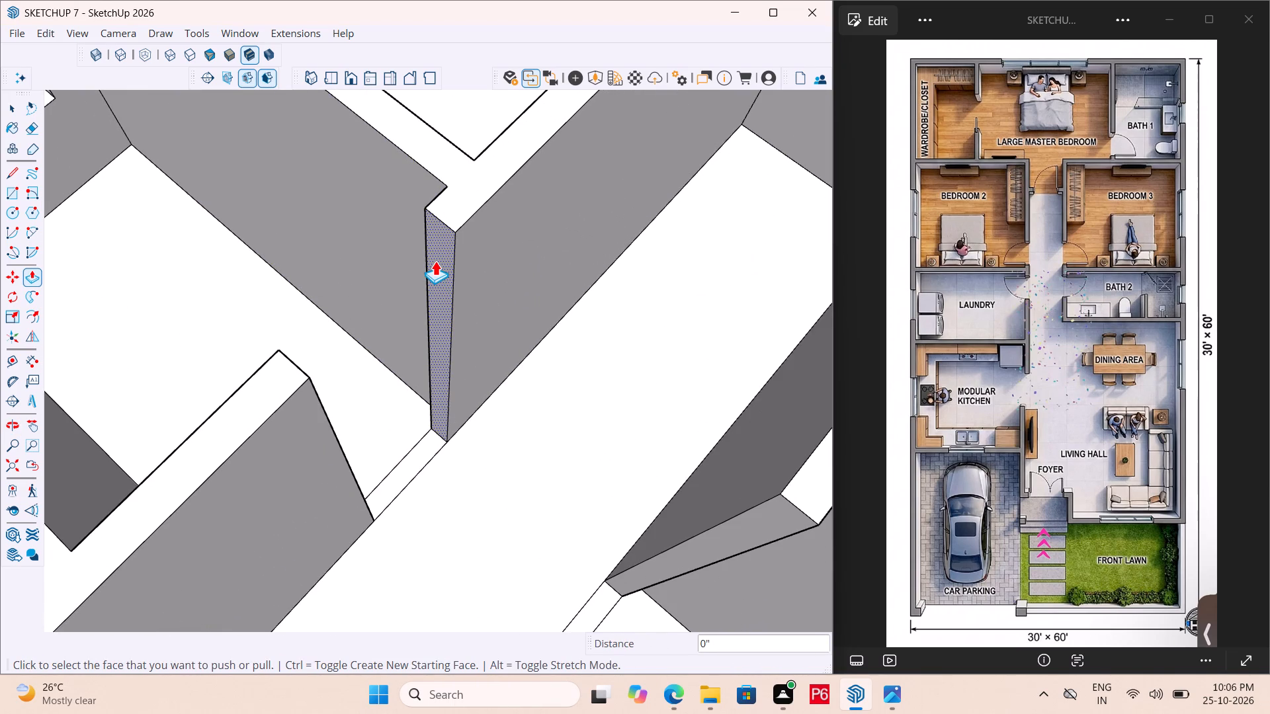
{"action": "key", "text": "t"}
{"action": "left_click", "coordinate": [442, 229]}
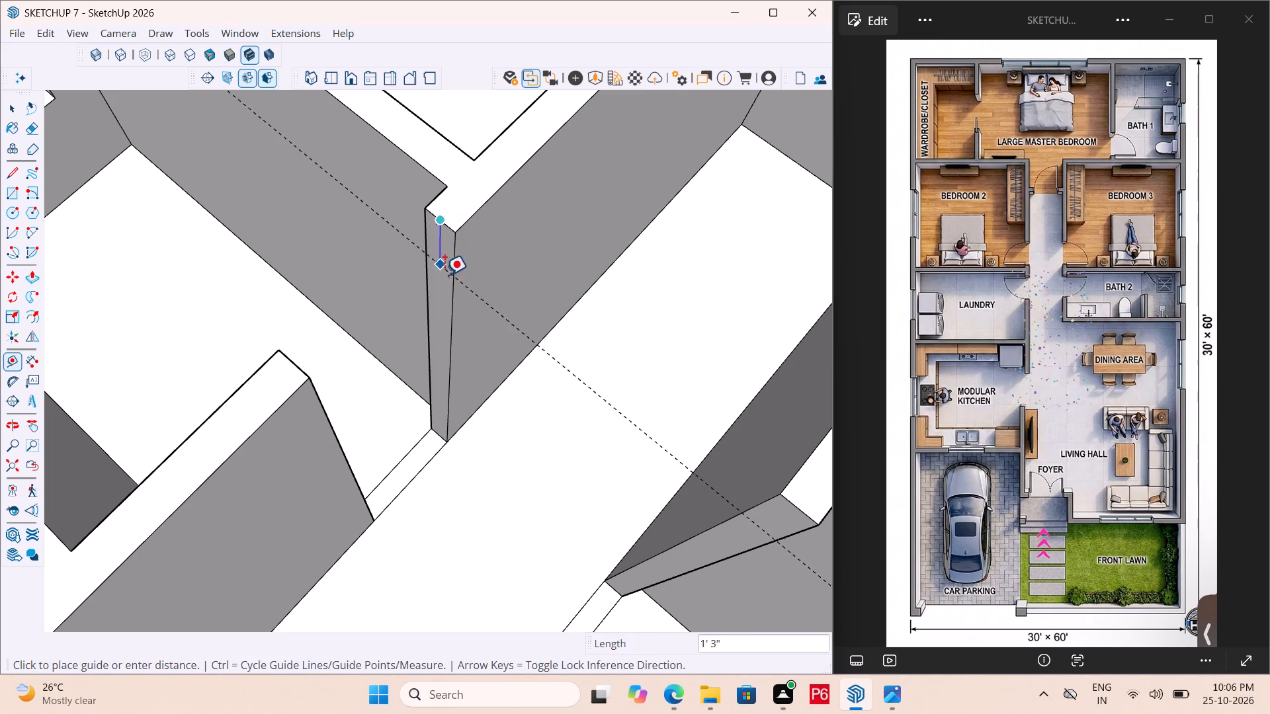
{"action": "type", "text": "3'6\""}
{"action": "key", "text": "Return"}
{"action": "scroll", "coordinate": [427, 305], "scroll_direction": "down", "scroll_amount": 3}
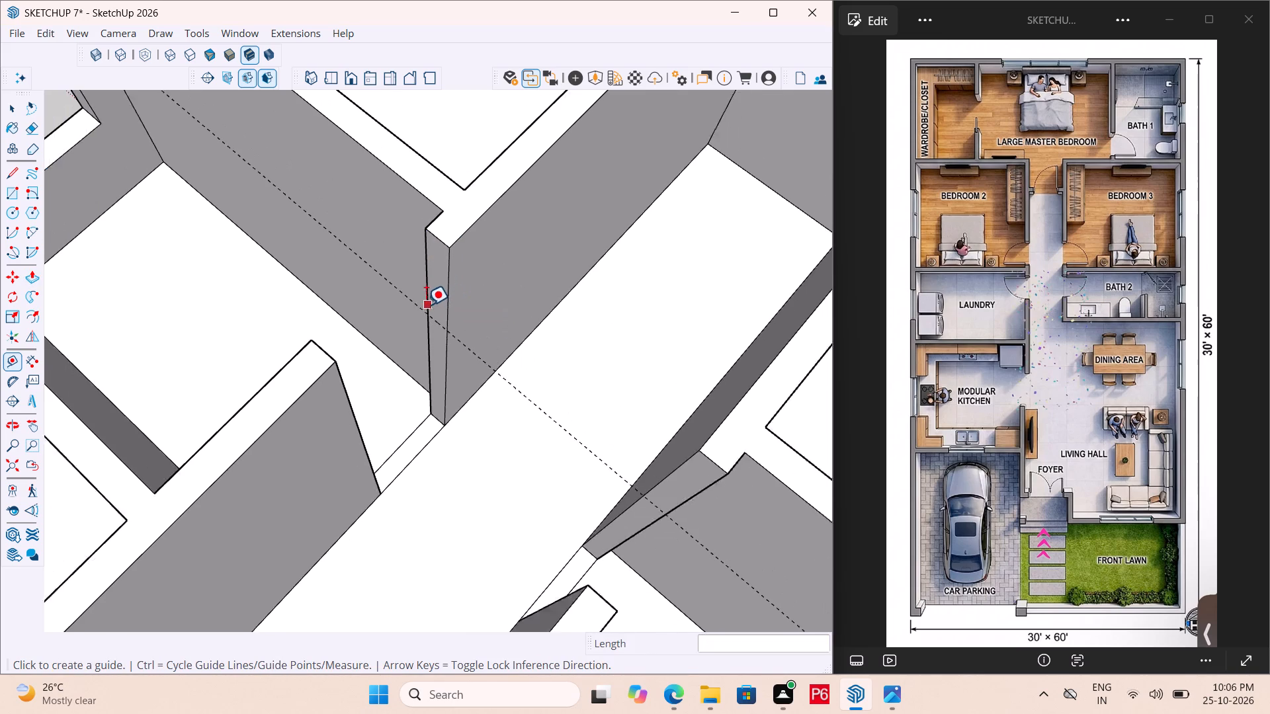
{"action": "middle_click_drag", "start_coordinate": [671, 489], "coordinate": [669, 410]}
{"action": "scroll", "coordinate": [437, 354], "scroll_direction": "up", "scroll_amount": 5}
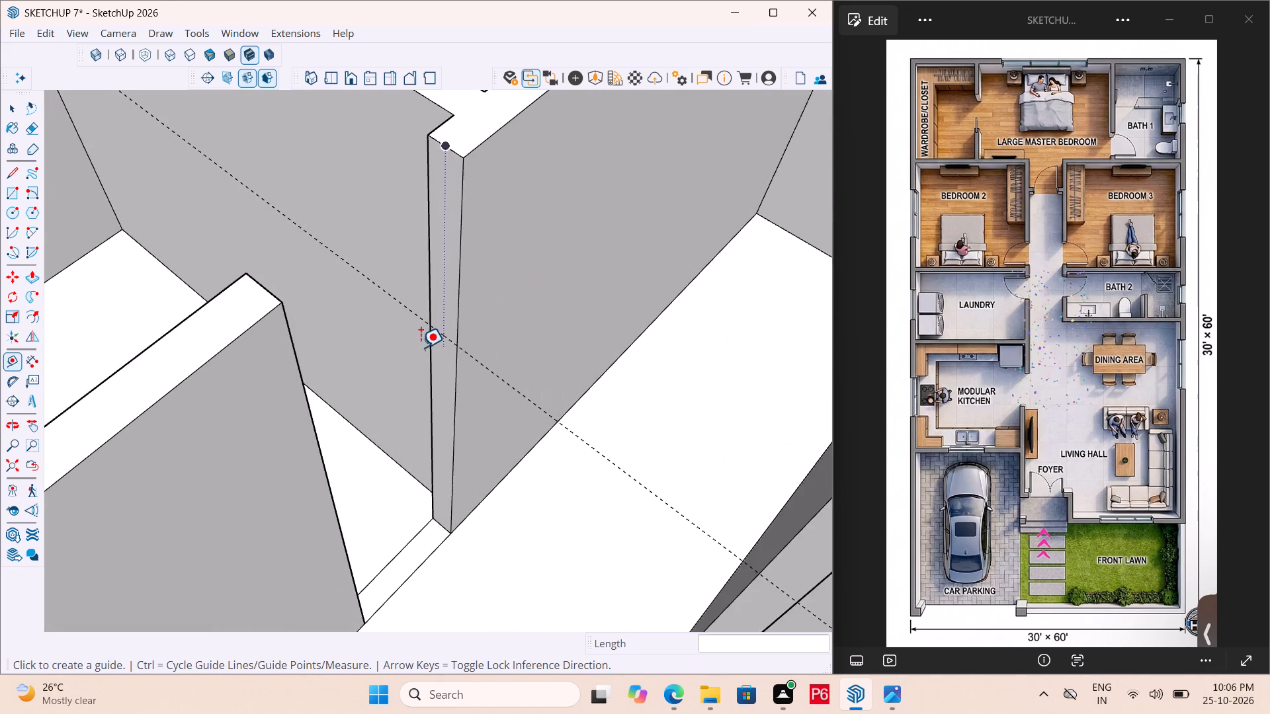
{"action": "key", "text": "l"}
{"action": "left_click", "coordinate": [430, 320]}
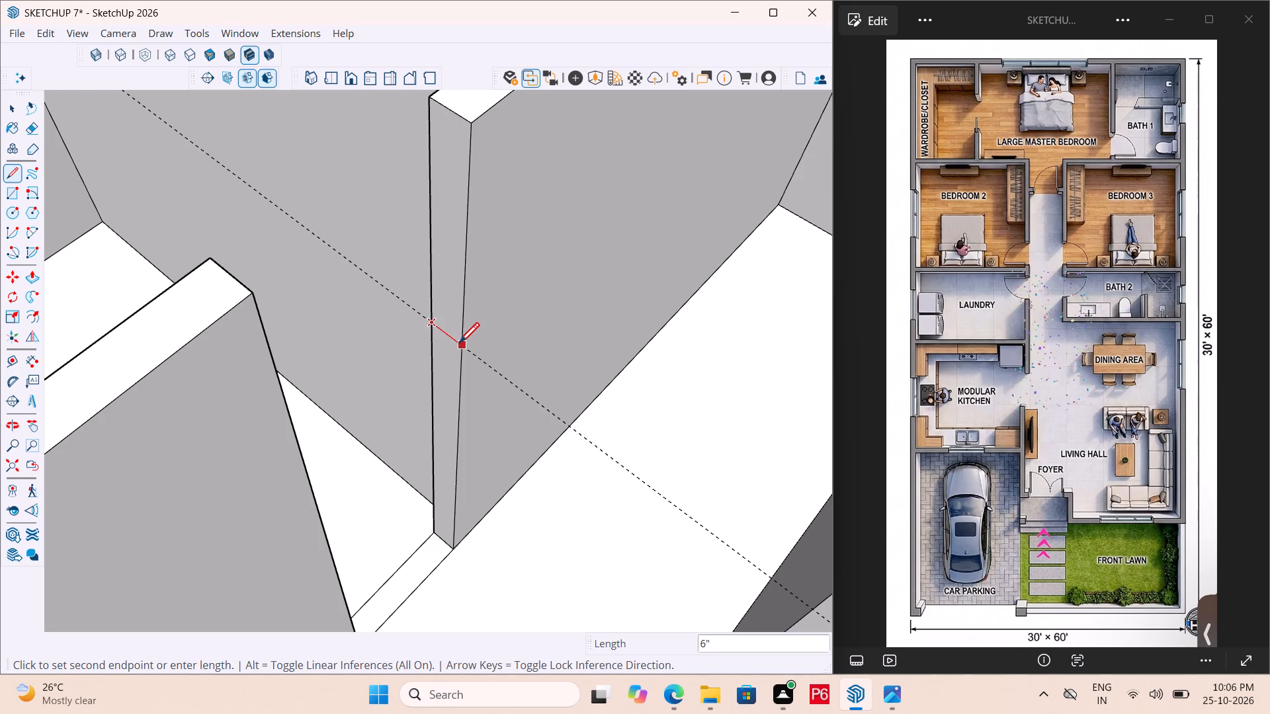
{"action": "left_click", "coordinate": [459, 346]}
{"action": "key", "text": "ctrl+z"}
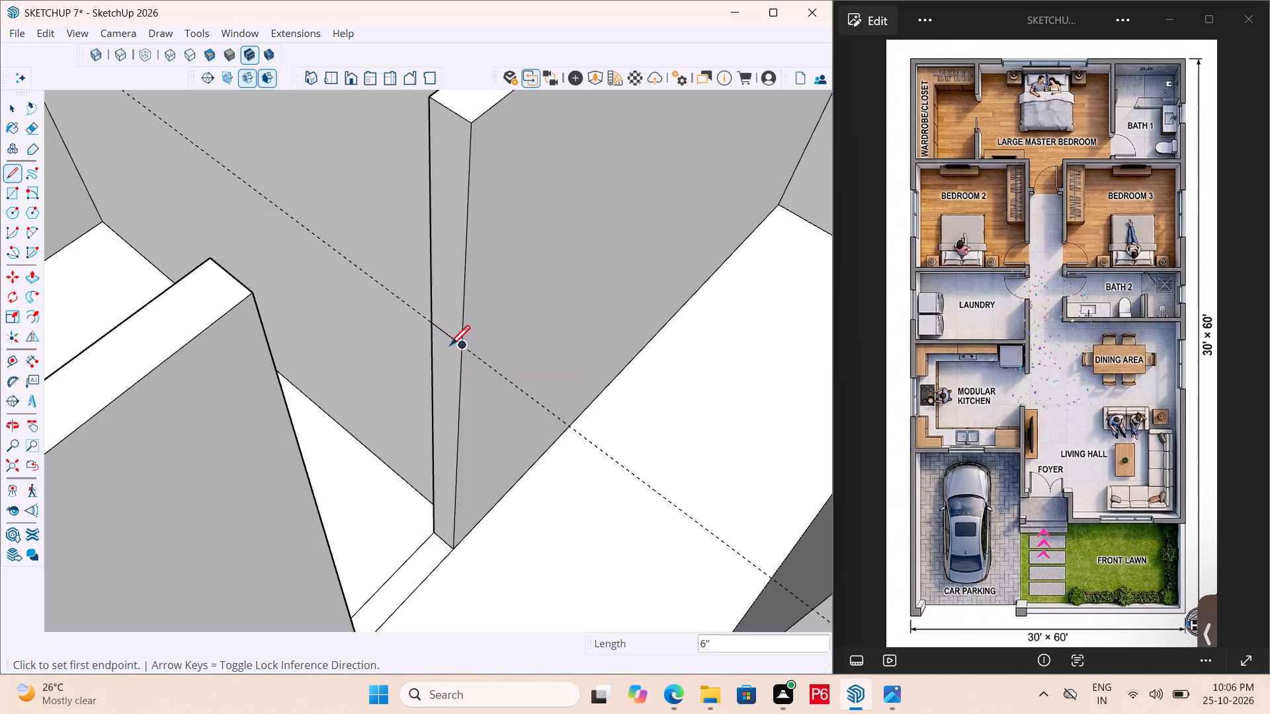
Draw 6" lines along the guide across the jamb faces of the laundry and Bath 2 door openings.
{"action": "scroll", "coordinate": [473, 360], "scroll_direction": "up", "scroll_amount": 4}
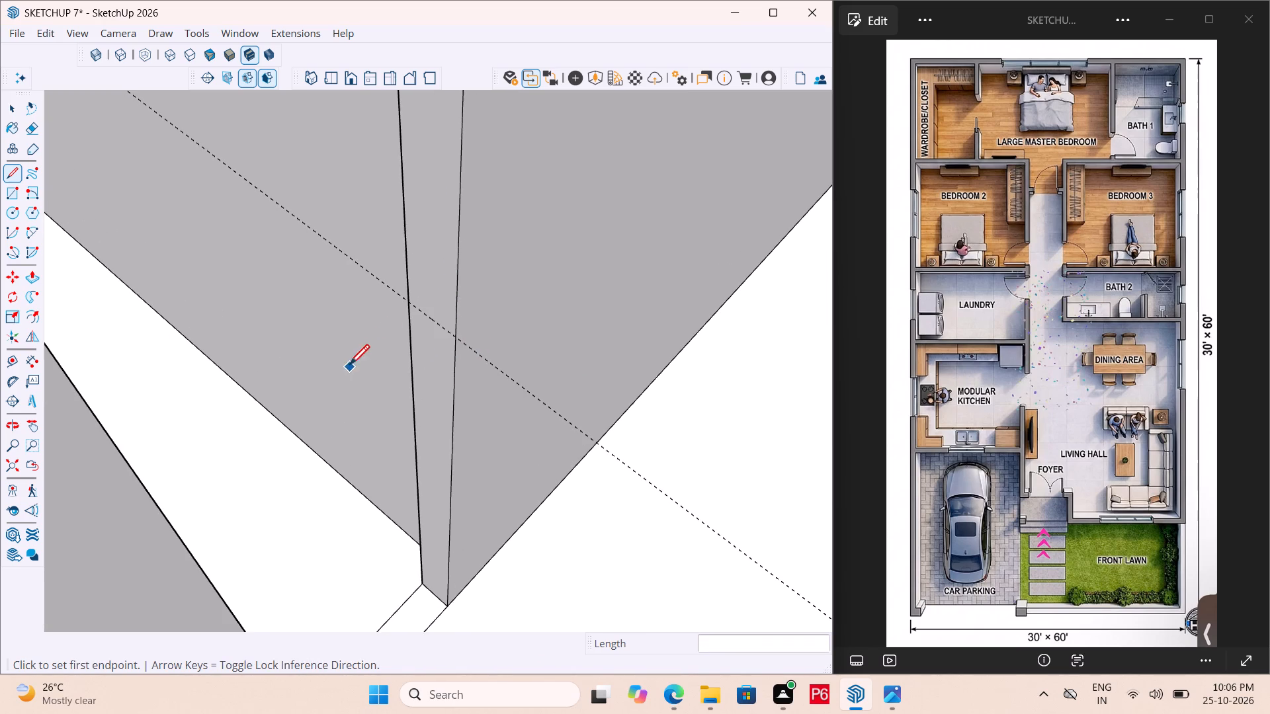
{"action": "left_click", "coordinate": [407, 304]}
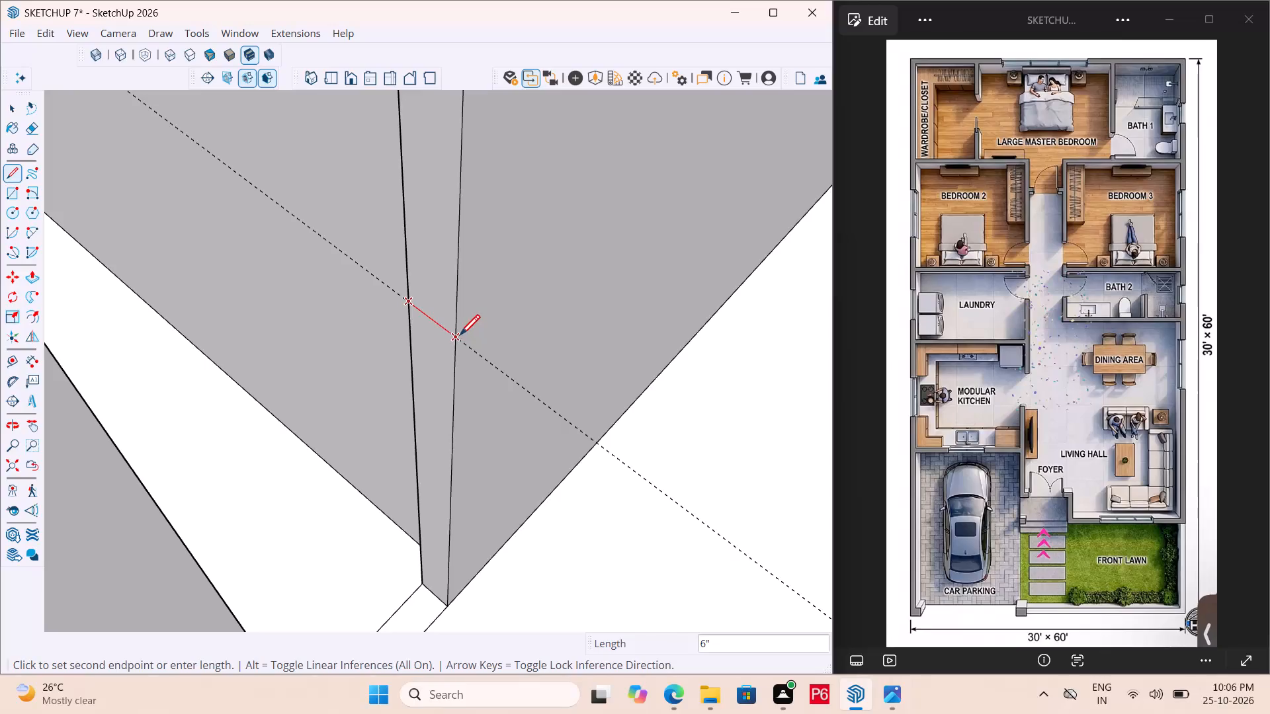
{"action": "left_click_drag", "start_coordinate": [460, 337], "coordinate": [449, 336]}
{"action": "scroll", "coordinate": [299, 278], "scroll_direction": "down", "scroll_amount": 10}
{"action": "scroll", "coordinate": [604, 479], "scroll_direction": "up", "scroll_amount": 7}
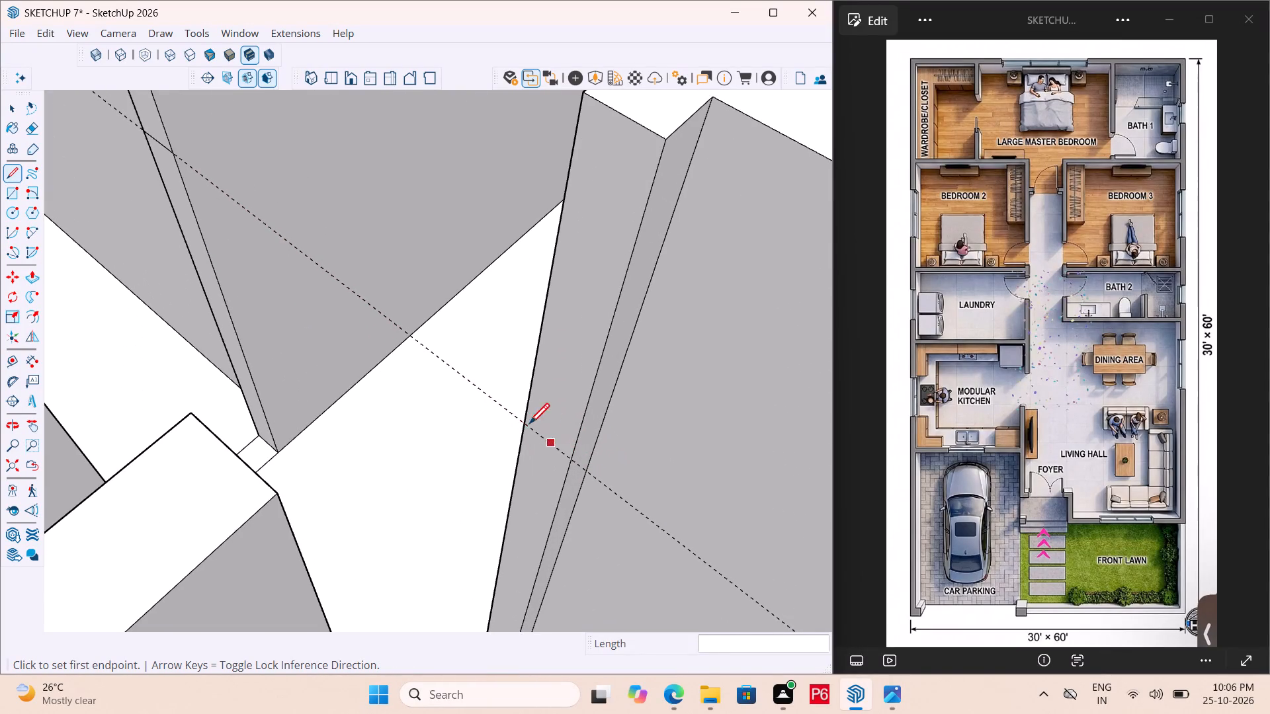
{"action": "left_click", "coordinate": [525, 421]}
{"action": "left_click", "coordinate": [571, 455]}
Erase the door-head guide crossing both openings and save the model.
{"action": "scroll", "coordinate": [610, 462], "scroll_direction": "down", "scroll_amount": 4}
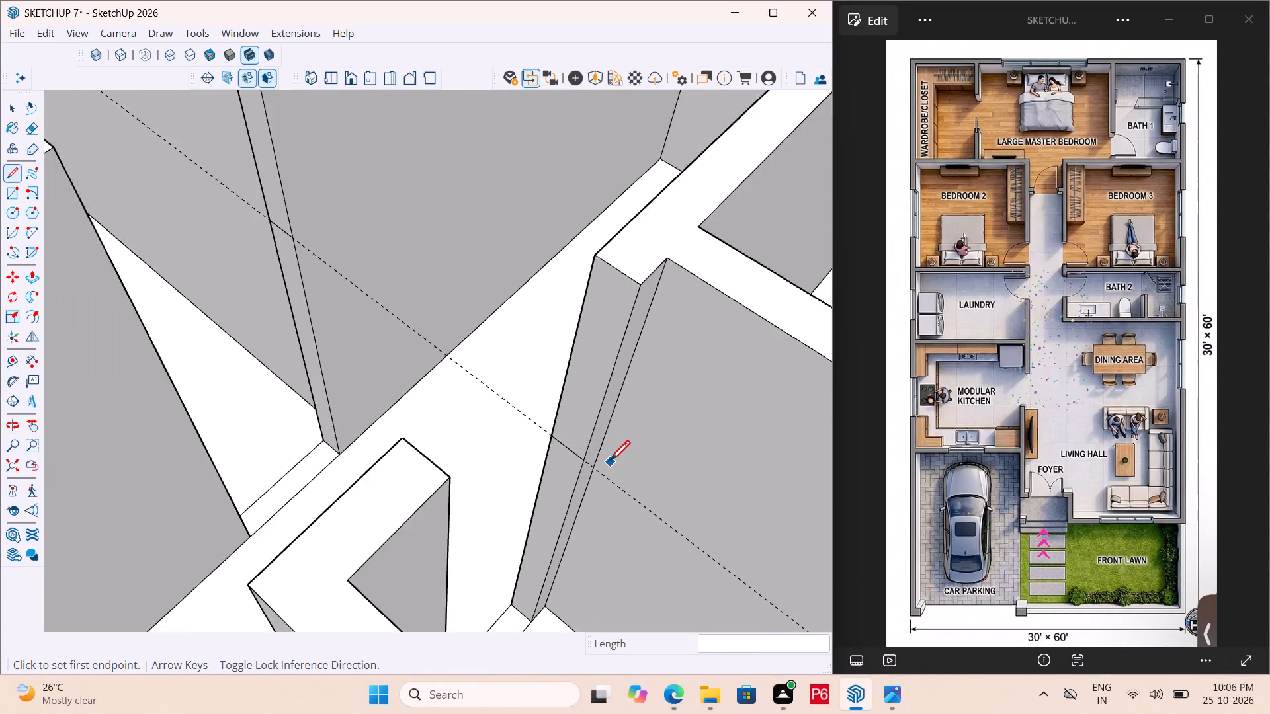
{"action": "scroll", "coordinate": [610, 463], "scroll_direction": "down", "scroll_amount": 2}
{"action": "key", "text": "e"}
{"action": "left_click_drag", "start_coordinate": [294, 228], "coordinate": [290, 237]}
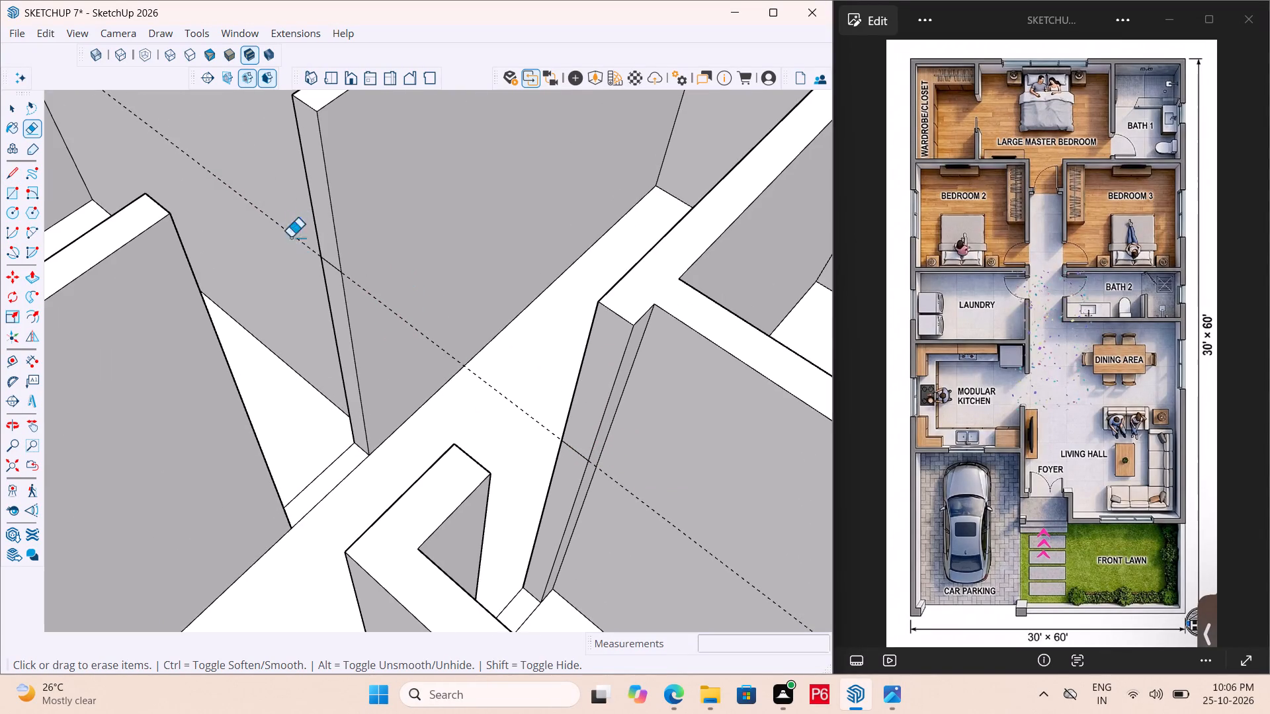
{"action": "left_click_drag", "start_coordinate": [290, 237], "coordinate": [286, 245]}
{"action": "key", "text": "ctrl+s"}
{"action": "key", "text": "ctrl+s"}
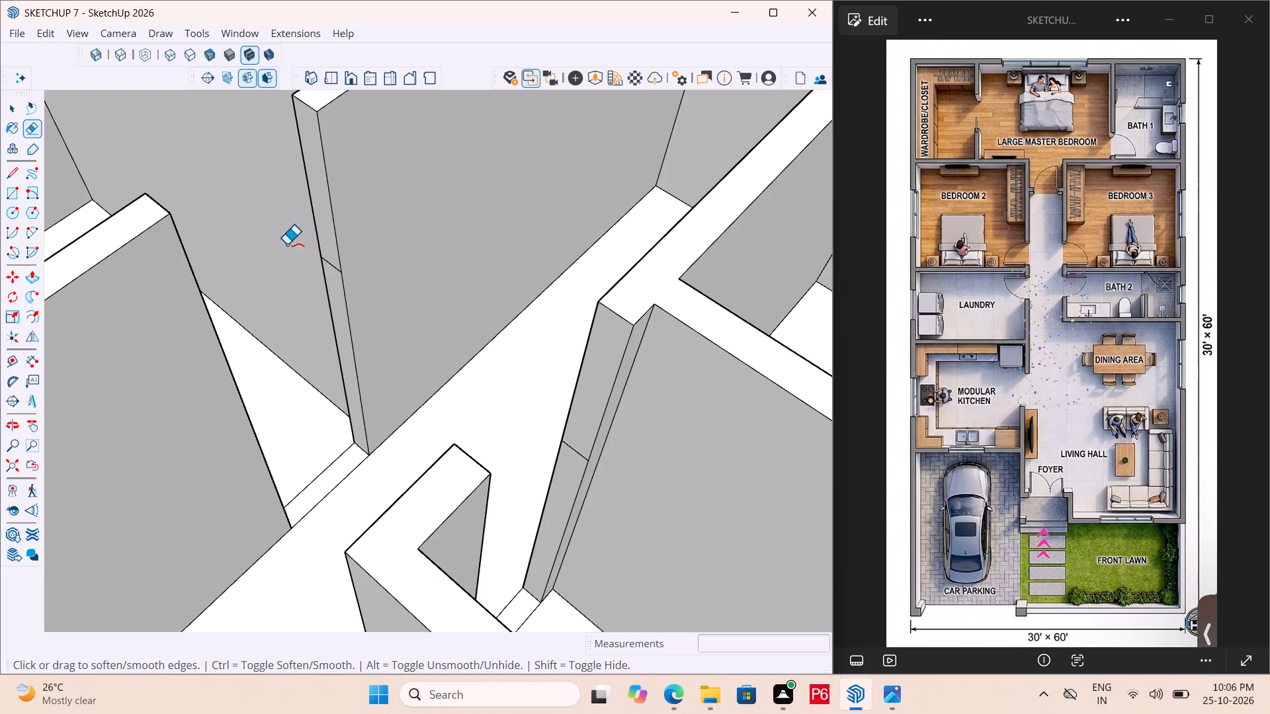
Extend the upper jamb faces 2'6" across the laundry and Bath 2 openings to close the wall above both doors.
{"action": "key", "text": "e"}
{"action": "key", "text": "p"}
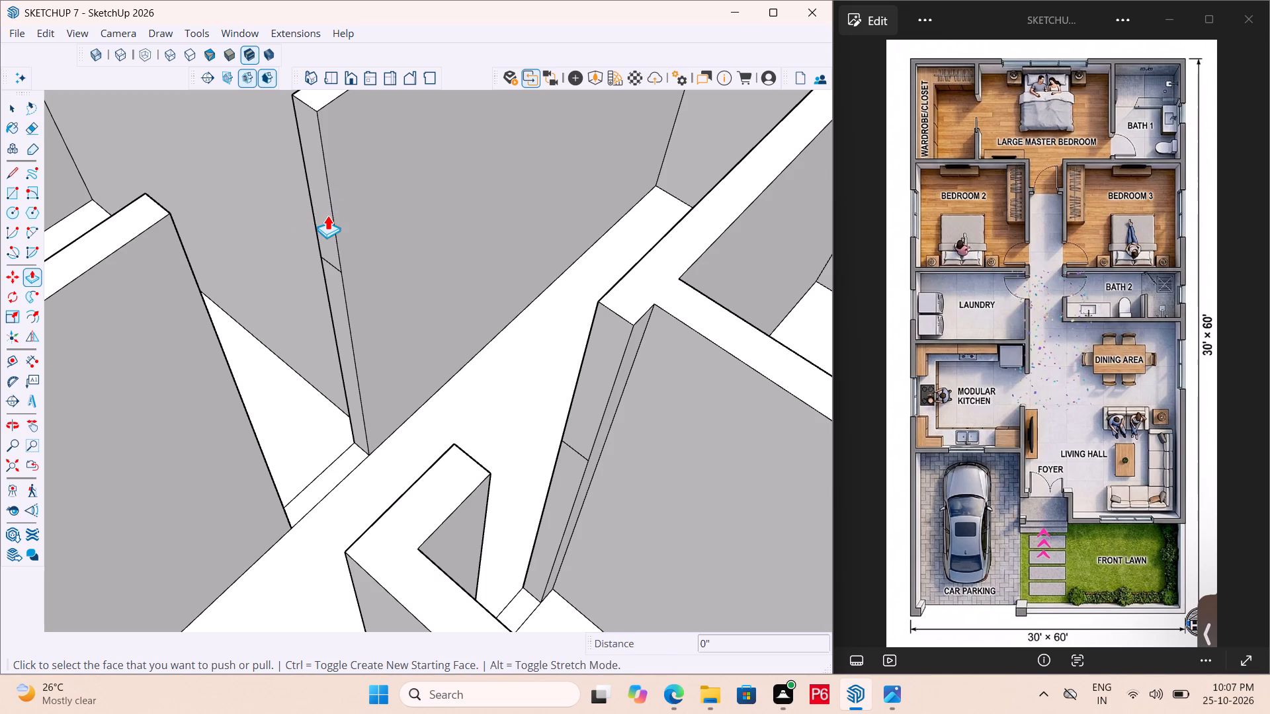
{"action": "left_click", "coordinate": [321, 229]}
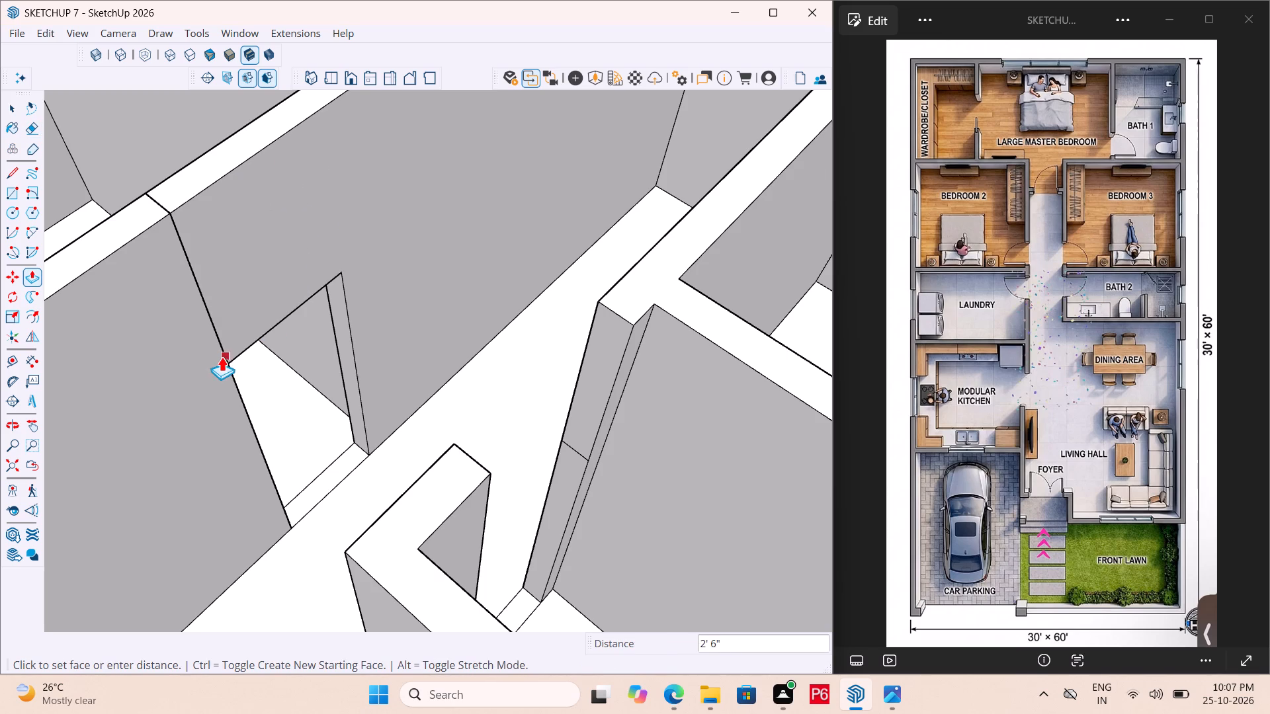
{"action": "left_click", "coordinate": [222, 355]}
{"action": "double_click", "coordinate": [587, 383]}
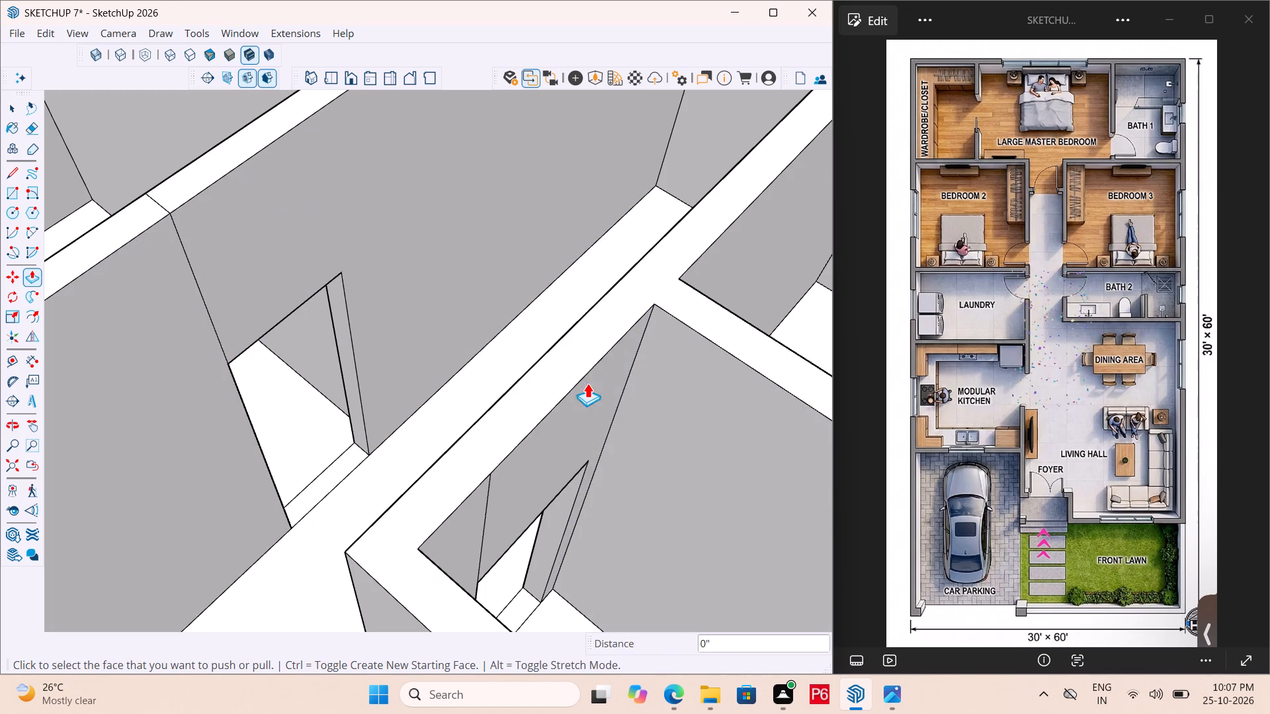
Erase the leftover vertical seam edges above the Bath 2 door on both faces of its corridor wall.
{"action": "scroll", "coordinate": [638, 376], "scroll_direction": "down", "scroll_amount": 5}
{"action": "middle_click_drag", "start_coordinate": [502, 424], "coordinate": [321, 375]}
{"action": "key", "text": "e"}
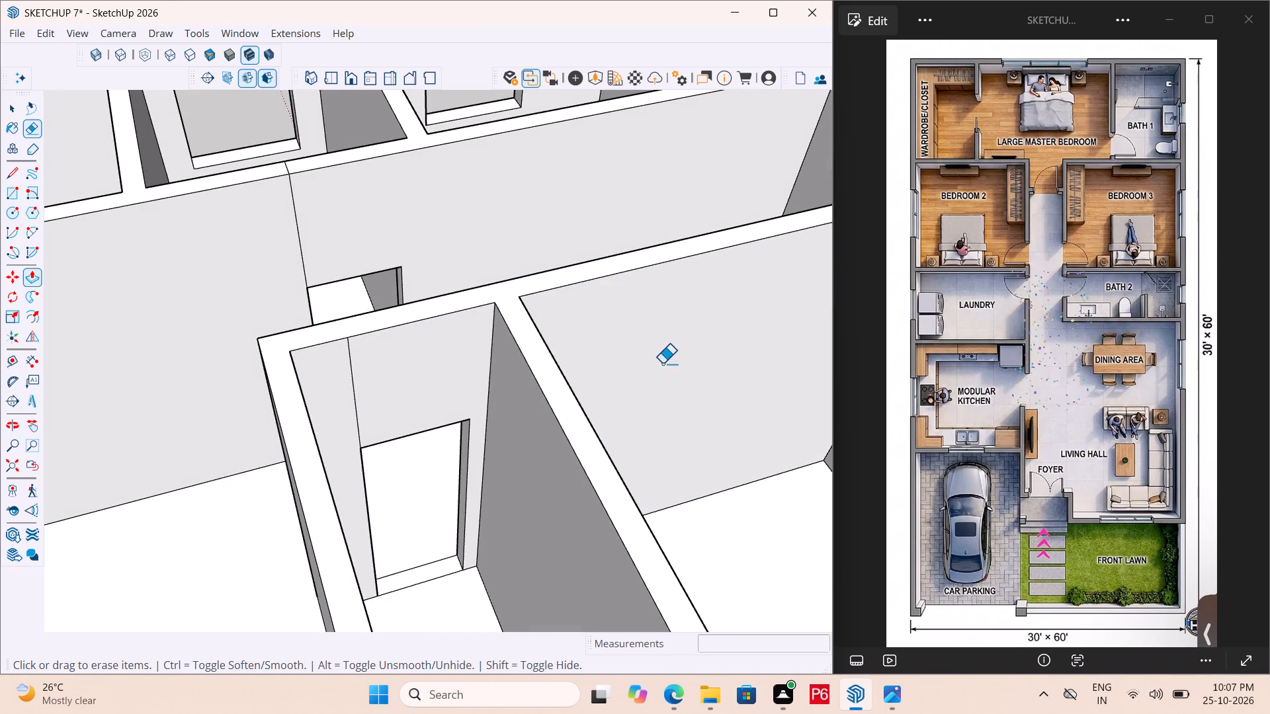
{"action": "left_click_drag", "start_coordinate": [345, 386], "coordinate": [365, 378]}
{"action": "middle_click_drag", "start_coordinate": [232, 424], "coordinate": [391, 456]}
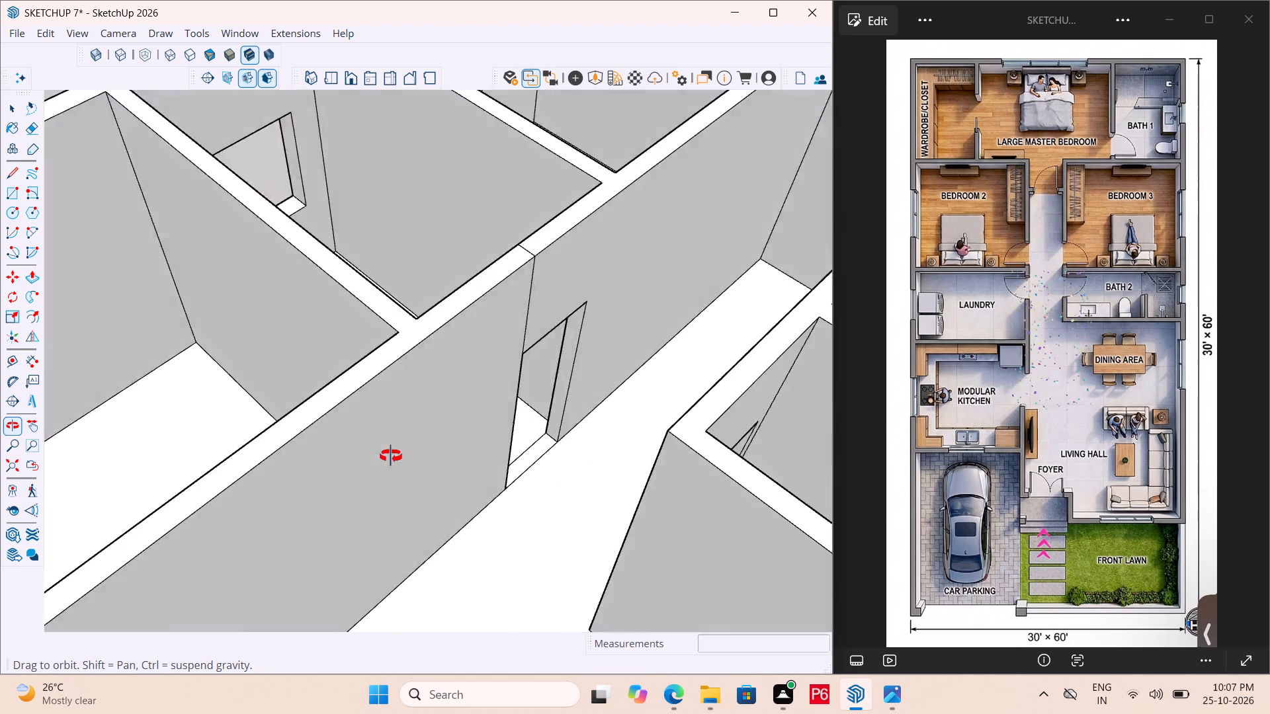
{"action": "middle_click_drag", "start_coordinate": [391, 456], "coordinate": [518, 520]}
{"action": "scroll", "coordinate": [317, 522], "scroll_direction": "down", "scroll_amount": 6}
{"action": "scroll", "coordinate": [539, 438], "scroll_direction": "up", "scroll_amount": 1}
{"action": "middle_click_drag", "start_coordinate": [539, 438], "coordinate": [622, 470]}
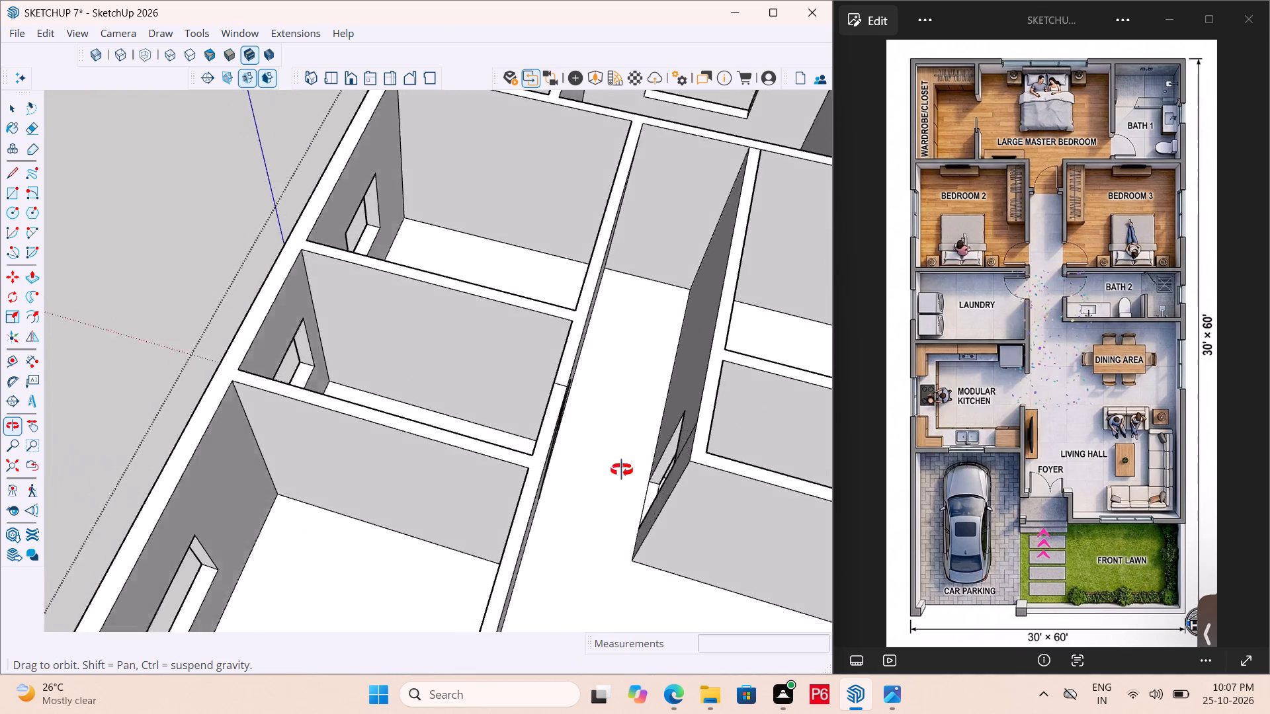
{"action": "middle_click_drag", "start_coordinate": [622, 470], "coordinate": [817, 499]}
{"action": "scroll", "coordinate": [316, 437], "scroll_direction": "down", "scroll_amount": 4}
{"action": "scroll", "coordinate": [781, 401], "scroll_direction": "up", "scroll_amount": 4}
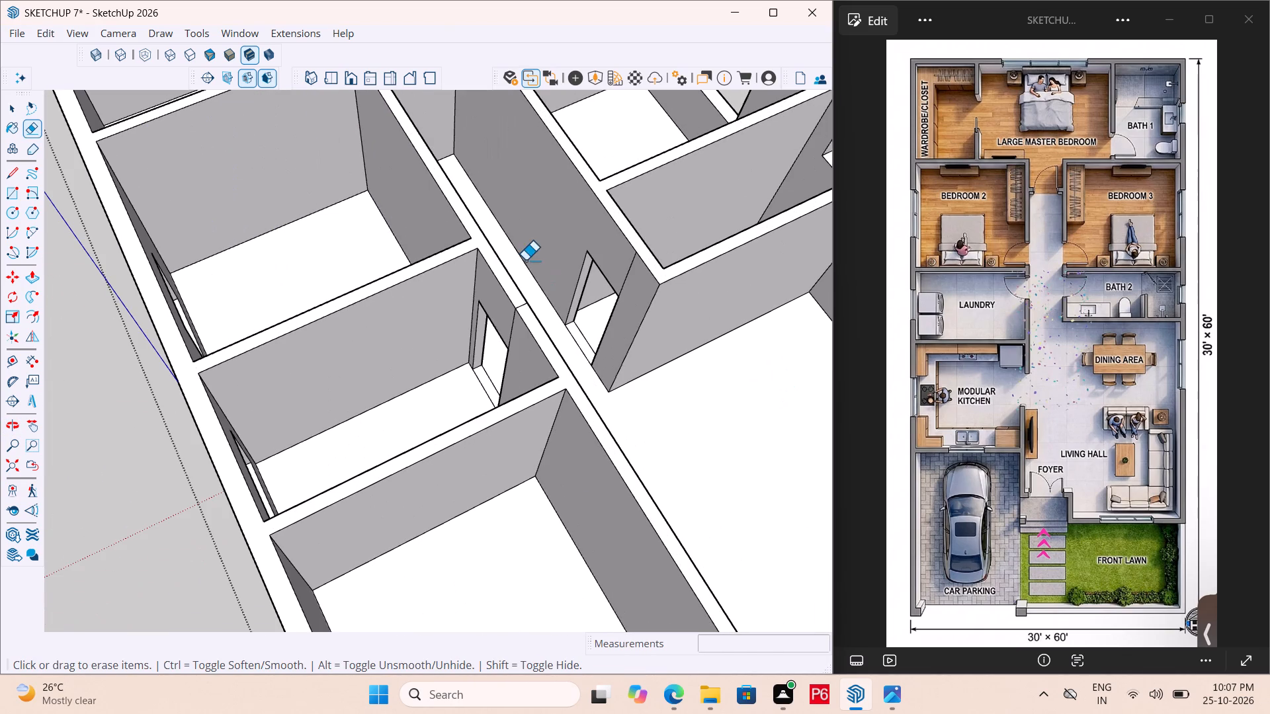
{"action": "left_click", "coordinate": [633, 263]}
Erase the leftover seam edges above the laundry door on both wall faces and across the wall top.
{"action": "scroll", "coordinate": [470, 357], "scroll_direction": "up", "scroll_amount": 2}
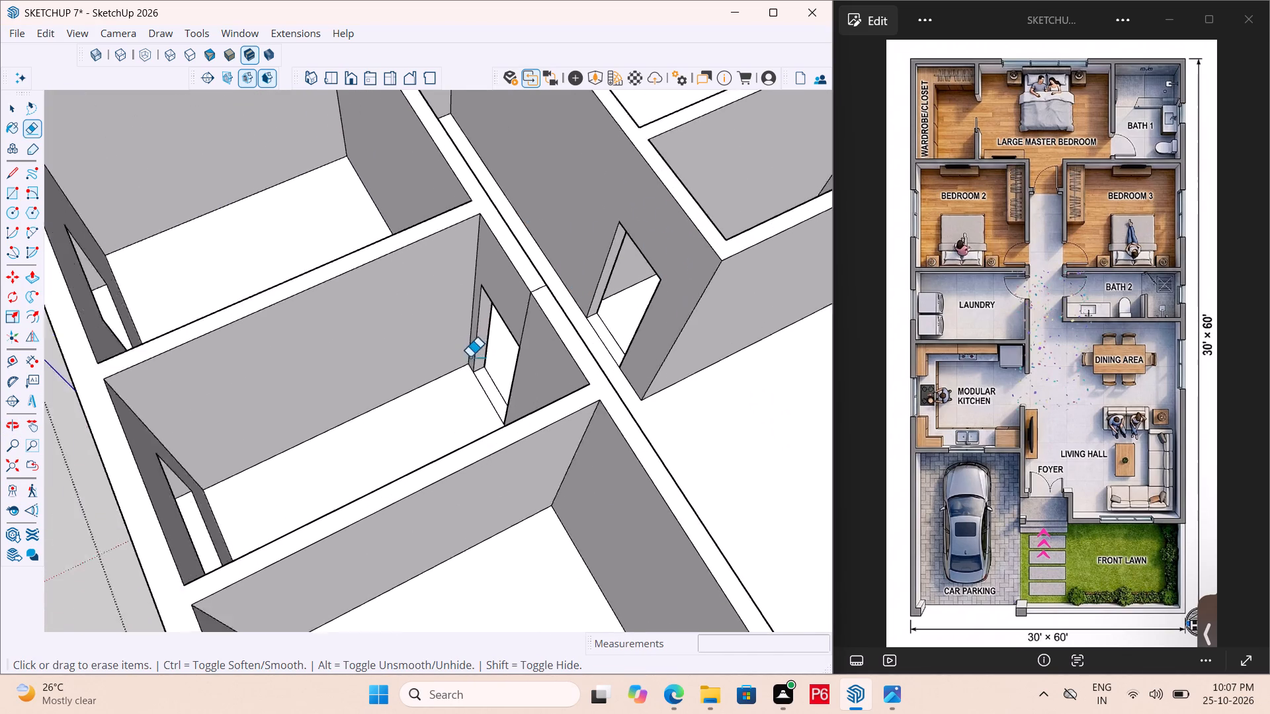
{"action": "scroll", "coordinate": [470, 357], "scroll_direction": "up", "scroll_amount": 5}
{"action": "left_click", "coordinate": [552, 291]}
{"action": "left_click", "coordinate": [551, 284]}
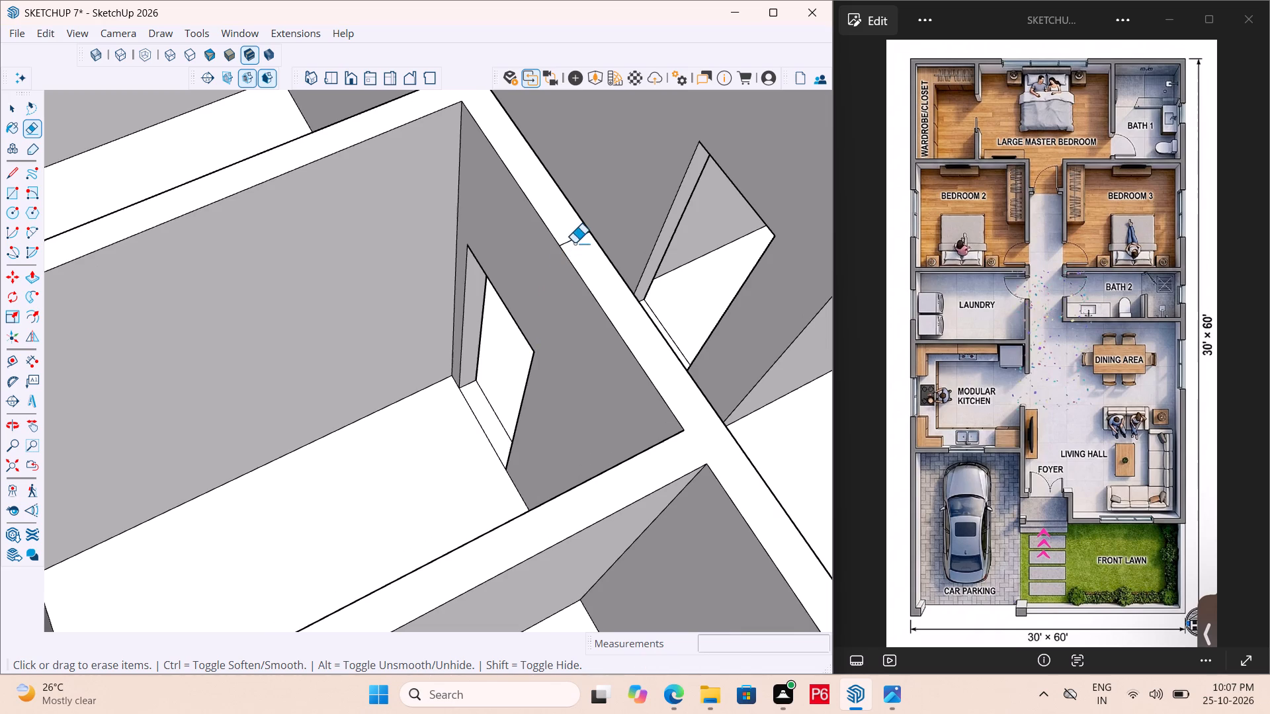
{"action": "left_click", "coordinate": [574, 243]}
{"action": "middle_click_drag", "start_coordinate": [685, 290], "coordinate": [405, 293]}
{"action": "scroll", "coordinate": [405, 292], "scroll_direction": "up", "scroll_amount": 2}
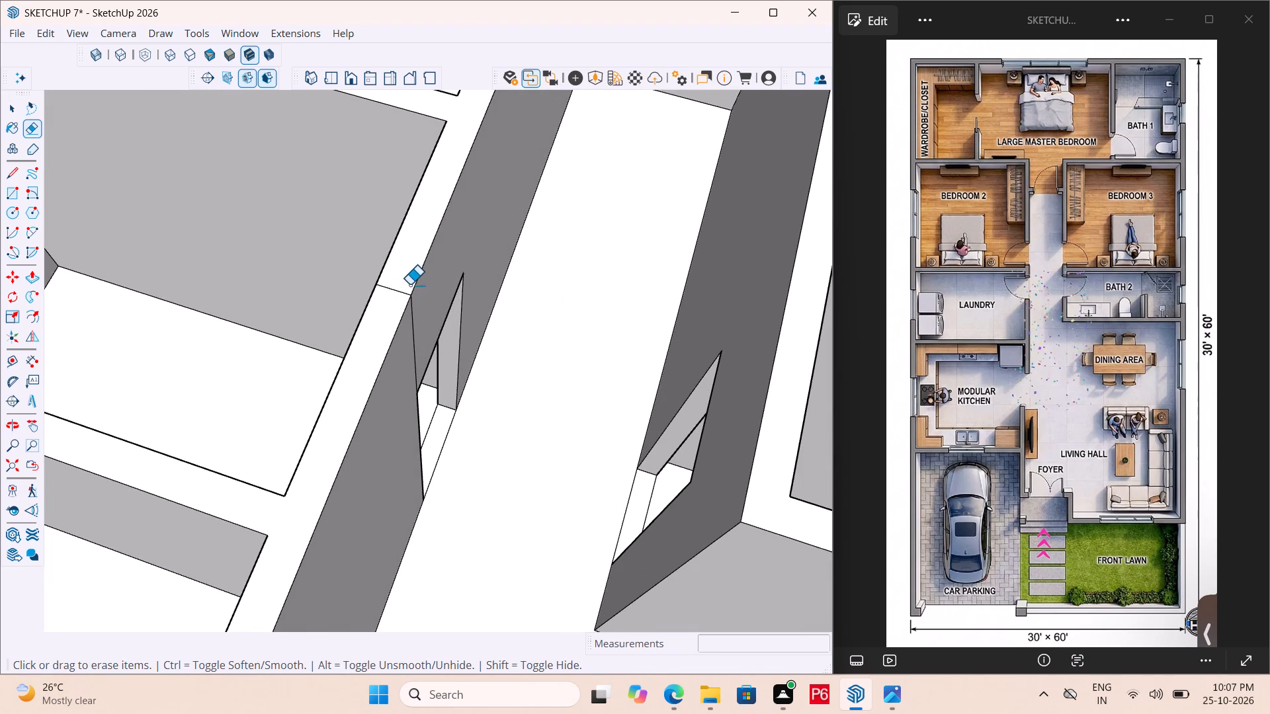
{"action": "double_click", "coordinate": [401, 290]}
{"action": "left_click", "coordinate": [413, 323]}
{"action": "scroll", "coordinate": [461, 338], "scroll_direction": "down", "scroll_amount": 2}
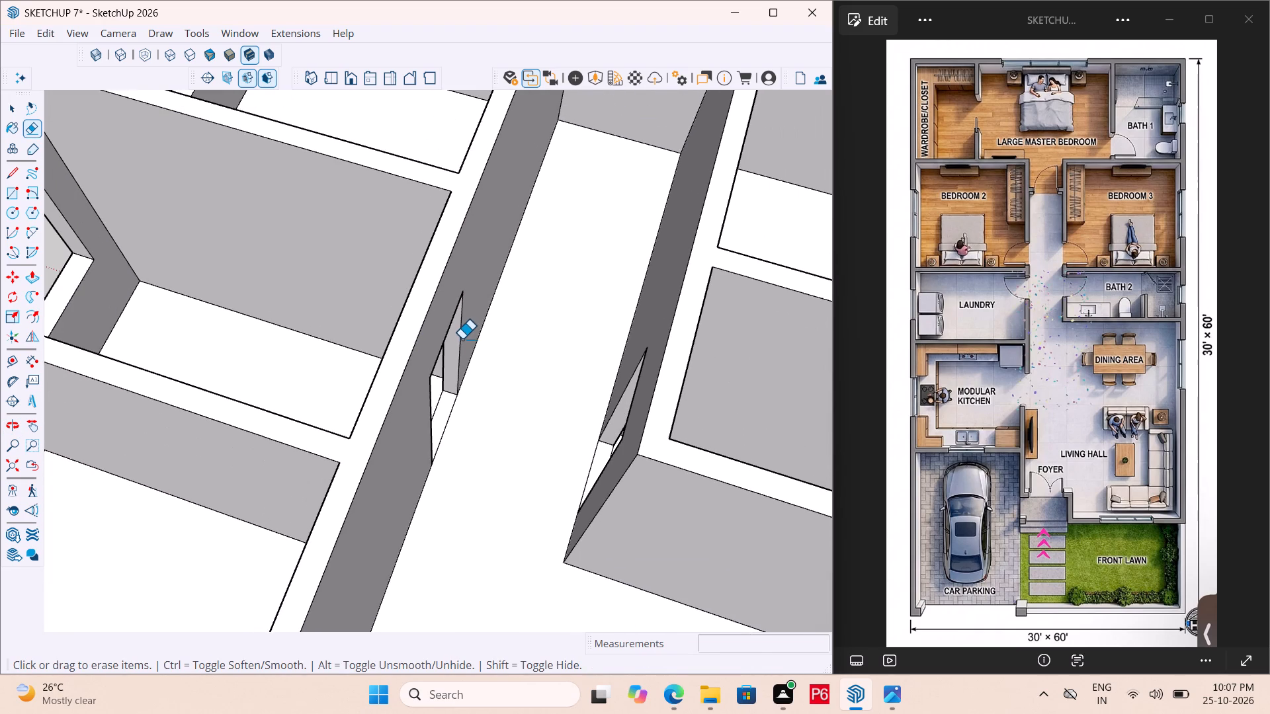
{"action": "scroll", "coordinate": [462, 339], "scroll_direction": "down", "scroll_amount": 1}
Save the model with the finished laundry and Bath 2 door openings.
{"action": "key", "text": "ctrl+s"}
{"action": "key", "text": "ctrl+s"}
{"action": "key", "text": "ctrl+s"}
{"action": "key", "text": "ctrl+s"}
{"action": "key", "text": "ctrl+s"}
{"action": "key", "text": "ctrl+s"}
{"action": "key", "text": "ctrl+s"}
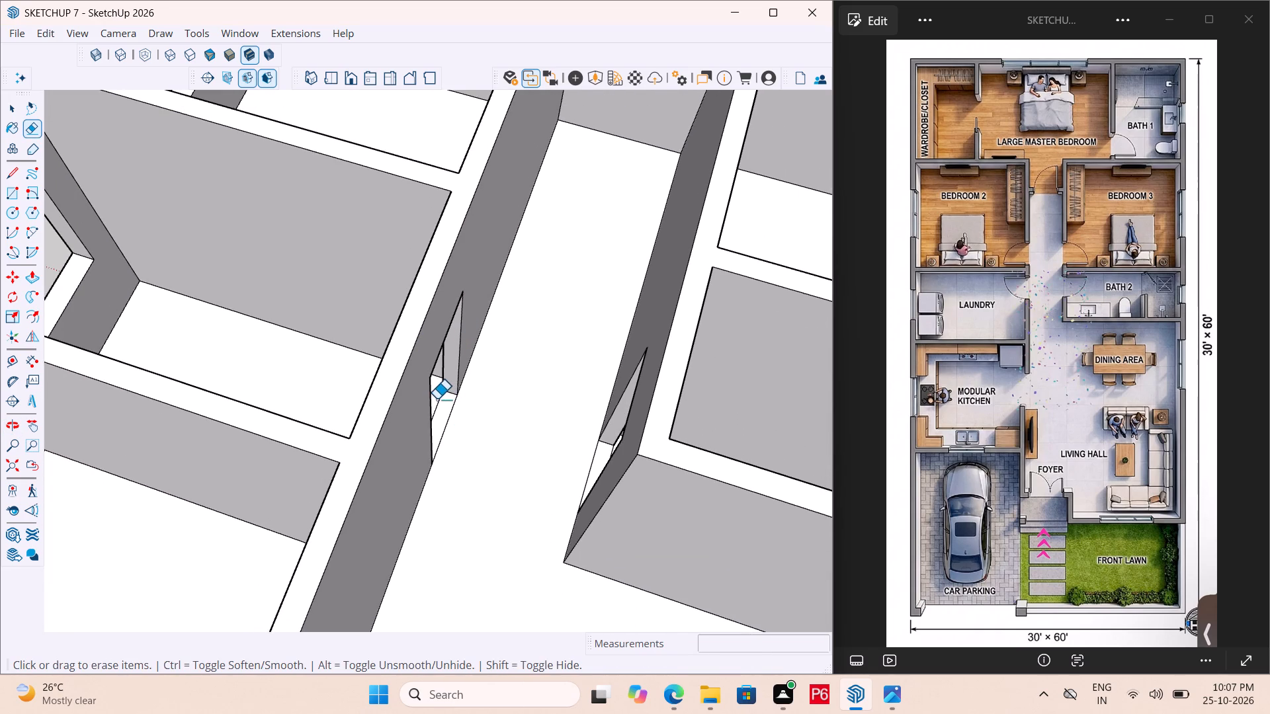
{"action": "key", "text": "ctrl+s"}
{"action": "key", "text": "ctrl+s"}
Draw a line across the top of Bedroom 2's corridor wall, just past the laundry partition, for the first door jamb.
{"action": "scroll", "coordinate": [413, 398], "scroll_direction": "down", "scroll_amount": 11}
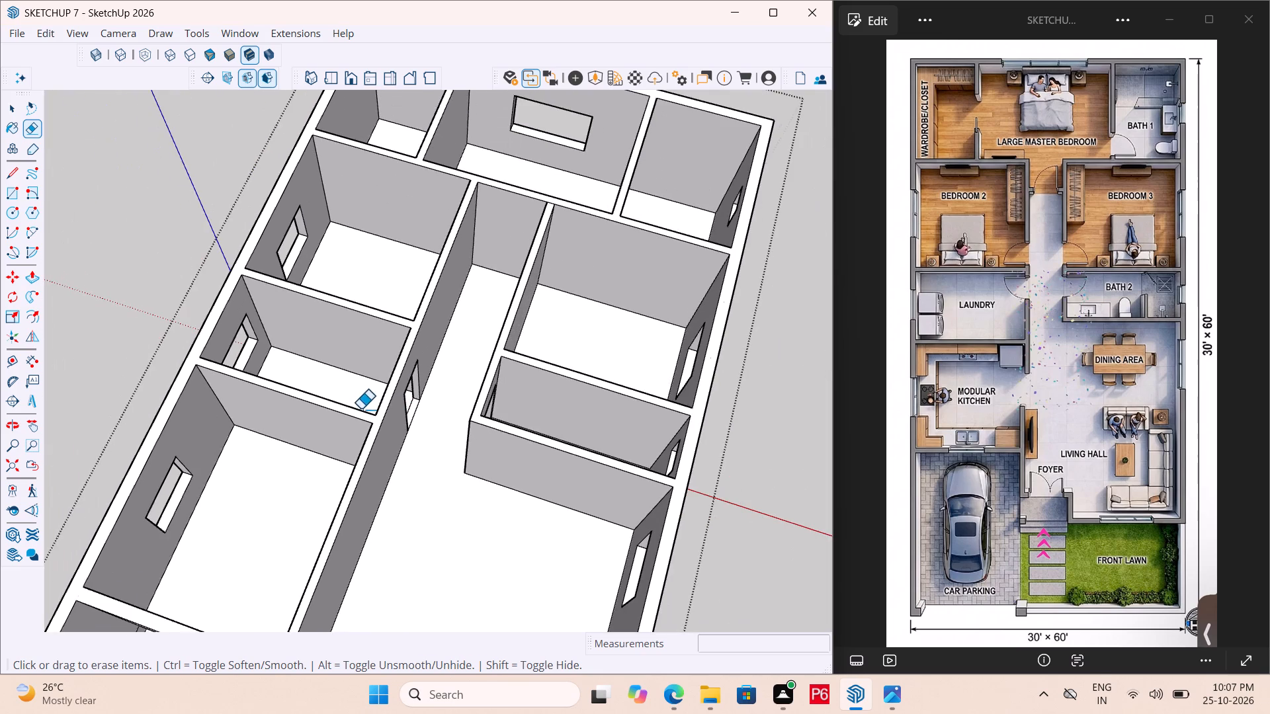
{"action": "middle_click_drag", "start_coordinate": [504, 393], "coordinate": [189, 355]}
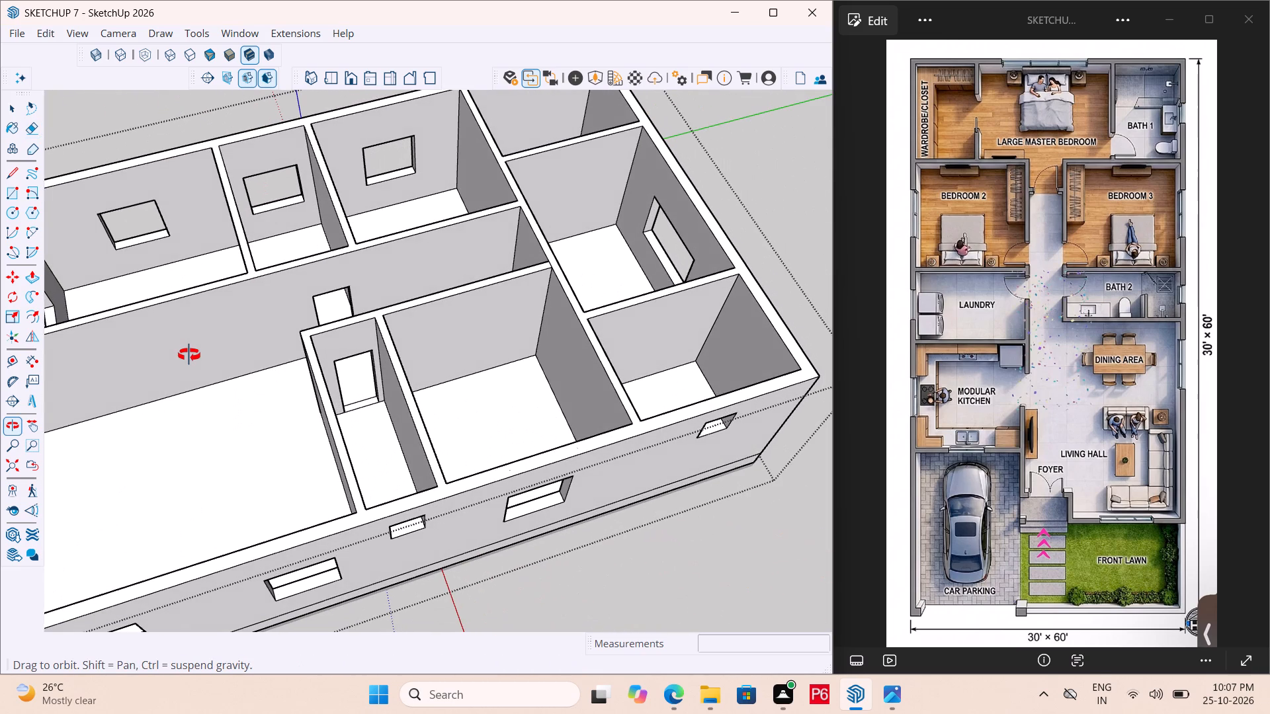
{"action": "middle_click_drag", "start_coordinate": [189, 355], "coordinate": [200, 374]}
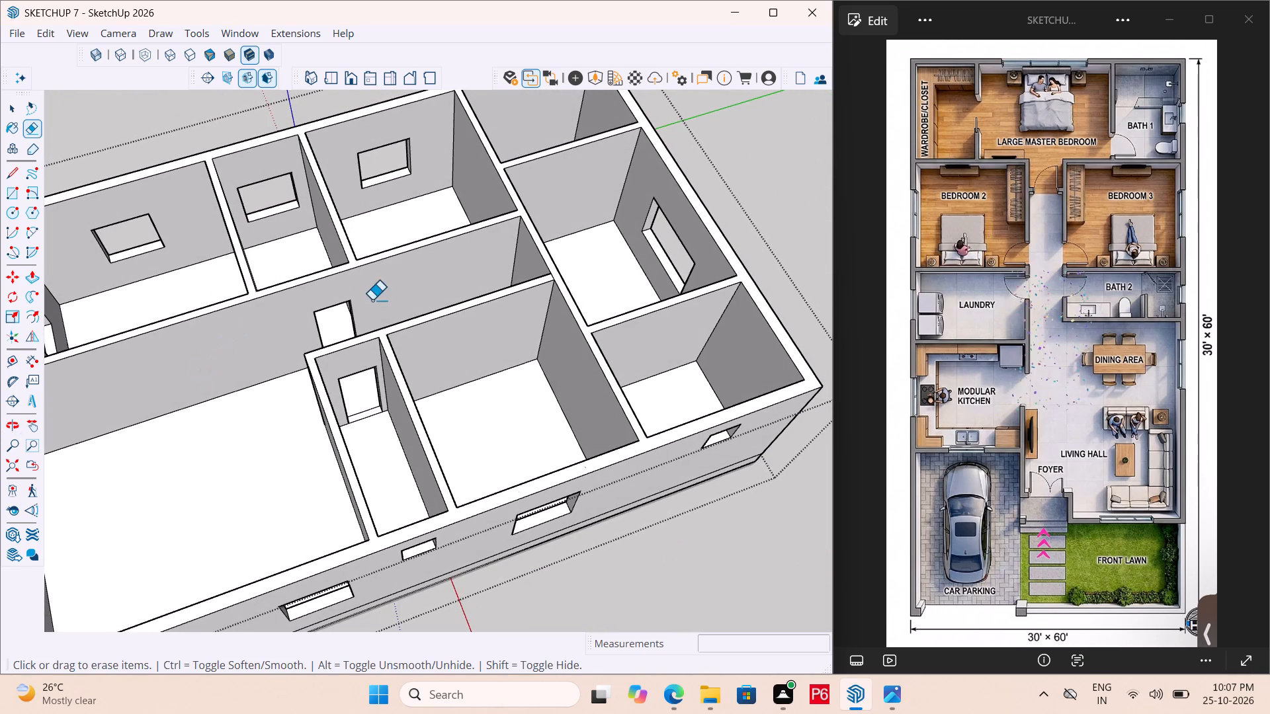
{"action": "scroll", "coordinate": [362, 271], "scroll_direction": "up", "scroll_amount": 5}
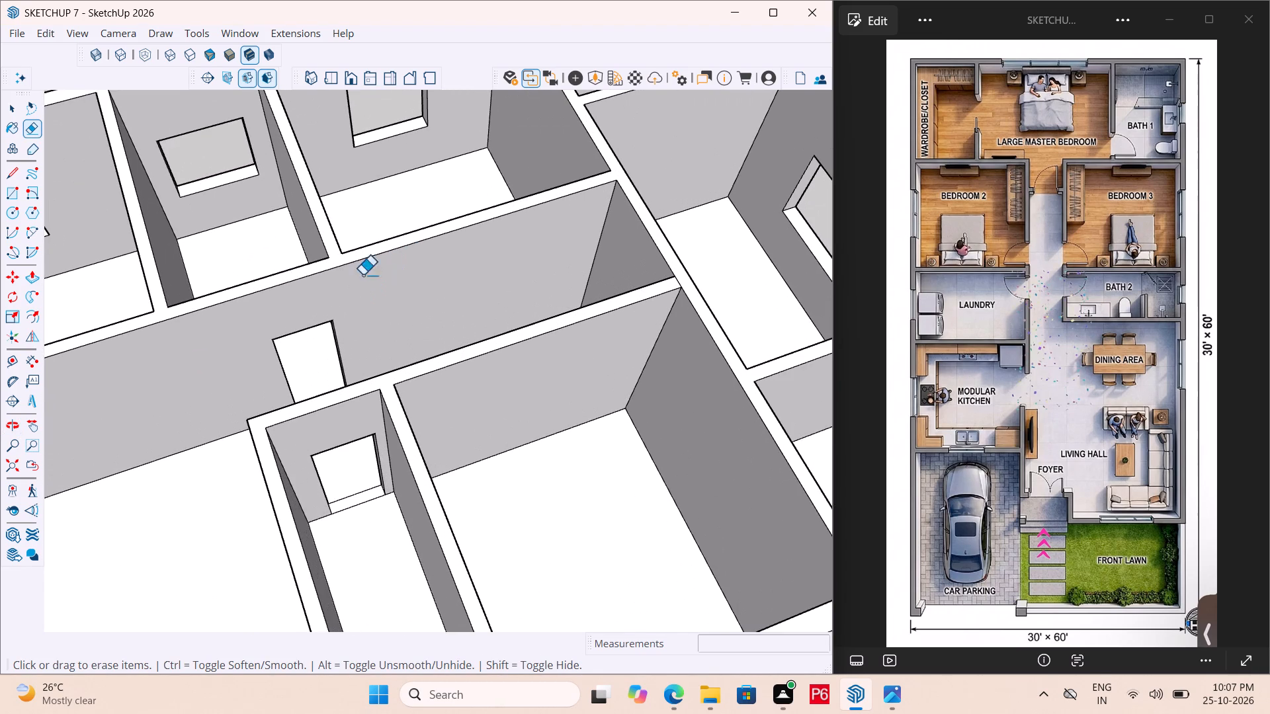
{"action": "scroll", "coordinate": [388, 244], "scroll_direction": "up", "scroll_amount": 4}
{"action": "key", "text": "l"}
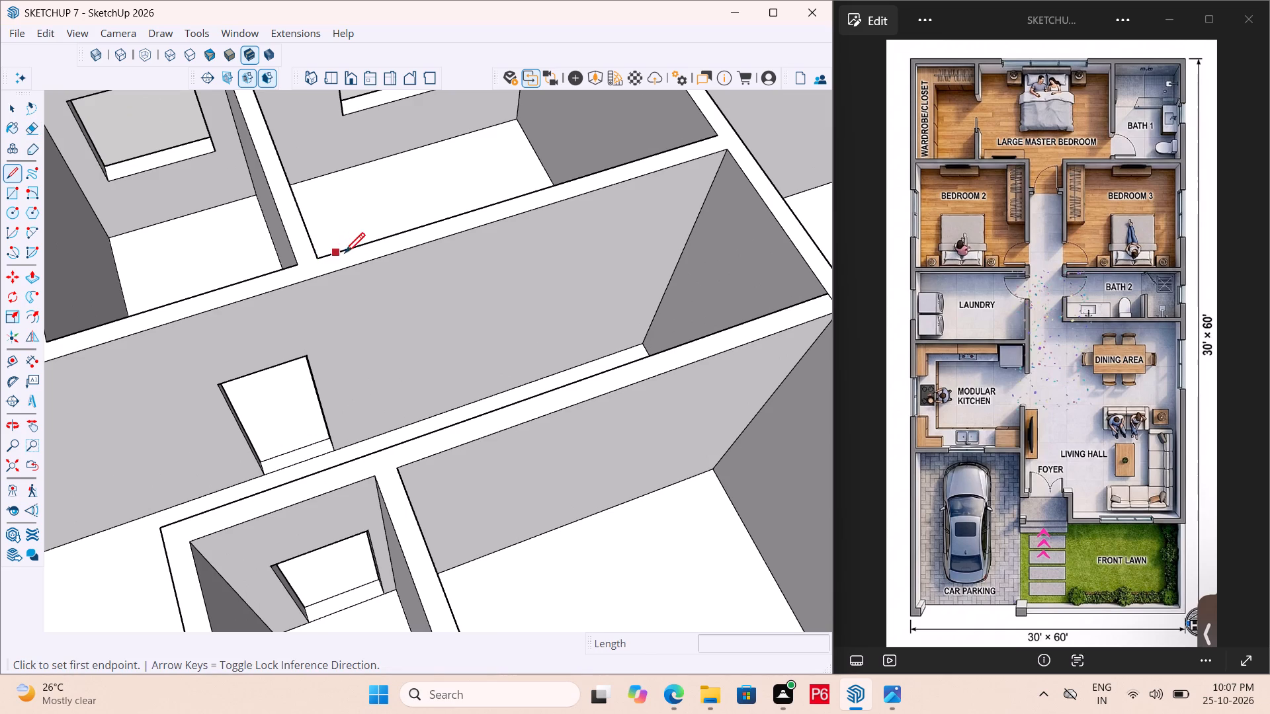
{"action": "key", "text": "space"}
{"action": "left_click", "coordinate": [354, 255]}
{"action": "key", "text": "l"}
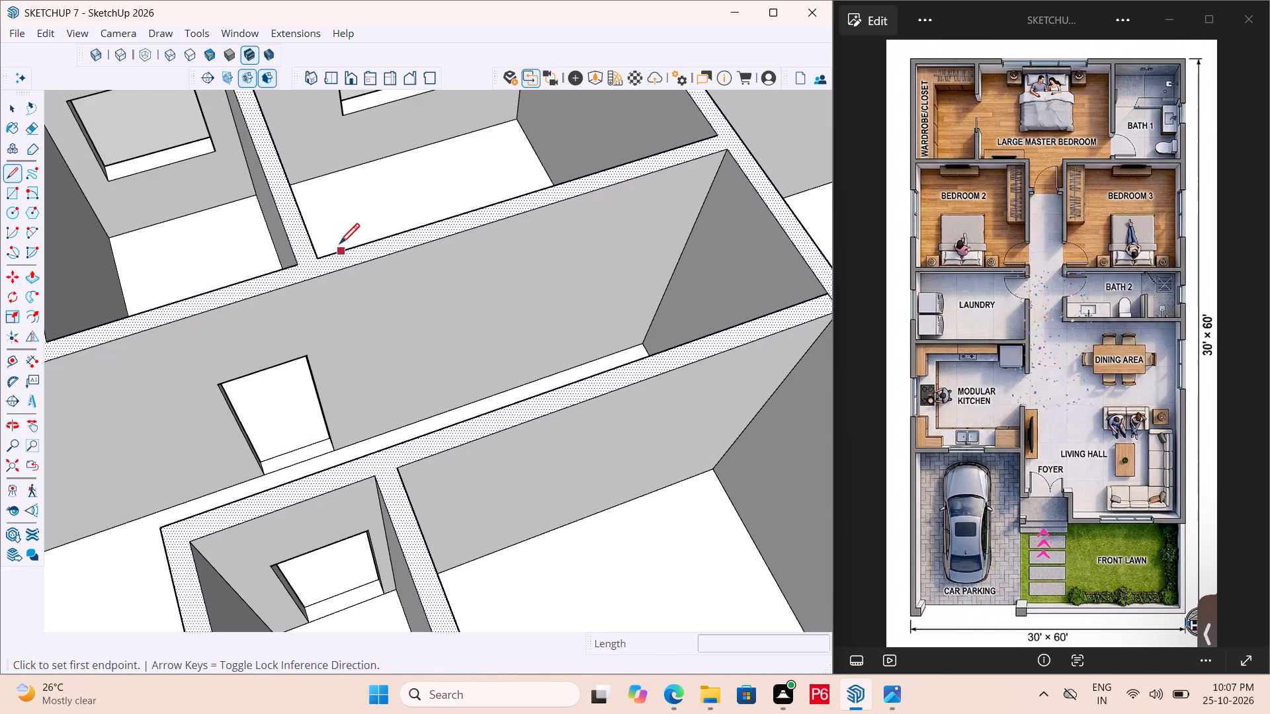
{"action": "left_click", "coordinate": [343, 249]}
{"action": "left_click", "coordinate": [350, 266]}
{"action": "key", "text": "space"}
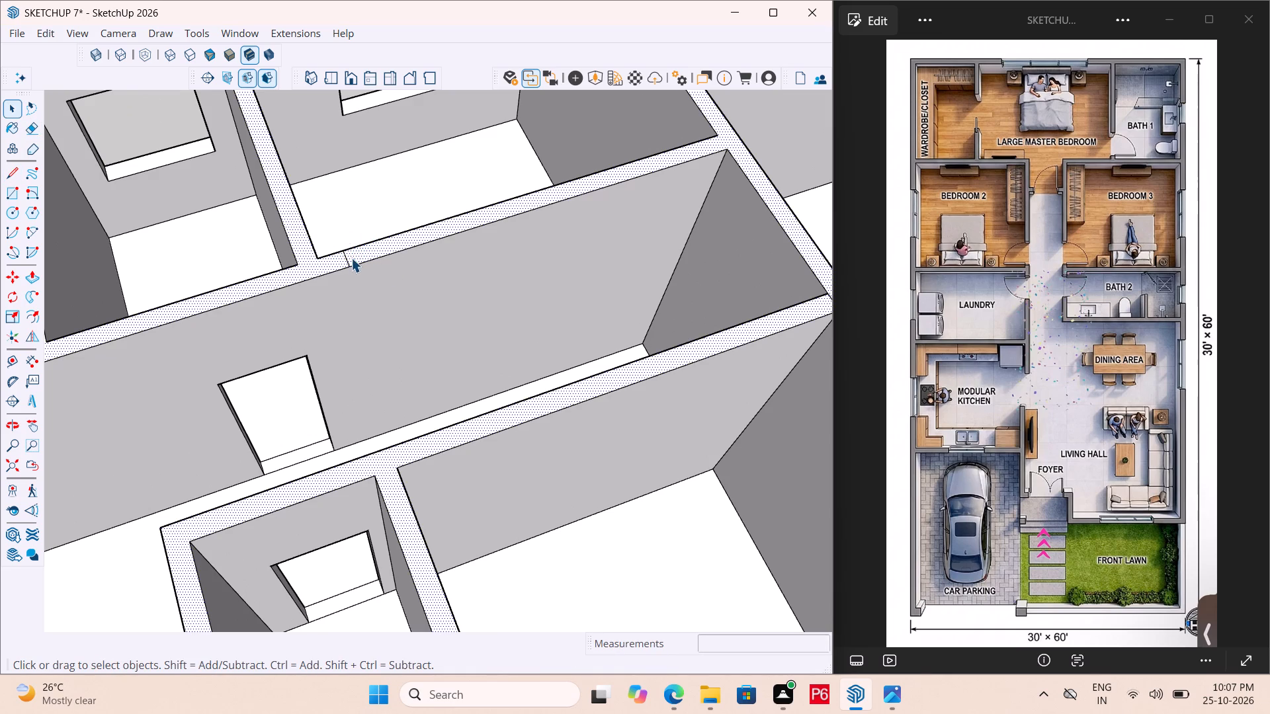
Place a guide 3' from that line and draw the second jamb line across Bedroom 2's wall top along it.
{"action": "scroll", "coordinate": [347, 269], "scroll_direction": "up", "scroll_amount": 4}
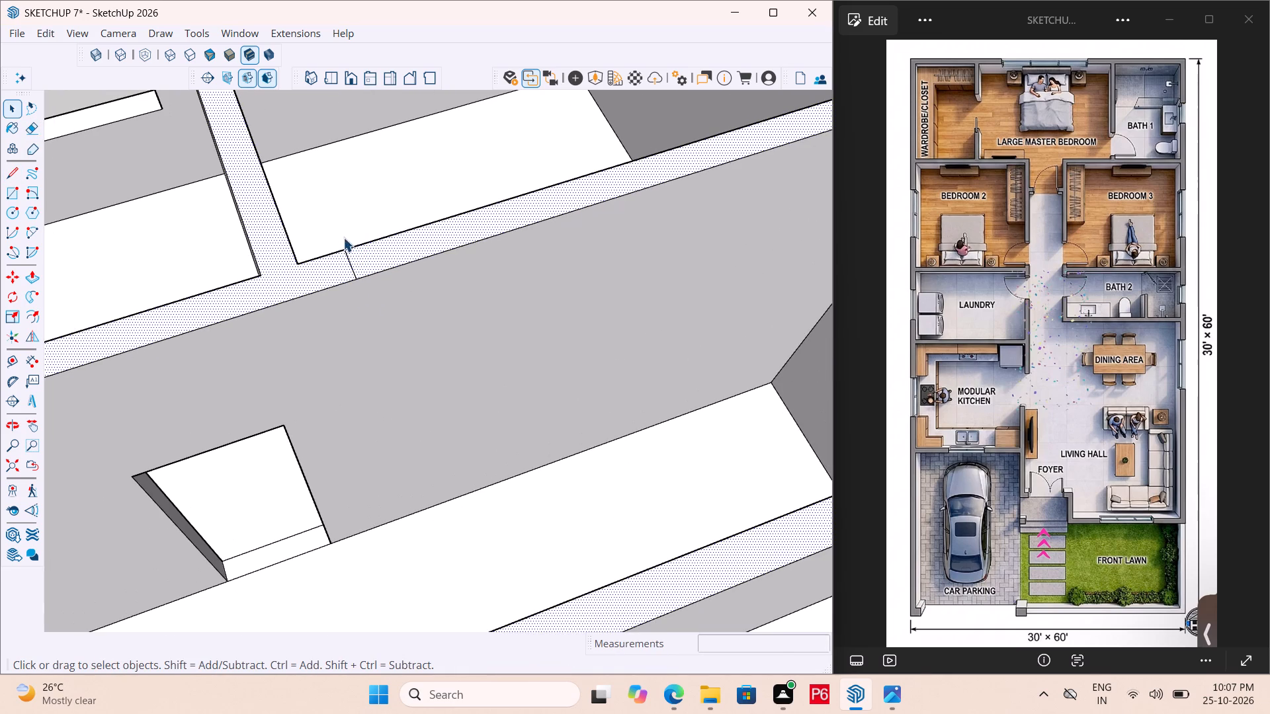
{"action": "key", "text": "t"}
{"action": "left_click", "coordinate": [349, 260]}
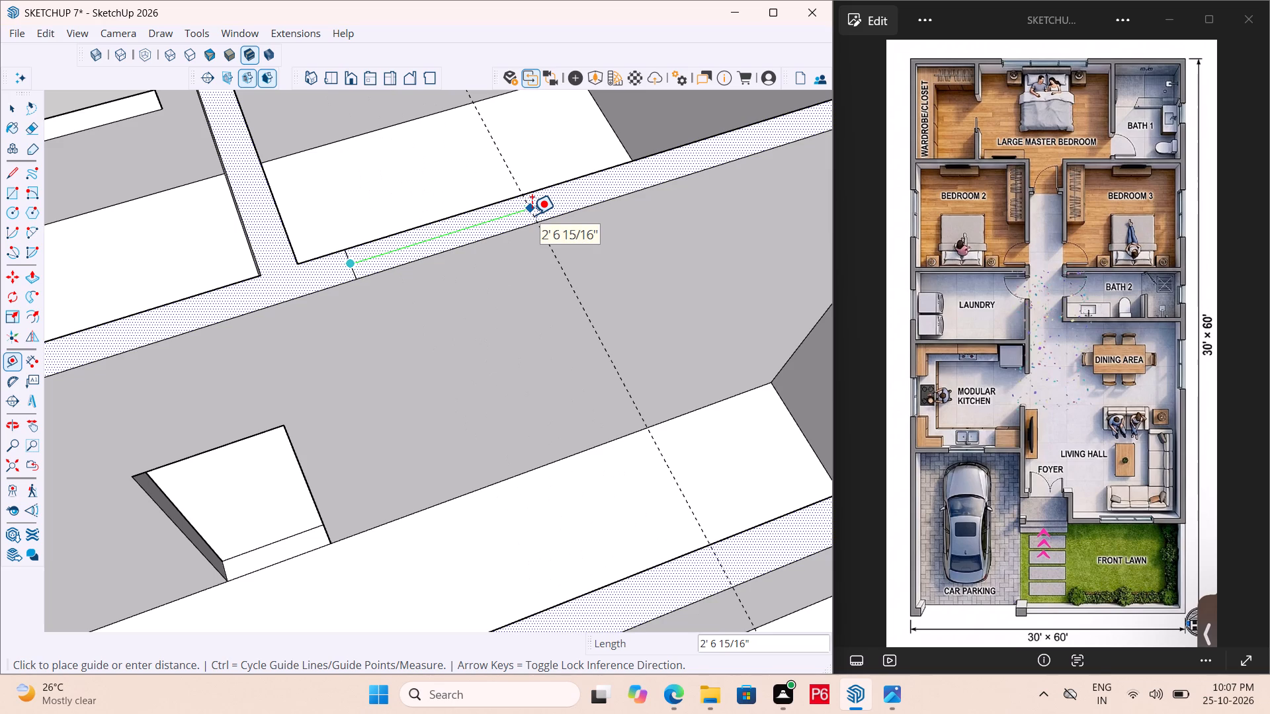
{"action": "type", "text": "3'"}
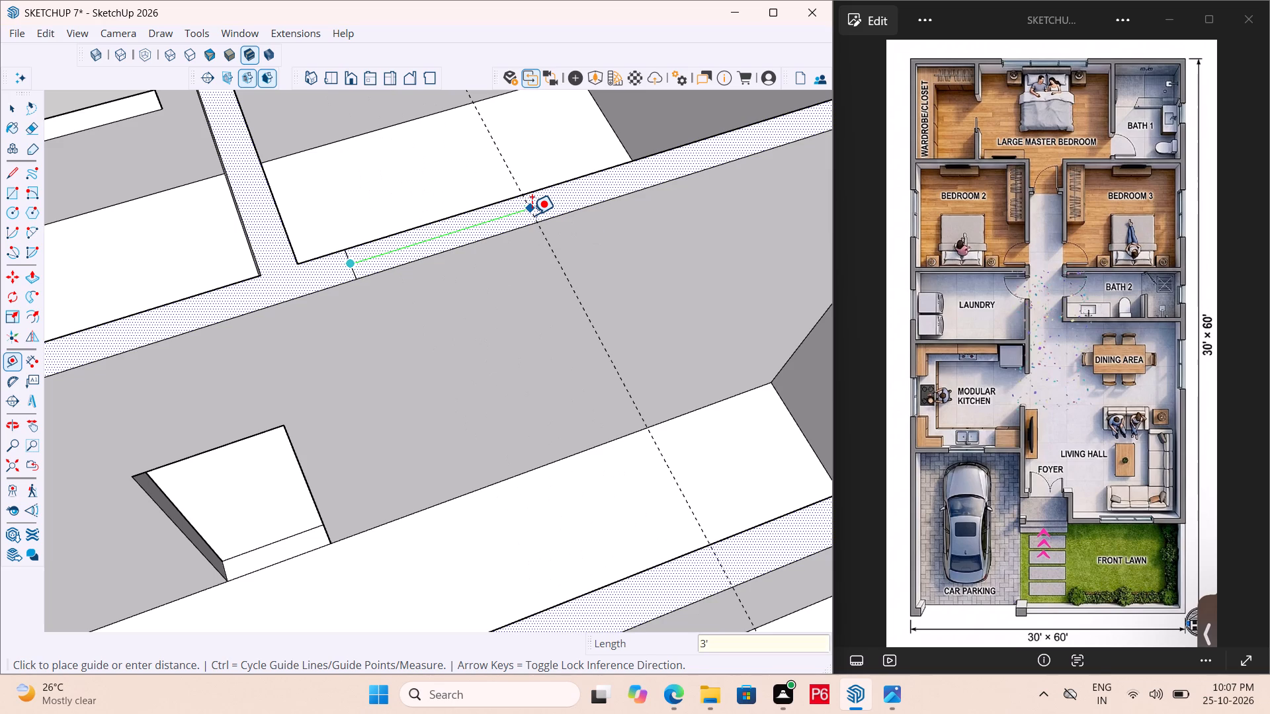
{"action": "key", "text": "Return"}
{"action": "key", "text": "l"}
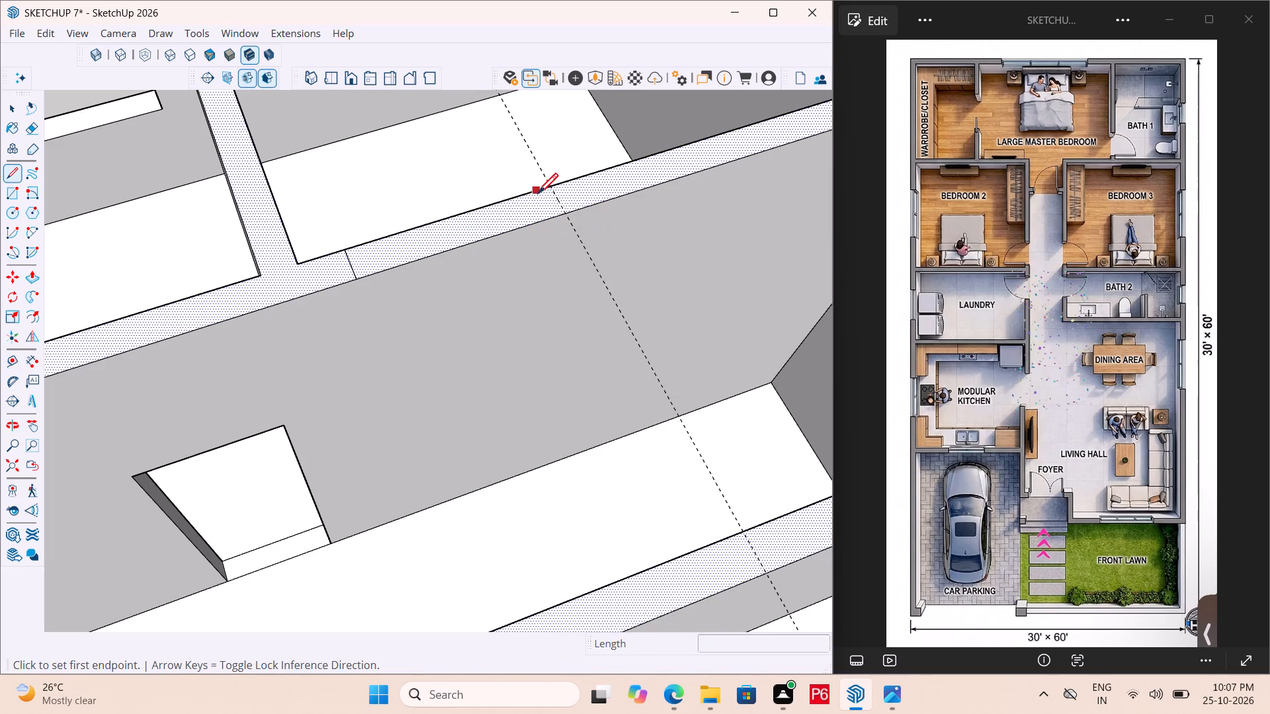
{"action": "left_click", "coordinate": [550, 188]}
{"action": "left_click", "coordinate": [568, 212]}
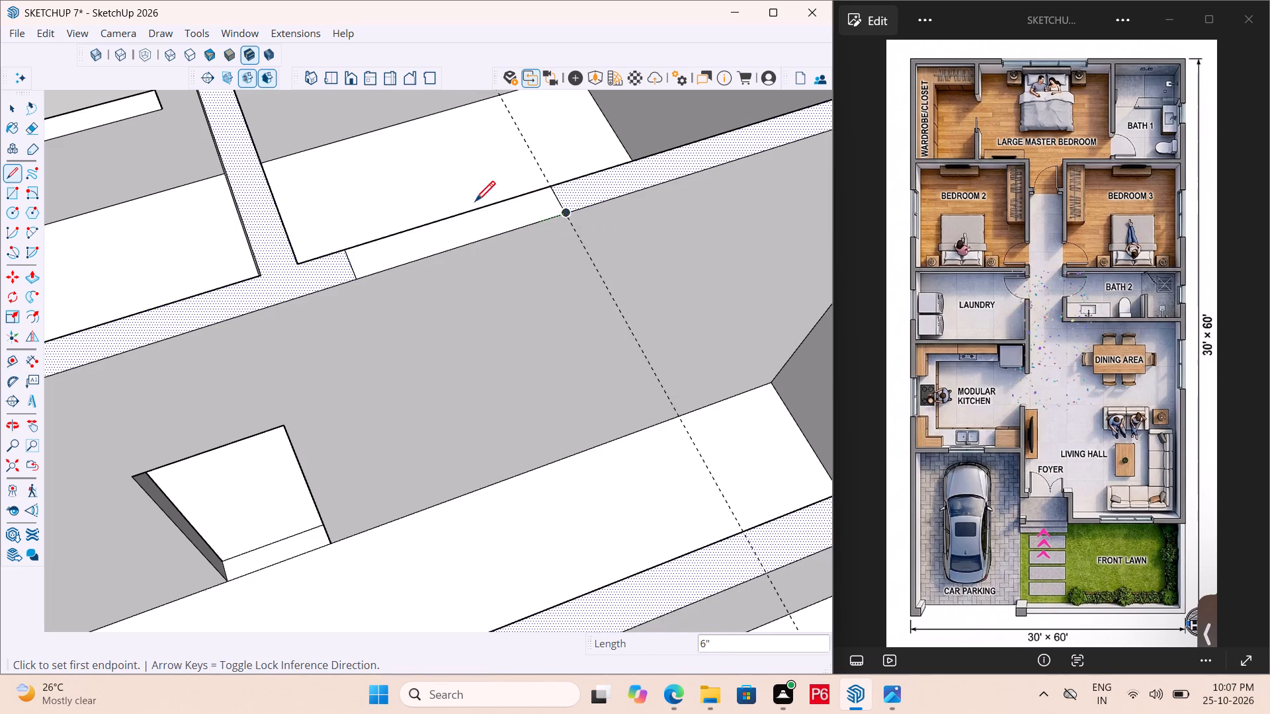
Mark a matching 3' wide door on top of Bedroom 3's corridor wall with two crosslines, using the existing guide and a 3' offset guide.
{"action": "scroll", "coordinate": [402, 190], "scroll_direction": "down", "scroll_amount": 6}
{"action": "scroll", "coordinate": [552, 344], "scroll_direction": "up", "scroll_amount": 5}
{"action": "left_click", "coordinate": [554, 343]}
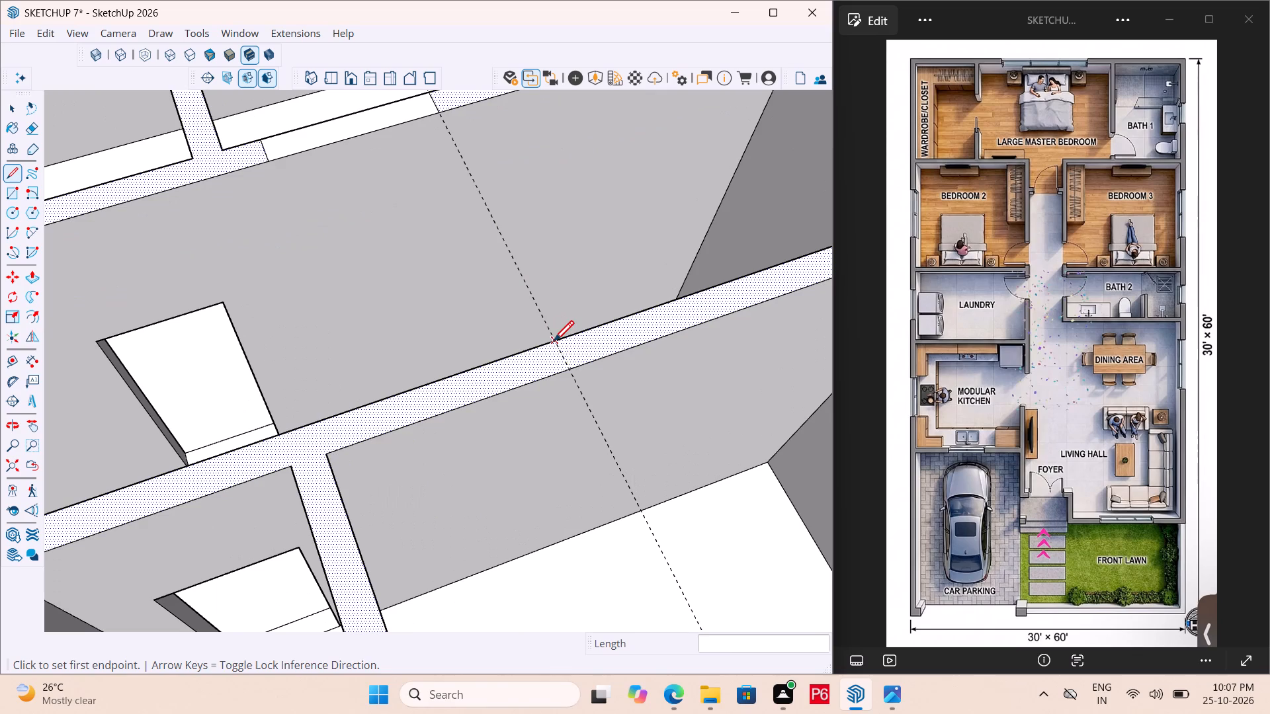
{"action": "left_click", "coordinate": [566, 370]}
{"action": "key", "text": "space"}
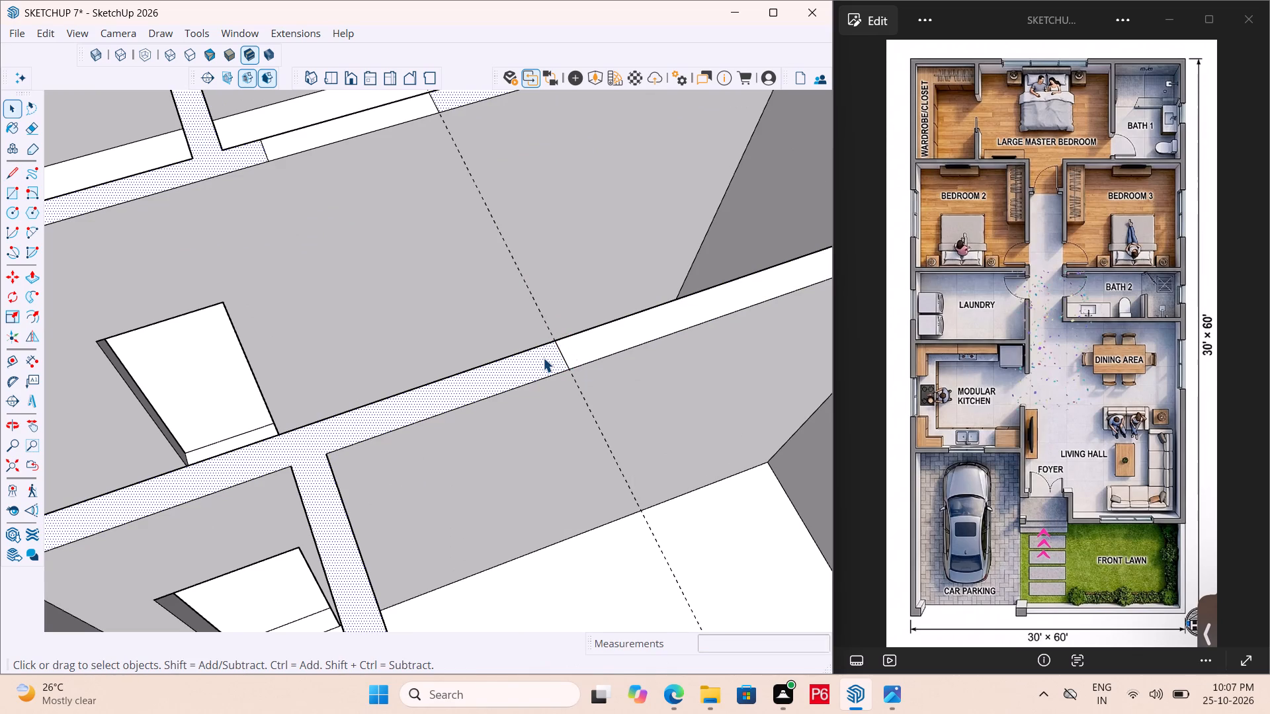
{"action": "key", "text": "t"}
{"action": "left_click", "coordinate": [554, 352]}
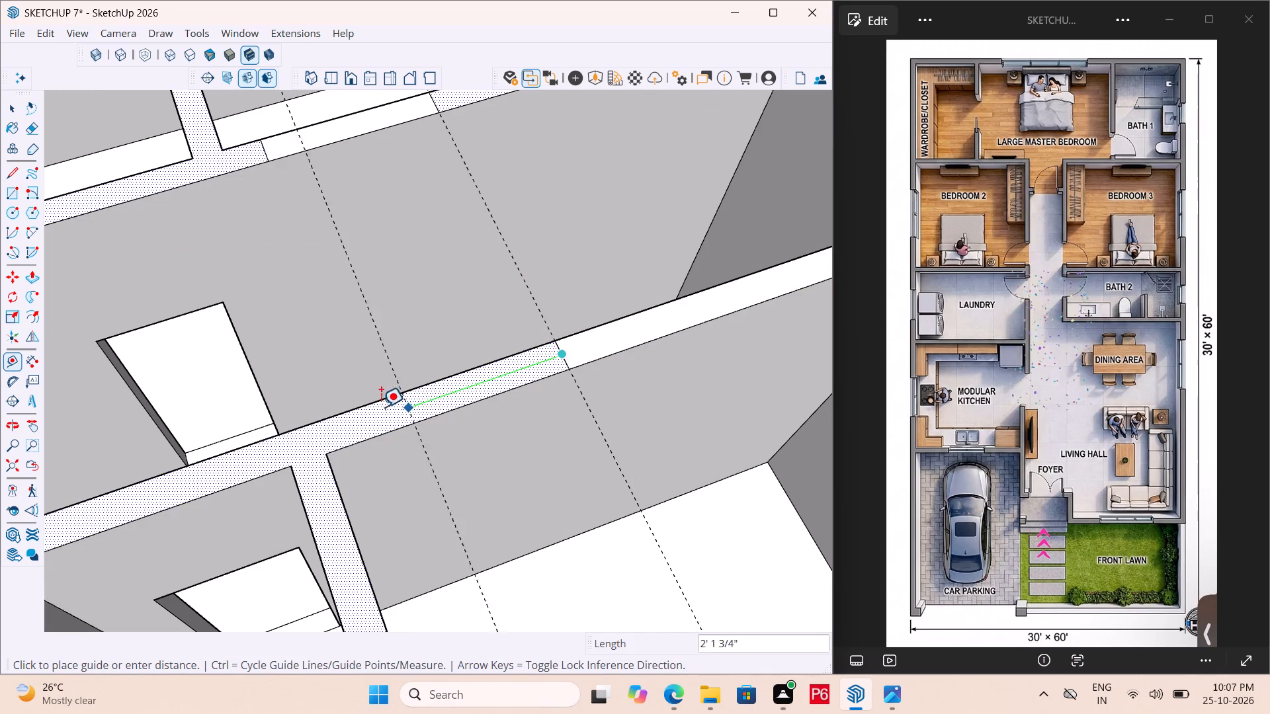
{"action": "type", "text": "3'"}
{"action": "key", "text": "Return"}
{"action": "scroll", "coordinate": [370, 422], "scroll_direction": "up", "scroll_amount": 3}
{"action": "key", "text": "l"}
{"action": "left_click", "coordinate": [359, 406]}
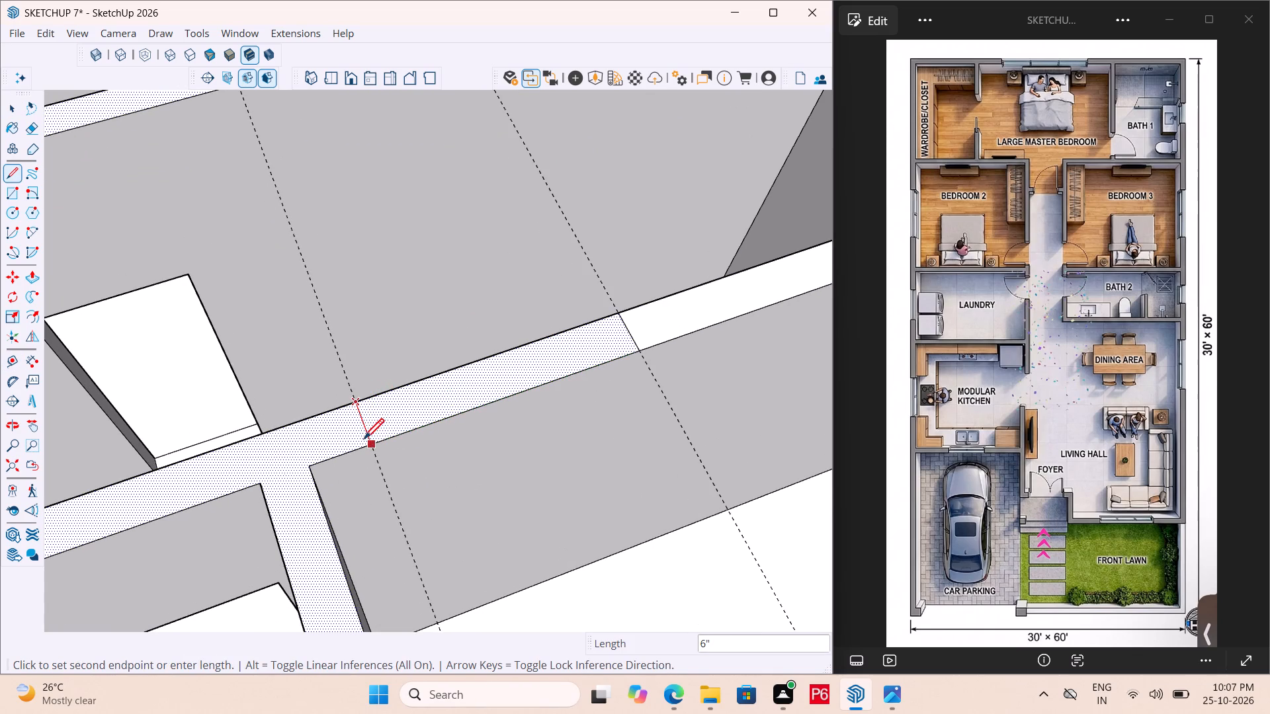
{"action": "left_click", "coordinate": [364, 441]}
Save the model with both bedroom door positions marked.
{"action": "key", "text": "ctrl+s"}
{"action": "key", "text": "ctrl+s"}
{"action": "key", "text": "ctrl+s"}
Erase the two construction guides crossing the corridor, keeping the jamb lines on both wall tops.
{"action": "scroll", "coordinate": [366, 421], "scroll_direction": "down", "scroll_amount": 3}
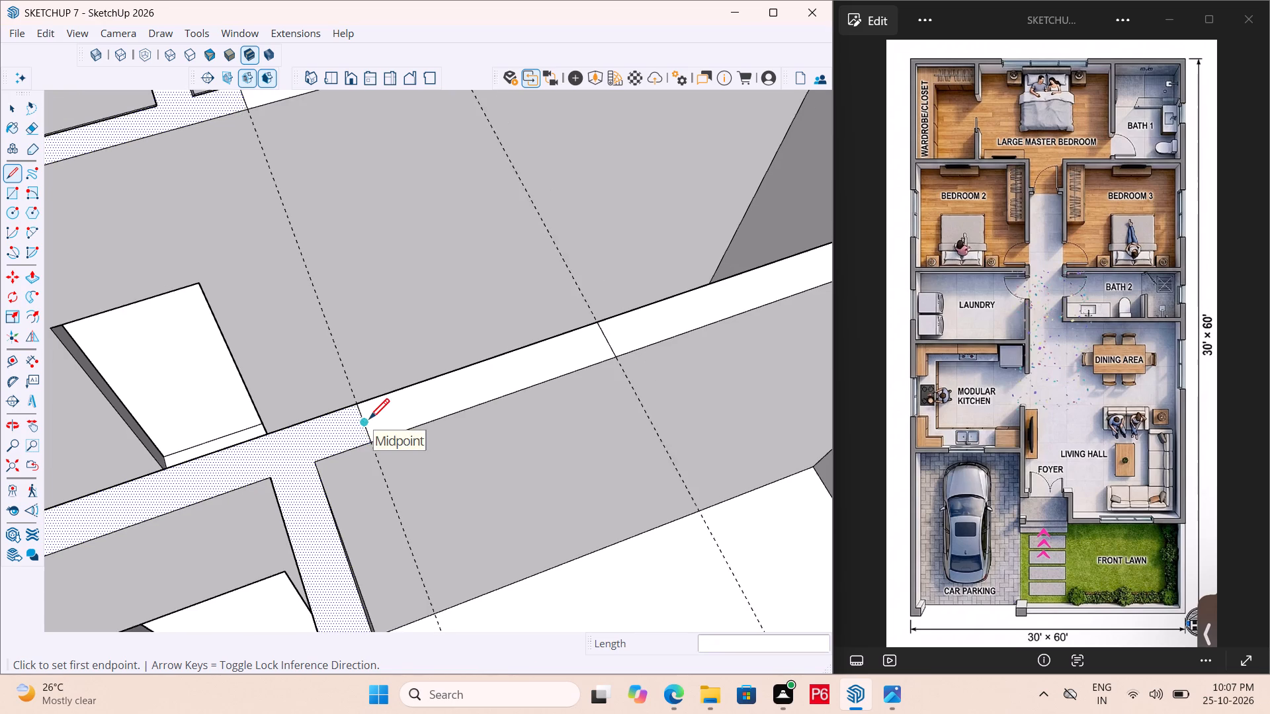
{"action": "key", "text": "e"}
{"action": "left_click_drag", "start_coordinate": [357, 426], "coordinate": [381, 416]}
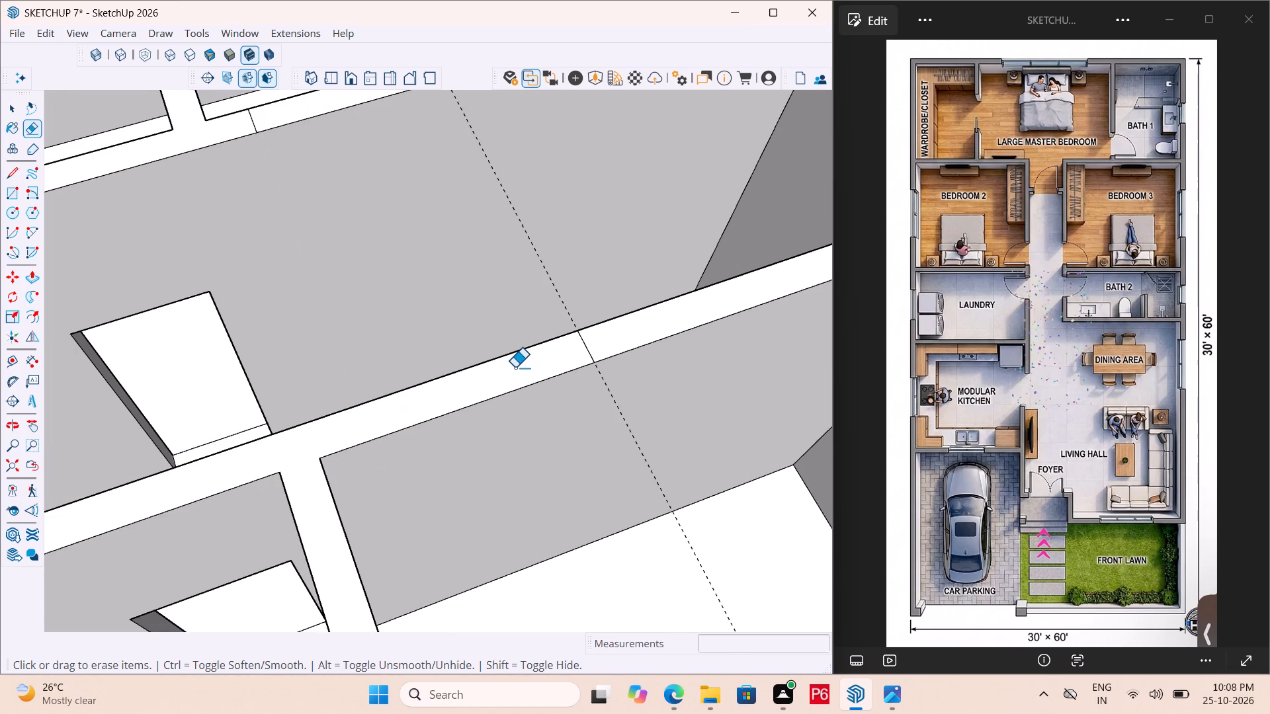
{"action": "key", "text": "ctrl+z"}
{"action": "left_click_drag", "start_coordinate": [307, 306], "coordinate": [387, 279]}
{"action": "left_click_drag", "start_coordinate": [487, 246], "coordinate": [536, 230]}
Push the marked wall segments of Bedroom 3 and Bedroom 2 down 10'6" to open both doorways to floor level.
{"action": "key", "text": "p"}
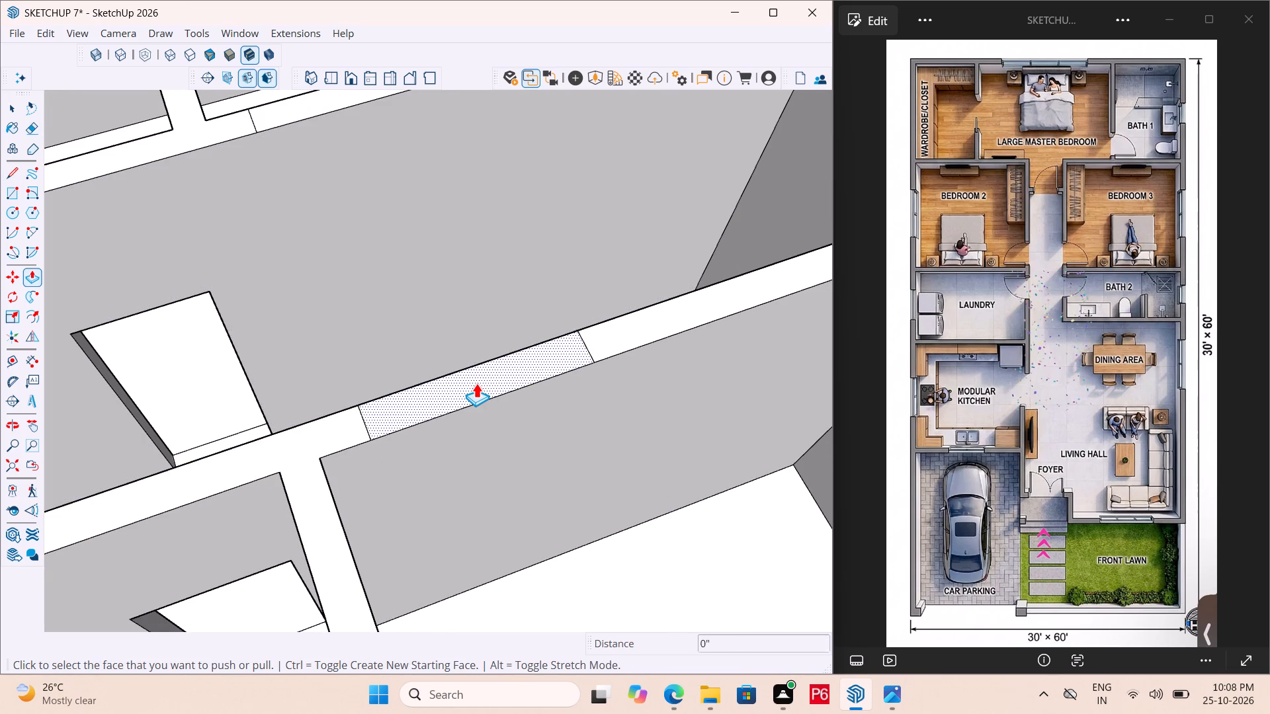
{"action": "left_click", "coordinate": [476, 383]}
{"action": "left_click", "coordinate": [593, 571]}
{"action": "scroll", "coordinate": [417, 346], "scroll_direction": "down", "scroll_amount": 3}
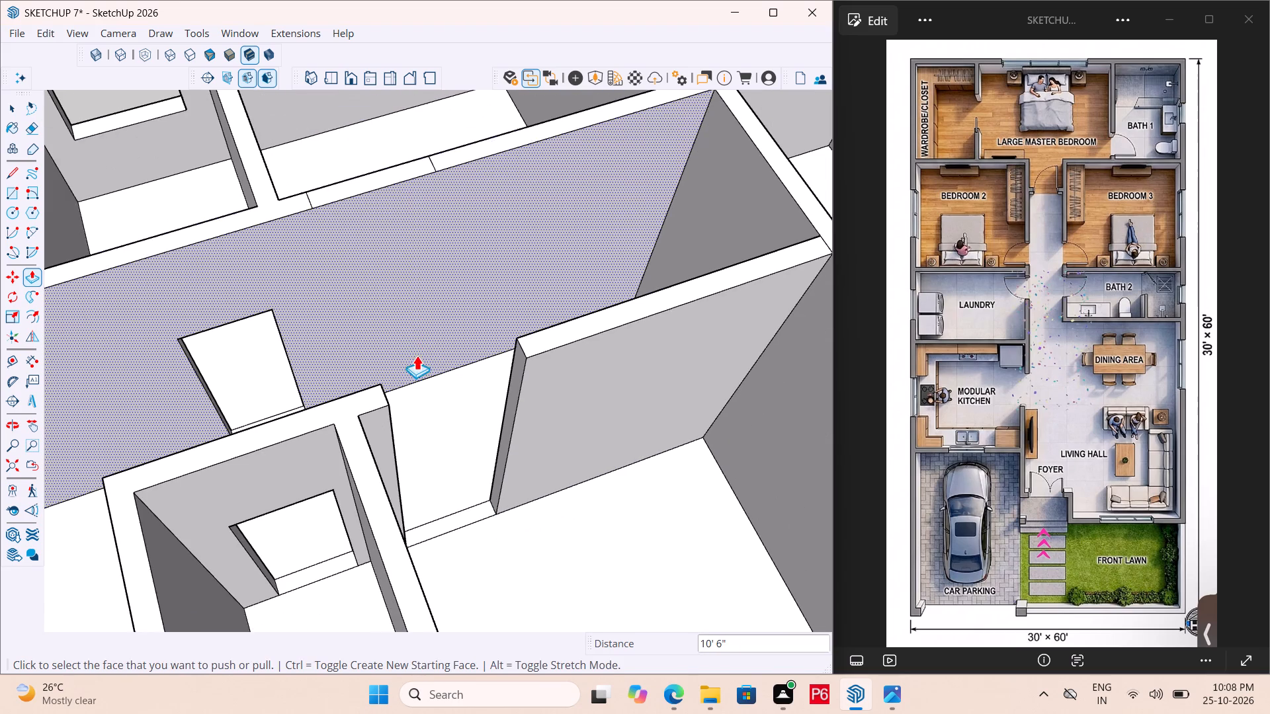
{"action": "double_click", "coordinate": [382, 172]}
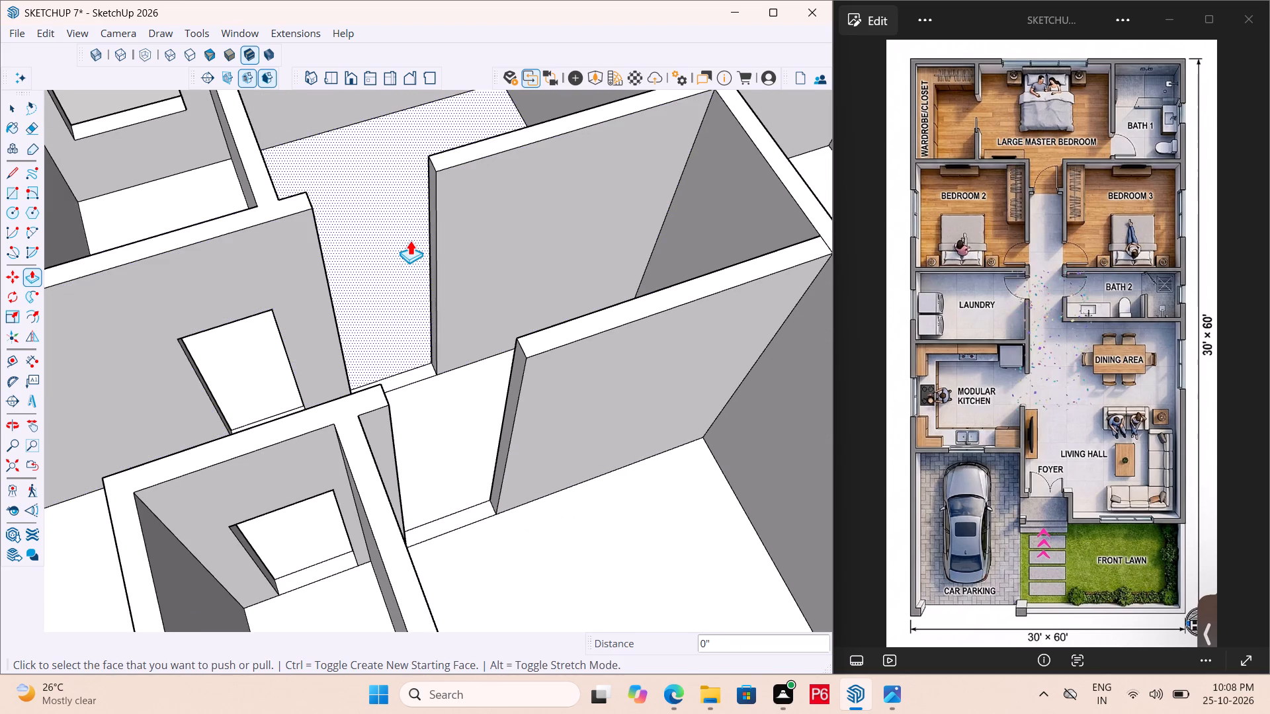
Place a horizontal guide 3' below the wall top on the jamb face of the Bedroom 2 opening.
{"action": "middle_click_drag", "start_coordinate": [413, 240], "coordinate": [564, 224]}
{"action": "scroll", "coordinate": [366, 337], "scroll_direction": "down", "scroll_amount": 1}
{"action": "middle_click_drag", "start_coordinate": [449, 219], "coordinate": [456, 208]}
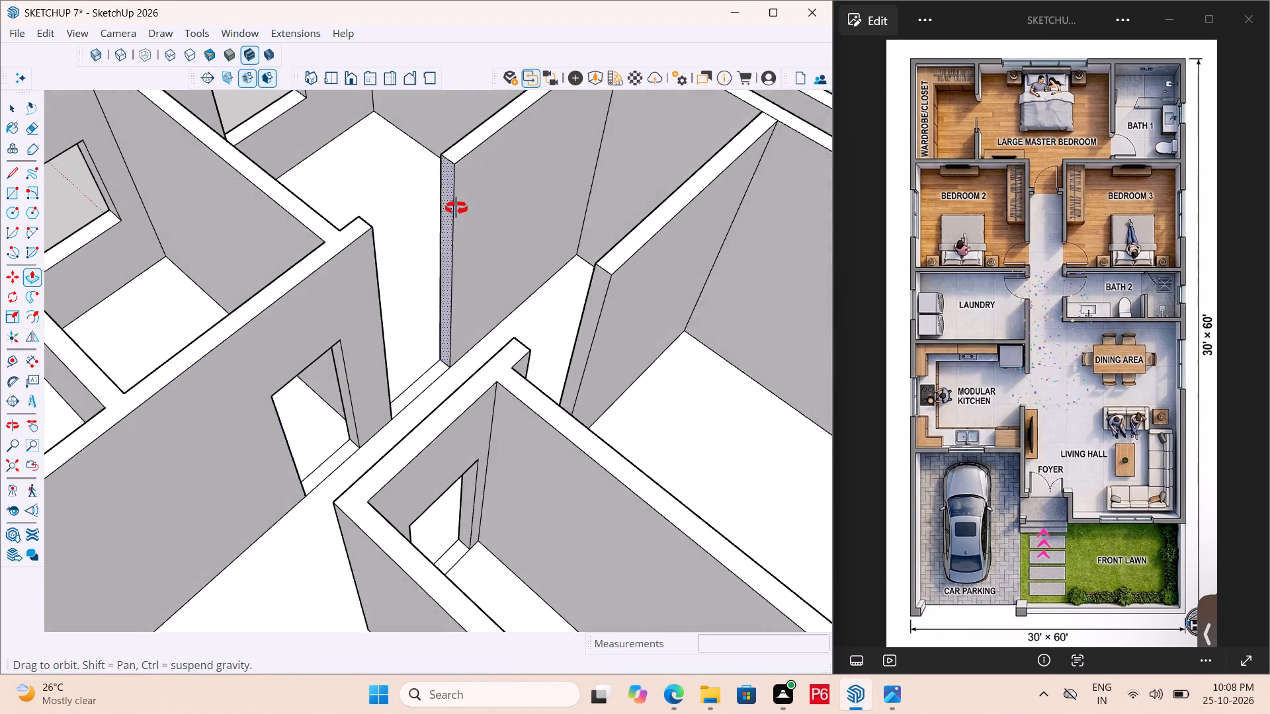
{"action": "middle_click_drag", "start_coordinate": [456, 208], "coordinate": [462, 170]}
{"action": "scroll", "coordinate": [457, 155], "scroll_direction": "up", "scroll_amount": 3}
{"action": "key", "text": "t"}
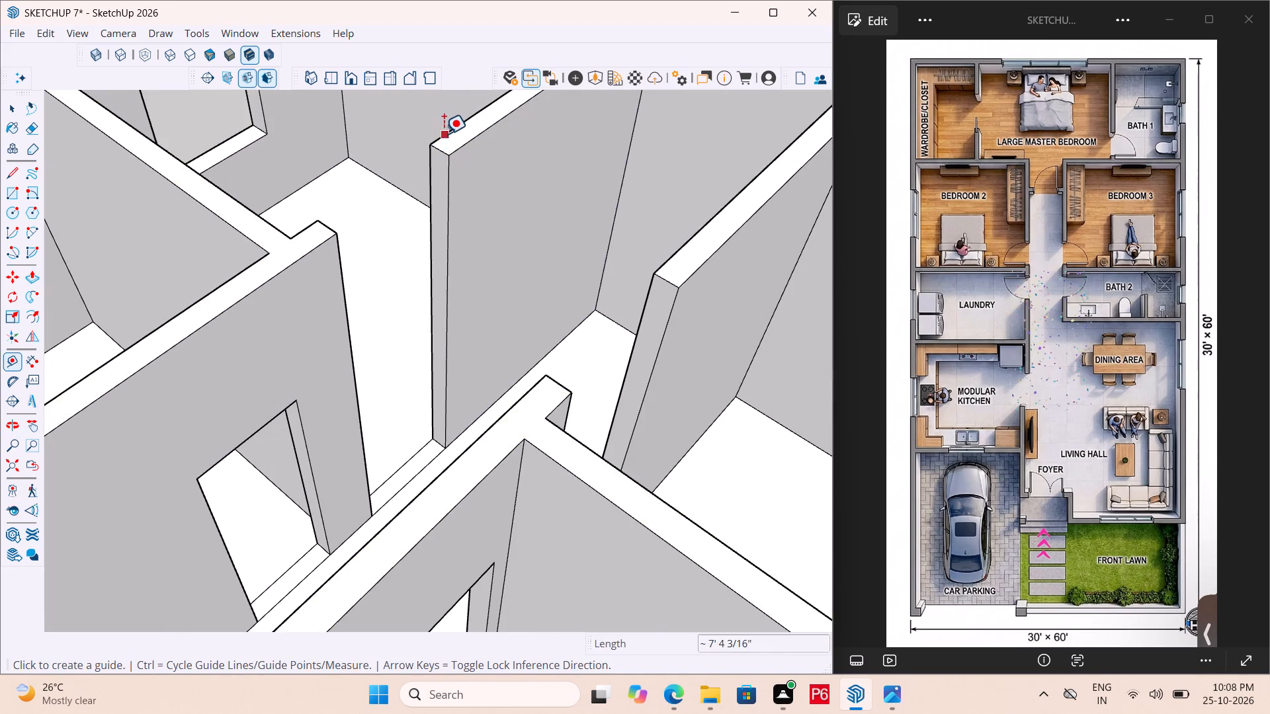
{"action": "scroll", "coordinate": [430, 153], "scroll_direction": "up", "scroll_amount": 3}
{"action": "left_click", "coordinate": [444, 149]}
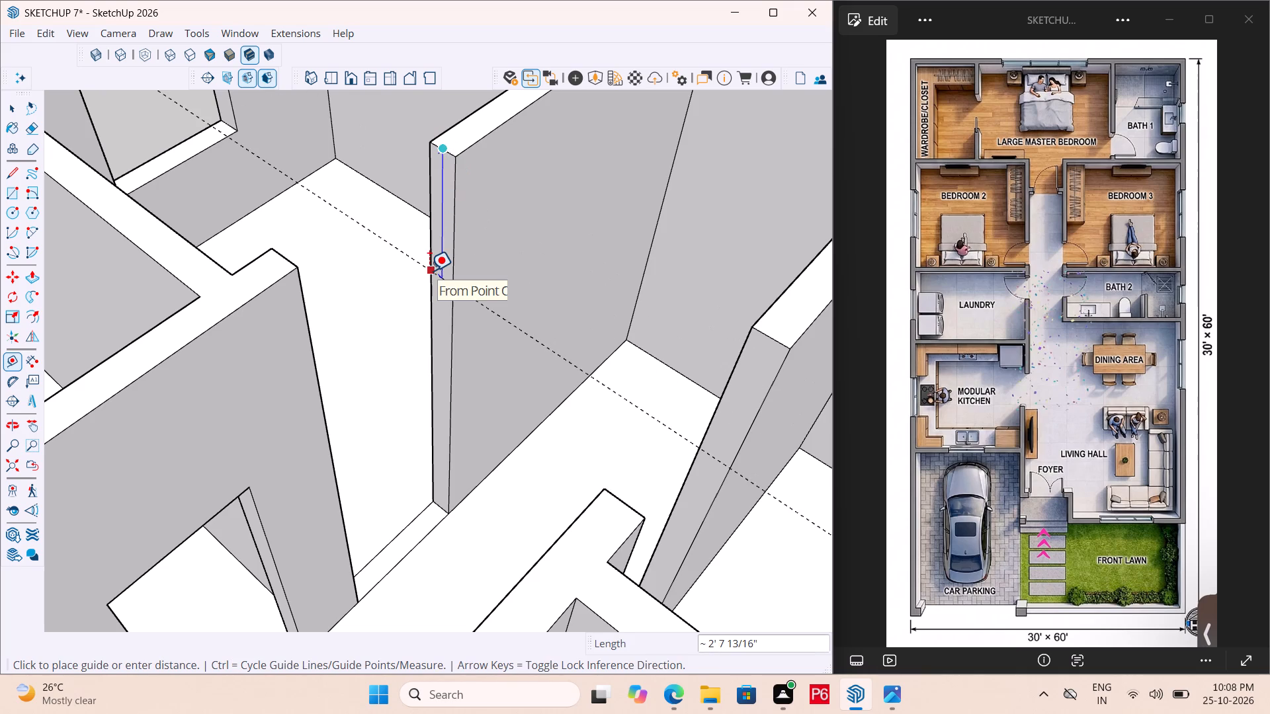
{"action": "type", "text": "3'"}
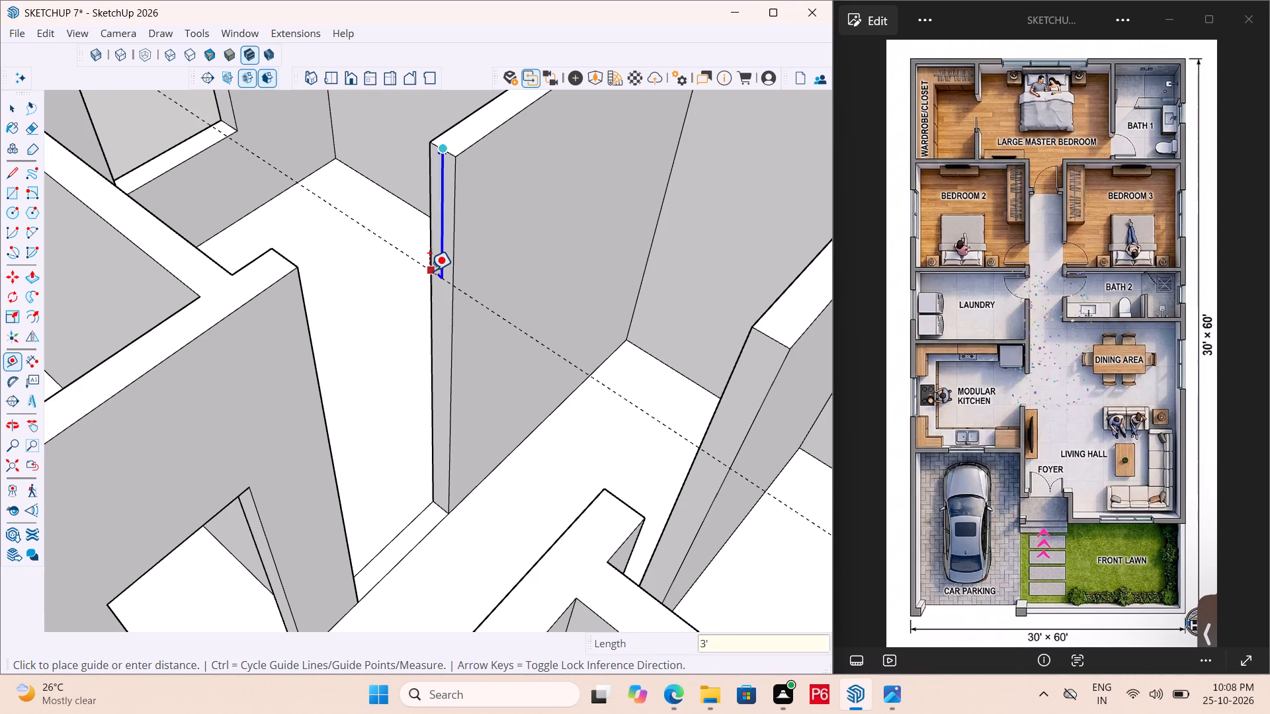
{"action": "key", "text": "shift+quotedbl"}
{"action": "key", "text": "Return"}
Draw lines along the guide across one jamb face of the Bedroom 2 opening and one of the Bedroom 3 opening.
{"action": "key", "text": "l"}
{"action": "scroll", "coordinate": [444, 297], "scroll_direction": "up", "scroll_amount": 3}
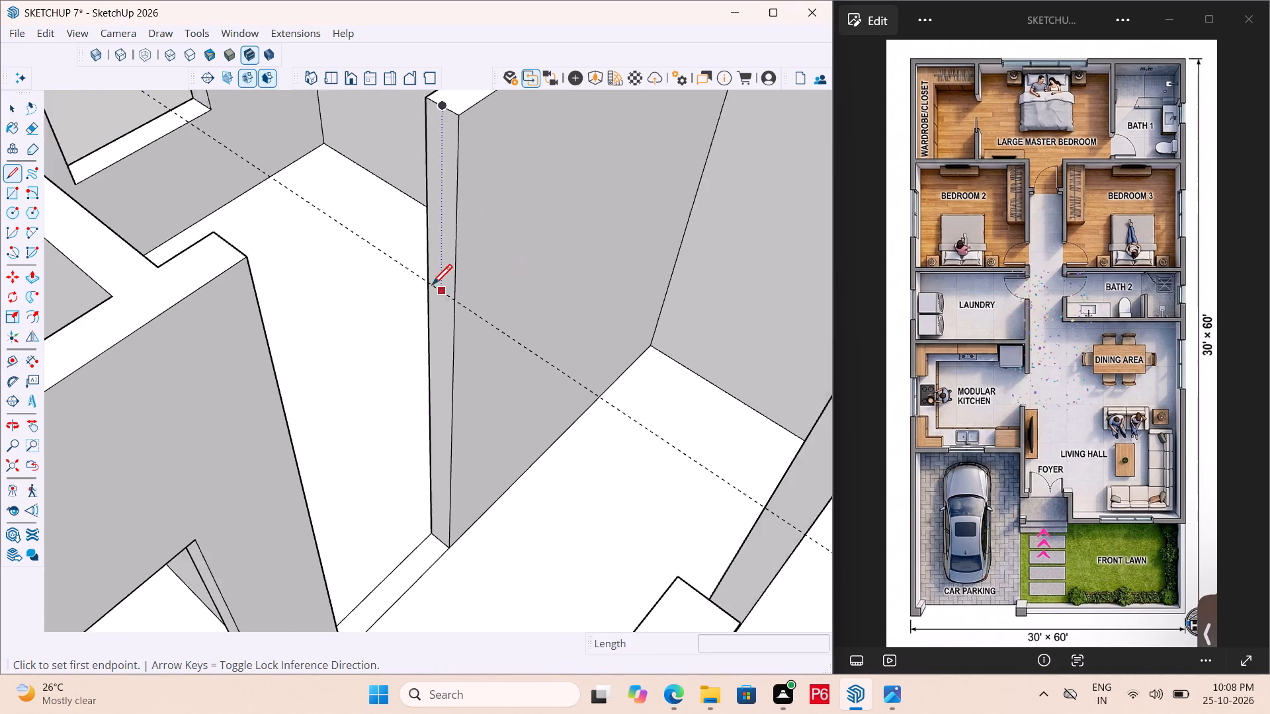
{"action": "left_click", "coordinate": [429, 281]}
{"action": "left_click_drag", "start_coordinate": [457, 299], "coordinate": [445, 290]}
{"action": "scroll", "coordinate": [329, 230], "scroll_direction": "down", "scroll_amount": 5}
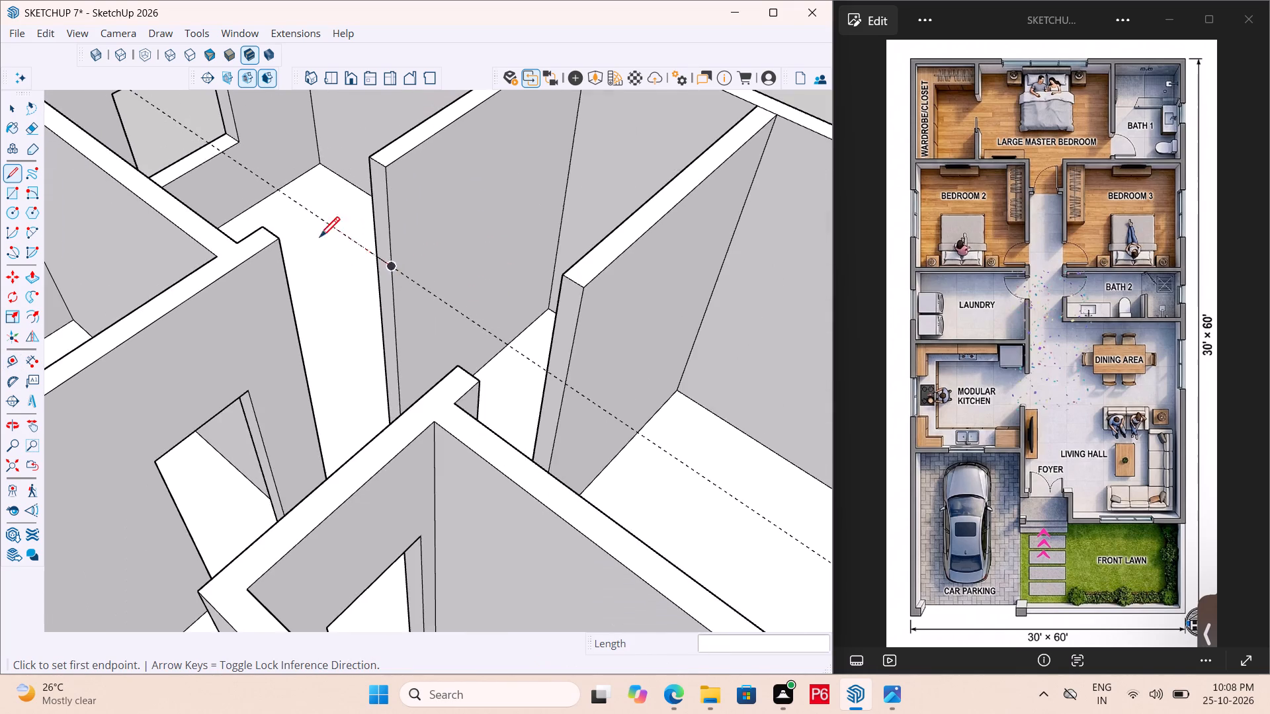
{"action": "scroll", "coordinate": [566, 352], "scroll_direction": "up", "scroll_amount": 4}
{"action": "left_click", "coordinate": [536, 383]}
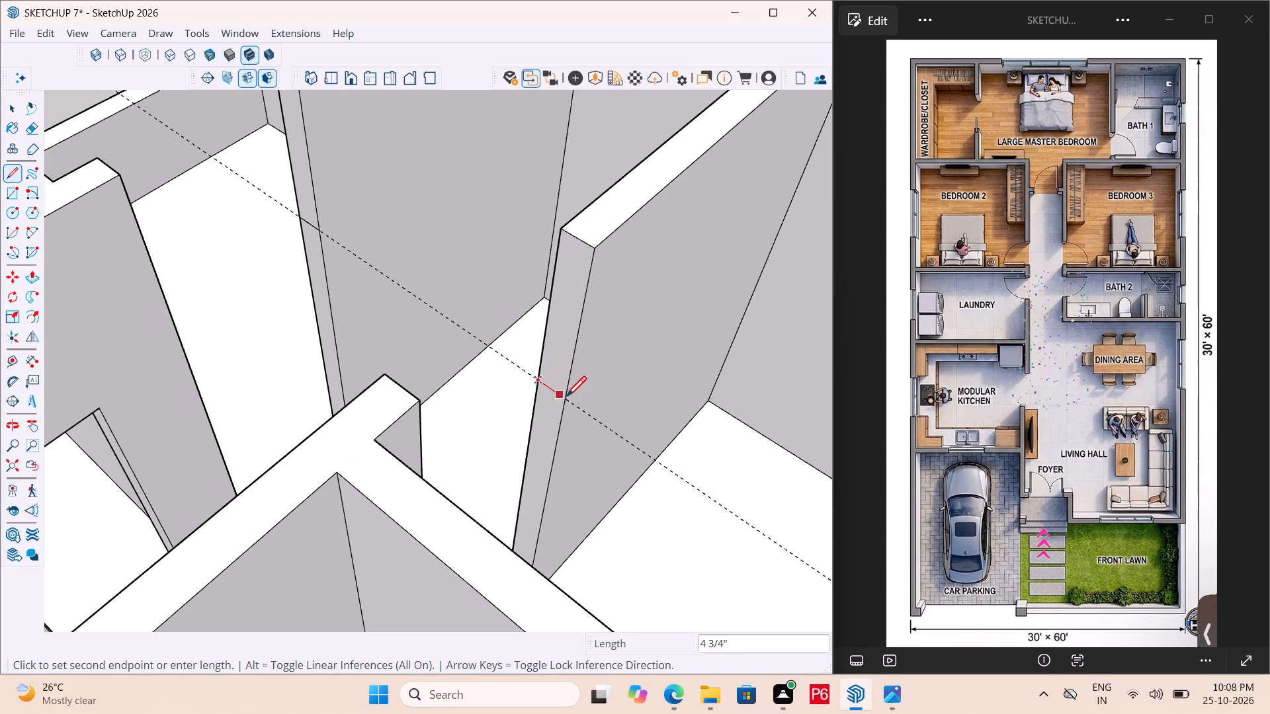
{"action": "left_click", "coordinate": [566, 399]}
Extend the upper jamb faces 3' across the Bedroom 2 and Bedroom 3 openings to close the wall above both doors.
{"action": "scroll", "coordinate": [572, 410], "scroll_direction": "down", "scroll_amount": 3}
{"action": "key", "text": "space"}
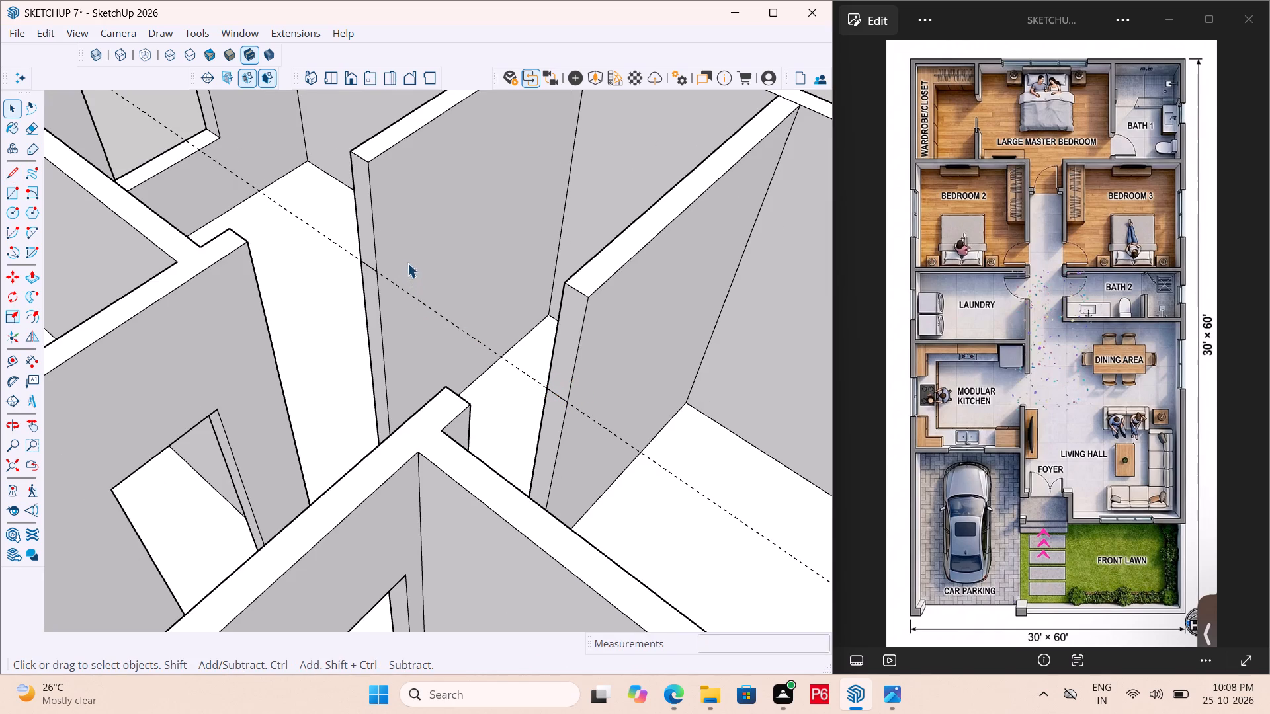
{"action": "key", "text": "p"}
{"action": "left_click", "coordinate": [370, 233]}
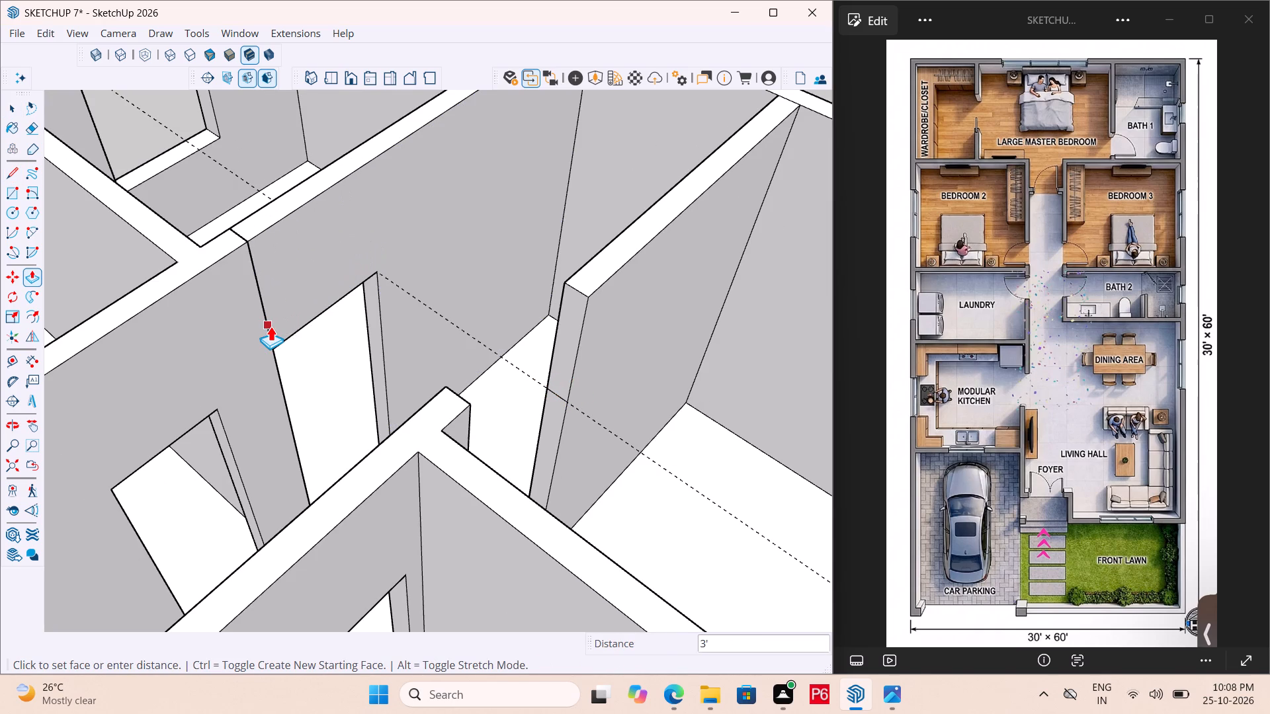
{"action": "left_click", "coordinate": [271, 326]}
{"action": "double_click", "coordinate": [560, 340]}
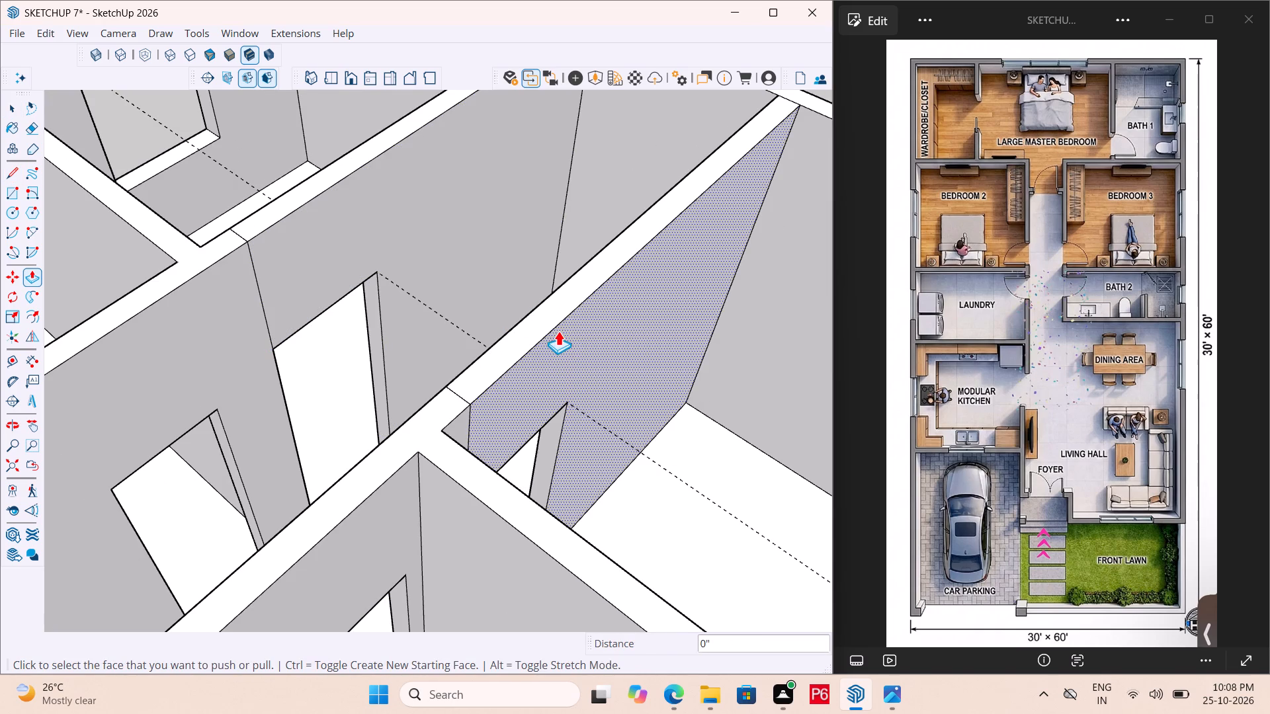
Erase the horizontal door-height guide running through both bedroom openings.
{"action": "key", "text": "e"}
{"action": "left_click", "coordinate": [660, 471]}
{"action": "left_click_drag", "start_coordinate": [657, 459], "coordinate": [658, 468]}
{"action": "left_click", "coordinate": [658, 468]}
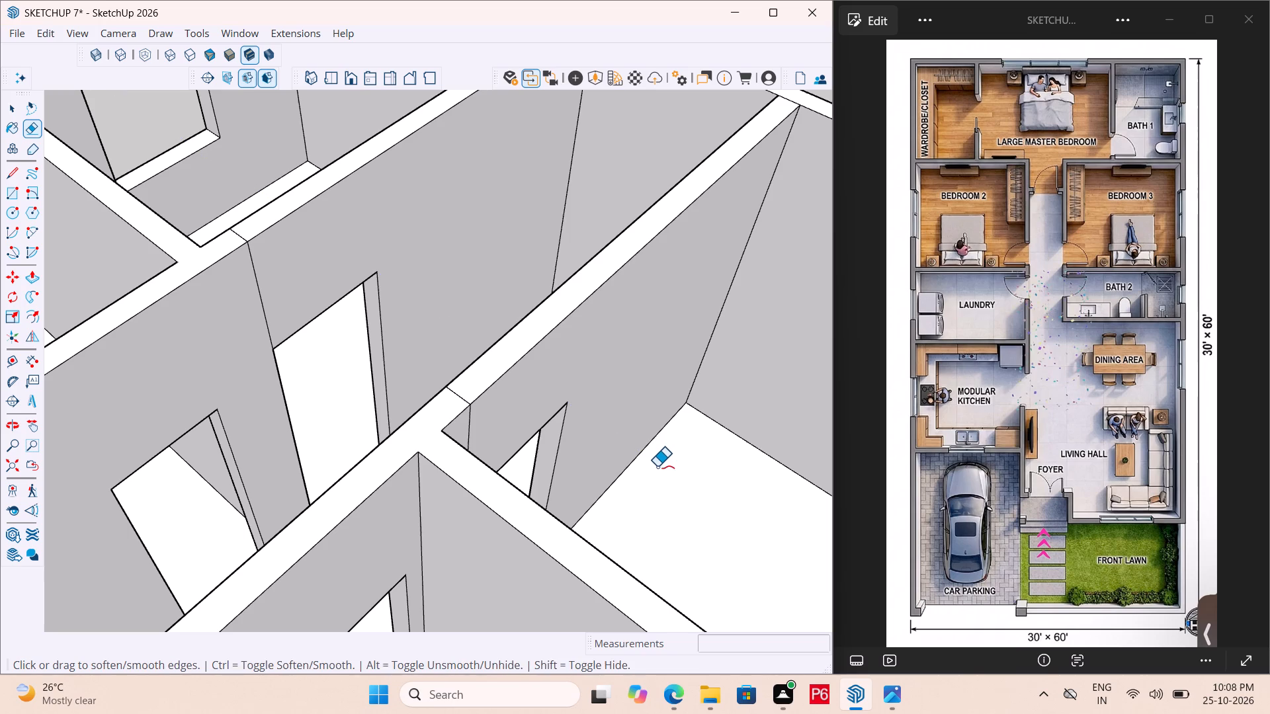
Save the model with the new Bedroom 2 and Bedroom 3 door openings.
{"action": "key", "text": "ctrl+s"}
{"action": "key", "text": "ctrl+s"}
{"action": "key", "text": "ctrl+s"}
{"action": "key", "text": "ctrl+s"}
{"action": "key", "text": "ctrl+s"}
Erase the leftover seam lines across the corridor wall tops and down the wall faces beside the door openings.
{"action": "middle_click_drag", "start_coordinate": [500, 427], "coordinate": [278, 425]}
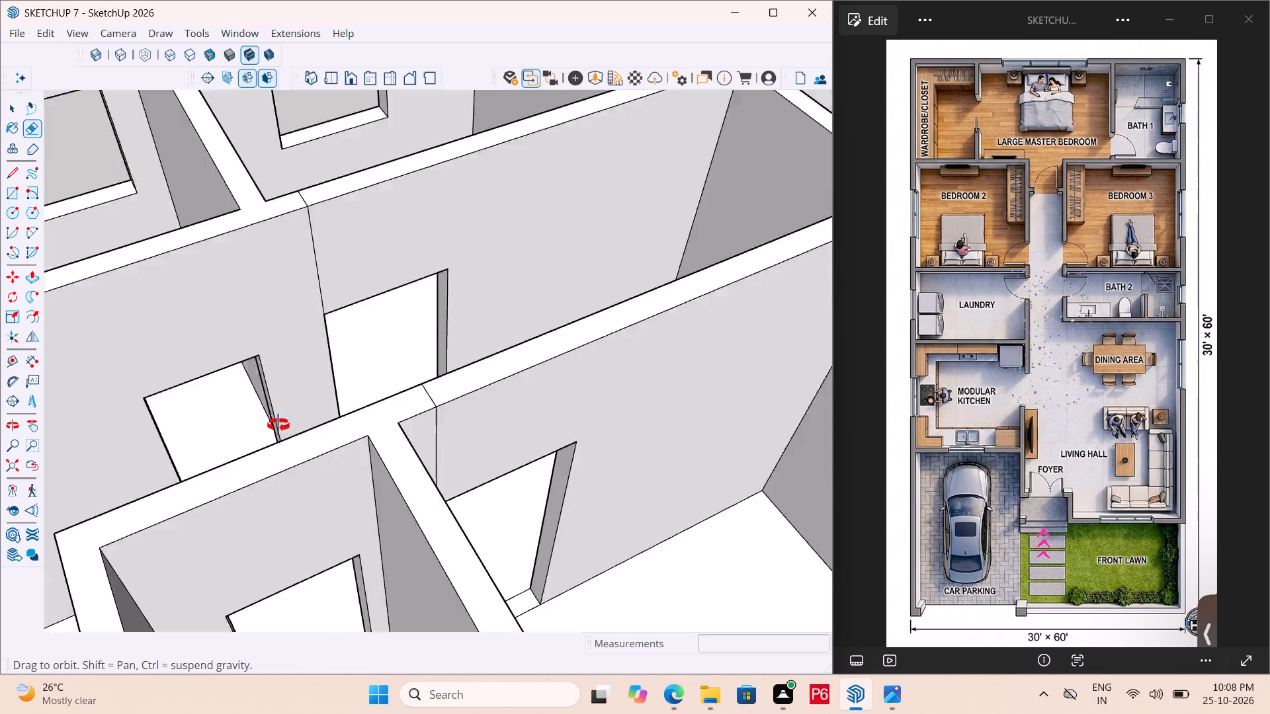
{"action": "middle_click_drag", "start_coordinate": [278, 425], "coordinate": [116, 420]}
{"action": "left_click", "coordinate": [380, 426]}
{"action": "scroll", "coordinate": [377, 389], "scroll_direction": "up", "scroll_amount": 3}
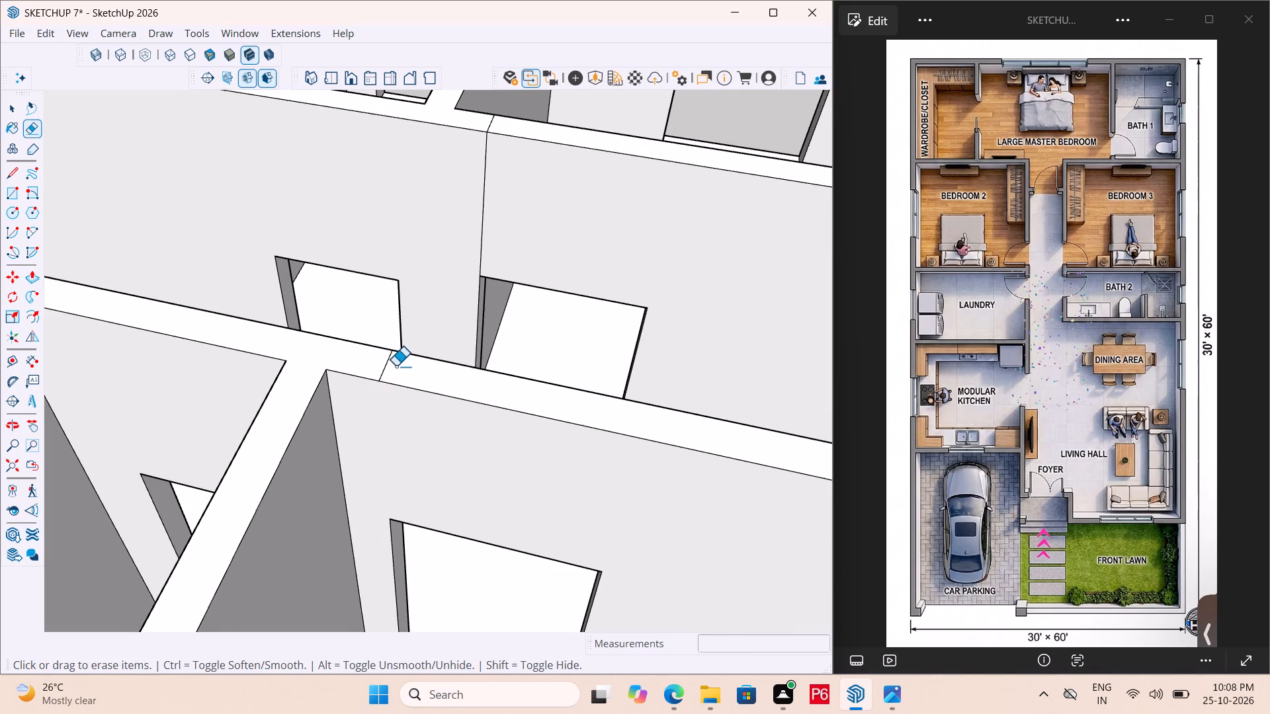
{"action": "left_click_drag", "start_coordinate": [378, 364], "coordinate": [394, 365]}
{"action": "left_click_drag", "start_coordinate": [470, 219], "coordinate": [496, 194]}
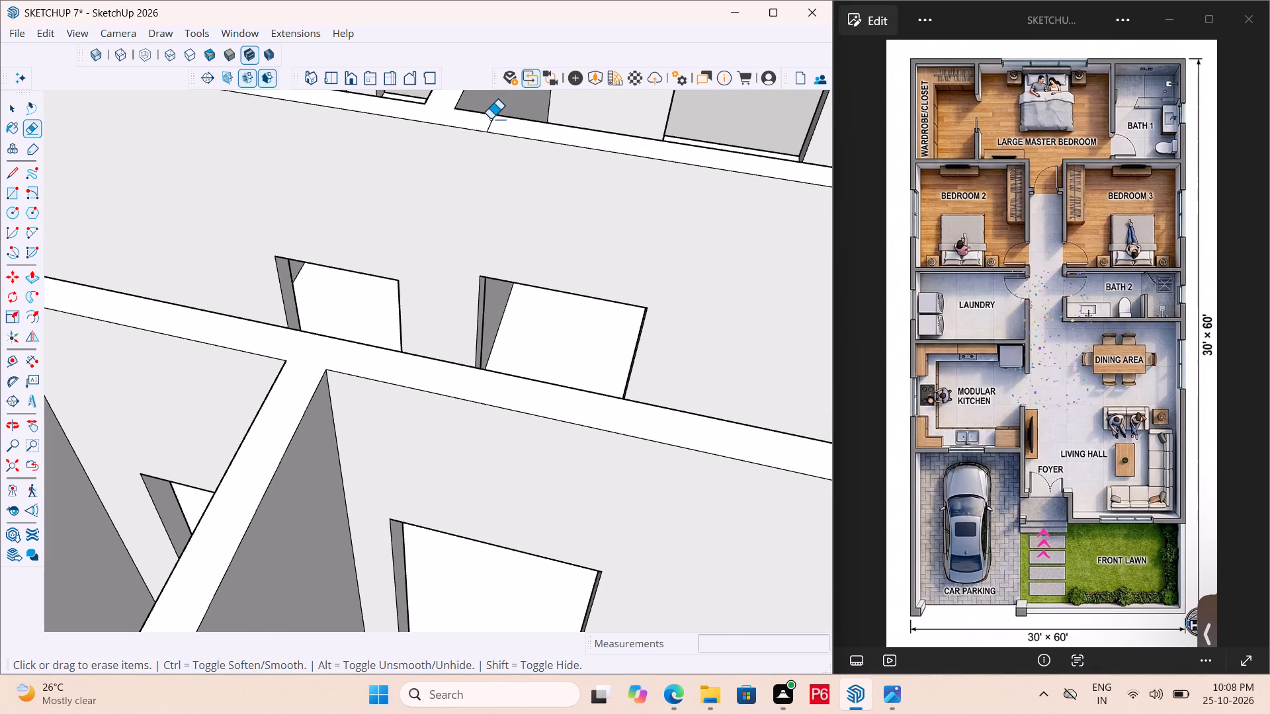
{"action": "left_click", "coordinate": [490, 119]}
{"action": "scroll", "coordinate": [347, 337], "scroll_direction": "down", "scroll_amount": 6}
{"action": "middle_click_drag", "start_coordinate": [279, 434], "coordinate": [1255, 350]}
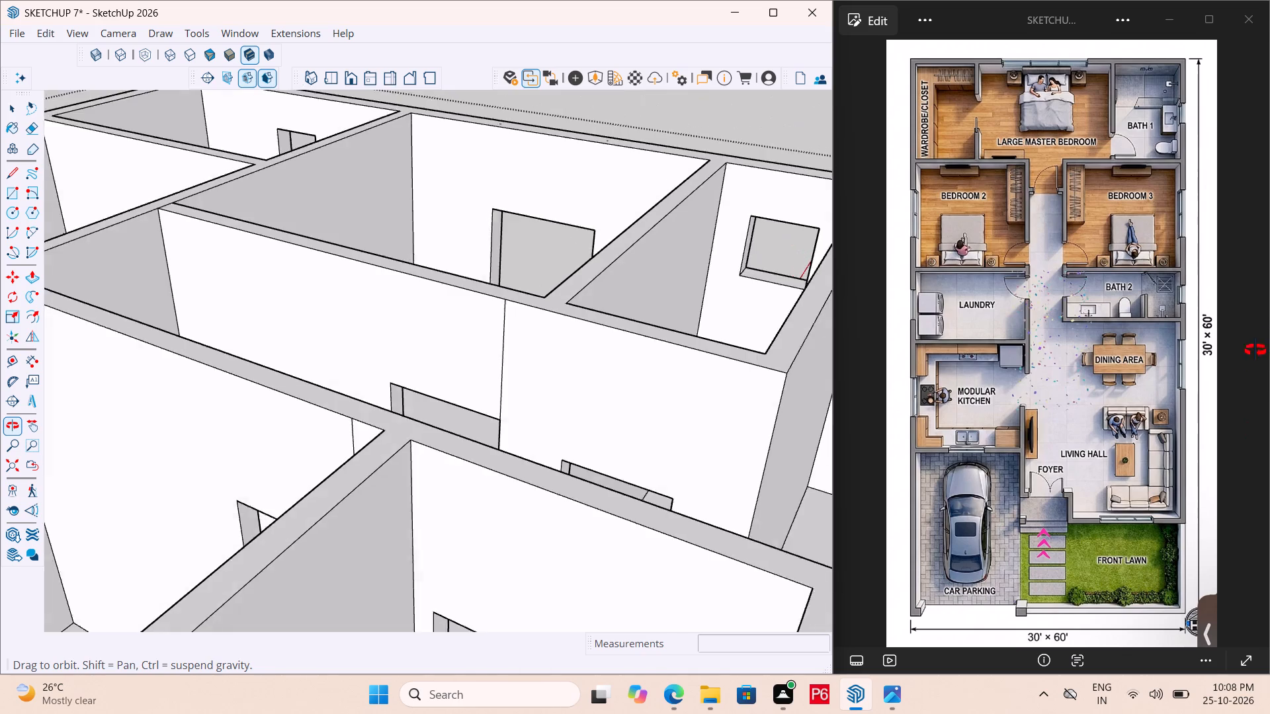
{"action": "middle_click_drag", "start_coordinate": [1255, 350], "coordinate": [1269, 417]}
{"action": "middle_click_drag", "start_coordinate": [576, 506], "coordinate": [610, 506]}
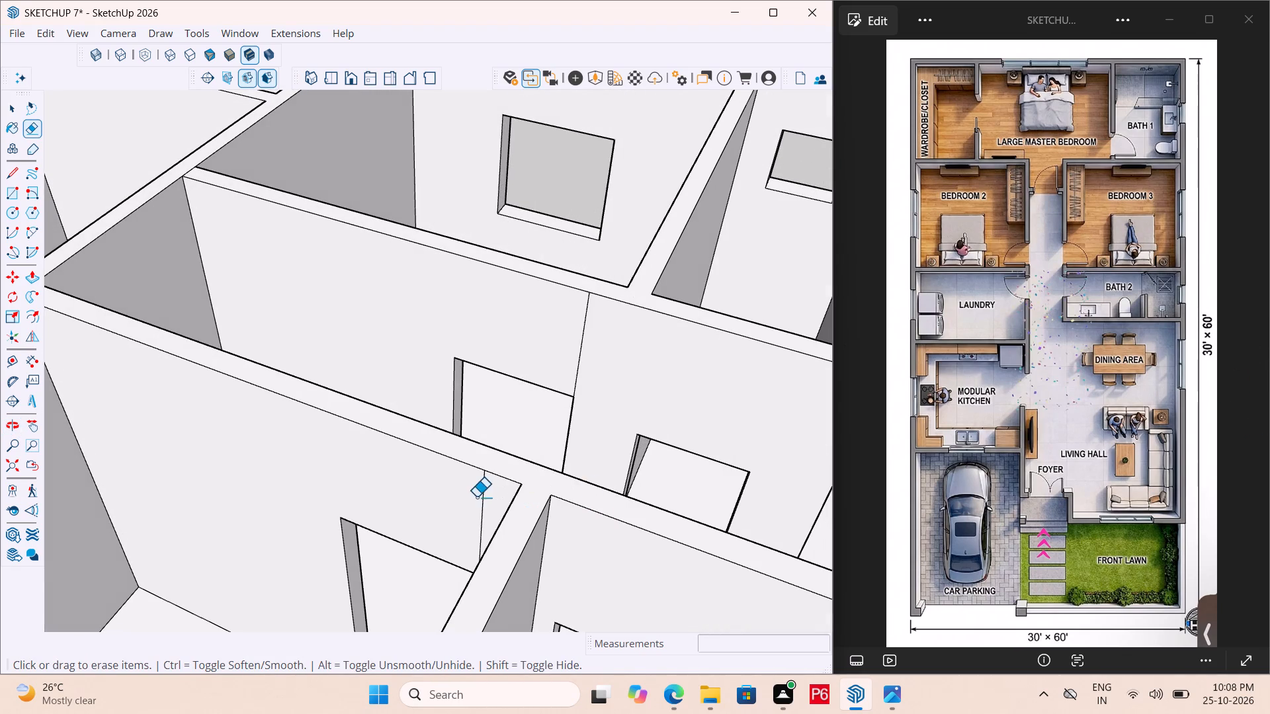
{"action": "left_click", "coordinate": [482, 494]}
{"action": "left_click", "coordinate": [581, 347]}
{"action": "scroll", "coordinate": [297, 423], "scroll_direction": "down", "scroll_amount": 6}
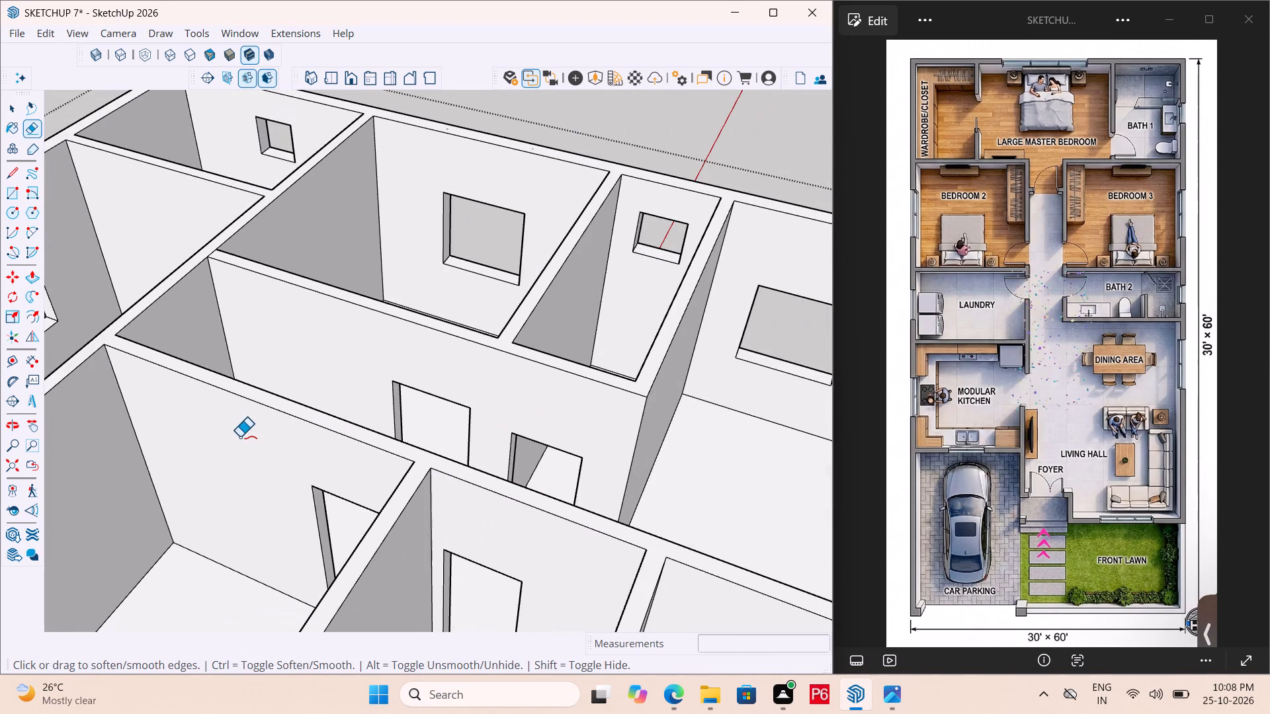
Save the model with the cleaned-up corridor walls.
{"action": "key", "text": "ctrl+s"}
{"action": "key", "text": "ctrl+s"}
{"action": "key", "text": "ctrl+s"}
{"action": "key", "text": "ctrl+s"}
{"action": "key", "text": "ctrl+s"}
{"action": "key", "text": "ctrl+s"}
{"action": "key", "text": "ctrl+s"}
{"action": "key", "text": "ctrl+s"}
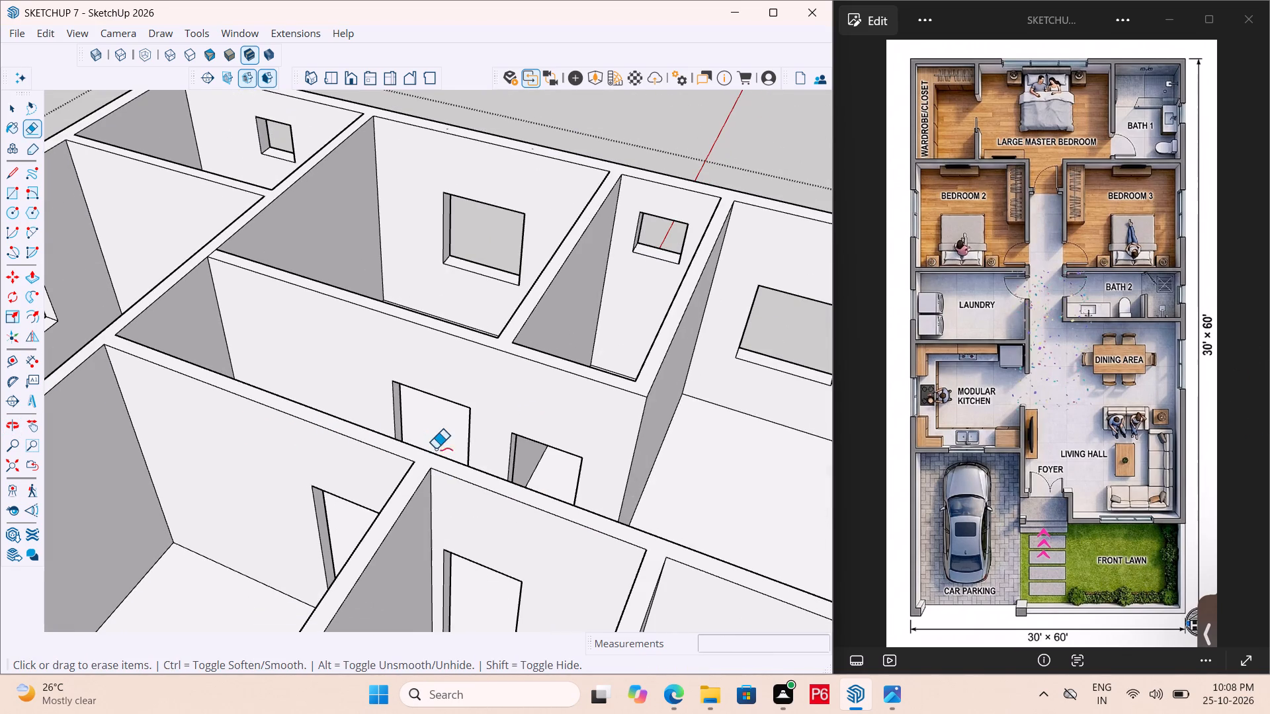
{"action": "key", "text": "ctrl+s"}
{"action": "key", "text": "ctrl+s"}
{"action": "key", "text": "ctrl+s"}
{"action": "key", "text": "ctrl+s"}
{"action": "key", "text": "ctrl+s"}
Draw two 6" lines across the wall top between the corridor and master bedroom, continuing the inner faces of both corridor walls.
{"action": "scroll", "coordinate": [441, 403], "scroll_direction": "down", "scroll_amount": 6}
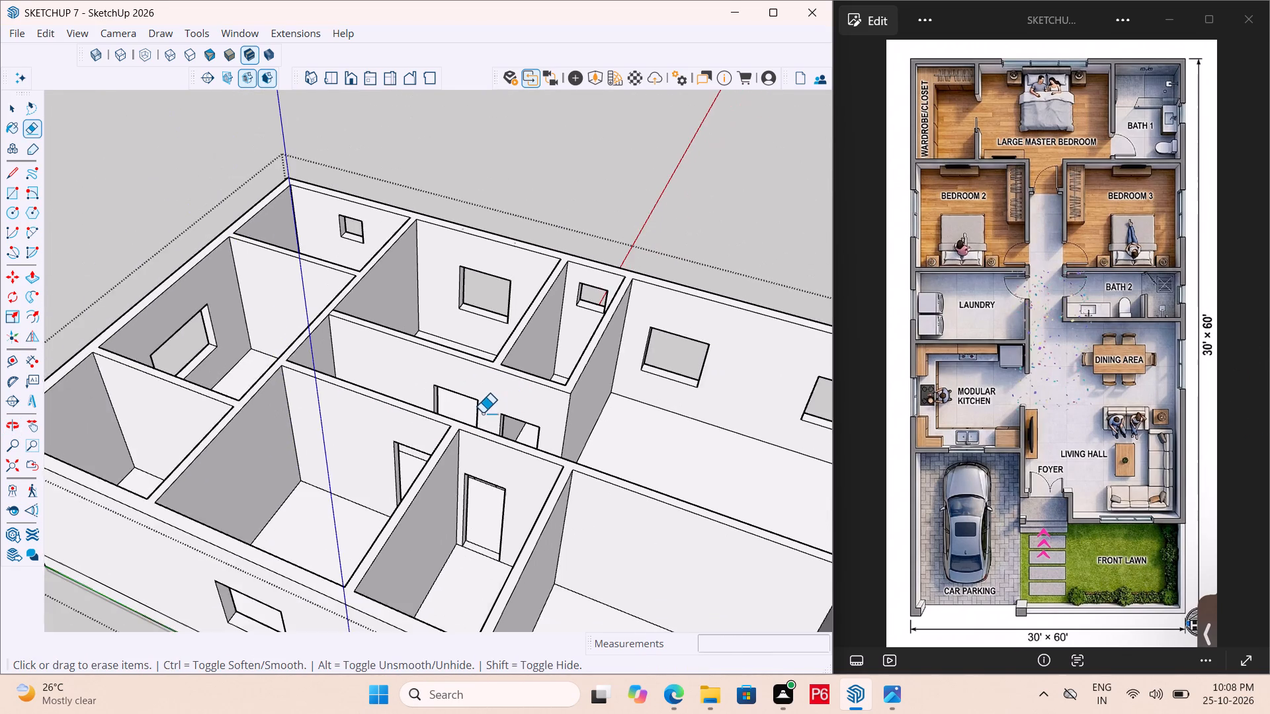
{"action": "scroll", "coordinate": [474, 417], "scroll_direction": "down", "scroll_amount": 3}
{"action": "middle_click_drag", "start_coordinate": [477, 444], "coordinate": [313, 456]}
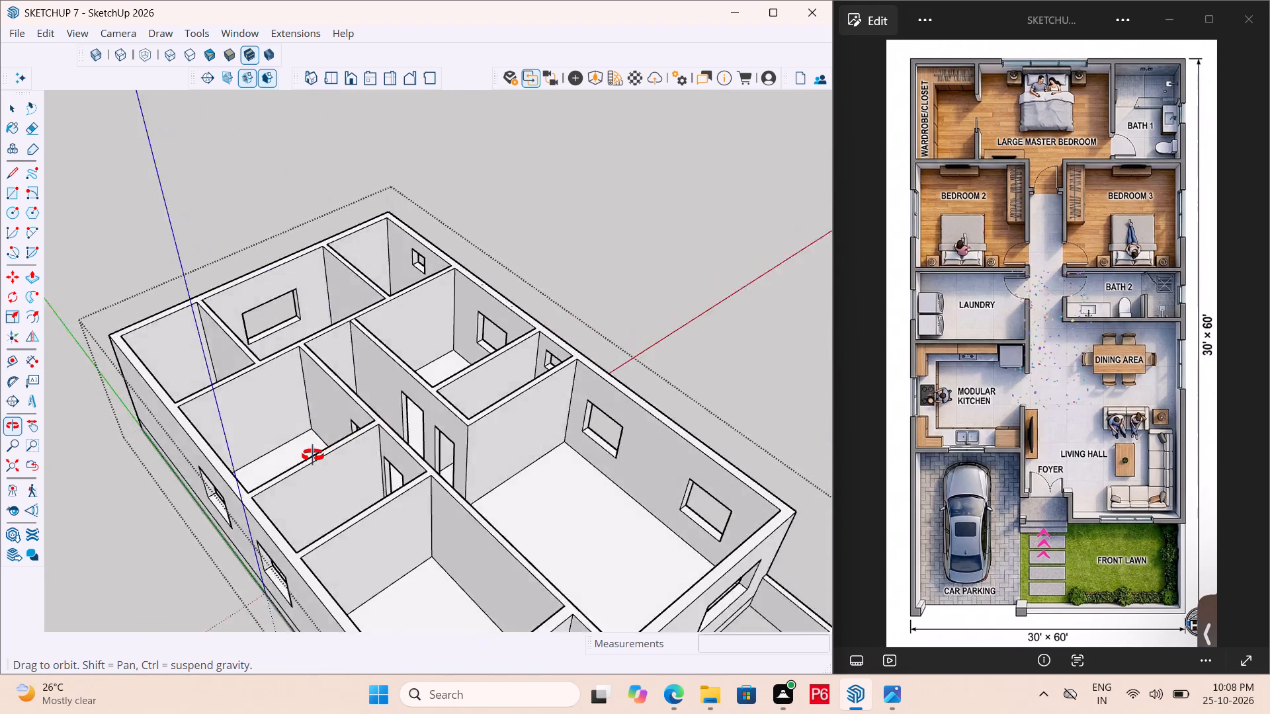
{"action": "middle_click_drag", "start_coordinate": [313, 456], "coordinate": [216, 509]}
{"action": "middle_click_drag", "start_coordinate": [342, 370], "coordinate": [257, 373]}
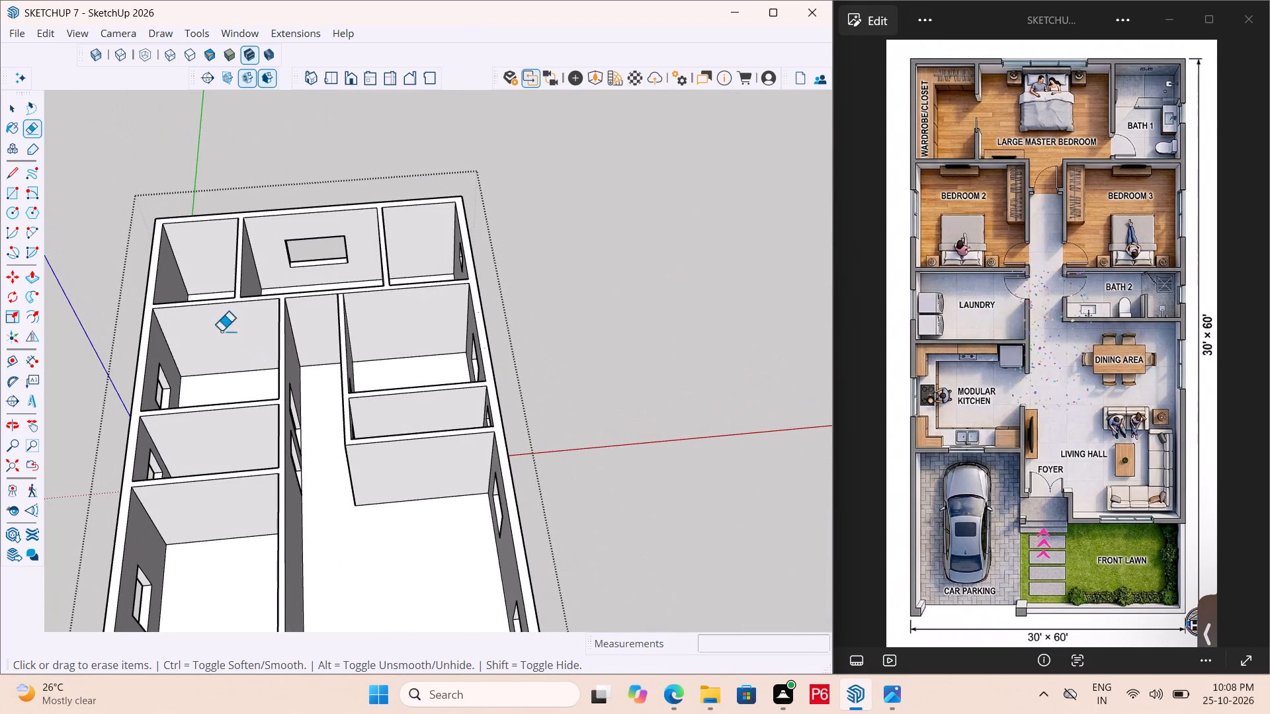
{"action": "scroll", "coordinate": [218, 313], "scroll_direction": "up", "scroll_amount": 4}
{"action": "scroll", "coordinate": [312, 294], "scroll_direction": "up", "scroll_amount": 2}
{"action": "middle_click_drag", "start_coordinate": [360, 290], "coordinate": [342, 432]}
{"action": "scroll", "coordinate": [361, 342], "scroll_direction": "down", "scroll_amount": 5}
{"action": "scroll", "coordinate": [372, 454], "scroll_direction": "up", "scroll_amount": 6}
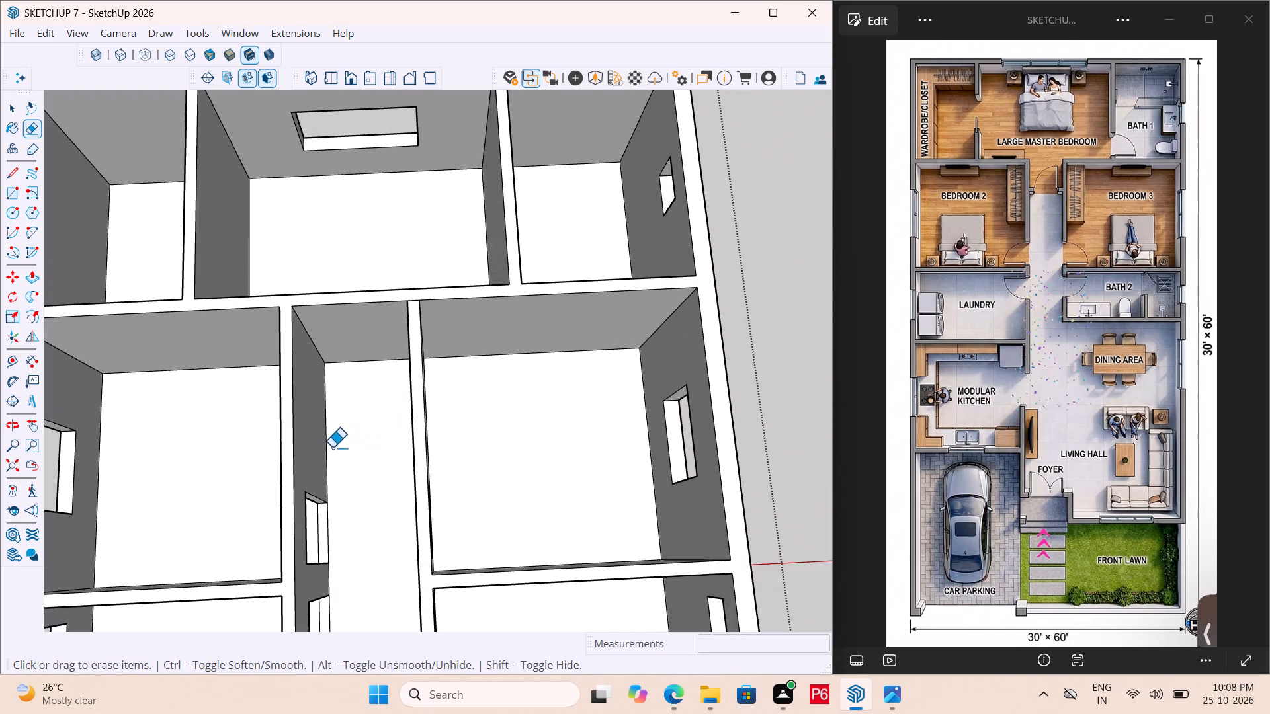
{"action": "middle_click_drag", "start_coordinate": [327, 442], "coordinate": [292, 405]}
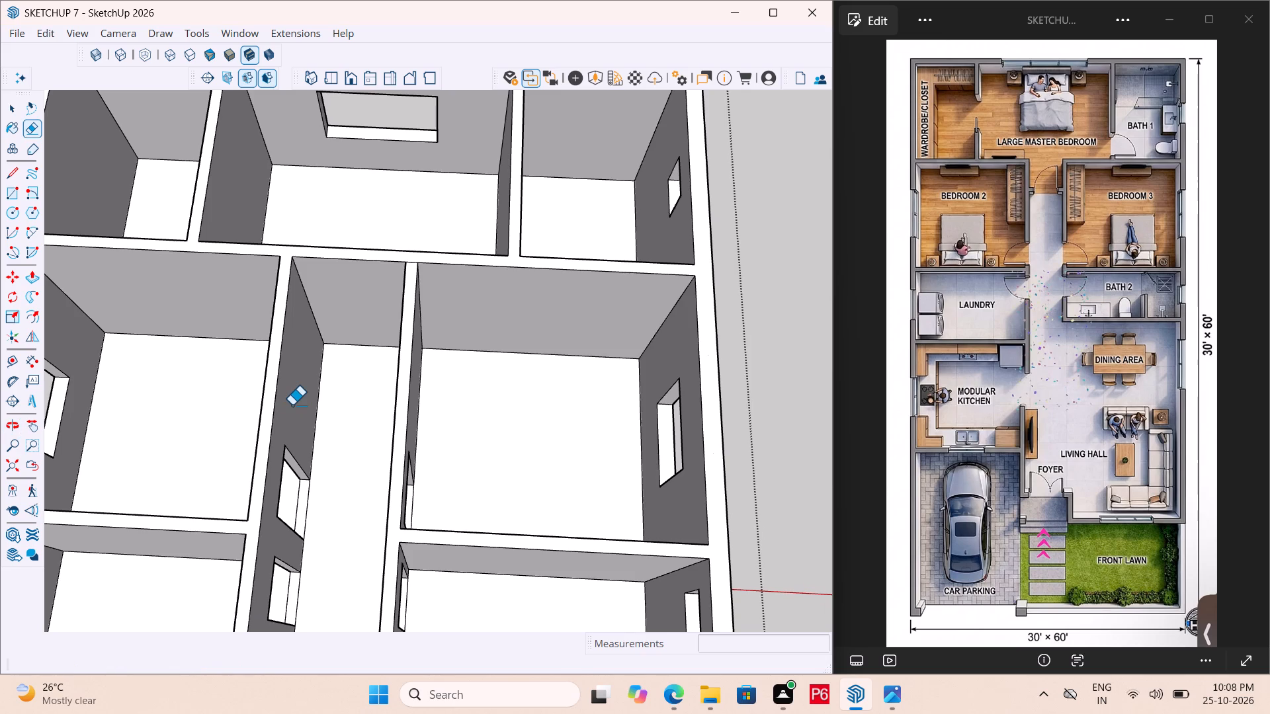
{"action": "scroll", "coordinate": [317, 284], "scroll_direction": "up", "scroll_amount": 3}
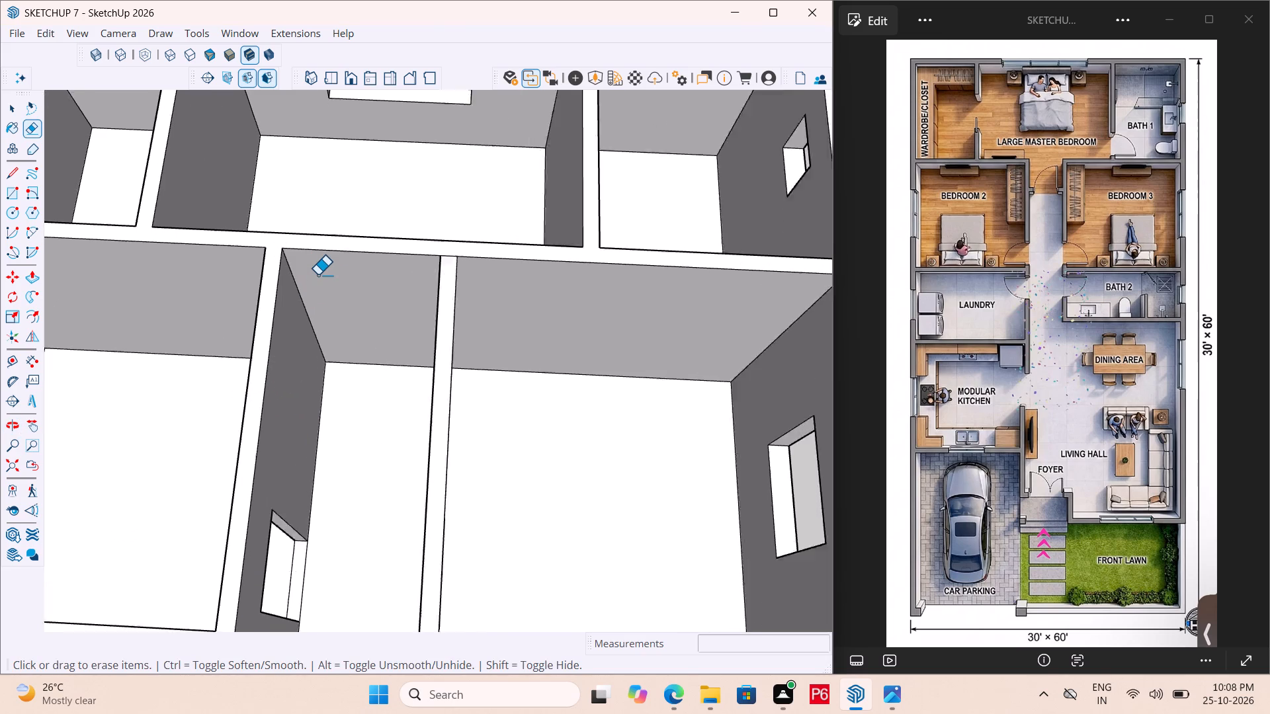
{"action": "scroll", "coordinate": [317, 275], "scroll_direction": "up", "scroll_amount": 3}
{"action": "key", "text": "l"}
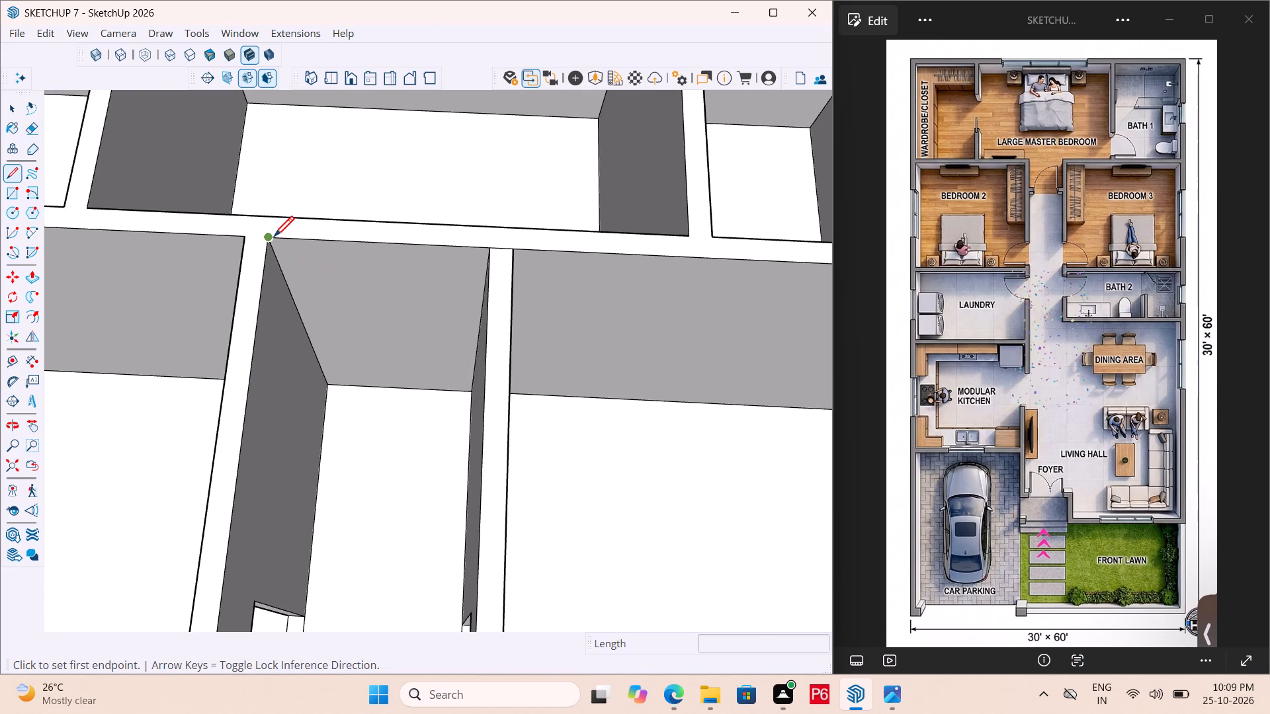
{"action": "left_click", "coordinate": [273, 239]}
{"action": "left_click", "coordinate": [273, 220]}
{"action": "left_click_drag", "start_coordinate": [489, 249], "coordinate": [495, 229]}
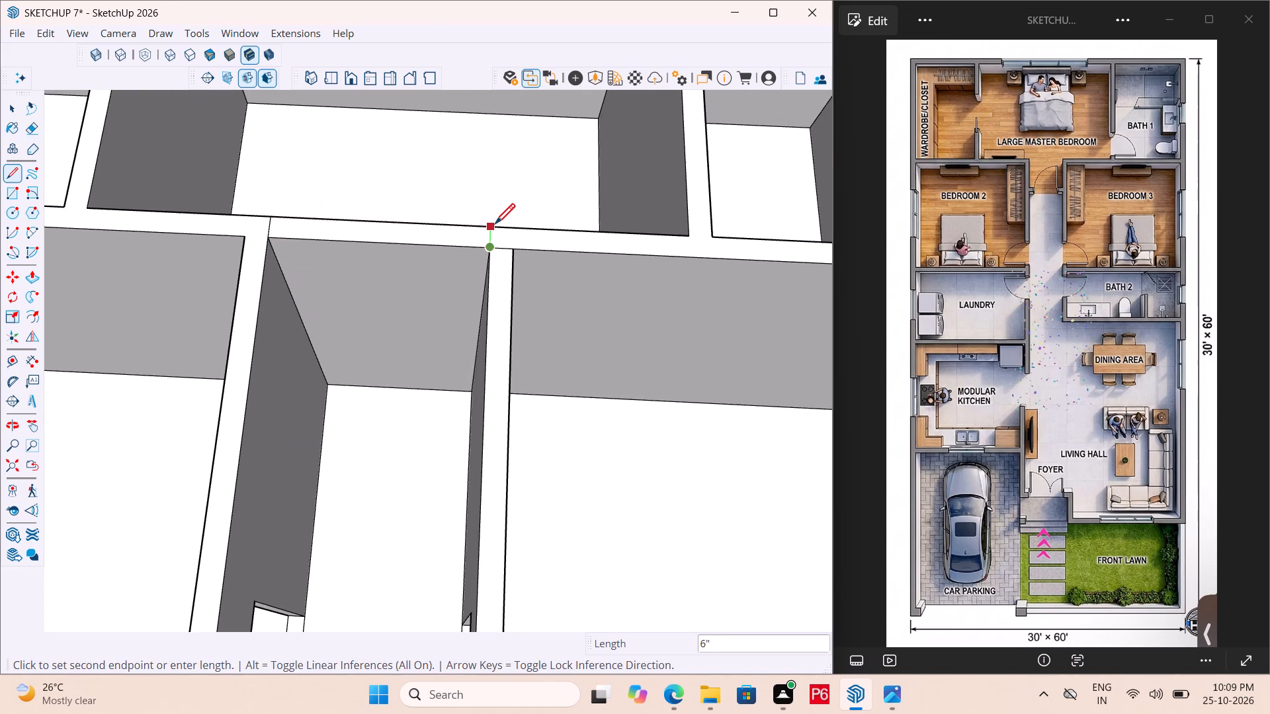
{"action": "left_click", "coordinate": [495, 224]}
Pull the corridor's end wall face about 3' 6 7/8" into the corridor.
{"action": "key", "text": "space"}
{"action": "left_click", "coordinate": [456, 237]}
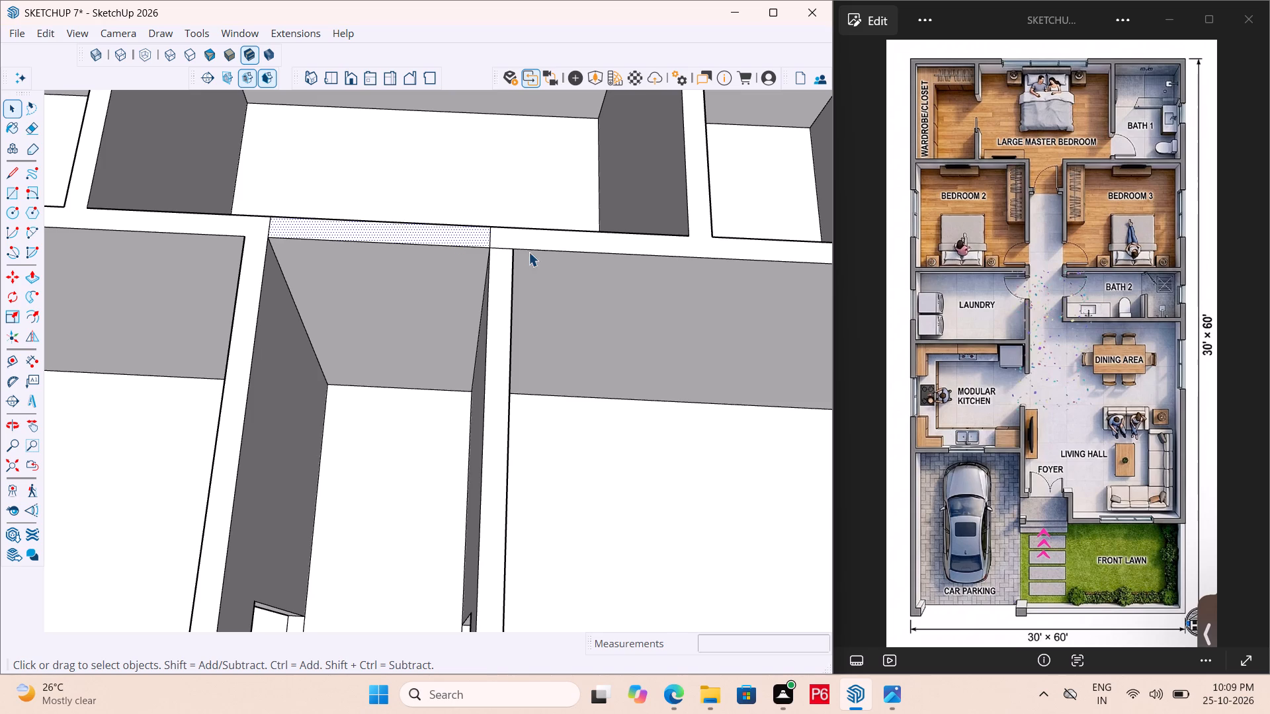
{"action": "middle_click_drag", "start_coordinate": [529, 270], "coordinate": [543, 251]}
{"action": "key", "text": "p"}
{"action": "key", "text": "space"}
{"action": "left_click", "coordinate": [404, 269]}
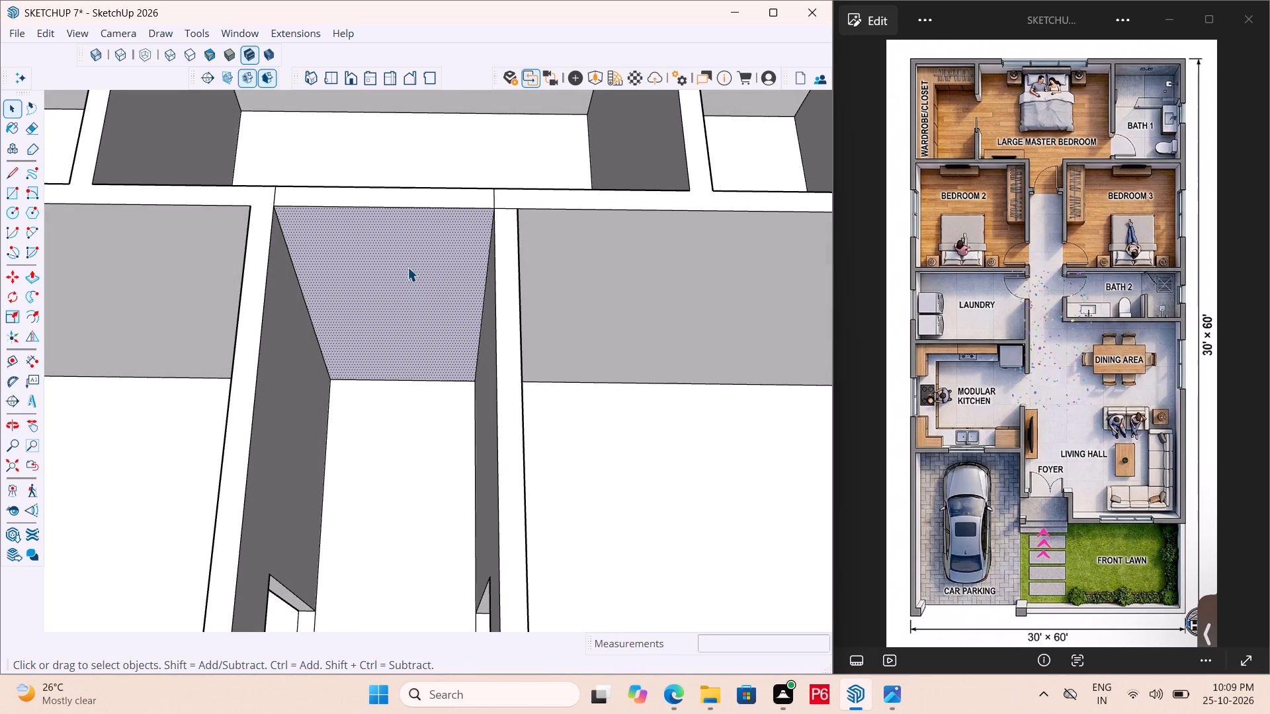
{"action": "key", "text": "p"}
{"action": "left_click", "coordinate": [407, 267]}
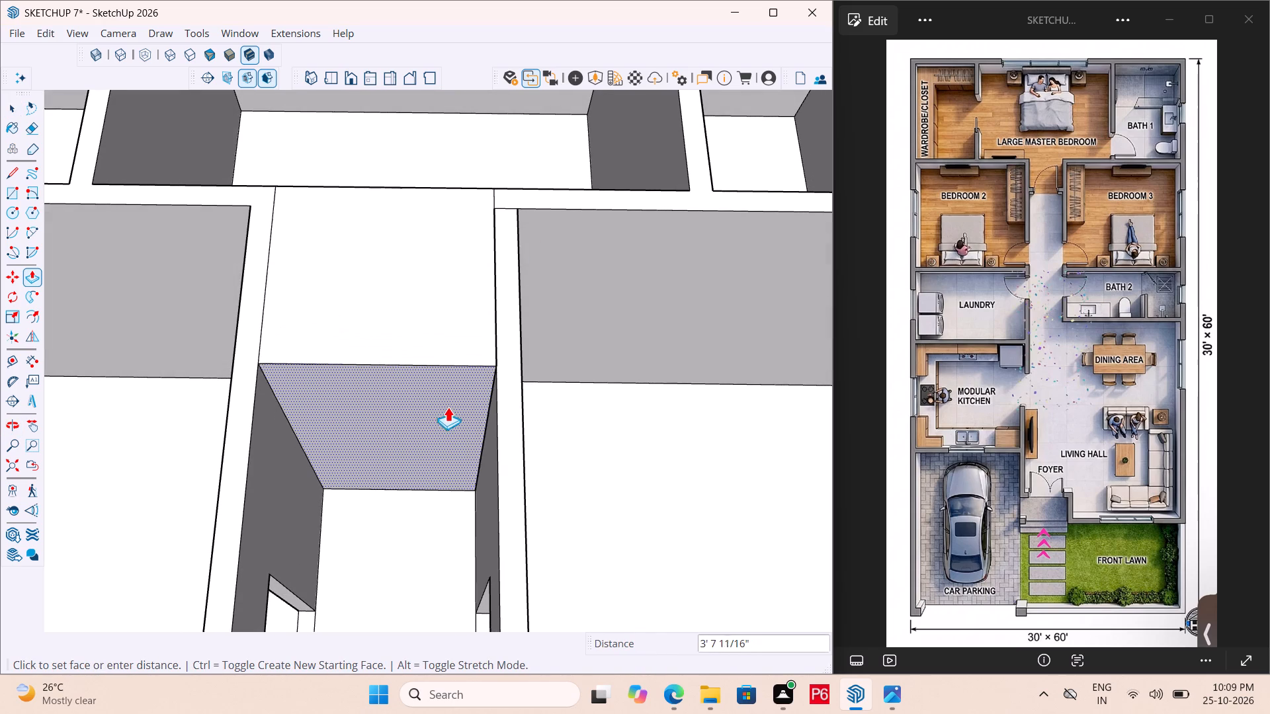
{"action": "left_click", "coordinate": [448, 406]}
Draw two vertical lines from wall top to floor on the master bedroom side, in line with both corridor wall faces.
{"action": "middle_click_drag", "start_coordinate": [608, 370], "coordinate": [0, 468]}
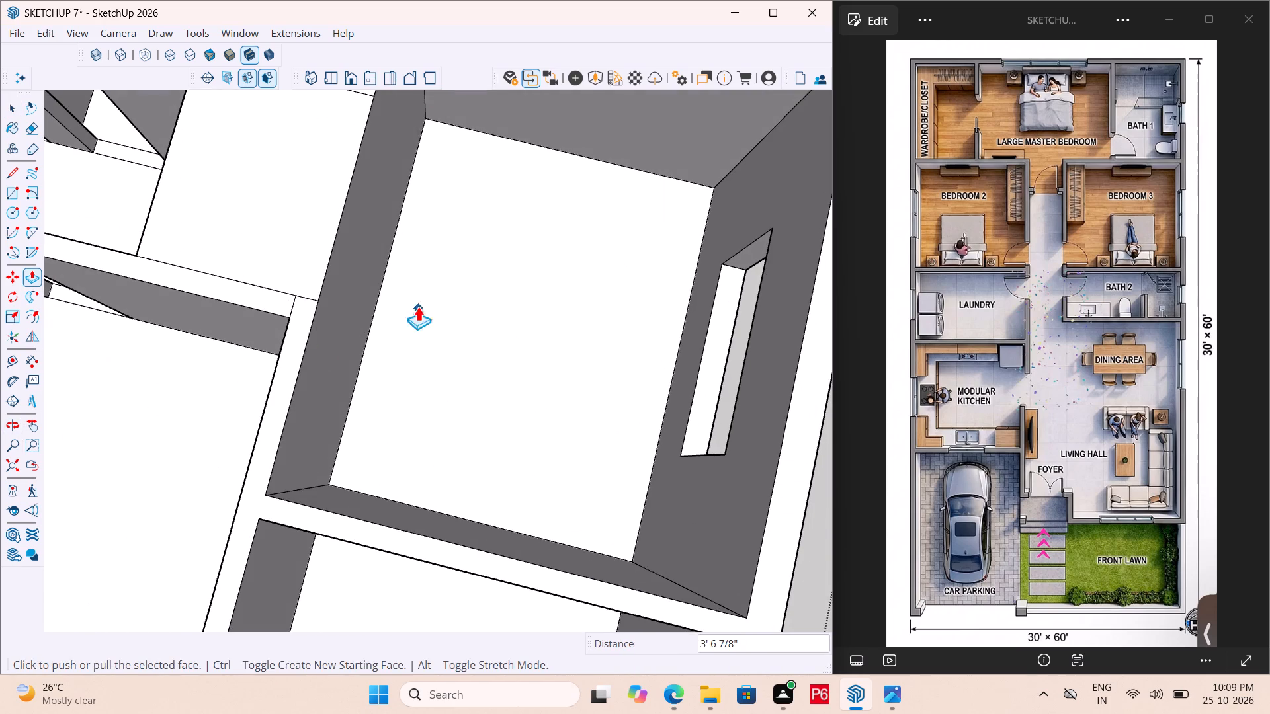
{"action": "middle_click_drag", "start_coordinate": [372, 268], "coordinate": [177, 159]}
{"action": "middle_click_drag", "start_coordinate": [452, 250], "coordinate": [462, 301]}
{"action": "scroll", "coordinate": [323, 407], "scroll_direction": "down", "scroll_amount": 2}
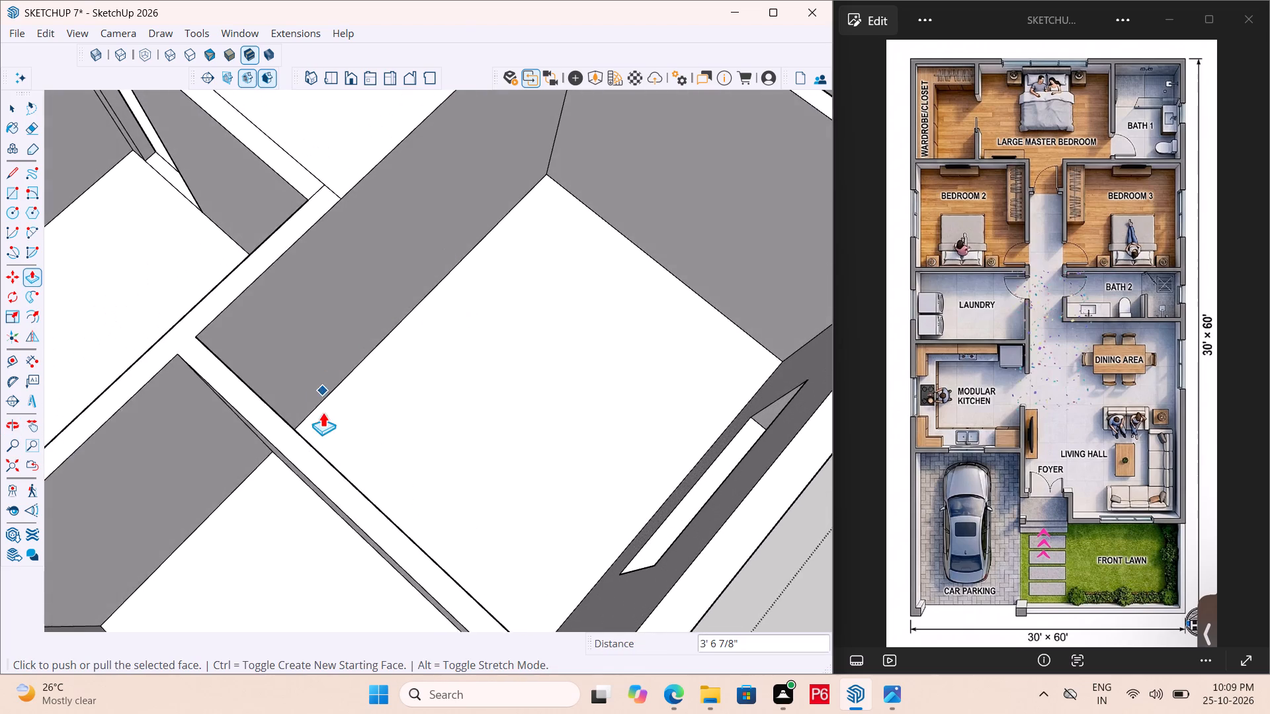
{"action": "scroll", "coordinate": [323, 412], "scroll_direction": "down", "scroll_amount": 3}
{"action": "middle_click_drag", "start_coordinate": [333, 391], "coordinate": [317, 314]}
{"action": "key", "text": "l"}
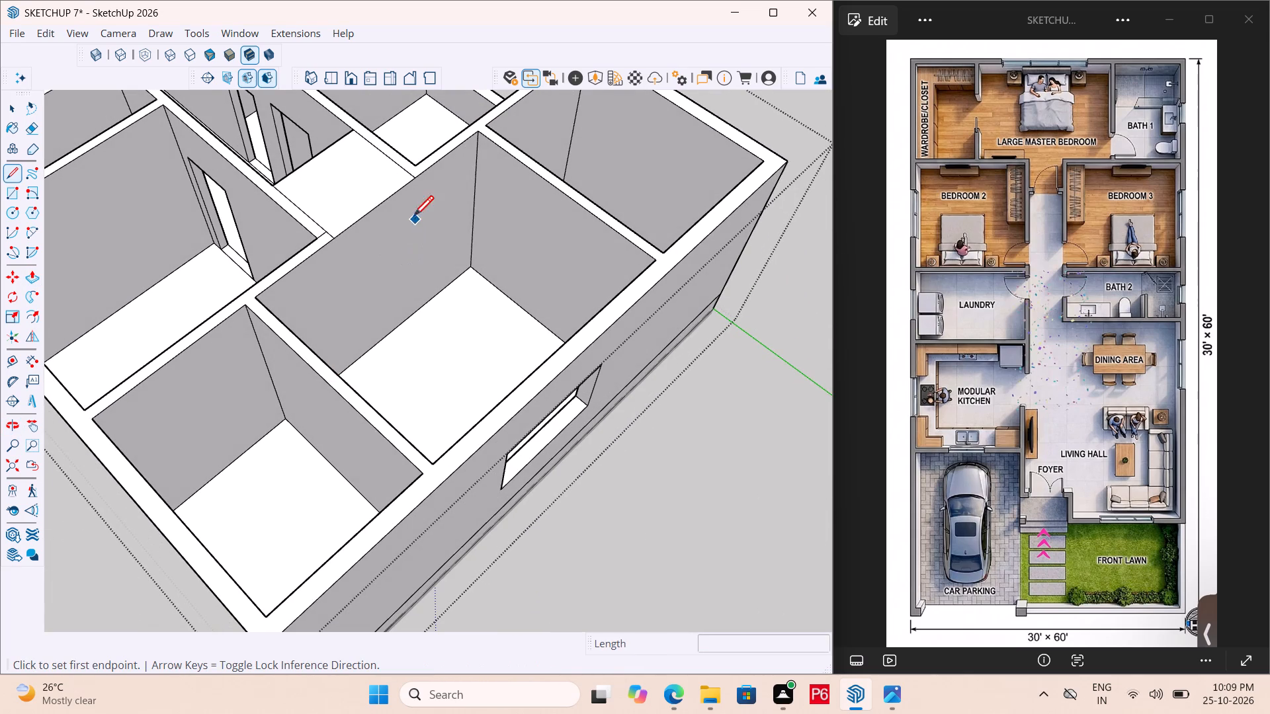
{"action": "left_click", "coordinate": [340, 237]}
{"action": "left_click", "coordinate": [361, 365]}
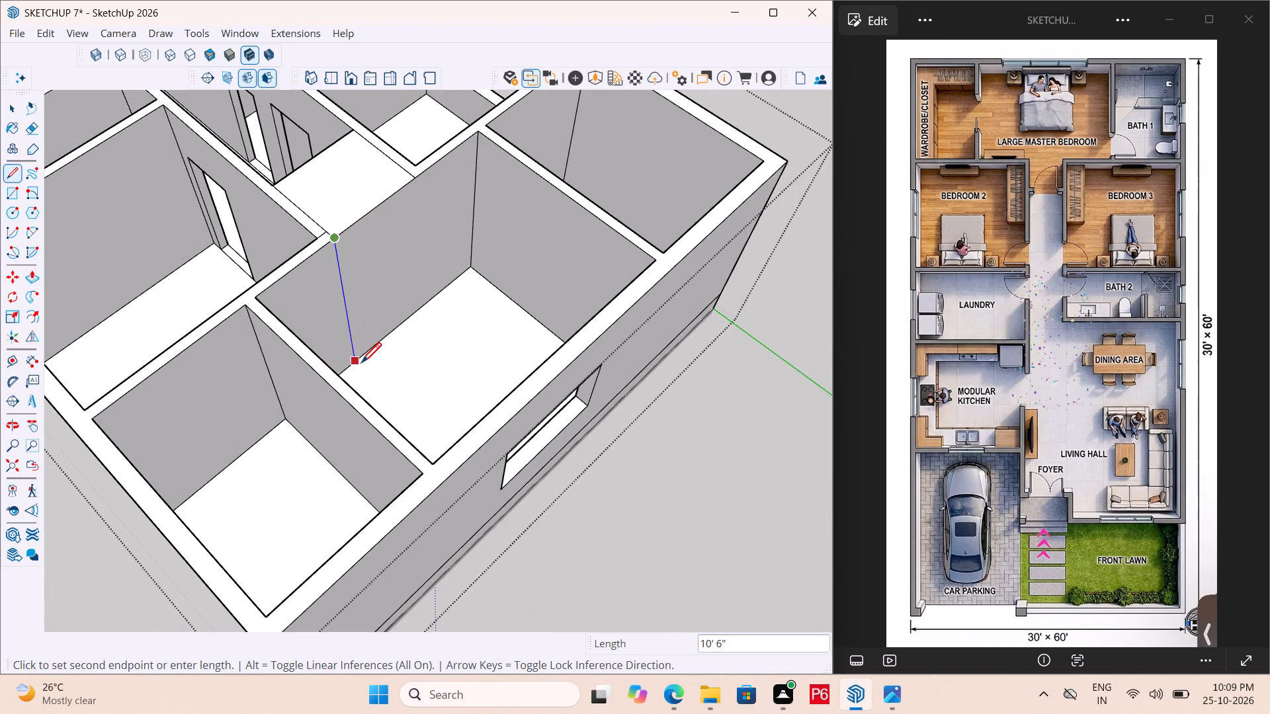
{"action": "left_click", "coordinate": [417, 175]}
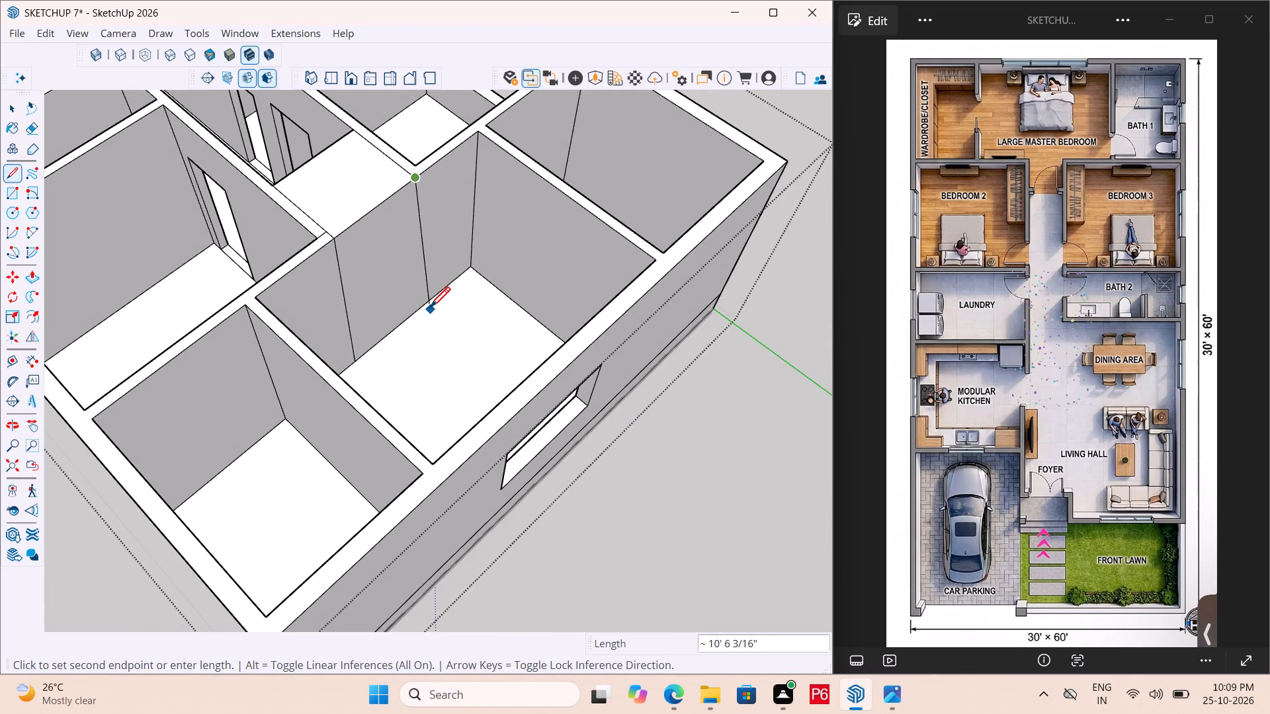
{"action": "left_click", "coordinate": [422, 303]}
Push the master bedroom wall face between the two vertical lines about 3' 5" toward the corridor, forming an entrance recess.
{"action": "key", "text": "space"}
{"action": "key", "text": "p"}
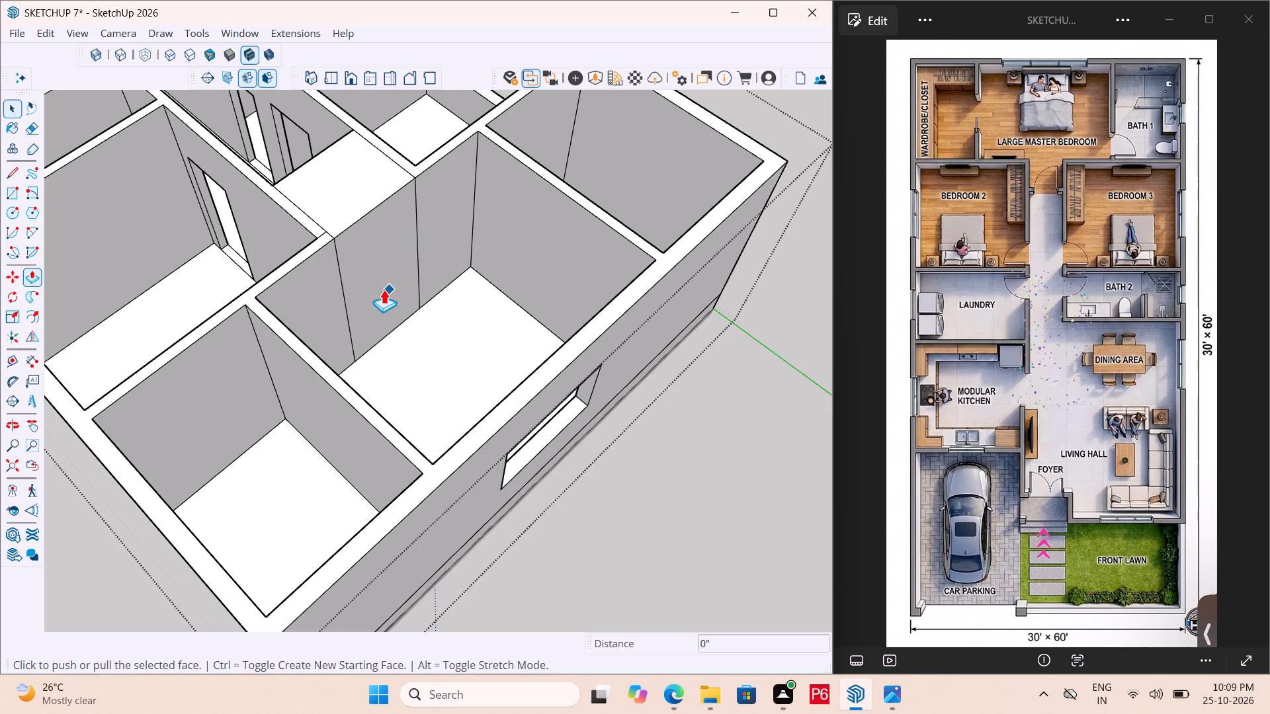
{"action": "left_click", "coordinate": [382, 286]}
{"action": "key", "text": "space"}
{"action": "left_click", "coordinate": [382, 272]}
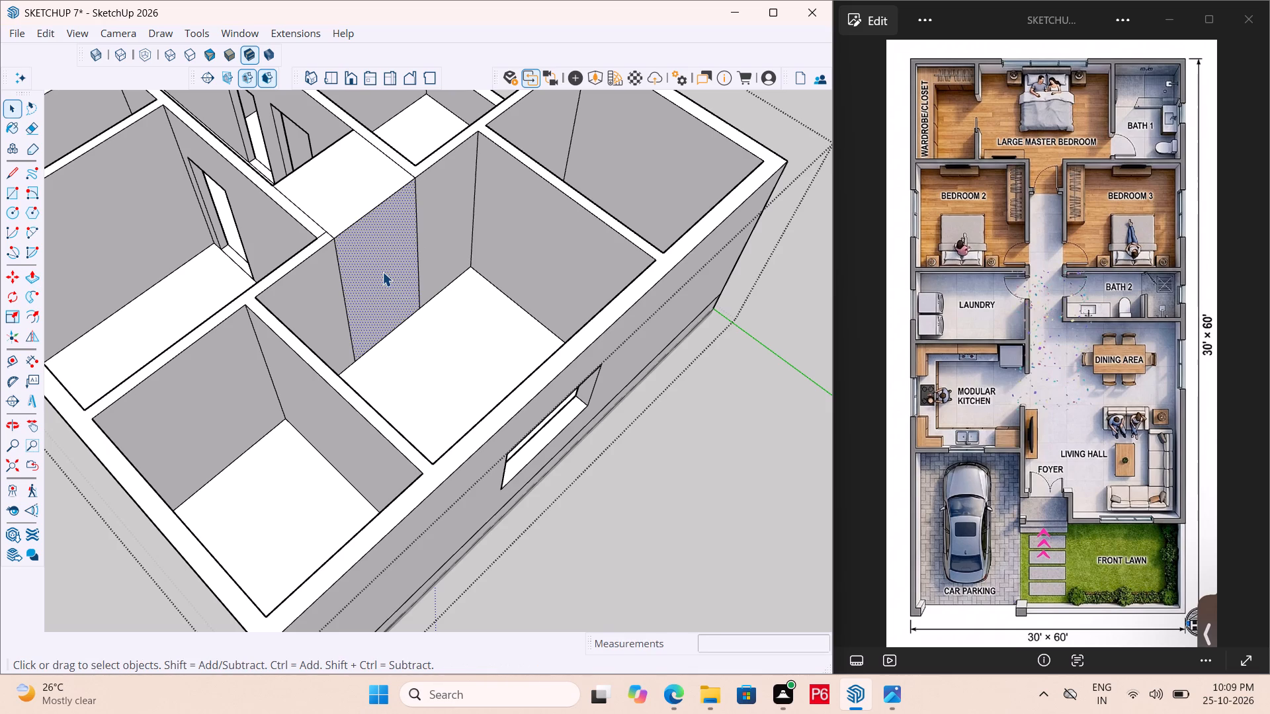
{"action": "key", "text": "p"}
{"action": "left_click", "coordinate": [382, 272]}
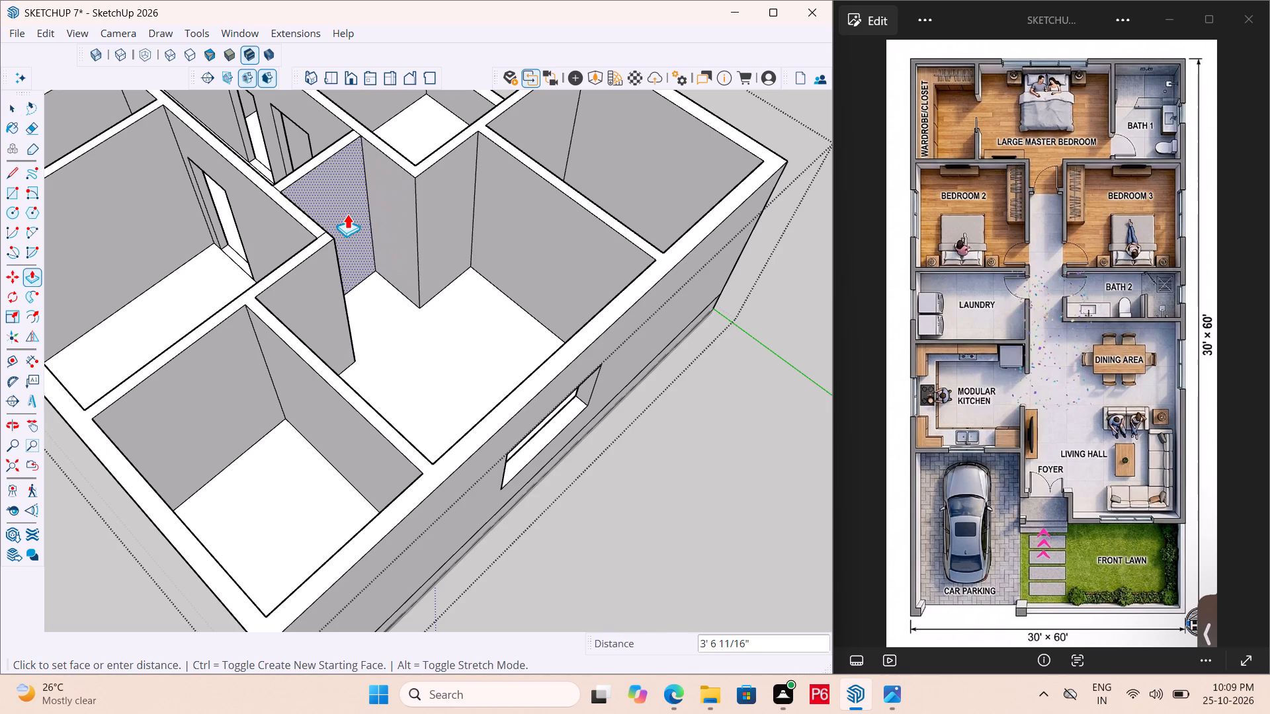
{"action": "left_click", "coordinate": [375, 177]}
Save the model with the new master bedroom entrance recess.
{"action": "middle_click_drag", "start_coordinate": [300, 225], "coordinate": [362, 230]}
{"action": "key", "text": "ctrl+s"}
{"action": "key", "text": "ctrl+s"}
{"action": "key", "text": "ctrl+s"}
Place a guide 9" from the corridor-side top edge of the relocated end wall.
{"action": "scroll", "coordinate": [280, 195], "scroll_direction": "up", "scroll_amount": 13}
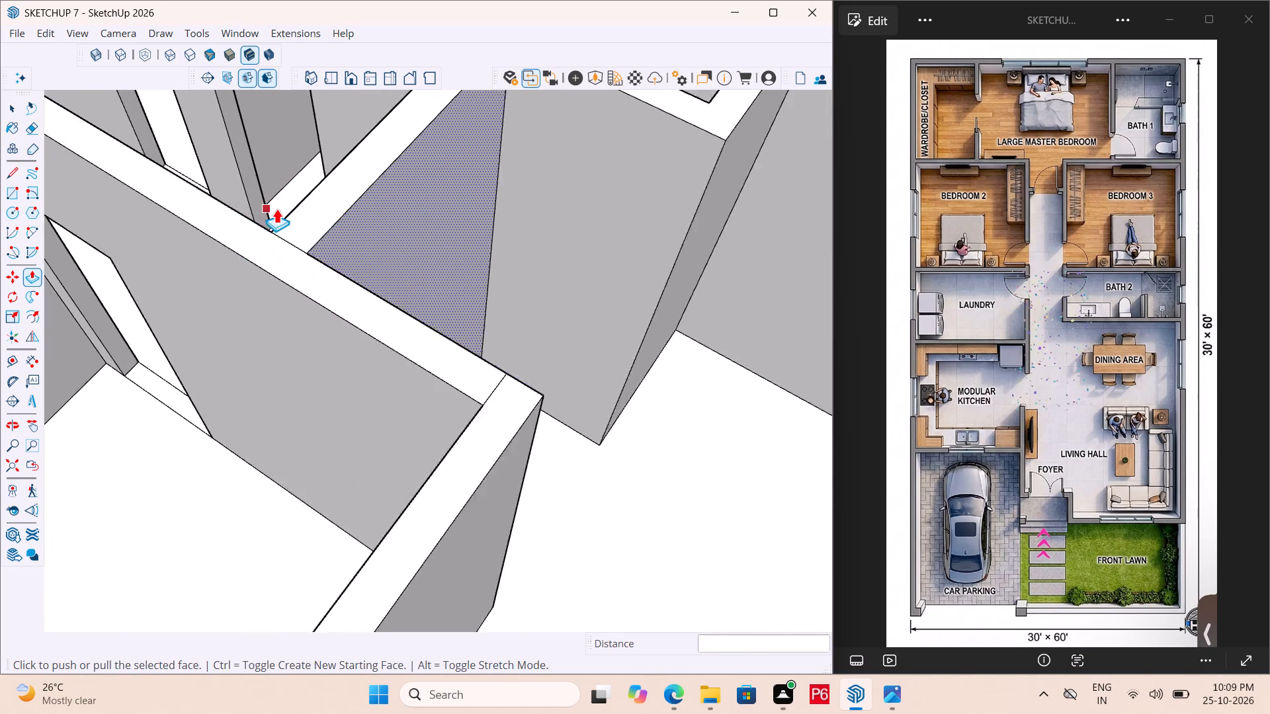
{"action": "scroll", "coordinate": [276, 208], "scroll_direction": "up", "scroll_amount": 2}
{"action": "key", "text": "t"}
{"action": "left_click", "coordinate": [349, 212]}
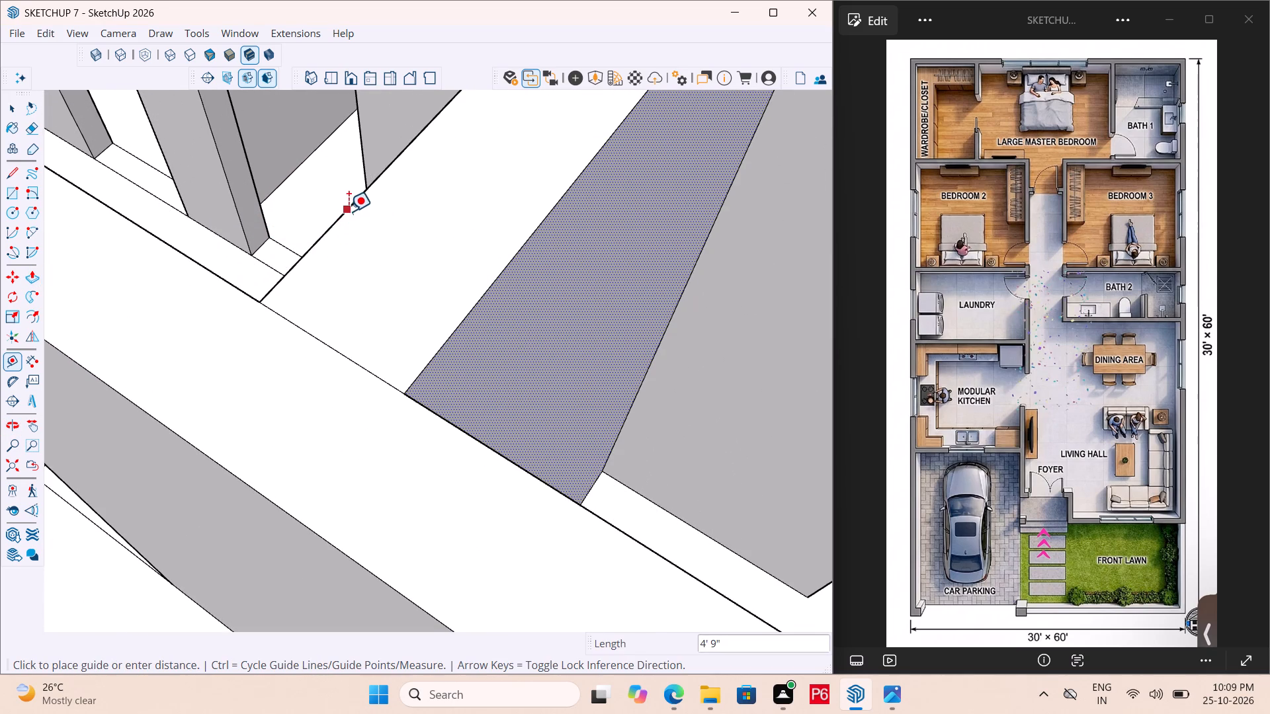
{"action": "type", "text": "9\""}
{"action": "key", "text": "Return"}
Pull the recess-side face of the relocated end wall 2" to the 9" guide.
{"action": "scroll", "coordinate": [366, 343], "scroll_direction": "down", "scroll_amount": 2}
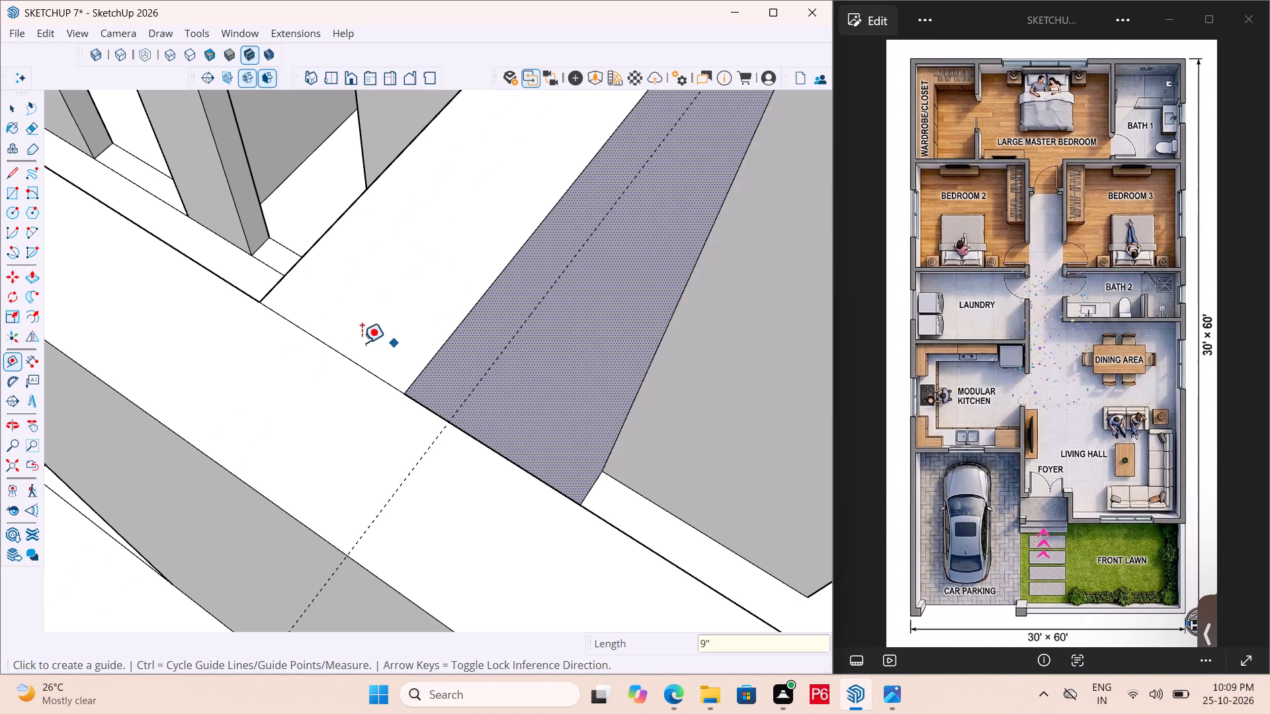
{"action": "scroll", "coordinate": [362, 343], "scroll_direction": "down", "scroll_amount": 3}
{"action": "key", "text": "p"}
{"action": "left_click", "coordinate": [521, 345]}
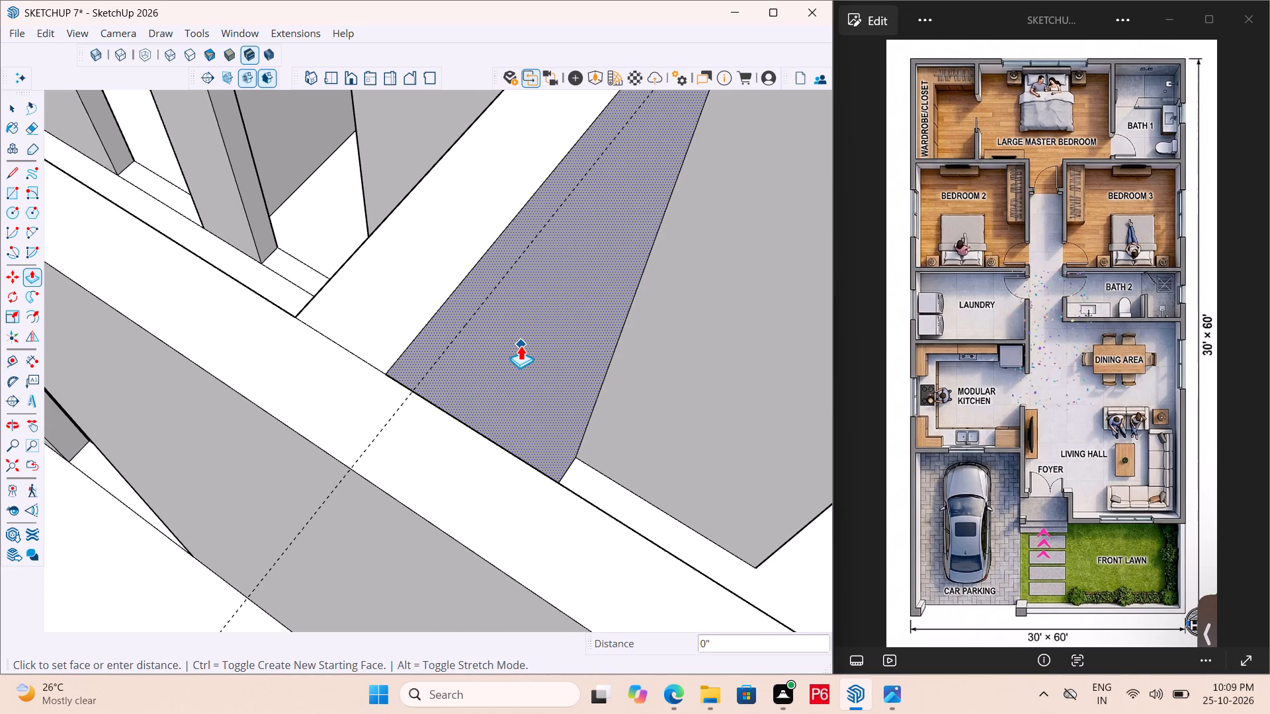
{"action": "left_click", "coordinate": [453, 342]}
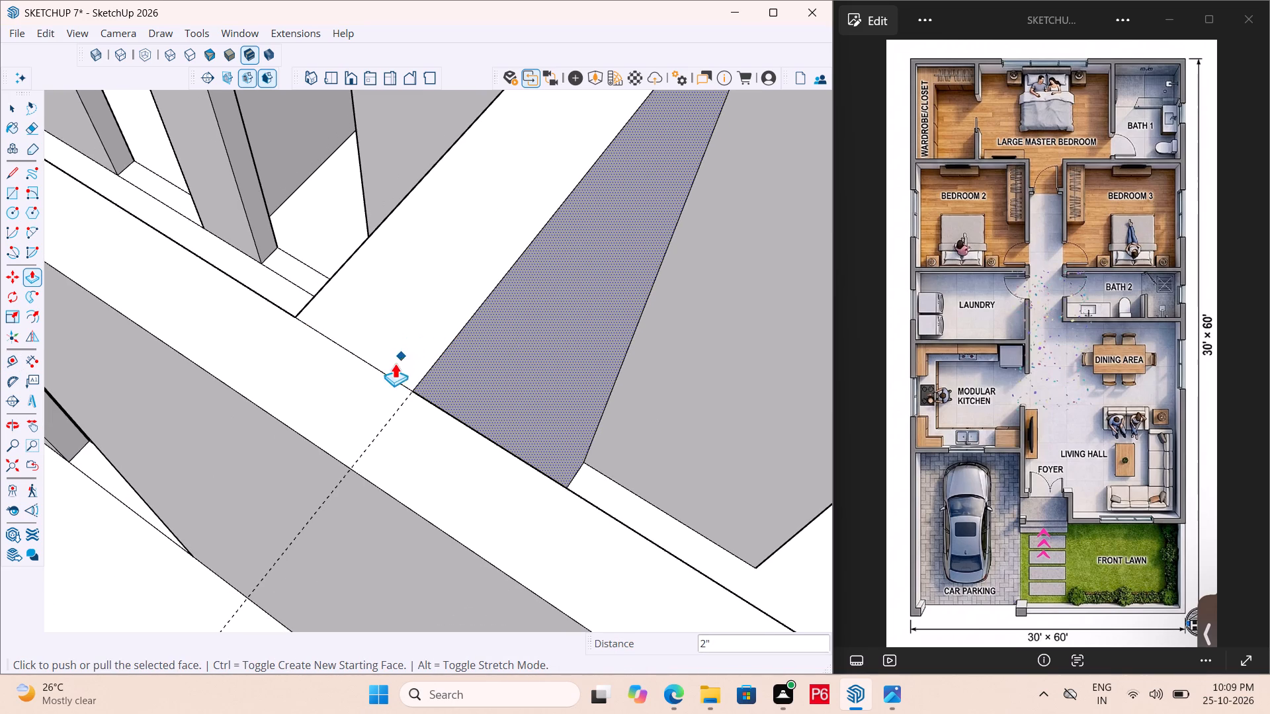
Erase the 9" guide and the seam line at the relocated end wall's junction with the adjoining corridor wall.
{"action": "key", "text": "e"}
{"action": "left_click_drag", "start_coordinate": [388, 413], "coordinate": [403, 428]}
{"action": "left_click_drag", "start_coordinate": [385, 367], "coordinate": [379, 385]}
Save the model with the thickened end wall.
{"action": "scroll", "coordinate": [378, 391], "scroll_direction": "down", "scroll_amount": 2, "text": "ctrl"}
{"action": "key", "text": "ctrl+s"}
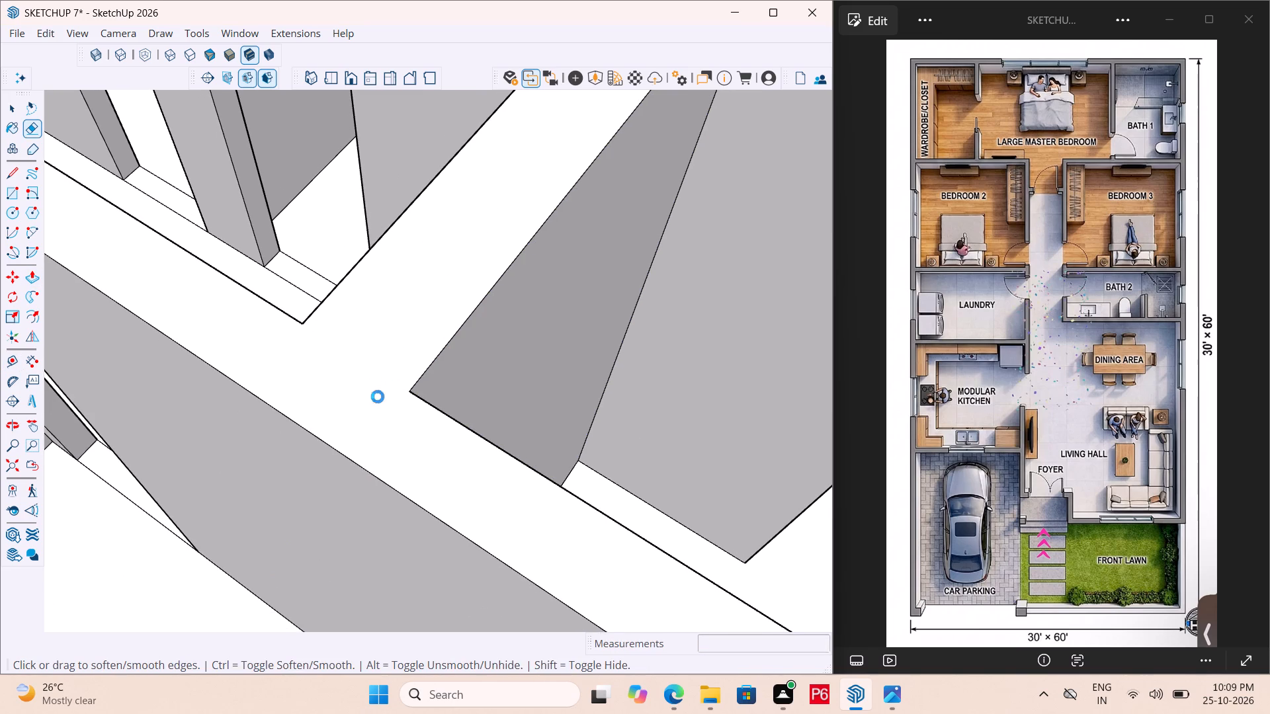
{"action": "scroll", "coordinate": [378, 397], "scroll_direction": "down", "scroll_amount": 1, "text": "ctrl"}
{"action": "key", "text": "ctrl+s"}
{"action": "key", "text": "ctrl+s"}
{"action": "key", "text": "ctrl+s"}
{"action": "scroll", "coordinate": [327, 415], "scroll_direction": "down", "scroll_amount": 14}
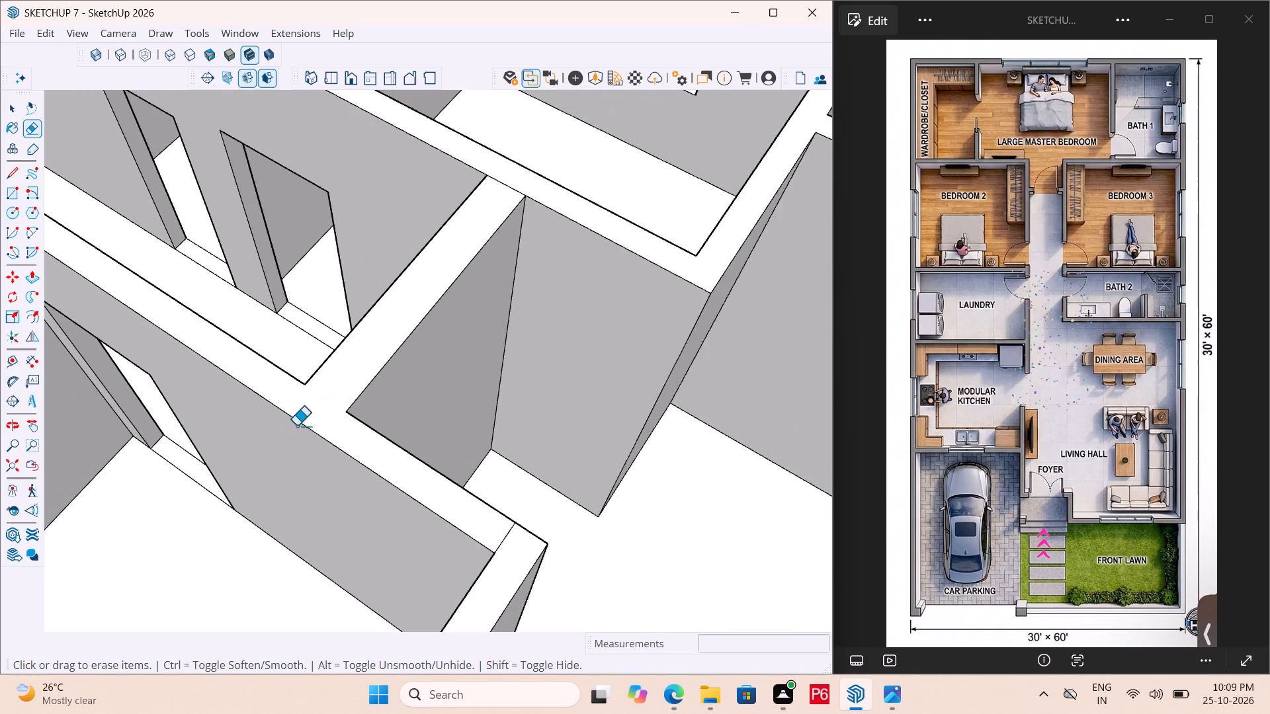
Erase the remaining seam lines across the wall tops around the master bedroom entrance recess.
{"action": "left_click_drag", "start_coordinate": [487, 211], "coordinate": [492, 205]}
{"action": "left_click", "coordinate": [492, 205]}
{"action": "scroll", "coordinate": [485, 196], "scroll_direction": "down", "scroll_amount": 5}
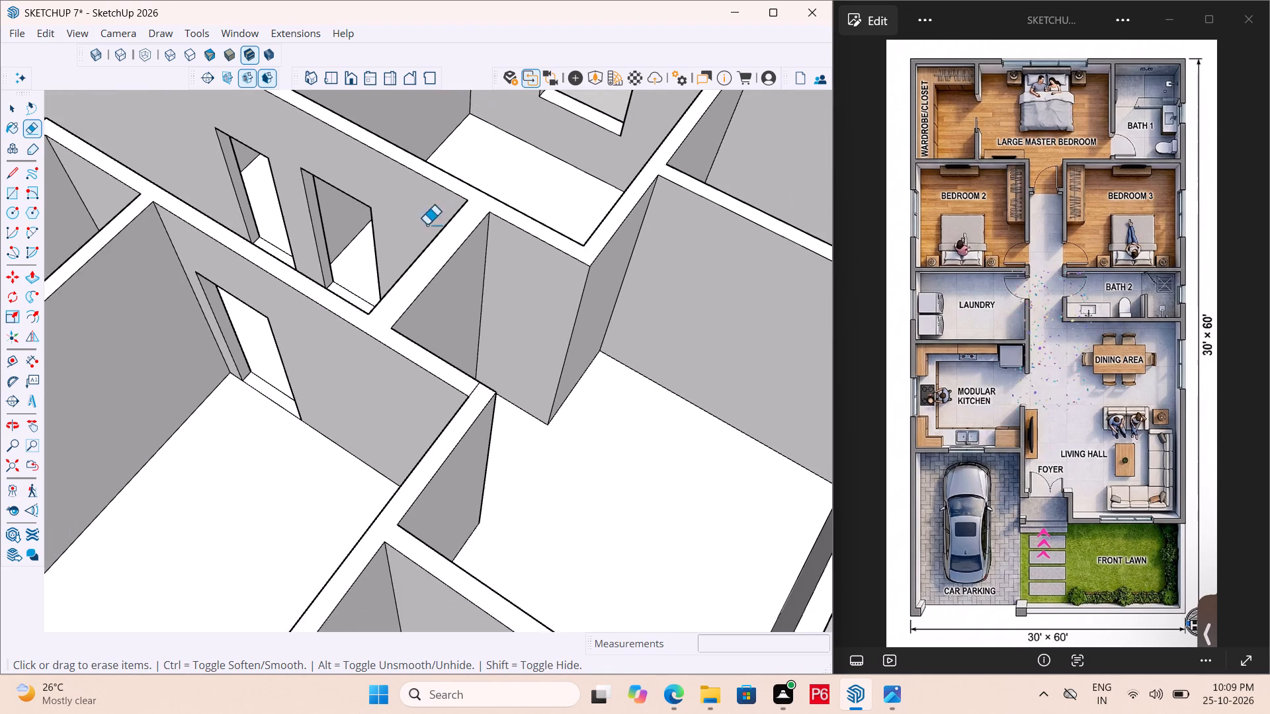
{"action": "scroll", "coordinate": [486, 412], "scroll_direction": "up", "scroll_amount": 5}
{"action": "left_click", "coordinate": [462, 379]}
{"action": "scroll", "coordinate": [365, 413], "scroll_direction": "down", "scroll_amount": 7}
{"action": "scroll", "coordinate": [167, 418], "scroll_direction": "down", "scroll_amount": 3}
{"action": "middle_click_drag", "start_coordinate": [181, 445], "coordinate": [818, 365]}
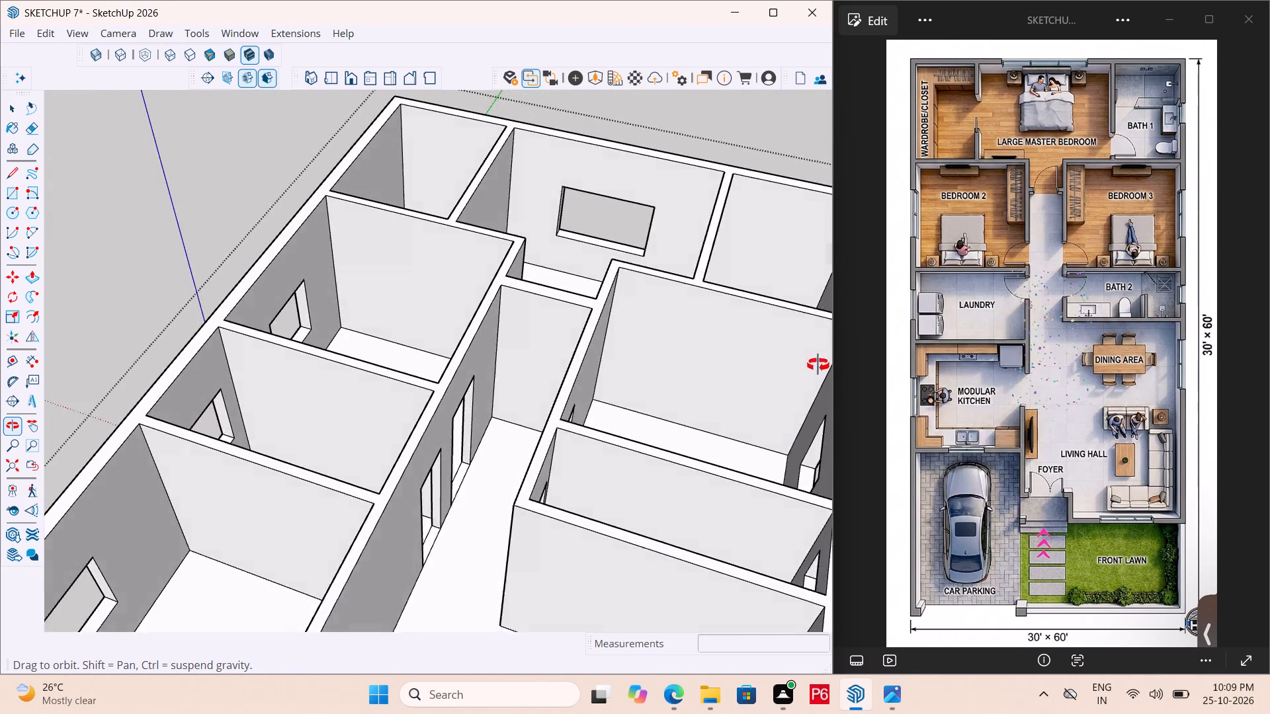
Place guides on the corridor end wall: 7' above the floor, one near the Bedroom 2 side, and another 3'6" from it.
{"action": "middle_click_drag", "start_coordinate": [818, 365], "coordinate": [822, 365]}
{"action": "middle_click_drag", "start_coordinate": [515, 373], "coordinate": [557, 389]}
{"action": "scroll", "coordinate": [575, 401], "scroll_direction": "up", "scroll_amount": 5}
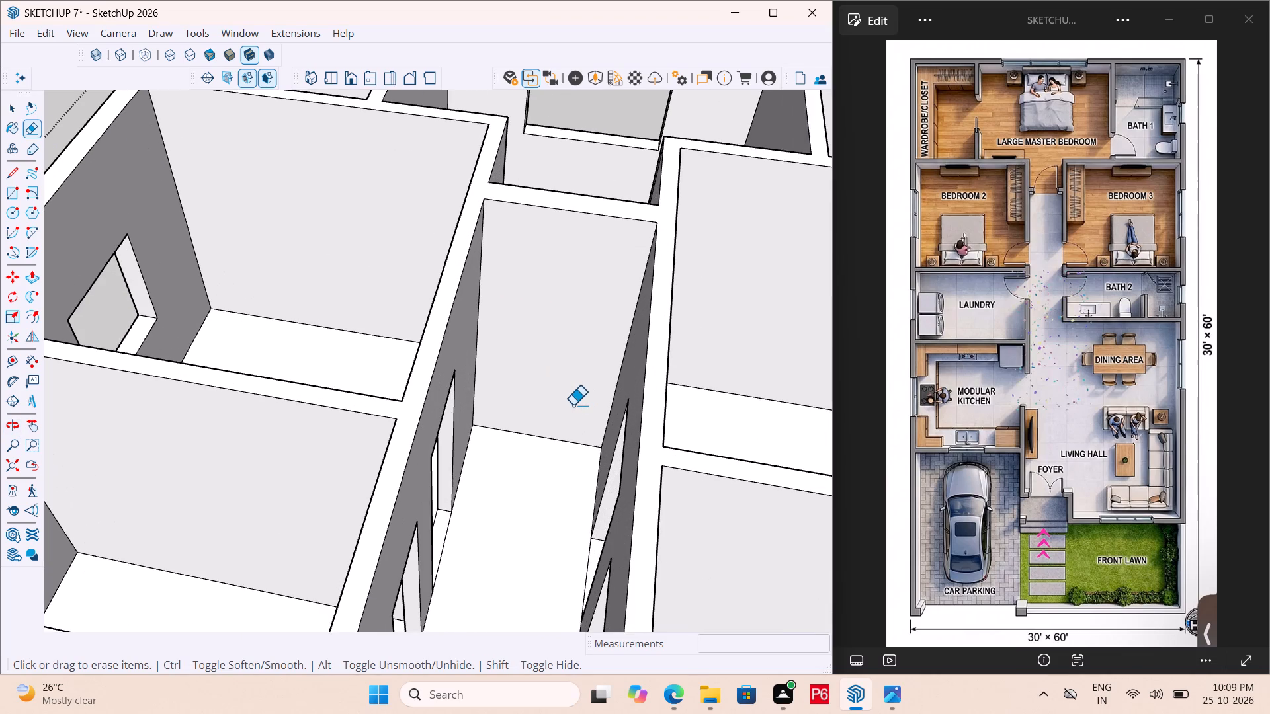
{"action": "key", "text": "t"}
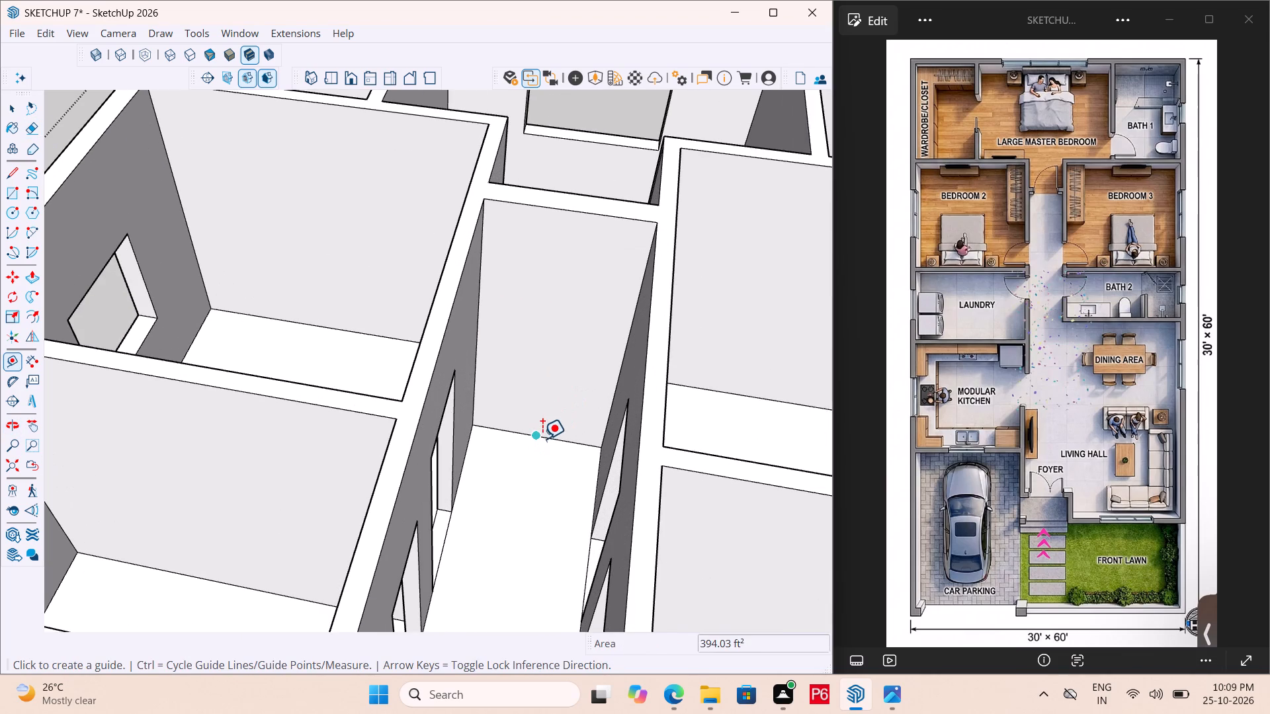
{"action": "left_click", "coordinate": [542, 439]}
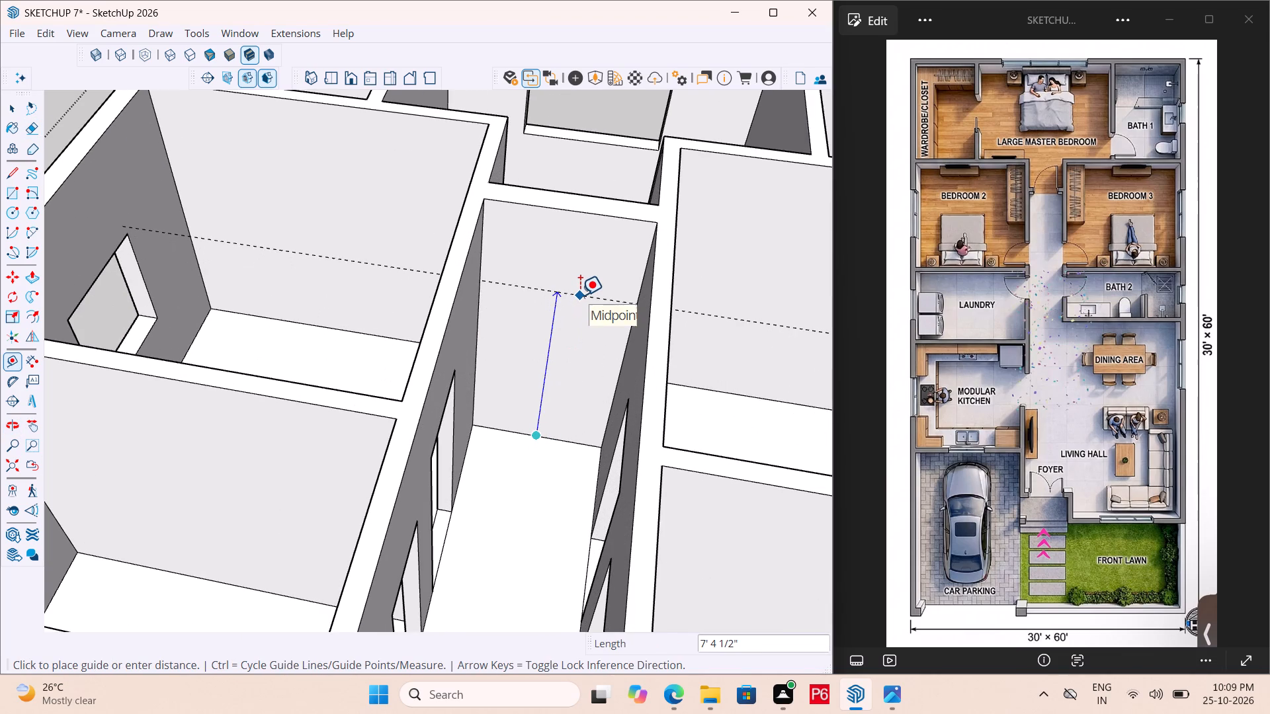
{"action": "type", "text": "7'"}
{"action": "key", "text": "Return"}
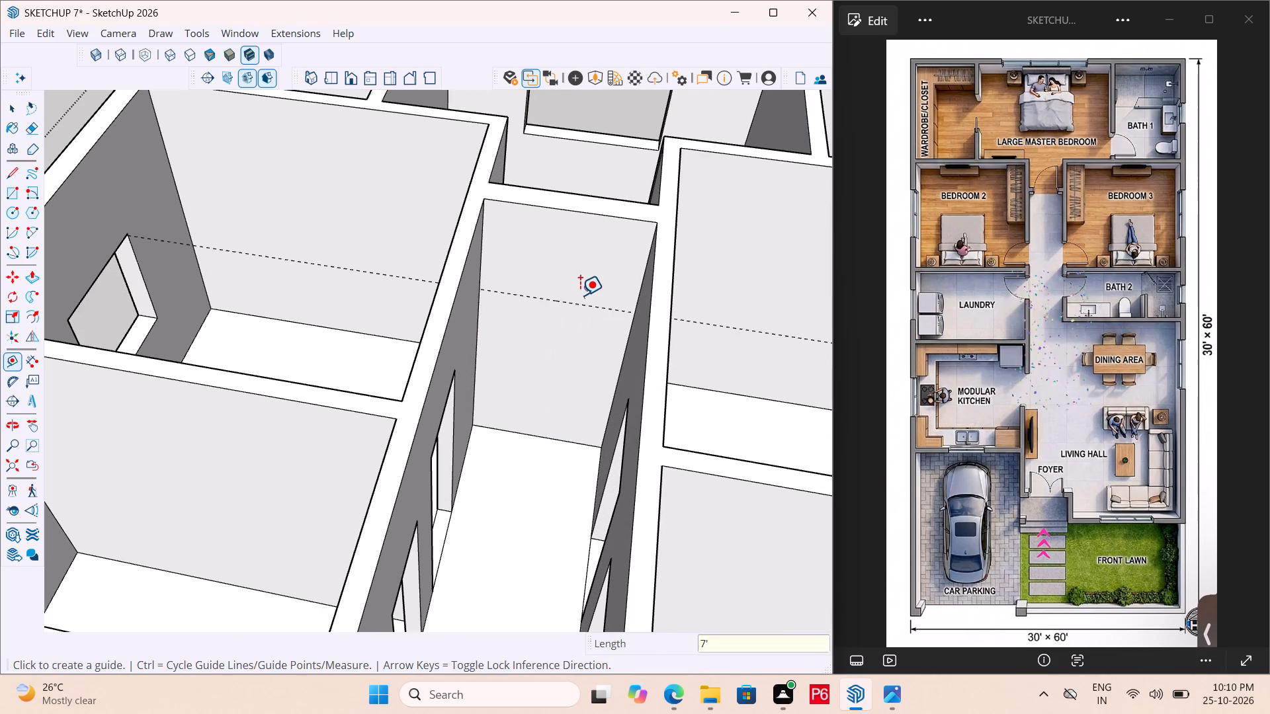
{"action": "left_click", "coordinate": [479, 332]}
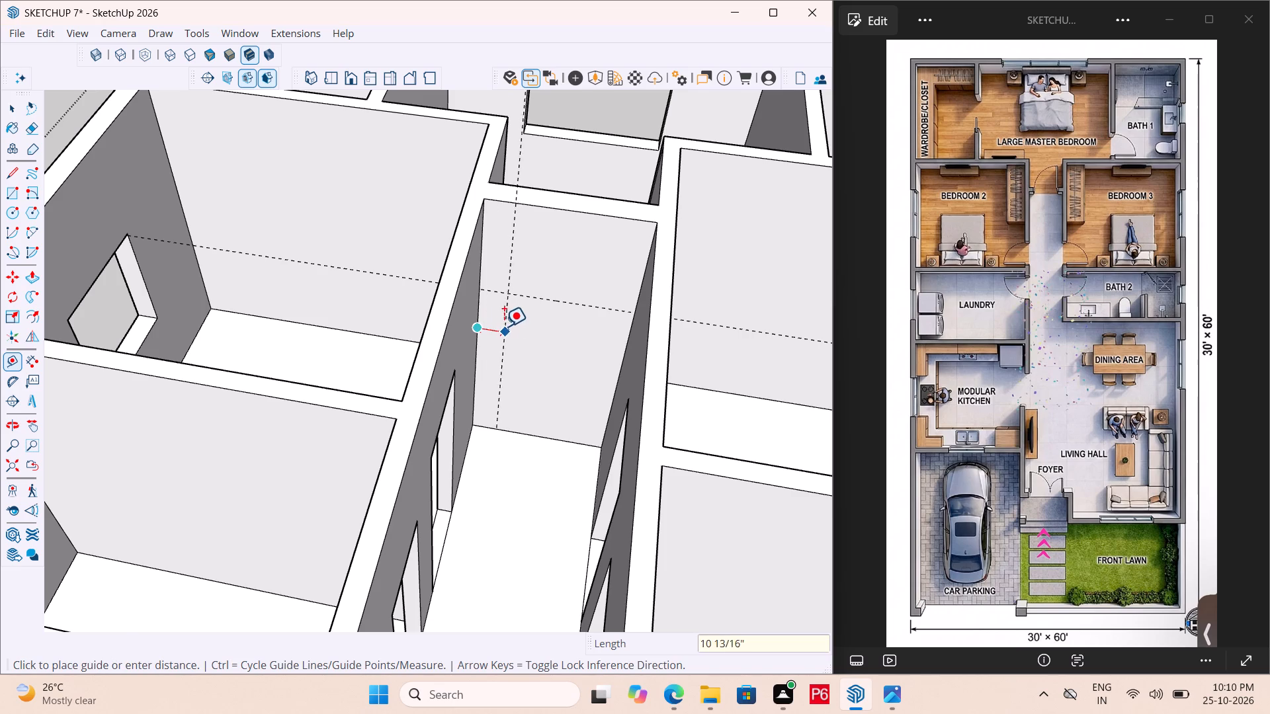
{"action": "left_click", "coordinate": [498, 318]}
{"action": "left_click", "coordinate": [504, 267]}
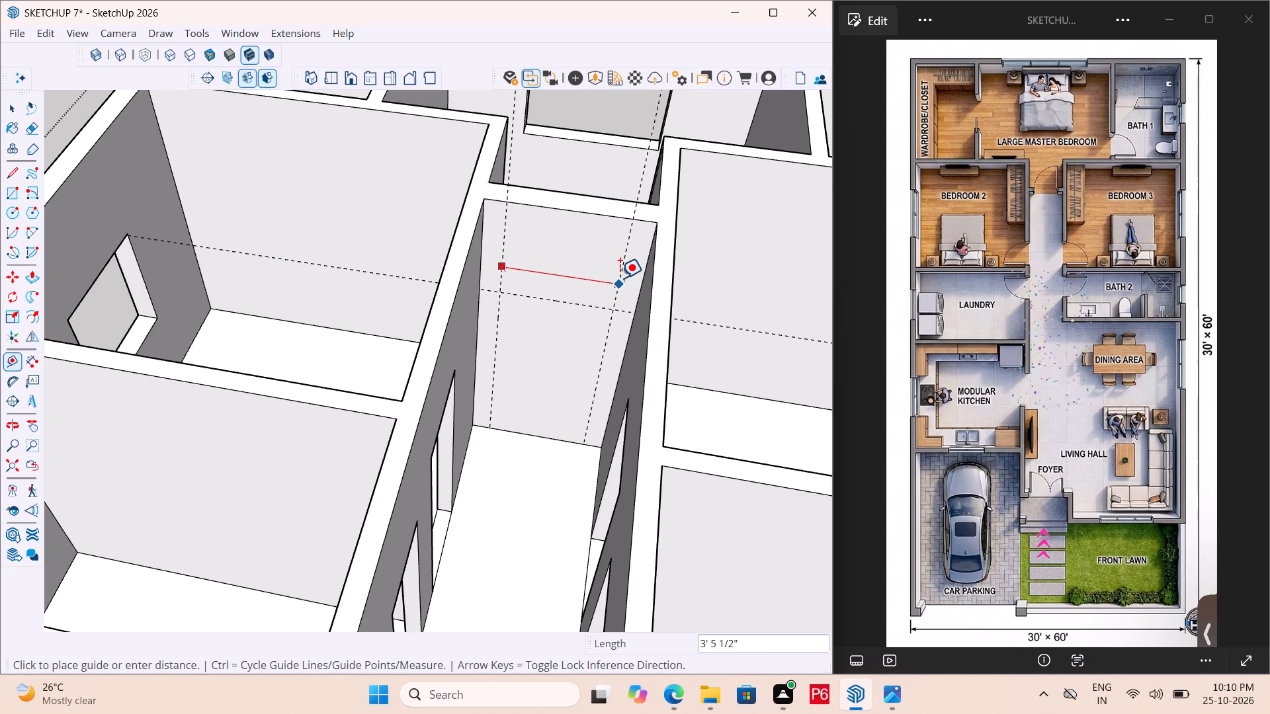
{"action": "type", "text": "3'6\""}
{"action": "key", "text": "Return"}
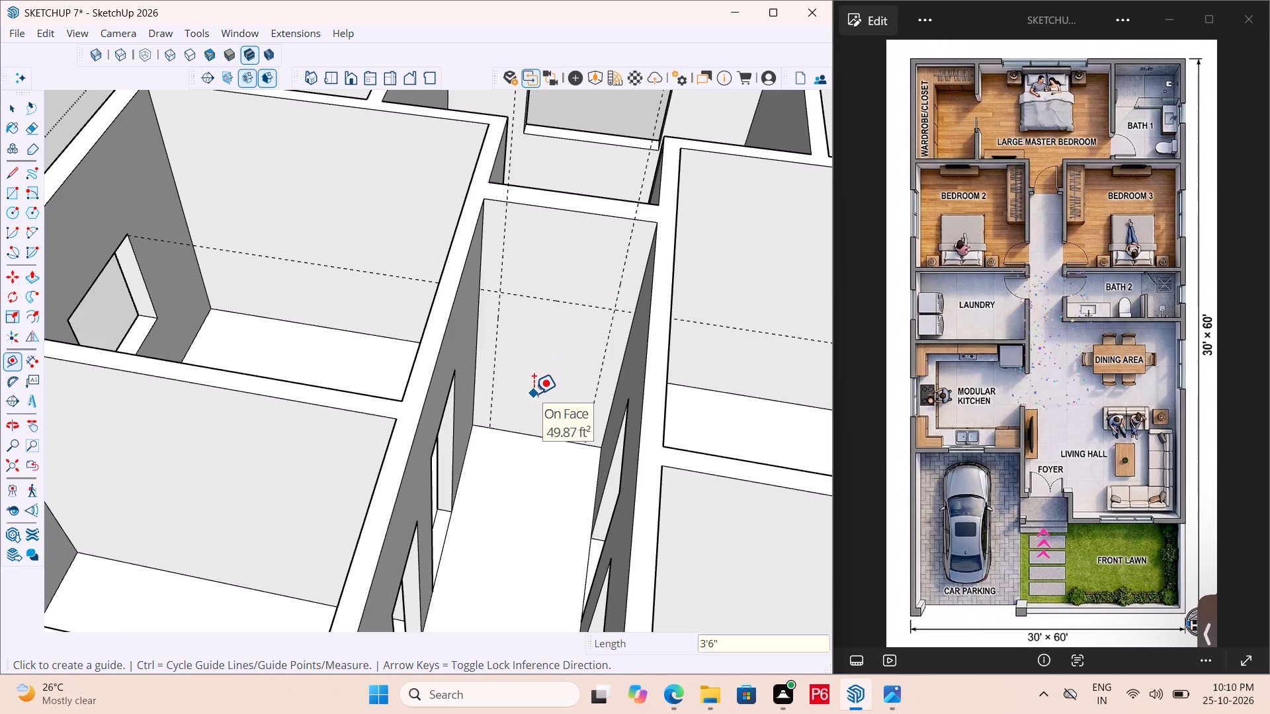
Draw the 3'6" × 7' door rectangle on the corridor end wall from the guides and erase the guides.
{"action": "key", "text": "r"}
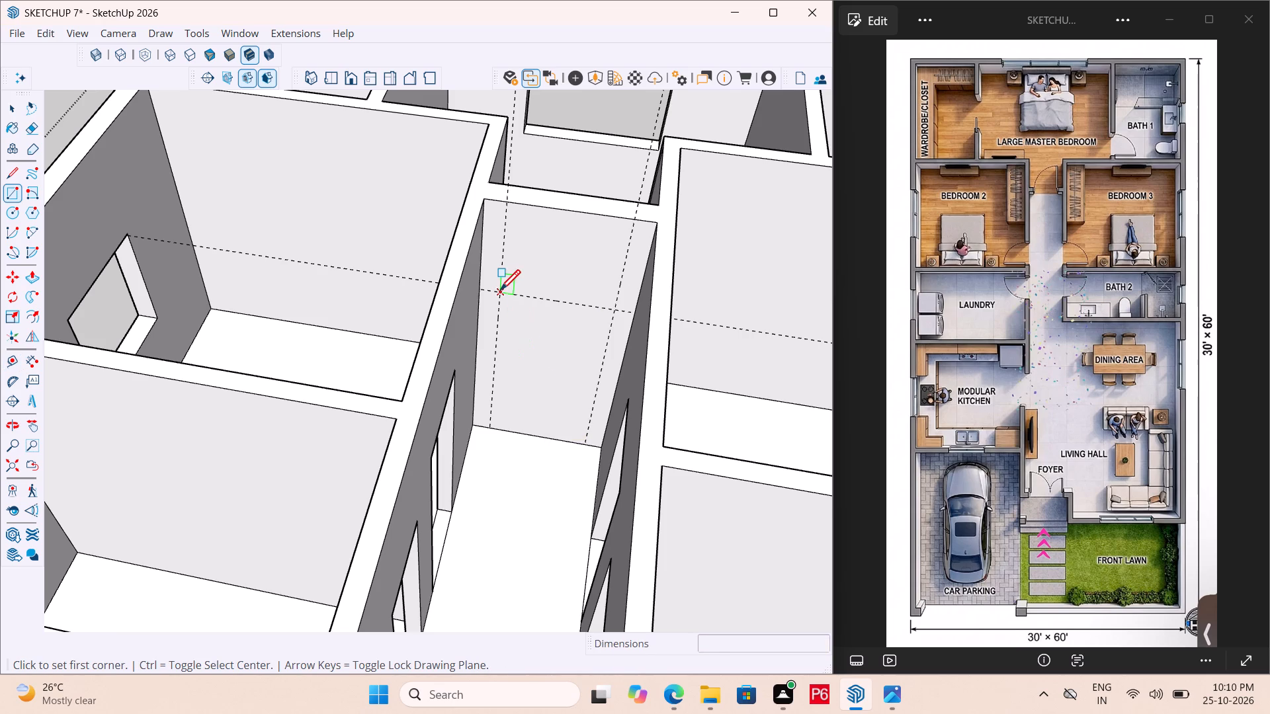
{"action": "left_click", "coordinate": [500, 292]}
{"action": "left_click", "coordinate": [587, 444]}
{"action": "key", "text": "space"}
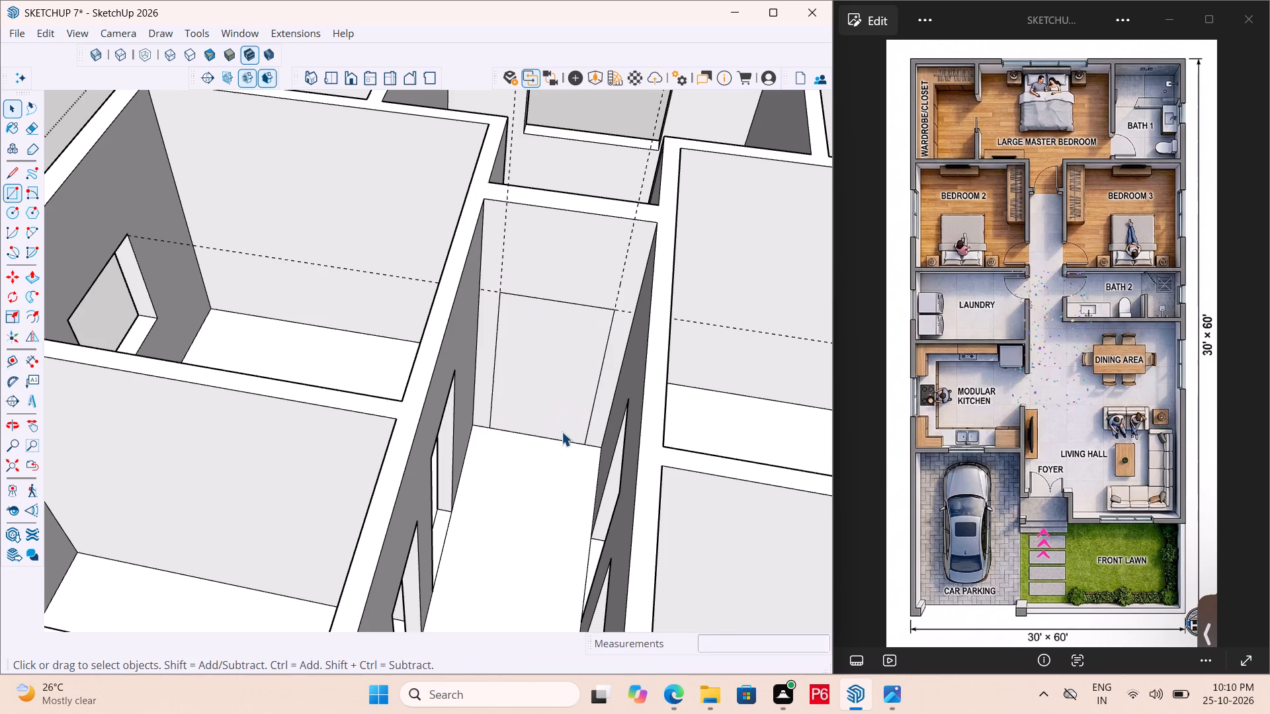
{"action": "key", "text": "e"}
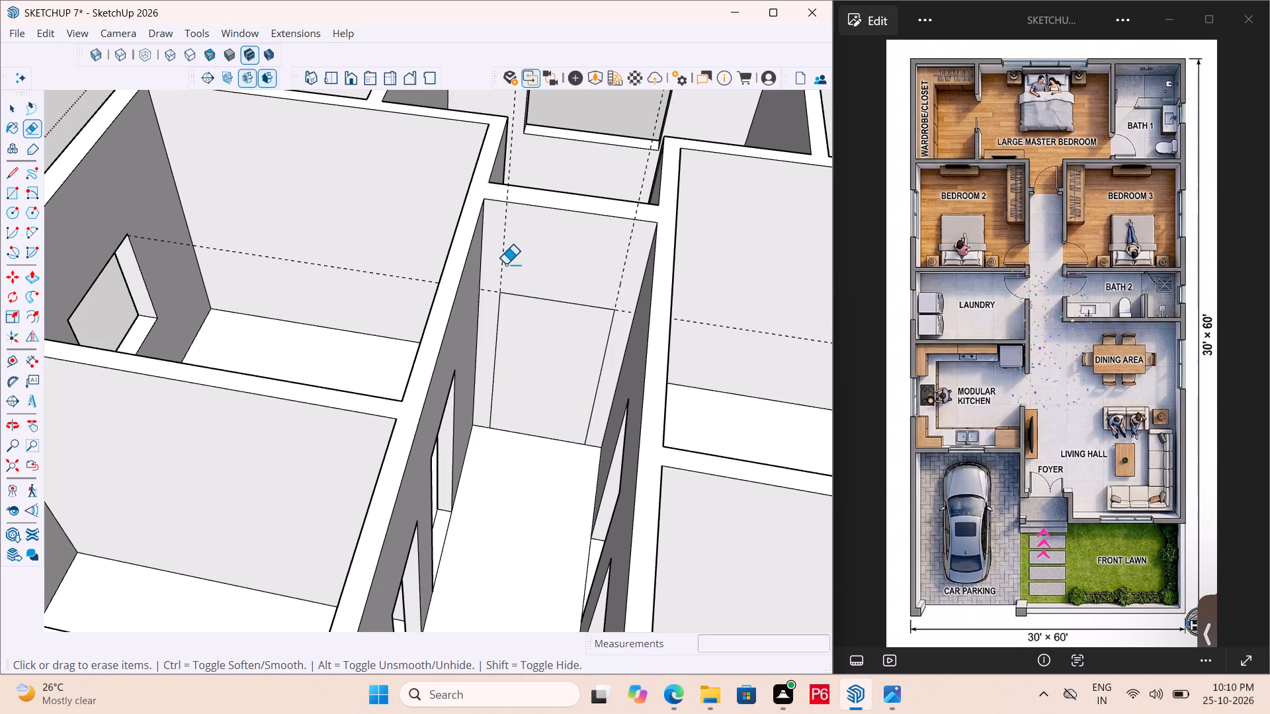
{"action": "left_click_drag", "start_coordinate": [503, 261], "coordinate": [501, 249]}
{"action": "left_click_drag", "start_coordinate": [489, 286], "coordinate": [496, 292]}
{"action": "left_click", "coordinate": [627, 257]}
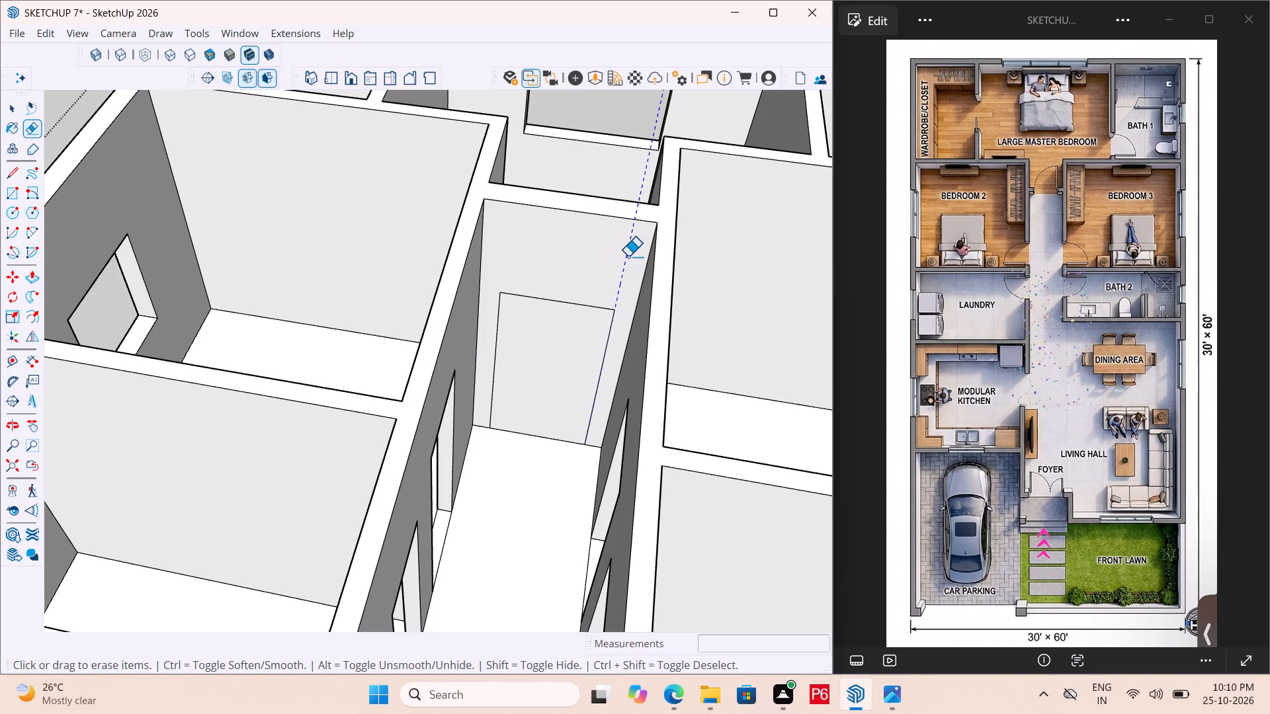
Push the door rectangle through the full thickness of the corridor end wall to open the master bedroom doorway.
{"action": "key", "text": "p"}
{"action": "left_click", "coordinate": [546, 372]}
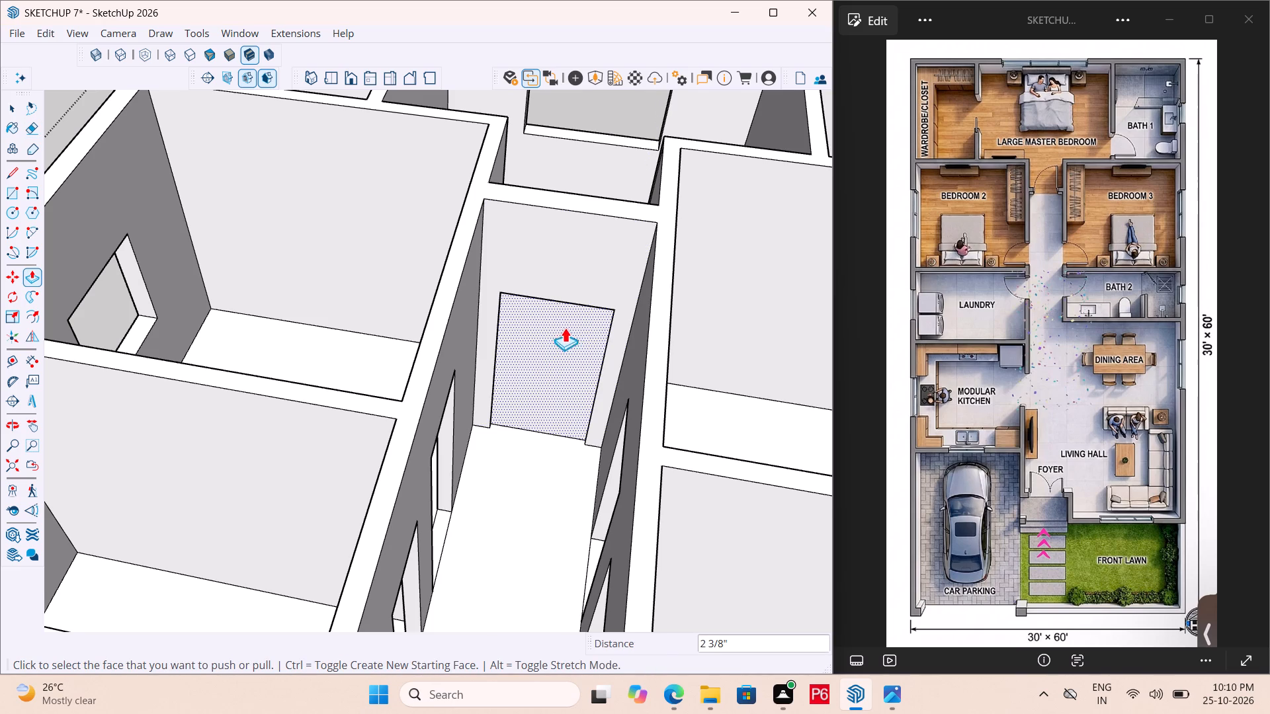
{"action": "middle_click_drag", "start_coordinate": [575, 309], "coordinate": [97, 453]}
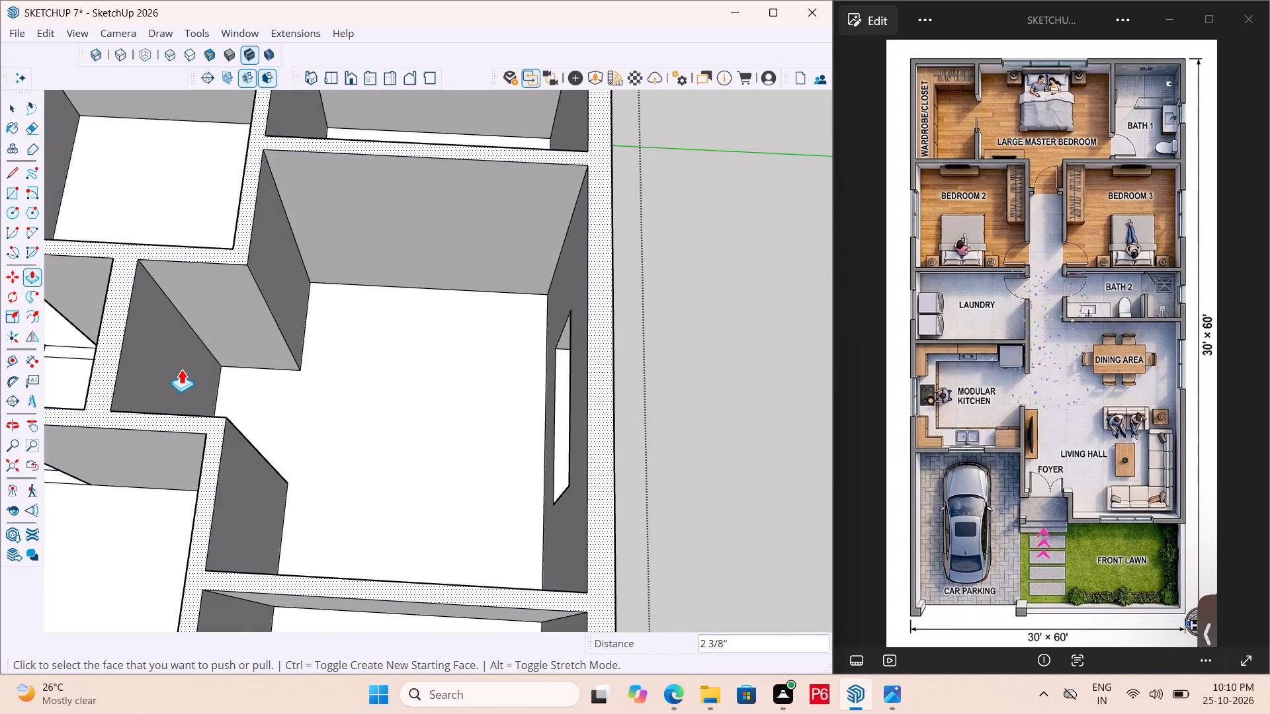
{"action": "middle_click_drag", "start_coordinate": [167, 372], "coordinate": [652, 251]}
{"action": "left_click", "coordinate": [492, 436]}
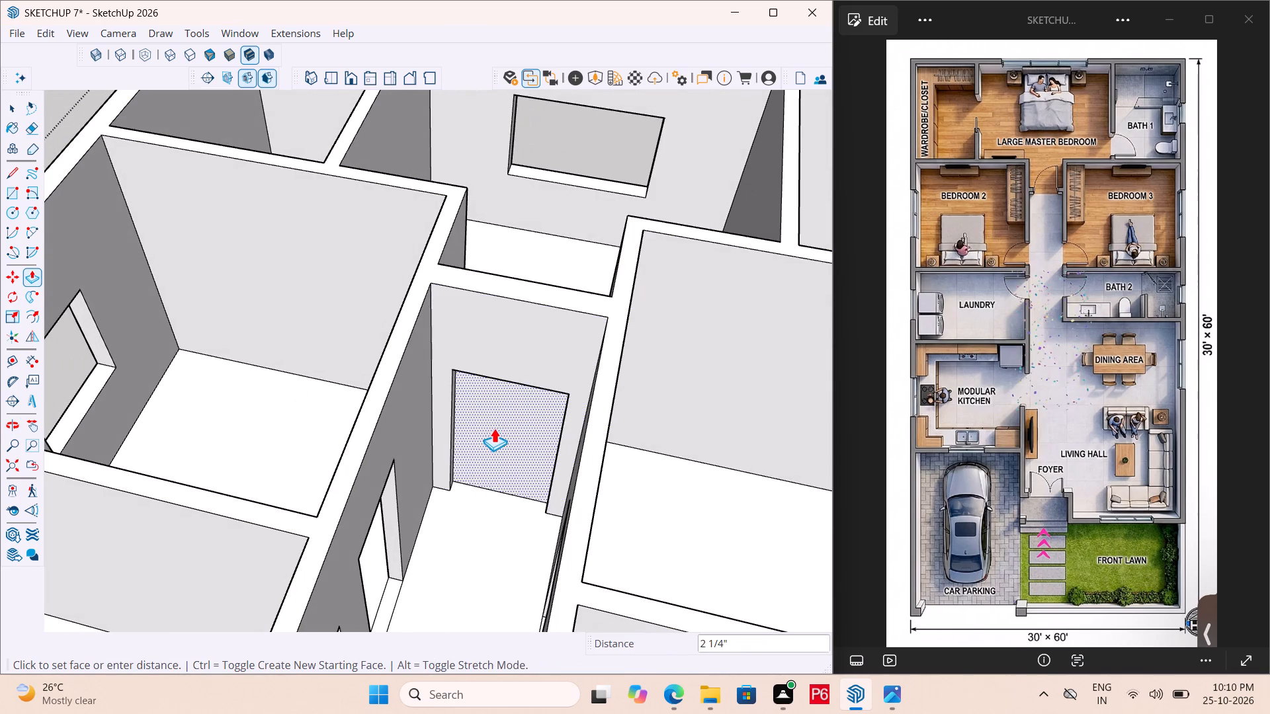
{"action": "middle_click_drag", "start_coordinate": [573, 305], "coordinate": [214, 444]}
{"action": "left_click", "coordinate": [161, 428]}
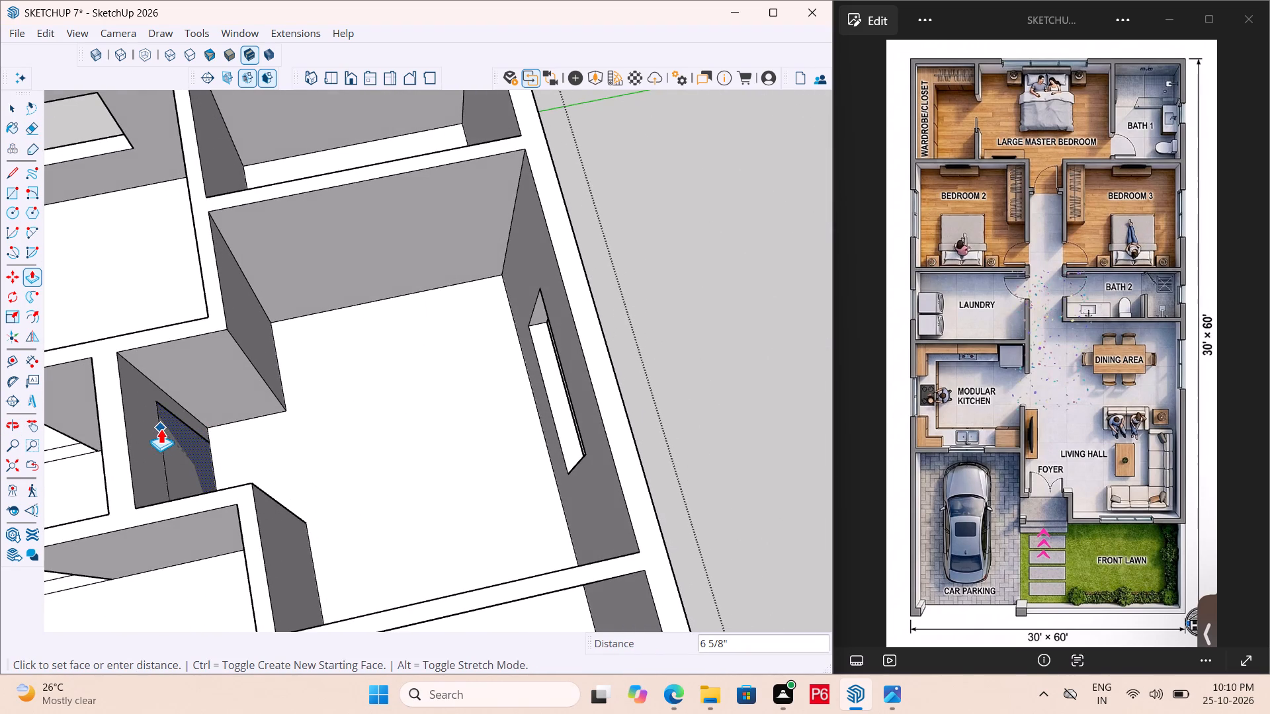
{"action": "middle_click_drag", "start_coordinate": [189, 444], "coordinate": [639, 294]}
{"action": "middle_click", "coordinate": [633, 295]}
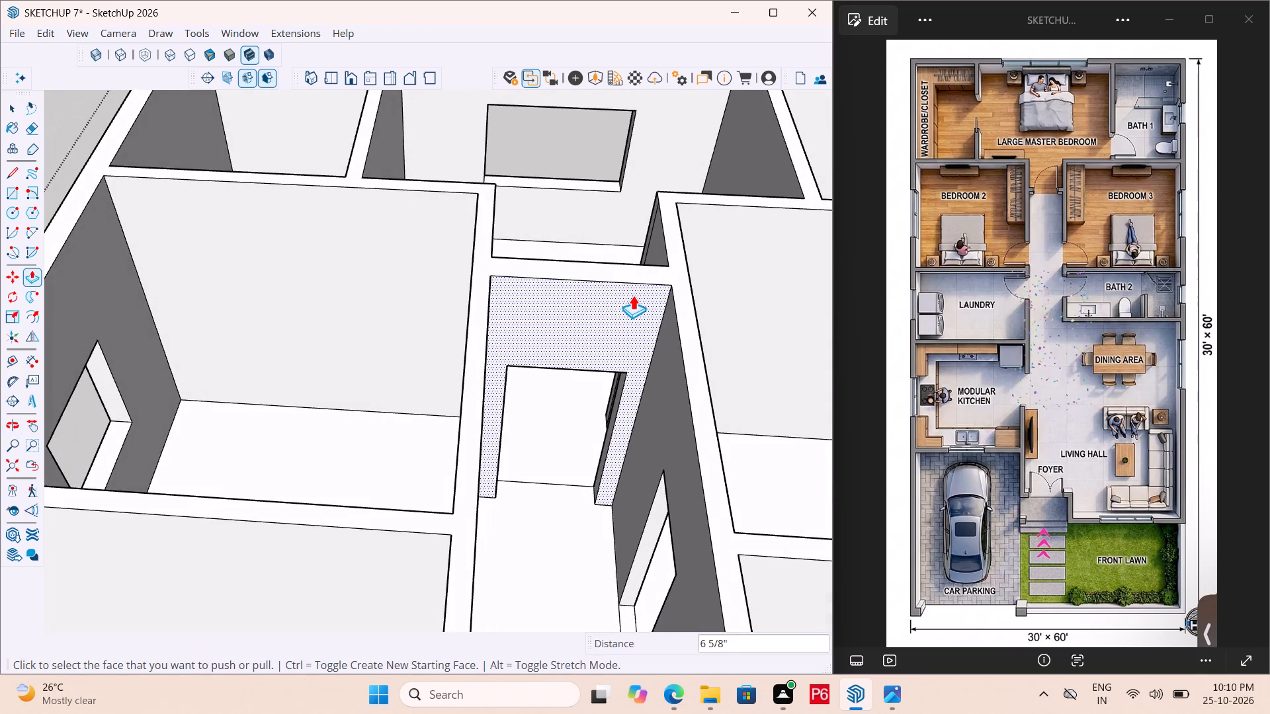
Save the model with the master bedroom door opening.
{"action": "key", "text": "ctrl+s"}
{"action": "key", "text": "ctrl+s"}
{"action": "key", "text": "ctrl+s"}
{"action": "key", "text": "ctrl+s"}
{"action": "key", "text": "ctrl+s"}
Erase the floor threshold lines in the master bedroom, Bedroom 3 and Bedroom 2 doorways.
{"action": "key", "text": "e"}
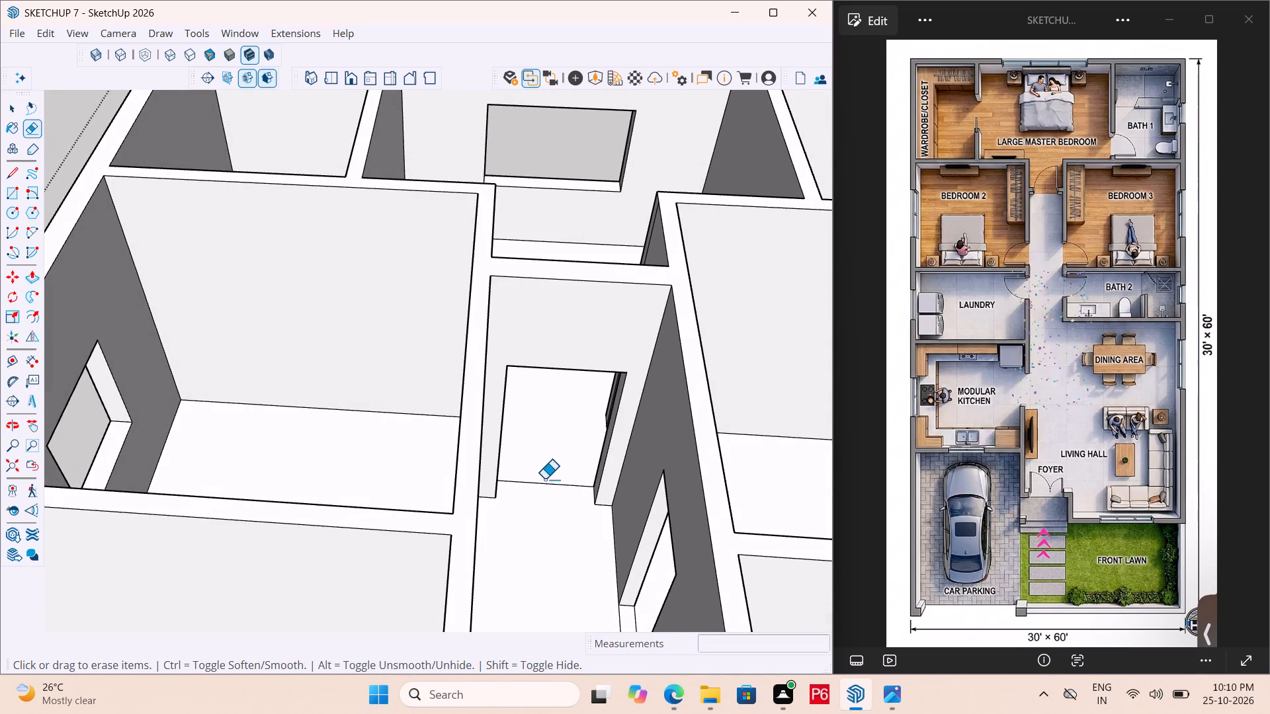
{"action": "left_click_drag", "start_coordinate": [544, 481], "coordinate": [542, 487]}
{"action": "scroll", "coordinate": [412, 391], "scroll_direction": "down", "scroll_amount": 6}
{"action": "middle_click_drag", "start_coordinate": [474, 488], "coordinate": [583, 528]}
{"action": "scroll", "coordinate": [585, 521], "scroll_direction": "up", "scroll_amount": 5}
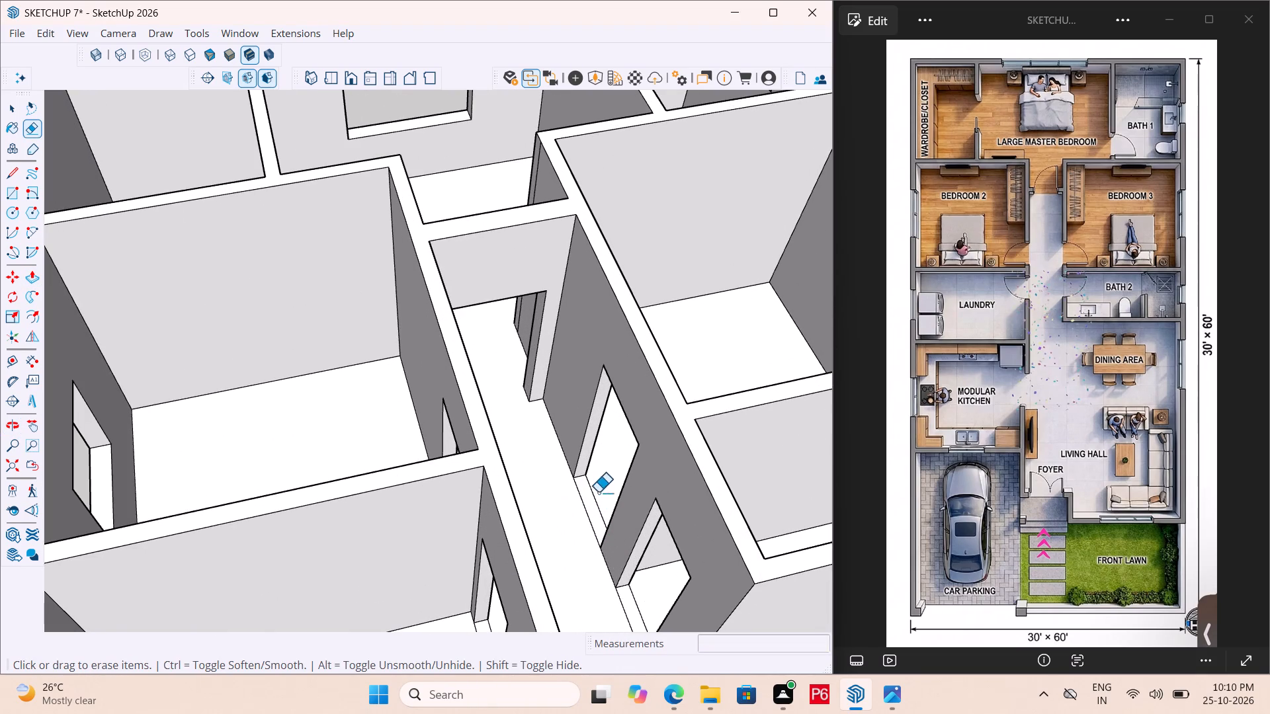
{"action": "left_click_drag", "start_coordinate": [595, 493], "coordinate": [575, 503]}
{"action": "middle_click_drag", "start_coordinate": [529, 506], "coordinate": [301, 526]}
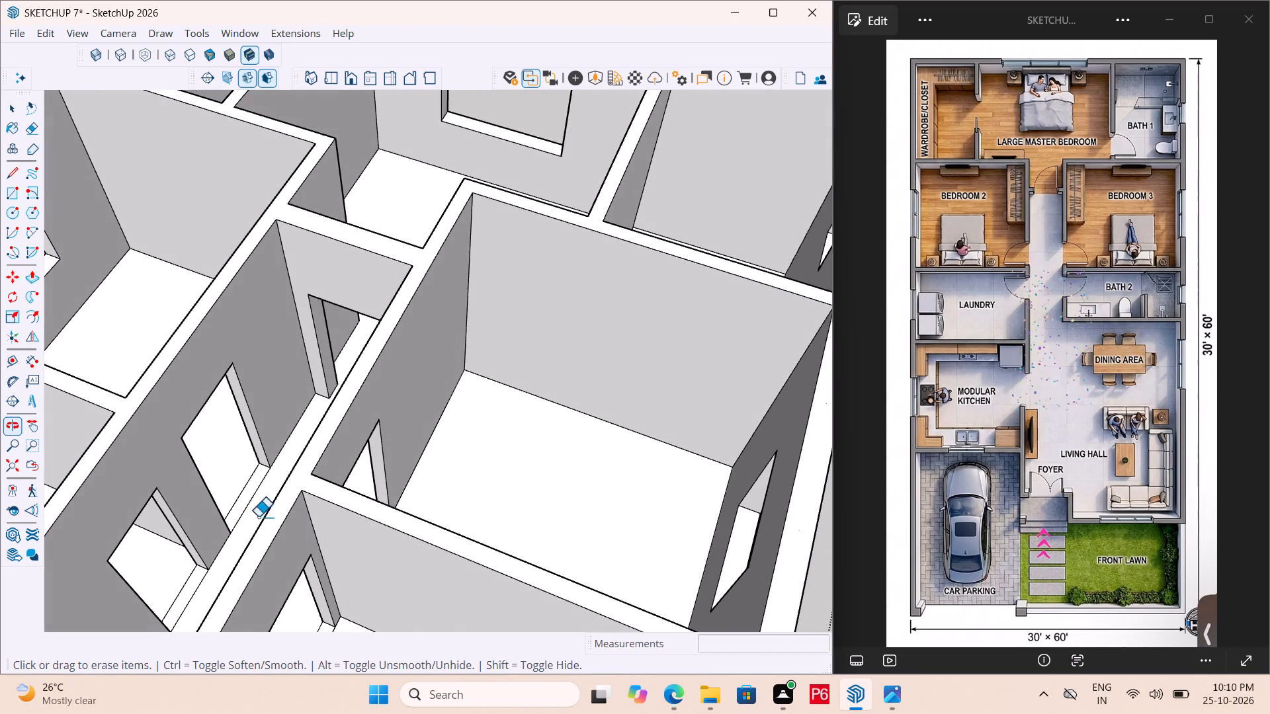
{"action": "left_click_drag", "start_coordinate": [242, 489], "coordinate": [254, 495]}
Erase the floor threshold lines in the Bath 2 and laundry doorways.
{"action": "scroll", "coordinate": [232, 500], "scroll_direction": "down", "scroll_amount": 2}
{"action": "middle_click_drag", "start_coordinate": [233, 498], "coordinate": [545, 411]}
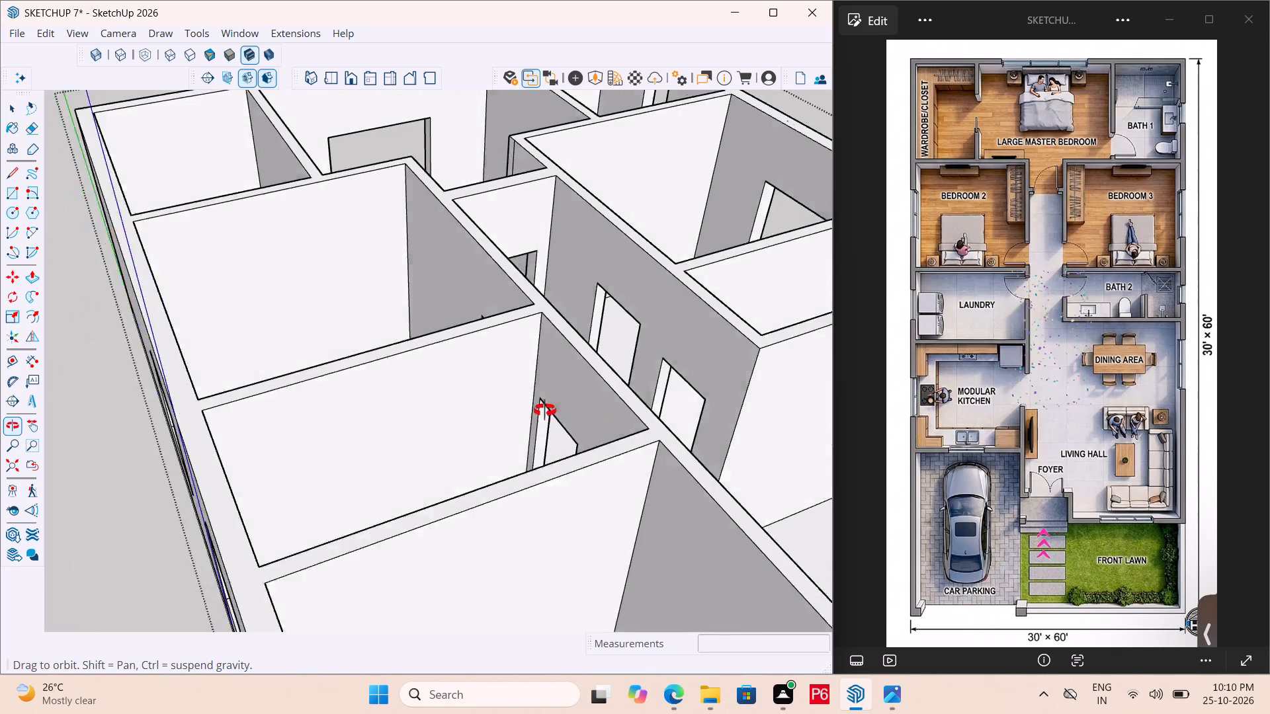
{"action": "middle_click_drag", "start_coordinate": [545, 411], "coordinate": [540, 418]}
{"action": "scroll", "coordinate": [323, 430], "scroll_direction": "down", "scroll_amount": 6}
{"action": "middle_click_drag", "start_coordinate": [527, 487], "coordinate": [487, 552]}
{"action": "scroll", "coordinate": [472, 561], "scroll_direction": "up", "scroll_amount": 10}
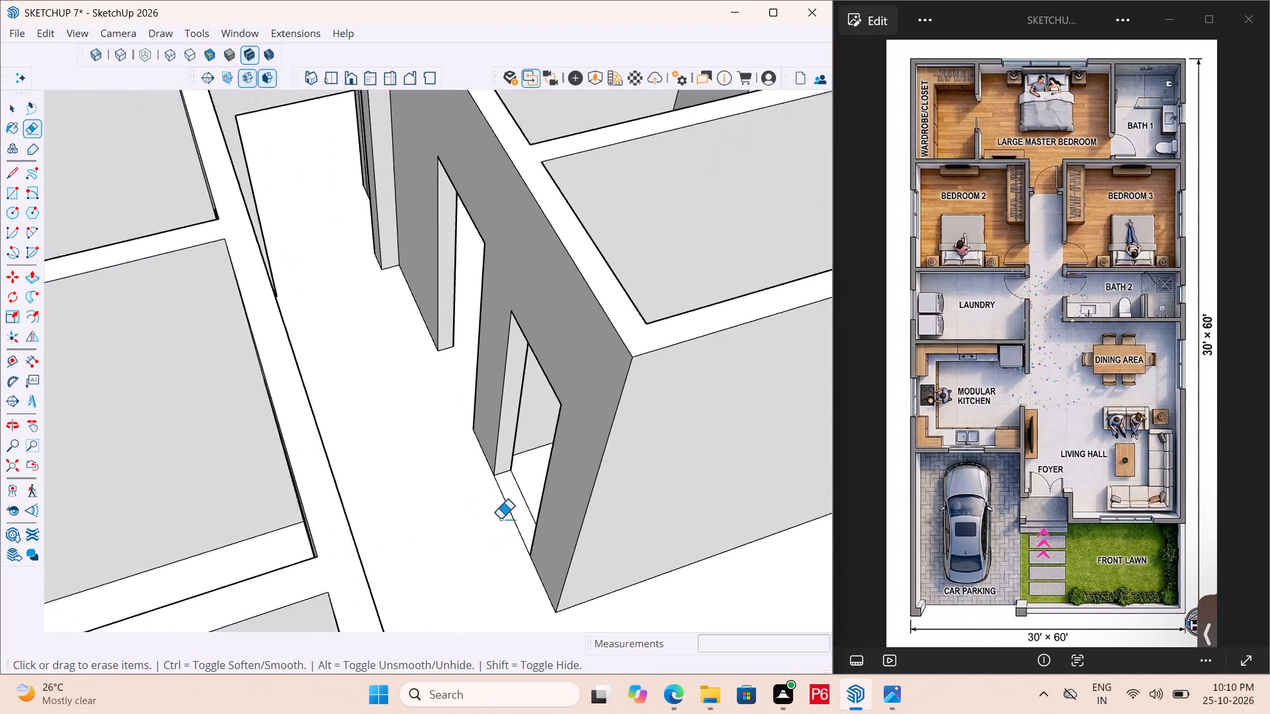
{"action": "left_click_drag", "start_coordinate": [531, 500], "coordinate": [502, 511]}
{"action": "scroll", "coordinate": [581, 494], "scroll_direction": "down", "scroll_amount": 7}
{"action": "middle_click_drag", "start_coordinate": [631, 498], "coordinate": [447, 519]}
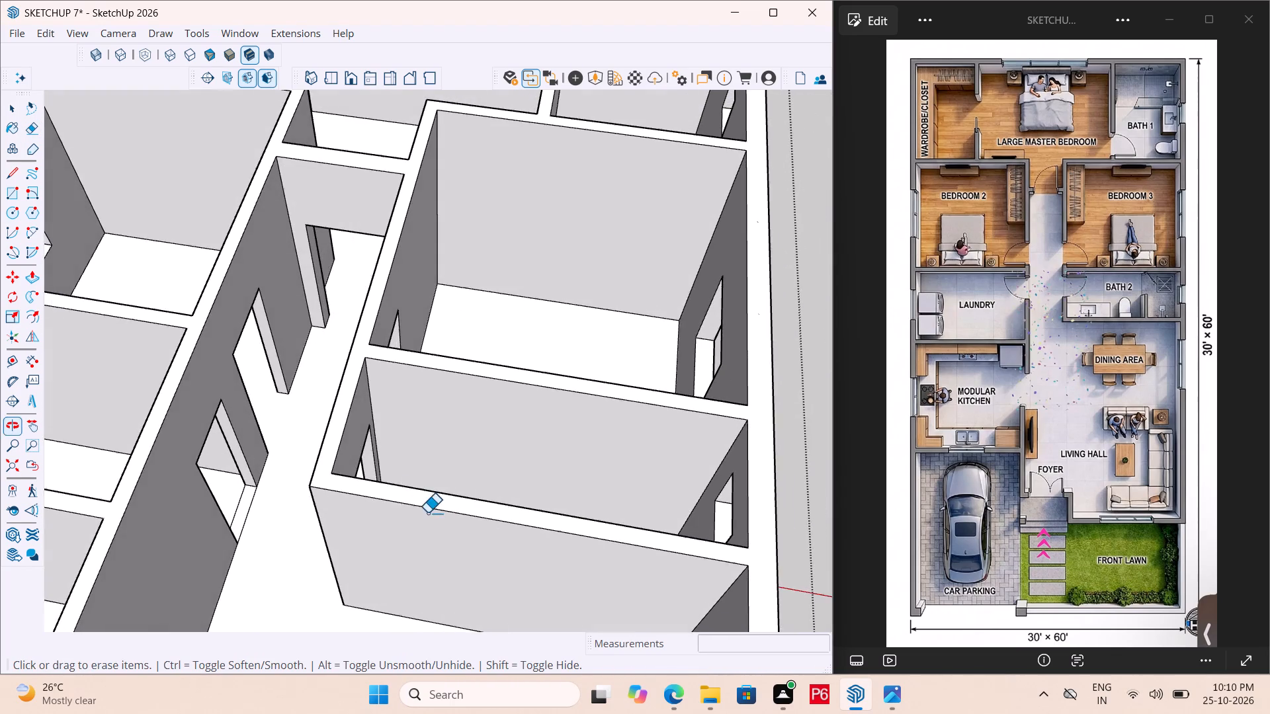
{"action": "scroll", "coordinate": [265, 504], "scroll_direction": "up", "scroll_amount": 5}
{"action": "left_click_drag", "start_coordinate": [226, 496], "coordinate": [272, 516]}
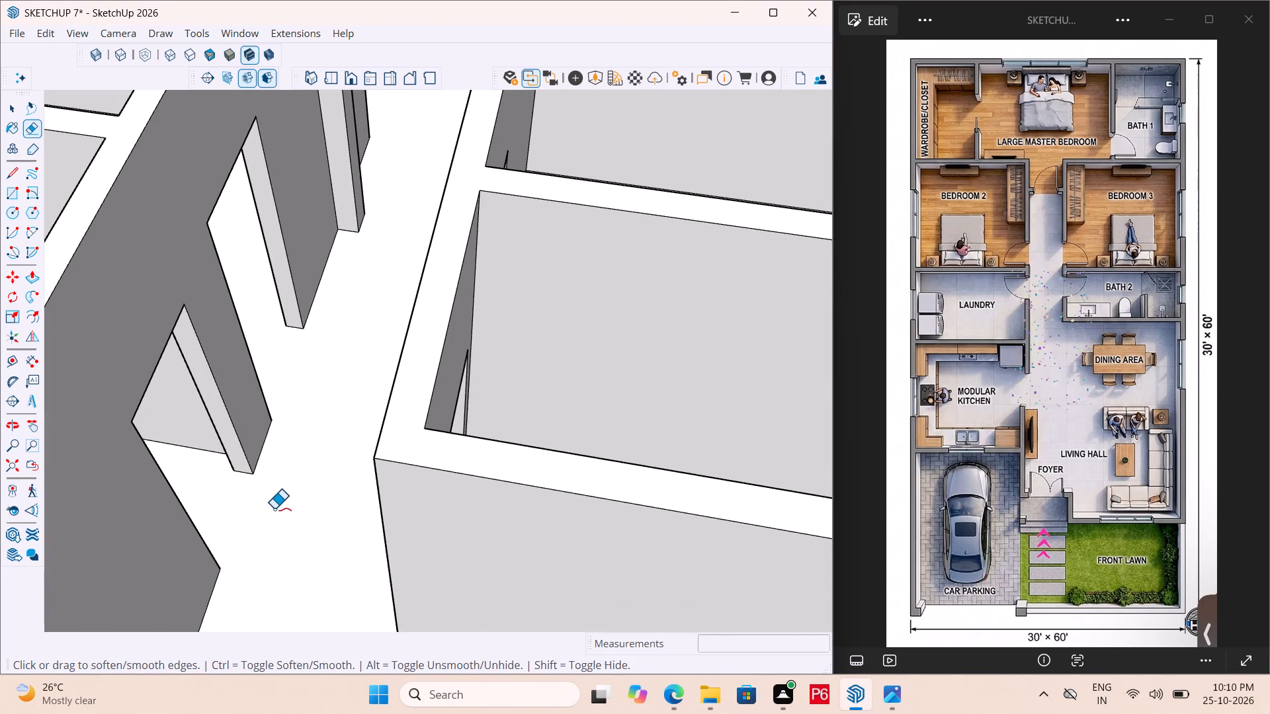
Save the model with the cleaned-up corridor doorways.
{"action": "key", "text": "ctrl+s"}
{"action": "key", "text": "ctrl+s"}
{"action": "key", "text": "ctrl+s"}
{"action": "key", "text": "ctrl+s"}
{"action": "key", "text": "ctrl+s"}
Erase the floor threshold lines in the front entrance doorway above the entry steps.
{"action": "scroll", "coordinate": [390, 451], "scroll_direction": "down", "scroll_amount": 8}
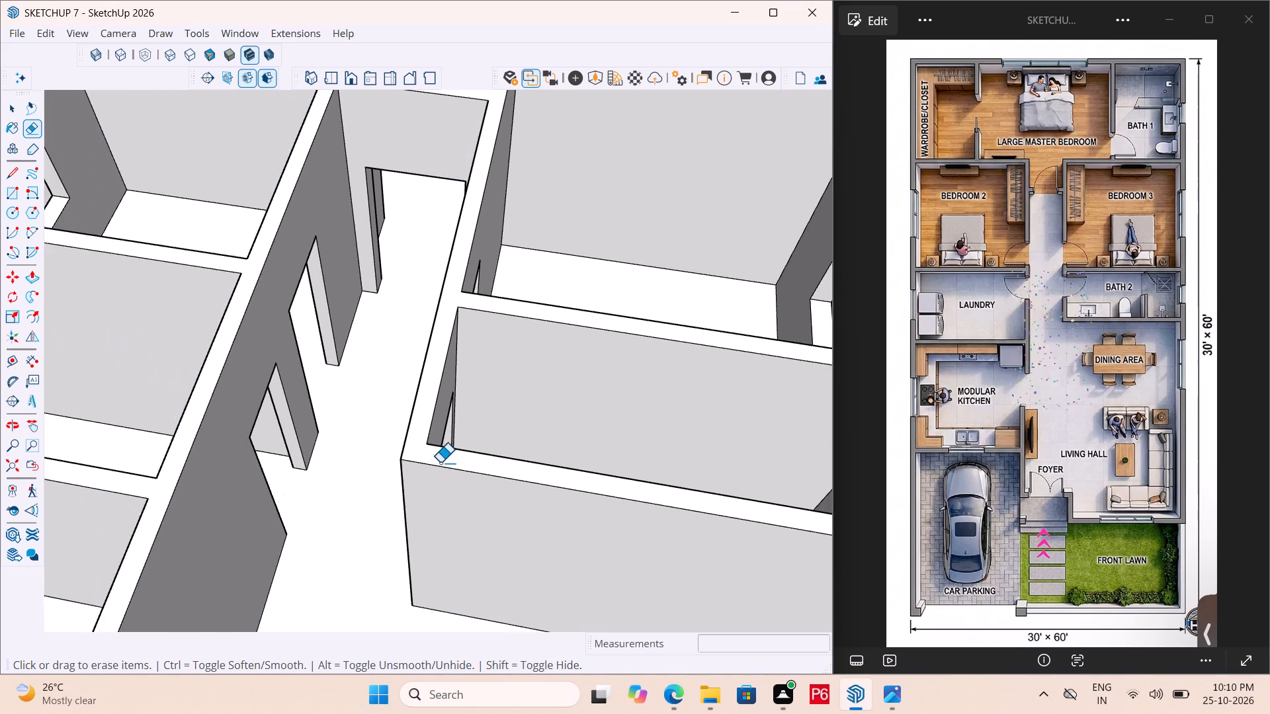
{"action": "scroll", "coordinate": [454, 460], "scroll_direction": "down", "scroll_amount": 6}
{"action": "scroll", "coordinate": [376, 387], "scroll_direction": "down", "scroll_amount": 6}
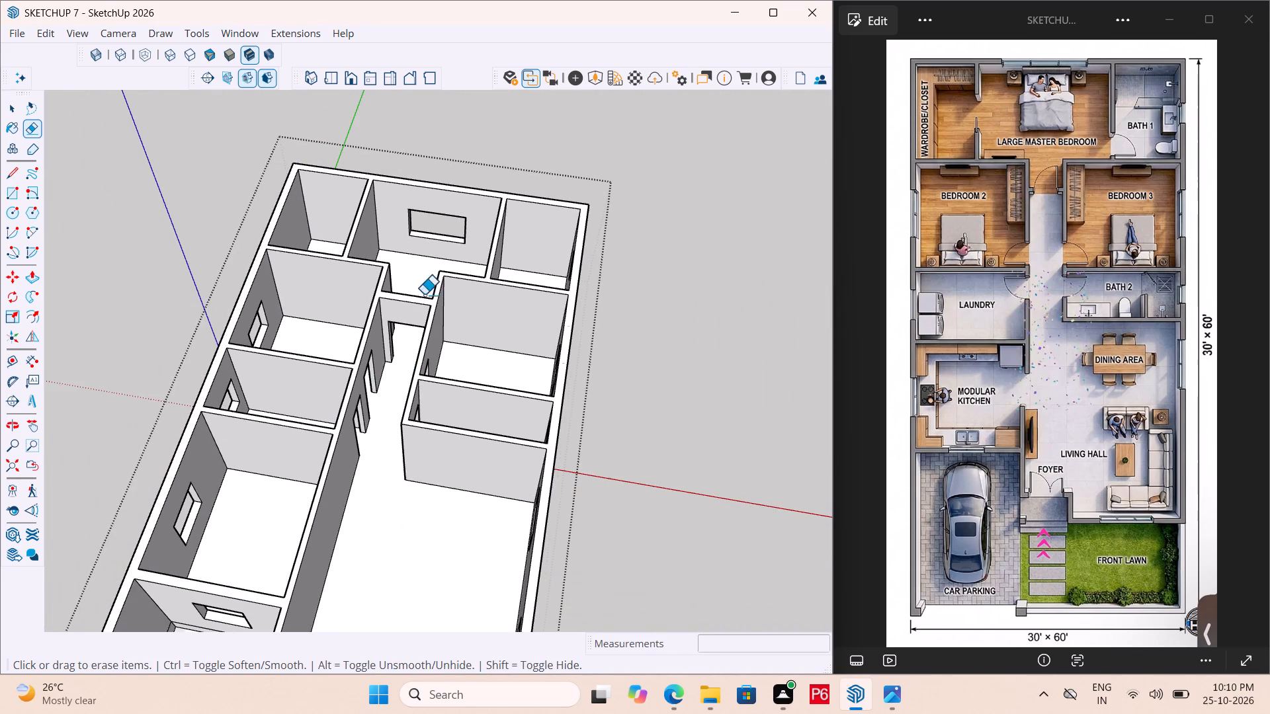
{"action": "scroll", "coordinate": [431, 292], "scroll_direction": "down", "scroll_amount": 5}
{"action": "scroll", "coordinate": [357, 538], "scroll_direction": "up", "scroll_amount": 6}
{"action": "left_click_drag", "start_coordinate": [366, 526], "coordinate": [365, 541]}
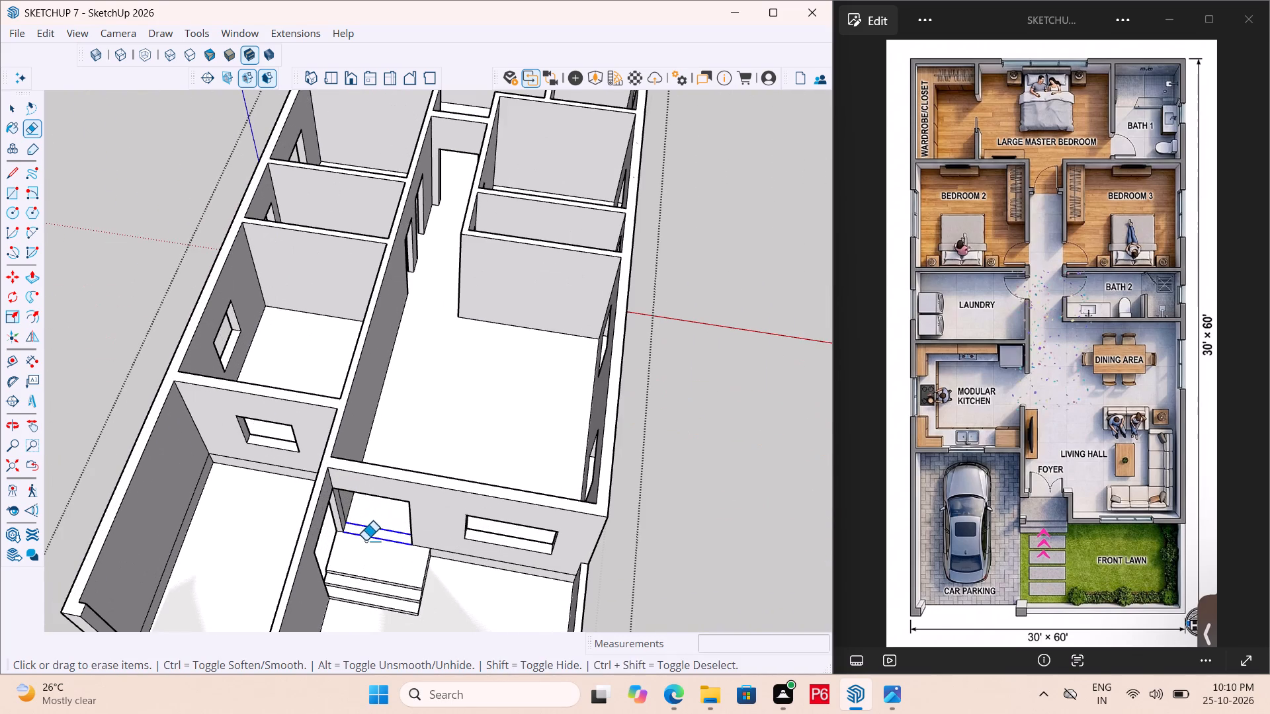
{"action": "left_click_drag", "start_coordinate": [365, 541], "coordinate": [366, 538]}
Draw a 6" line across the top of the wall between the modular kitchen and the living hall.
{"action": "scroll", "coordinate": [418, 563], "scroll_direction": "down", "scroll_amount": 4}
{"action": "scroll", "coordinate": [458, 435], "scroll_direction": "down", "scroll_amount": 3}
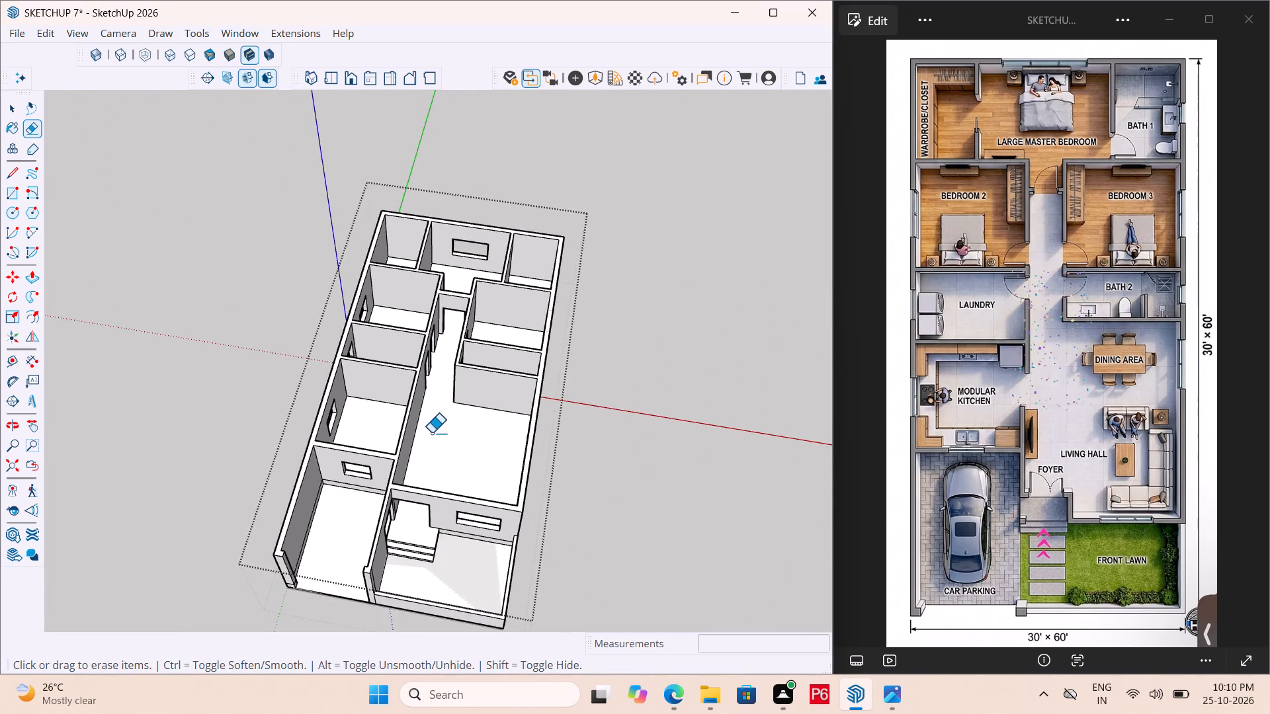
{"action": "middle_click_drag", "start_coordinate": [430, 432], "coordinate": [233, 436]}
{"action": "scroll", "coordinate": [401, 357], "scroll_direction": "up", "scroll_amount": 5}
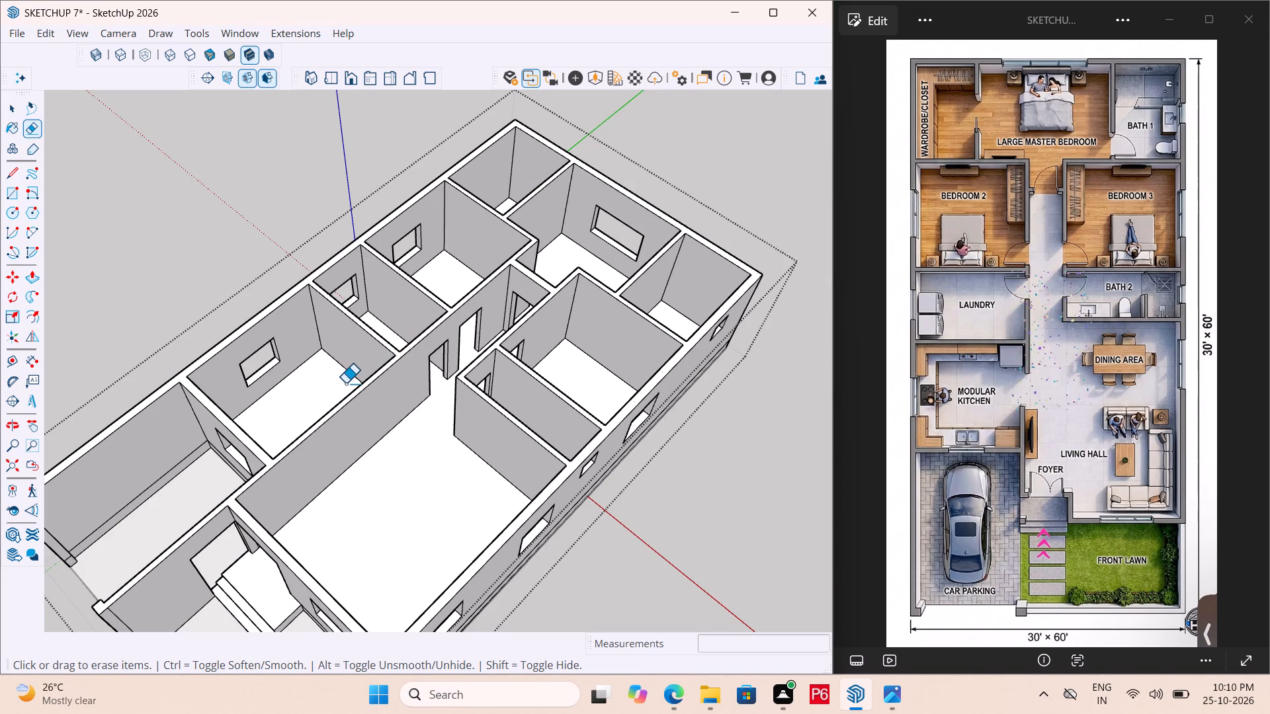
{"action": "scroll", "coordinate": [344, 393], "scroll_direction": "up", "scroll_amount": 5}
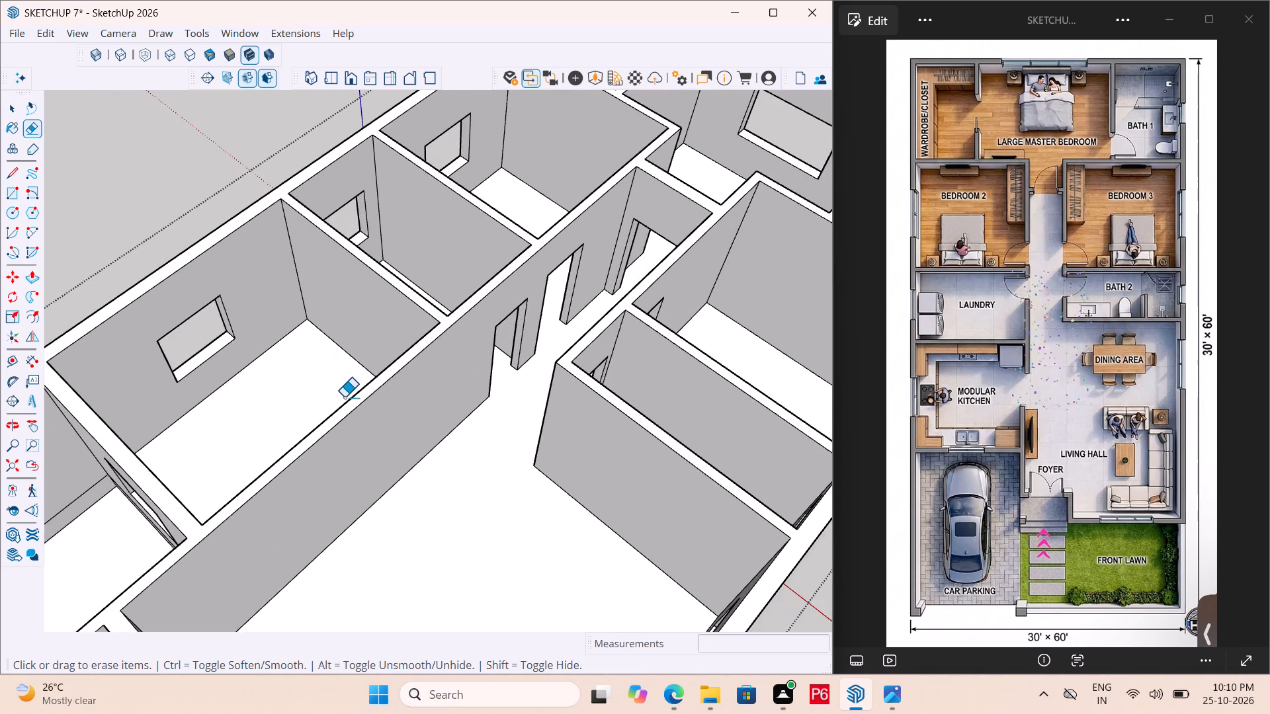
{"action": "scroll", "coordinate": [413, 352], "scroll_direction": "down", "scroll_amount": 4}
{"action": "middle_click_drag", "start_coordinate": [391, 388], "coordinate": [361, 450]}
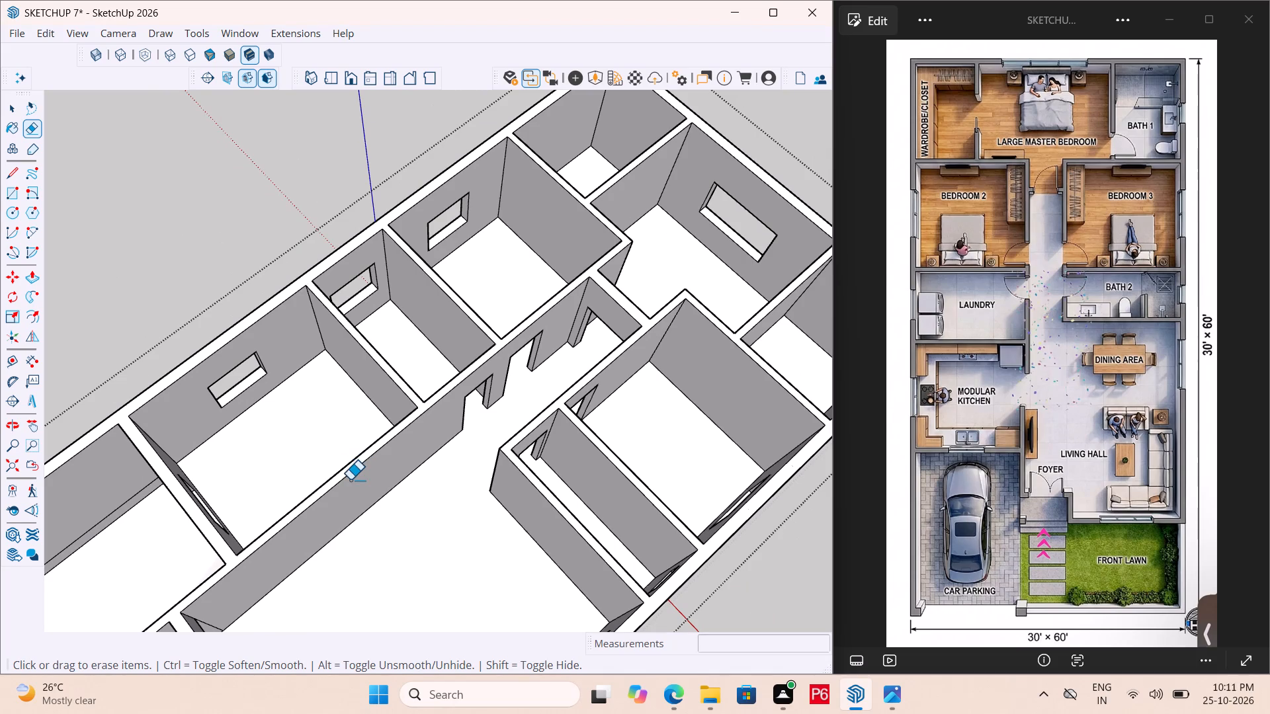
{"action": "scroll", "coordinate": [350, 480], "scroll_direction": "up", "scroll_amount": 6}
{"action": "key", "text": "l"}
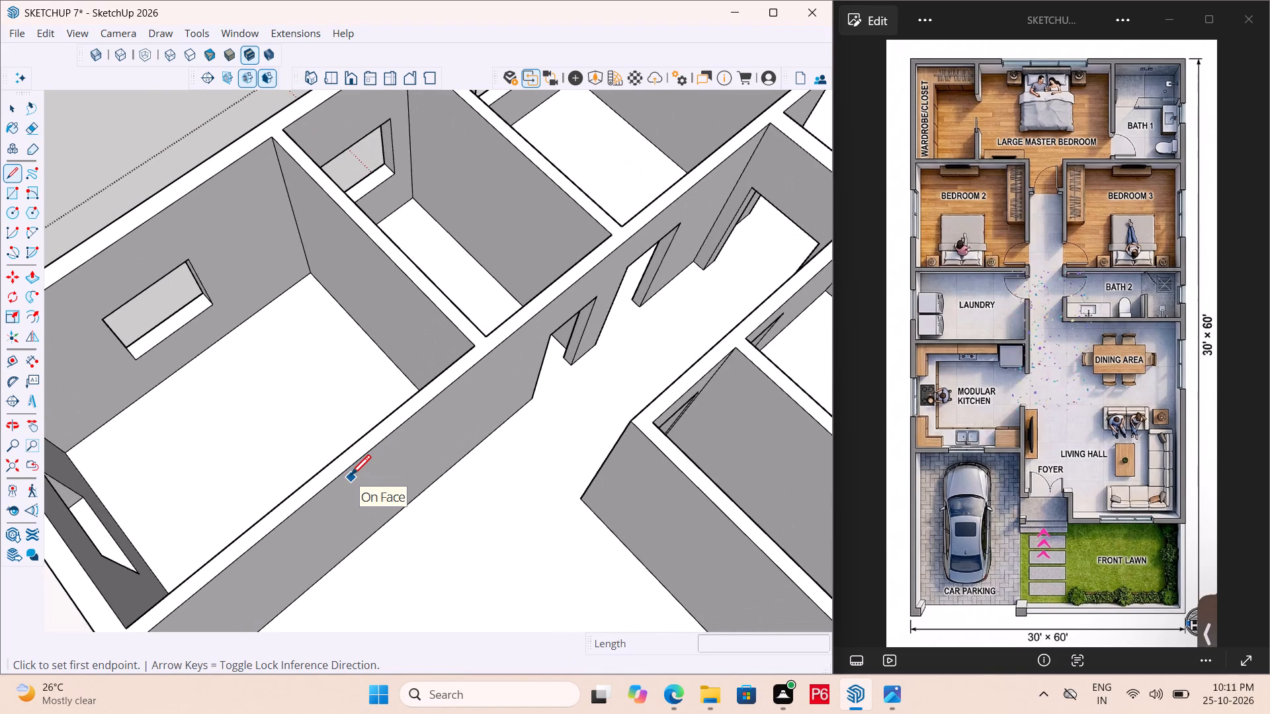
{"action": "left_click", "coordinate": [348, 451]}
{"action": "left_click", "coordinate": [351, 470]}
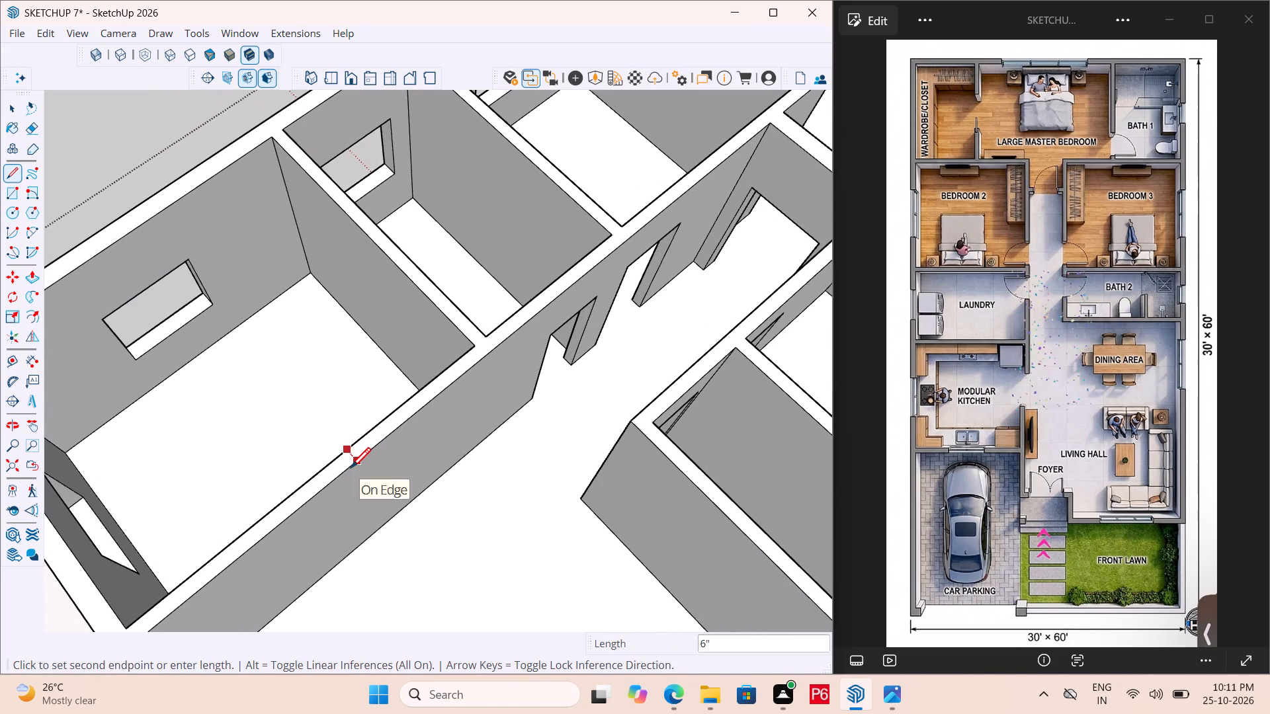
{"action": "key", "text": "space"}
Place a guide 4' along the kitchen–living hall wall top, measured from the line drawn across it.
{"action": "scroll", "coordinate": [352, 459], "scroll_direction": "up", "scroll_amount": 4}
{"action": "key", "text": "t"}
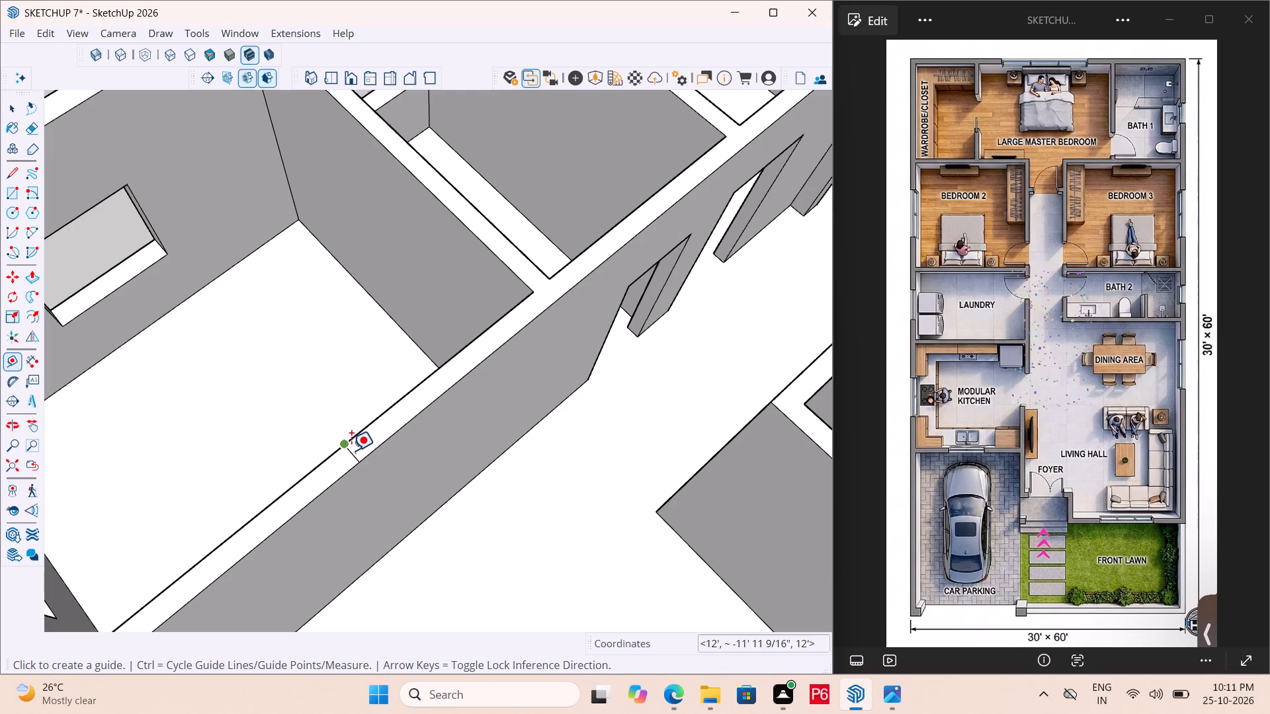
{"action": "left_click", "coordinate": [351, 453]}
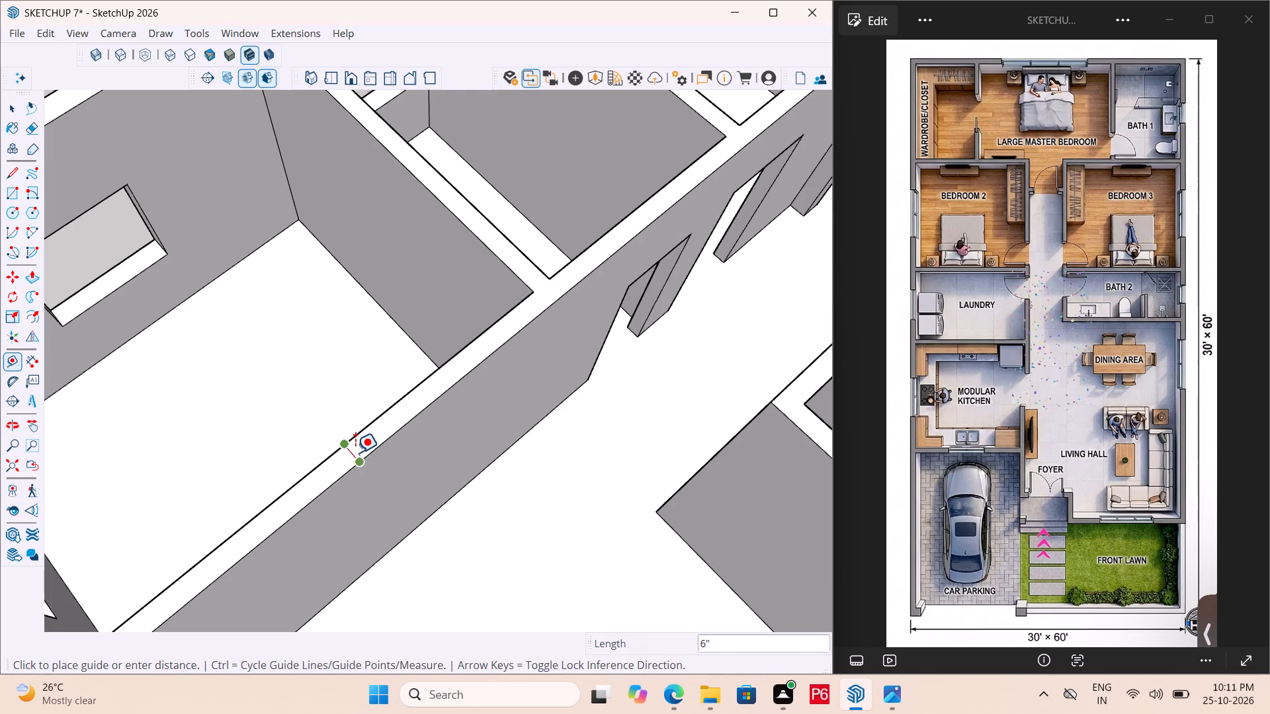
{"action": "key", "text": "Escape"}
{"action": "left_click", "coordinate": [355, 452]}
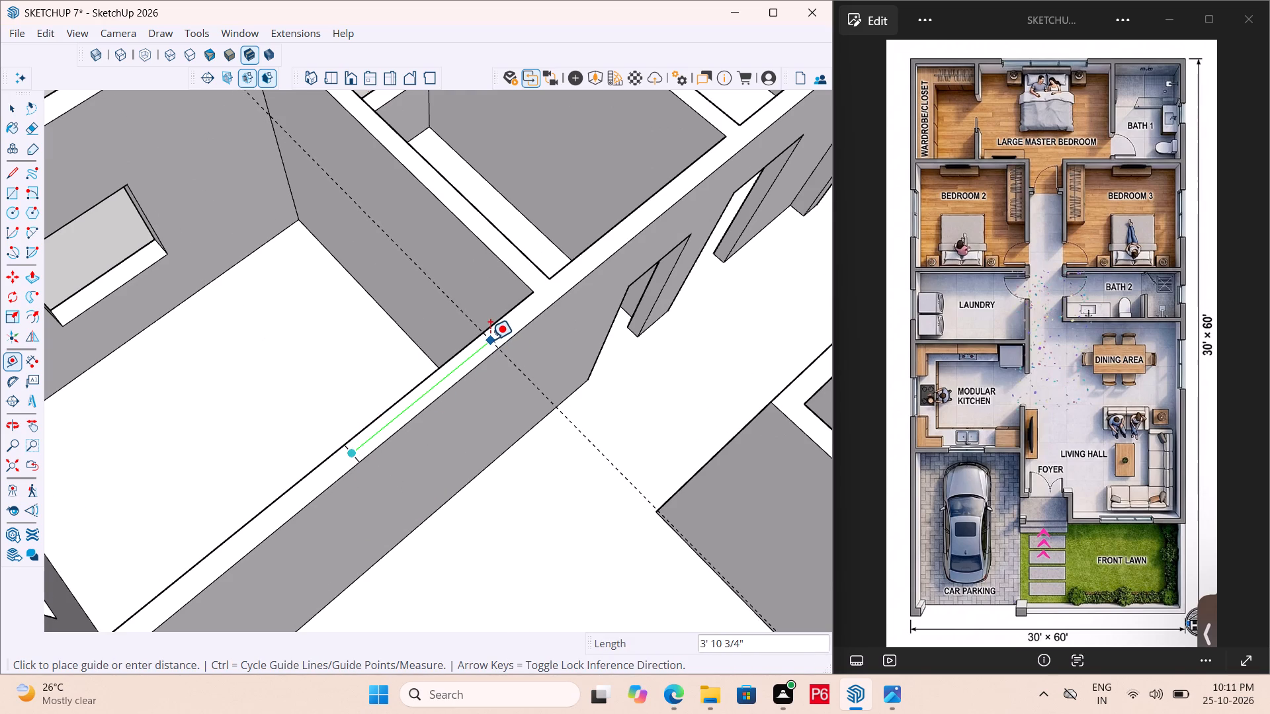
{"action": "type", "text": "4'"}
{"action": "key", "text": "Return"}
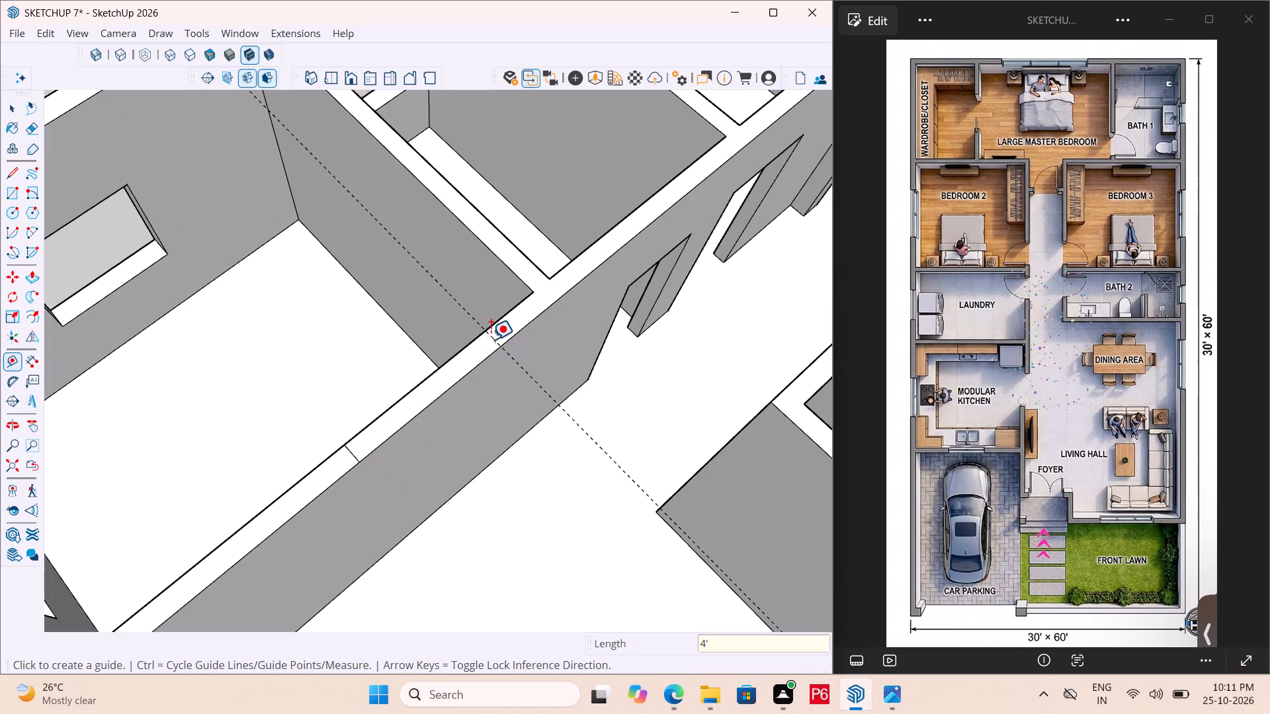
Draw a second line across the kitchen–living hall wall top at the guide and erase the guide.
{"action": "key", "text": "l"}
{"action": "scroll", "coordinate": [507, 324], "scroll_direction": "up", "scroll_amount": 3}
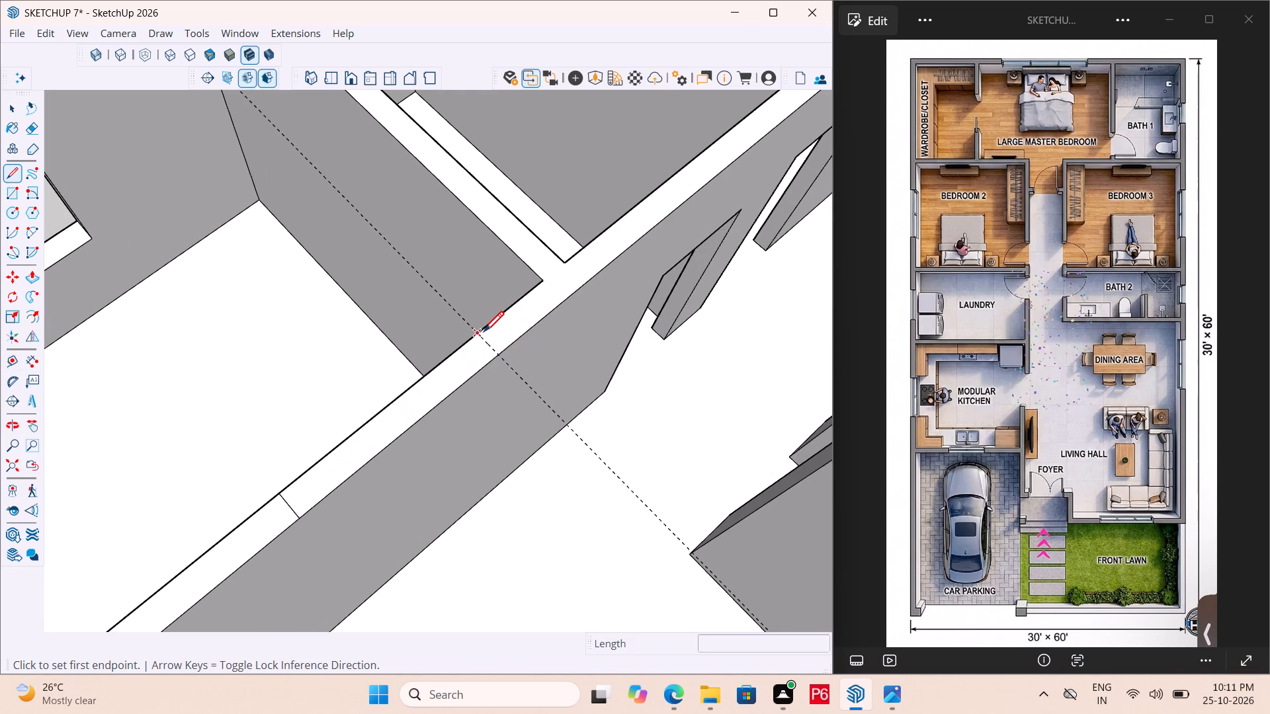
{"action": "left_click", "coordinate": [484, 334]}
{"action": "left_click", "coordinate": [498, 359]}
{"action": "key", "text": "space"}
{"action": "scroll", "coordinate": [466, 315], "scroll_direction": "down", "scroll_amount": 4}
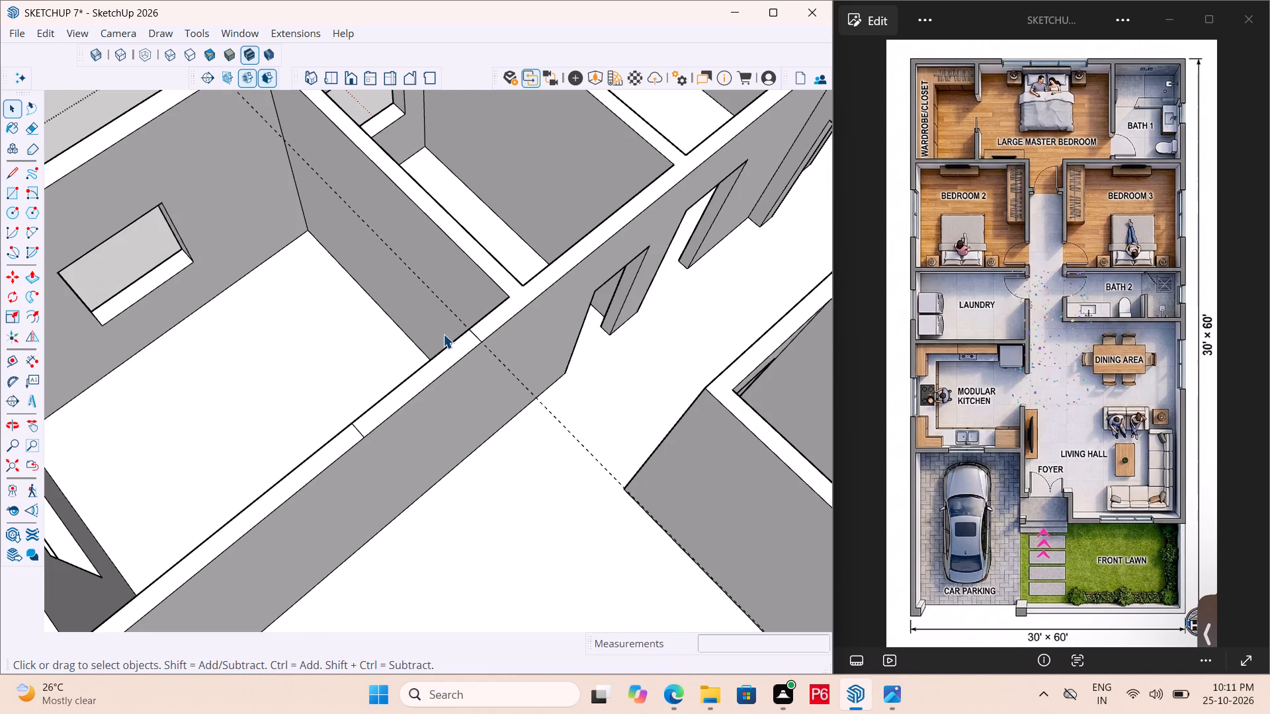
{"action": "key", "text": "e"}
{"action": "left_click", "coordinate": [415, 279]}
Save the model with the kitchen opening marked on the wall top.
{"action": "key", "text": "ctrl+s"}
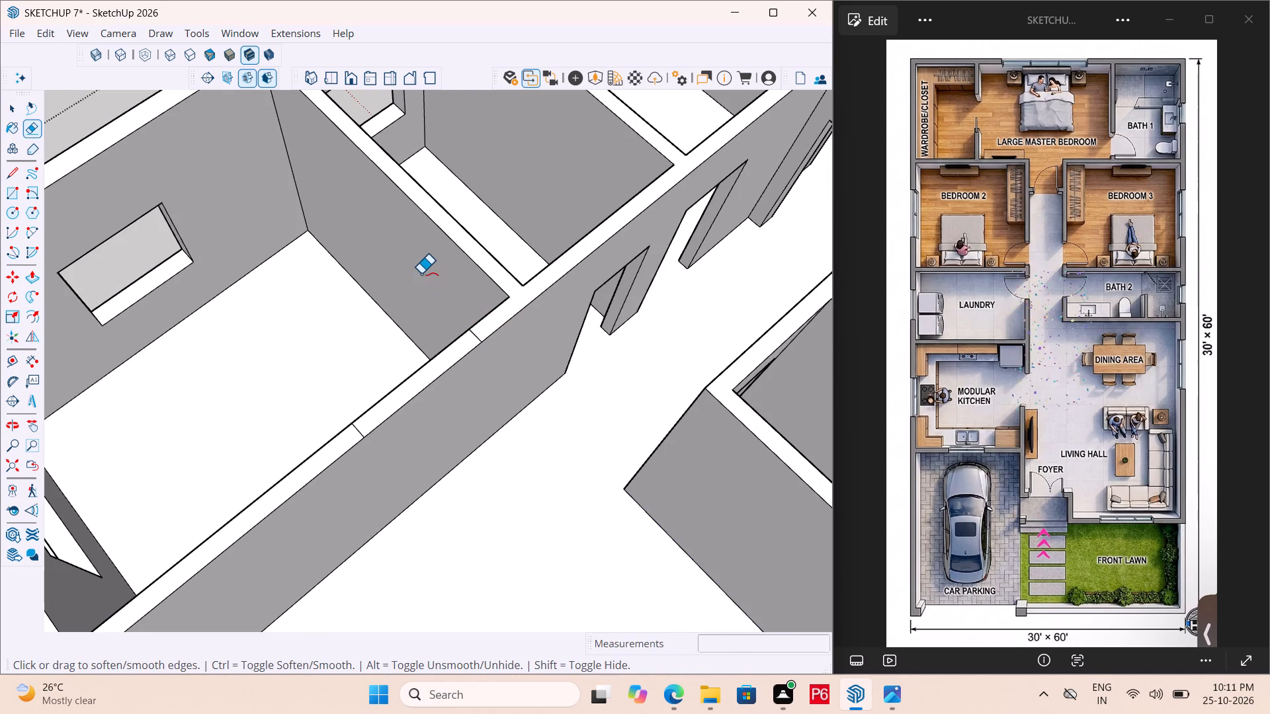
{"action": "key", "text": "ctrl+s"}
{"action": "key", "text": "ctrl+s"}
{"action": "key", "text": "ctrl+s"}
Push the wall section between the two lines down 10' 6" to the floor to open the kitchen doorway.
{"action": "key", "text": "p"}
{"action": "left_click", "coordinate": [435, 375]}
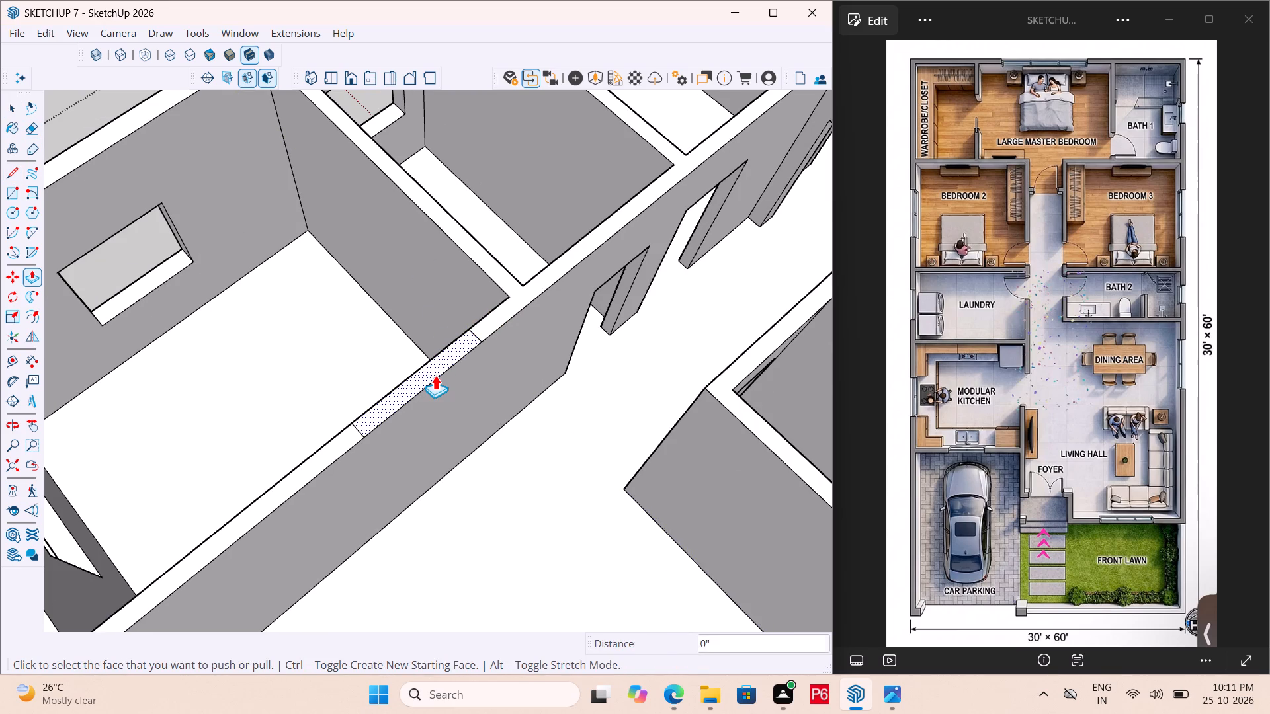
{"action": "left_click", "coordinate": [458, 498]}
Place a guide 3' 6" below the wall top on the end face of the kitchen opening.
{"action": "middle_click_drag", "start_coordinate": [456, 408], "coordinate": [489, 309]}
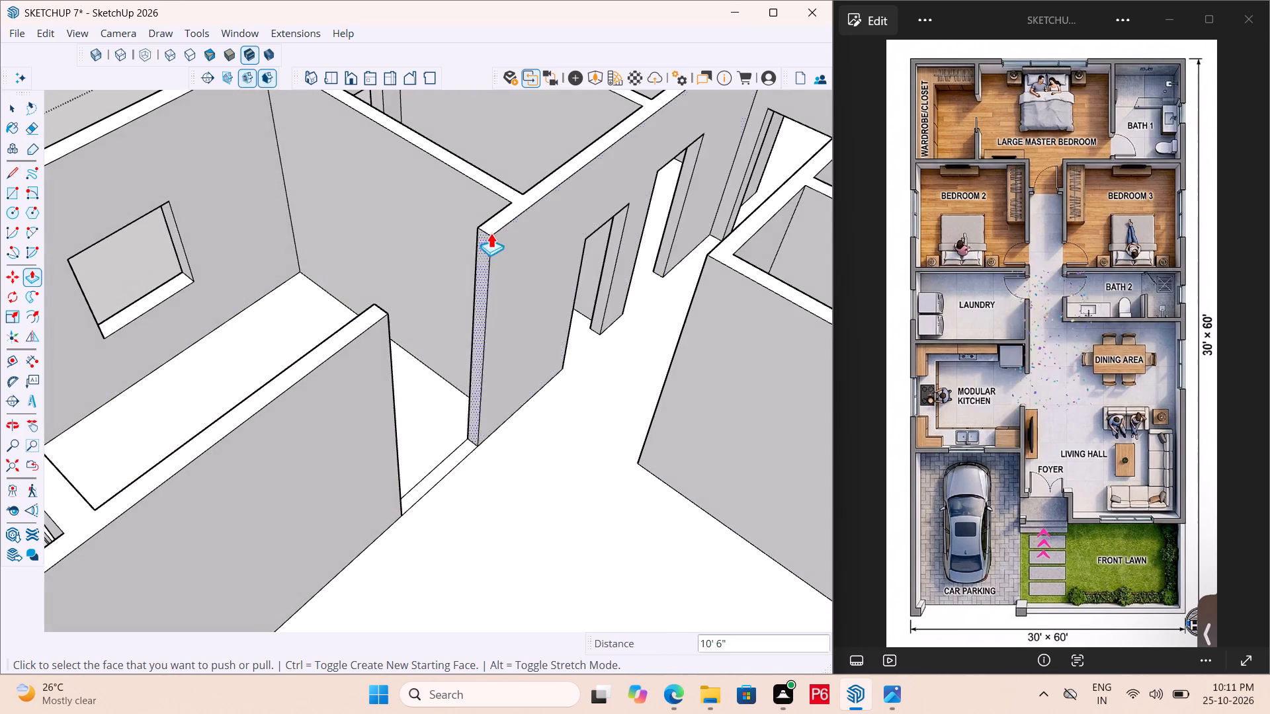
{"action": "scroll", "coordinate": [491, 229], "scroll_direction": "up", "scroll_amount": 4}
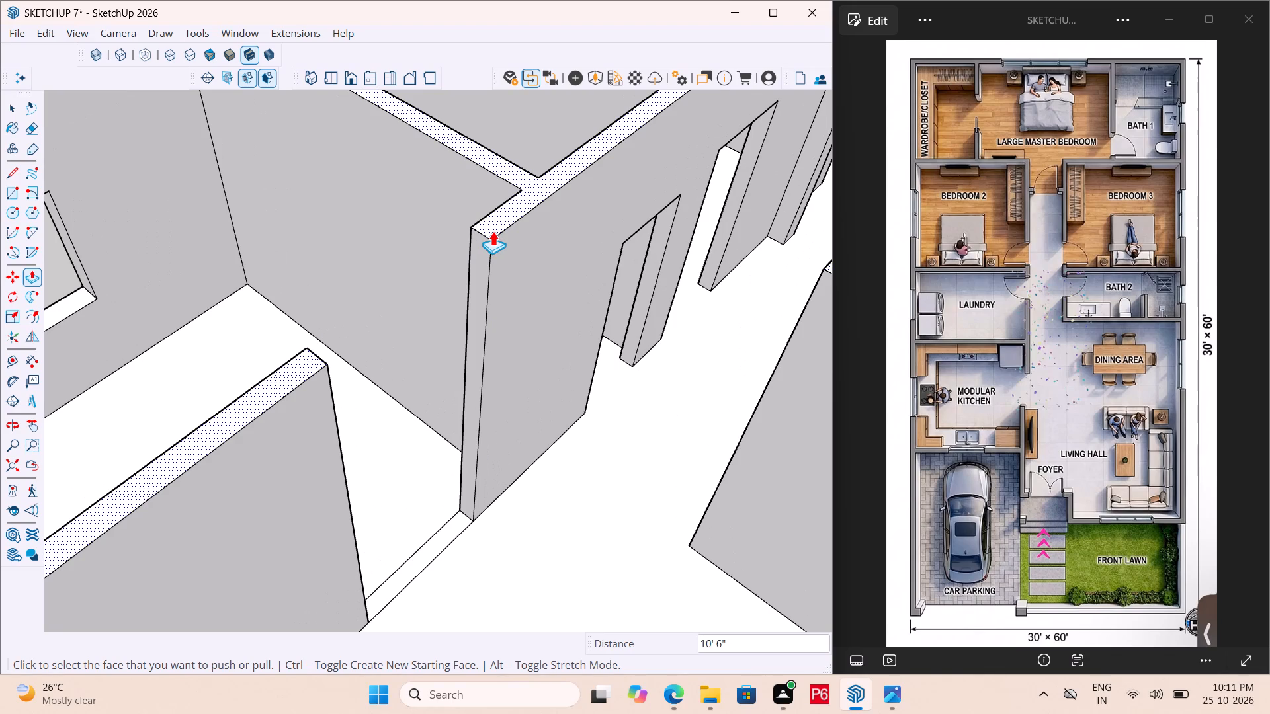
{"action": "key", "text": "t"}
{"action": "scroll", "coordinate": [489, 243], "scroll_direction": "up", "scroll_amount": 3}
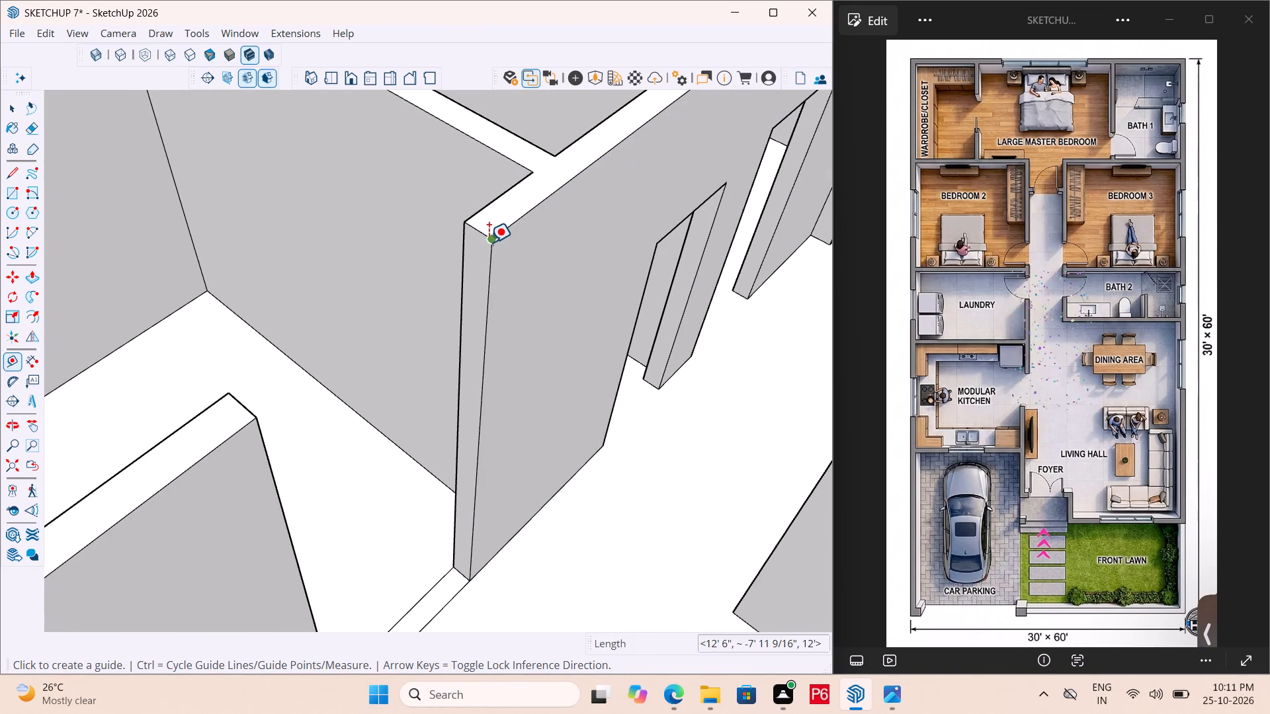
{"action": "left_click", "coordinate": [479, 227]}
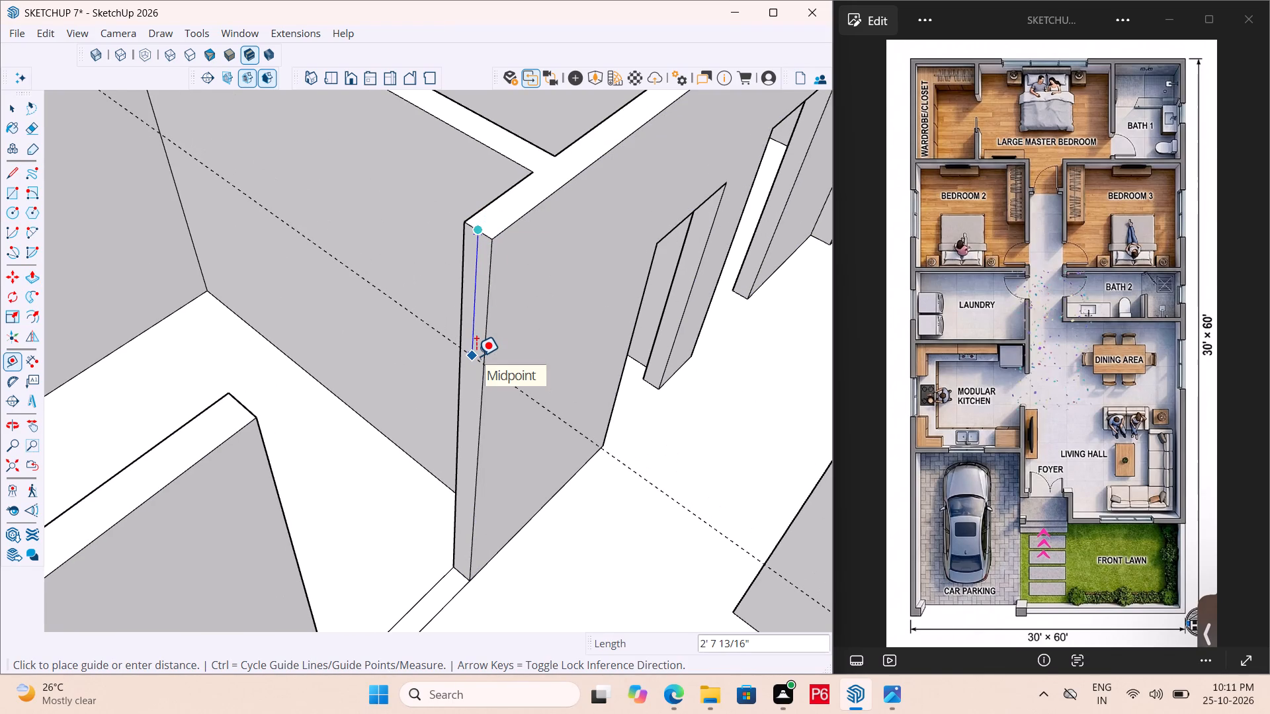
{"action": "type", "text": "3'6\""}
{"action": "key", "text": "Return"}
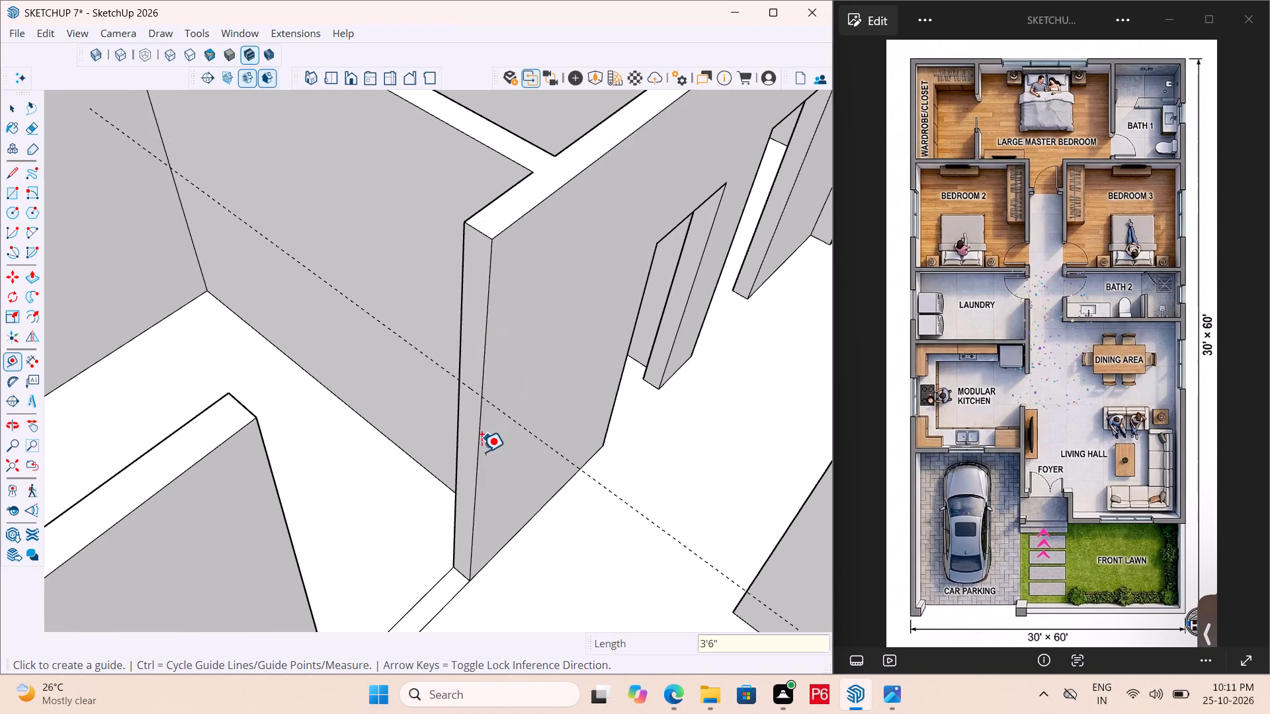
Draw a line across the kitchen opening's end face at the guide and erase the guide.
{"action": "key", "text": "l"}
{"action": "scroll", "coordinate": [451, 461], "scroll_direction": "up", "scroll_amount": 2}
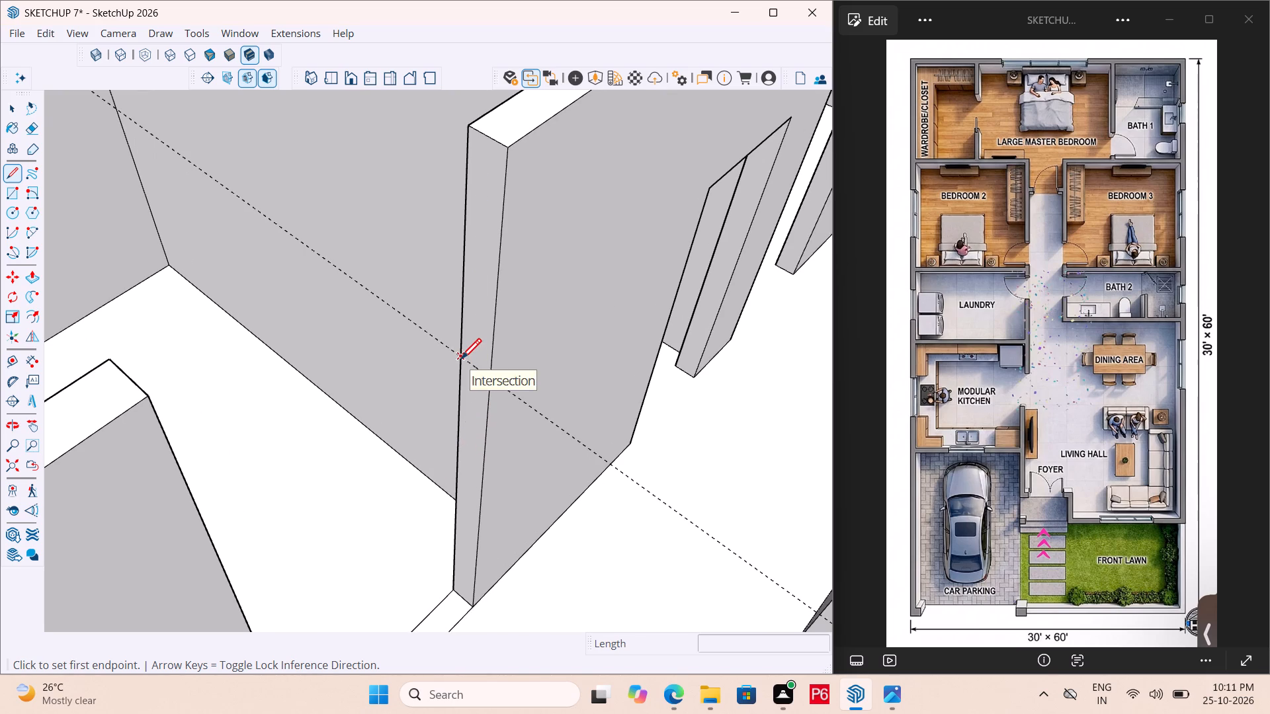
{"action": "left_click", "coordinate": [462, 361]}
{"action": "left_click", "coordinate": [497, 379]}
{"action": "key", "text": "space"}
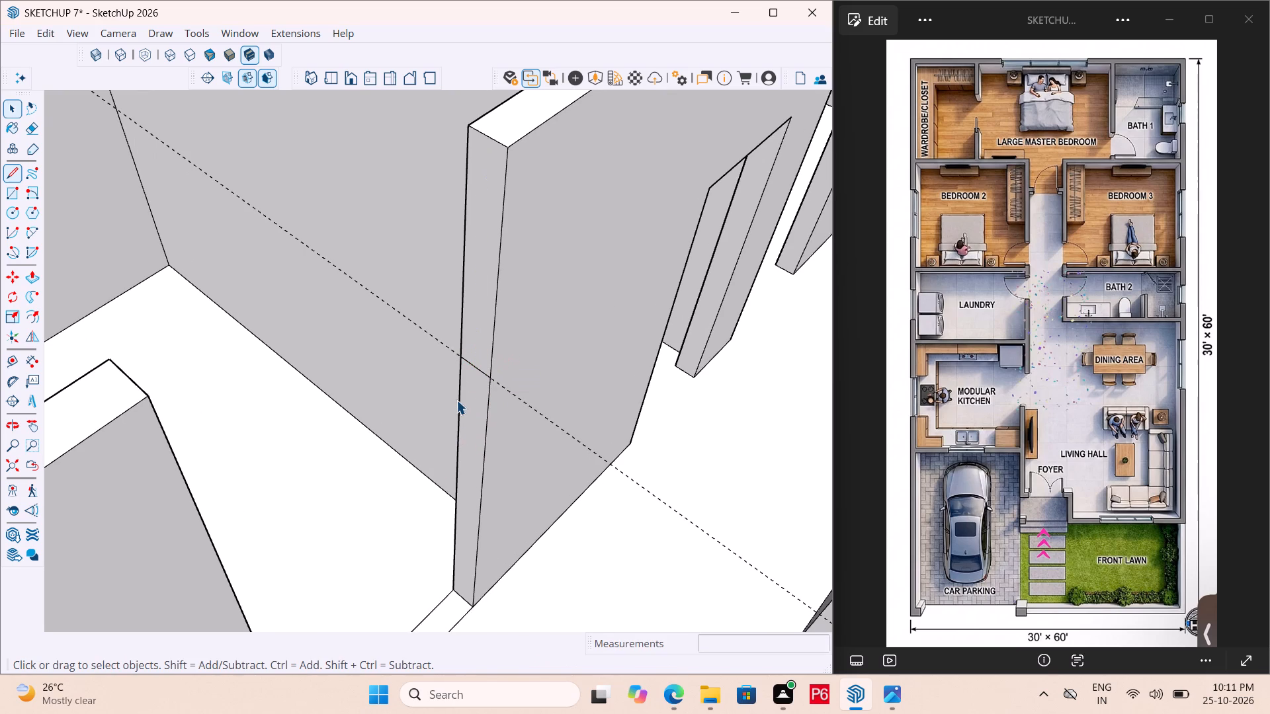
{"action": "key", "text": "t"}
{"action": "left_click", "coordinate": [391, 310]}
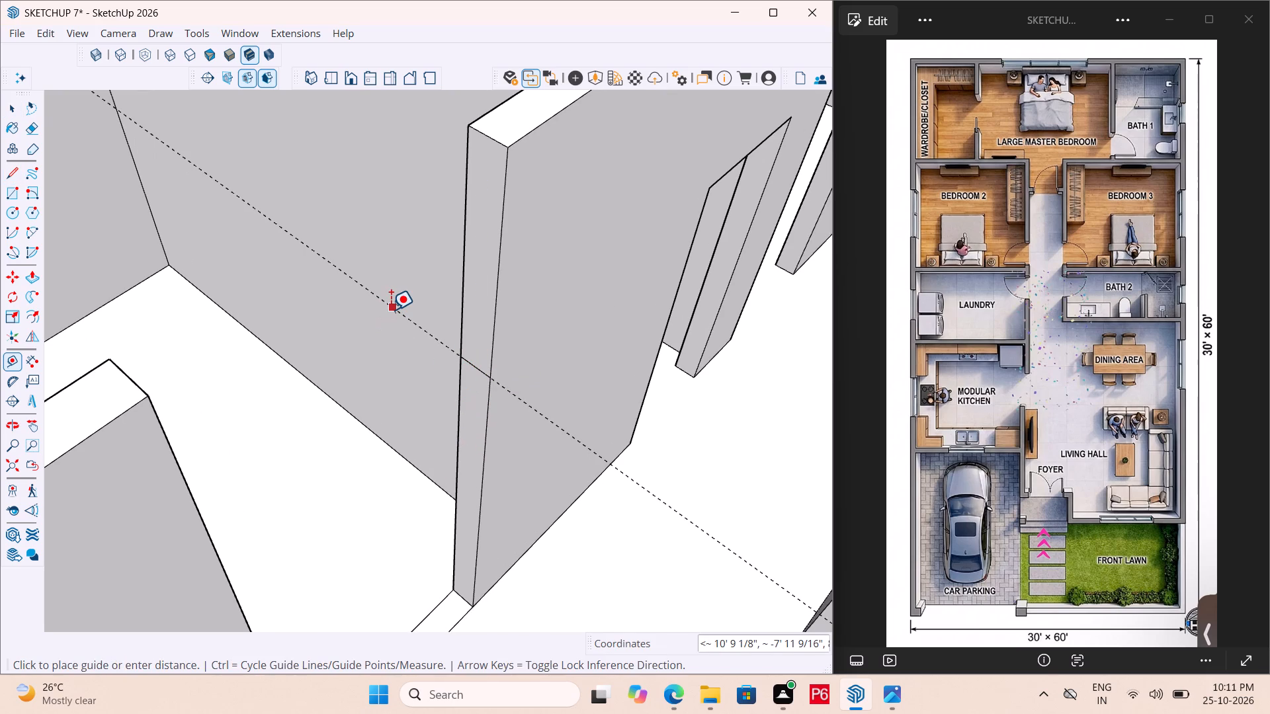
{"action": "key", "text": "Escape"}
{"action": "key", "text": "e"}
{"action": "left_click_drag", "start_coordinate": [391, 310], "coordinate": [403, 301]}
Save the model with the kitchen door head line drawn.
{"action": "key", "text": "ctrl+s"}
{"action": "key", "text": "ctrl+s"}
{"action": "key", "text": "ctrl+s"}
{"action": "key", "text": "ctrl+s"}
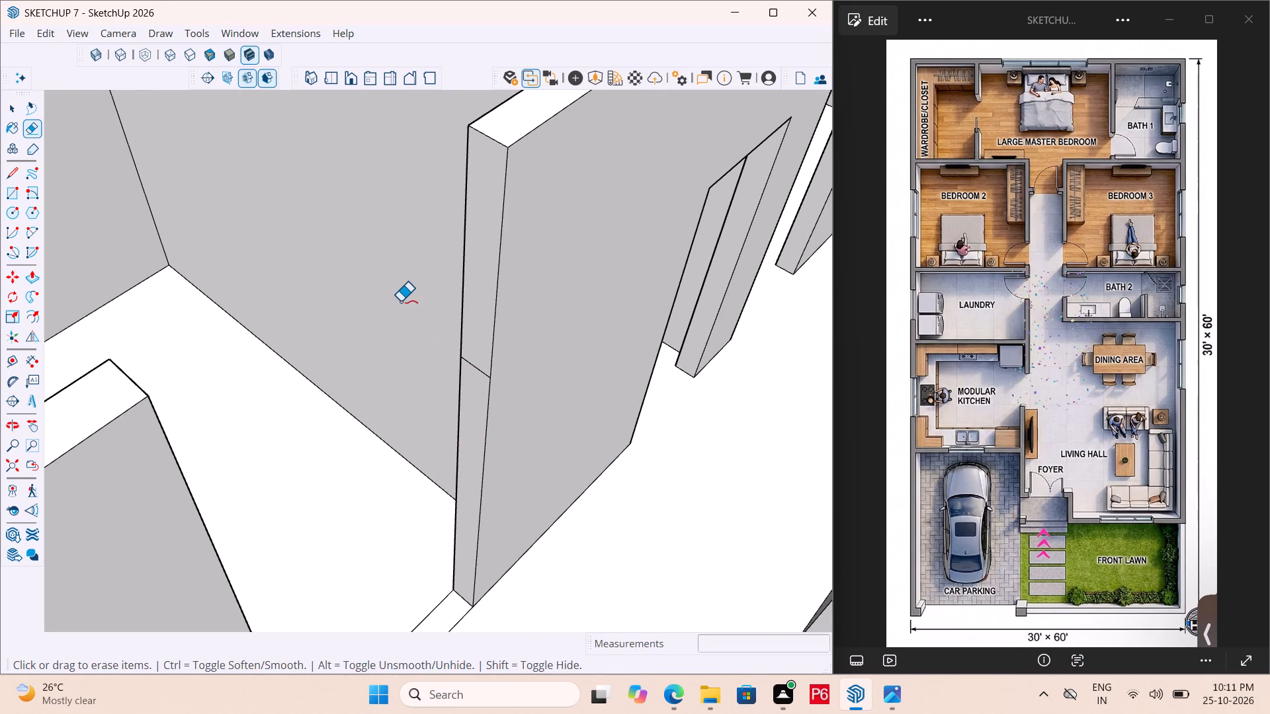
Pull the upper part of the end face across the kitchen opening to the opposite wall to form the door header.
{"action": "key", "text": "p"}
{"action": "left_click", "coordinate": [487, 286]}
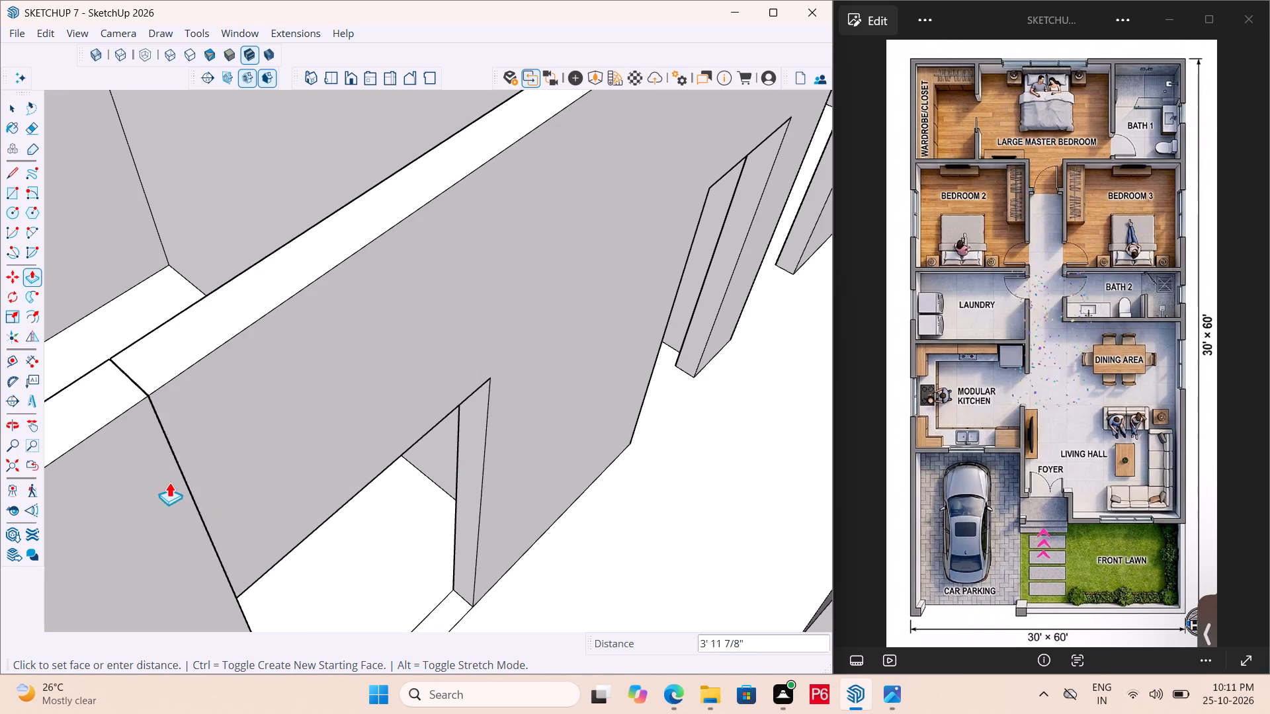
{"action": "left_click", "coordinate": [176, 475]}
Erase the seam lines where the new header meets the wall, on the top and on both wall faces.
{"action": "scroll", "coordinate": [376, 354], "scroll_direction": "down", "scroll_amount": 3}
{"action": "key", "text": "e"}
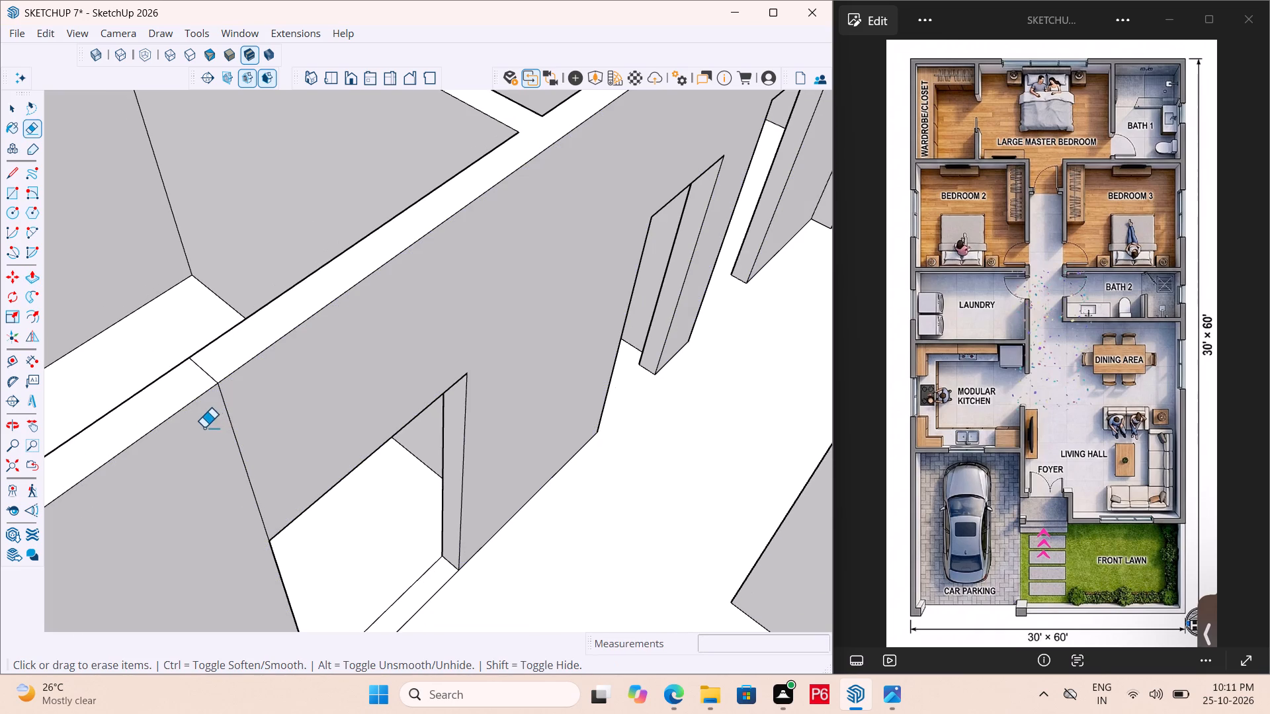
{"action": "left_click_drag", "start_coordinate": [210, 424], "coordinate": [231, 414]}
{"action": "left_click_drag", "start_coordinate": [214, 376], "coordinate": [206, 377]}
{"action": "middle_click_drag", "start_coordinate": [176, 399], "coordinate": [378, 401]}
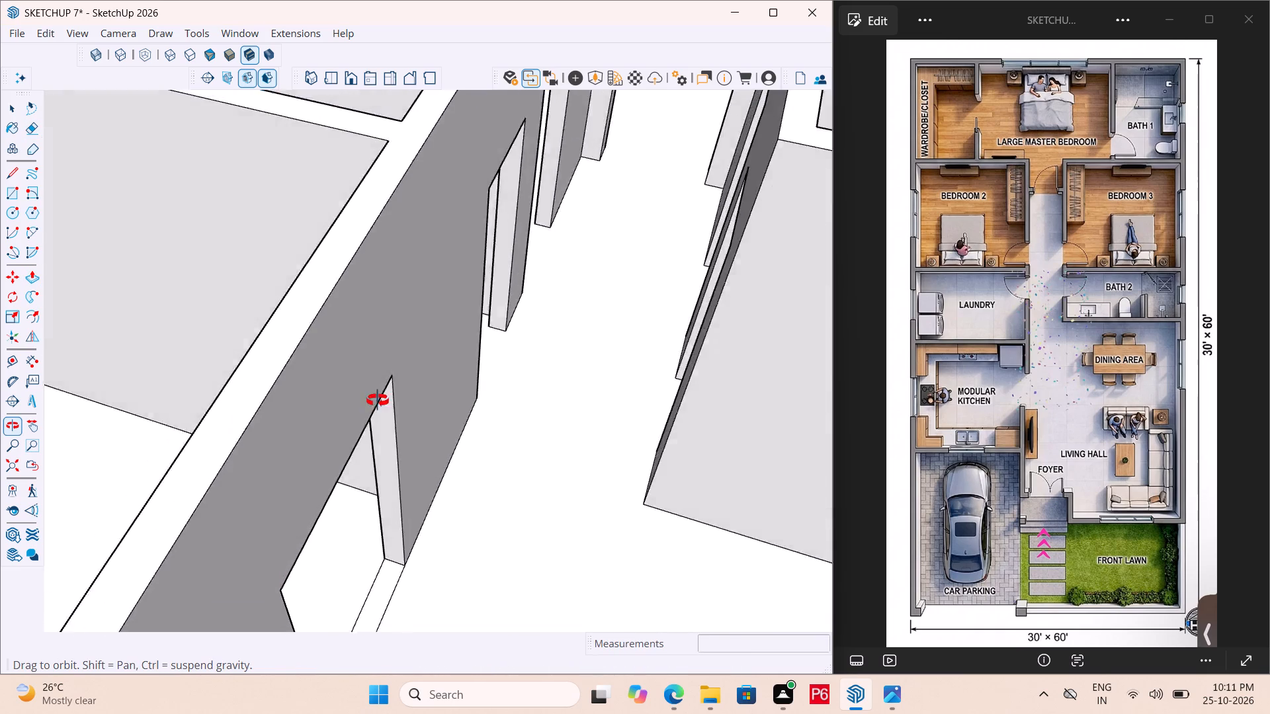
{"action": "middle_click_drag", "start_coordinate": [378, 401], "coordinate": [661, 365]}
{"action": "scroll", "coordinate": [513, 335], "scroll_direction": "down", "scroll_amount": 5}
{"action": "scroll", "coordinate": [426, 471], "scroll_direction": "up", "scroll_amount": 1}
{"action": "left_click", "coordinate": [427, 471]}
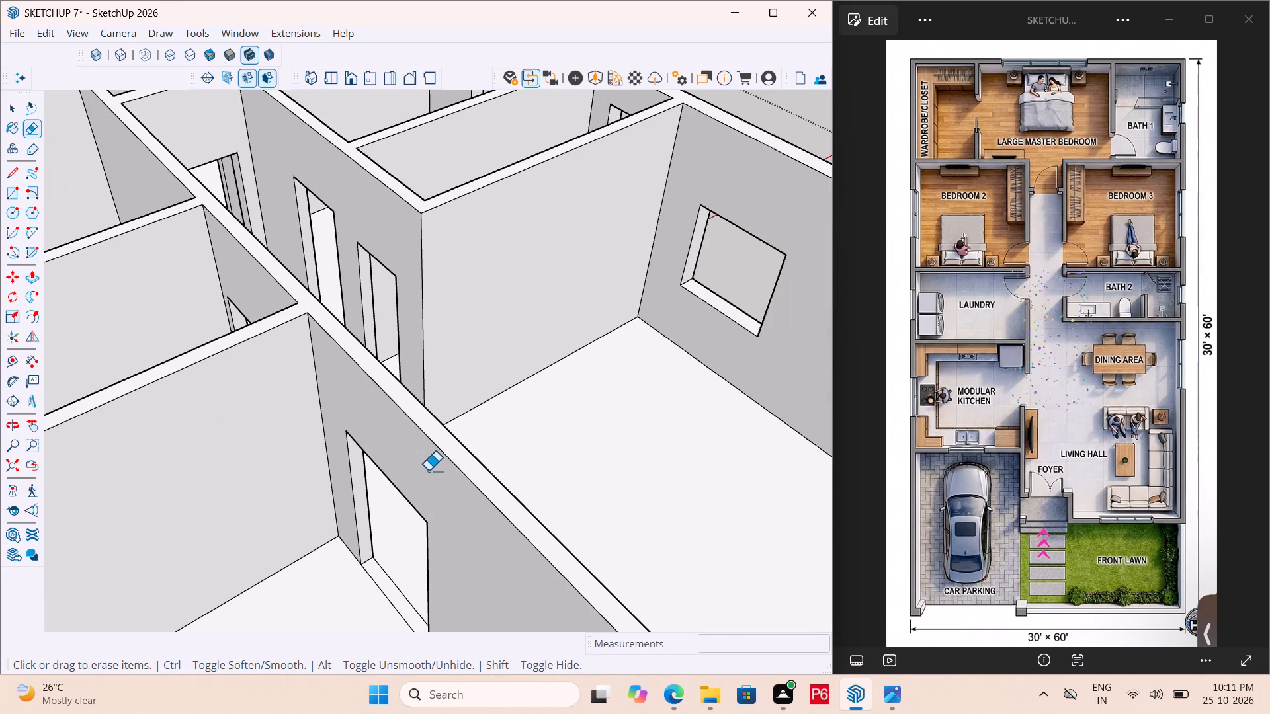
Erase the floor threshold lines in the kitchen doorway.
{"action": "left_click_drag", "start_coordinate": [384, 579], "coordinate": [381, 591]}
{"action": "left_click", "coordinate": [381, 591]}
Save the model with the finished kitchen doorway.
{"action": "key", "text": "ctrl+s"}
{"action": "key", "text": "ctrl+s"}
{"action": "key", "text": "ctrl+s"}
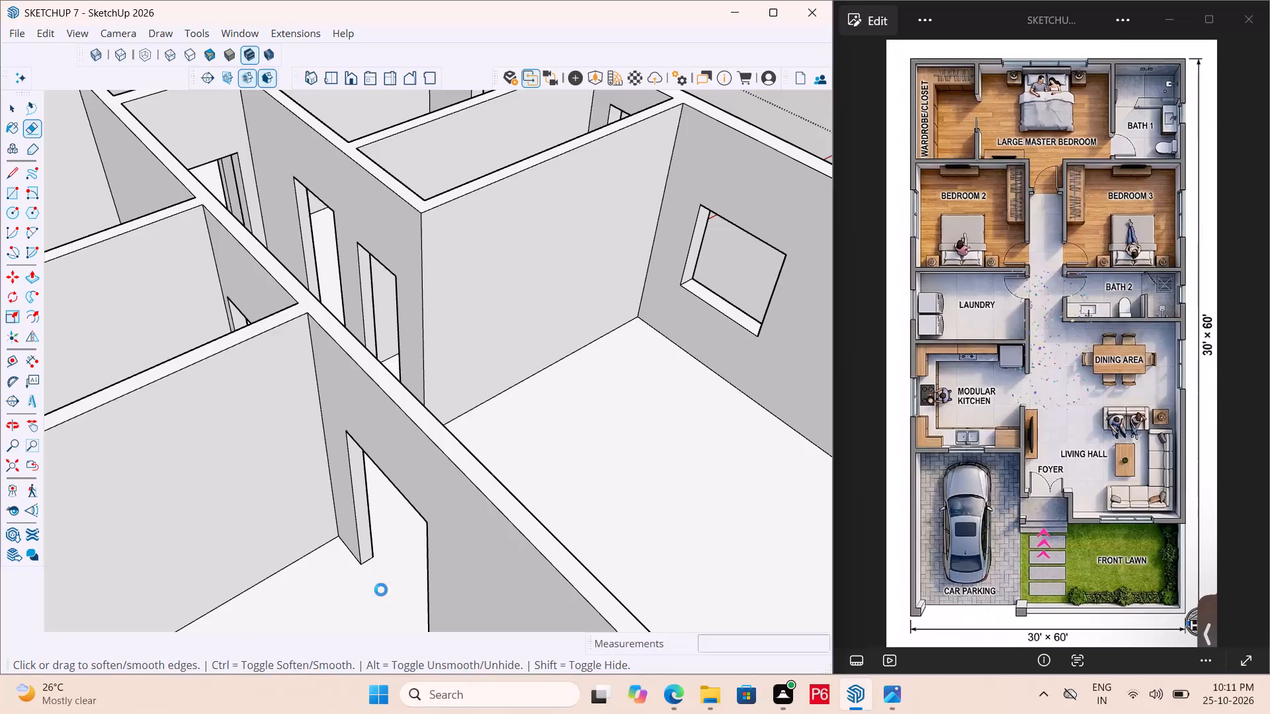
{"action": "key", "text": "ctrl+s"}
{"action": "key", "text": "ctrl+s"}
{"action": "key", "text": "ctrl+s"}
Review the whole house from several angles to check the door openings in the rooms.
{"action": "scroll", "coordinate": [381, 587], "scroll_direction": "down", "scroll_amount": 6}
{"action": "scroll", "coordinate": [340, 553], "scroll_direction": "down", "scroll_amount": 6}
{"action": "middle_click_drag", "start_coordinate": [541, 526], "coordinate": [261, 535]}
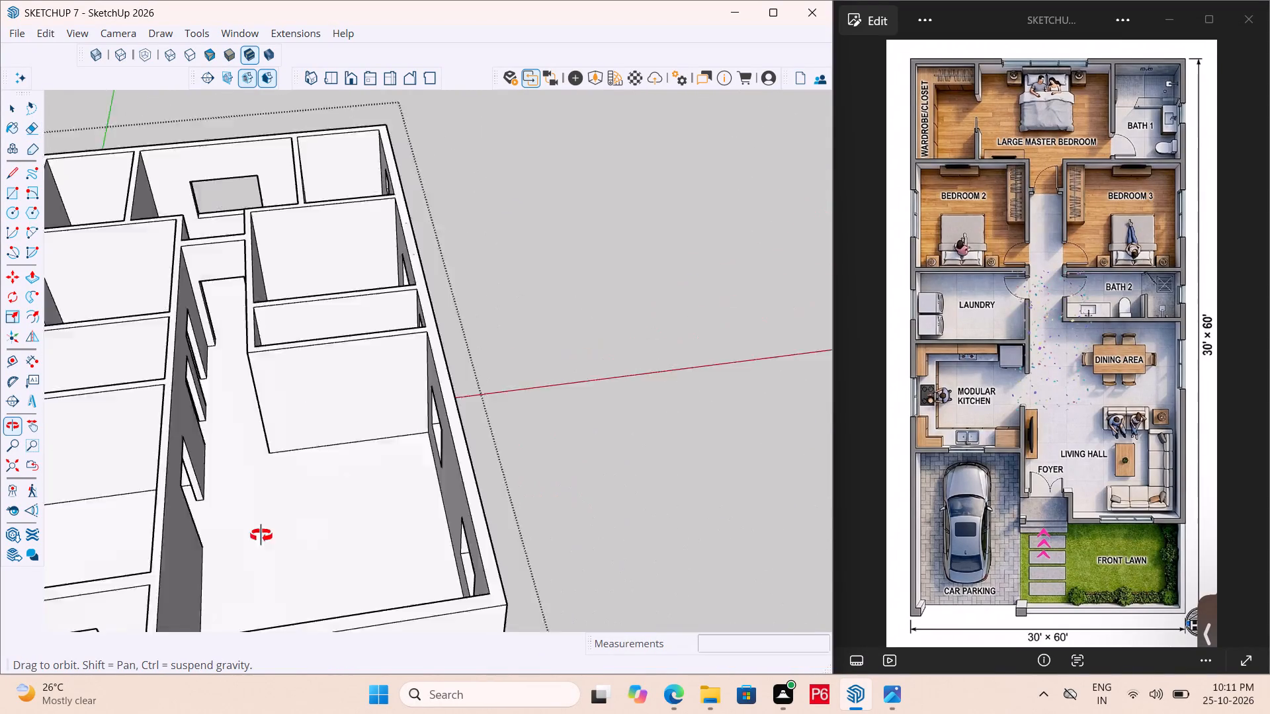
{"action": "middle_click_drag", "start_coordinate": [261, 535], "coordinate": [138, 535]}
{"action": "scroll", "coordinate": [515, 528], "scroll_direction": "down", "scroll_amount": 6}
{"action": "middle_click_drag", "start_coordinate": [304, 418], "coordinate": [408, 421]}
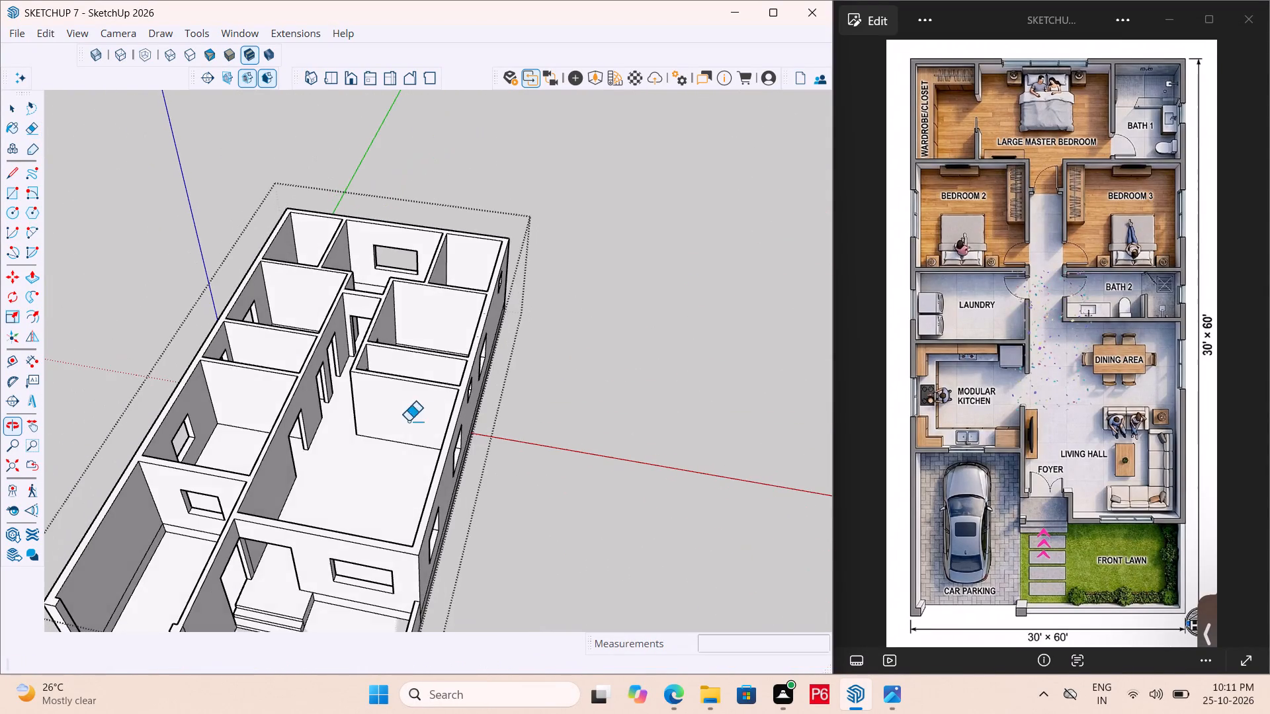
{"action": "scroll", "coordinate": [522, 434], "scroll_direction": "down", "scroll_amount": 5}
{"action": "middle_click_drag", "start_coordinate": [460, 454], "coordinate": [339, 537]}
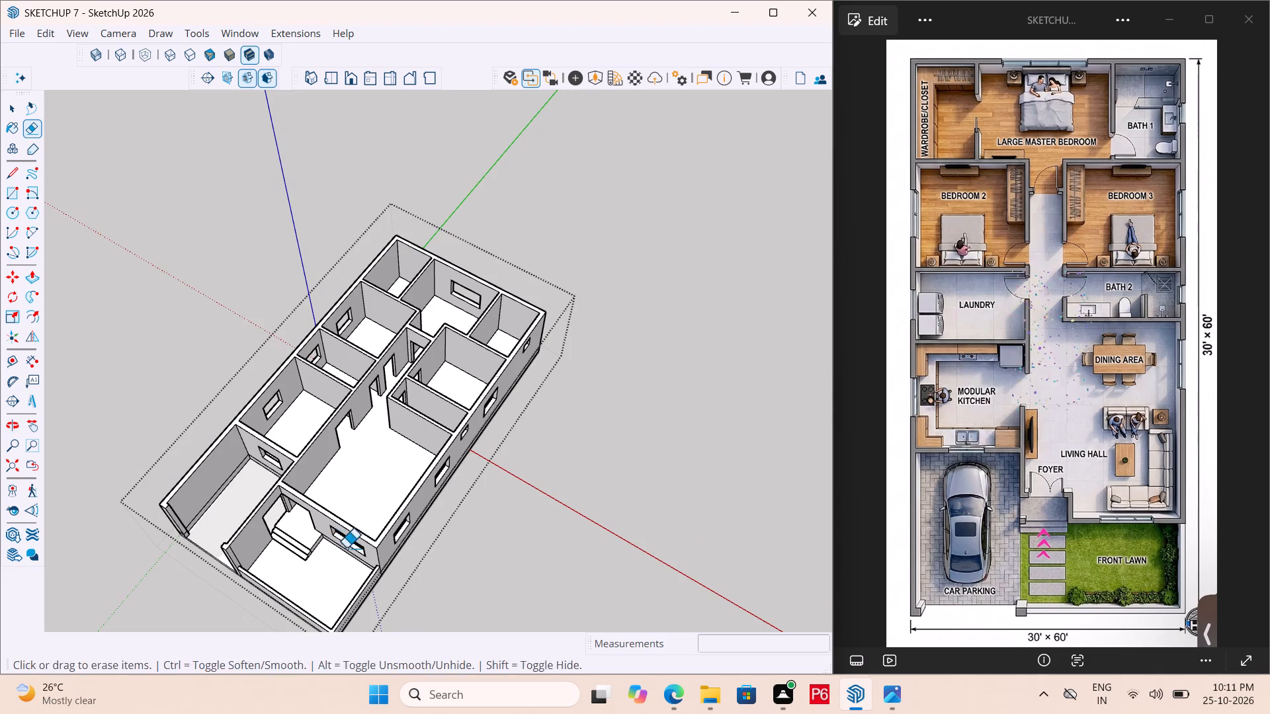
{"action": "middle_click", "coordinate": [349, 561]}
Draw a line across the top of the wall between the master bedroom and Bath 1, near its inner corner.
{"action": "scroll", "coordinate": [567, 199], "scroll_direction": "up", "scroll_amount": 14}
{"action": "middle_click_drag", "start_coordinate": [398, 417], "coordinate": [300, 418]}
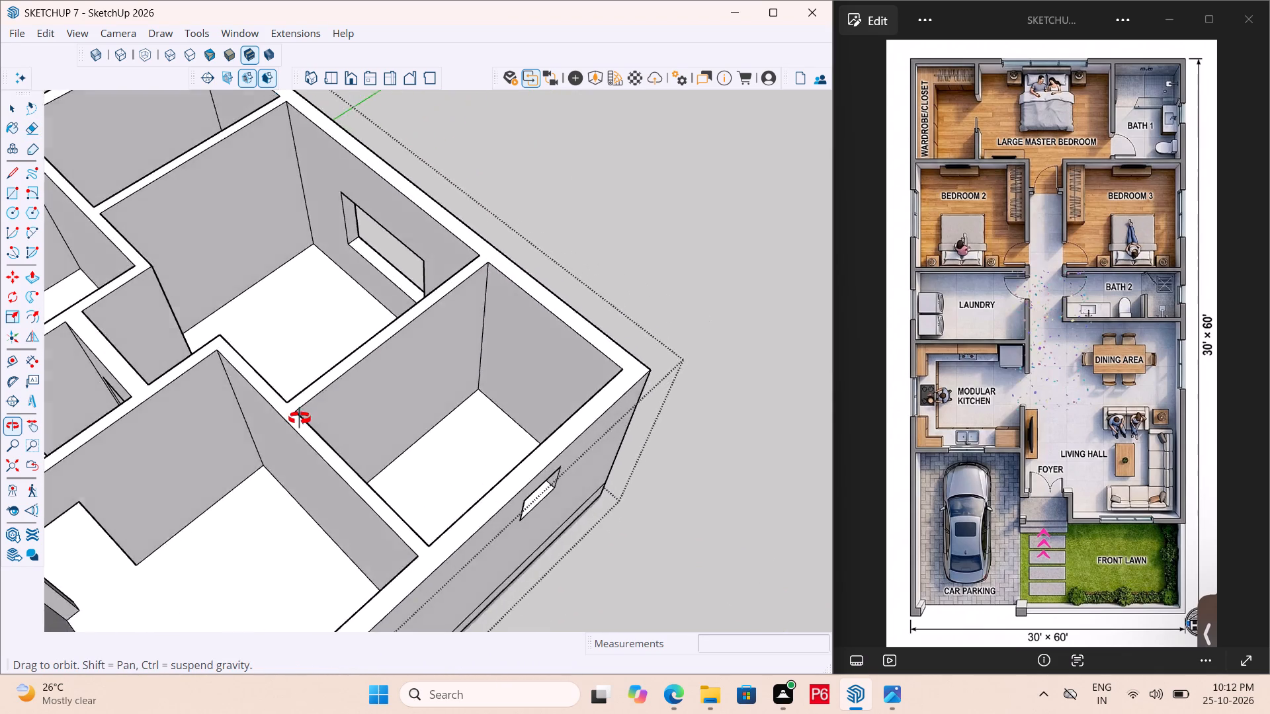
{"action": "middle_click_drag", "start_coordinate": [300, 418], "coordinate": [246, 451]}
{"action": "scroll", "coordinate": [259, 420], "scroll_direction": "up", "scroll_amount": 5}
{"action": "key", "text": "l"}
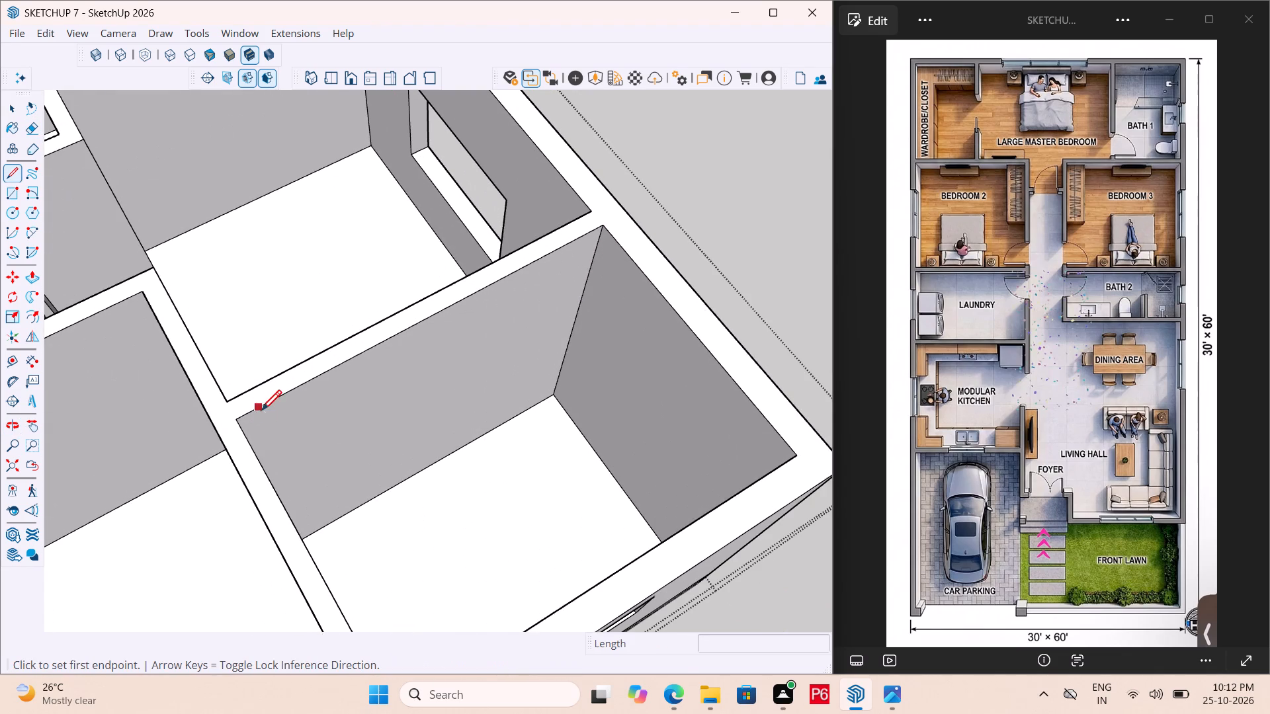
{"action": "left_click", "coordinate": [243, 391]}
{"action": "left_click", "coordinate": [255, 408]}
{"action": "key", "text": "space"}
Place a guide 3' along the master bedroom–Bath 1 wall from the line just drawn.
{"action": "scroll", "coordinate": [243, 401], "scroll_direction": "up", "scroll_amount": 3}
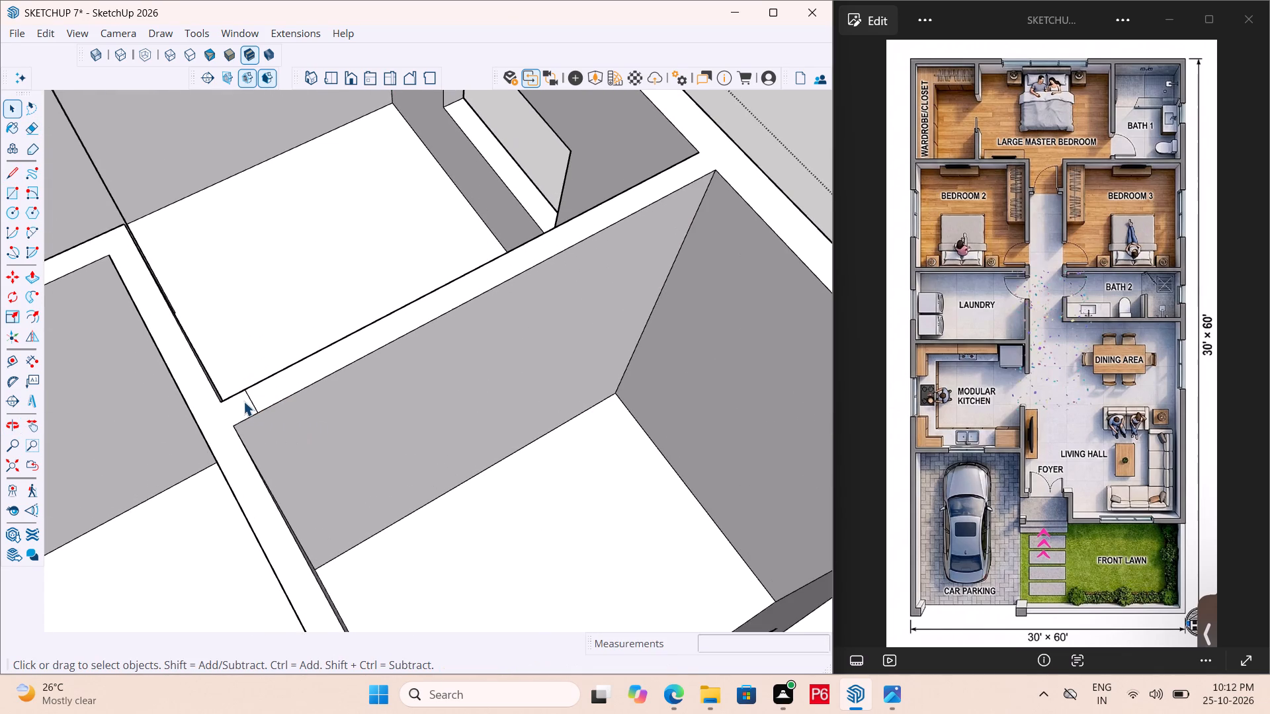
{"action": "key", "text": "t"}
{"action": "left_click", "coordinate": [253, 401]}
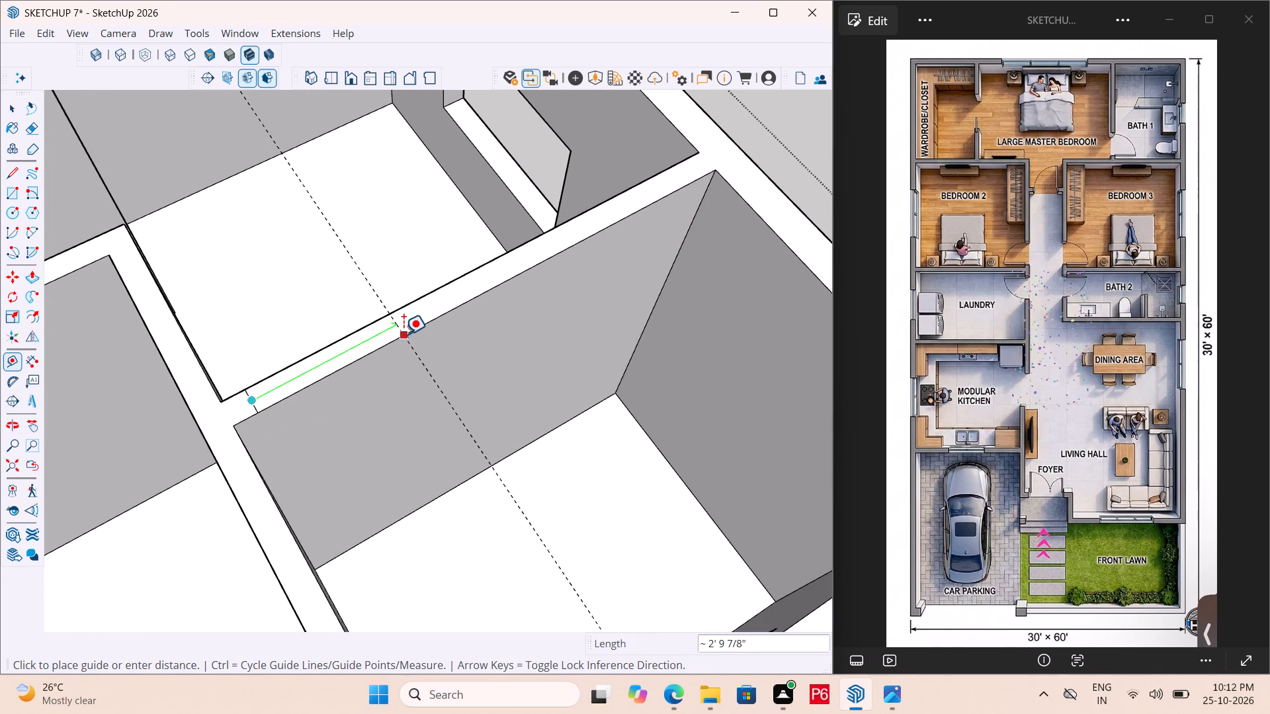
{"action": "type", "text": "3'"}
{"action": "key", "text": "Return"}
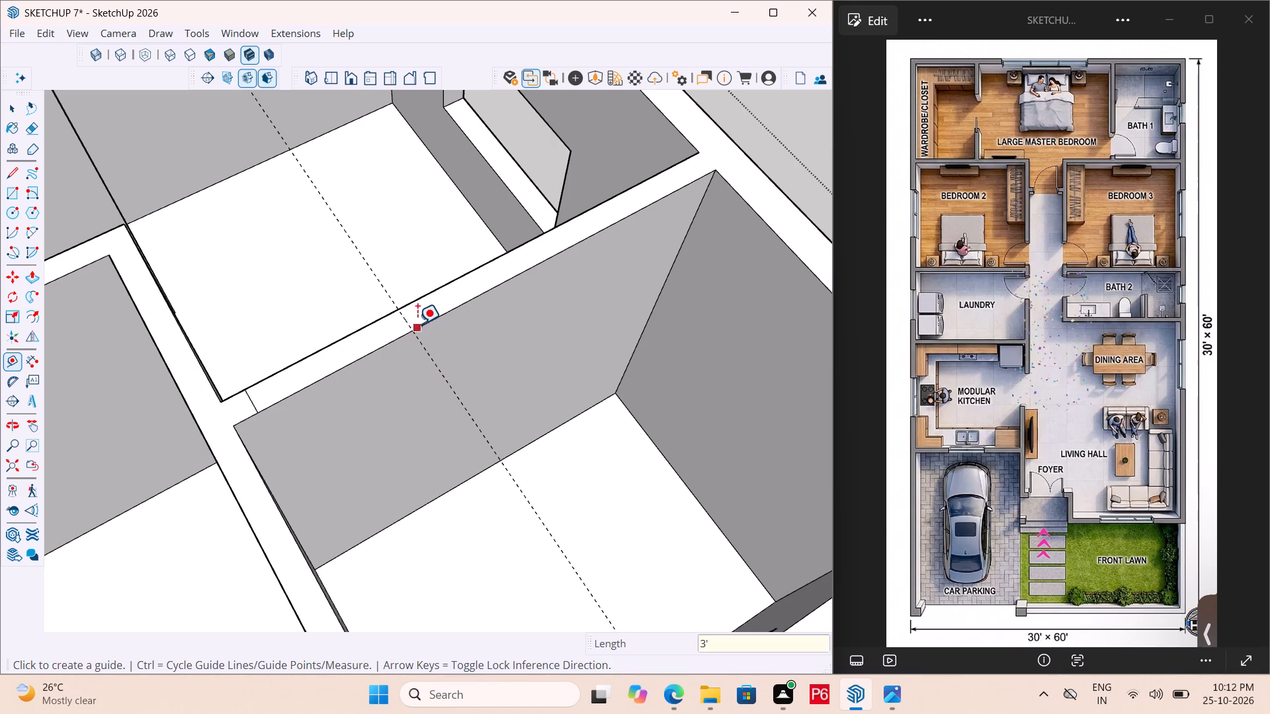
Draw a second line across the master bedroom–Bath 1 wall top at the guide and erase the guide.
{"action": "key", "text": "l"}
{"action": "left_click", "coordinate": [401, 311]}
{"action": "left_click", "coordinate": [413, 335]}
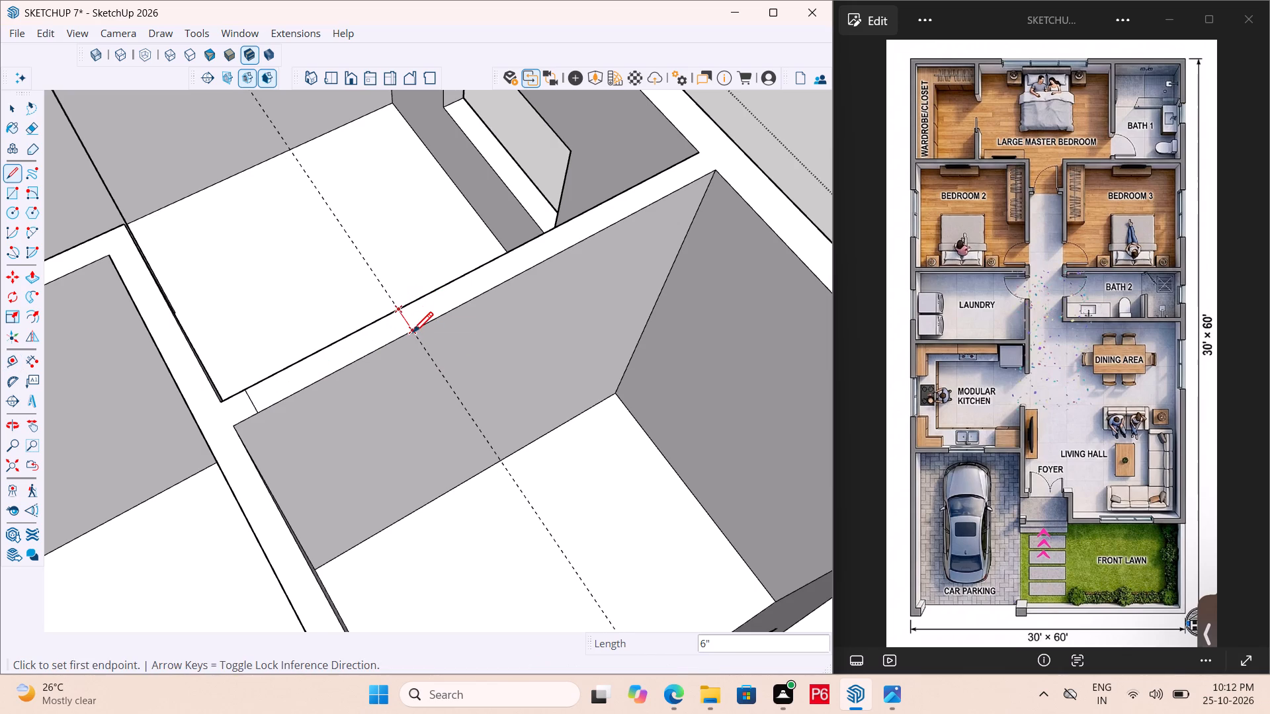
{"action": "key", "text": "space"}
{"action": "key", "text": "e"}
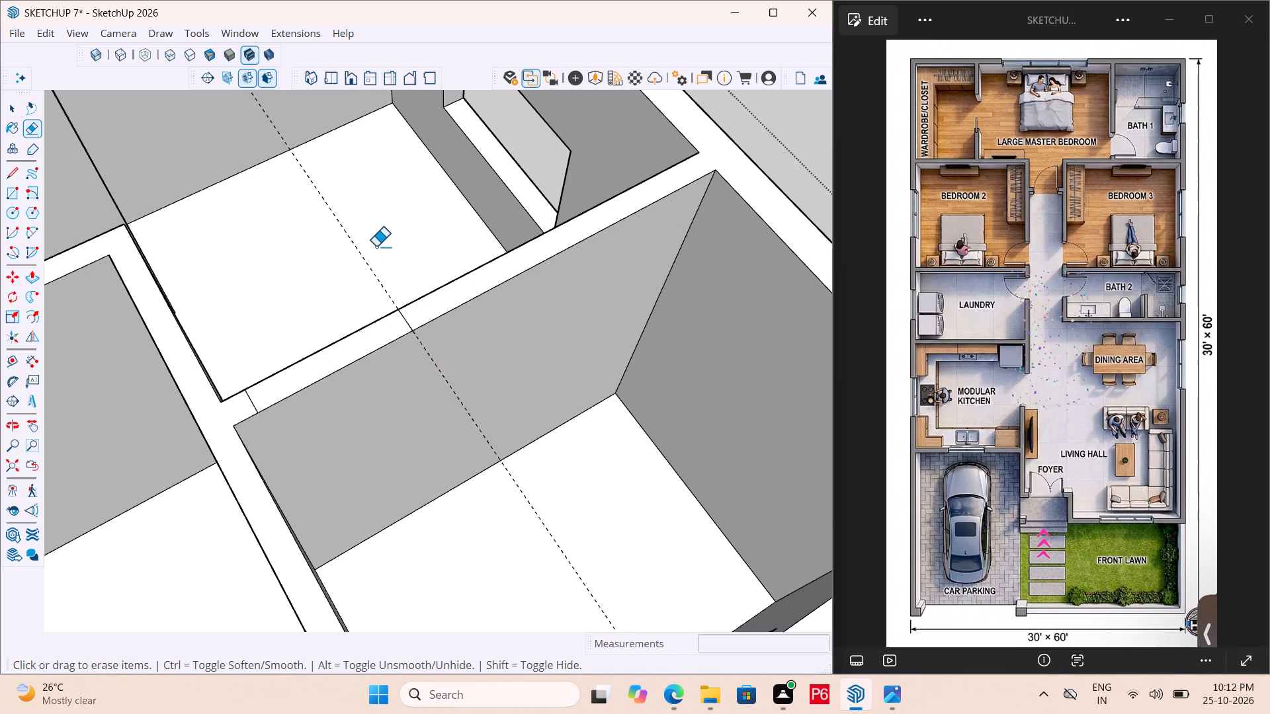
{"action": "left_click_drag", "start_coordinate": [373, 244], "coordinate": [345, 259]}
Push the wall section between the two lines down to the floor to open the Bath 1 doorway.
{"action": "key", "text": "p"}
{"action": "left_click", "coordinate": [346, 350]}
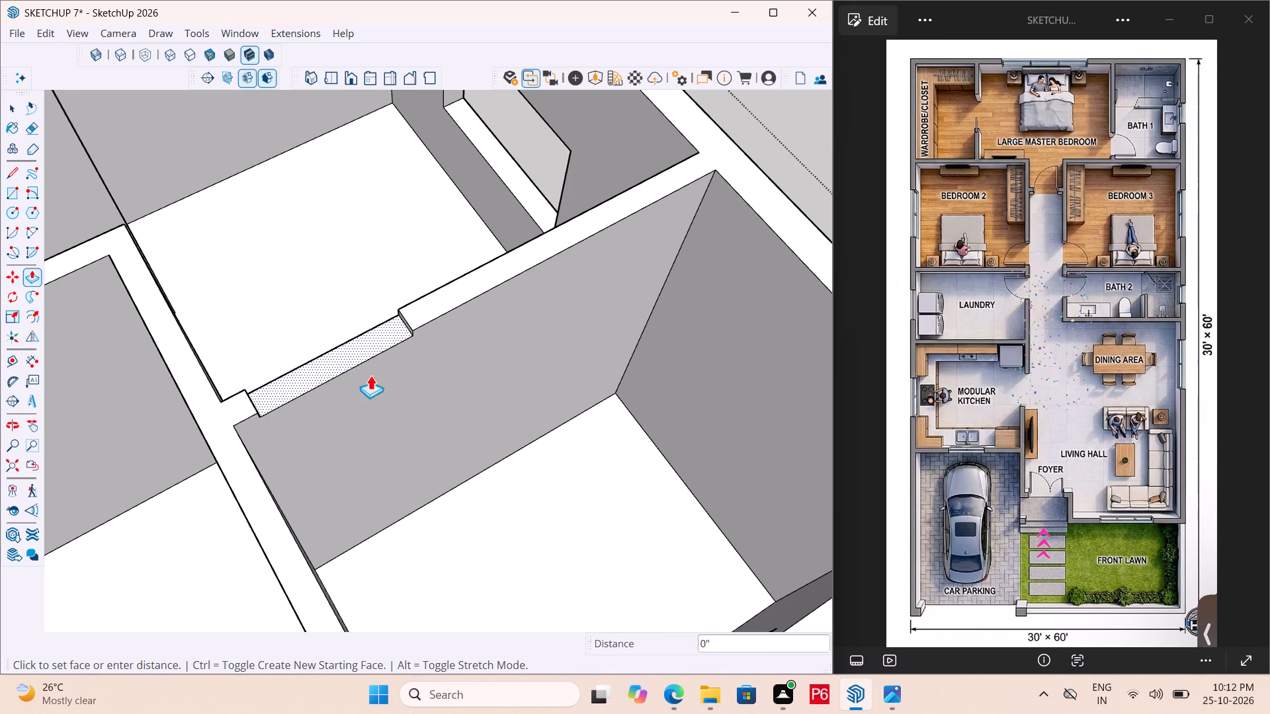
{"action": "left_click", "coordinate": [460, 514]}
Place a door head guide below the wall top on the end face of the Bath 1 opening.
{"action": "middle_click_drag", "start_coordinate": [368, 476], "coordinate": [431, 450]}
{"action": "scroll", "coordinate": [458, 332], "scroll_direction": "up", "scroll_amount": 3}
{"action": "key", "text": "t"}
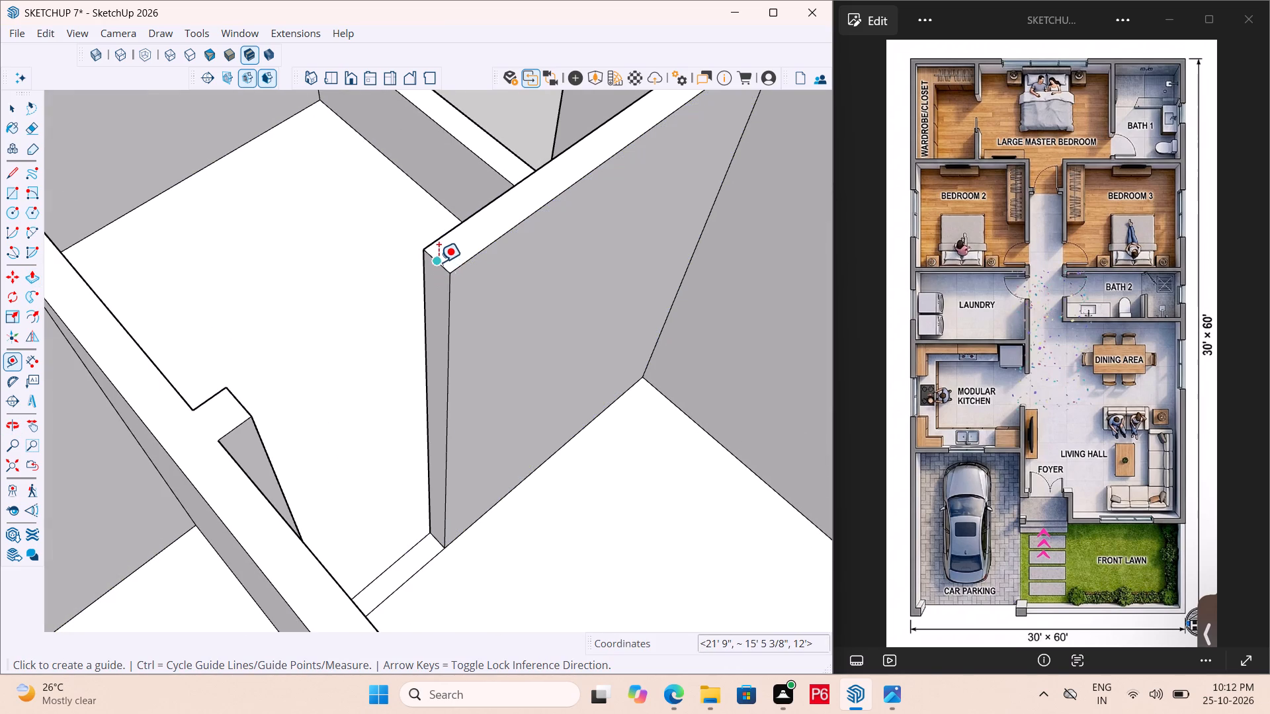
{"action": "left_click", "coordinate": [438, 262]}
{"action": "type", "text": "3'\""}
{"action": "key", "text": "Return"}
{"action": "scroll", "coordinate": [446, 392], "scroll_direction": "up", "scroll_amount": 5}
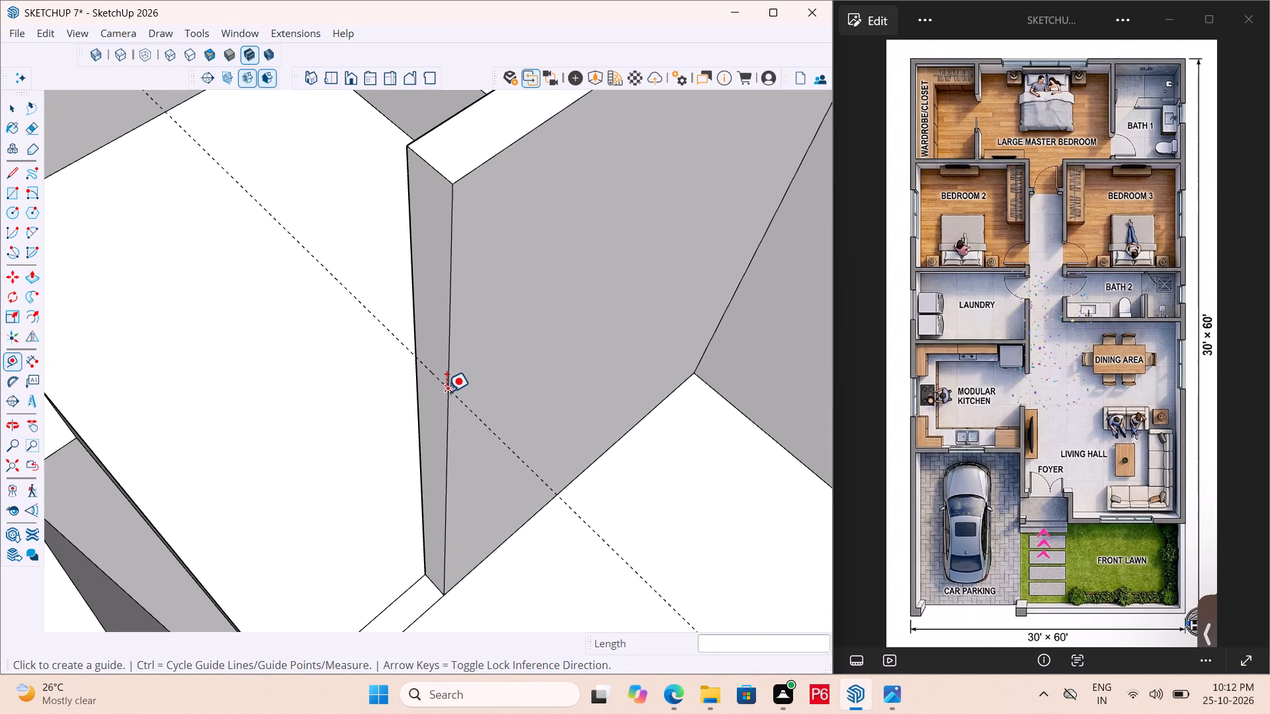
Draw a line across the Bath 1 opening's end face along the head guide and erase the guide.
{"action": "key", "text": "l"}
{"action": "left_click", "coordinate": [416, 356]}
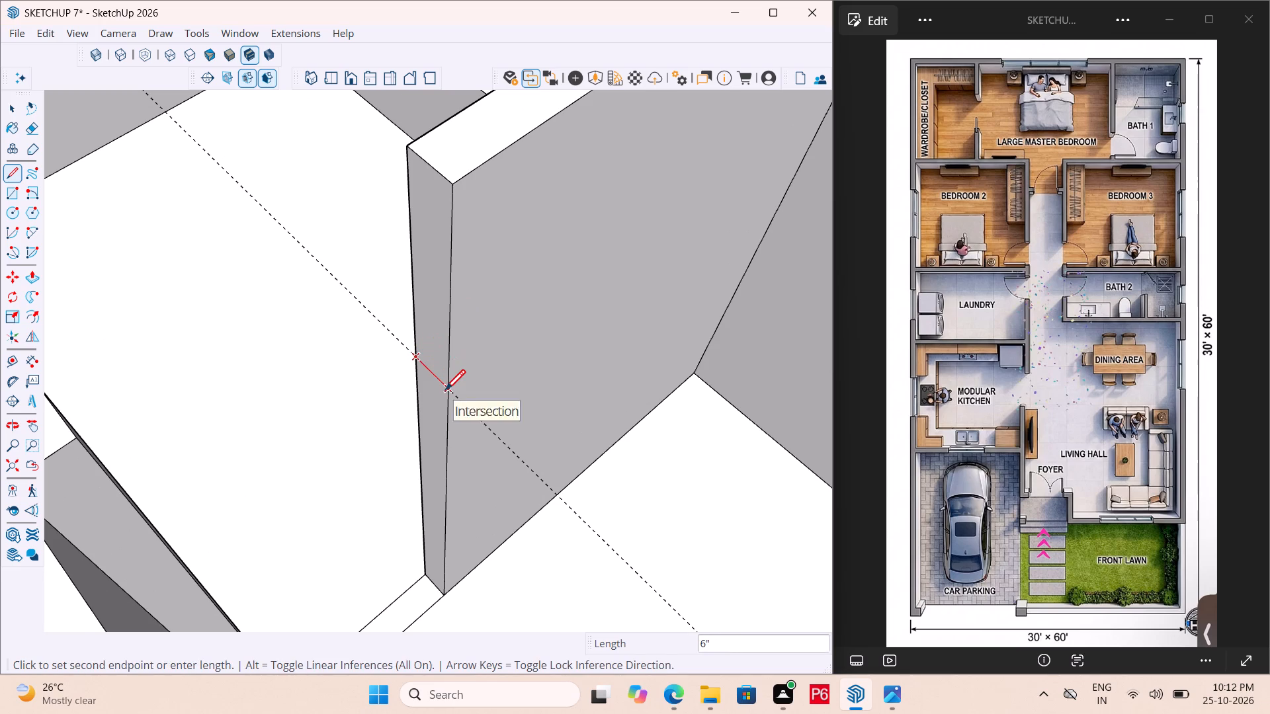
{"action": "left_click", "coordinate": [445, 392]}
{"action": "key", "text": "space"}
{"action": "key", "text": "e"}
{"action": "left_click_drag", "start_coordinate": [518, 473], "coordinate": [517, 452]}
{"action": "left_click", "coordinate": [517, 452]}
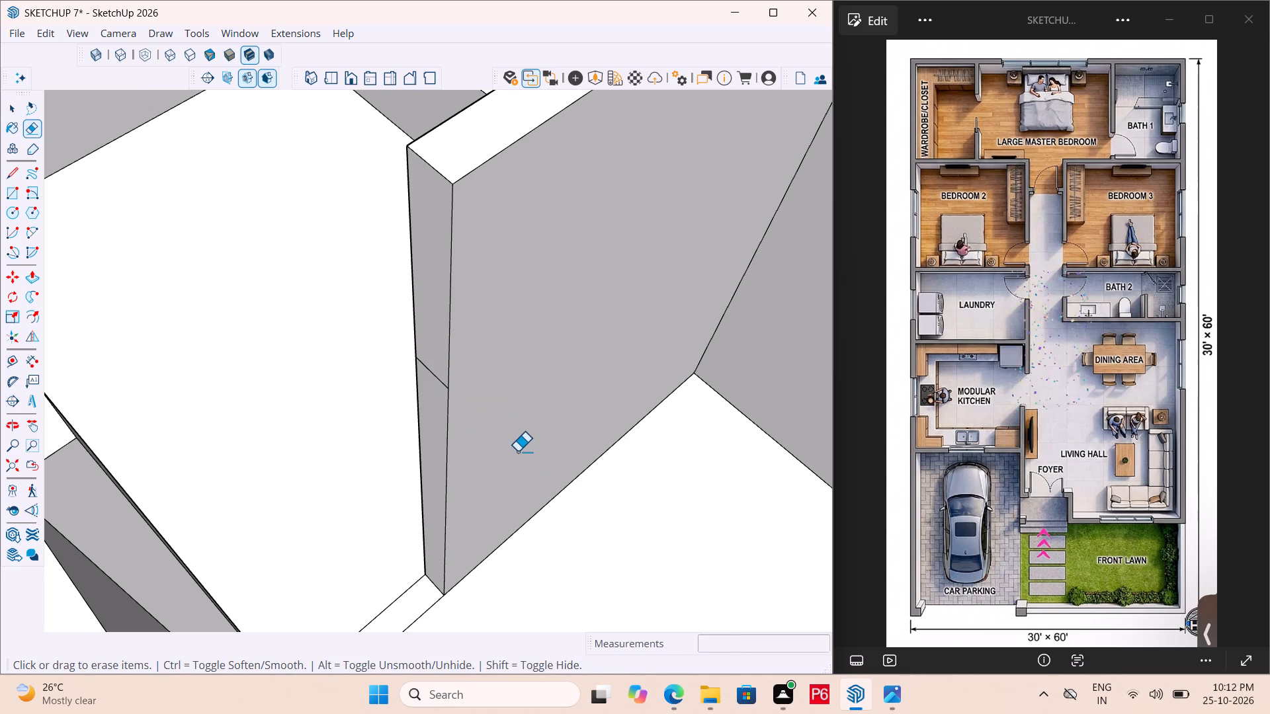
Push/Pull the end face above the line 3' across the opening to form the wall over the Bath 1 doorway.
{"action": "key", "text": "p"}
{"action": "left_click", "coordinate": [430, 315]}
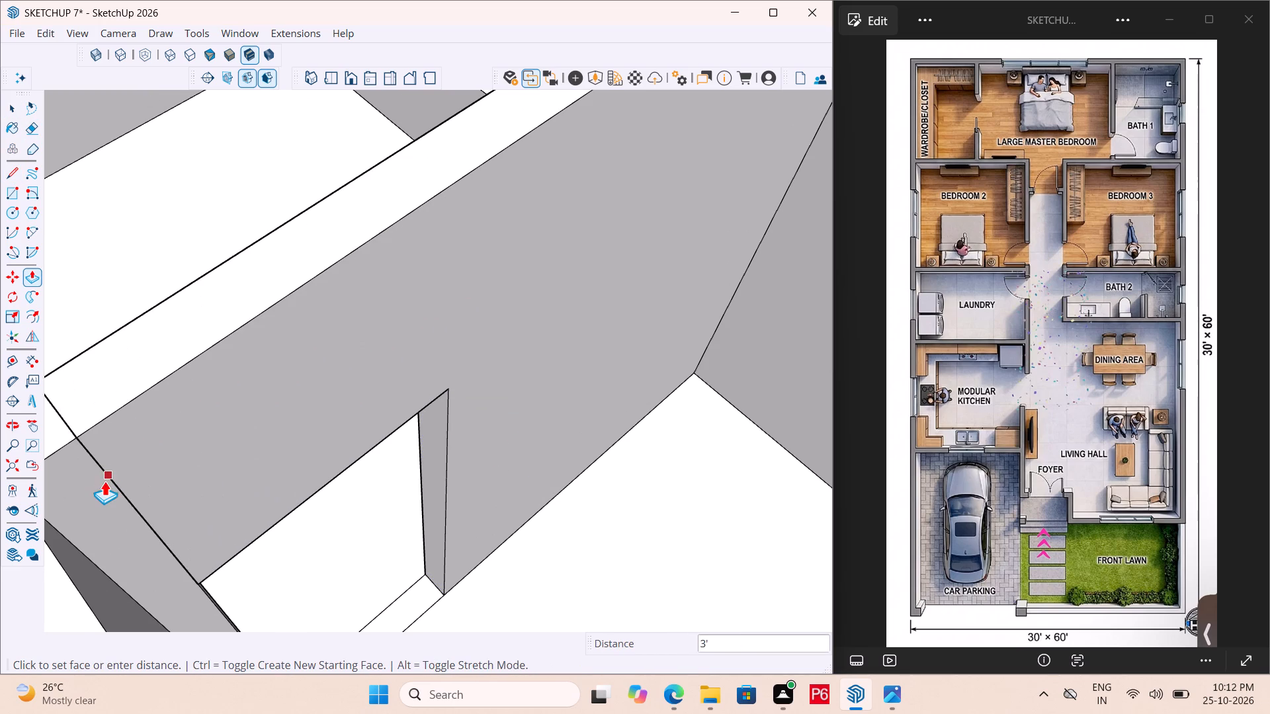
{"action": "left_click", "coordinate": [105, 481]}
Erase the leftover edges on the faces and top of the master bedroom–Bath 1 wall around the new doorway.
{"action": "scroll", "coordinate": [493, 366], "scroll_direction": "down", "scroll_amount": 4}
{"action": "middle_click_drag", "start_coordinate": [424, 511], "coordinate": [367, 525]}
{"action": "key", "text": "e"}
{"action": "left_click_drag", "start_coordinate": [390, 537], "coordinate": [404, 568]}
{"action": "left_click_drag", "start_coordinate": [217, 463], "coordinate": [198, 459]}
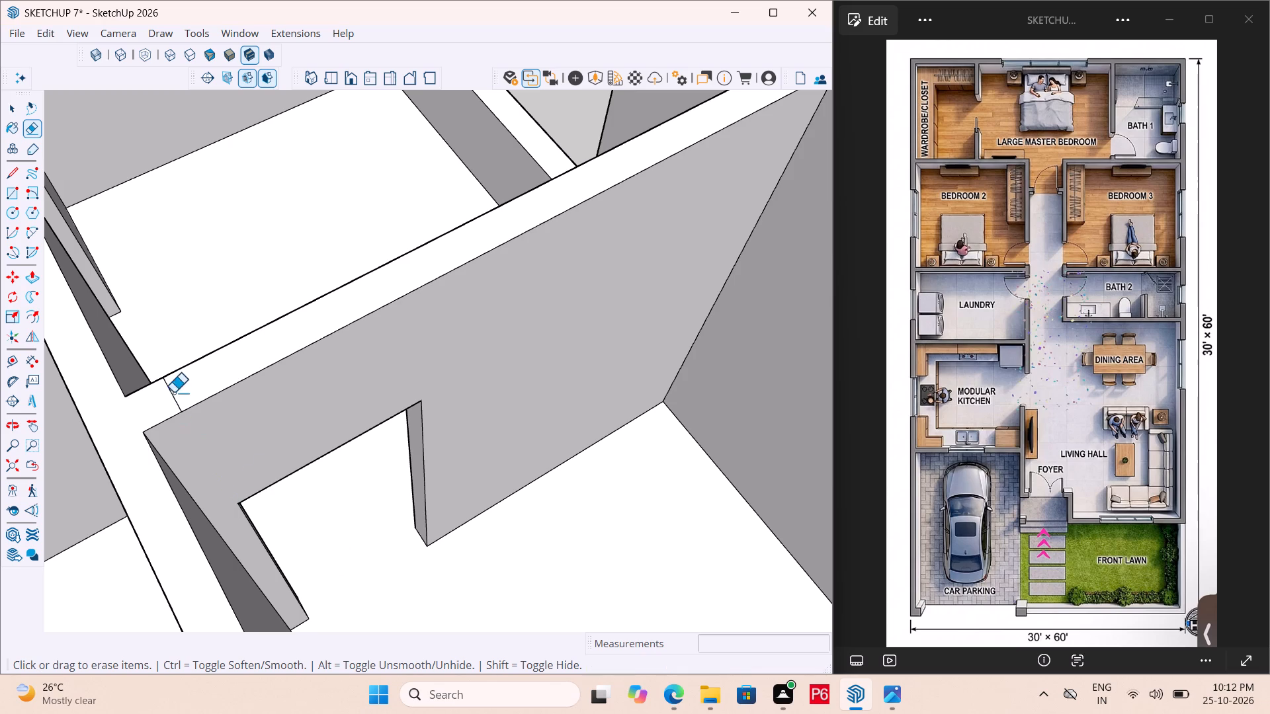
{"action": "left_click", "coordinate": [173, 393]}
{"action": "middle_click_drag", "start_coordinate": [133, 452], "coordinate": [827, 393]}
{"action": "scroll", "coordinate": [491, 404], "scroll_direction": "down", "scroll_amount": 6}
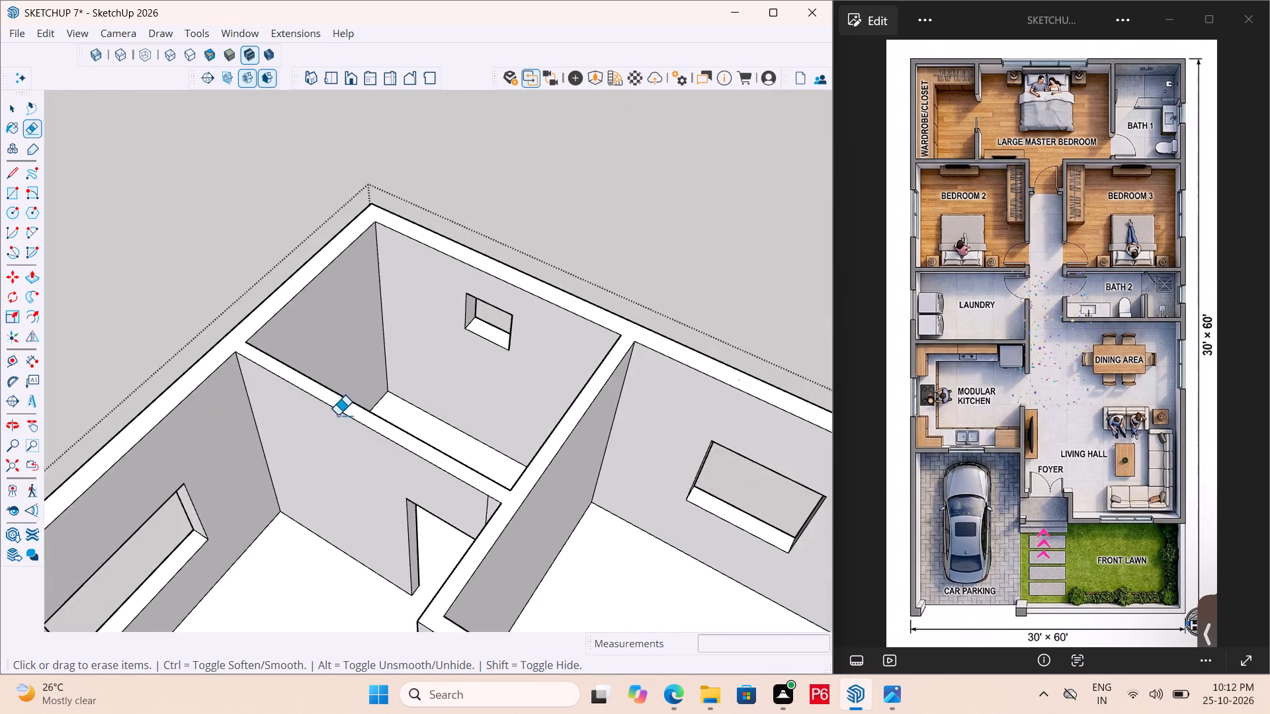
{"action": "middle_click_drag", "start_coordinate": [337, 416], "coordinate": [538, 451]}
{"action": "scroll", "coordinate": [679, 488], "scroll_direction": "up", "scroll_amount": 5}
{"action": "left_click", "coordinate": [720, 465]}
{"action": "scroll", "coordinate": [462, 440], "scroll_direction": "down", "scroll_amount": 6}
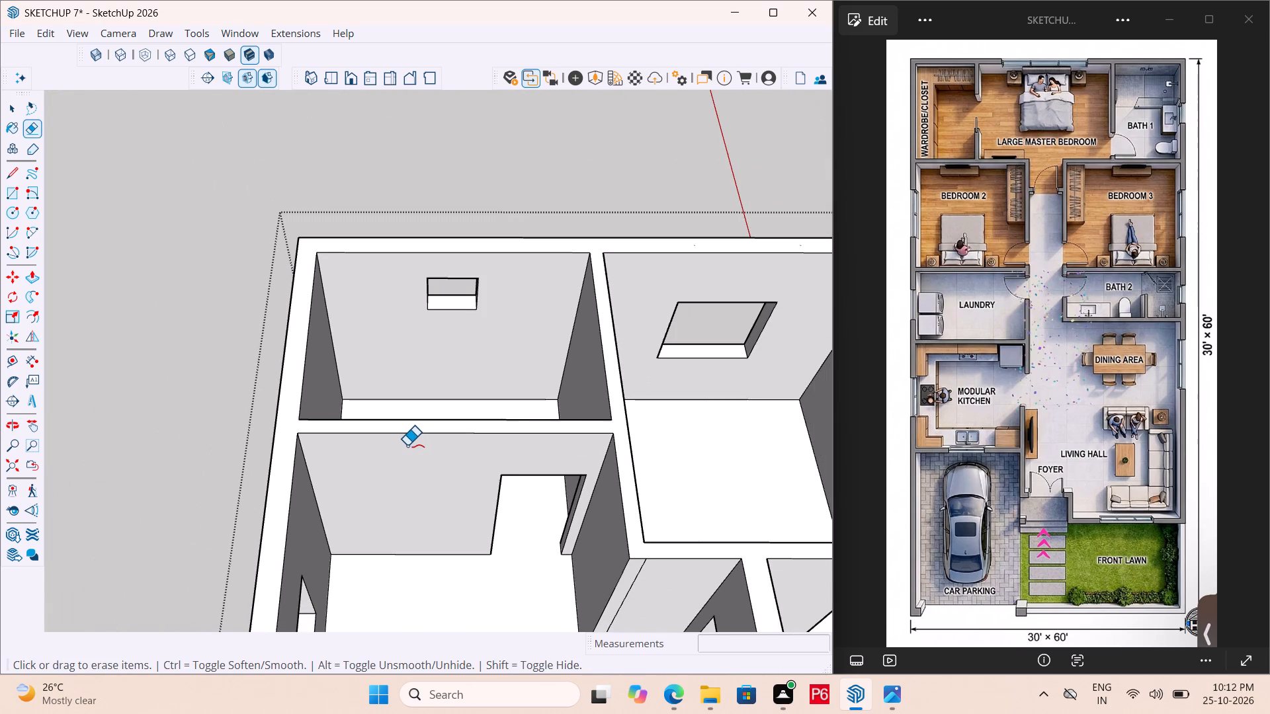
Save the model.
{"action": "key", "text": "ctrl+s"}
{"action": "key", "text": "ctrl+s"}
{"action": "key", "text": "ctrl+s"}
{"action": "key", "text": "ctrl+s"}
{"action": "key", "text": "ctrl+s"}
{"action": "key", "text": "ctrl+s"}
{"action": "scroll", "coordinate": [295, 360], "scroll_direction": "down", "scroll_amount": 4, "text": "ctrl"}
{"action": "key", "text": "ctrl+s"}
{"action": "key", "text": "ctrl+s"}
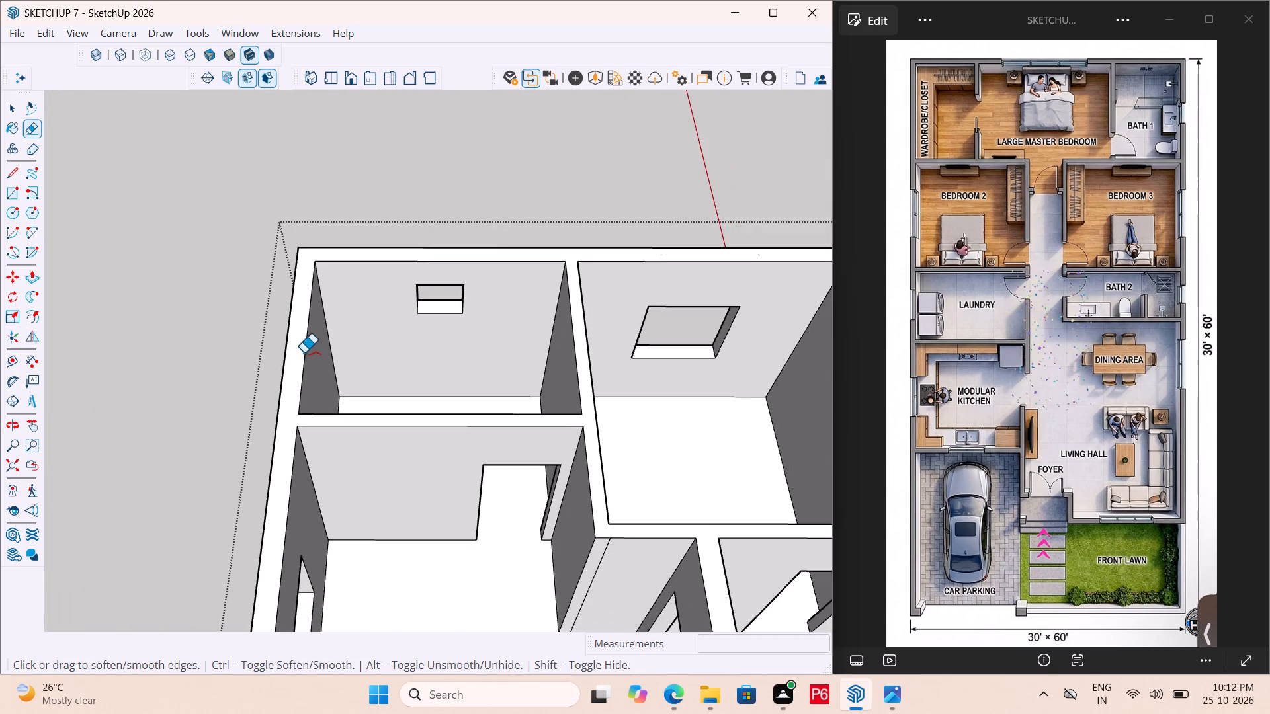
{"action": "key", "text": "ctrl+s"}
Draw a 3' × 7' door rectangle from the floor edge on the master bedroom face of the wardrobe wall.
{"action": "scroll", "coordinate": [374, 337], "scroll_direction": "down", "scroll_amount": 5, "text": "ctrl"}
{"action": "scroll", "coordinate": [383, 346], "scroll_direction": "down", "scroll_amount": 6}
{"action": "scroll", "coordinate": [513, 407], "scroll_direction": "down", "scroll_amount": 6}
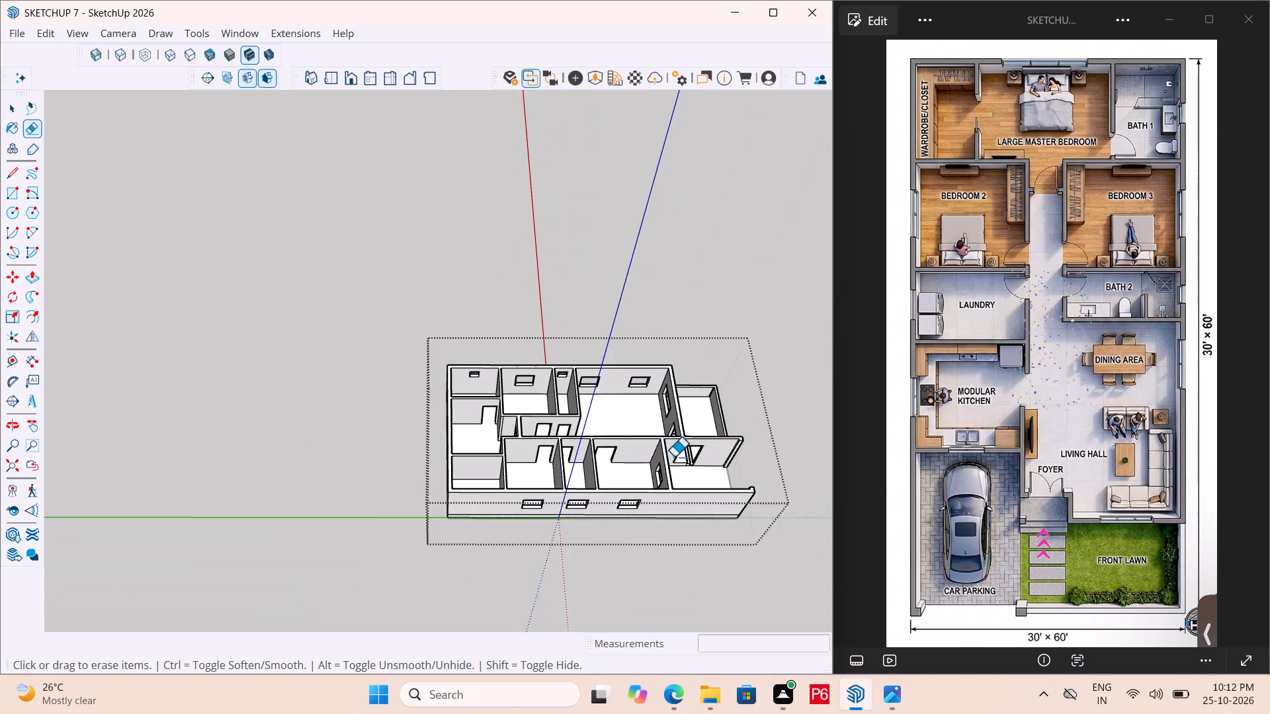
{"action": "middle_click_drag", "start_coordinate": [672, 460], "coordinate": [0, 537]}
{"action": "scroll", "coordinate": [576, 454], "scroll_direction": "down", "scroll_amount": 5}
{"action": "middle_click_drag", "start_coordinate": [438, 446], "coordinate": [237, 439]}
{"action": "scroll", "coordinate": [314, 381], "scroll_direction": "up", "scroll_amount": 4}
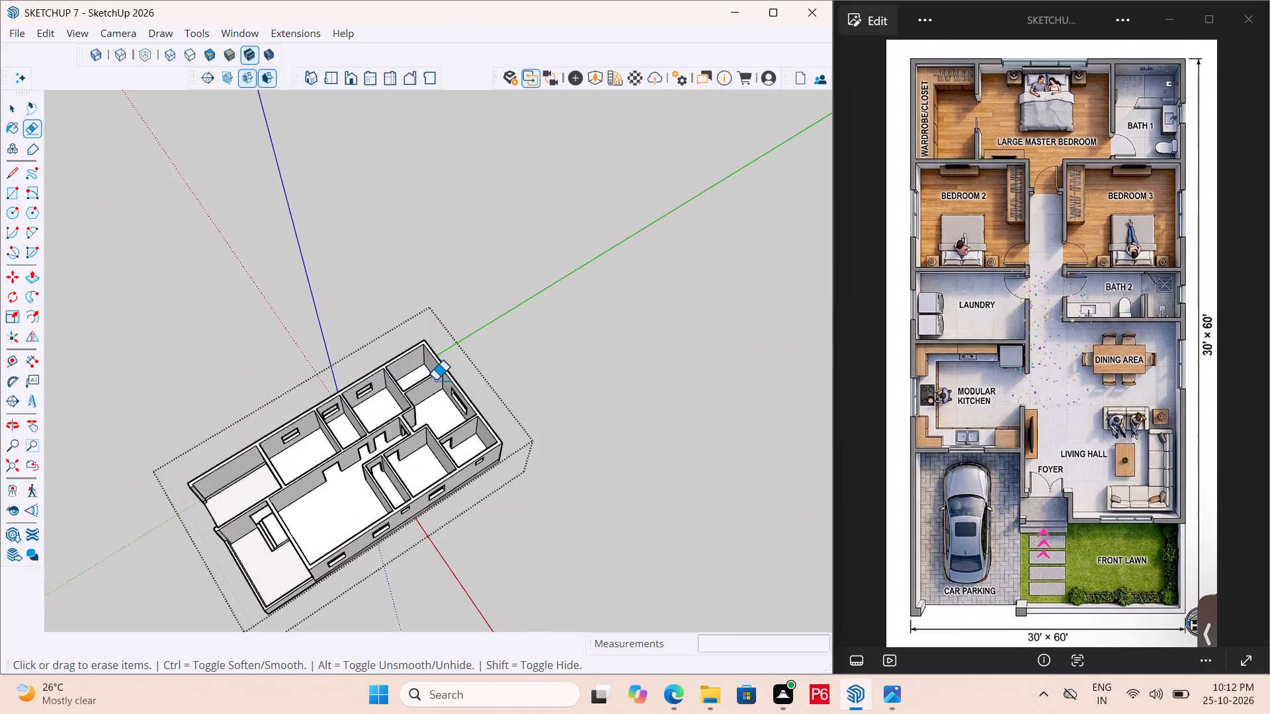
{"action": "scroll", "coordinate": [435, 380], "scroll_direction": "up", "scroll_amount": 4}
{"action": "middle_click_drag", "start_coordinate": [407, 429], "coordinate": [271, 367]}
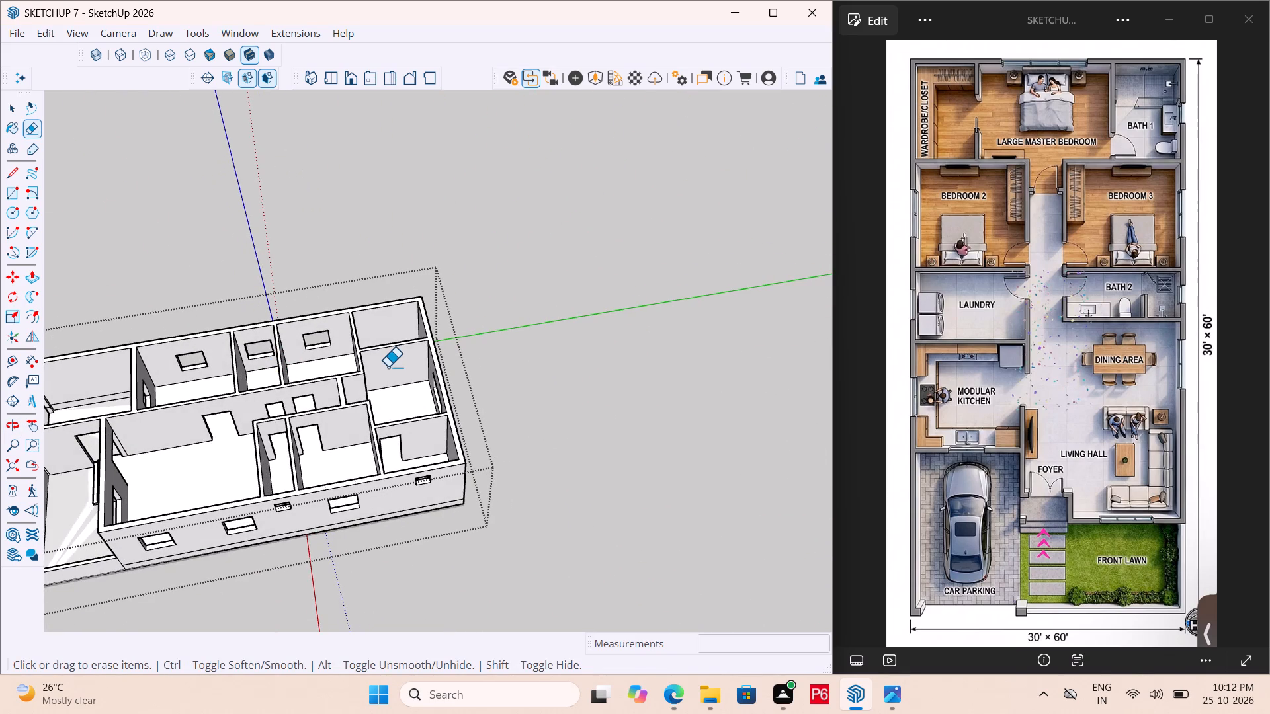
{"action": "scroll", "coordinate": [392, 365], "scroll_direction": "up", "scroll_amount": 4}
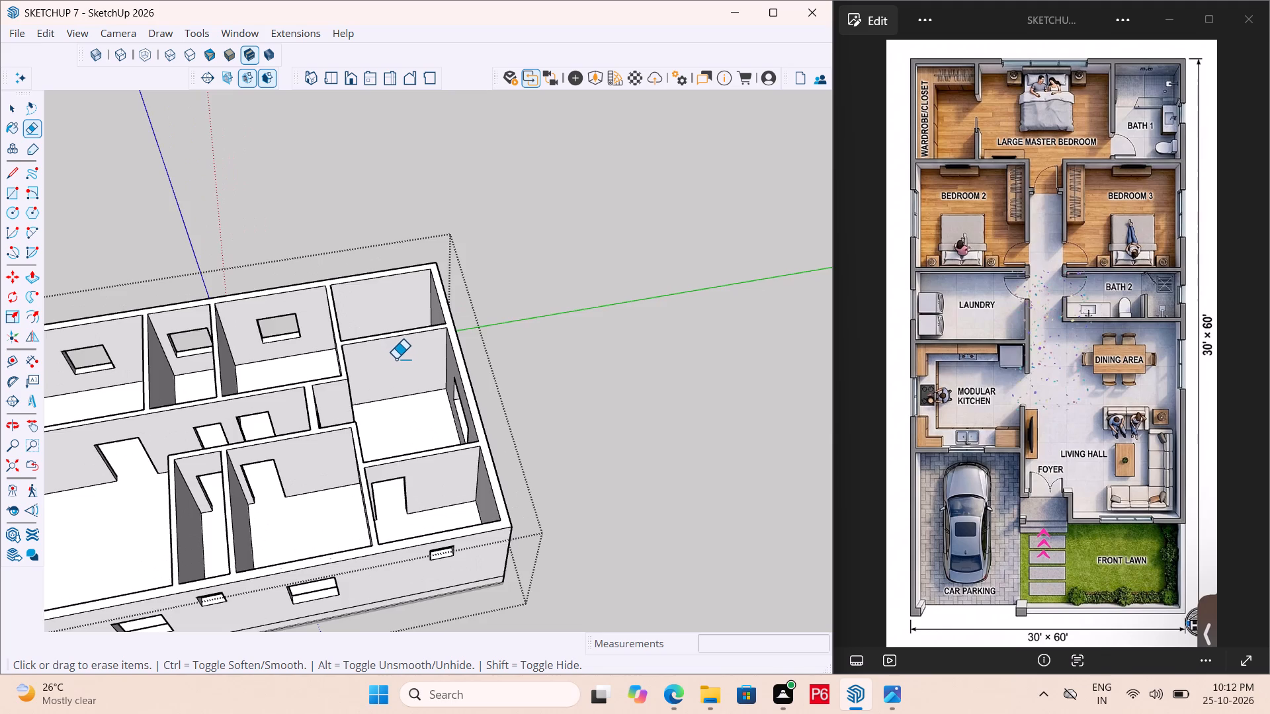
{"action": "scroll", "coordinate": [396, 358], "scroll_direction": "up", "scroll_amount": 10}
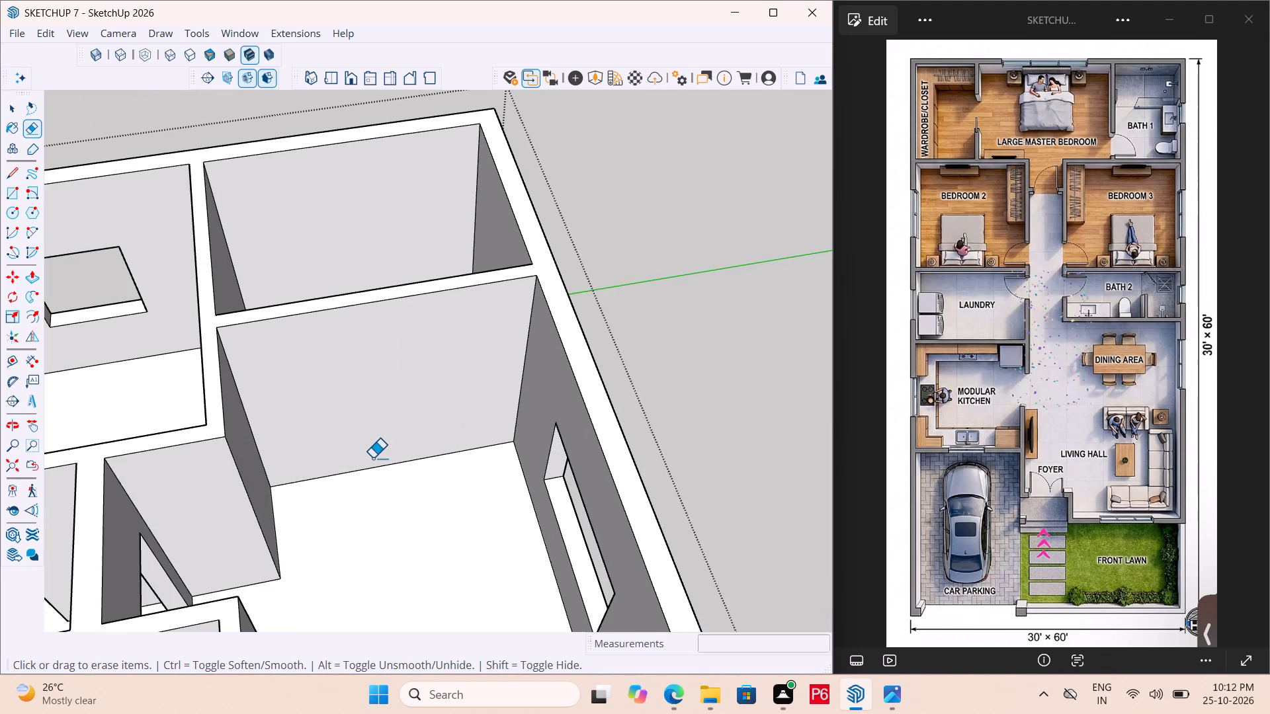
{"action": "key", "text": "r"}
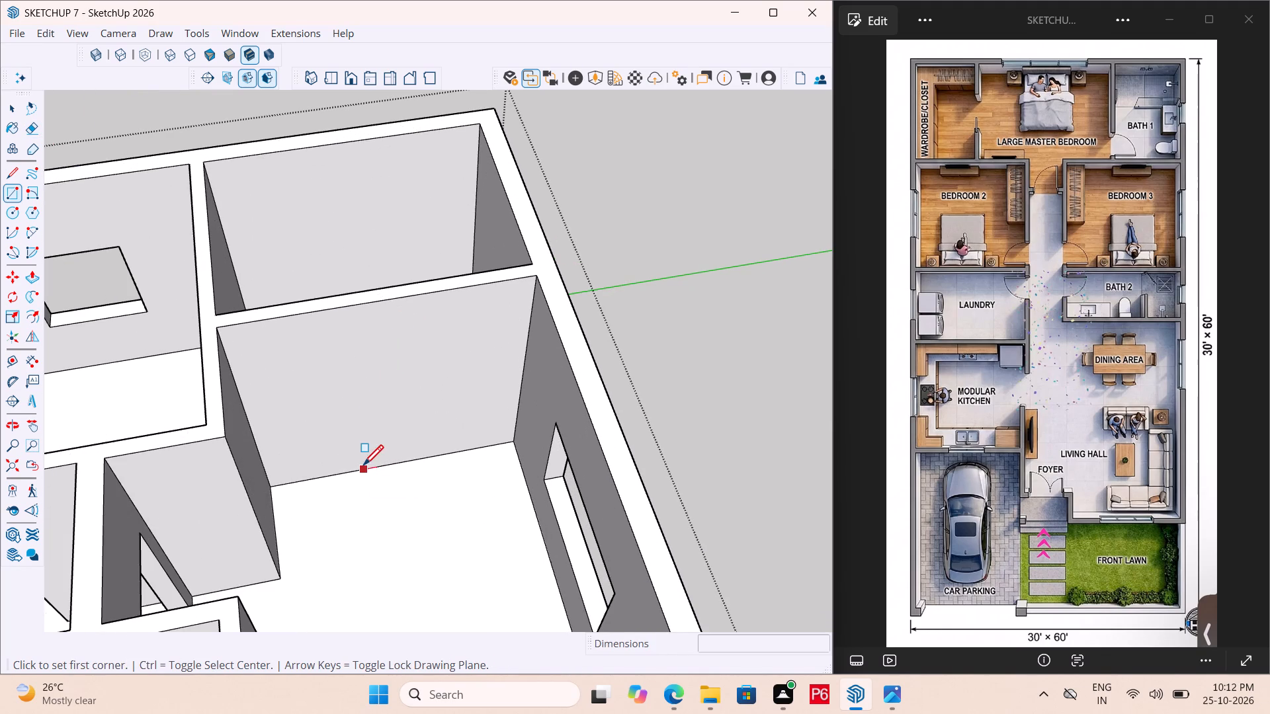
{"action": "left_click", "coordinate": [363, 467]}
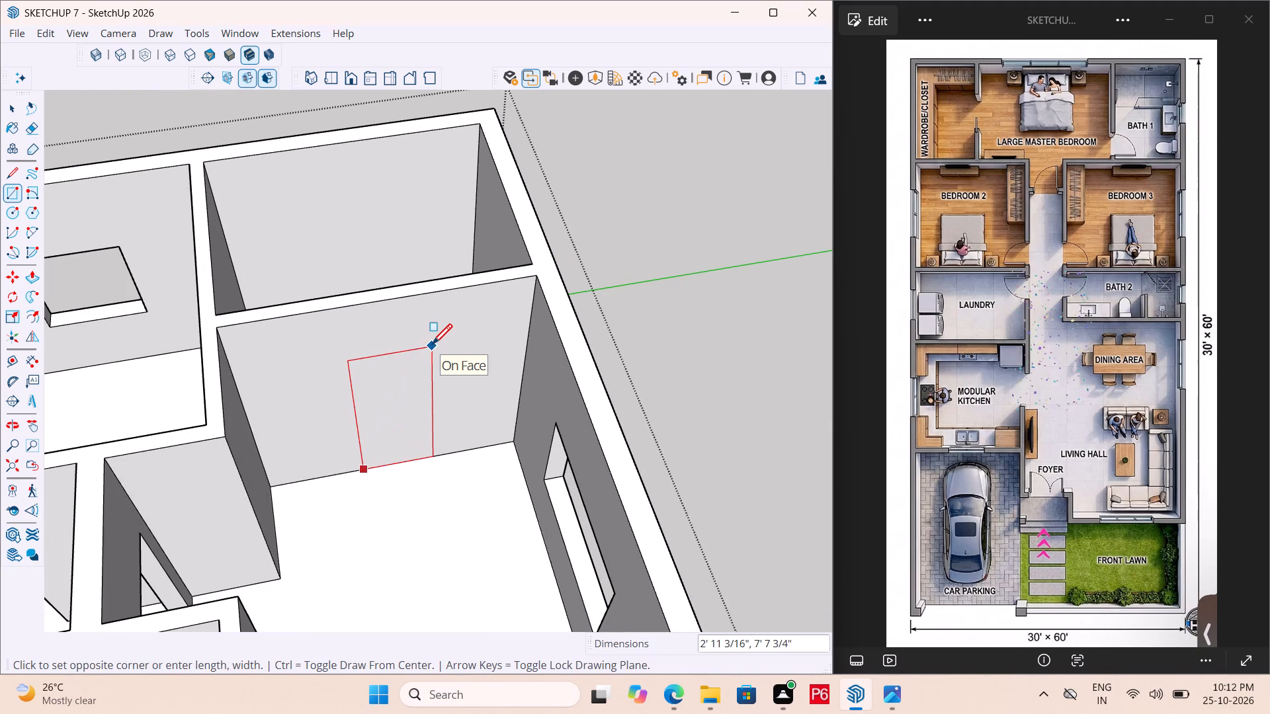
{"action": "type", "text": "3'"}
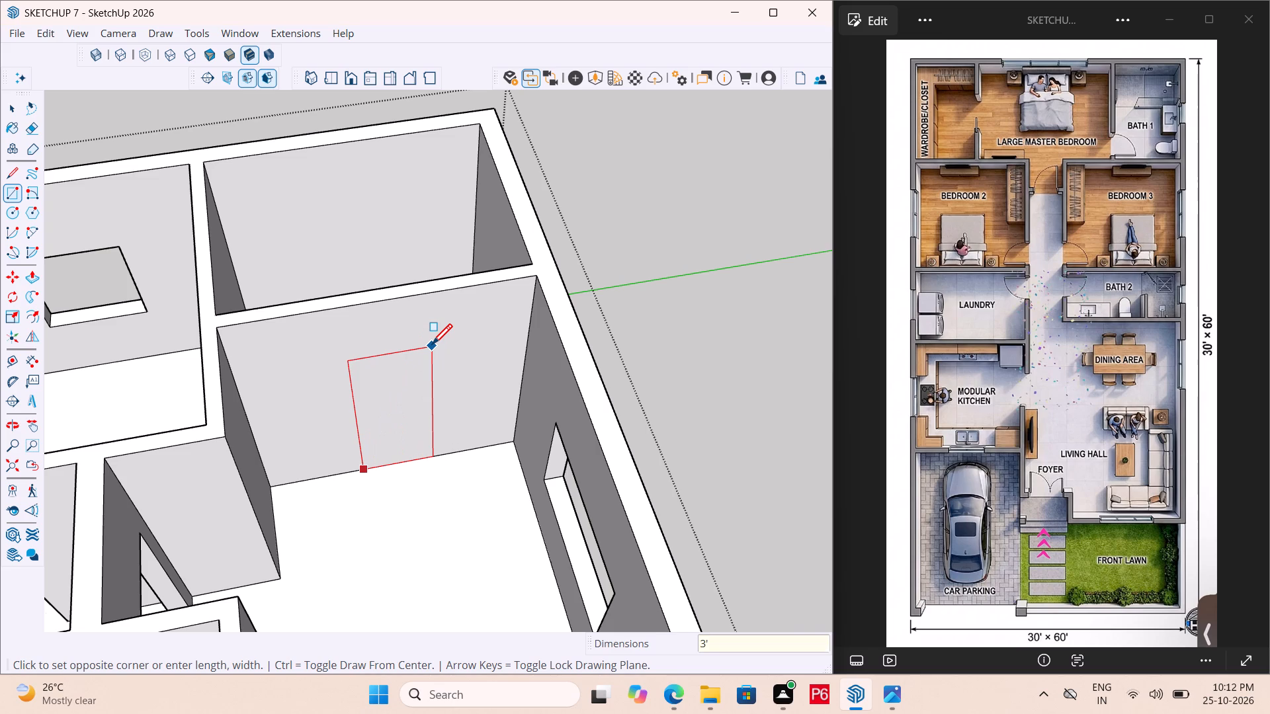
{"action": "type", "text": ",7'"}
{"action": "key", "text": "Return"}
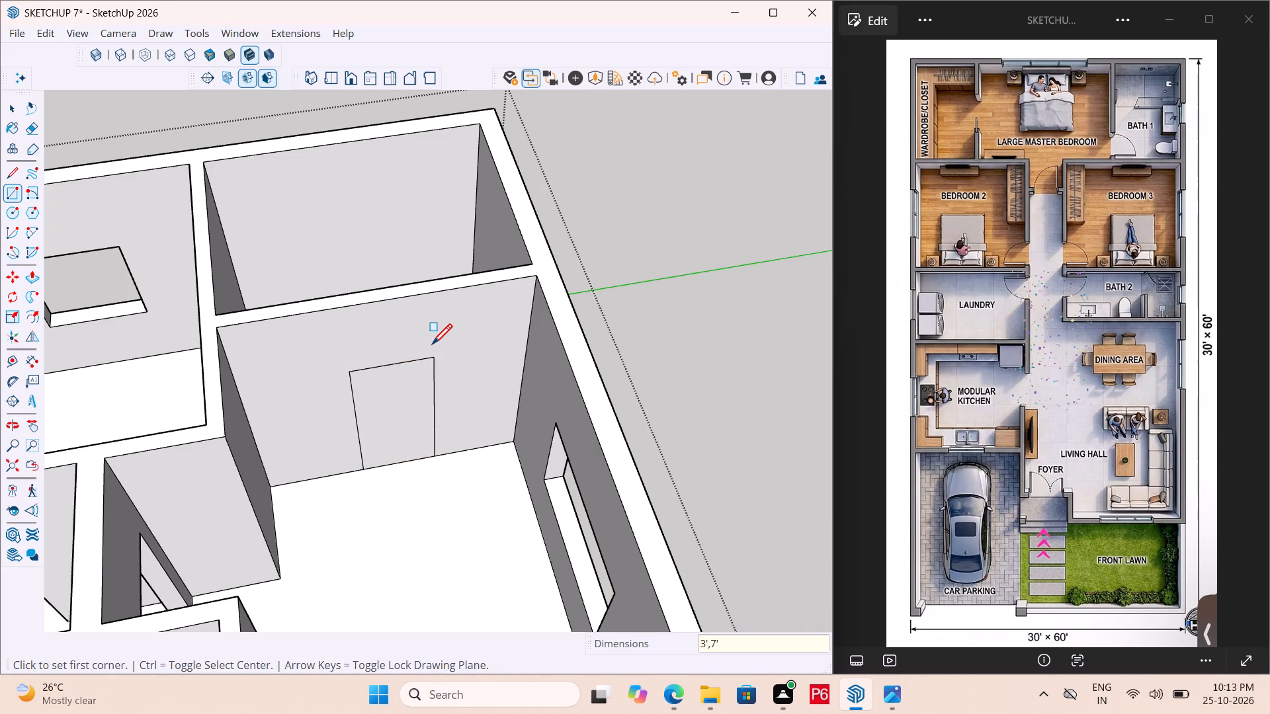
Push the door rectangle 6" through the wall to open the wardrobe doorway.
{"action": "key", "text": "p"}
{"action": "left_click", "coordinate": [396, 393]}
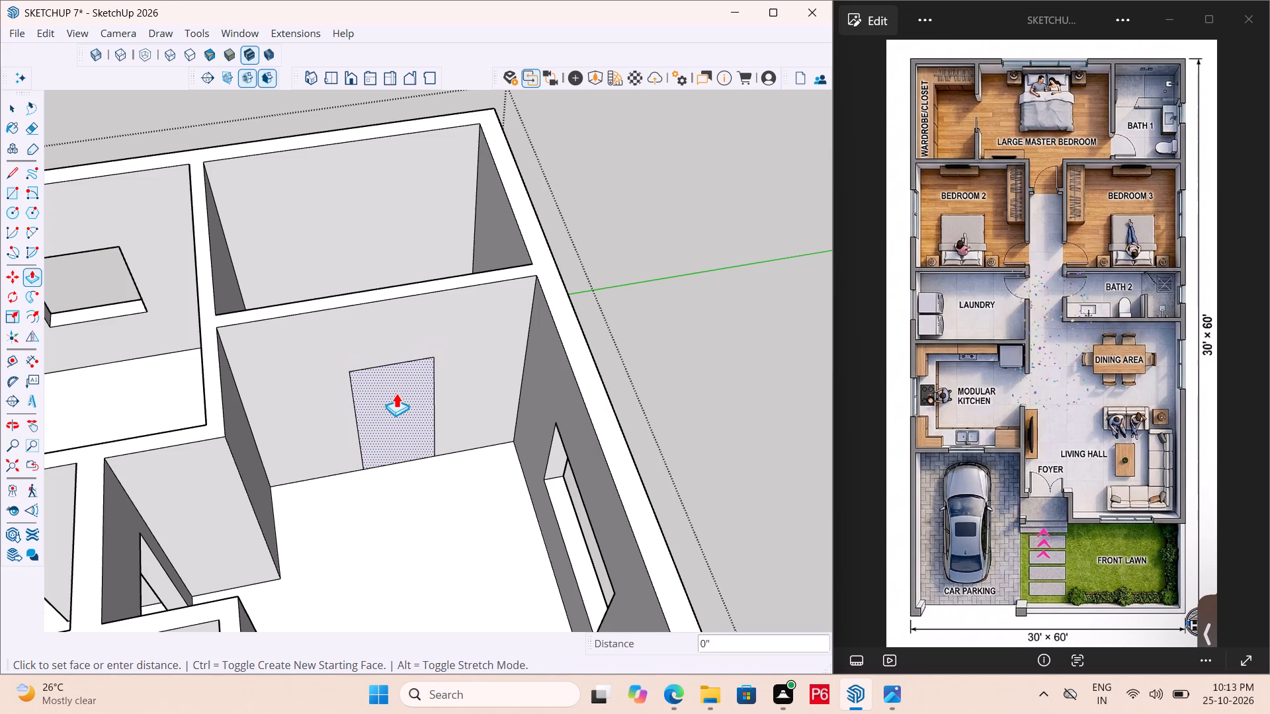
{"action": "middle_click_drag", "start_coordinate": [344, 322], "coordinate": [1021, 393]}
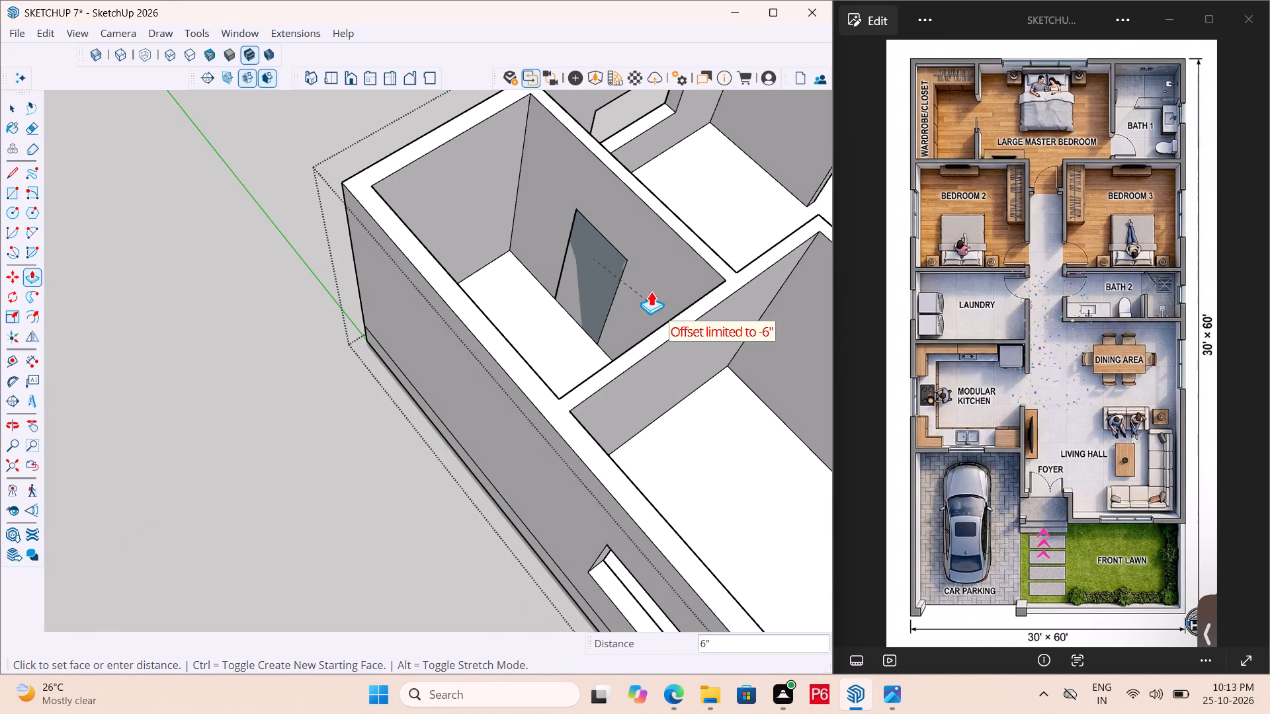
{"action": "left_click", "coordinate": [651, 259]}
Save the model with the wardrobe doorway.
{"action": "middle_click_drag", "start_coordinate": [678, 301], "coordinate": [355, 338]}
{"action": "key", "text": "ctrl+s"}
{"action": "key", "text": "ctrl+s"}
{"action": "key", "text": "ctrl+s"}
{"action": "key", "text": "ctrl+s"}
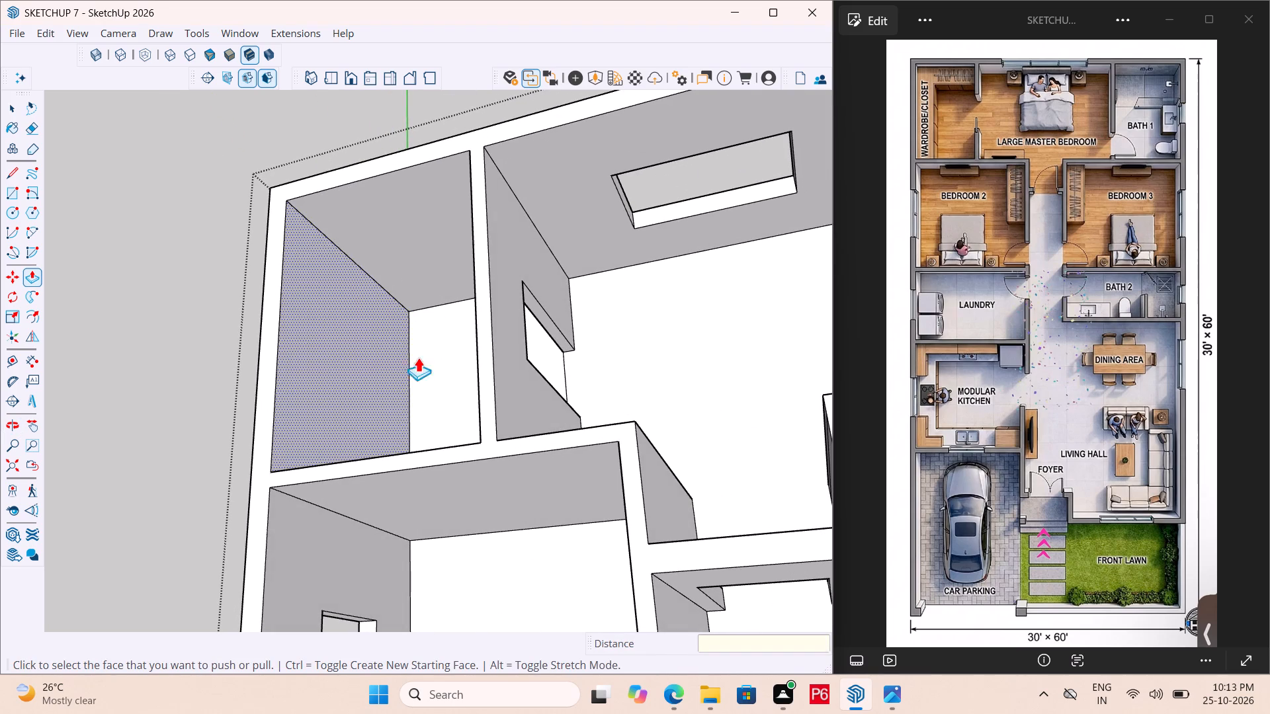
{"action": "key", "text": "ctrl+s"}
{"action": "key", "text": "ctrl+s"}
{"action": "key", "text": "ctrl+s"}
{"action": "key", "text": "ctrl+s"}
Erase the leftover floor edge across the wardrobe doorway threshold.
{"action": "scroll", "coordinate": [603, 267], "scroll_direction": "down", "scroll_amount": 6}
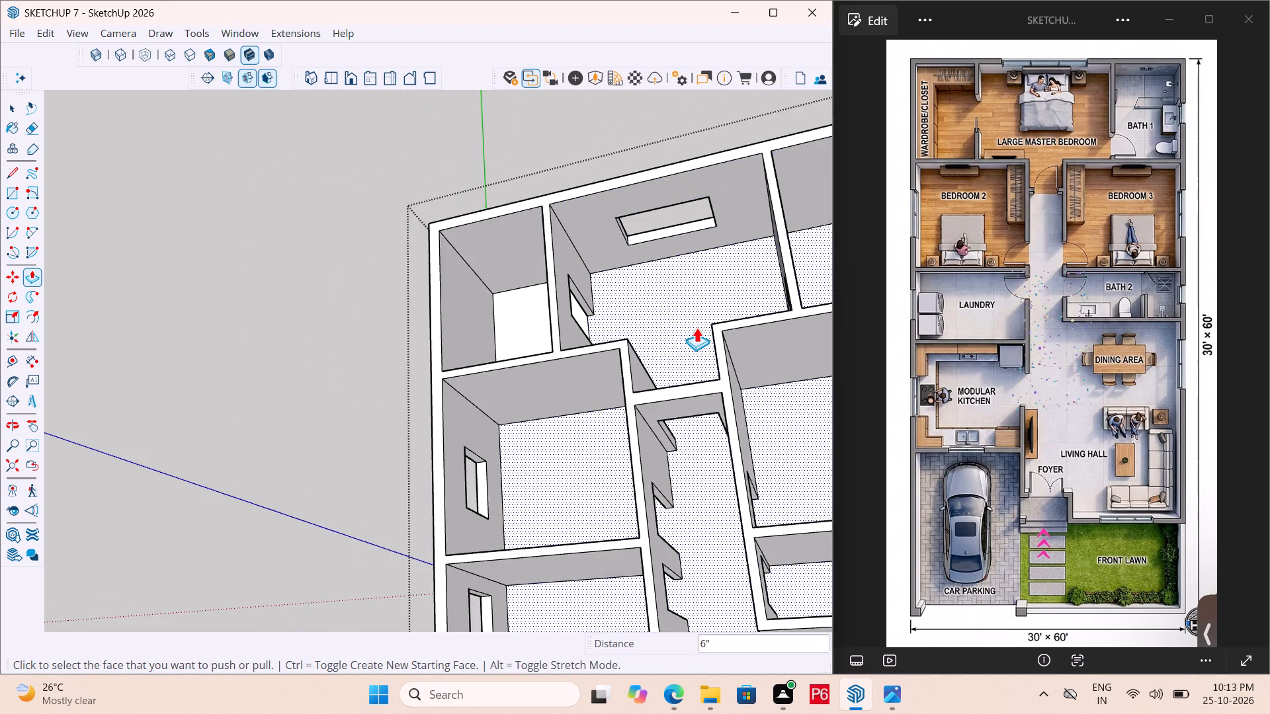
{"action": "middle_click_drag", "start_coordinate": [697, 327], "coordinate": [564, 353]}
{"action": "middle_click_drag", "start_coordinate": [552, 492], "coordinate": [550, 383]}
{"action": "scroll", "coordinate": [540, 447], "scroll_direction": "up", "scroll_amount": 3}
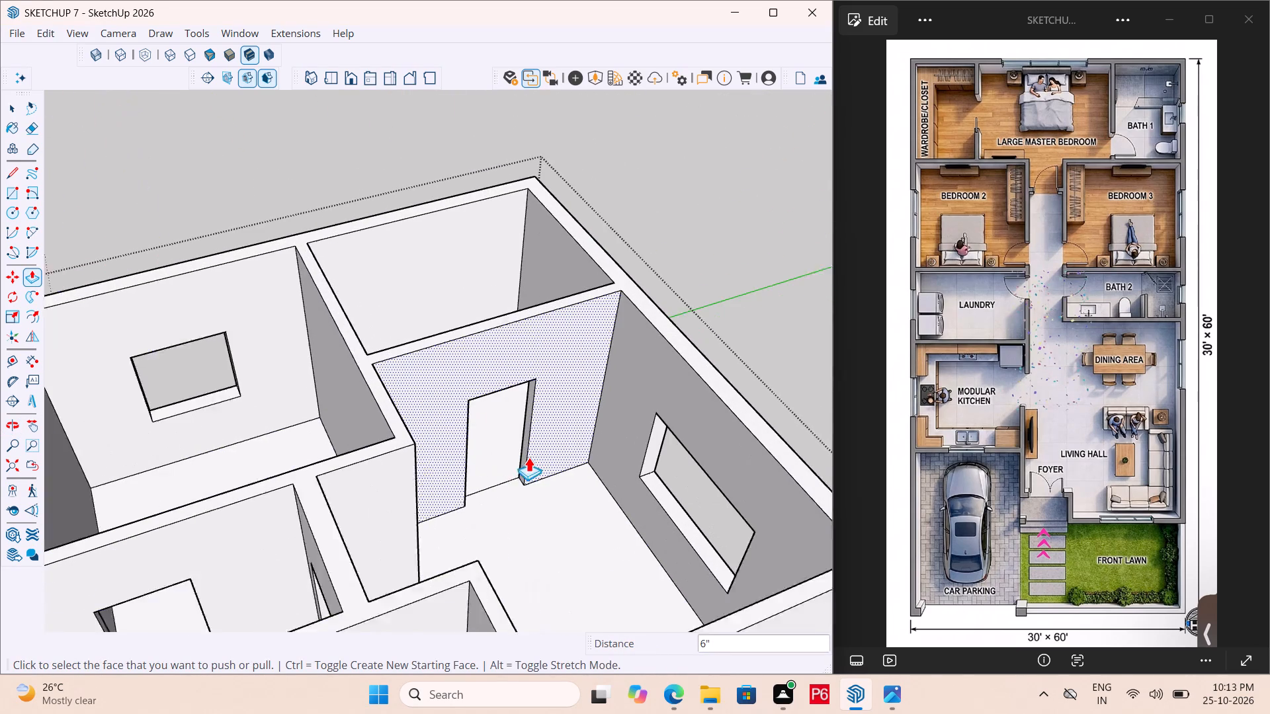
{"action": "scroll", "coordinate": [529, 457], "scroll_direction": "up", "scroll_amount": 2}
{"action": "key", "text": "e"}
{"action": "left_click", "coordinate": [496, 481]}
{"action": "scroll", "coordinate": [461, 321], "scroll_direction": "down", "scroll_amount": 6}
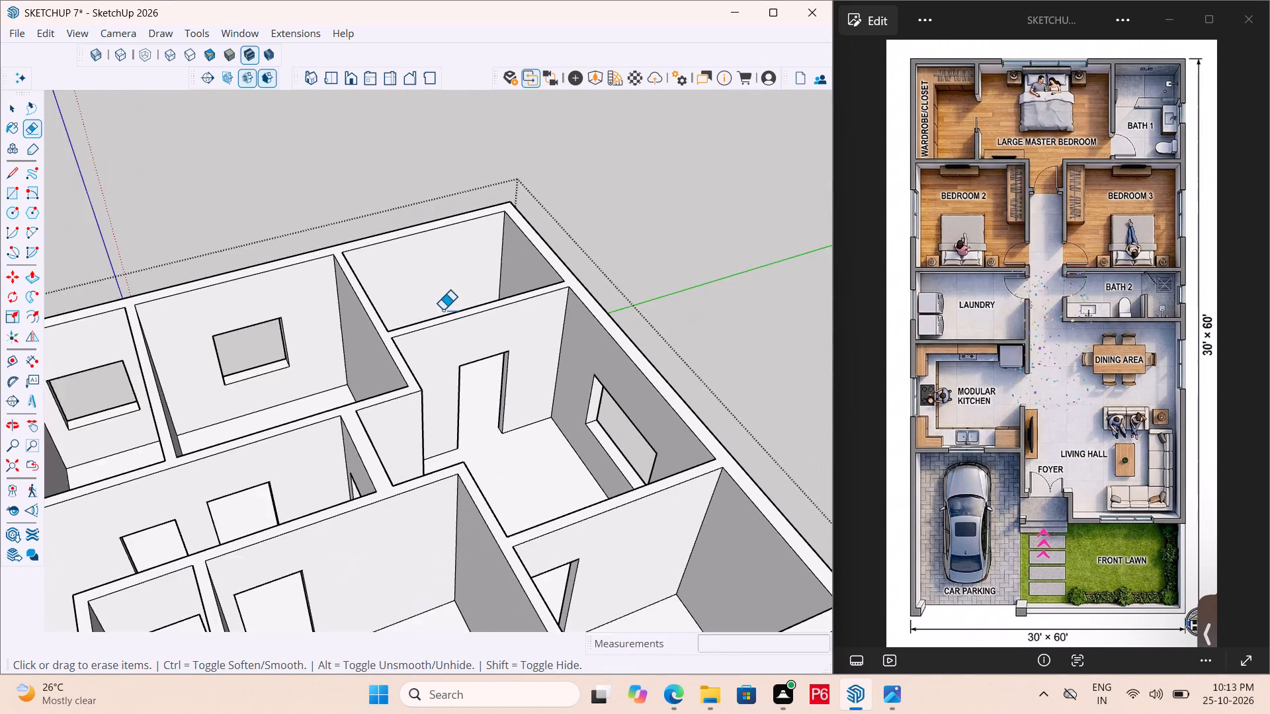
Save the model after the threshold cleanup.
{"action": "scroll", "coordinate": [429, 318], "scroll_direction": "down", "scroll_amount": 6}
{"action": "middle_click_drag", "start_coordinate": [519, 462], "coordinate": [362, 472]}
{"action": "middle_click_drag", "start_coordinate": [304, 504], "coordinate": [504, 483]}
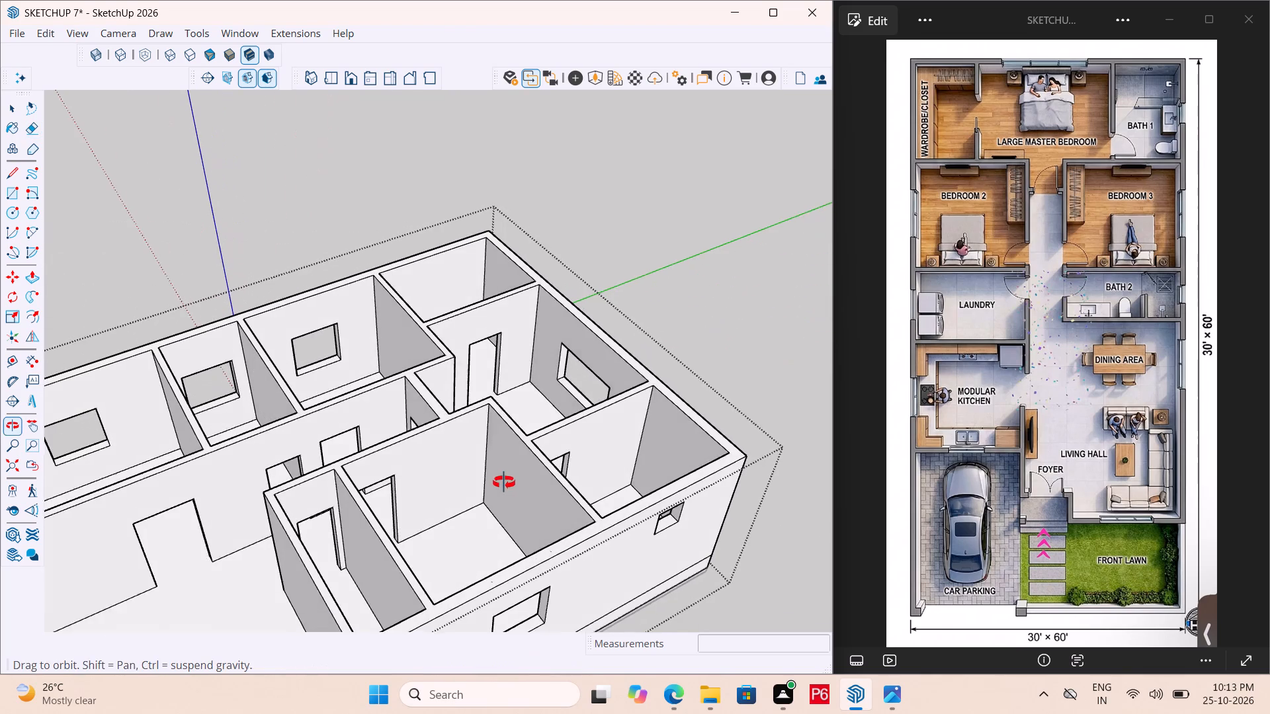
{"action": "middle_click_drag", "start_coordinate": [504, 483], "coordinate": [506, 482]}
{"action": "key", "text": "ctrl+s"}
{"action": "key", "text": "ctrl+s"}
{"action": "key", "text": "ctrl+s"}
{"action": "key", "text": "ctrl+s"}
{"action": "key", "text": "ctrl+s"}
{"action": "key", "text": "ctrl+s"}
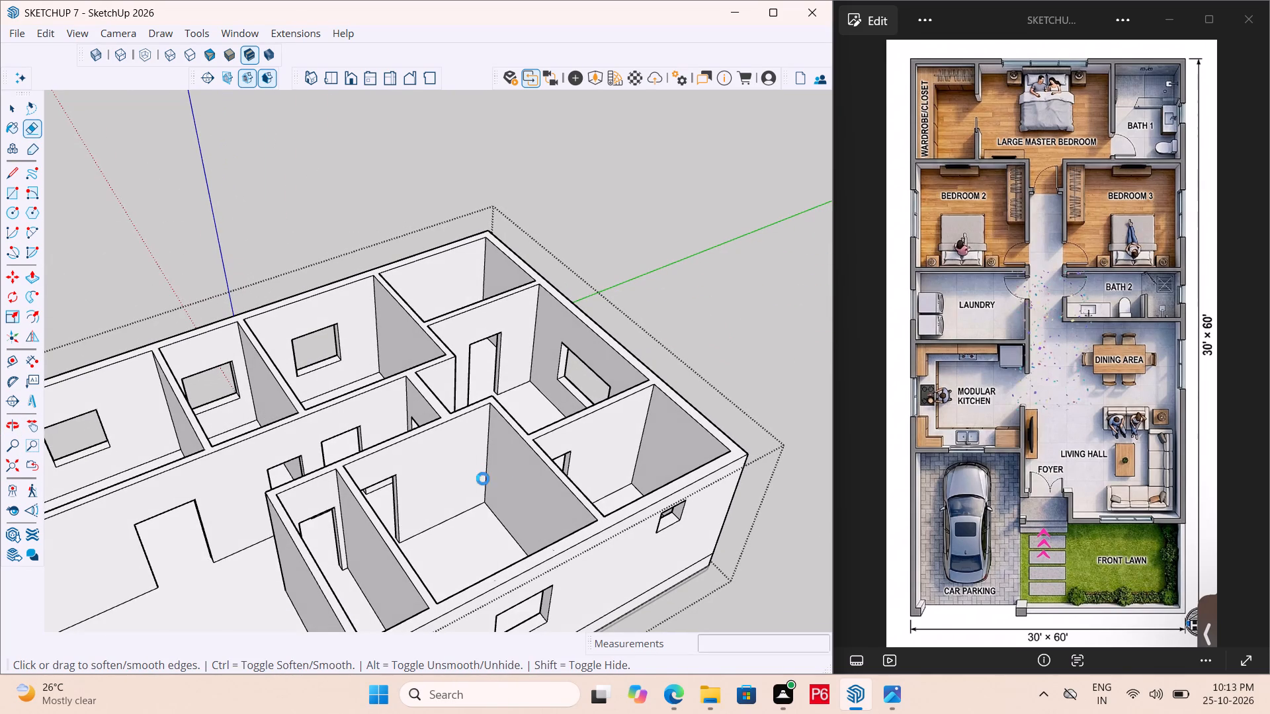
{"action": "key", "text": "ctrl+s"}
Examine the whole house model from several angles, checking the walls, doorways and windows against the floor plan.
{"action": "scroll", "coordinate": [652, 462], "scroll_direction": "down", "scroll_amount": 4}
{"action": "middle_click_drag", "start_coordinate": [517, 541], "coordinate": [650, 498]}
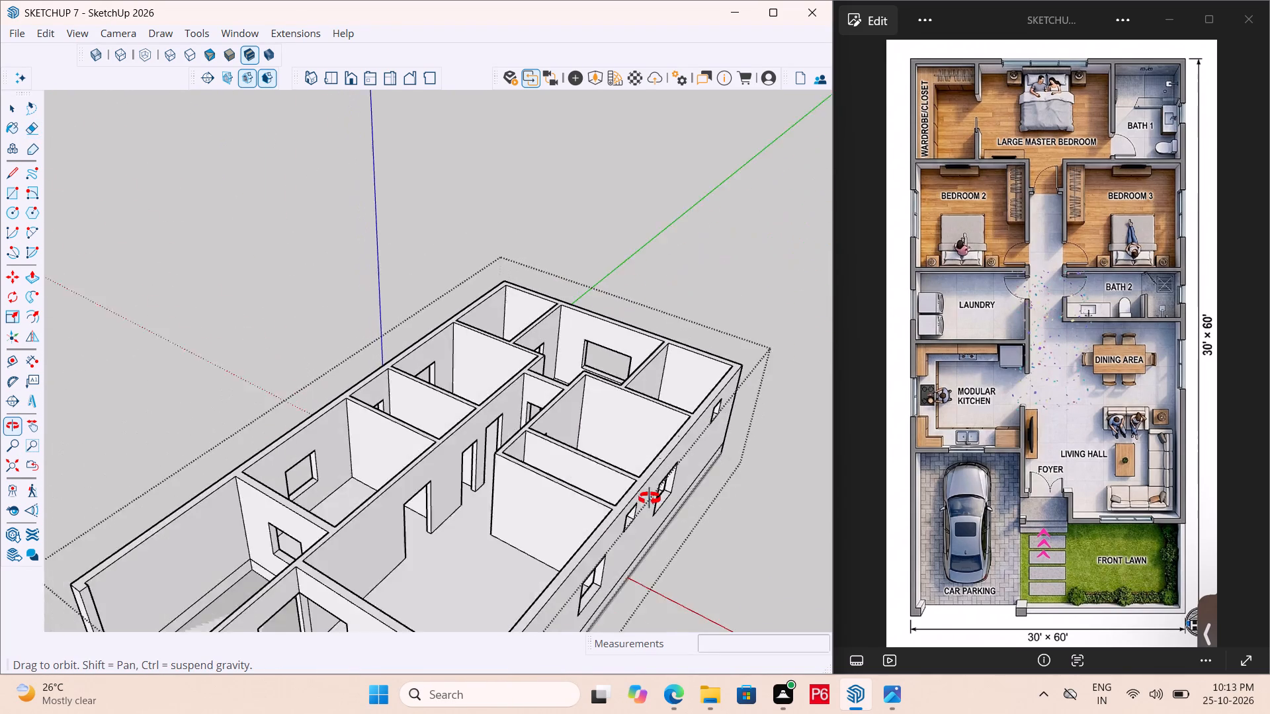
{"action": "middle_click_drag", "start_coordinate": [650, 498], "coordinate": [651, 532]}
{"action": "scroll", "coordinate": [640, 348], "scroll_direction": "down", "scroll_amount": 6}
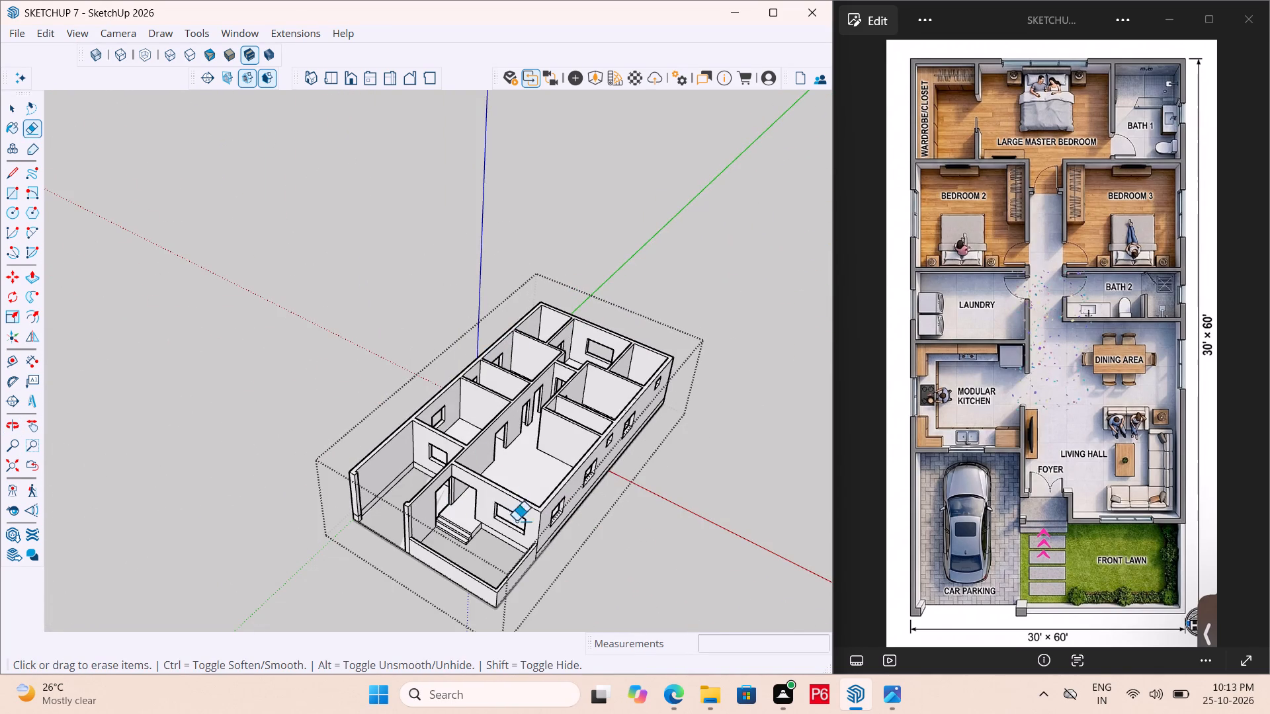
{"action": "scroll", "coordinate": [397, 437], "scroll_direction": "down", "scroll_amount": 6}
{"action": "middle_click", "coordinate": [454, 520]}
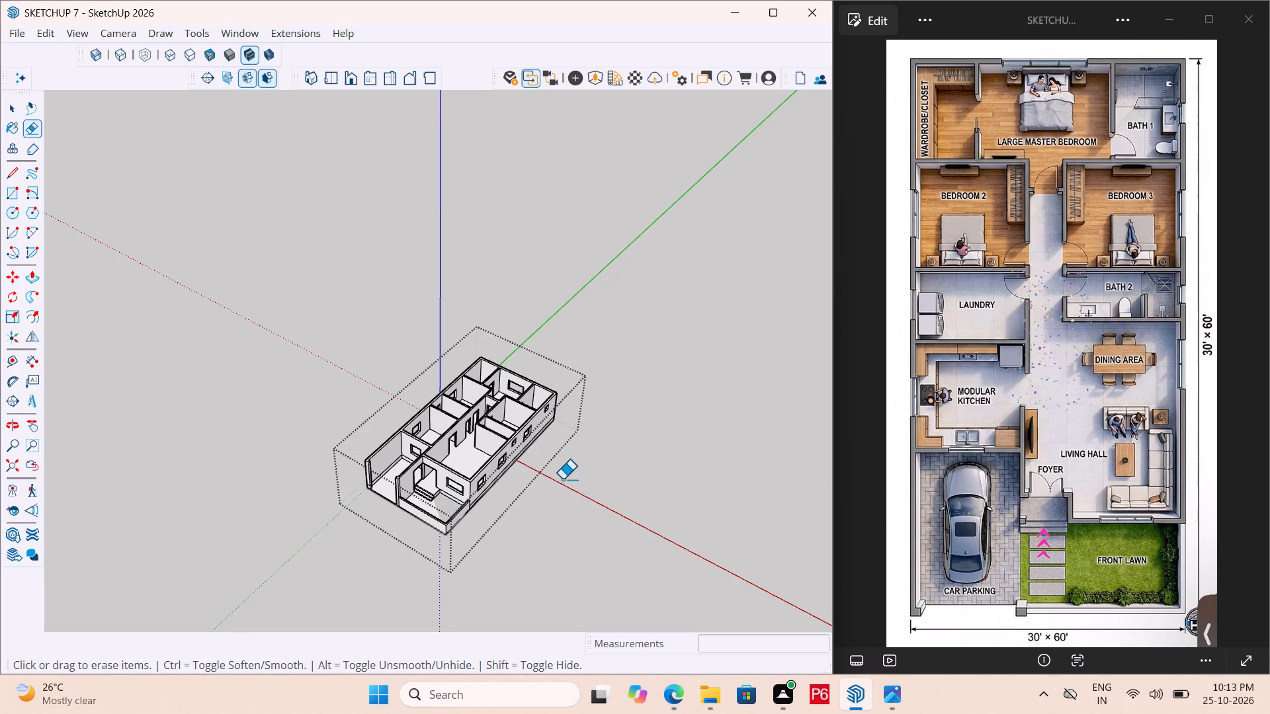
{"action": "middle_click_drag", "start_coordinate": [468, 455], "coordinate": [457, 496]}
{"action": "scroll", "coordinate": [433, 514], "scroll_direction": "up", "scroll_amount": 6}
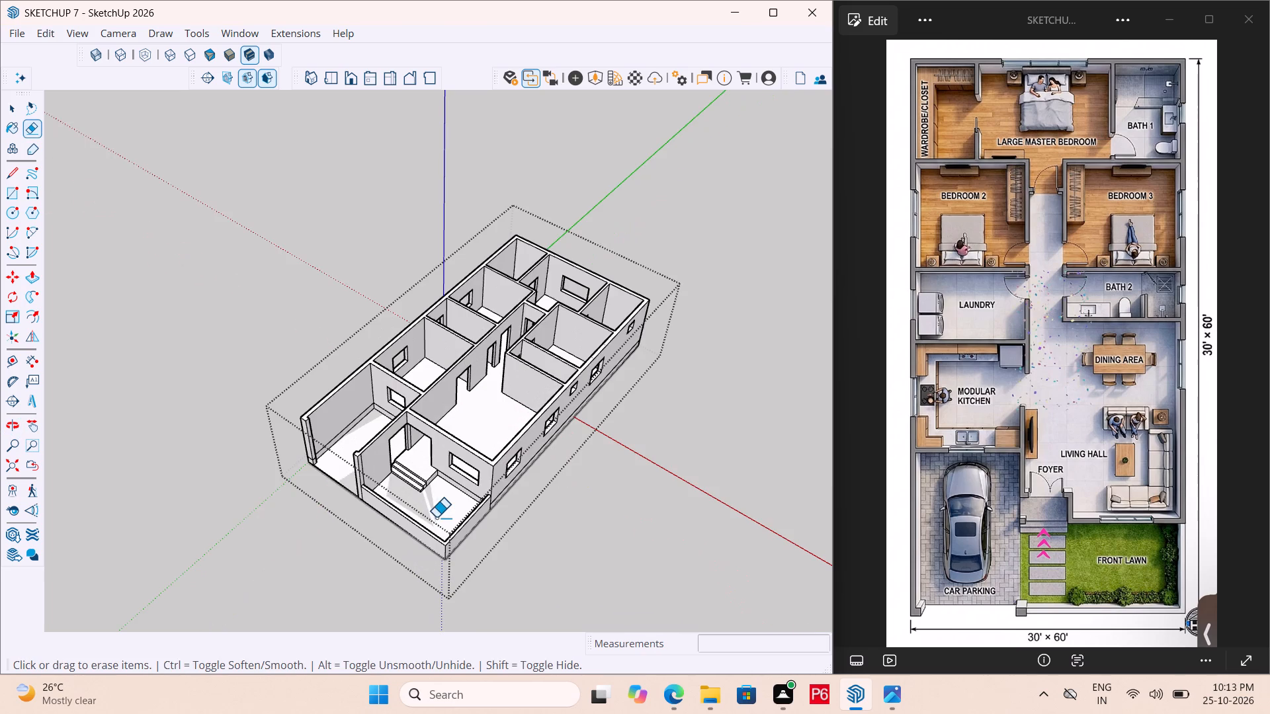
{"action": "scroll", "coordinate": [446, 449], "scroll_direction": "up", "scroll_amount": 5}
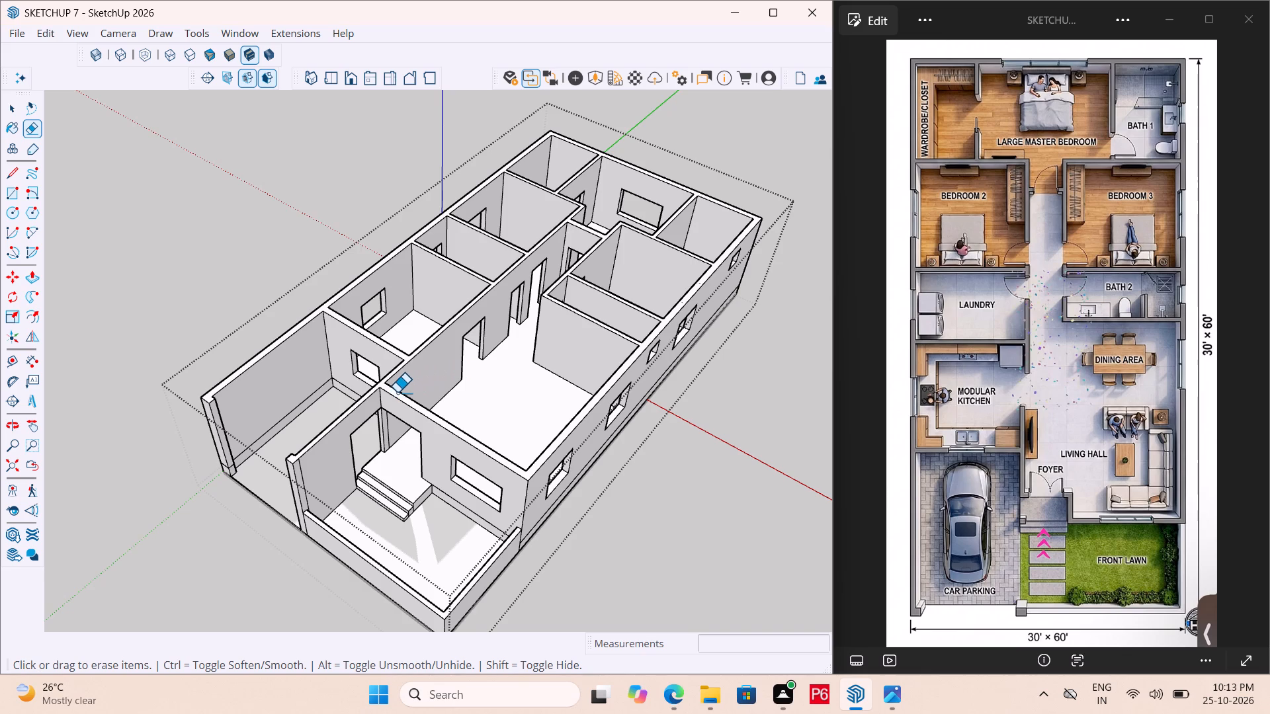
{"action": "middle_click_drag", "start_coordinate": [448, 389], "coordinate": [421, 361]}
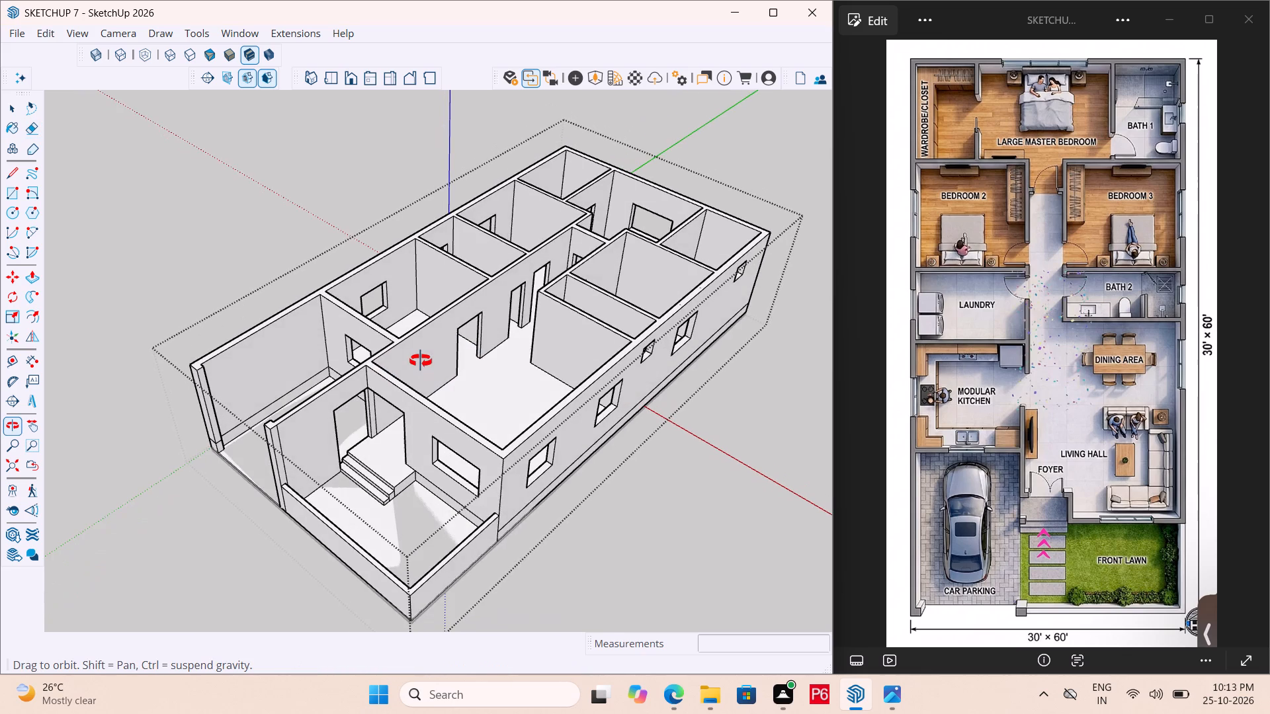
{"action": "middle_click_drag", "start_coordinate": [421, 361], "coordinate": [417, 370]}
{"action": "middle_click", "coordinate": [419, 367]}
{"action": "scroll", "coordinate": [419, 367], "scroll_direction": "up", "scroll_amount": 2}
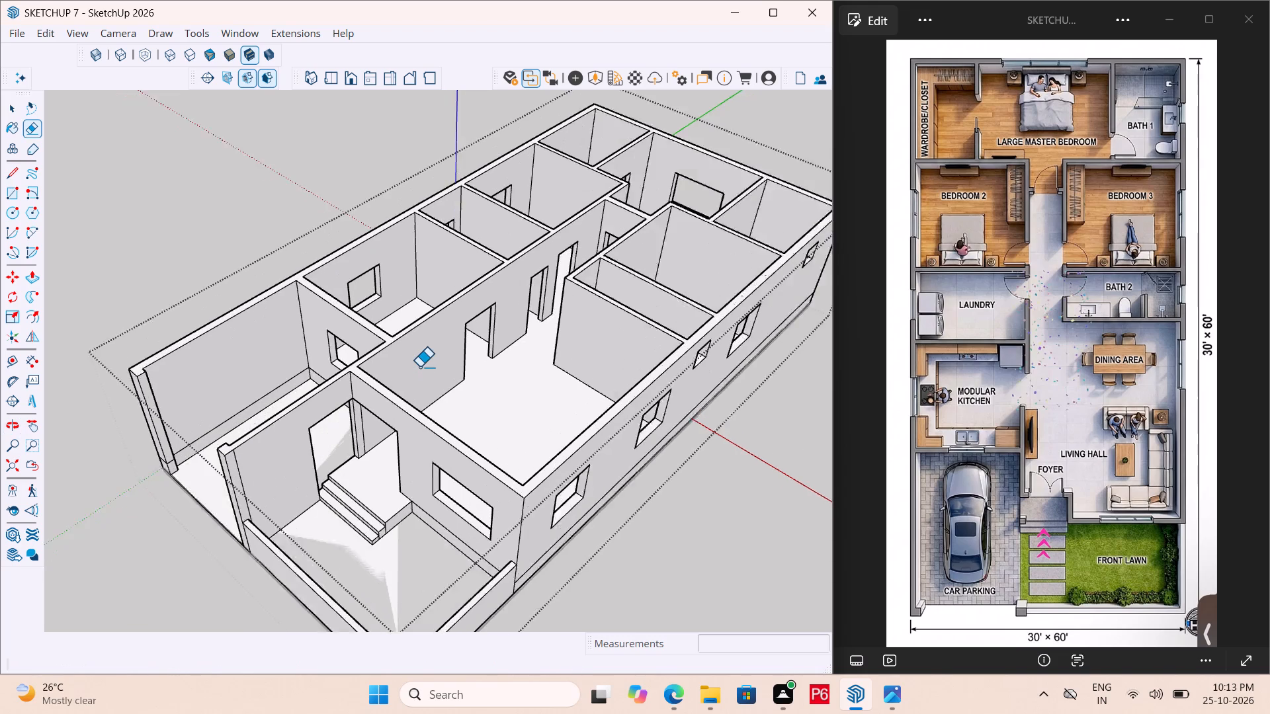
{"action": "scroll", "coordinate": [419, 367], "scroll_direction": "up", "scroll_amount": 6}
{"action": "scroll", "coordinate": [428, 349], "scroll_direction": "down", "scroll_amount": 3}
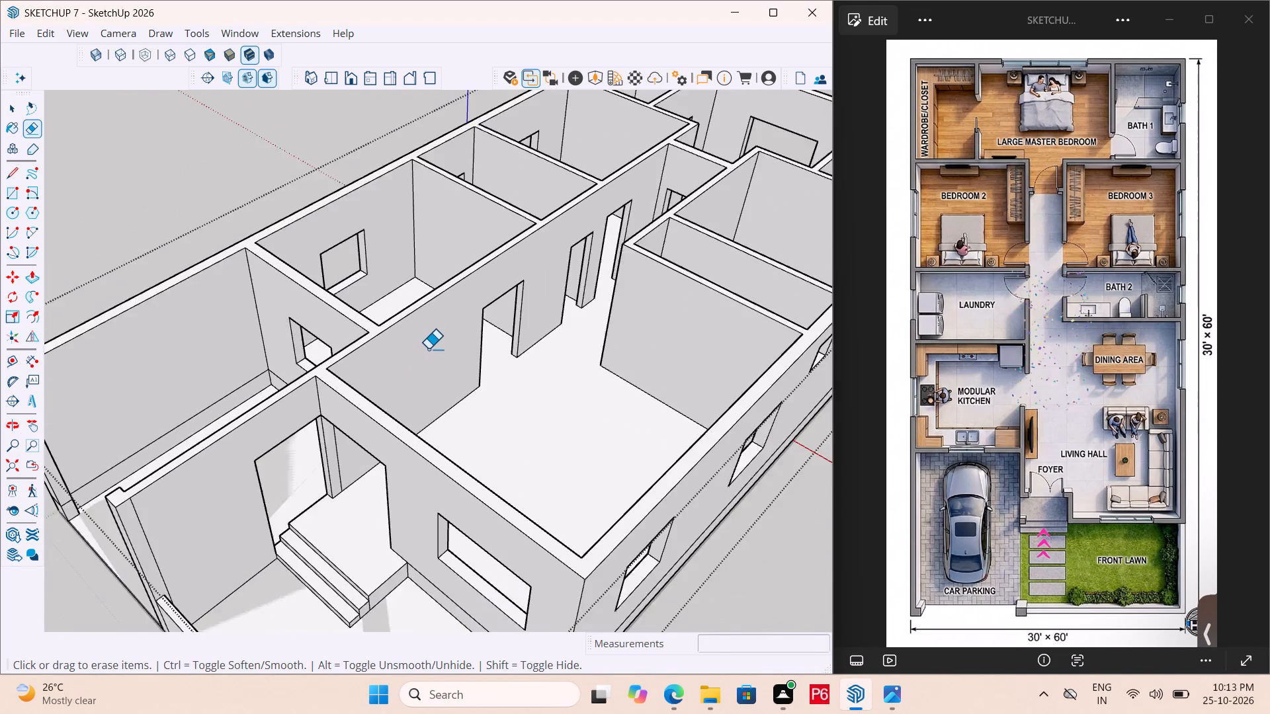
{"action": "scroll", "coordinate": [428, 349], "scroll_direction": "down", "scroll_amount": 11}
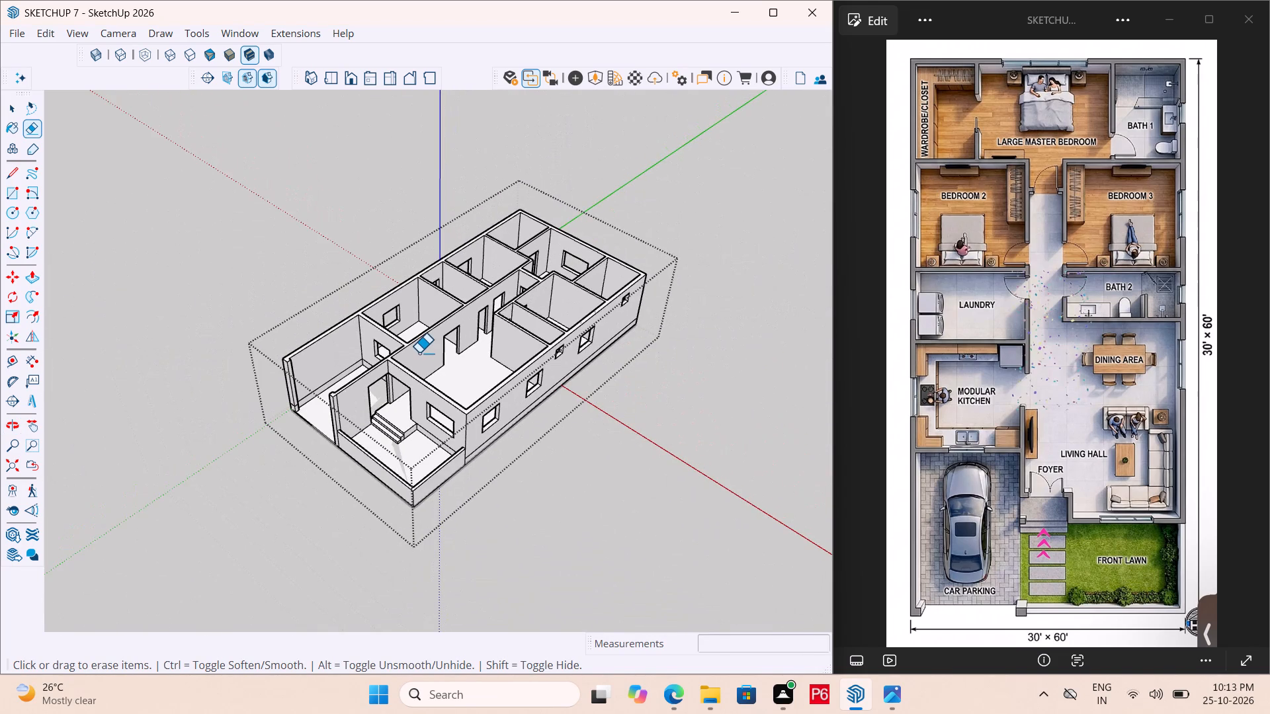
Save the reviewed house model.
{"action": "key", "text": "ctrl+s"}
{"action": "key", "text": "ctrl+s"}
{"action": "key", "text": "ctrl+s"}
{"action": "key", "text": "ctrl+s"}
{"action": "scroll", "coordinate": [403, 353], "scroll_direction": "down", "scroll_amount": 3}
Leave editing of the house group and deselect everything.
{"action": "key", "text": "Escape"}
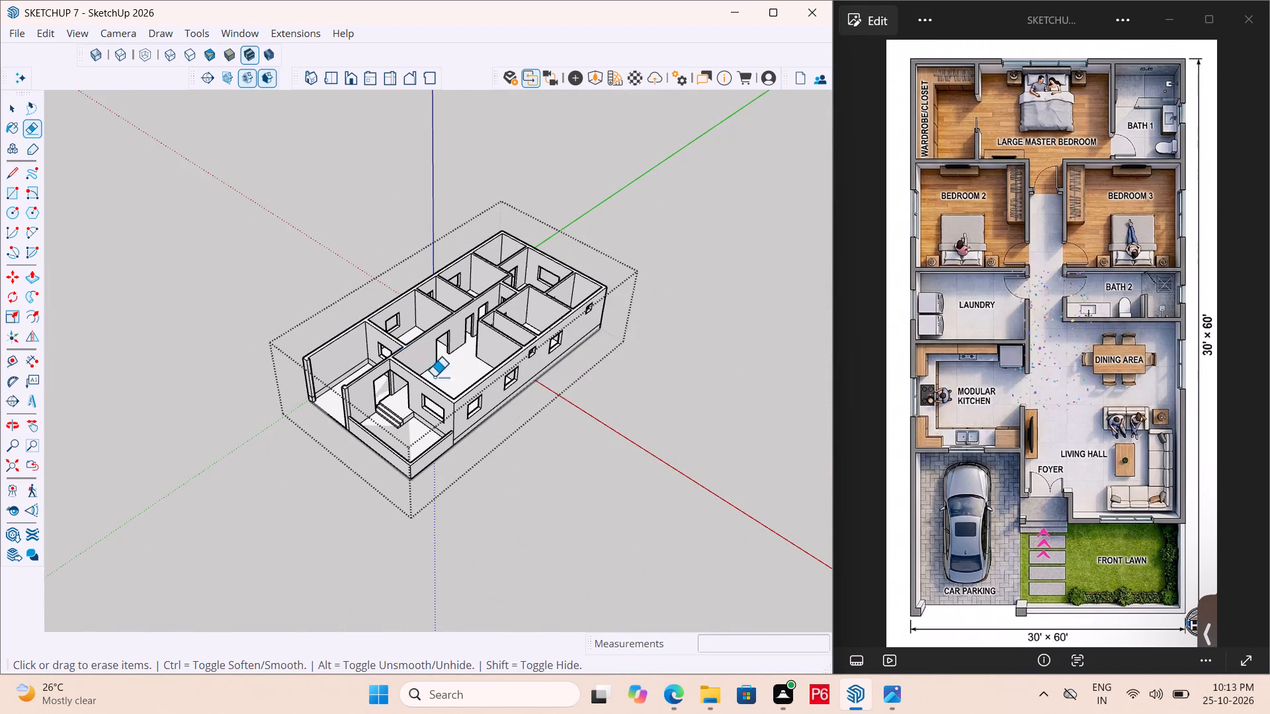
{"action": "key", "text": "space"}
{"action": "left_click", "coordinate": [536, 418]}
{"action": "scroll", "coordinate": [392, 309], "scroll_direction": "down", "scroll_amount": 5}
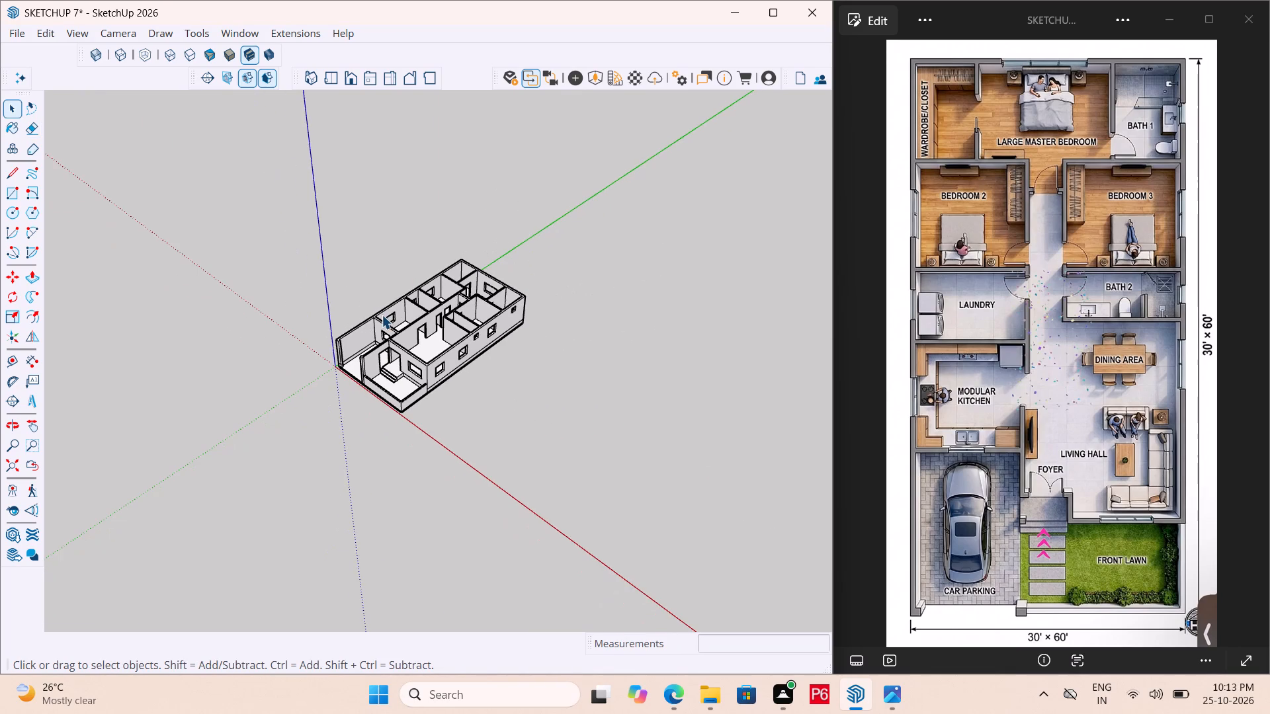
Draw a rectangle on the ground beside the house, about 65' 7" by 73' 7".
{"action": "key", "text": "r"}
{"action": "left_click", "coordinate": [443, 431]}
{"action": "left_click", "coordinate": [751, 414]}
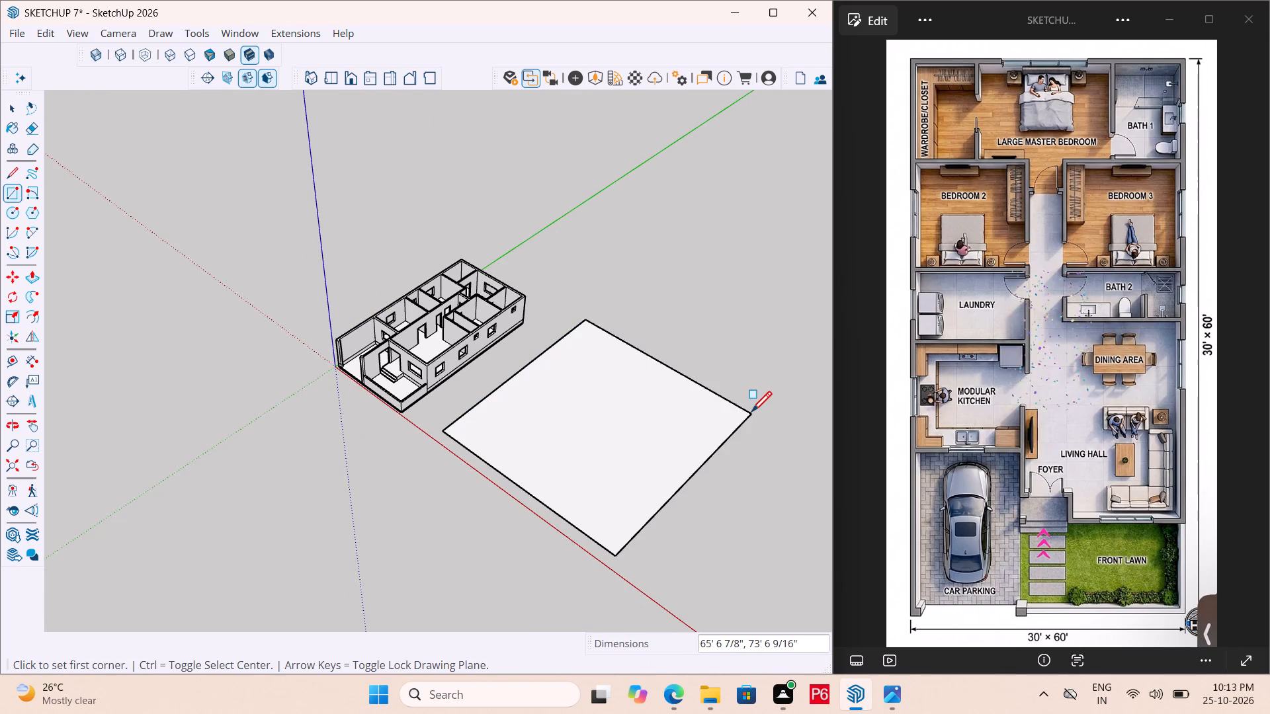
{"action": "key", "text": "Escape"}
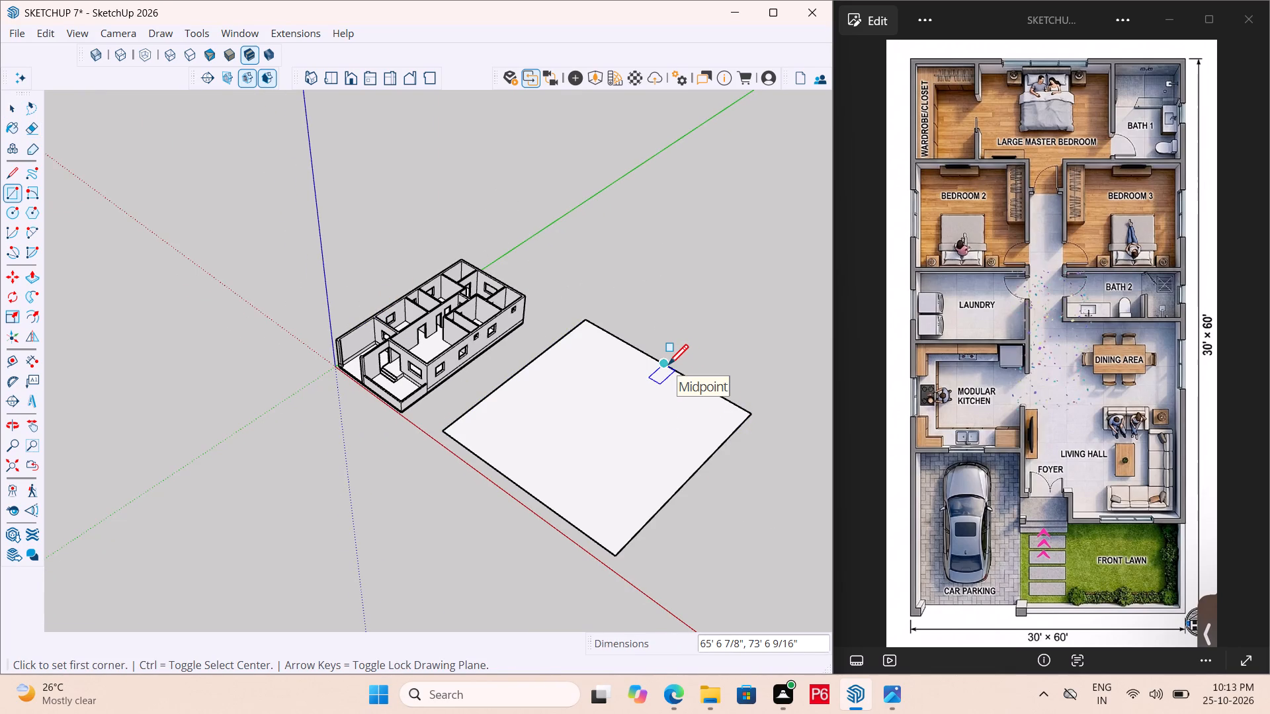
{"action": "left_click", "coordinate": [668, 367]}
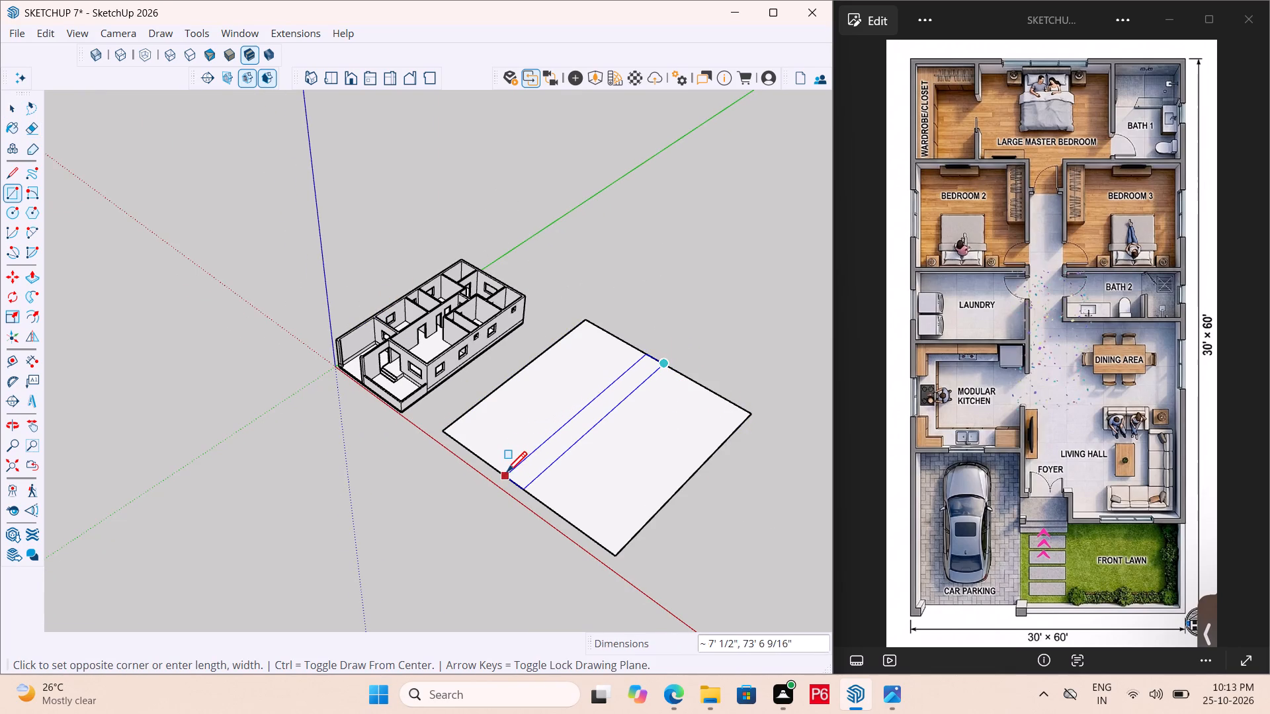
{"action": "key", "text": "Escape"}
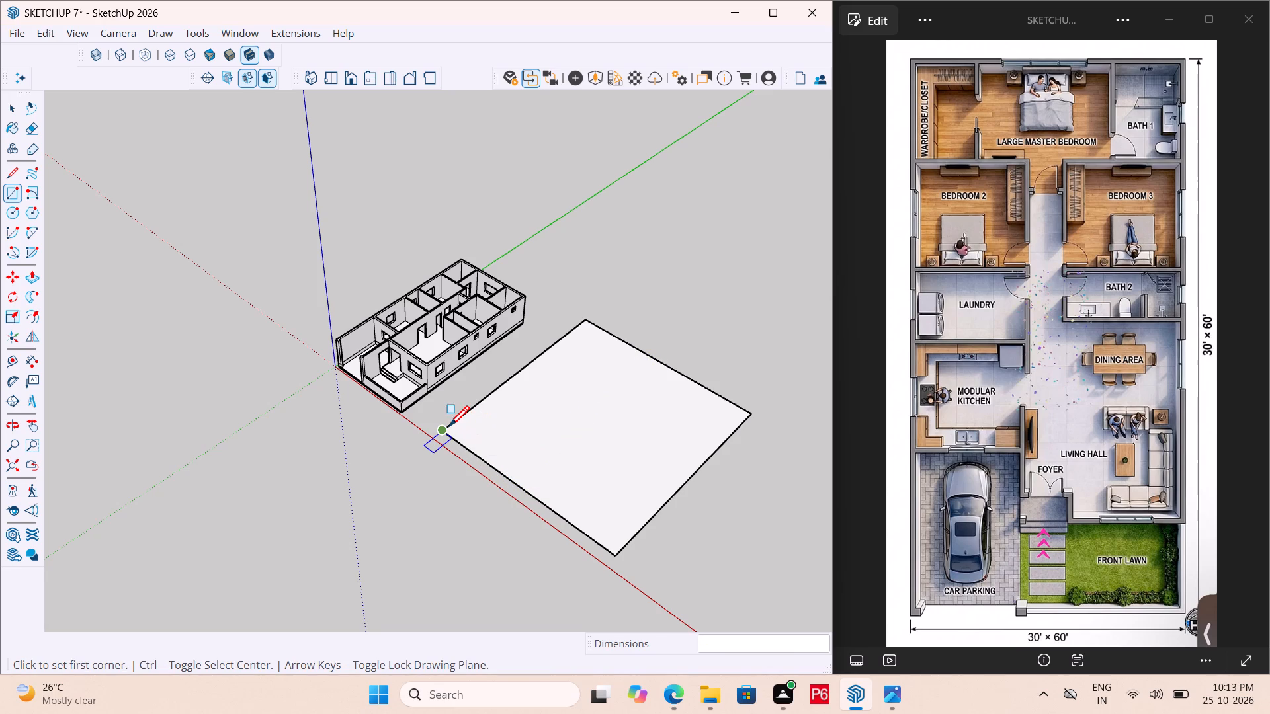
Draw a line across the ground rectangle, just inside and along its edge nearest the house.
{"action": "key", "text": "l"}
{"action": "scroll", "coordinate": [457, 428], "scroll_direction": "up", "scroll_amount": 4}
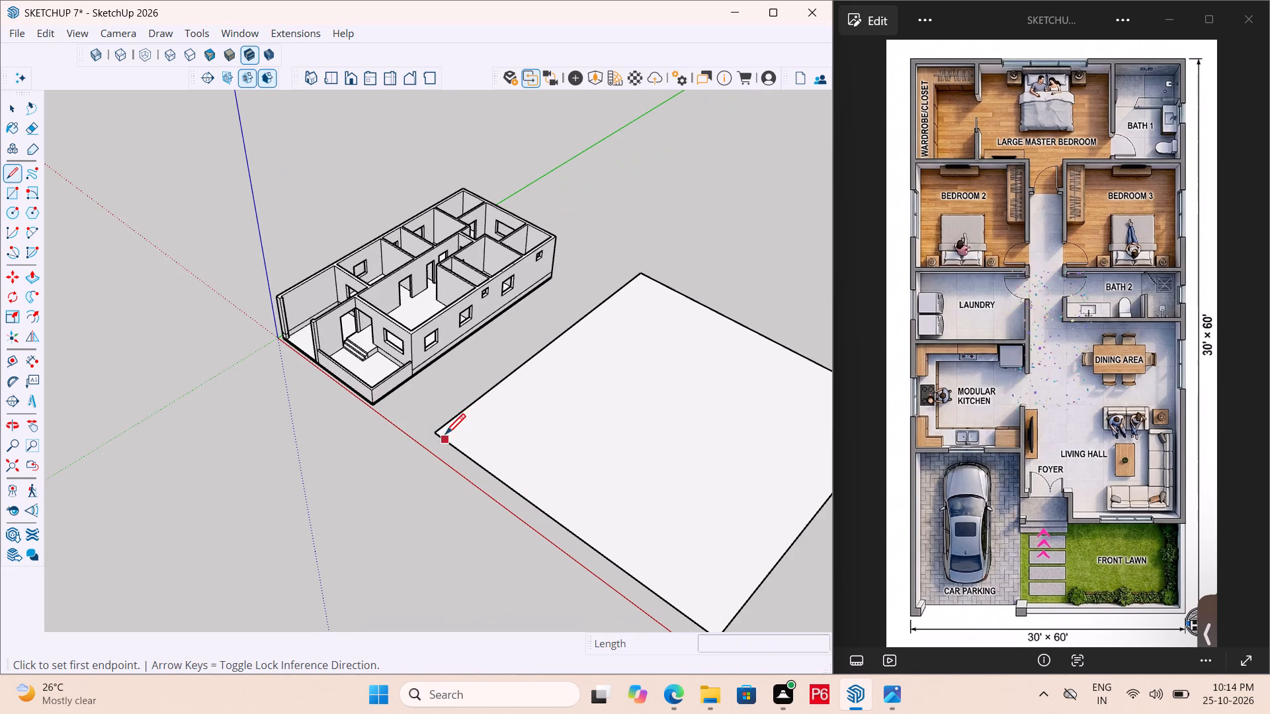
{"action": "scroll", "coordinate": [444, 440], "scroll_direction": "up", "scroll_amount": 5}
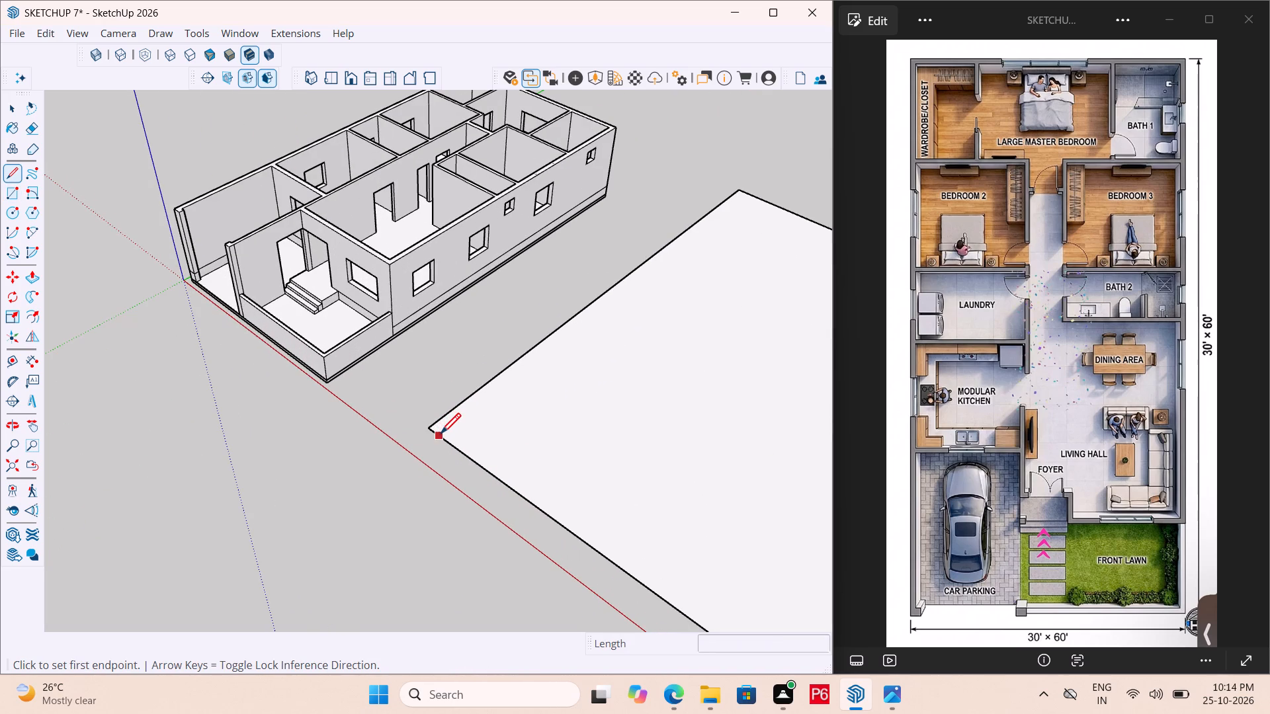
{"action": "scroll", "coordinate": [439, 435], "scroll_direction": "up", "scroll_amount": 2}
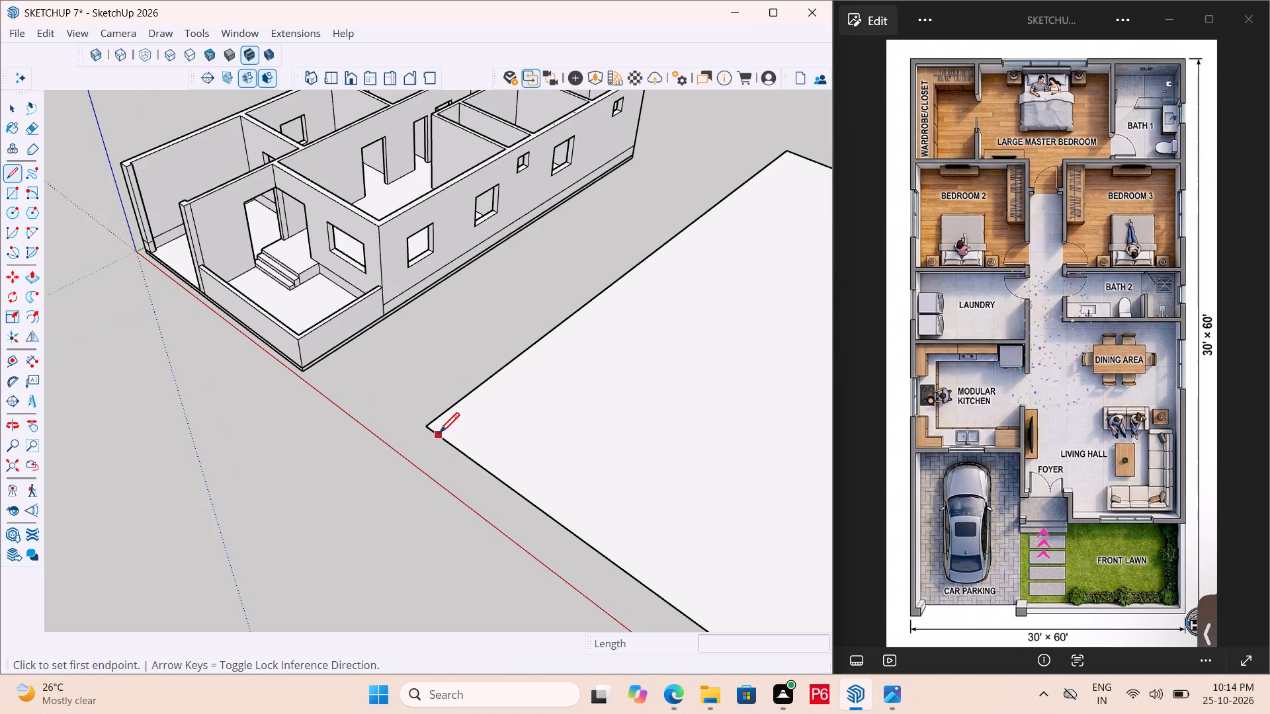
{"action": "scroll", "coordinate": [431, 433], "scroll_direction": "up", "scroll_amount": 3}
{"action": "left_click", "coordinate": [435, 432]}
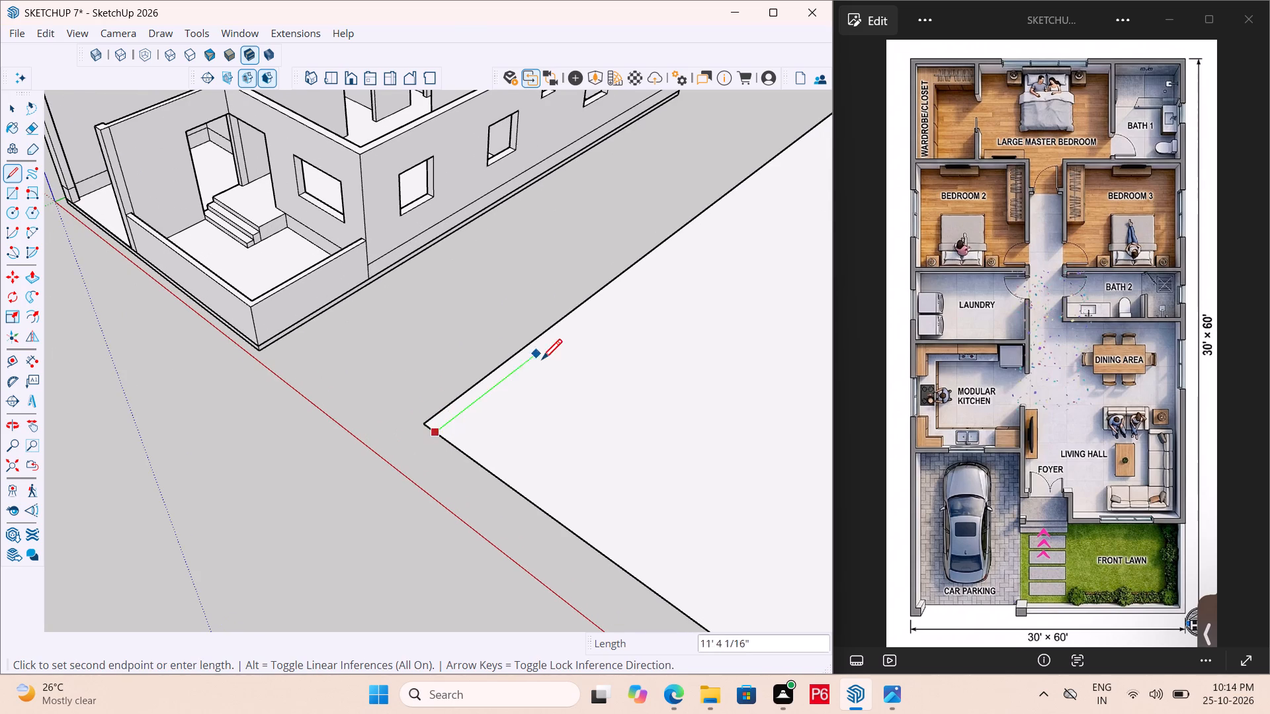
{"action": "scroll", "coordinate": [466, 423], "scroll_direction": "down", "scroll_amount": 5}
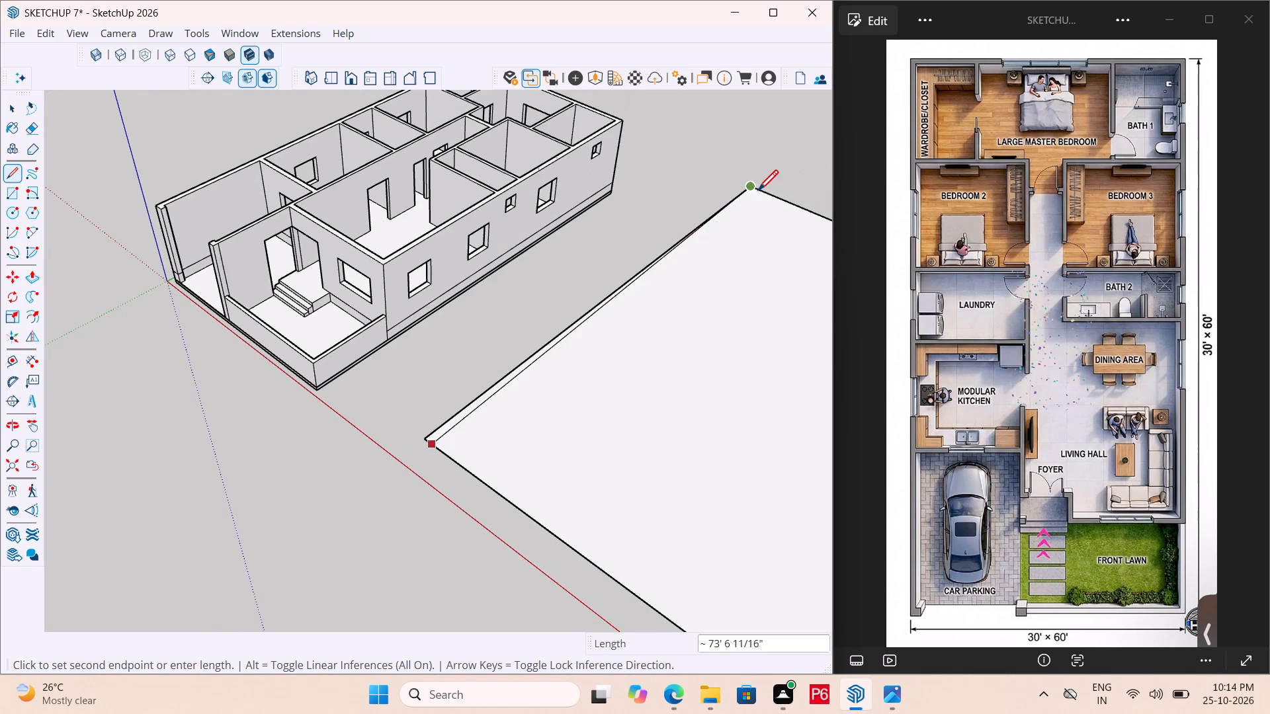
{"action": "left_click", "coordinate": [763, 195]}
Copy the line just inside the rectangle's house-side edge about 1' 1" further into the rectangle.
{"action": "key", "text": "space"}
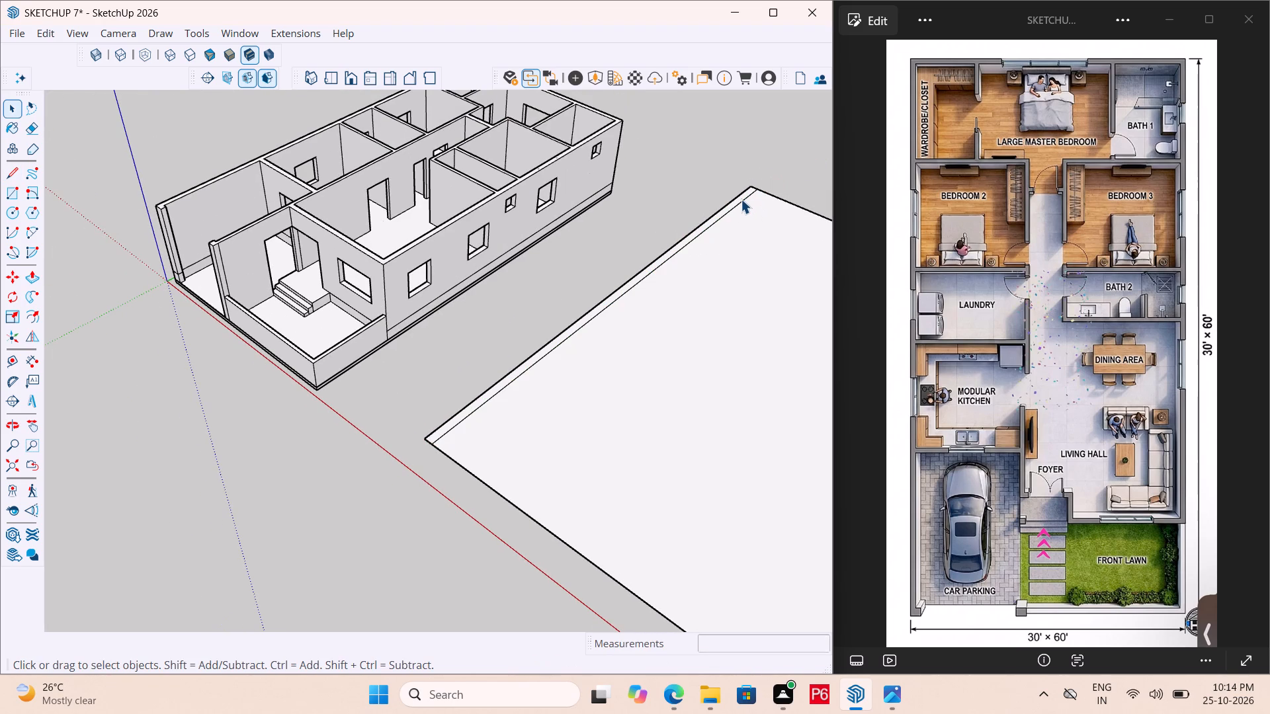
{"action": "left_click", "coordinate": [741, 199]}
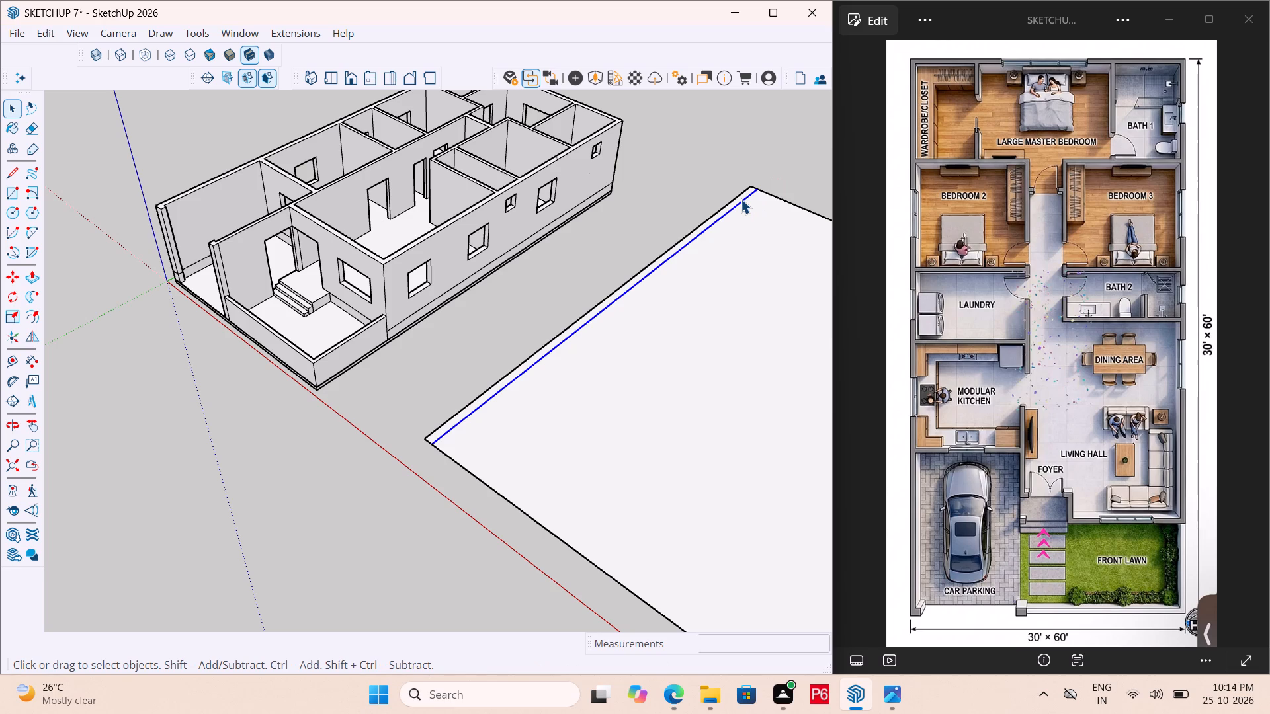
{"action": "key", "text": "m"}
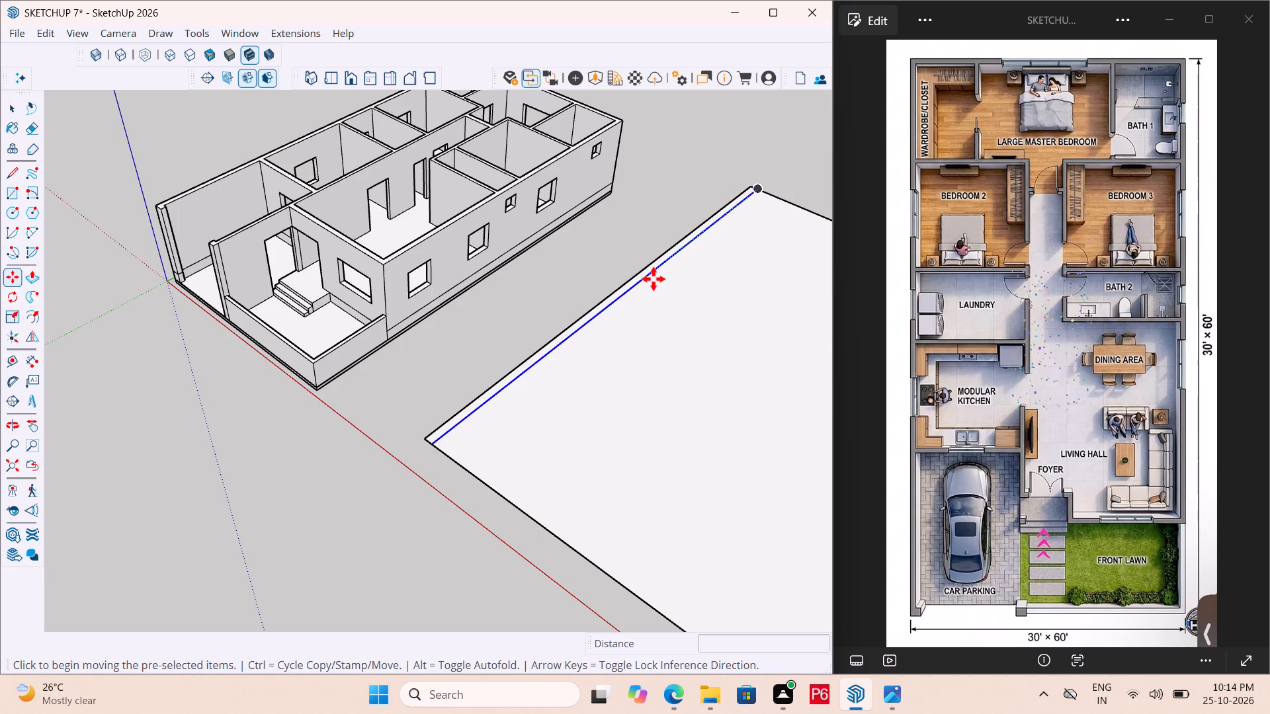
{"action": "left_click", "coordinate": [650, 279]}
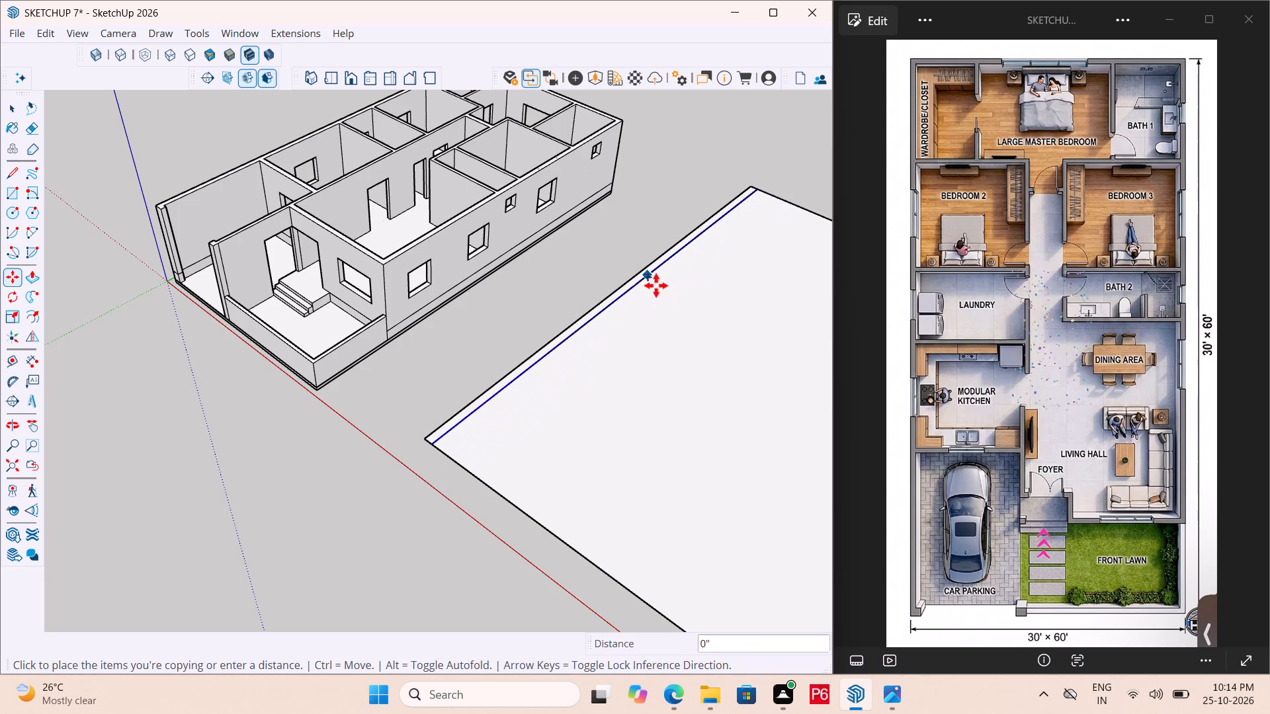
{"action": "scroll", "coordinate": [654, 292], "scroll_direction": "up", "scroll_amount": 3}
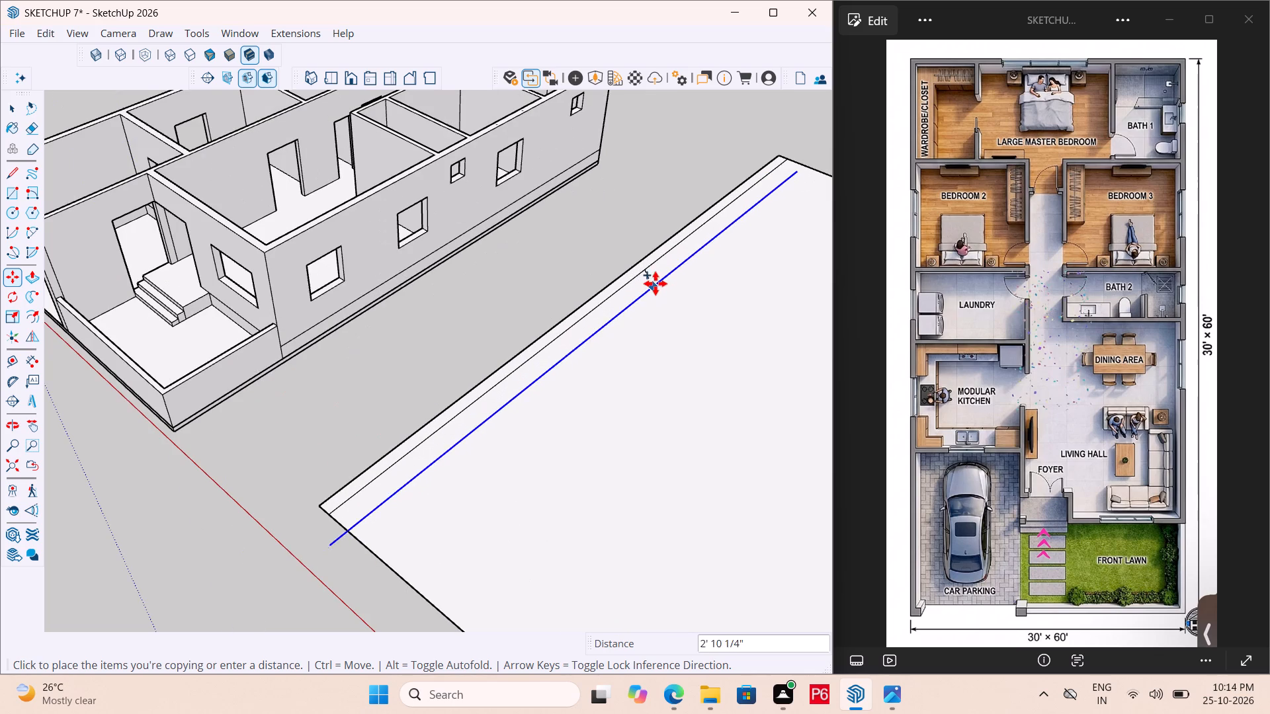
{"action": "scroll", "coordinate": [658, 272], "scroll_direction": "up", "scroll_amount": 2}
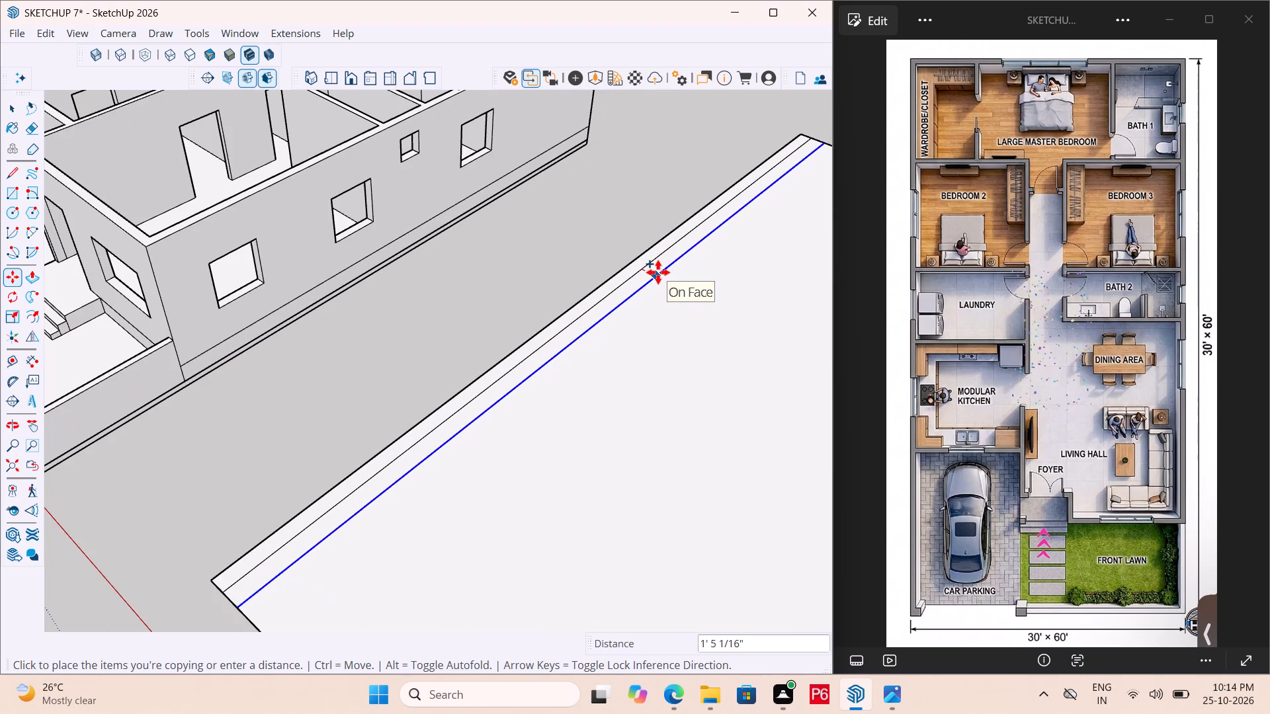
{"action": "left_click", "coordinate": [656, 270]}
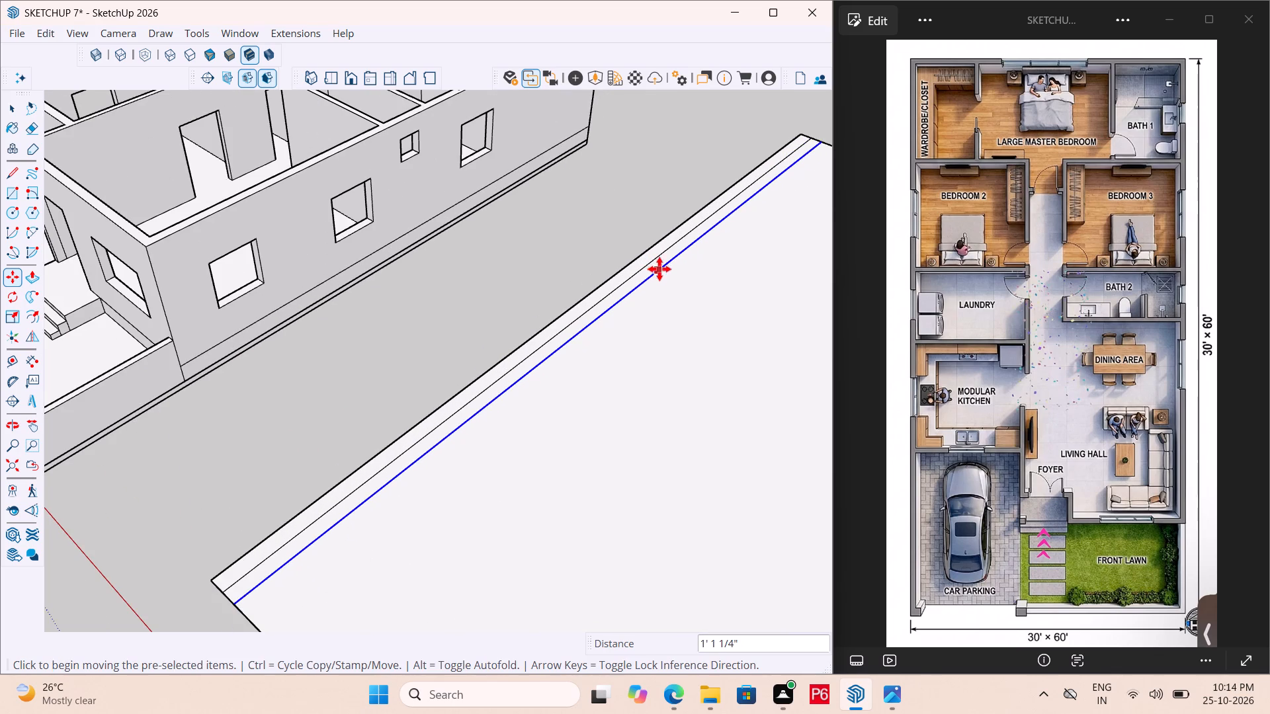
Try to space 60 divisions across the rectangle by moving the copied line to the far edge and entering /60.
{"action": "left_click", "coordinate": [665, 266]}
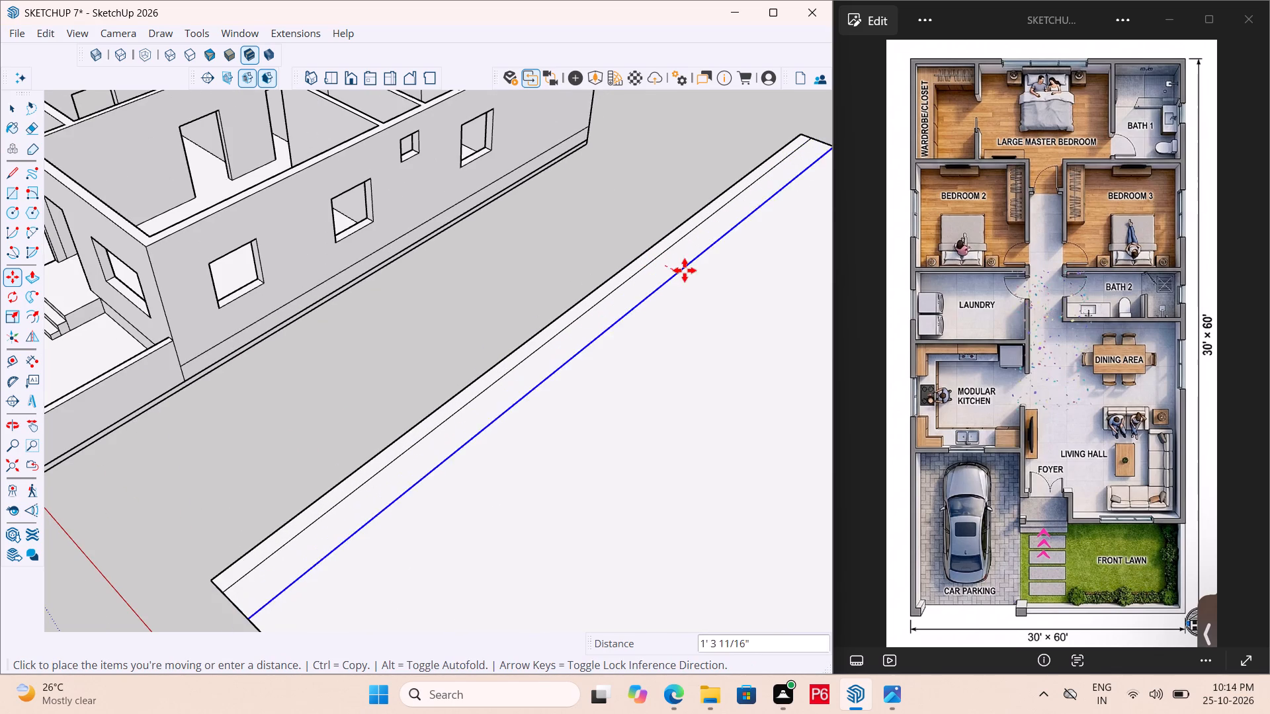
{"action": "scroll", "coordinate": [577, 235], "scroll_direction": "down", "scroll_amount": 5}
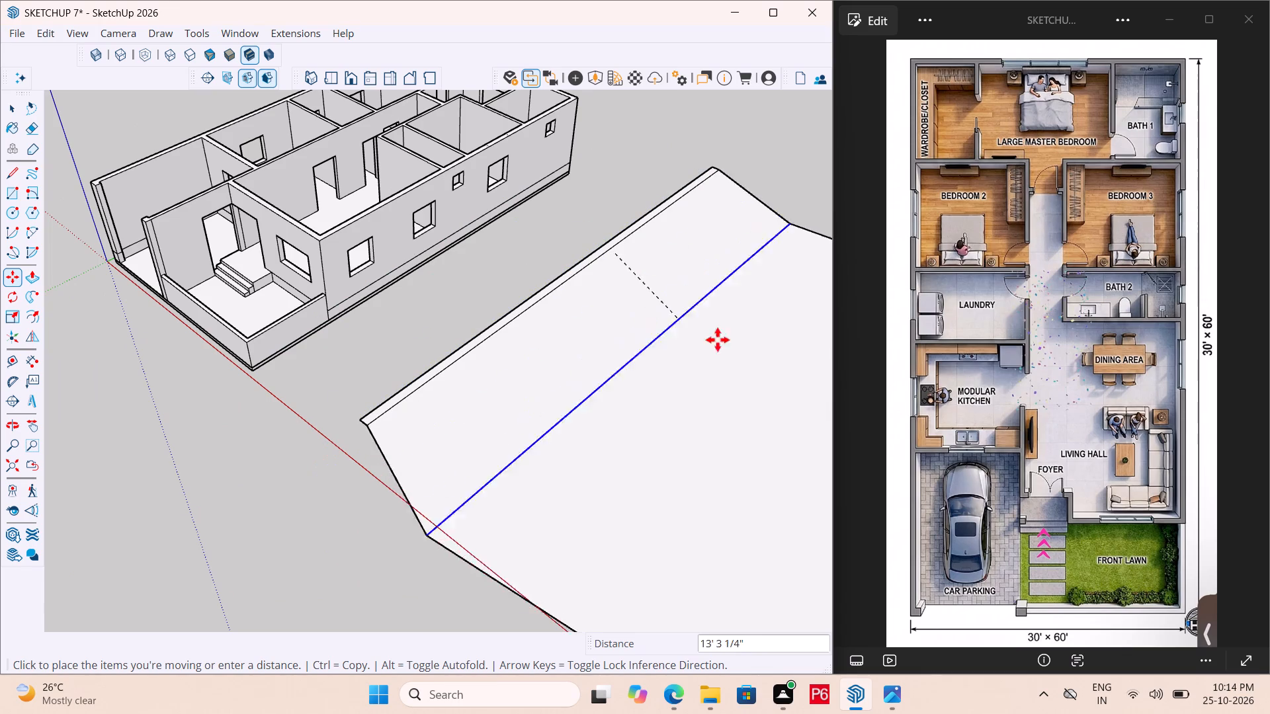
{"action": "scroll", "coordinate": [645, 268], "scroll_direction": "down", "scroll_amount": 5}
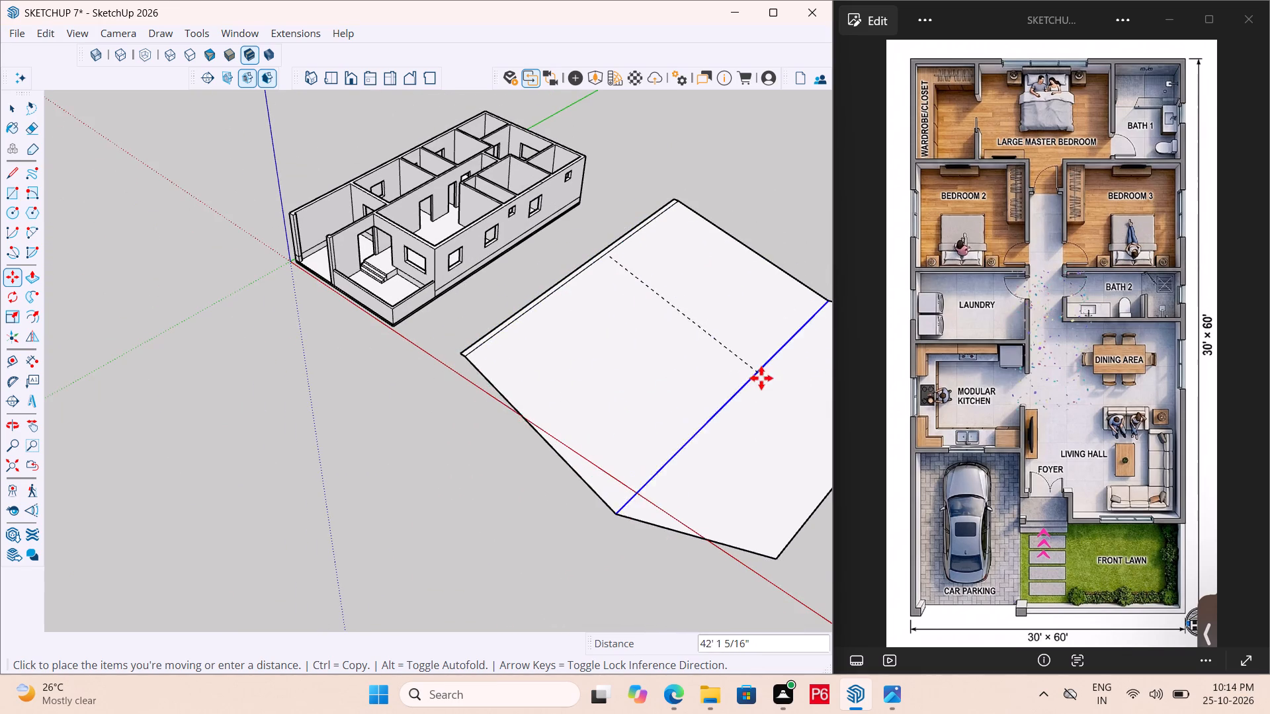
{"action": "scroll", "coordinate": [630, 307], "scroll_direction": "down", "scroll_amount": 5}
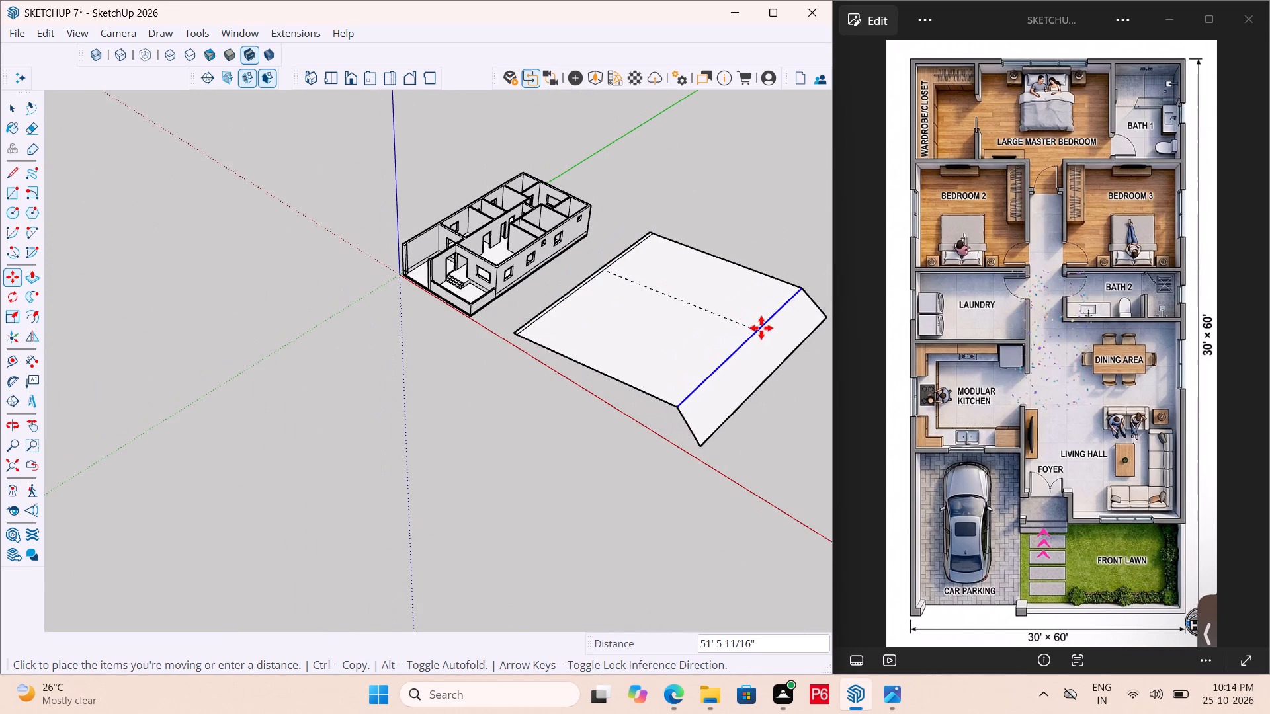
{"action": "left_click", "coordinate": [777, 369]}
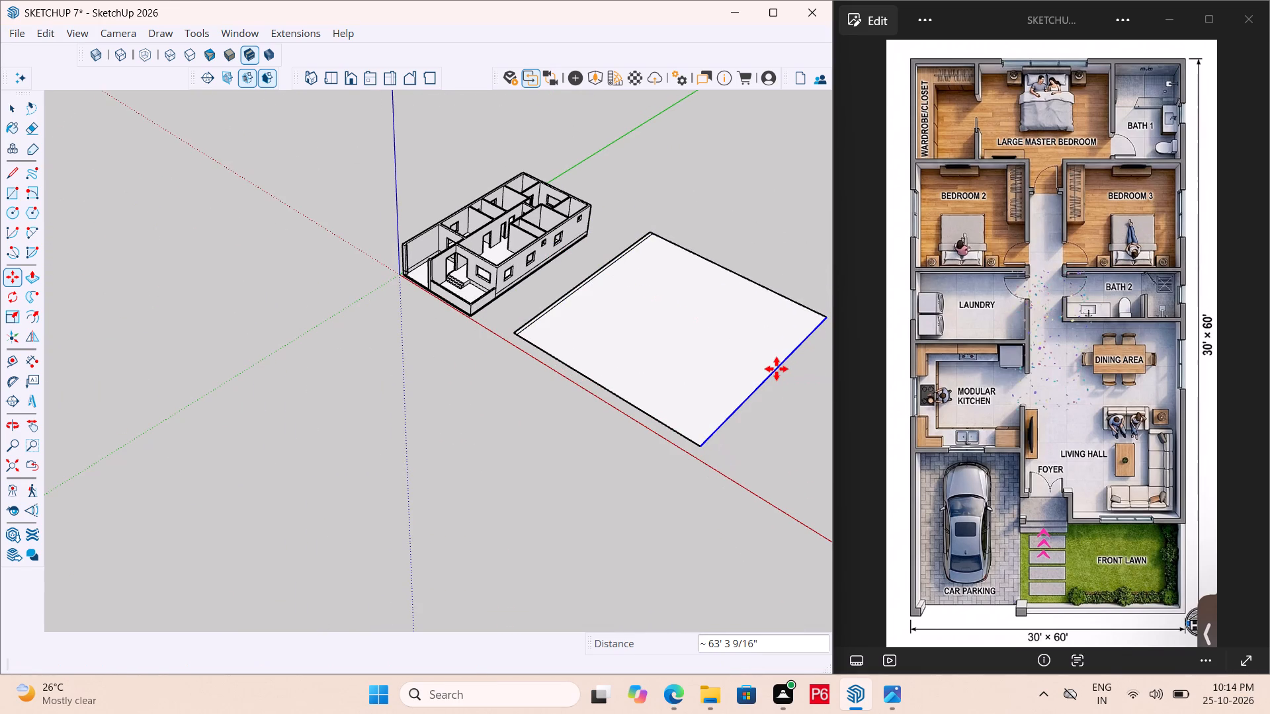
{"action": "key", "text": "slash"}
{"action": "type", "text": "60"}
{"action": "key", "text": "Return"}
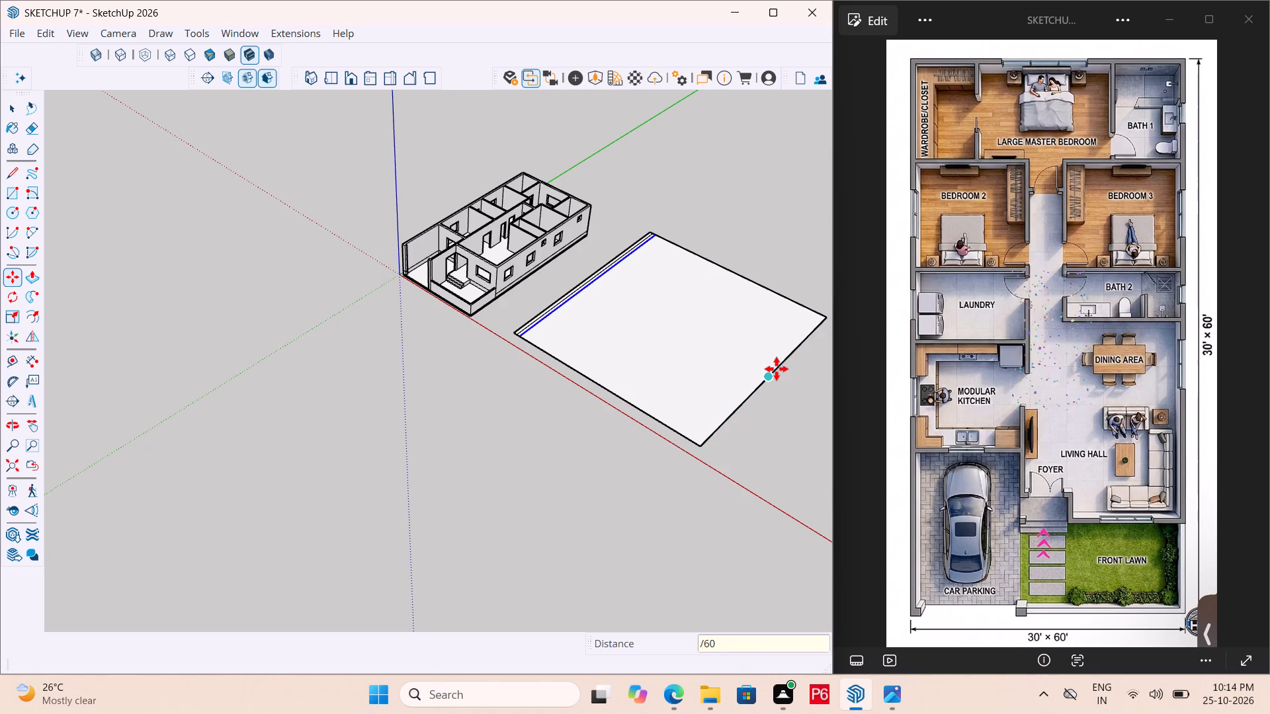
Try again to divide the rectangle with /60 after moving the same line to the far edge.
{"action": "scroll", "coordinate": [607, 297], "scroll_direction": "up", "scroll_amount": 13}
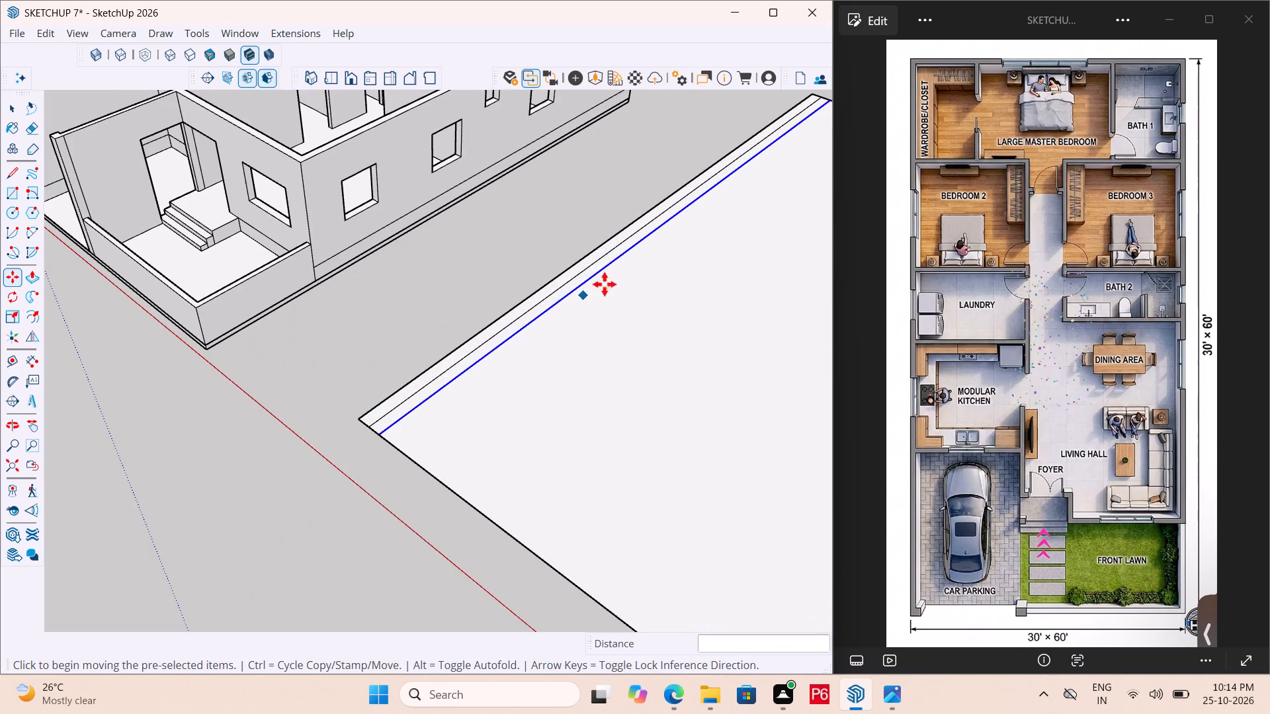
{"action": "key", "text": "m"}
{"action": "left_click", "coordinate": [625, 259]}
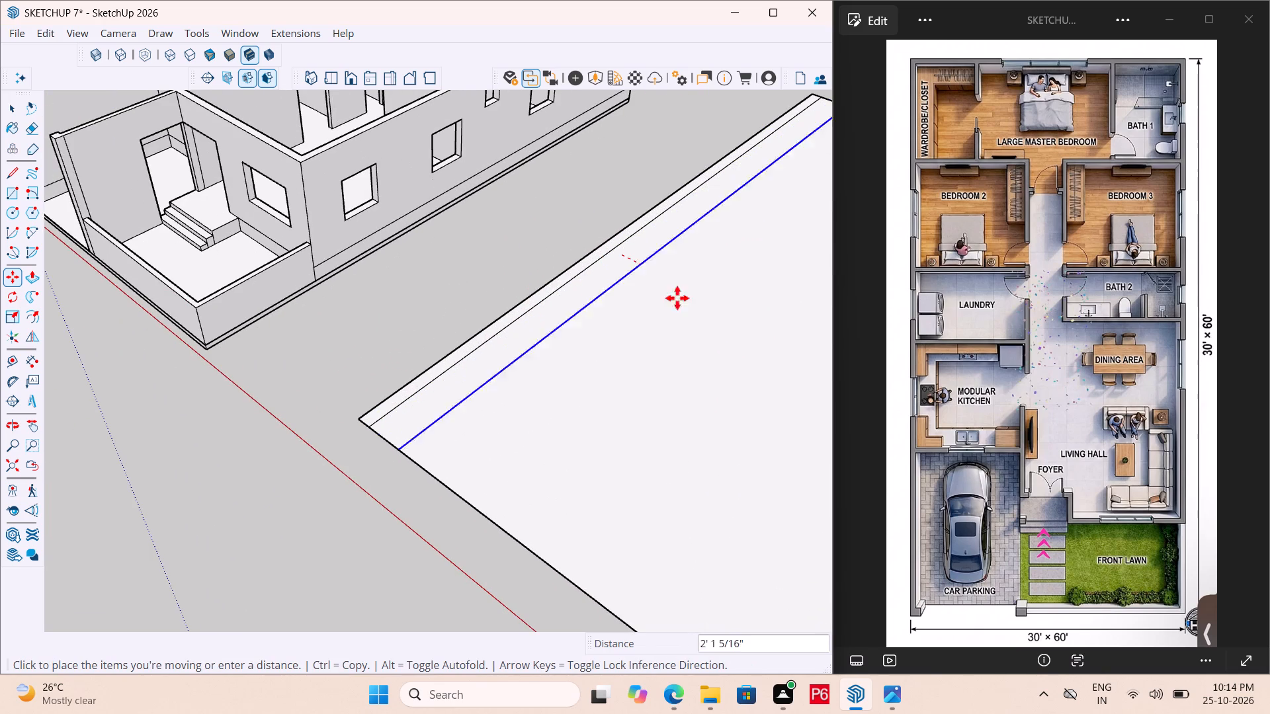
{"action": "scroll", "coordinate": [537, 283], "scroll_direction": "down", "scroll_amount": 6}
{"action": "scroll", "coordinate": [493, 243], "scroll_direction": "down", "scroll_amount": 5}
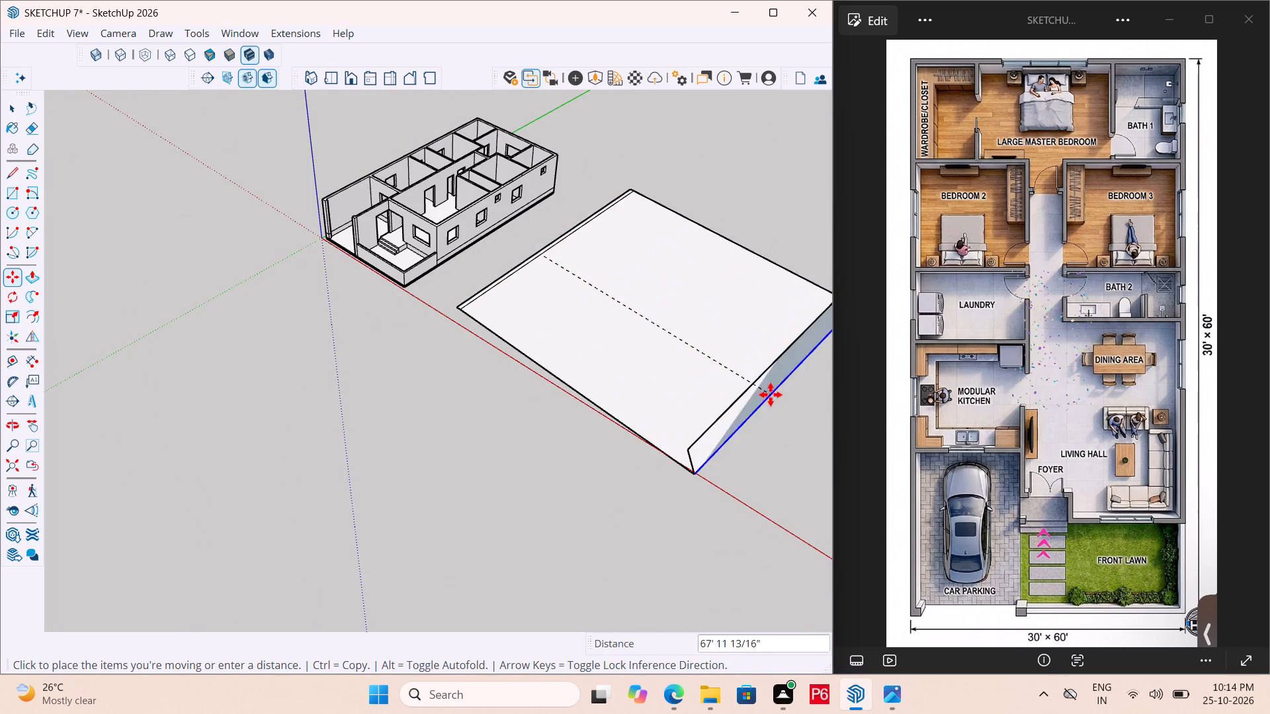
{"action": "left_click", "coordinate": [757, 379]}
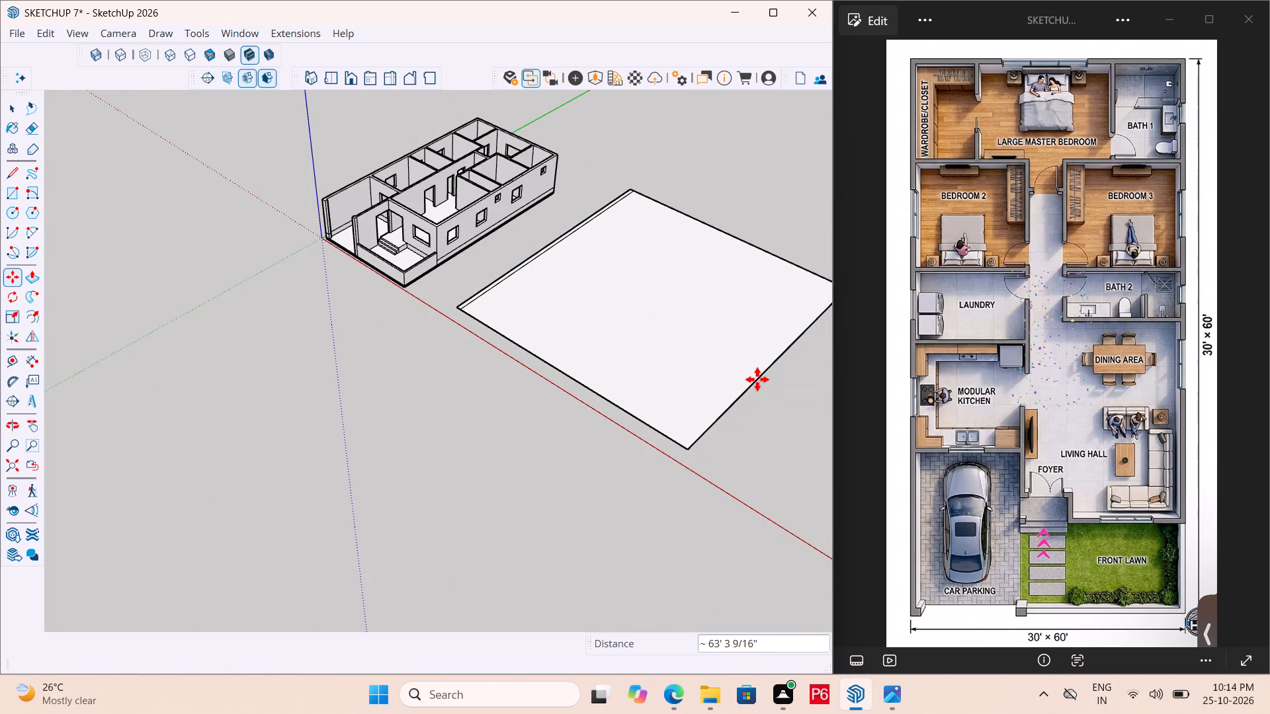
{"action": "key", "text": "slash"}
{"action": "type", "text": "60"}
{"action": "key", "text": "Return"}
Save the model.
{"action": "key", "text": "ctrl+s"}
{"action": "key", "text": "ctrl+s"}
{"action": "key", "text": "ctrl+s"}
{"action": "key", "text": "space"}
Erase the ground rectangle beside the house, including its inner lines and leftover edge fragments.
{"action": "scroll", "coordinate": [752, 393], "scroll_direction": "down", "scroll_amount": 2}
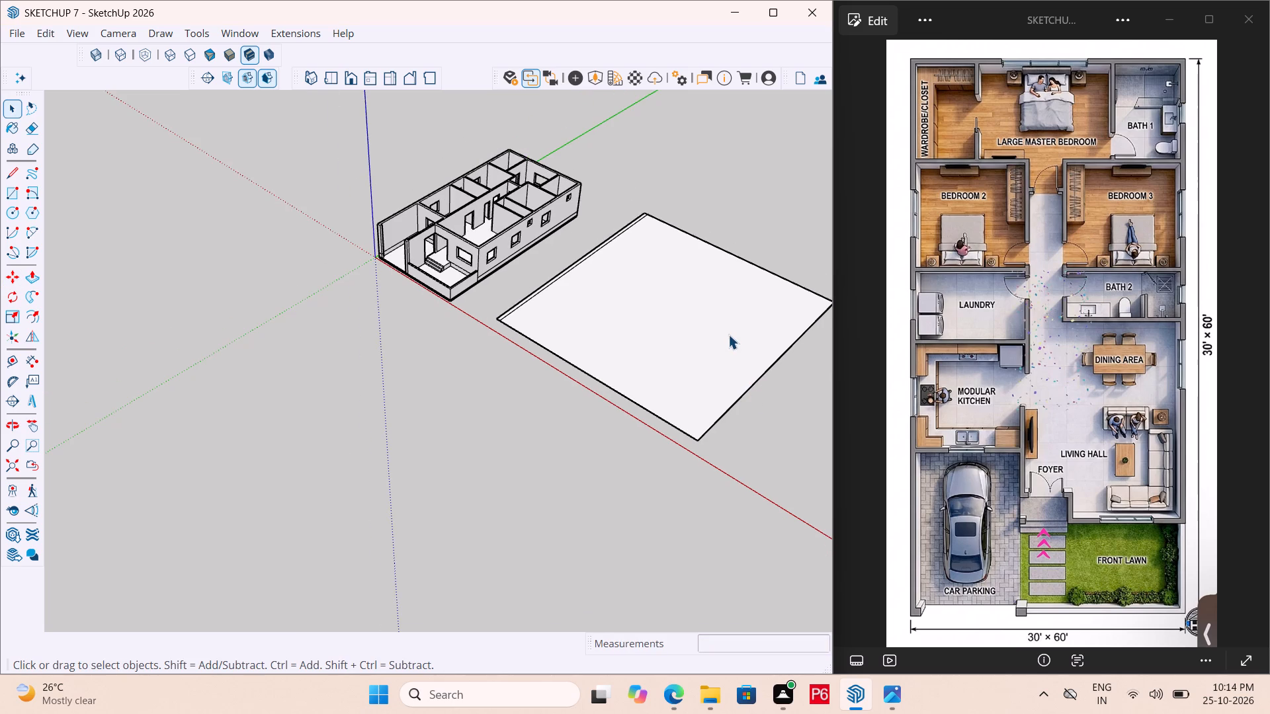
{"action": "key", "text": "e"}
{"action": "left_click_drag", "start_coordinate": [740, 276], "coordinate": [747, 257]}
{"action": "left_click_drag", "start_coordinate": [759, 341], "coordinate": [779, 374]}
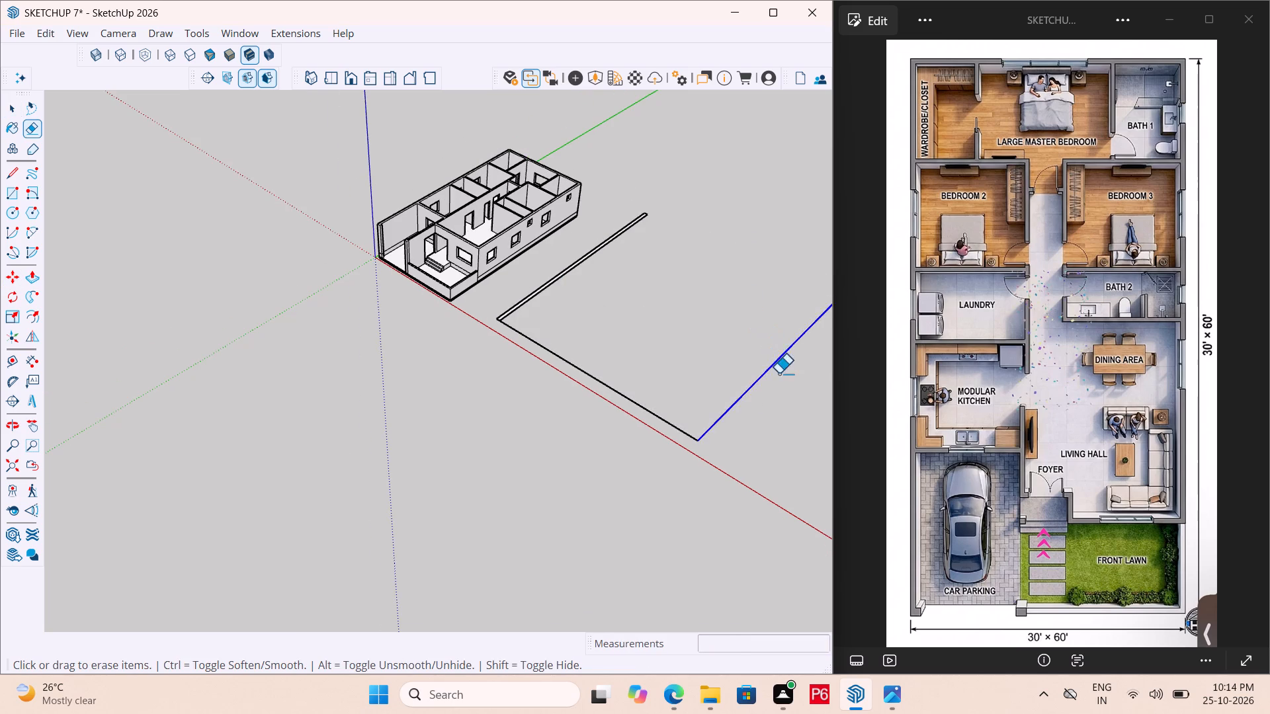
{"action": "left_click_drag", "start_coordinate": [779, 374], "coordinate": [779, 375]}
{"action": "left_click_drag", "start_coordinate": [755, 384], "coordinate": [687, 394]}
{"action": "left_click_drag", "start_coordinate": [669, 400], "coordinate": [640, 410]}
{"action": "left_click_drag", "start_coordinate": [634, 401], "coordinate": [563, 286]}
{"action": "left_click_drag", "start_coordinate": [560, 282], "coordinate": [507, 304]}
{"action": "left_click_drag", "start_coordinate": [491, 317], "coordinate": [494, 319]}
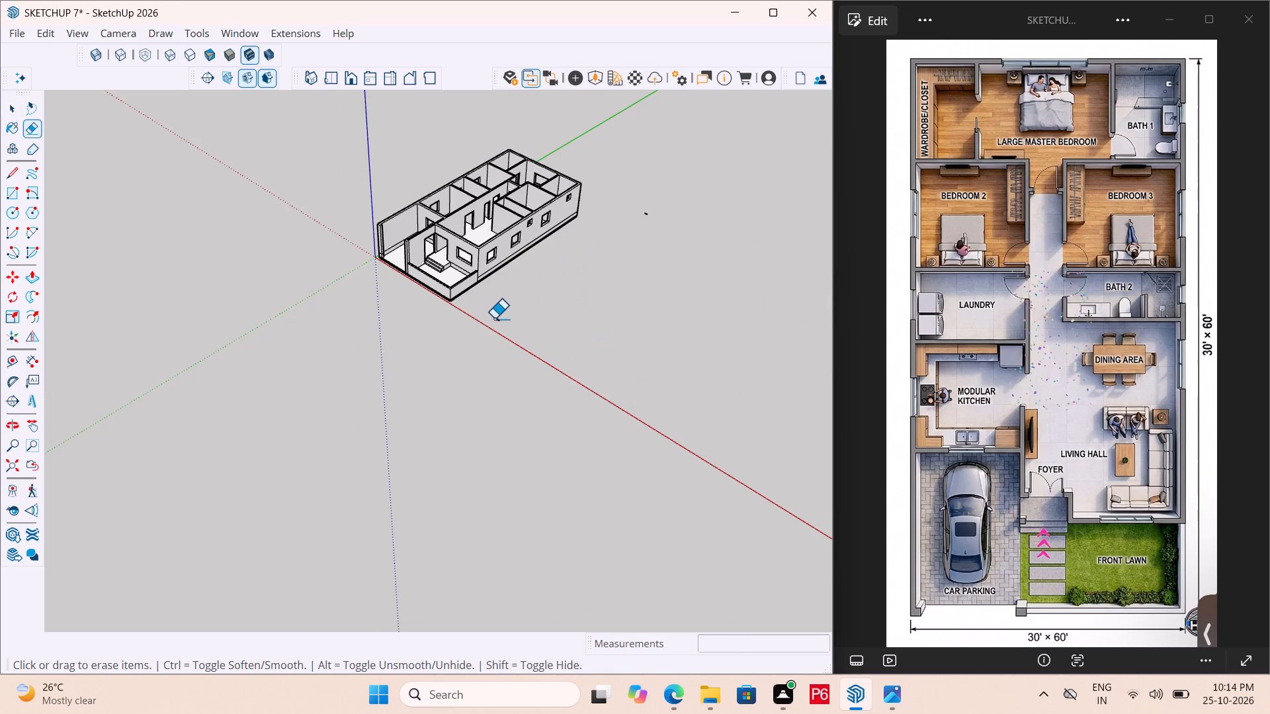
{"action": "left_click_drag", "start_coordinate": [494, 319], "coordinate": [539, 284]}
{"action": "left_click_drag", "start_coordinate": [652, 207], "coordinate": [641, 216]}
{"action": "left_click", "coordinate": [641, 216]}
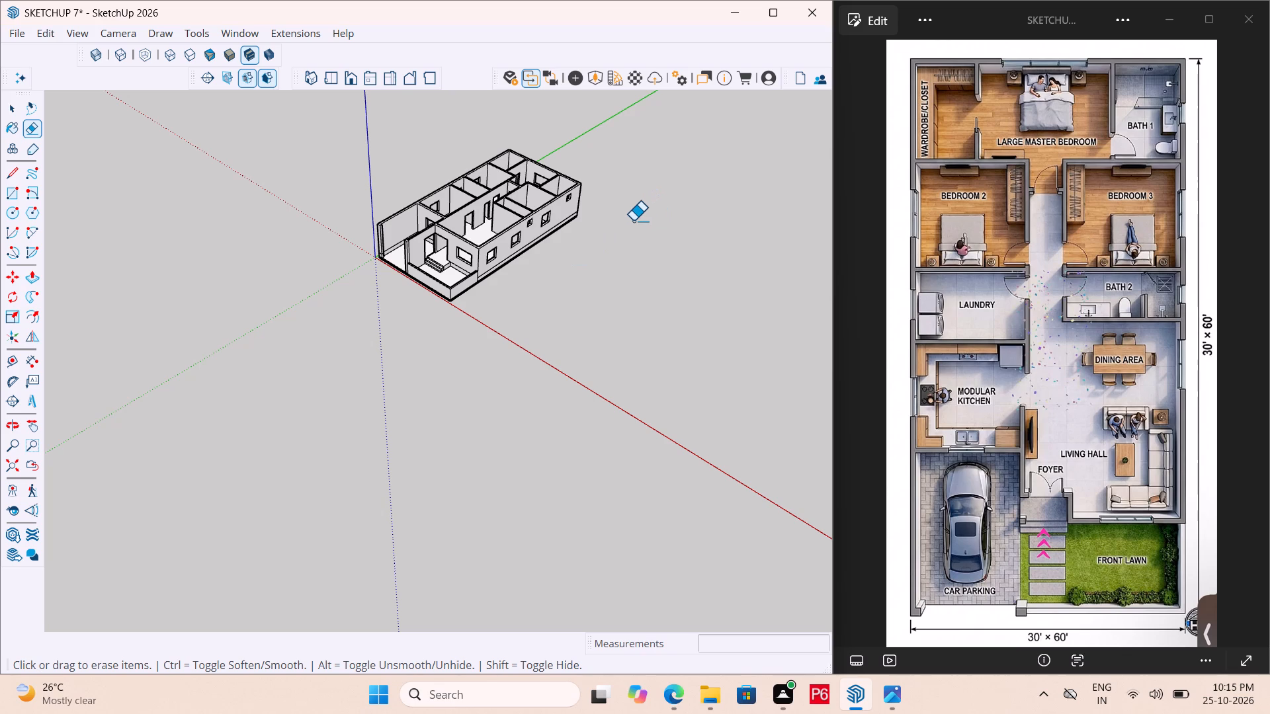
Draw a closed four-sided outline on the ground beside the house with the Line tool, about 25' along its short sides.
{"action": "key", "text": "l"}
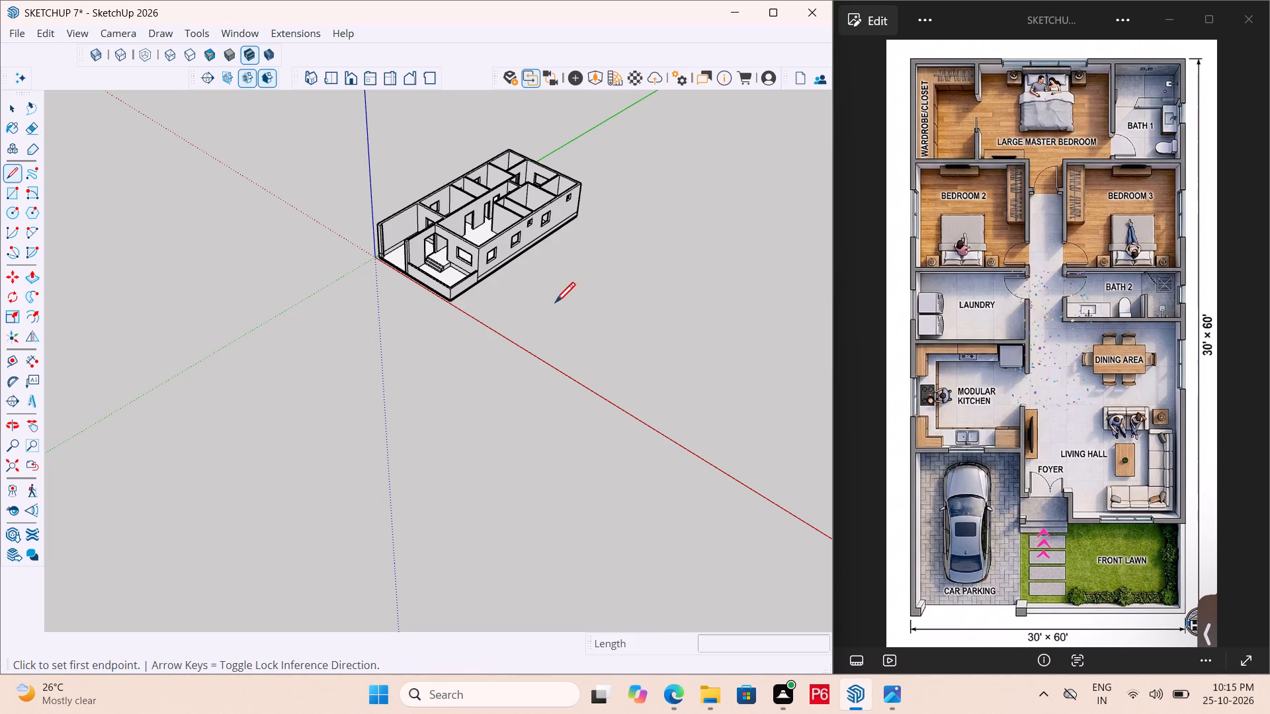
{"action": "scroll", "coordinate": [566, 221], "scroll_direction": "up", "scroll_amount": 5}
{"action": "left_click_drag", "start_coordinate": [491, 380], "coordinate": [501, 368]}
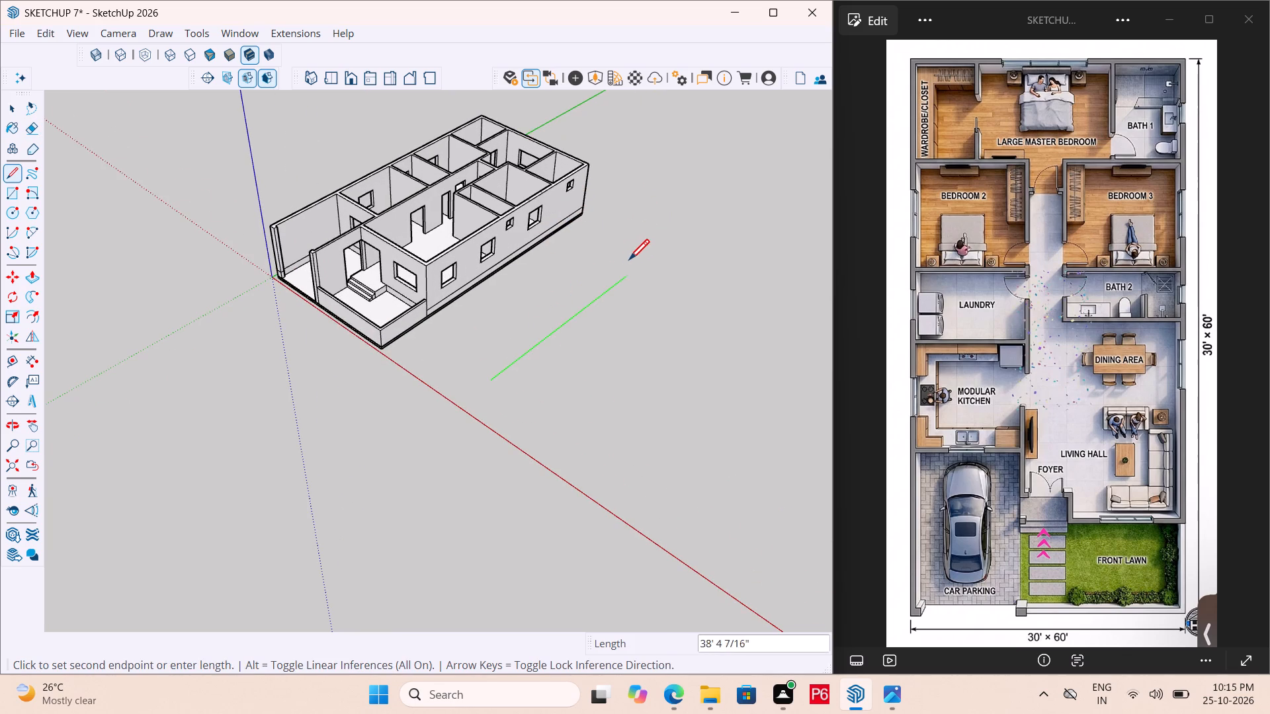
{"action": "left_click", "coordinate": [631, 259]}
{"action": "left_click", "coordinate": [741, 337]}
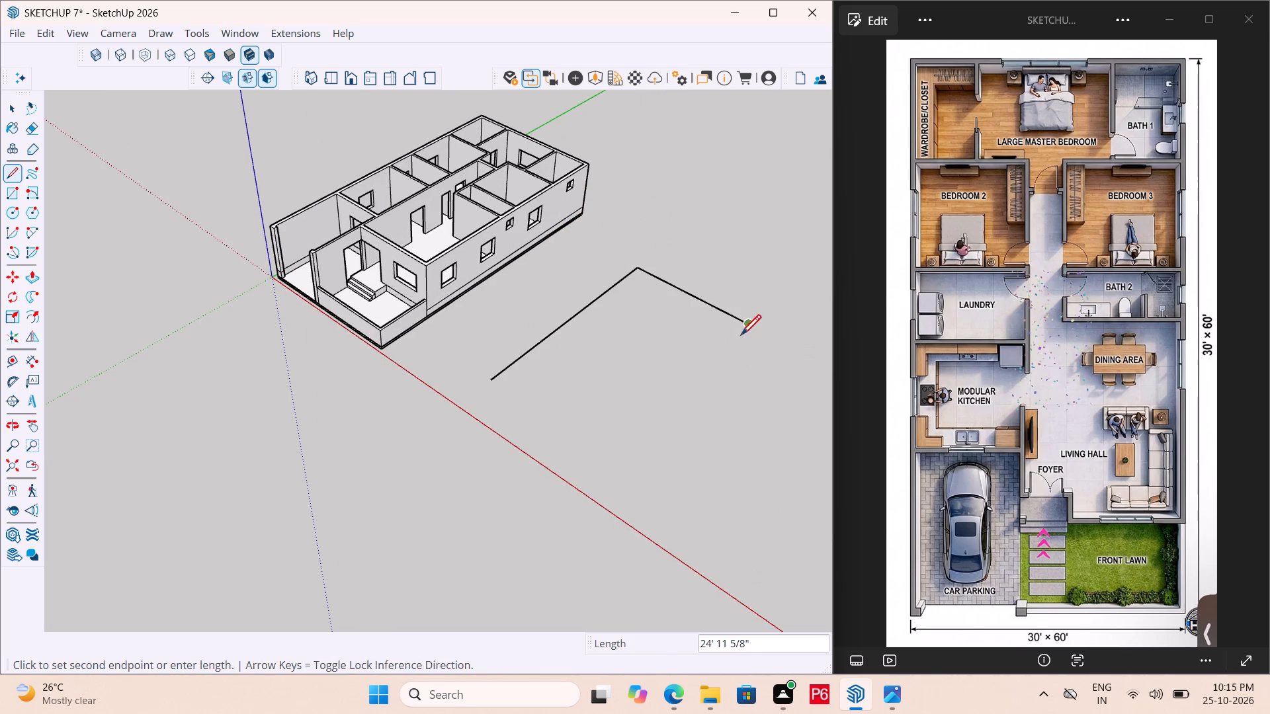
{"action": "left_click", "coordinate": [611, 452]}
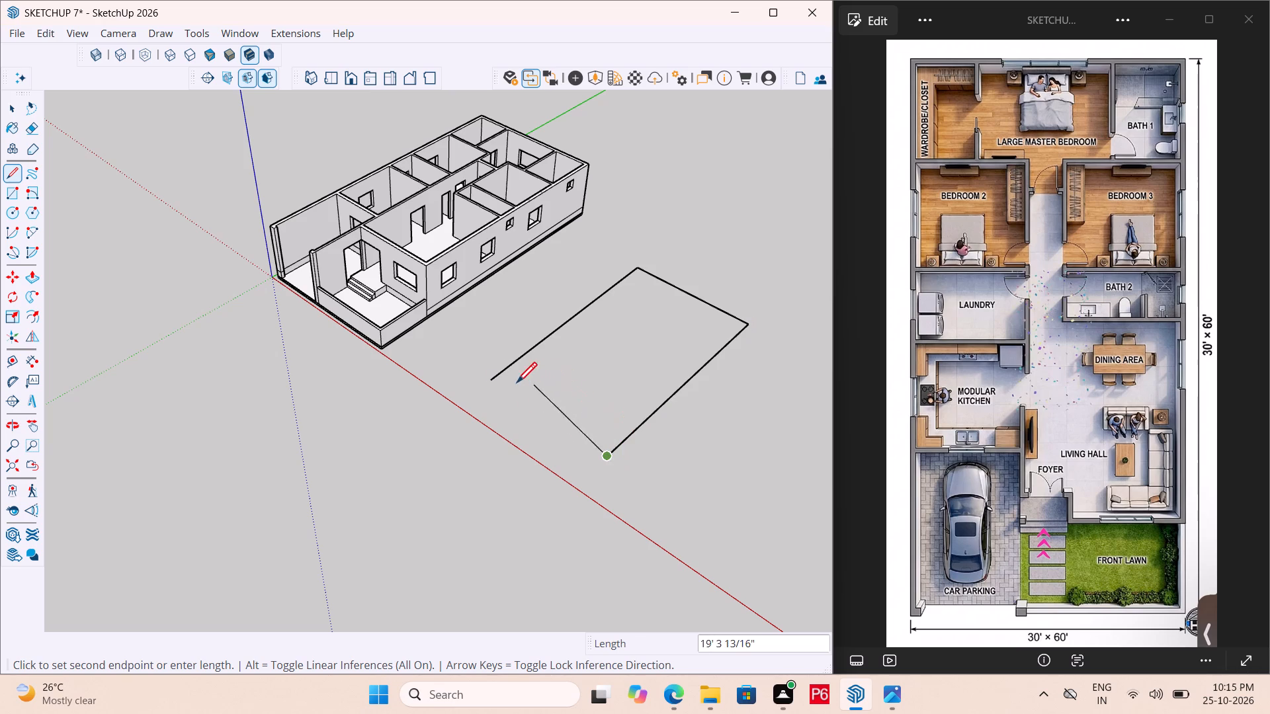
{"action": "left_click", "coordinate": [489, 381]}
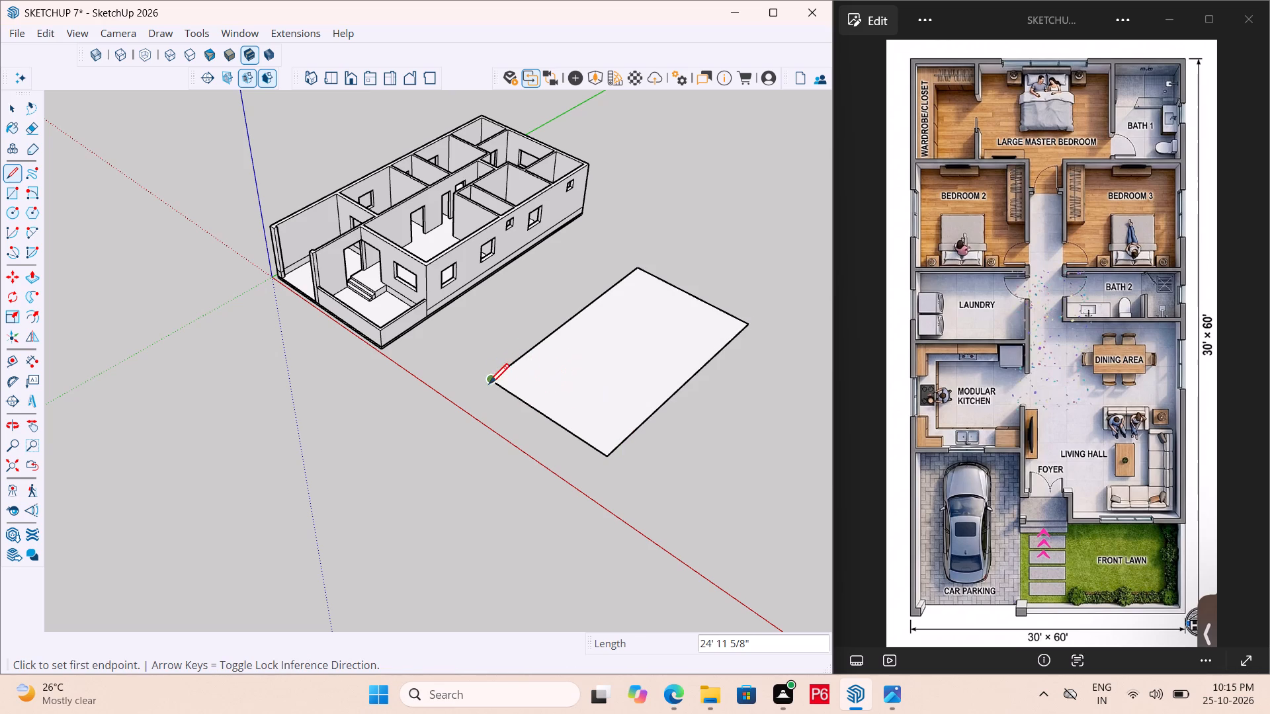
Draw freehand zigzag lines through the middle of the new ground rectangle with the Line tool.
{"action": "left_click", "coordinate": [498, 383]}
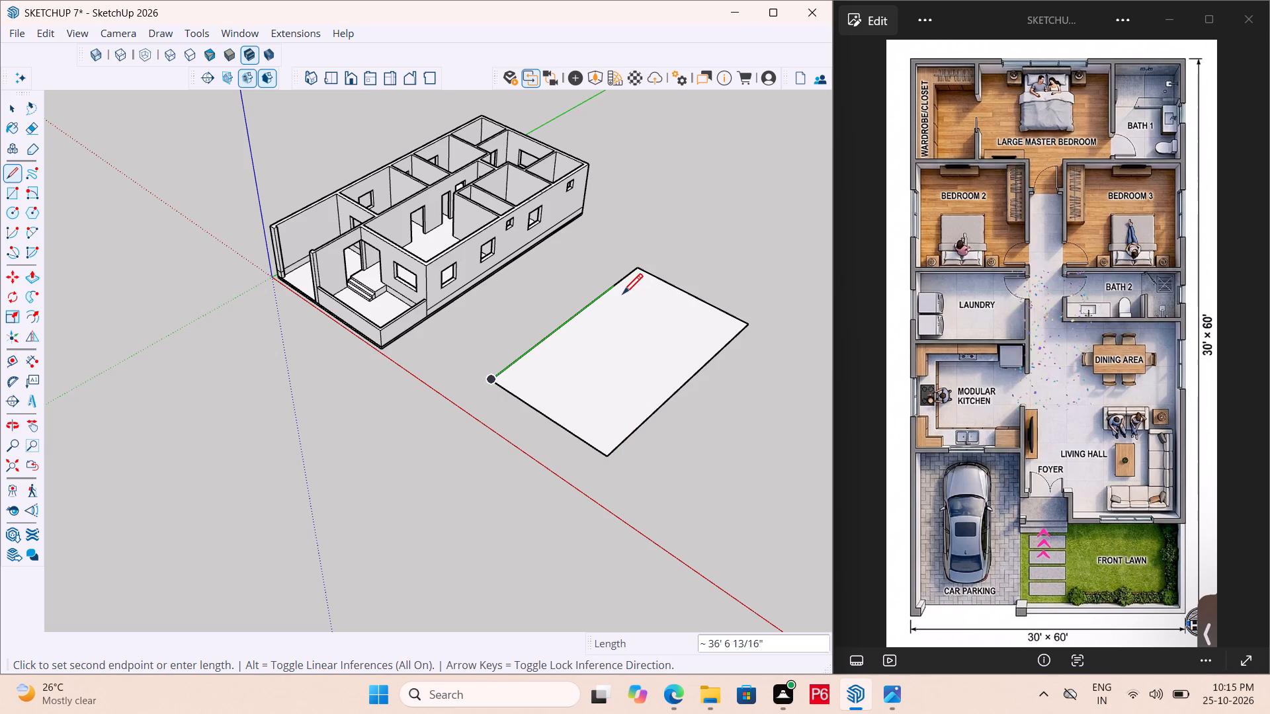
{"action": "left_click", "coordinate": [628, 293]}
{"action": "left_click", "coordinate": [673, 310]}
{"action": "left_click", "coordinate": [644, 342]}
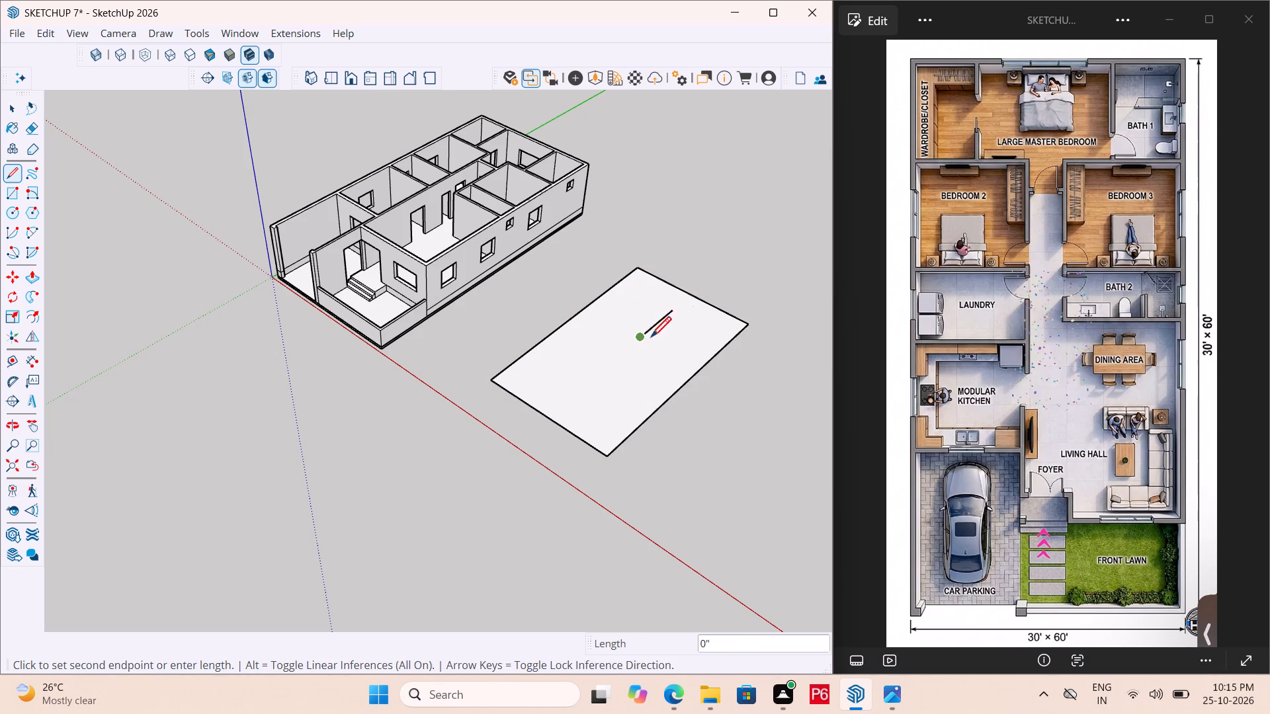
{"action": "left_click", "coordinate": [685, 329]}
{"action": "left_click", "coordinate": [660, 381]}
{"action": "left_click_drag", "start_coordinate": [569, 377], "coordinate": [577, 372]}
{"action": "left_click", "coordinate": [613, 337]}
{"action": "left_click_drag", "start_coordinate": [642, 296], "coordinate": [648, 301]}
{"action": "left_click", "coordinate": [675, 319]}
{"action": "left_click", "coordinate": [634, 364]}
{"action": "left_click", "coordinate": [599, 392]}
{"action": "left_click_drag", "start_coordinate": [540, 371], "coordinate": [562, 360]}
{"action": "left_click", "coordinate": [597, 339]}
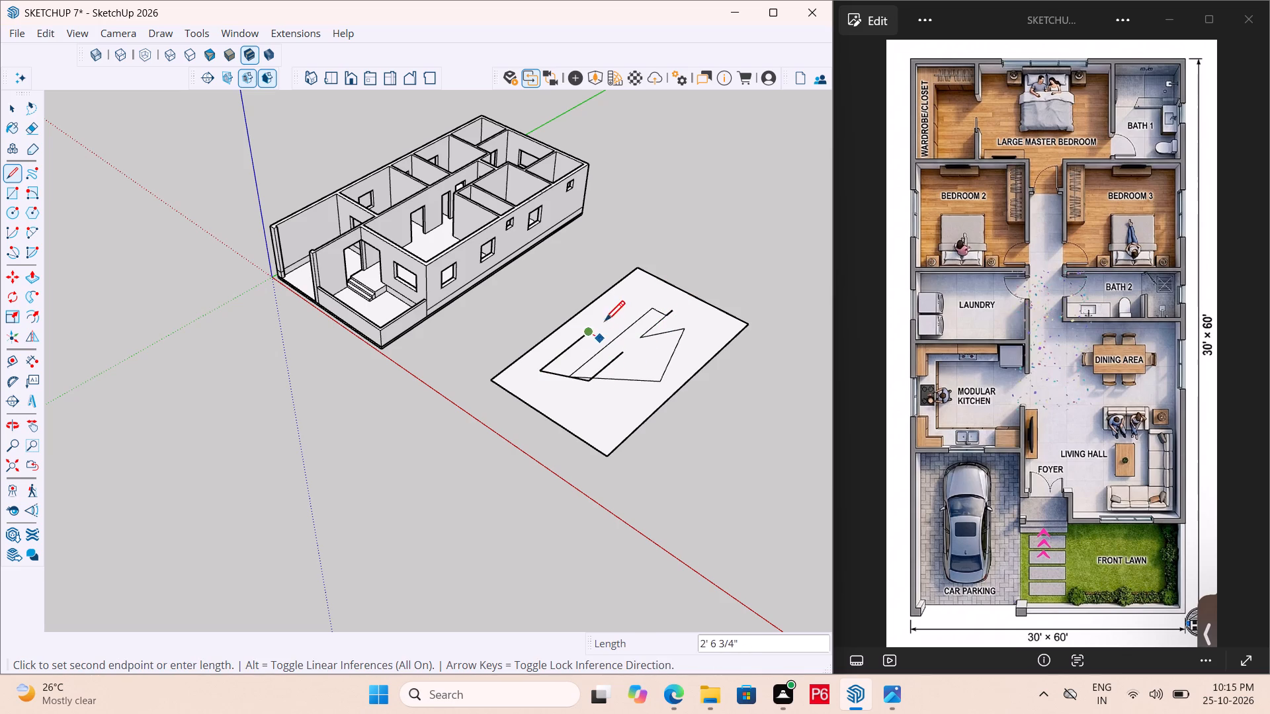
Draw an irregular inner outline of connected lines, set in from the edges around the ground rectangle.
{"action": "left_click_drag", "start_coordinate": [605, 323], "coordinate": [614, 314]}
{"action": "left_click_drag", "start_coordinate": [642, 294], "coordinate": [656, 296]}
{"action": "left_click_drag", "start_coordinate": [679, 303], "coordinate": [695, 309]}
{"action": "left_click_drag", "start_coordinate": [707, 316], "coordinate": [710, 323]}
{"action": "left_click_drag", "start_coordinate": [706, 347], "coordinate": [700, 352]}
{"action": "left_click_drag", "start_coordinate": [680, 372], "coordinate": [674, 377]}
{"action": "left_click_drag", "start_coordinate": [655, 392], "coordinate": [654, 393]}
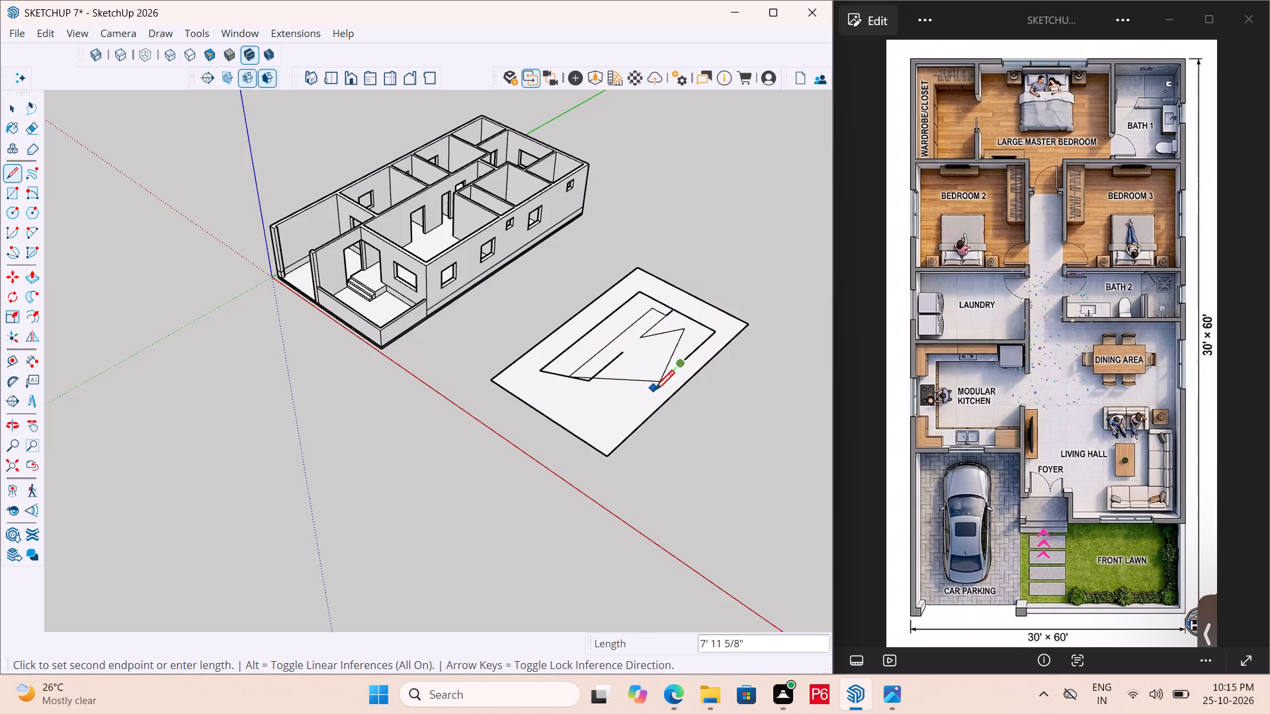
{"action": "left_click_drag", "start_coordinate": [654, 393], "coordinate": [644, 399]}
{"action": "left_click_drag", "start_coordinate": [636, 411], "coordinate": [626, 416]}
{"action": "left_click", "coordinate": [605, 428]}
{"action": "left_click_drag", "start_coordinate": [582, 428], "coordinate": [567, 422]}
{"action": "left_click_drag", "start_coordinate": [556, 415], "coordinate": [551, 409]}
{"action": "left_click", "coordinate": [541, 401]}
{"action": "left_click", "coordinate": [531, 389]}
{"action": "left_click_drag", "start_coordinate": [531, 379], "coordinate": [534, 373]}
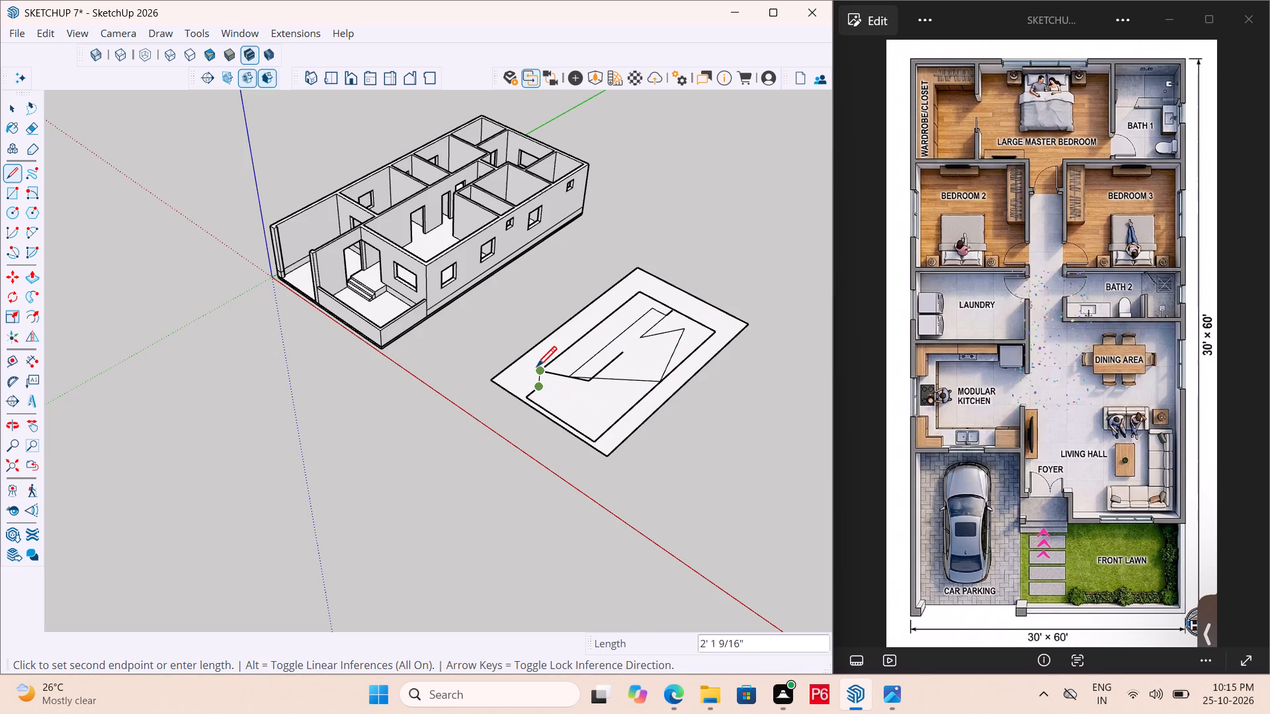
Draw short connected lines across the front end of the rectangle, reaching toward its corner nearest the house front.
{"action": "left_click", "coordinate": [536, 369]}
{"action": "left_click", "coordinate": [525, 368]}
{"action": "left_click", "coordinate": [522, 374]}
{"action": "left_click", "coordinate": [550, 391]}
{"action": "left_click_drag", "start_coordinate": [562, 395], "coordinate": [583, 395]}
{"action": "left_click_drag", "start_coordinate": [588, 395], "coordinate": [601, 396]}
{"action": "left_click_drag", "start_coordinate": [613, 396], "coordinate": [617, 399]}
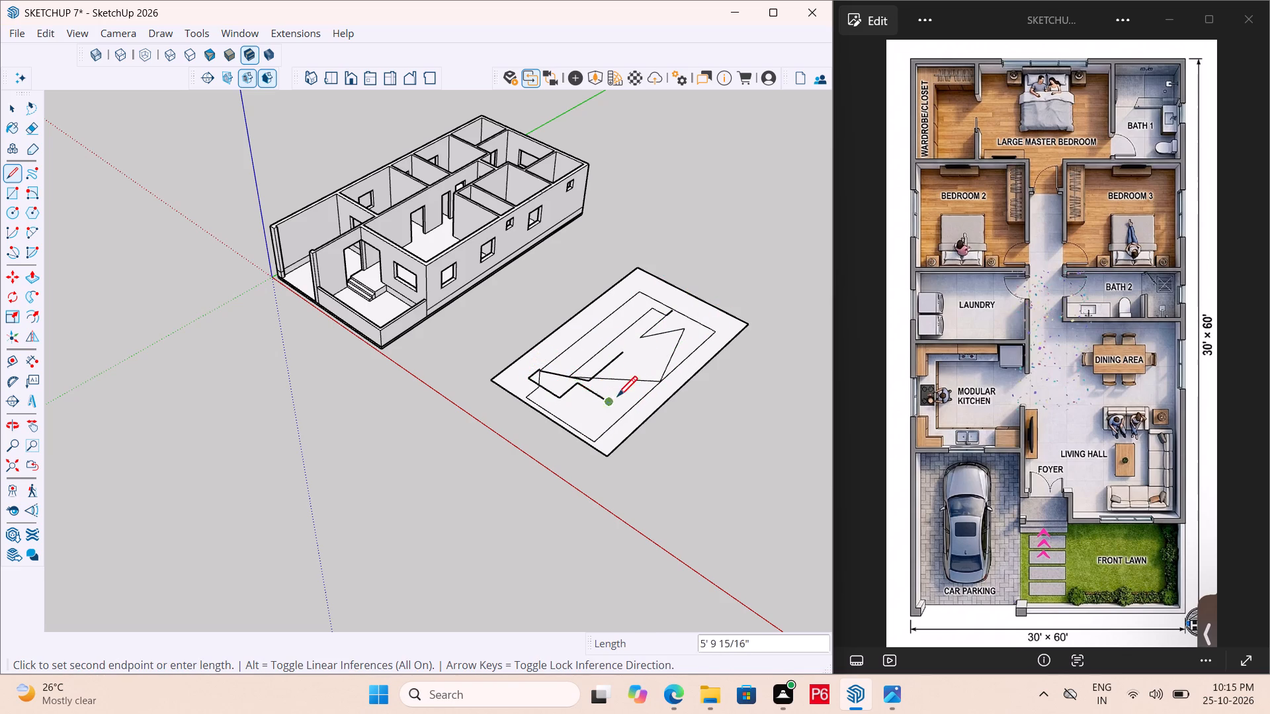
{"action": "left_click_drag", "start_coordinate": [617, 399], "coordinate": [585, 413]}
{"action": "left_click_drag", "start_coordinate": [574, 415], "coordinate": [558, 407]}
{"action": "left_click_drag", "start_coordinate": [533, 397], "coordinate": [527, 391]}
{"action": "left_click_drag", "start_coordinate": [517, 389], "coordinate": [502, 379]}
{"action": "left_click", "coordinate": [499, 378]}
{"action": "left_click", "coordinate": [505, 374]}
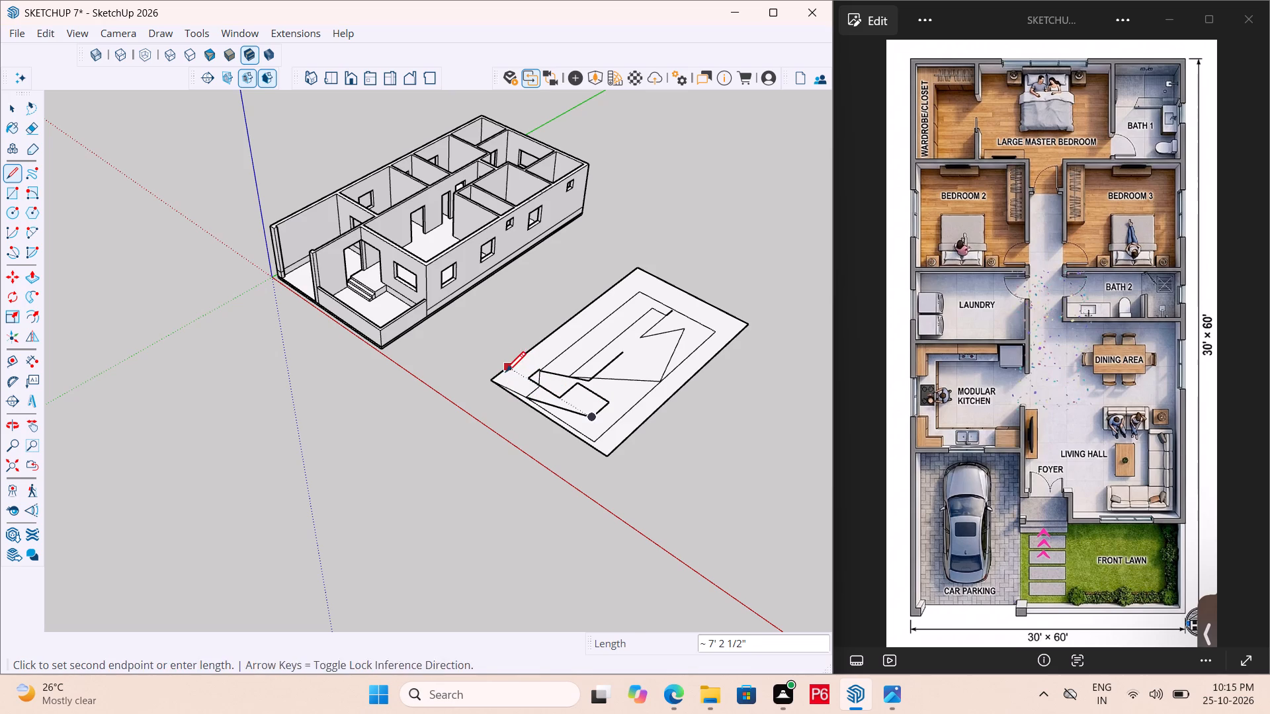
{"action": "left_click", "coordinate": [511, 386]}
{"action": "left_click", "coordinate": [519, 379]}
Draw a chain of short lines just inside the rectangle's long edge facing the house, up toward the far corner.
{"action": "left_click", "coordinate": [521, 373]}
{"action": "left_click_drag", "start_coordinate": [532, 365], "coordinate": [544, 352]}
{"action": "left_click", "coordinate": [546, 350]}
{"action": "left_click", "coordinate": [565, 342]}
{"action": "left_click", "coordinate": [569, 338]}
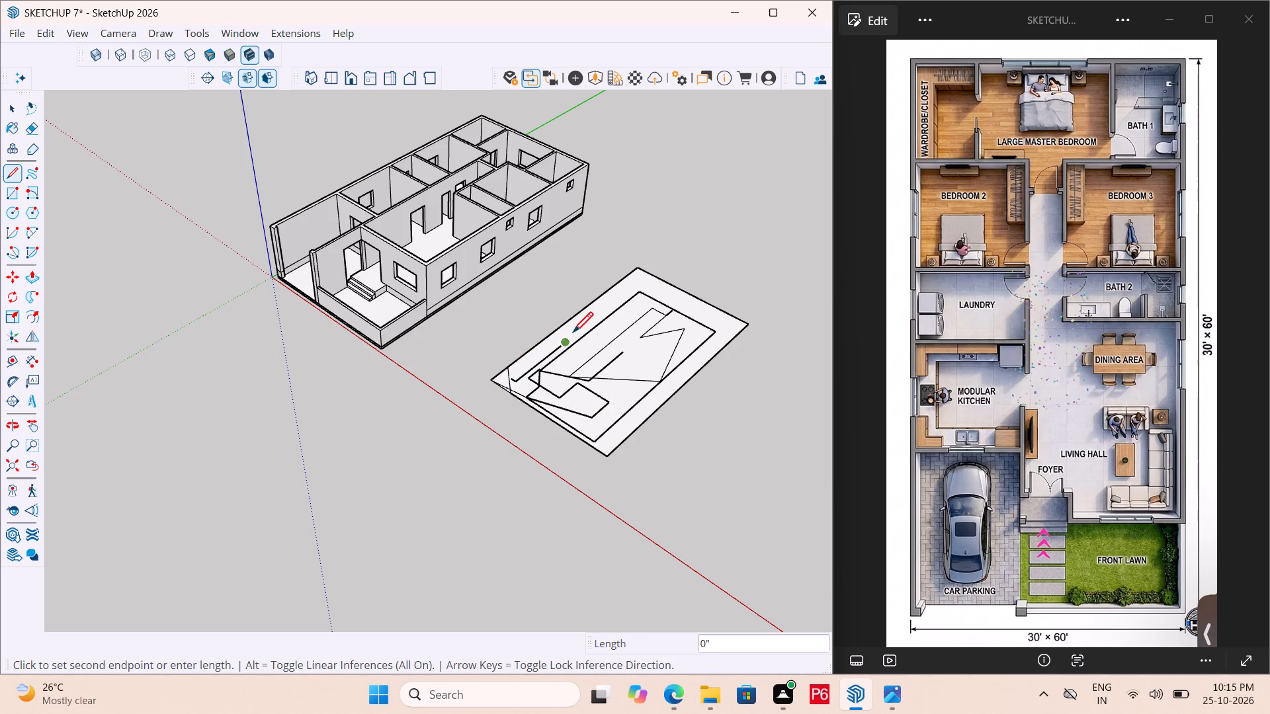
{"action": "left_click", "coordinate": [577, 331]}
{"action": "left_click", "coordinate": [579, 327]}
{"action": "left_click_drag", "start_coordinate": [583, 319], "coordinate": [592, 313]}
{"action": "left_click", "coordinate": [599, 309]}
{"action": "left_click", "coordinate": [599, 307]}
{"action": "left_click", "coordinate": [601, 303]}
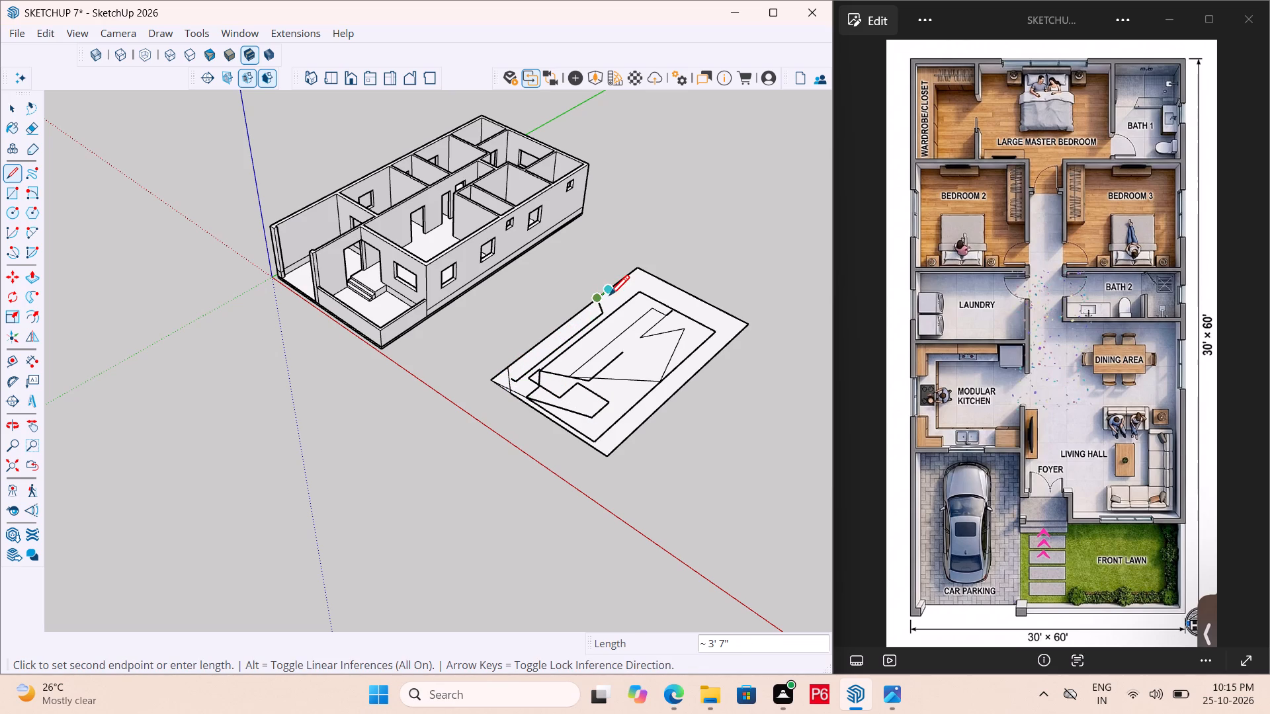
{"action": "left_click", "coordinate": [609, 297]}
{"action": "left_click", "coordinate": [621, 291]}
{"action": "left_click_drag", "start_coordinate": [622, 296], "coordinate": [632, 290]}
{"action": "triple_click", "coordinate": [634, 288]}
Continue short freehand lines along the rectangle's far short edge and down its outer long edge.
{"action": "left_click", "coordinate": [650, 286]}
{"action": "left_click_drag", "start_coordinate": [661, 292], "coordinate": [671, 295]}
{"action": "left_click_drag", "start_coordinate": [677, 299], "coordinate": [686, 301]}
{"action": "left_click_drag", "start_coordinate": [694, 305], "coordinate": [701, 325]}
{"action": "left_click_drag", "start_coordinate": [704, 325], "coordinate": [722, 323]}
{"action": "left_click", "coordinate": [722, 323]}
{"action": "left_click_drag", "start_coordinate": [724, 330], "coordinate": [716, 335]}
{"action": "left_click_drag", "start_coordinate": [712, 338], "coordinate": [719, 342]}
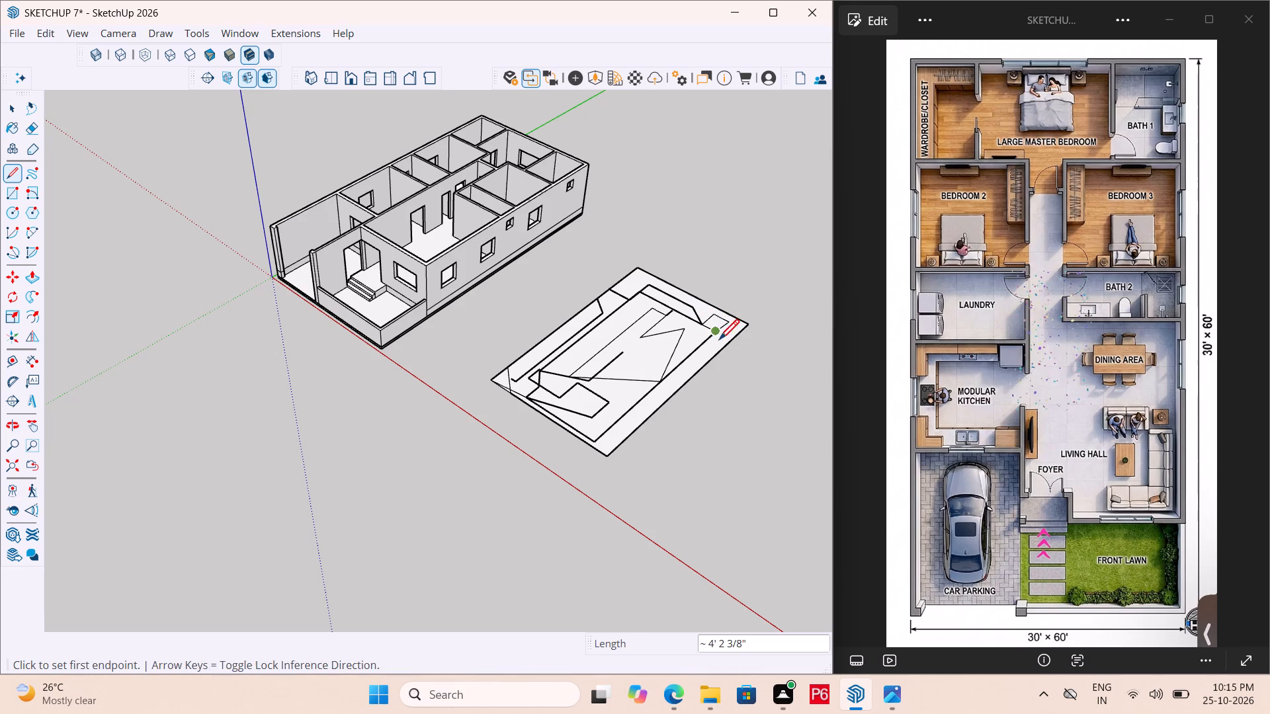
{"action": "left_click_drag", "start_coordinate": [719, 342], "coordinate": [726, 342]}
{"action": "double_click", "coordinate": [728, 342]}
{"action": "left_click", "coordinate": [704, 346]}
{"action": "left_click", "coordinate": [695, 356]}
{"action": "left_click", "coordinate": [698, 364]}
{"action": "left_click_drag", "start_coordinate": [686, 370], "coordinate": [667, 381]}
{"action": "left_click", "coordinate": [665, 381]}
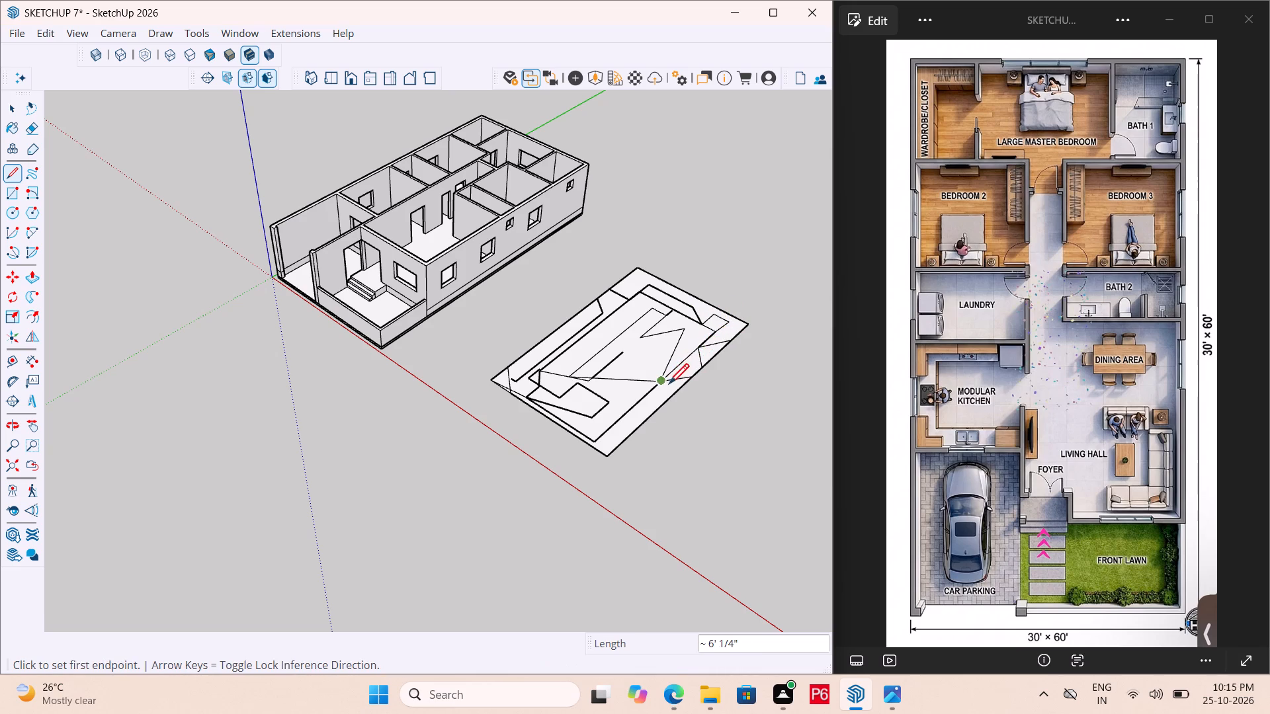
Draw short freehand lines between the inner outline and the rectangle's outer long edge, toward the front end.
{"action": "scroll", "coordinate": [669, 387], "scroll_direction": "up", "scroll_amount": 4}
{"action": "left_click", "coordinate": [667, 388]}
{"action": "left_click", "coordinate": [655, 400]}
{"action": "left_click", "coordinate": [646, 413]}
{"action": "left_click", "coordinate": [667, 397]}
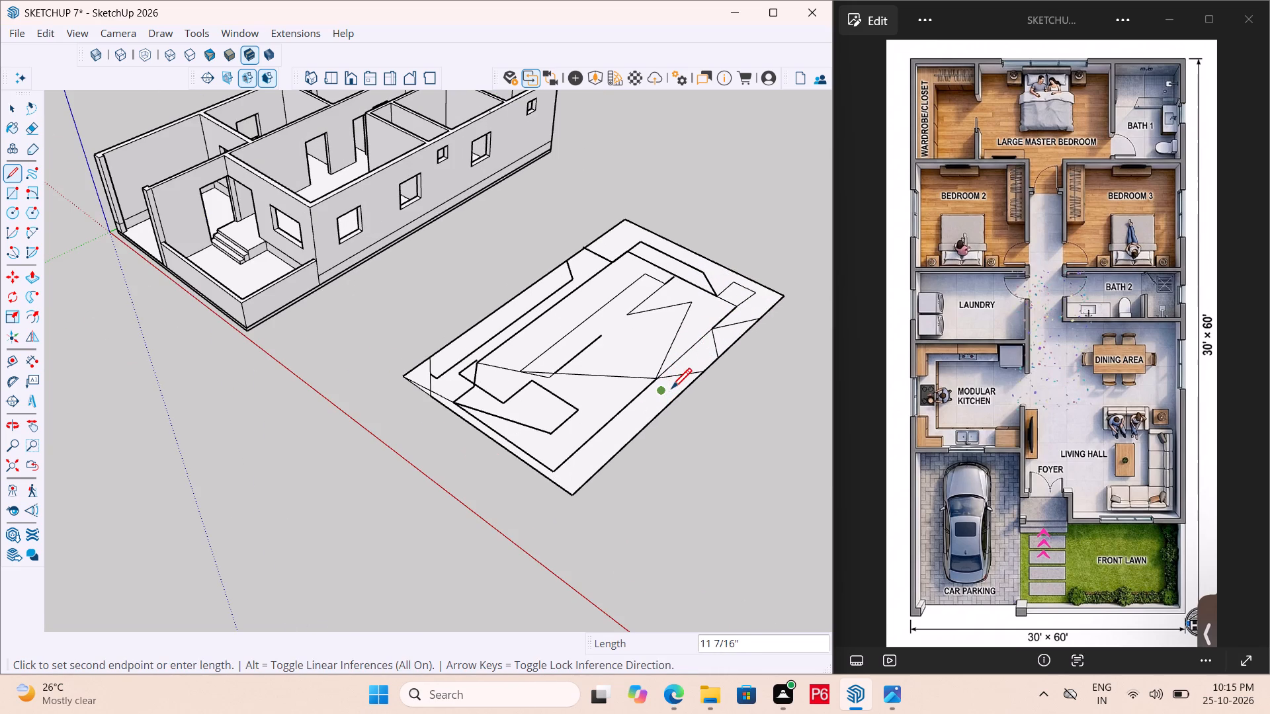
{"action": "left_click", "coordinate": [673, 391]}
{"action": "left_click", "coordinate": [661, 382]}
{"action": "left_click", "coordinate": [669, 387]}
{"action": "left_click", "coordinate": [658, 400]}
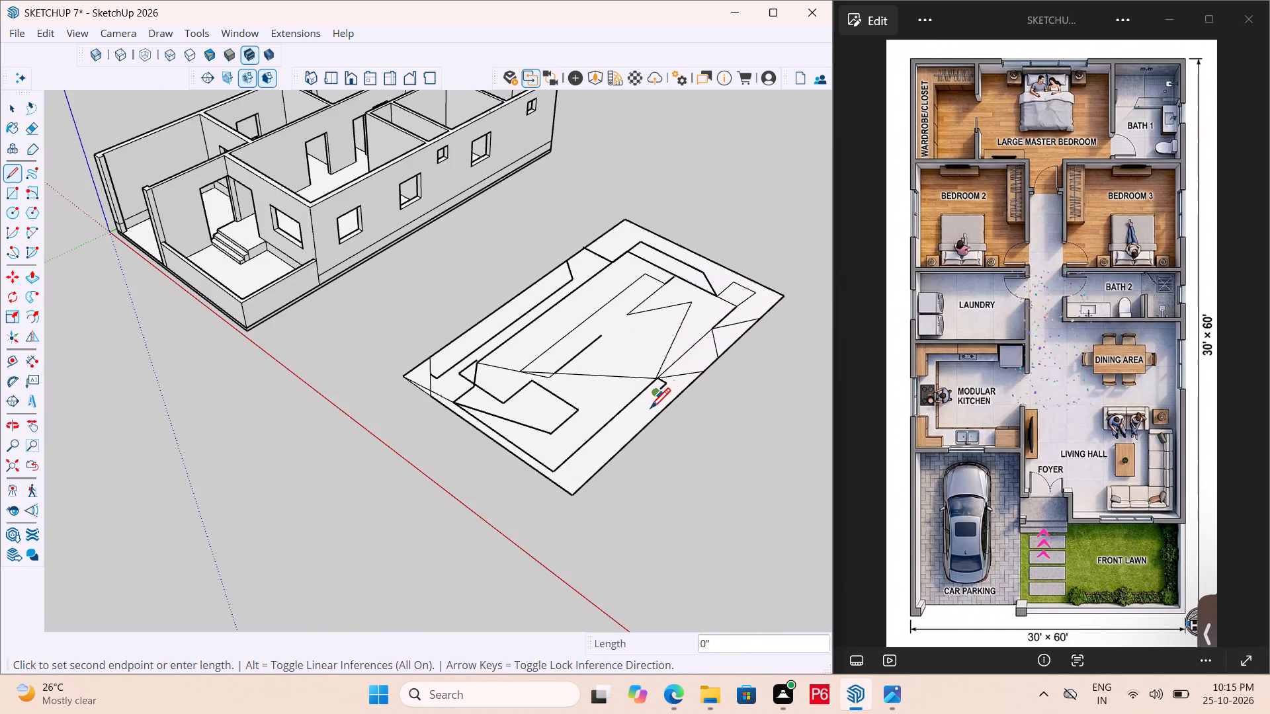
{"action": "left_click", "coordinate": [642, 424]}
{"action": "left_click", "coordinate": [628, 430]}
{"action": "left_click", "coordinate": [609, 424]}
Draw a bent freehand line from the middle of the rectangle toward its far end.
{"action": "left_click_drag", "start_coordinate": [605, 399], "coordinate": [608, 393]}
{"action": "left_click_drag", "start_coordinate": [613, 384], "coordinate": [620, 374]}
{"action": "left_click", "coordinate": [630, 357]}
{"action": "left_click", "coordinate": [621, 349]}
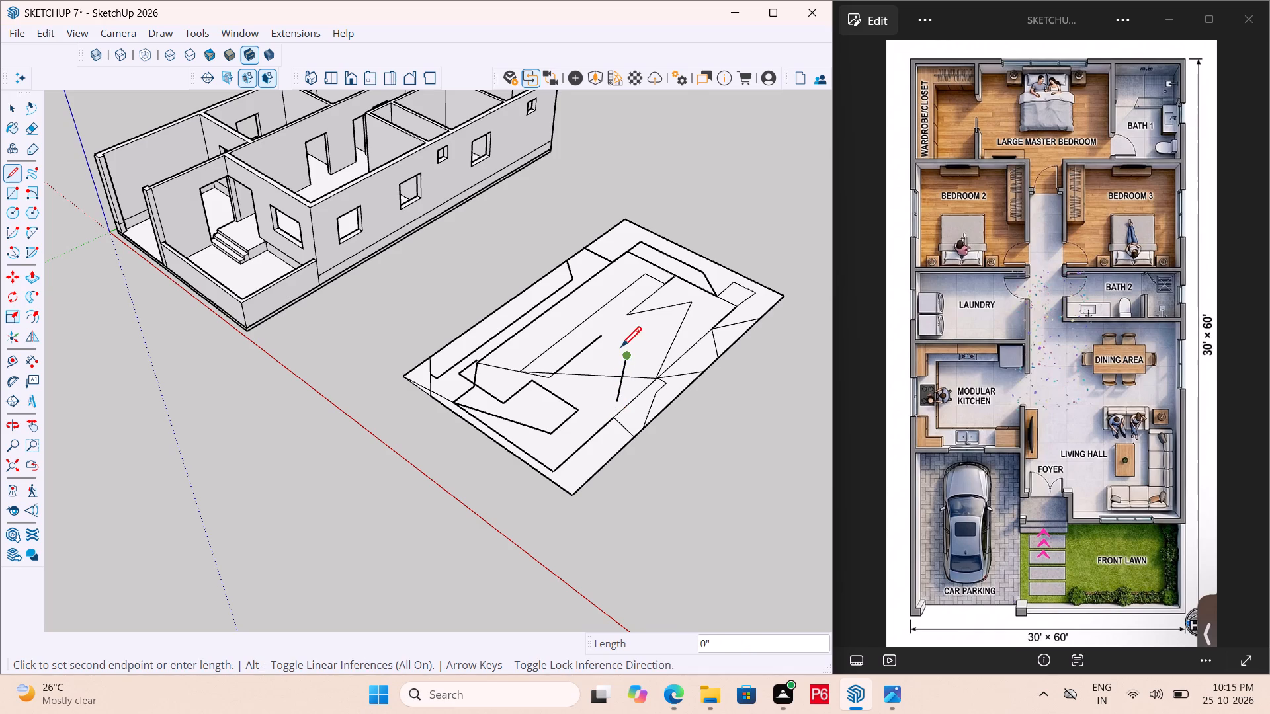
{"action": "left_click_drag", "start_coordinate": [619, 339], "coordinate": [630, 334]}
{"action": "left_click", "coordinate": [643, 331]}
{"action": "double_click", "coordinate": [659, 329]}
{"action": "left_click", "coordinate": [667, 324]}
{"action": "left_click", "coordinate": [665, 305]}
{"action": "left_click_drag", "start_coordinate": [668, 303], "coordinate": [679, 300]}
{"action": "left_click", "coordinate": [683, 300]}
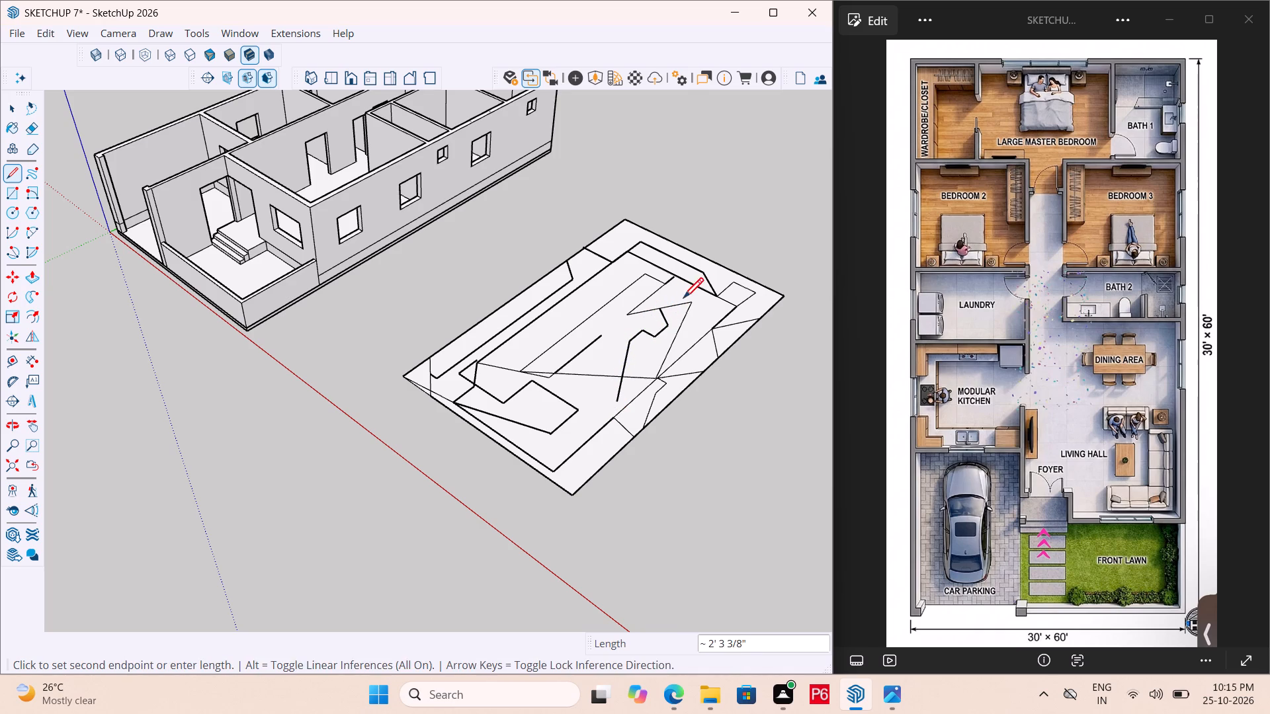
Draw freehand lines across the far half of the rectangle, ending near the long edge facing the house.
{"action": "left_click", "coordinate": [697, 302]}
{"action": "left_click_drag", "start_coordinate": [689, 295], "coordinate": [683, 295]}
{"action": "left_click", "coordinate": [673, 295]}
{"action": "left_click", "coordinate": [654, 297]}
{"action": "left_click", "coordinate": [646, 301]}
{"action": "left_click", "coordinate": [634, 294]}
{"action": "left_click", "coordinate": [626, 293]}
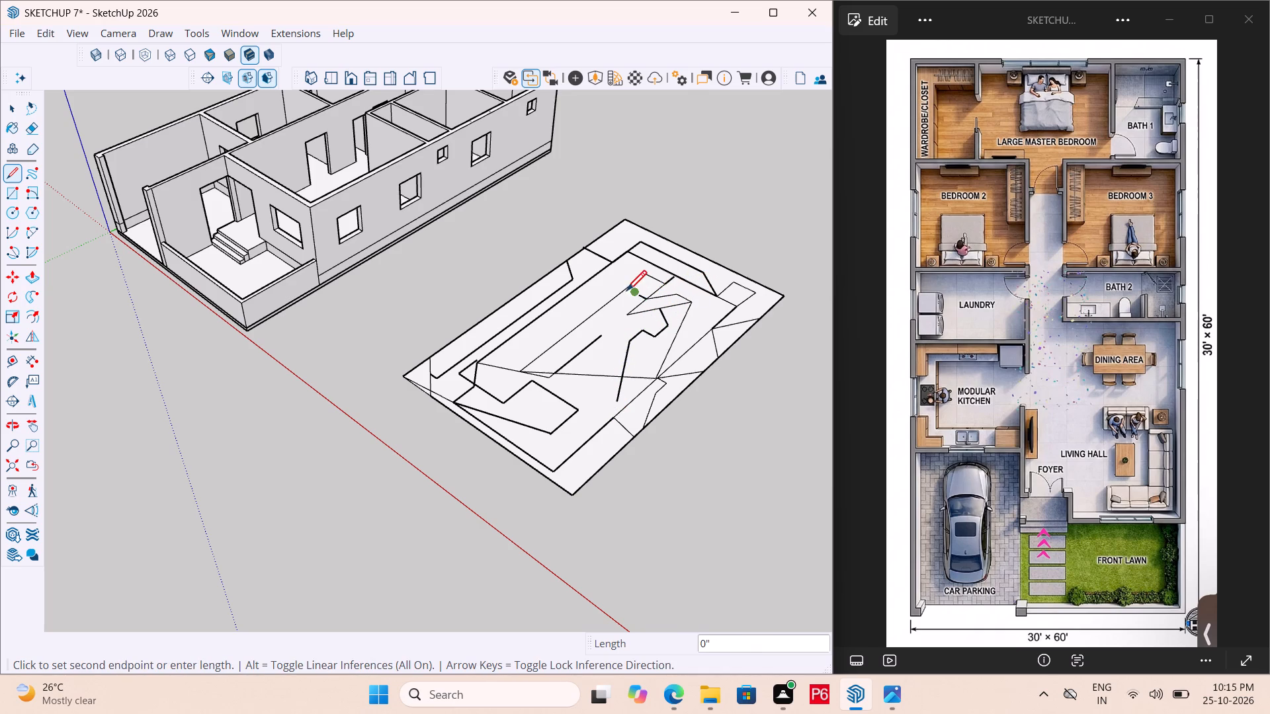
{"action": "left_click", "coordinate": [616, 296]}
{"action": "double_click", "coordinate": [591, 299]}
{"action": "left_click_drag", "start_coordinate": [582, 299], "coordinate": [560, 307]}
{"action": "left_click_drag", "start_coordinate": [555, 309], "coordinate": [542, 323]}
{"action": "double_click", "coordinate": [539, 330]}
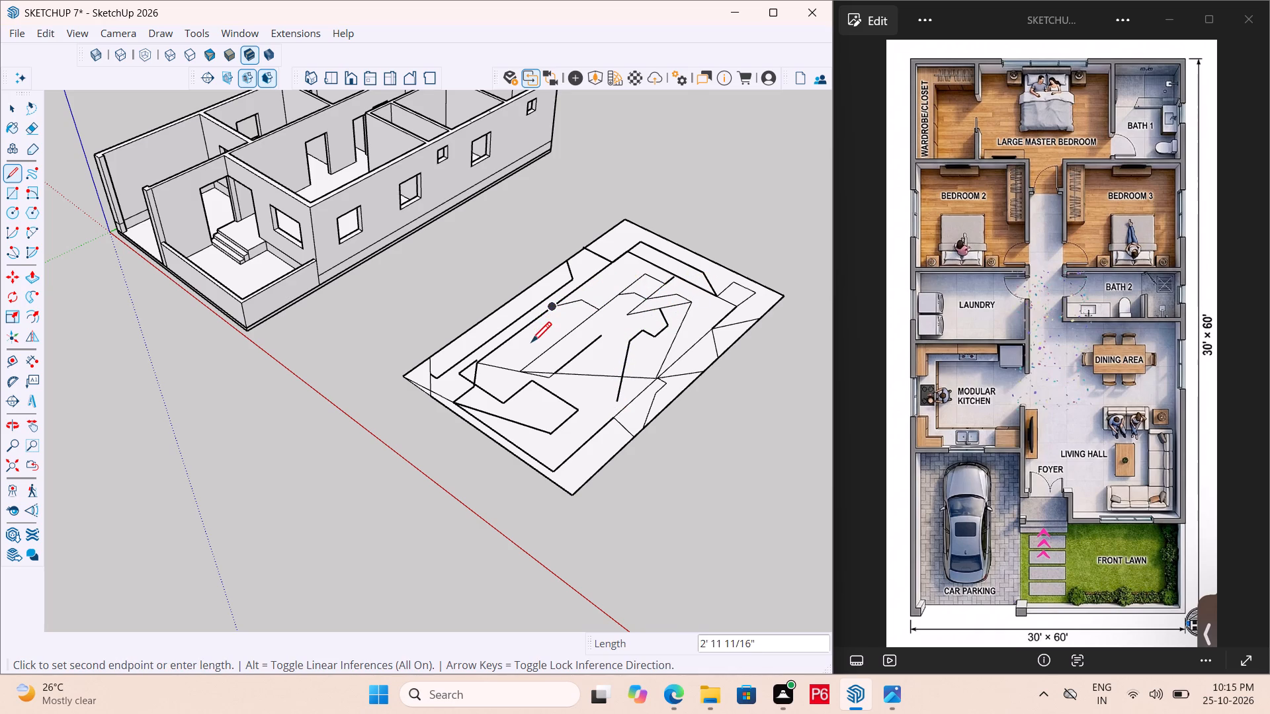
{"action": "double_click", "coordinate": [531, 344]}
Save the model and leave the Line tool.
{"action": "key", "text": "ctrl+s"}
{"action": "key", "text": "ctrl+s"}
{"action": "scroll", "coordinate": [523, 331], "scroll_direction": "down", "scroll_amount": 5}
{"action": "key", "text": "space"}
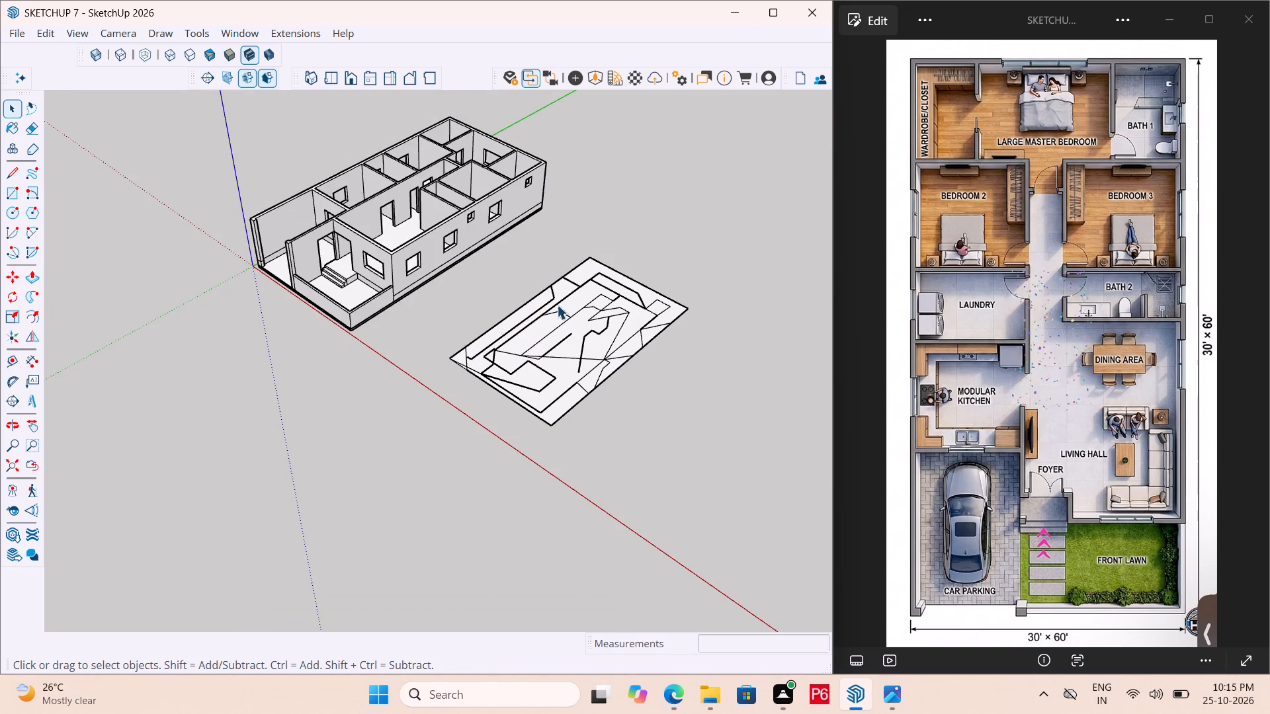
Draw more crossing lines with the Line tool from the rectangle's front half through its middle to the far end.
{"action": "key", "text": "l"}
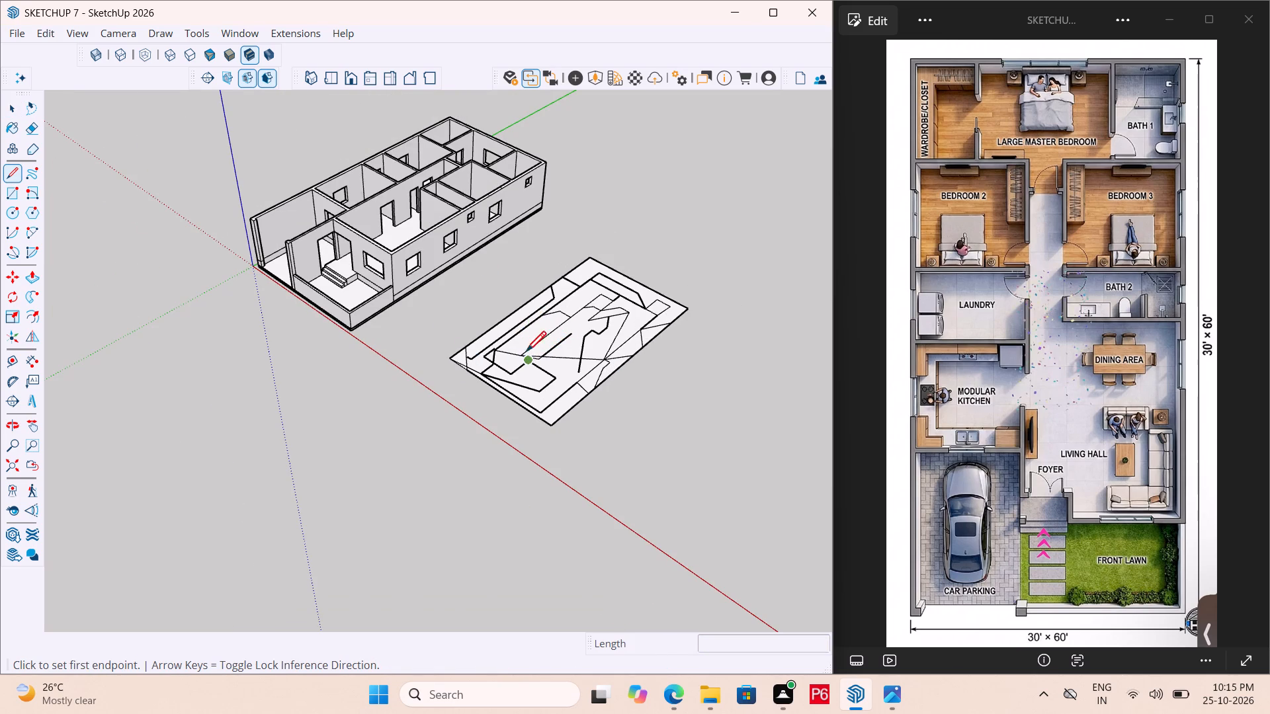
{"action": "left_click_drag", "start_coordinate": [507, 369], "coordinate": [512, 362]}
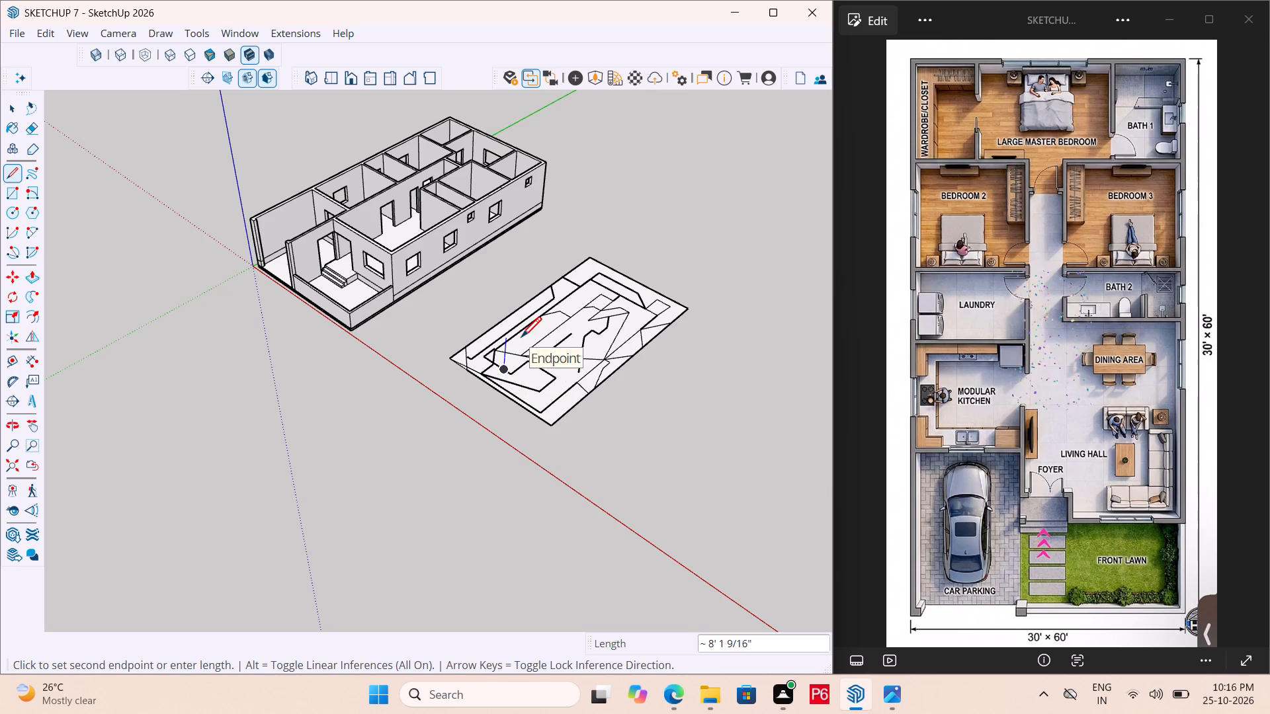
{"action": "left_click", "coordinate": [521, 339]}
{"action": "left_click", "coordinate": [597, 347]}
{"action": "left_click_drag", "start_coordinate": [514, 386], "coordinate": [527, 368]}
{"action": "left_click", "coordinate": [556, 321]}
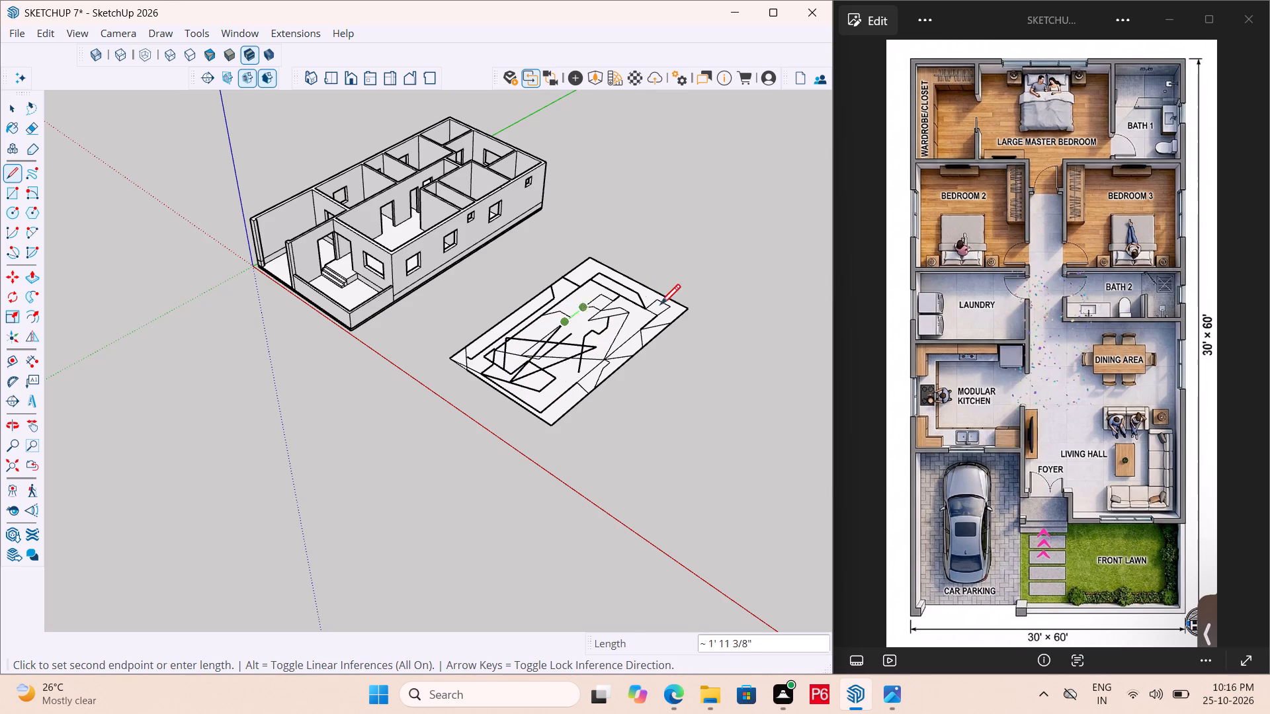
{"action": "left_click", "coordinate": [591, 335]}
{"action": "left_click", "coordinate": [591, 298]}
{"action": "left_click", "coordinate": [565, 304]}
{"action": "left_click_drag", "start_coordinate": [608, 286], "coordinate": [616, 290]}
{"action": "left_click", "coordinate": [636, 314]}
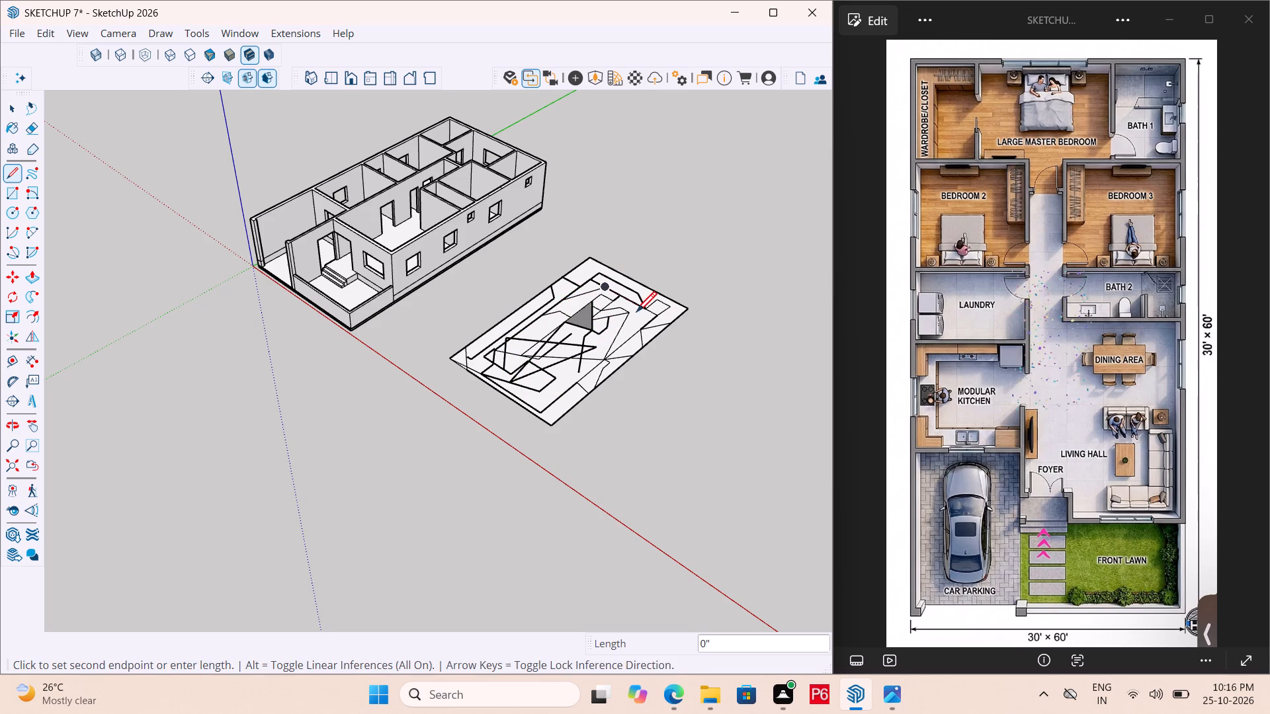
Add crossing freehand lines from the rectangle's outer side across its front half to the edge facing the house.
{"action": "left_click_drag", "start_coordinate": [603, 350], "coordinate": [609, 348]}
{"action": "left_click_drag", "start_coordinate": [635, 333], "coordinate": [644, 333]}
{"action": "left_click_drag", "start_coordinate": [648, 348], "coordinate": [634, 358]}
{"action": "left_click_drag", "start_coordinate": [610, 366], "coordinate": [602, 367]}
{"action": "left_click_drag", "start_coordinate": [576, 368], "coordinate": [570, 370]}
{"action": "left_click", "coordinate": [544, 376]}
{"action": "left_click_drag", "start_coordinate": [536, 371], "coordinate": [528, 356]}
{"action": "left_click", "coordinate": [500, 325]}
{"action": "left_click_drag", "start_coordinate": [487, 352], "coordinate": [500, 354]}
{"action": "left_click", "coordinate": [515, 357]}
{"action": "left_click", "coordinate": [554, 342]}
{"action": "left_click", "coordinate": [536, 322]}
{"action": "left_click_drag", "start_coordinate": [556, 311], "coordinate": [558, 311]}
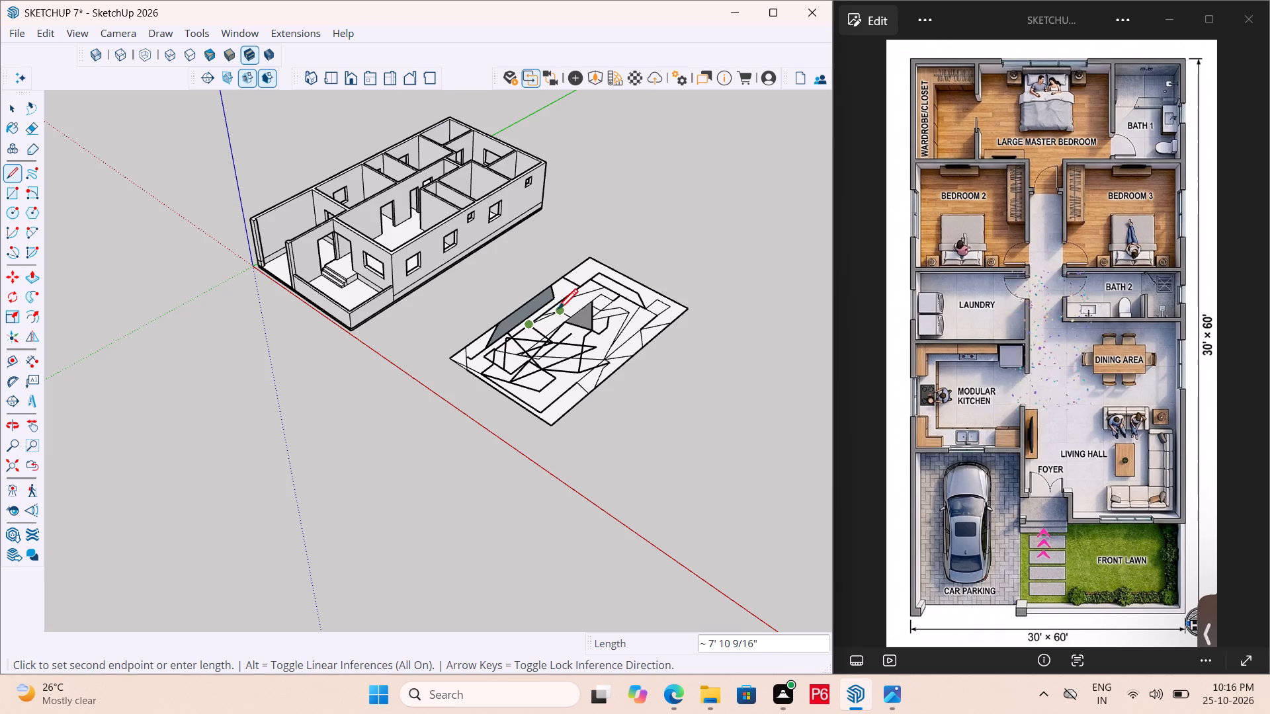
Draw short connected freehand lines between the grey triangle and the far short edge of the ground rectangle.
{"action": "left_click_drag", "start_coordinate": [558, 311], "coordinate": [568, 308]}
{"action": "scroll", "coordinate": [586, 307], "scroll_direction": "up", "scroll_amount": 4}
{"action": "left_click", "coordinate": [554, 279]}
{"action": "left_click_drag", "start_coordinate": [570, 274], "coordinate": [588, 274]}
{"action": "left_click", "coordinate": [624, 288]}
{"action": "left_click", "coordinate": [599, 304]}
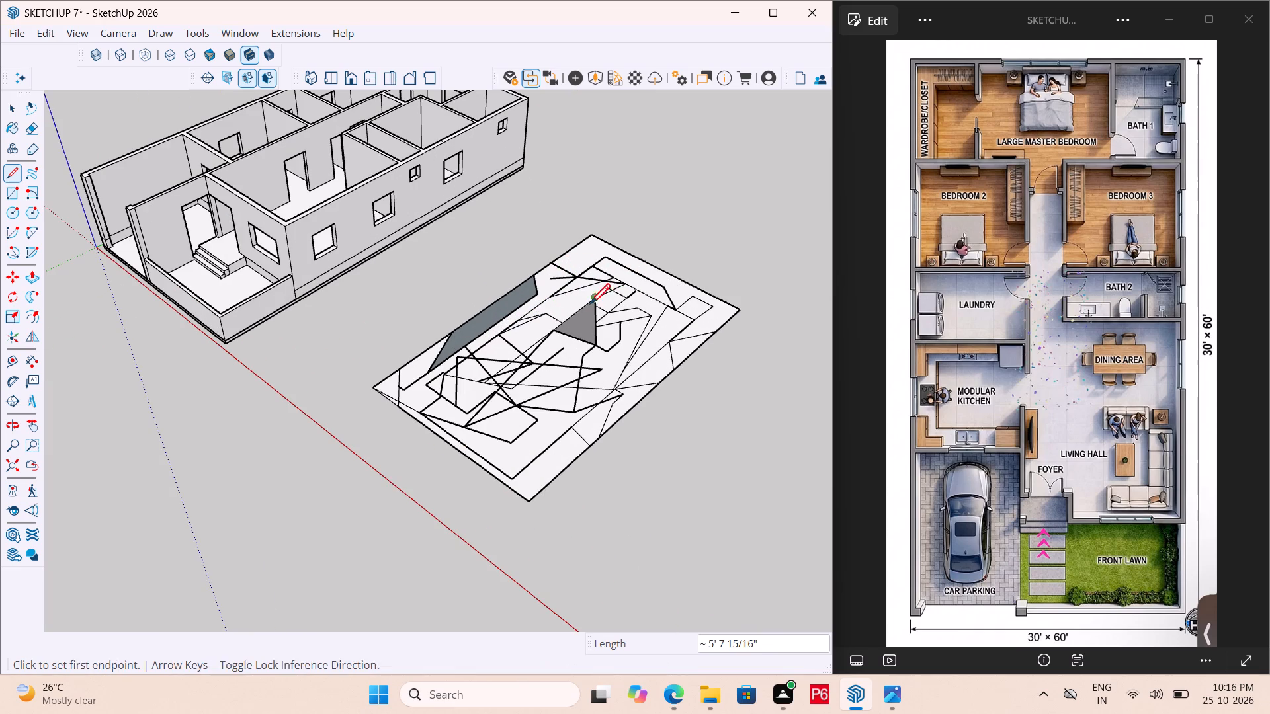
{"action": "left_click", "coordinate": [571, 306]}
{"action": "left_click", "coordinate": [569, 296]}
{"action": "left_click", "coordinate": [562, 270]}
{"action": "left_click", "coordinate": [575, 262]}
{"action": "left_click_drag", "start_coordinate": [591, 251], "coordinate": [612, 251]}
{"action": "left_click", "coordinate": [627, 253]}
{"action": "left_click_drag", "start_coordinate": [641, 273], "coordinate": [645, 274]}
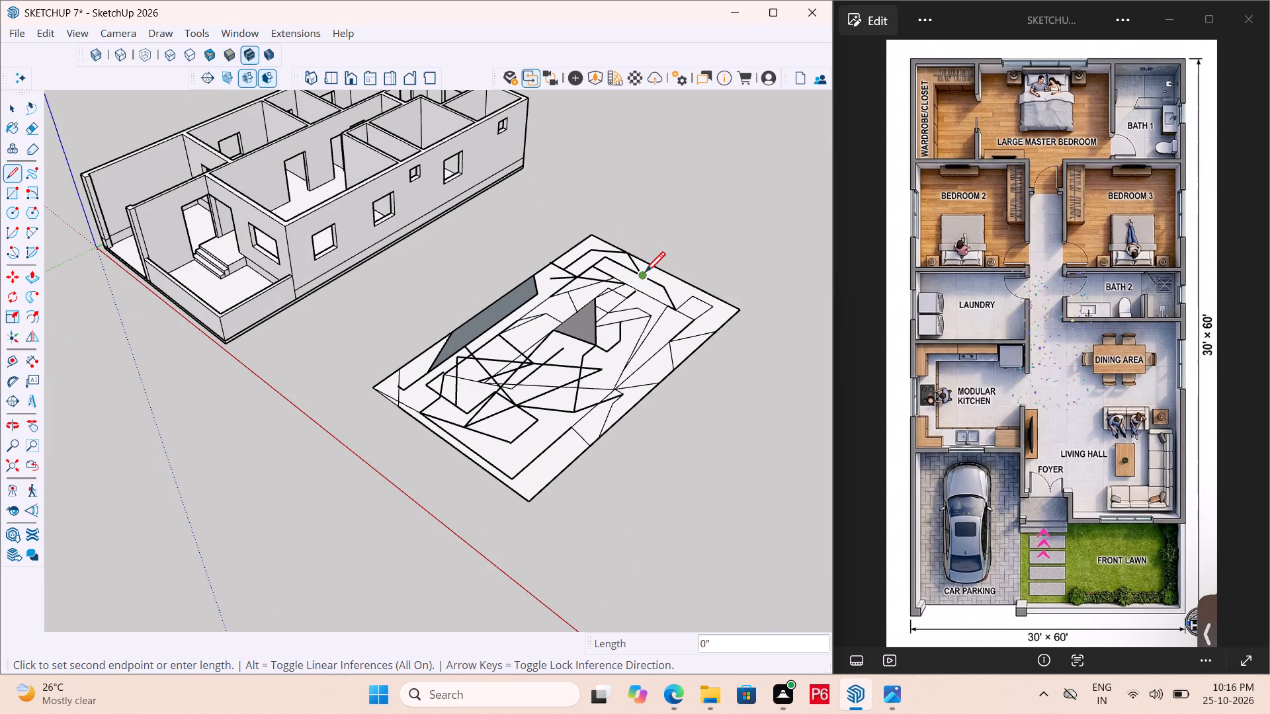
Draw freehand lines from the far short edge around the outer far corner and back along the outer side.
{"action": "left_click_drag", "start_coordinate": [645, 274], "coordinate": [647, 275]}
{"action": "left_click_drag", "start_coordinate": [657, 286], "coordinate": [669, 290]}
{"action": "left_click_drag", "start_coordinate": [681, 301], "coordinate": [689, 303]}
{"action": "left_click", "coordinate": [699, 308]}
{"action": "left_click_drag", "start_coordinate": [703, 314], "coordinate": [690, 328]}
{"action": "left_click_drag", "start_coordinate": [684, 333], "coordinate": [677, 338]}
{"action": "left_click", "coordinate": [654, 345]}
{"action": "left_click_drag", "start_coordinate": [649, 342], "coordinate": [640, 343]}
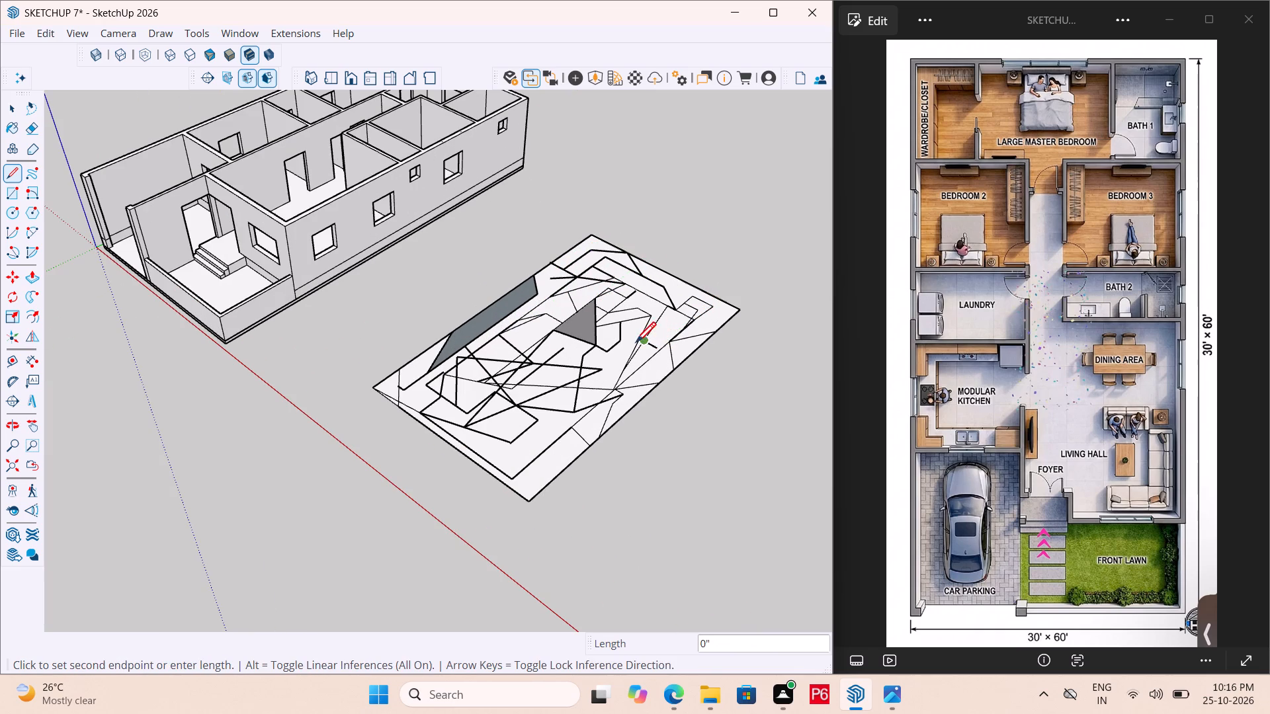
Draw a chain of short lines from the outer side past the grey triangle into the rectangle's middle.
{"action": "left_click", "coordinate": [636, 344]}
{"action": "left_click_drag", "start_coordinate": [626, 348], "coordinate": [618, 352]}
{"action": "left_click_drag", "start_coordinate": [609, 357], "coordinate": [599, 362]}
{"action": "left_click", "coordinate": [593, 364]}
{"action": "double_click", "coordinate": [588, 370]}
{"action": "left_click_drag", "start_coordinate": [585, 374], "coordinate": [581, 381]}
{"action": "left_click", "coordinate": [581, 386]}
{"action": "left_click", "coordinate": [590, 397]}
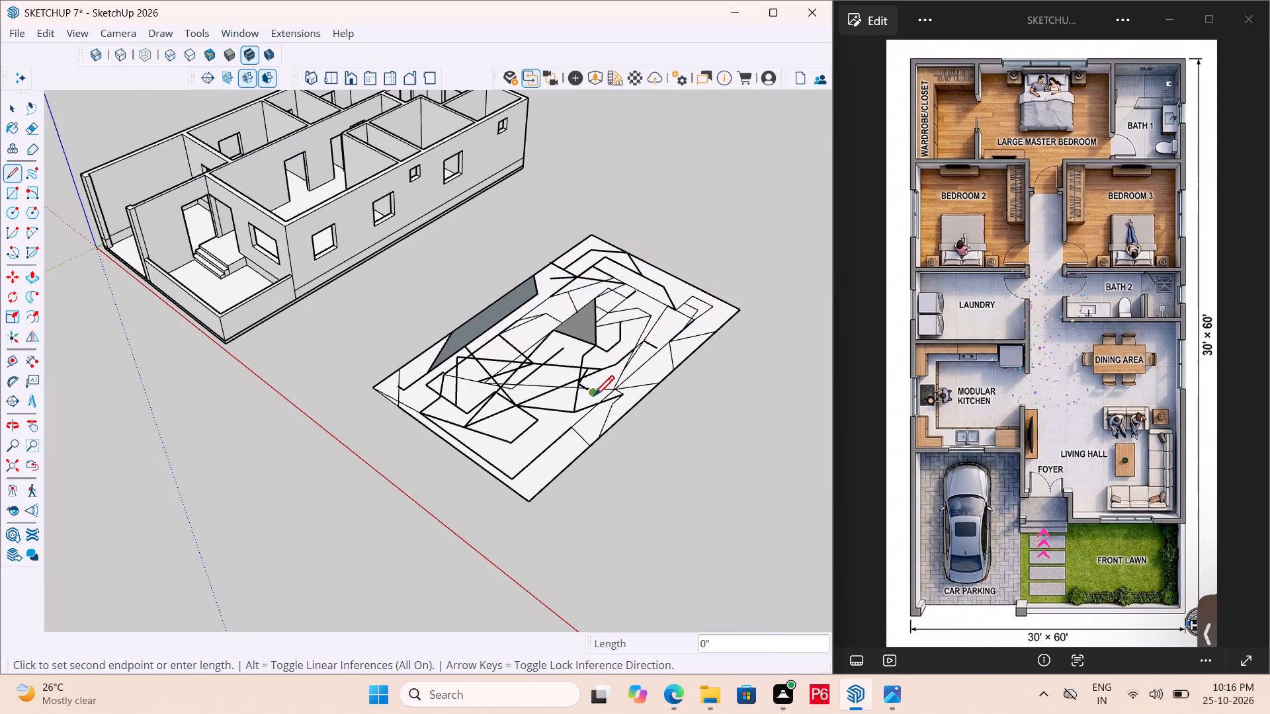
{"action": "left_click", "coordinate": [594, 398]}
{"action": "left_click", "coordinate": [595, 403]}
Extend the freehand lines from the middle across the front half toward the front short edge.
{"action": "left_click_drag", "start_coordinate": [586, 409], "coordinate": [579, 412]}
{"action": "left_click_drag", "start_coordinate": [575, 413], "coordinate": [566, 415]}
{"action": "left_click_drag", "start_coordinate": [553, 420], "coordinate": [542, 420]}
{"action": "left_click", "coordinate": [537, 424]}
{"action": "left_click_drag", "start_coordinate": [532, 427], "coordinate": [525, 431]}
{"action": "left_click", "coordinate": [516, 436]}
{"action": "left_click_drag", "start_coordinate": [513, 442], "coordinate": [514, 442]}
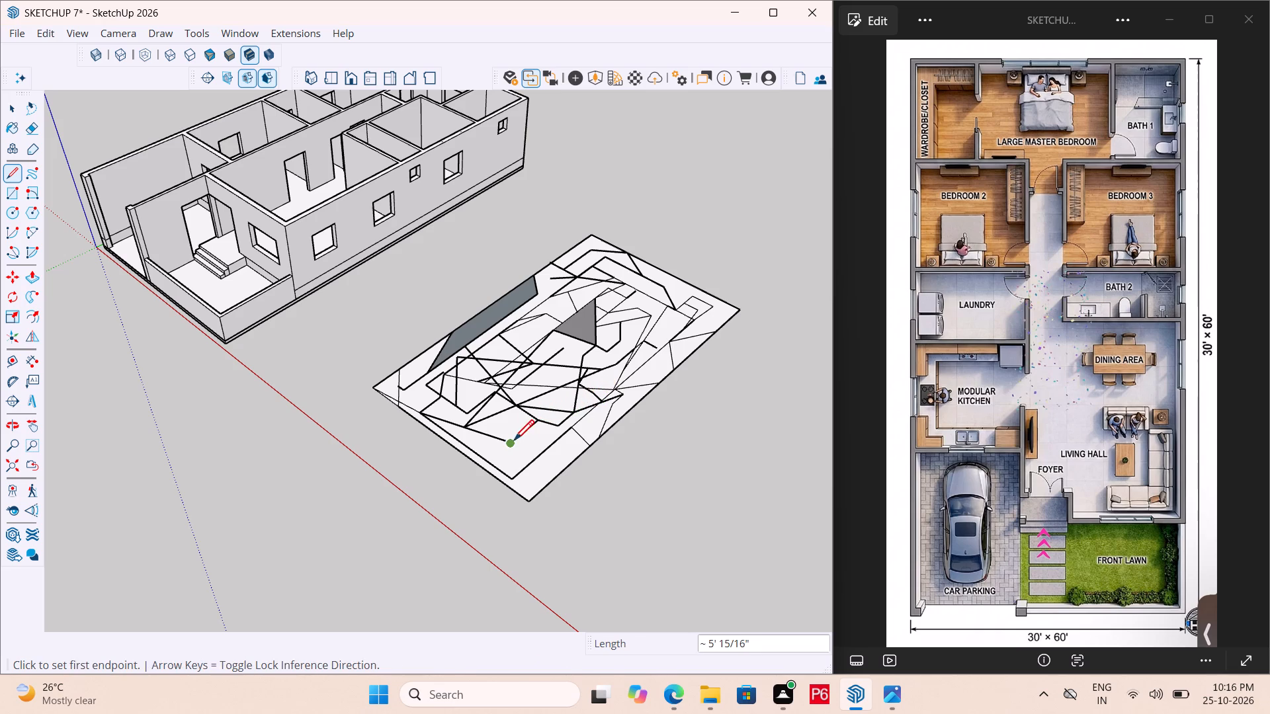
Draw a stepped run of short lines from the front part of the rectangle toward its outer long edge.
{"action": "left_click_drag", "start_coordinate": [514, 442], "coordinate": [523, 443]}
{"action": "left_click_drag", "start_coordinate": [525, 443], "coordinate": [535, 443]}
{"action": "left_click_drag", "start_coordinate": [537, 443], "coordinate": [546, 440]}
{"action": "left_click_drag", "start_coordinate": [547, 440], "coordinate": [564, 435]}
{"action": "left_click_drag", "start_coordinate": [565, 435], "coordinate": [576, 432]}
{"action": "left_click_drag", "start_coordinate": [577, 432], "coordinate": [593, 427]}
{"action": "left_click_drag", "start_coordinate": [595, 426], "coordinate": [602, 420]}
{"action": "left_click_drag", "start_coordinate": [602, 420], "coordinate": [609, 415]}
{"action": "left_click_drag", "start_coordinate": [611, 413], "coordinate": [599, 419]}
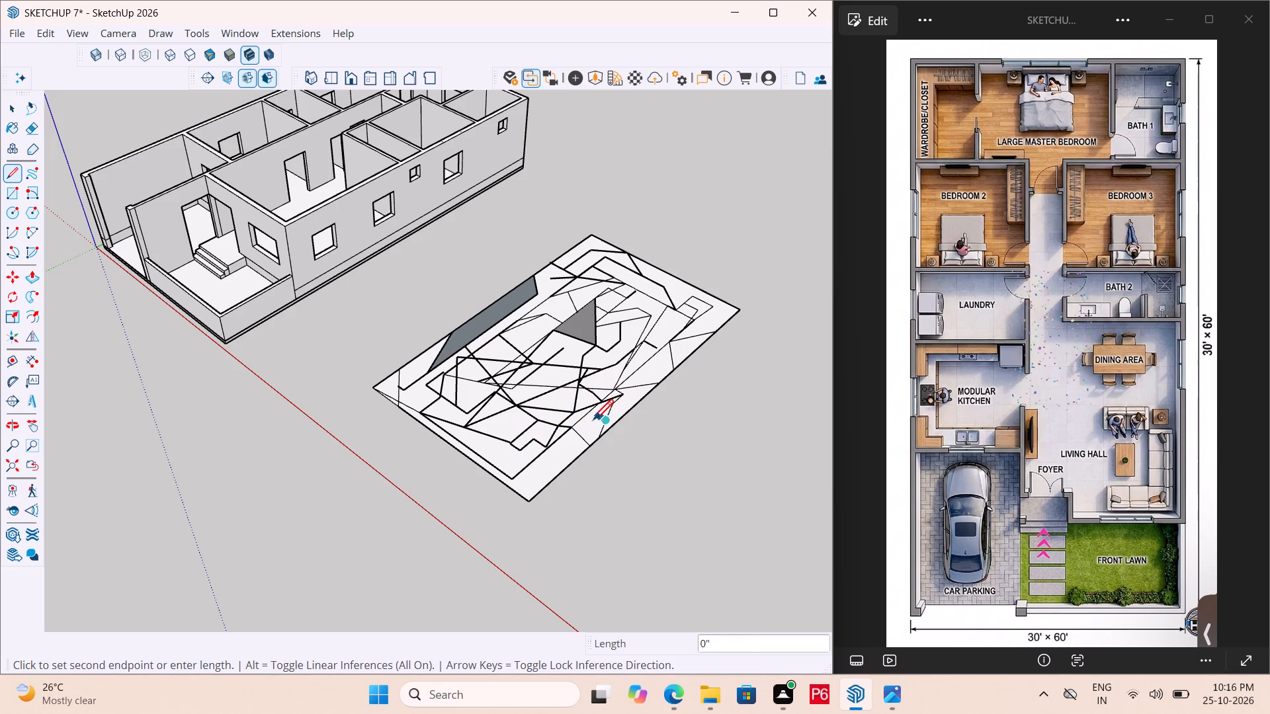
{"action": "left_click_drag", "start_coordinate": [593, 422], "coordinate": [583, 427]}
{"action": "left_click", "coordinate": [580, 430]}
Draw zigzag lines beside the outer long edge, from the front half to the middle of that edge.
{"action": "left_click_drag", "start_coordinate": [586, 434], "coordinate": [599, 430]}
{"action": "left_click_drag", "start_coordinate": [599, 430], "coordinate": [591, 422]}
{"action": "left_click_drag", "start_coordinate": [588, 420], "coordinate": [593, 405]}
{"action": "left_click_drag", "start_coordinate": [596, 405], "coordinate": [615, 396]}
{"action": "left_click_drag", "start_coordinate": [617, 396], "coordinate": [628, 398]}
{"action": "left_click_drag", "start_coordinate": [630, 400], "coordinate": [640, 400]}
{"action": "left_click_drag", "start_coordinate": [642, 399], "coordinate": [642, 389]}
{"action": "left_click_drag", "start_coordinate": [641, 389], "coordinate": [640, 381]}
{"action": "left_click_drag", "start_coordinate": [640, 381], "coordinate": [655, 366]}
{"action": "left_click_drag", "start_coordinate": [656, 366], "coordinate": [668, 363]}
{"action": "left_click", "coordinate": [668, 363]}
{"action": "left_click", "coordinate": [638, 367]}
Draw connected lines along the outer long edge toward the outer far corner, closing a small triangle there.
{"action": "scroll", "coordinate": [637, 377], "scroll_direction": "up", "scroll_amount": 5}
{"action": "left_click", "coordinate": [635, 375]}
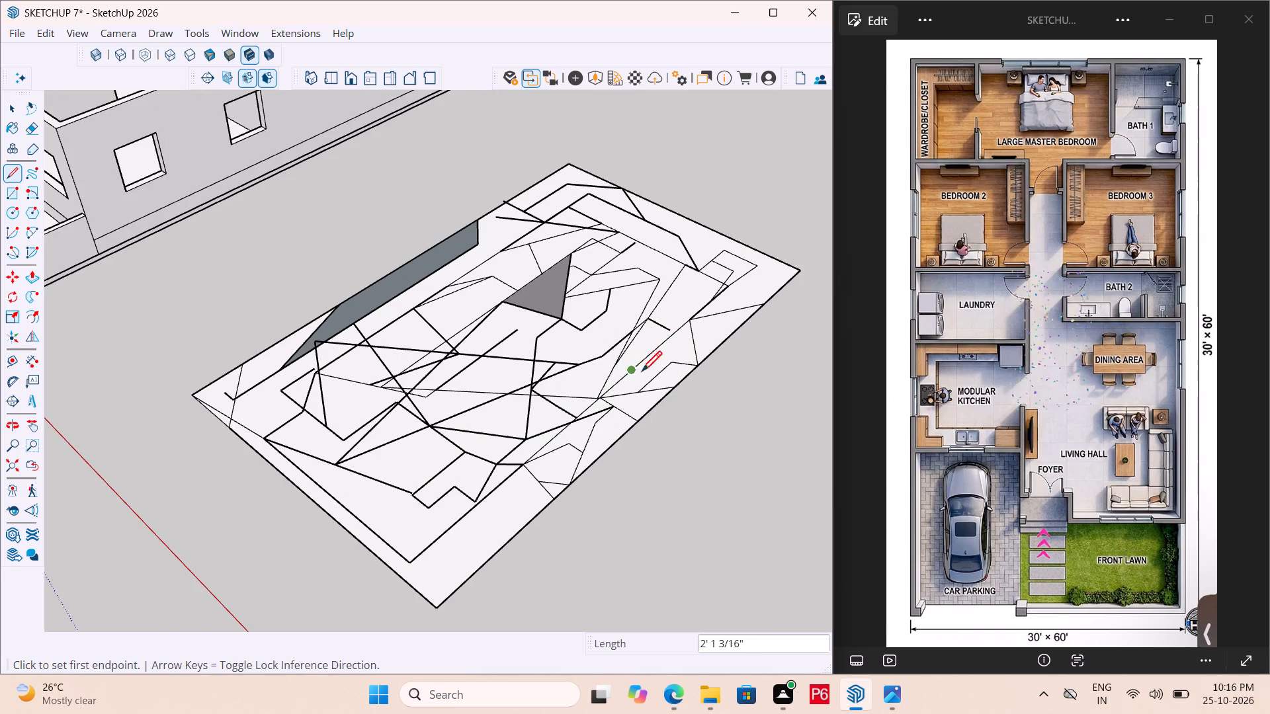
{"action": "left_click", "coordinate": [664, 356]}
{"action": "double_click", "coordinate": [675, 342]}
{"action": "left_click", "coordinate": [678, 318]}
{"action": "left_click", "coordinate": [682, 311]}
{"action": "left_click_drag", "start_coordinate": [680, 305], "coordinate": [685, 297]}
{"action": "left_click", "coordinate": [692, 290]}
{"action": "left_click_drag", "start_coordinate": [695, 290], "coordinate": [704, 294]}
{"action": "left_click", "coordinate": [711, 300]}
{"action": "left_click", "coordinate": [707, 285]}
{"action": "left_click", "coordinate": [700, 290]}
{"action": "left_click", "coordinate": [687, 289]}
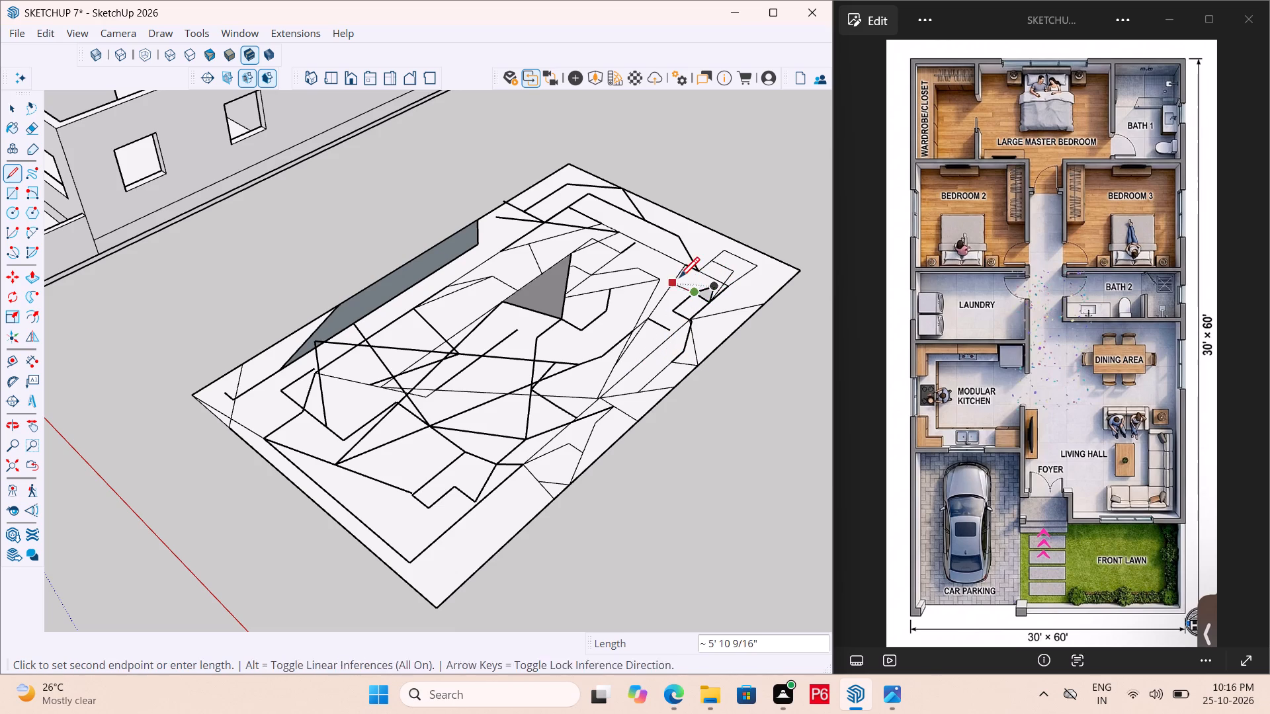
Draw short lines from the small triangle toward the middle of the far short edge.
{"action": "left_click", "coordinate": [679, 280]}
{"action": "double_click", "coordinate": [656, 276]}
{"action": "left_click", "coordinate": [663, 263]}
{"action": "left_click", "coordinate": [666, 251]}
{"action": "left_click_drag", "start_coordinate": [651, 242], "coordinate": [654, 232]}
{"action": "left_click_drag", "start_coordinate": [656, 228], "coordinate": [663, 223]}
{"action": "left_click", "coordinate": [665, 223]}
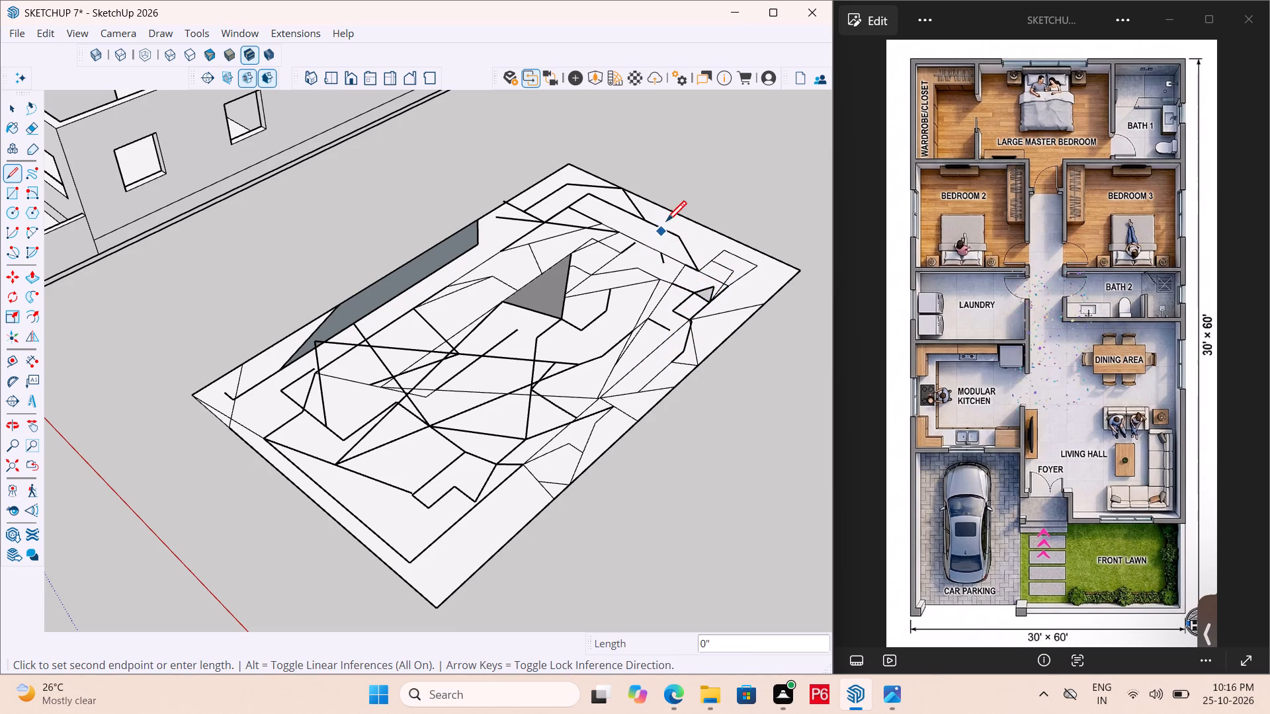
Draw freehand lines beside the far short edge, running to the outer far corner.
{"action": "left_click_drag", "start_coordinate": [675, 236], "coordinate": [688, 238]}
{"action": "left_click_drag", "start_coordinate": [692, 240], "coordinate": [699, 243]}
{"action": "left_click_drag", "start_coordinate": [703, 246], "coordinate": [710, 247]}
{"action": "left_click", "coordinate": [714, 249]}
{"action": "left_click", "coordinate": [725, 255]}
{"action": "left_click_drag", "start_coordinate": [736, 257], "coordinate": [747, 264]}
{"action": "left_click_drag", "start_coordinate": [750, 268], "coordinate": [754, 278]}
{"action": "left_click", "coordinate": [756, 280]}
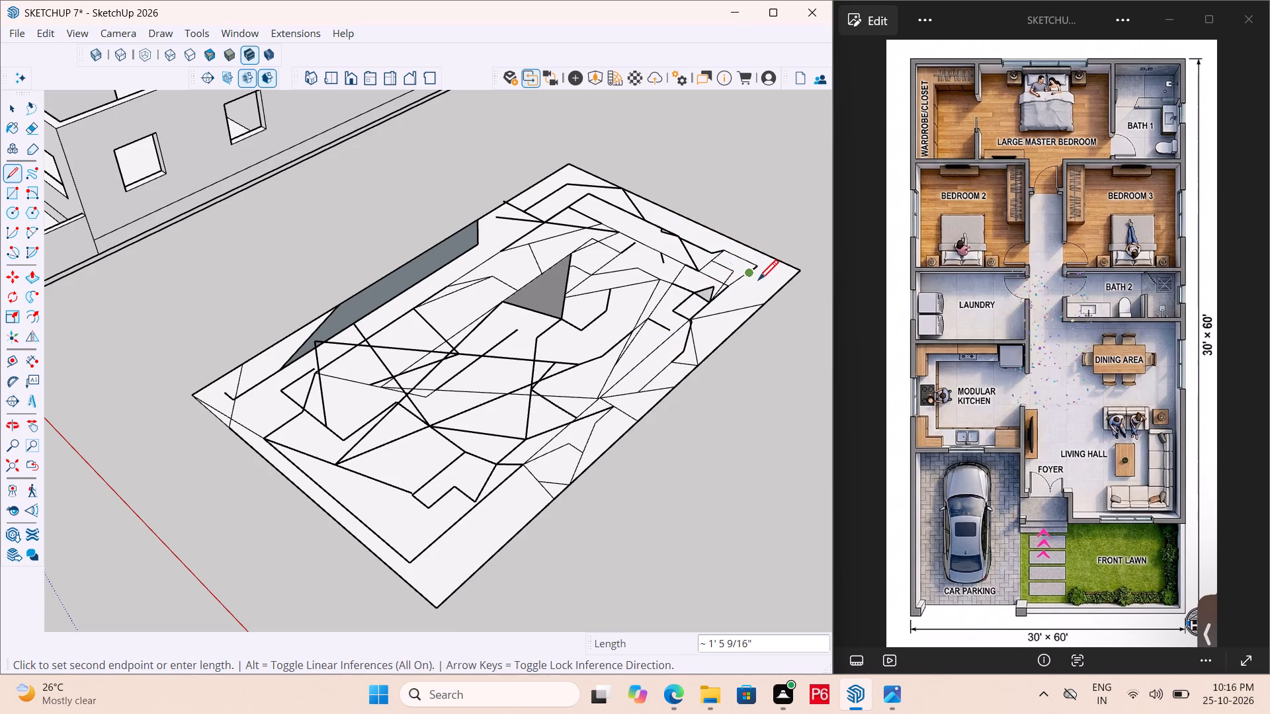
Draw tight zigzag lines inside the outer far corner, ending near the outer long edge.
{"action": "left_click", "coordinate": [766, 282]}
{"action": "left_click", "coordinate": [751, 297]}
{"action": "left_click", "coordinate": [744, 300]}
{"action": "left_click", "coordinate": [736, 289]}
{"action": "left_click", "coordinate": [726, 295]}
{"action": "left_click_drag", "start_coordinate": [726, 299], "coordinate": [748, 303]}
{"action": "left_click", "coordinate": [749, 303]}
{"action": "left_click_drag", "start_coordinate": [734, 314], "coordinate": [731, 315]}
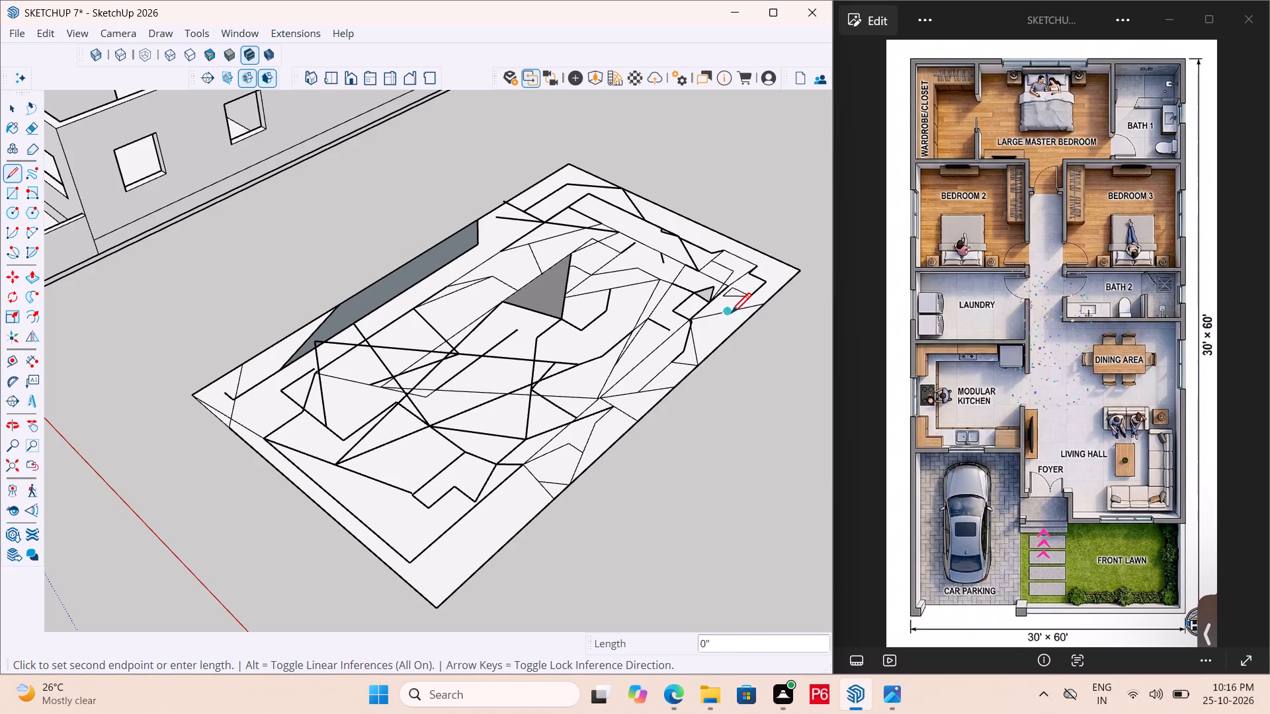
{"action": "left_click_drag", "start_coordinate": [731, 315], "coordinate": [724, 318]}
{"action": "left_click", "coordinate": [712, 324]}
Draw a looping run of lines over the outer far corner and back toward the far short edge.
{"action": "left_click_drag", "start_coordinate": [705, 325], "coordinate": [714, 303]}
{"action": "left_click_drag", "start_coordinate": [714, 303], "coordinate": [722, 297]}
{"action": "left_click_drag", "start_coordinate": [725, 296], "coordinate": [757, 290]}
{"action": "left_click_drag", "start_coordinate": [761, 287], "coordinate": [747, 273]}
{"action": "left_click_drag", "start_coordinate": [740, 269], "coordinate": [730, 260]}
{"action": "left_click", "coordinate": [720, 258]}
{"action": "left_click_drag", "start_coordinate": [682, 251], "coordinate": [676, 249]}
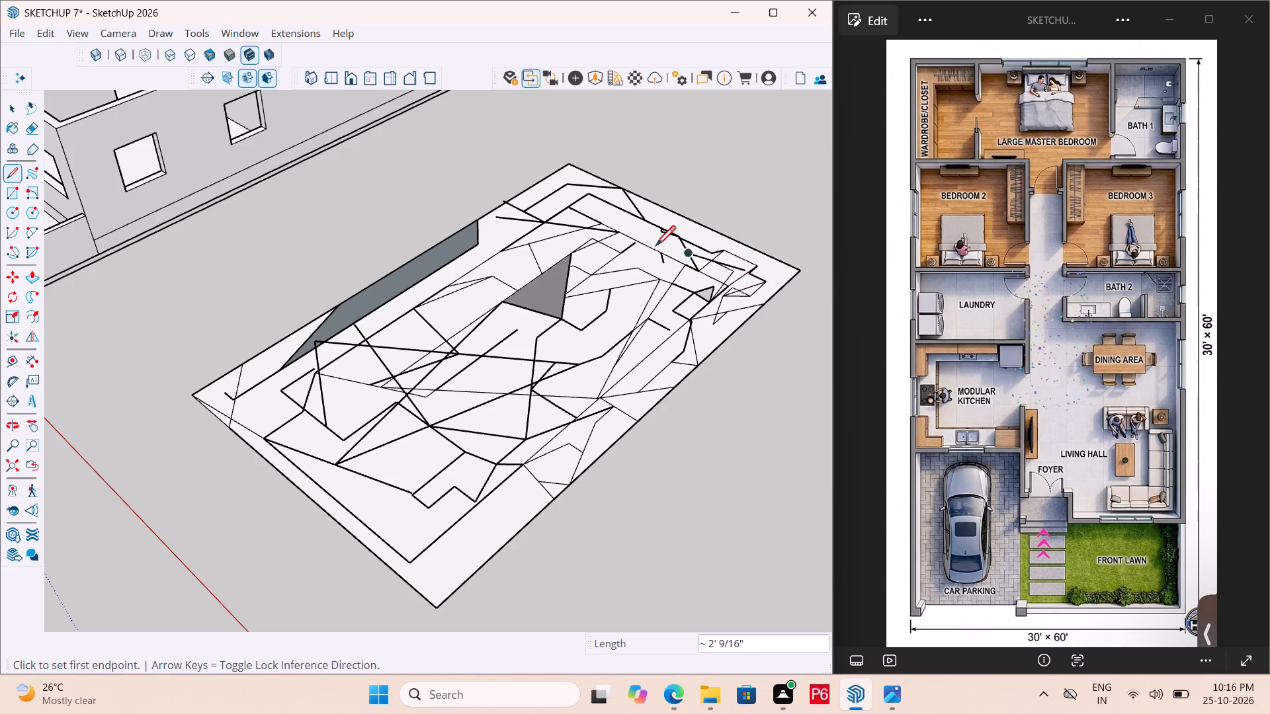
Draw freehand lines beside the far short edge toward the far corner nearest the house.
{"action": "left_click", "coordinate": [650, 248]}
{"action": "left_click_drag", "start_coordinate": [646, 243], "coordinate": [658, 231]}
{"action": "left_click", "coordinate": [660, 229]}
{"action": "left_click_drag", "start_coordinate": [640, 229], "coordinate": [634, 223]}
{"action": "left_click", "coordinate": [626, 221]}
{"action": "left_click_drag", "start_coordinate": [615, 210], "coordinate": [616, 204]}
{"action": "left_click", "coordinate": [618, 202]}
{"action": "left_click_drag", "start_coordinate": [599, 194], "coordinate": [581, 204]}
{"action": "left_click_drag", "start_coordinate": [587, 208], "coordinate": [604, 217]}
Fill the far corner nearest the house with short connected freehand lines.
{"action": "scroll", "coordinate": [598, 200], "scroll_direction": "up", "scroll_amount": 5}
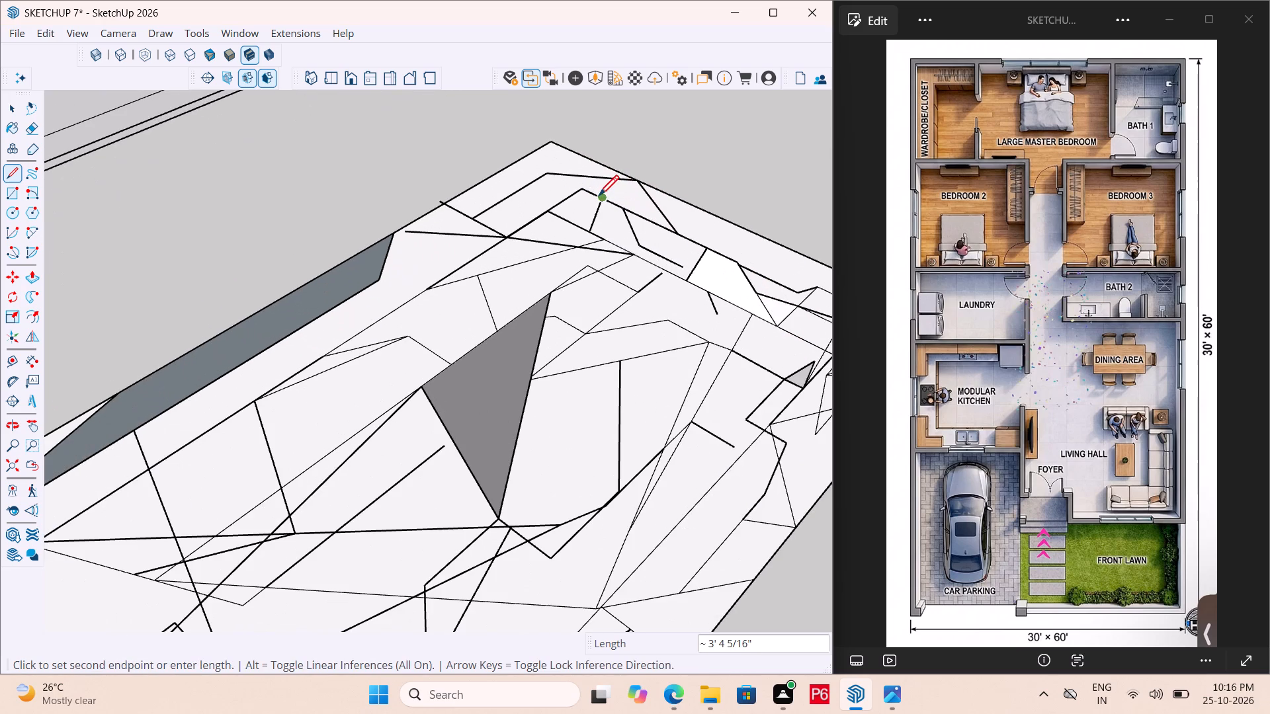
{"action": "left_click", "coordinate": [599, 198]}
{"action": "left_click_drag", "start_coordinate": [593, 175], "coordinate": [585, 177]}
{"action": "left_click", "coordinate": [563, 184]}
{"action": "left_click", "coordinate": [515, 200]}
{"action": "left_click_drag", "start_coordinate": [529, 182], "coordinate": [537, 177]}
{"action": "left_click", "coordinate": [548, 175]}
{"action": "left_click_drag", "start_coordinate": [544, 198], "coordinate": [544, 199]}
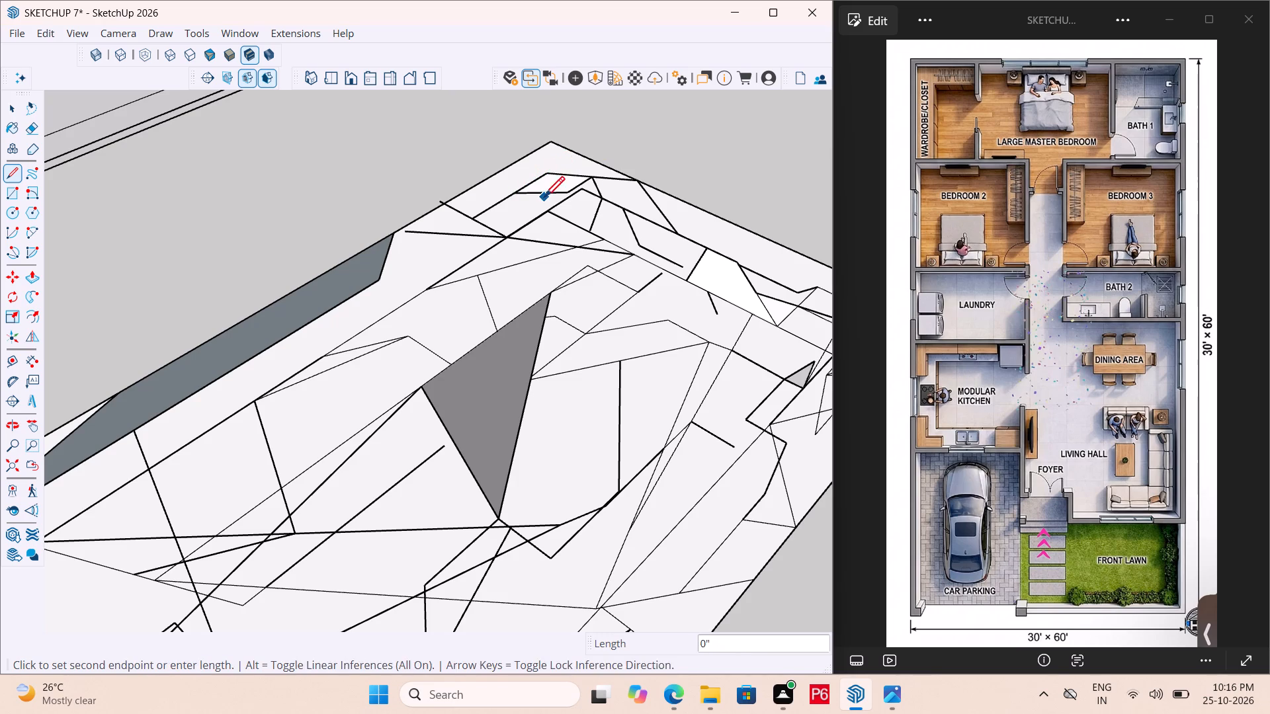
{"action": "left_click_drag", "start_coordinate": [544, 199], "coordinate": [530, 203]}
{"action": "left_click", "coordinate": [495, 210]}
{"action": "left_click", "coordinate": [484, 218]}
Draw lines beside the house-facing long edge from the far corner to the end of the dark upright face.
{"action": "left_click_drag", "start_coordinate": [492, 234], "coordinate": [527, 225]}
{"action": "left_click_drag", "start_coordinate": [558, 225], "coordinate": [568, 226]}
{"action": "left_click_drag", "start_coordinate": [575, 228], "coordinate": [550, 237]}
{"action": "left_click_drag", "start_coordinate": [496, 247], "coordinate": [473, 251]}
{"action": "left_click_drag", "start_coordinate": [451, 256], "coordinate": [427, 257]}
{"action": "left_click_drag", "start_coordinate": [415, 258], "coordinate": [393, 264]}
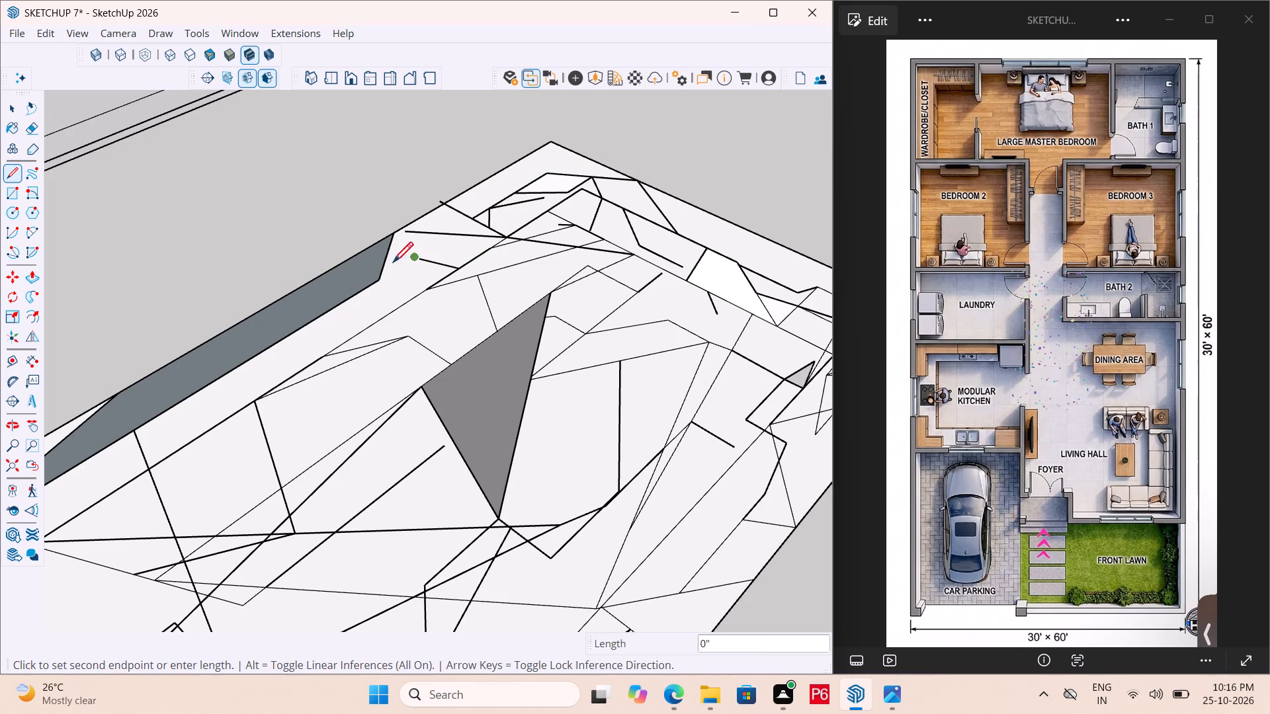
{"action": "left_click_drag", "start_coordinate": [393, 264], "coordinate": [384, 287]}
{"action": "left_click_drag", "start_coordinate": [388, 287], "coordinate": [396, 287]}
{"action": "left_click", "coordinate": [411, 296]}
Draw crossing lines between the end of the dark upright face and the grey triangle.
{"action": "left_click_drag", "start_coordinate": [415, 295], "coordinate": [451, 283]}
{"action": "left_click_drag", "start_coordinate": [462, 278], "coordinate": [454, 285]}
{"action": "left_click", "coordinate": [431, 289]}
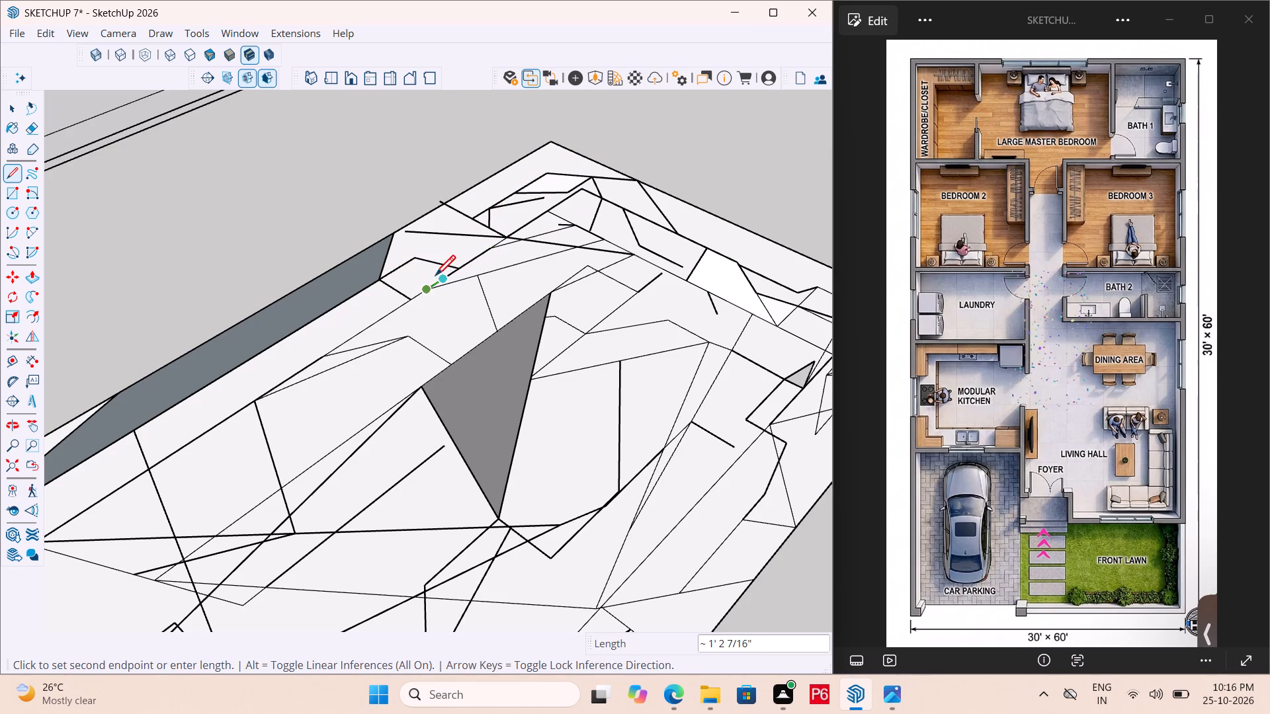
{"action": "left_click_drag", "start_coordinate": [443, 273], "coordinate": [472, 268]}
{"action": "left_click_drag", "start_coordinate": [481, 271], "coordinate": [484, 280]}
{"action": "left_click", "coordinate": [476, 288]}
{"action": "left_click_drag", "start_coordinate": [468, 302], "coordinate": [458, 327]}
{"action": "left_click_drag", "start_coordinate": [386, 346], "coordinate": [376, 344]}
{"action": "left_click_drag", "start_coordinate": [362, 337], "coordinate": [374, 327]}
{"action": "left_click_drag", "start_coordinate": [425, 317], "coordinate": [435, 321]}
{"action": "left_click_drag", "start_coordinate": [444, 321], "coordinate": [472, 310]}
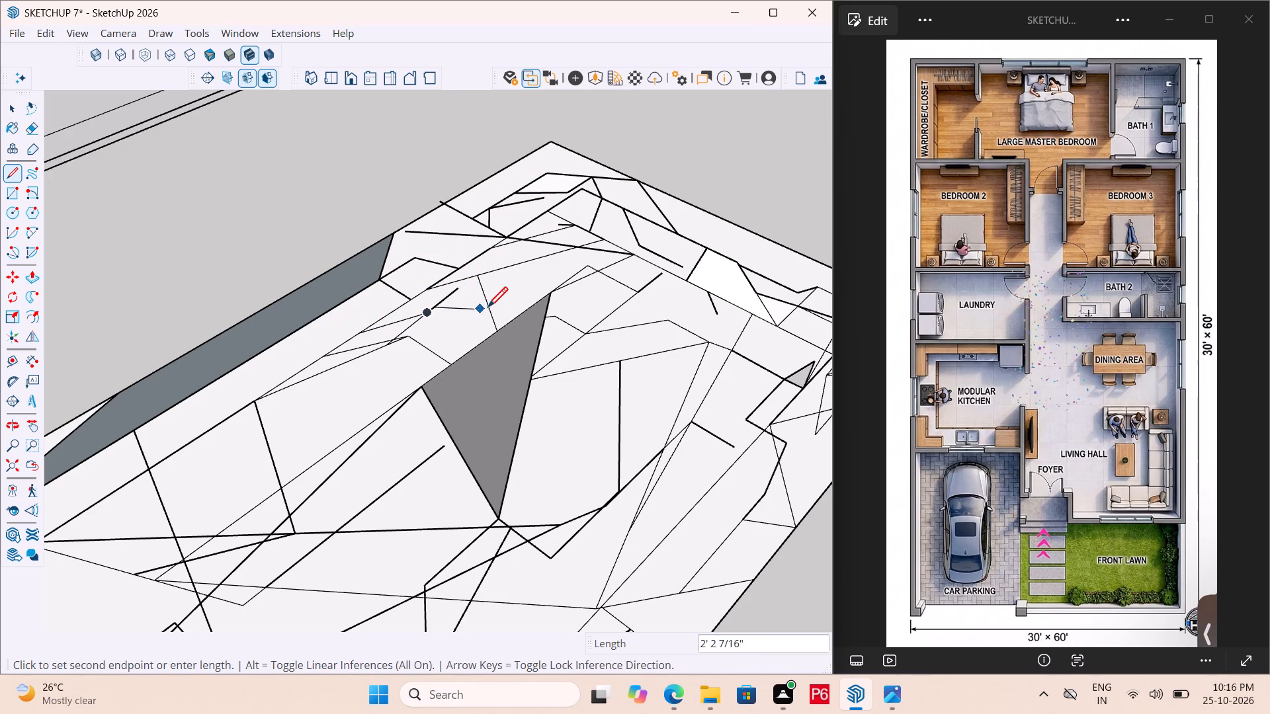
Draw short crossing lines between the far end of the dark upright face and the grey triangle.
{"action": "left_click_drag", "start_coordinate": [487, 309], "coordinate": [497, 301]}
{"action": "left_click_drag", "start_coordinate": [497, 301], "coordinate": [490, 301]}
{"action": "left_click_drag", "start_coordinate": [419, 305], "coordinate": [458, 284]}
{"action": "left_click", "coordinate": [469, 281]}
{"action": "left_click_drag", "start_coordinate": [479, 283], "coordinate": [471, 286]}
{"action": "left_click_drag", "start_coordinate": [443, 289], "coordinate": [464, 281]}
{"action": "left_click_drag", "start_coordinate": [454, 288], "coordinate": [464, 291]}
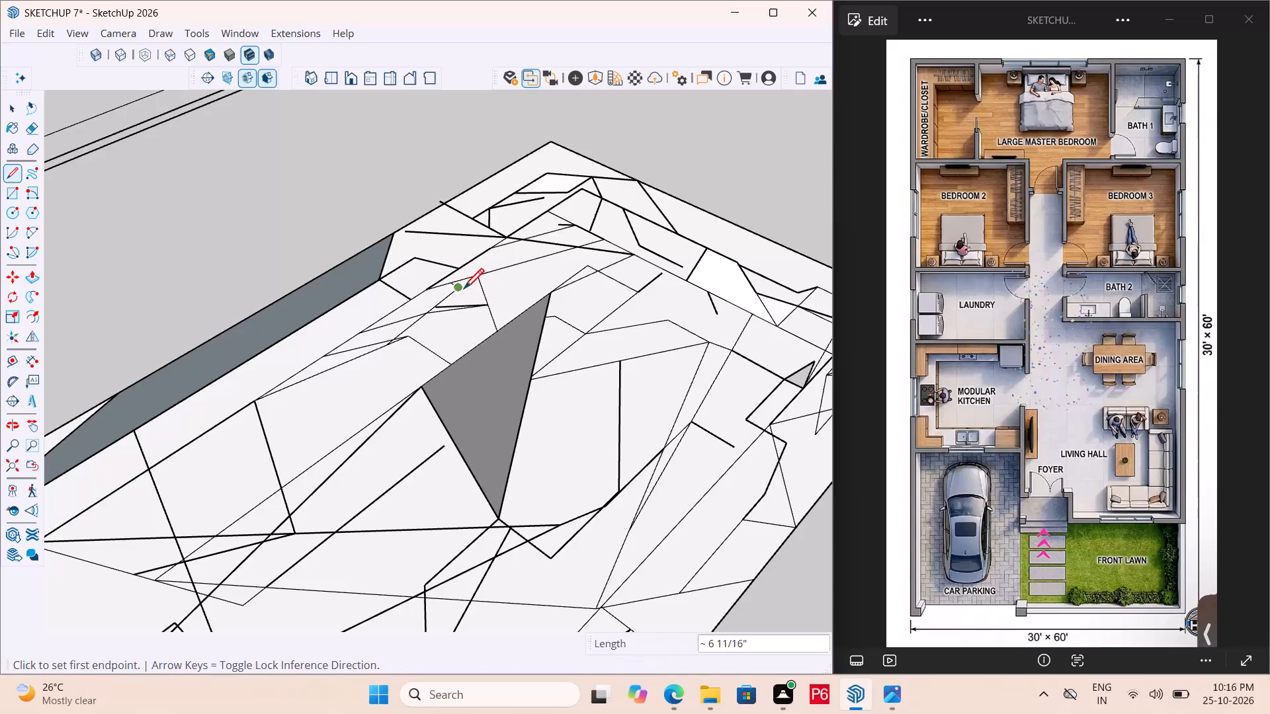
{"action": "left_click_drag", "start_coordinate": [464, 291], "coordinate": [471, 293]}
{"action": "left_click_drag", "start_coordinate": [478, 297], "coordinate": [489, 299]}
{"action": "left_click", "coordinate": [491, 303]}
Add a small fan of short lines just beside the grey triangle's far corner.
{"action": "left_click", "coordinate": [461, 294]}
{"action": "left_click_drag", "start_coordinate": [461, 290], "coordinate": [476, 281]}
{"action": "left_click_drag", "start_coordinate": [480, 279], "coordinate": [487, 278]}
{"action": "left_click", "coordinate": [489, 277]}
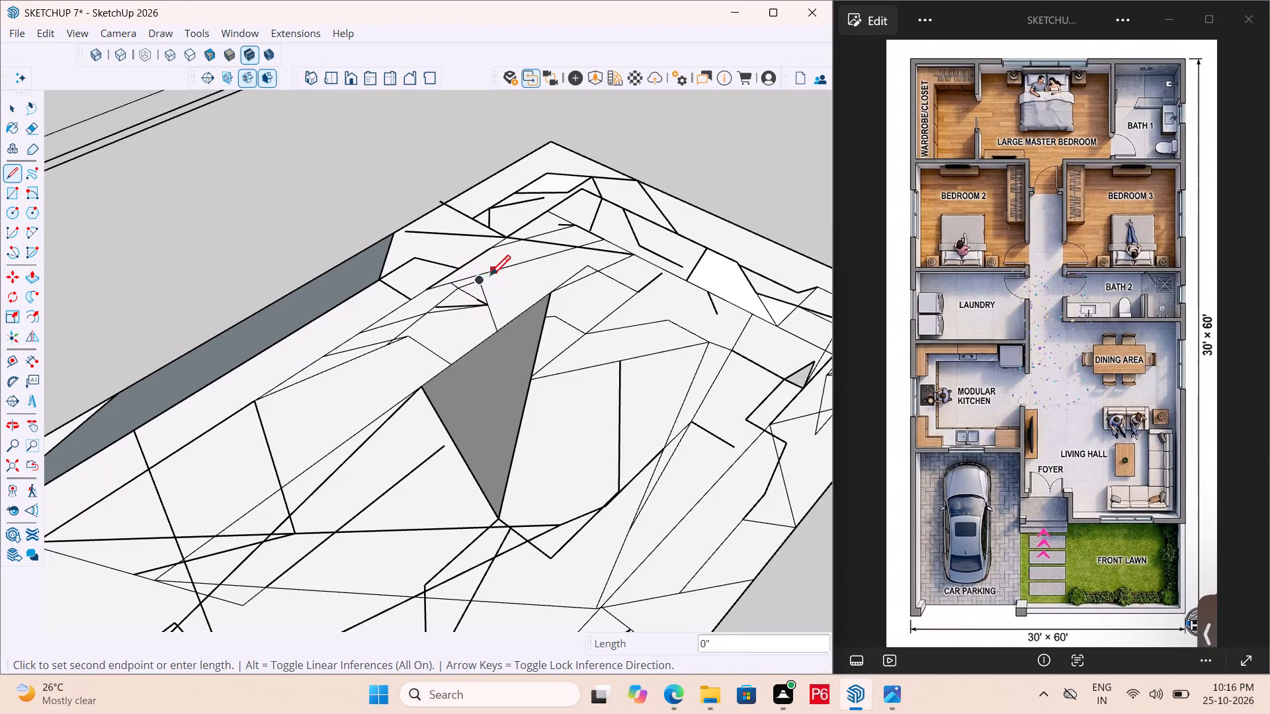
{"action": "left_click_drag", "start_coordinate": [510, 289], "coordinate": [529, 294]}
{"action": "left_click_drag", "start_coordinate": [532, 294], "coordinate": [504, 299]}
{"action": "left_click_drag", "start_coordinate": [490, 302], "coordinate": [481, 299]}
{"action": "left_click", "coordinate": [484, 280]}
{"action": "left_click", "coordinate": [515, 276]}
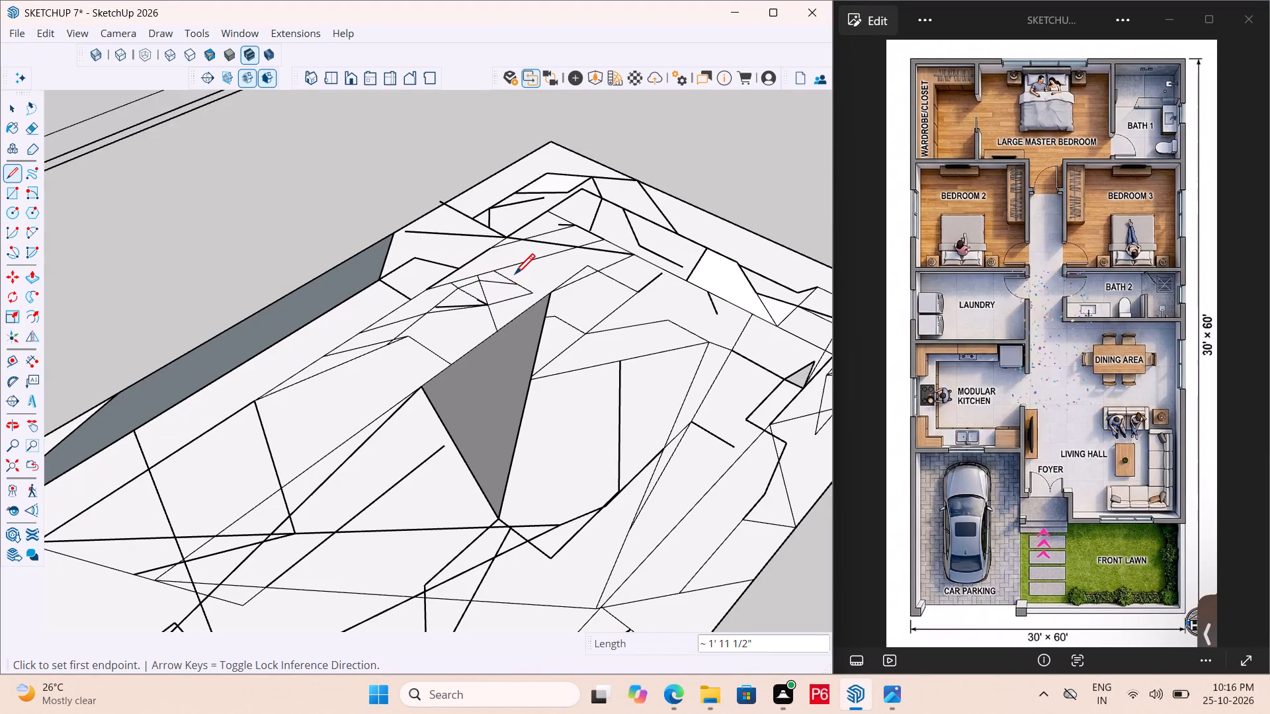
Draw lines from beside the grey triangle's long side to the base of the dark upright face and back along it.
{"action": "left_click_drag", "start_coordinate": [469, 326], "coordinate": [418, 339]}
{"action": "left_click_drag", "start_coordinate": [403, 343], "coordinate": [390, 346]}
{"action": "left_click", "coordinate": [351, 345]}
{"action": "left_click", "coordinate": [338, 344]}
{"action": "left_click_drag", "start_coordinate": [327, 340], "coordinate": [343, 321]}
{"action": "left_click_drag", "start_coordinate": [348, 317], "coordinate": [349, 317]}
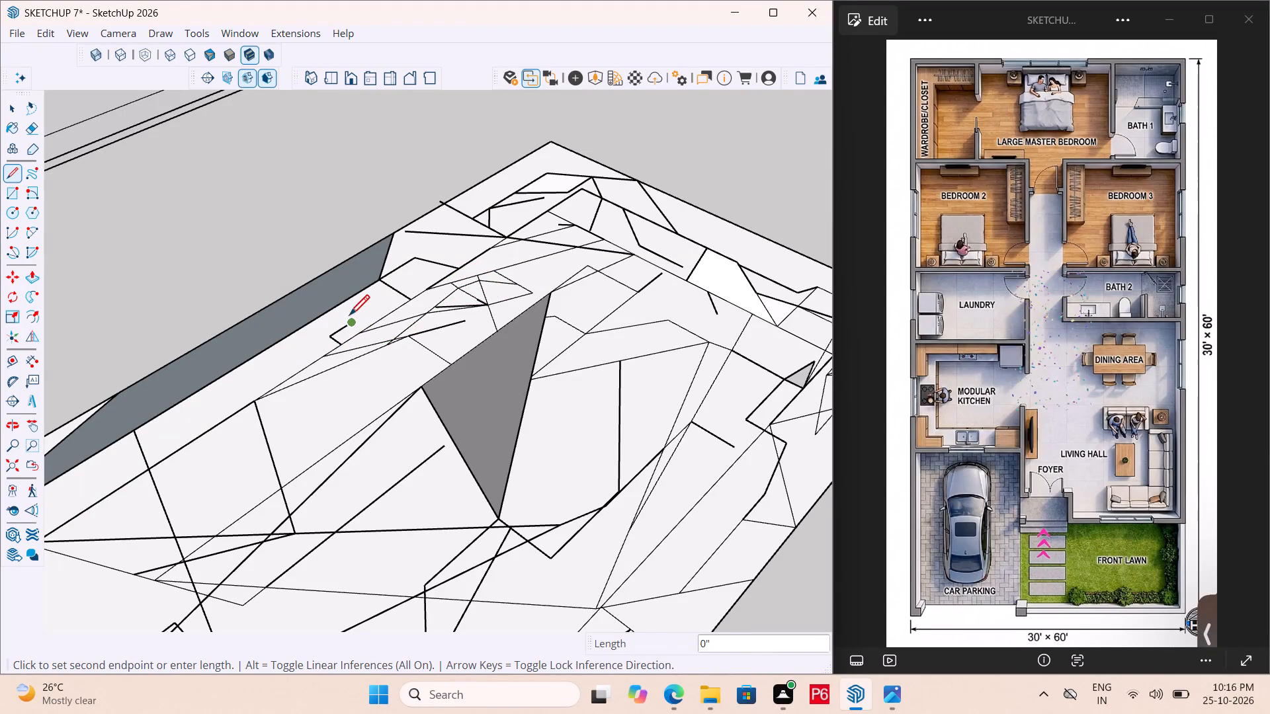
{"action": "left_click_drag", "start_coordinate": [349, 317], "coordinate": [358, 313]}
{"action": "left_click_drag", "start_coordinate": [372, 308], "coordinate": [396, 299]}
{"action": "left_click", "coordinate": [403, 296]}
{"action": "left_click", "coordinate": [389, 292]}
{"action": "left_click_drag", "start_coordinate": [373, 292], "coordinate": [352, 307]}
{"action": "left_click_drag", "start_coordinate": [345, 313], "coordinate": [329, 321]}
{"action": "left_click_drag", "start_coordinate": [326, 323], "coordinate": [355, 311]}
Draw short angled lines against the base of the dark upright face, near its far end.
{"action": "scroll", "coordinate": [499, 238], "scroll_direction": "down", "scroll_amount": 3}
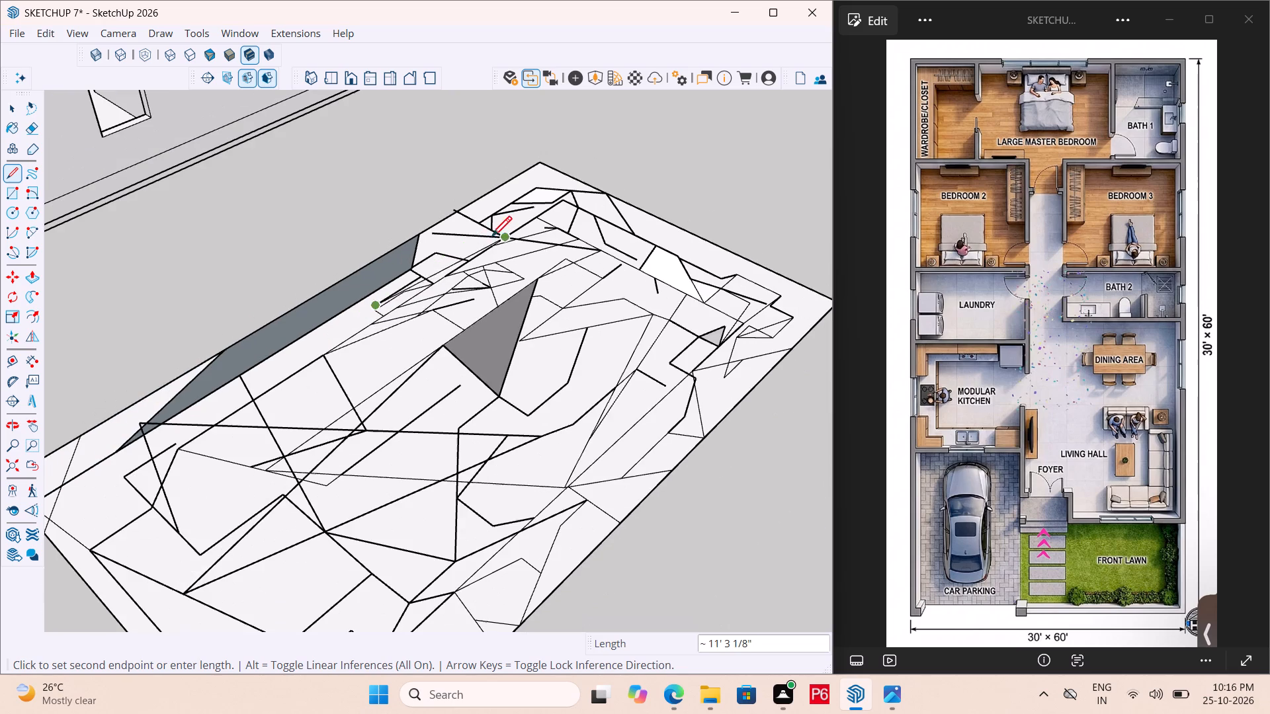
{"action": "left_click_drag", "start_coordinate": [346, 319], "coordinate": [365, 303]}
{"action": "left_click_drag", "start_coordinate": [374, 295], "coordinate": [380, 287]}
{"action": "left_click", "coordinate": [380, 287]}
{"action": "left_click", "coordinate": [391, 289]}
{"action": "left_click", "coordinate": [374, 299]}
{"action": "left_click_drag", "start_coordinate": [380, 296], "coordinate": [405, 290]}
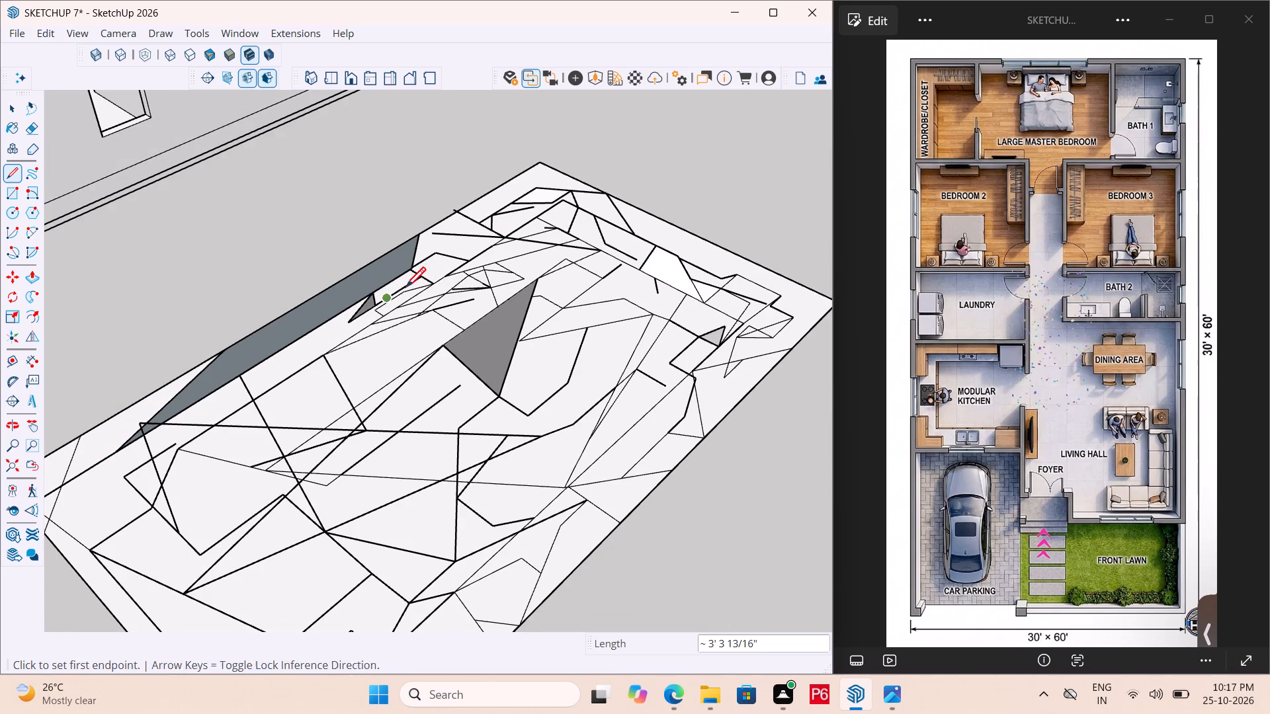
{"action": "left_click_drag", "start_coordinate": [405, 290], "coordinate": [408, 287]}
{"action": "left_click", "coordinate": [408, 287]}
Add small crossing lines at the far end of the dark upright face.
{"action": "left_click_drag", "start_coordinate": [392, 287], "coordinate": [406, 278]}
{"action": "left_click", "coordinate": [430, 268]}
{"action": "left_click", "coordinate": [419, 278]}
{"action": "left_click_drag", "start_coordinate": [416, 279], "coordinate": [403, 279]}
{"action": "left_click", "coordinate": [402, 279]}
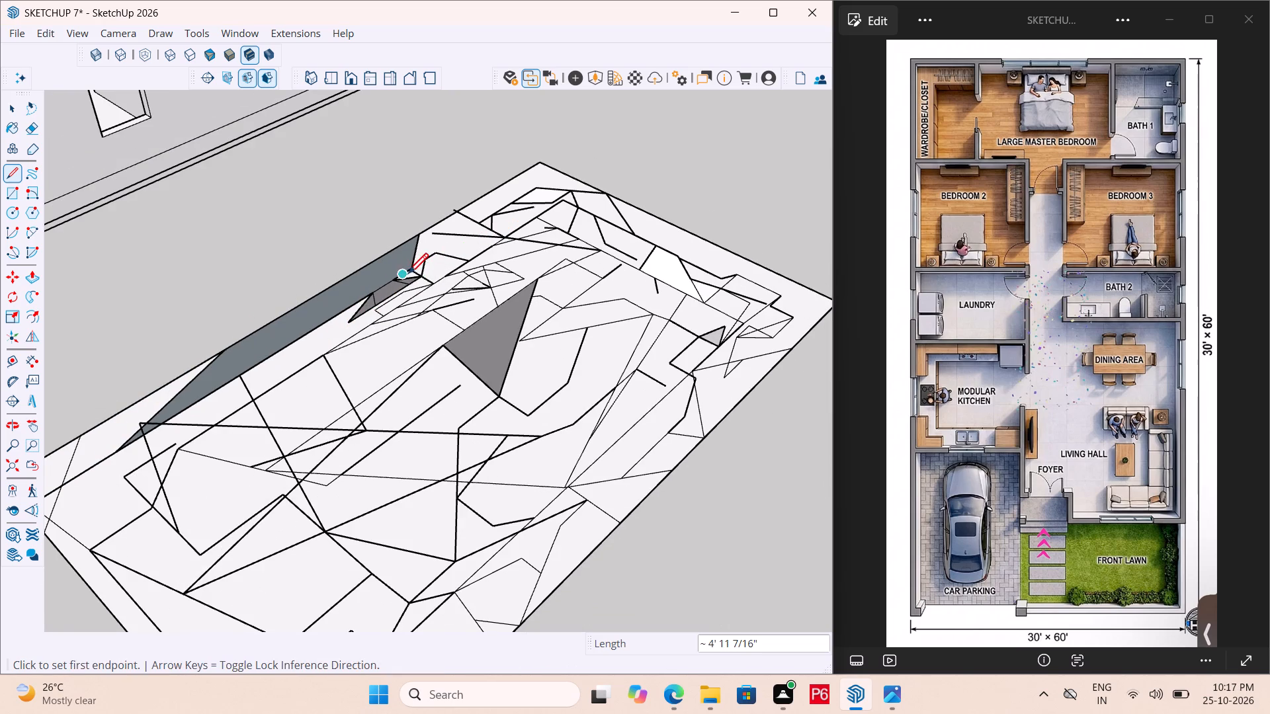
{"action": "double_click", "coordinate": [408, 276]}
{"action": "left_click_drag", "start_coordinate": [416, 276], "coordinate": [433, 275]}
{"action": "left_click_drag", "start_coordinate": [433, 275], "coordinate": [418, 279]}
Draw connected lines along the base of the dark upright face, around its middle.
{"action": "left_click_drag", "start_coordinate": [311, 378], "coordinate": [255, 391]}
{"action": "left_click", "coordinate": [245, 395]}
{"action": "left_click_drag", "start_coordinate": [245, 396], "coordinate": [262, 375]}
{"action": "left_click_drag", "start_coordinate": [290, 343], "coordinate": [307, 344]}
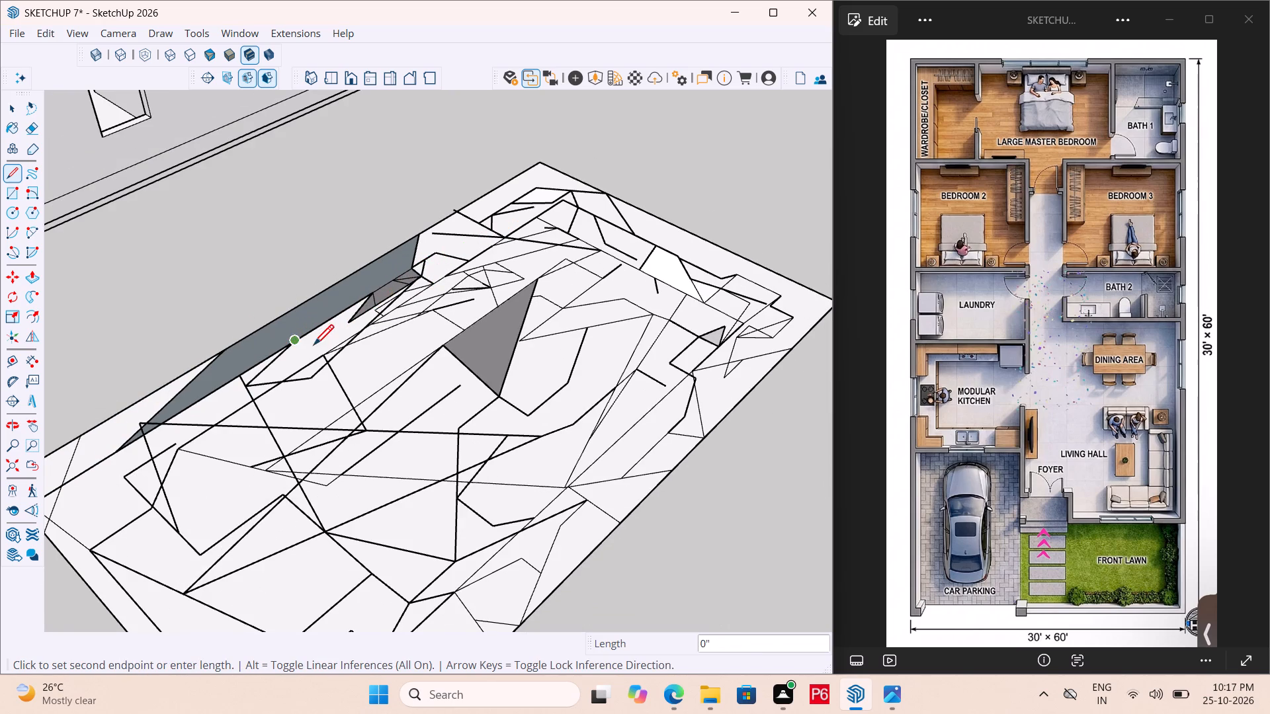
{"action": "left_click_drag", "start_coordinate": [319, 355], "coordinate": [311, 362]}
{"action": "left_click", "coordinate": [298, 364]}
{"action": "left_click_drag", "start_coordinate": [294, 366], "coordinate": [325, 349]}
{"action": "left_click_drag", "start_coordinate": [333, 341], "coordinate": [339, 325]}
{"action": "left_click", "coordinate": [340, 320]}
{"action": "left_click_drag", "start_coordinate": [327, 327], "coordinate": [297, 333]}
{"action": "left_click_drag", "start_coordinate": [259, 349], "coordinate": [226, 377]}
{"action": "left_click_drag", "start_coordinate": [219, 384], "coordinate": [212, 400]}
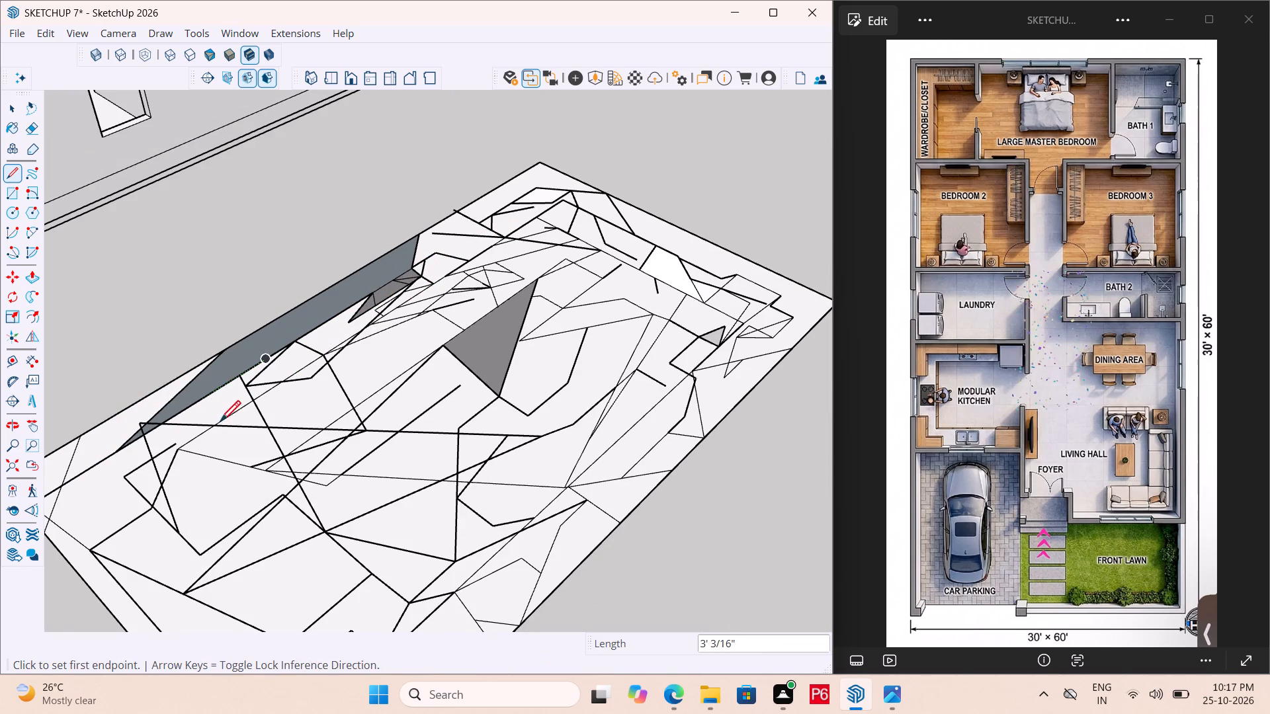
Draw short lines beside the near half of the dark upright face.
{"action": "left_click_drag", "start_coordinate": [223, 426], "coordinate": [239, 426]}
{"action": "left_click_drag", "start_coordinate": [245, 426], "coordinate": [260, 417]}
{"action": "left_click_drag", "start_coordinate": [271, 413], "coordinate": [278, 413]}
{"action": "left_click_drag", "start_coordinate": [247, 408], "coordinate": [226, 403]}
{"action": "left_click", "coordinate": [214, 398]}
{"action": "left_click_drag", "start_coordinate": [232, 388], "coordinate": [241, 387]}
{"action": "left_click_drag", "start_coordinate": [257, 387], "coordinate": [280, 395]}
{"action": "left_click_drag", "start_coordinate": [297, 400], "coordinate": [312, 405]}
{"action": "left_click_drag", "start_coordinate": [314, 405], "coordinate": [333, 407]}
Continue the zigzag line from beside the dark upright face to the grey triangle's nearest corner and partway back.
{"action": "left_click", "coordinate": [334, 405]}
{"action": "left_click_drag", "start_coordinate": [336, 405], "coordinate": [345, 403]}
{"action": "left_click_drag", "start_coordinate": [351, 395], "coordinate": [356, 382]}
{"action": "left_click_drag", "start_coordinate": [359, 379], "coordinate": [370, 372]}
{"action": "left_click_drag", "start_coordinate": [372, 369], "coordinate": [402, 357]}
{"action": "left_click", "coordinate": [402, 357]}
{"action": "left_click_drag", "start_coordinate": [403, 352], "coordinate": [441, 344]}
{"action": "left_click_drag", "start_coordinate": [443, 344], "coordinate": [409, 366]}
{"action": "left_click_drag", "start_coordinate": [400, 371], "coordinate": [390, 380]}
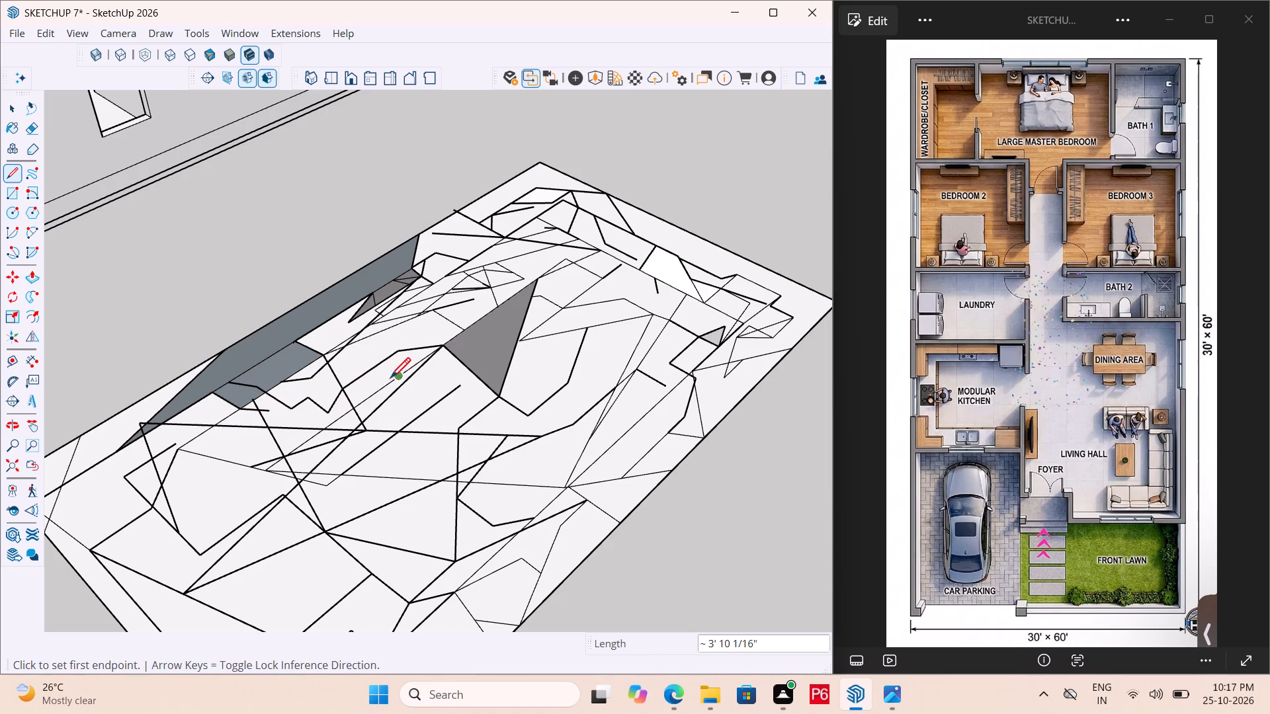
{"action": "left_click_drag", "start_coordinate": [390, 380], "coordinate": [386, 383]}
Draw a stepped run of short lines in the middle of the rectangle, below the grey triangle.
{"action": "left_click", "coordinate": [378, 392]}
{"action": "left_click_drag", "start_coordinate": [385, 402], "coordinate": [394, 402]}
{"action": "left_click_drag", "start_coordinate": [407, 402], "coordinate": [415, 399]}
{"action": "left_click_drag", "start_coordinate": [420, 399], "coordinate": [428, 400]}
{"action": "left_click", "coordinate": [432, 401]}
{"action": "left_click", "coordinate": [411, 411]}
{"action": "left_click", "coordinate": [410, 415]}
{"action": "left_click_drag", "start_coordinate": [421, 419], "coordinate": [431, 420]}
{"action": "left_click_drag", "start_coordinate": [432, 420], "coordinate": [445, 420]}
{"action": "left_click_drag", "start_coordinate": [450, 421], "coordinate": [466, 422]}
{"action": "left_click_drag", "start_coordinate": [469, 422], "coordinate": [486, 409]}
{"action": "left_click_drag", "start_coordinate": [486, 409], "coordinate": [496, 424]}
{"action": "left_click_drag", "start_coordinate": [495, 424], "coordinate": [487, 428]}
{"action": "left_click_drag", "start_coordinate": [487, 429], "coordinate": [465, 438]}
{"action": "left_click_drag", "start_coordinate": [430, 447], "coordinate": [395, 452]}
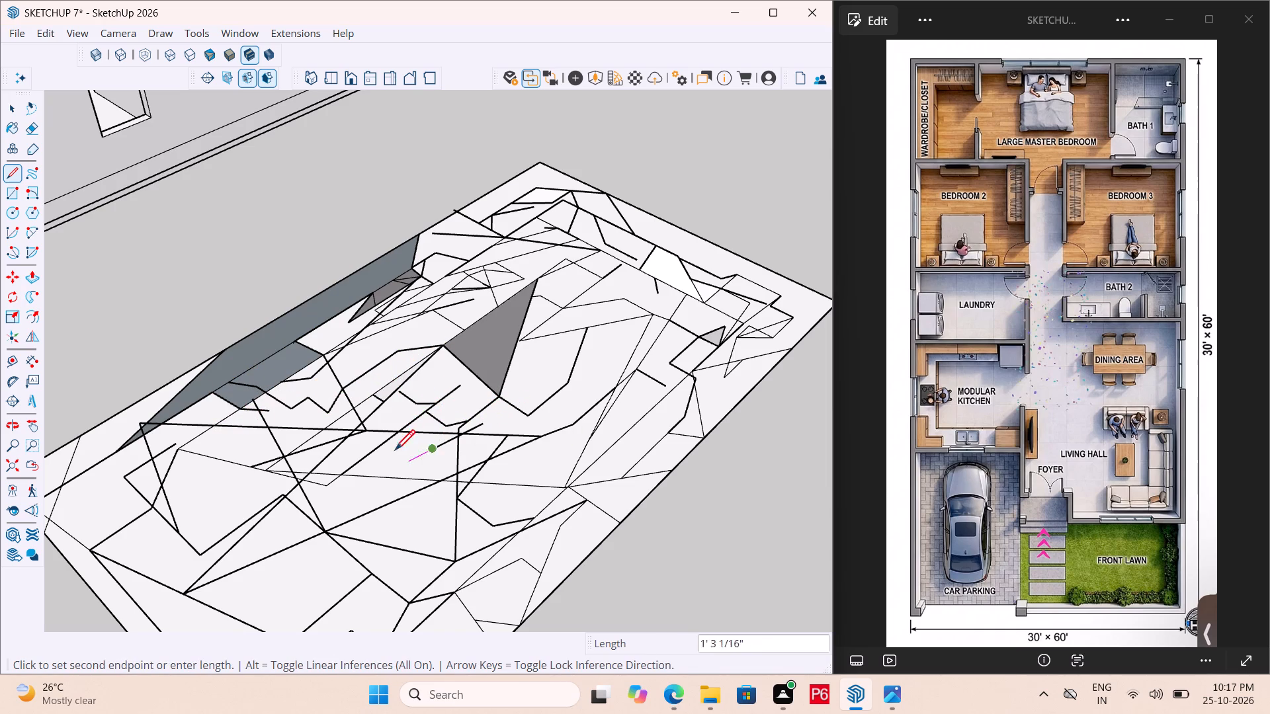
Extend the lines from the middle of the rectangle back to the near end of the dark upright face.
{"action": "left_click_drag", "start_coordinate": [395, 452], "coordinate": [393, 452]}
{"action": "left_click_drag", "start_coordinate": [388, 450], "coordinate": [381, 450]}
{"action": "left_click_drag", "start_coordinate": [368, 451], "coordinate": [351, 451]}
{"action": "left_click_drag", "start_coordinate": [347, 452], "coordinate": [331, 452]}
{"action": "left_click_drag", "start_coordinate": [316, 452], "coordinate": [297, 450]}
{"action": "left_click_drag", "start_coordinate": [290, 448], "coordinate": [290, 441]}
{"action": "left_click_drag", "start_coordinate": [290, 440], "coordinate": [284, 426]}
{"action": "left_click_drag", "start_coordinate": [278, 420], "coordinate": [280, 409]}
{"action": "left_click", "coordinate": [280, 407]}
{"action": "left_click_drag", "start_coordinate": [280, 405], "coordinate": [237, 405]}
{"action": "left_click_drag", "start_coordinate": [228, 405], "coordinate": [215, 405]}
{"action": "left_click_drag", "start_coordinate": [205, 405], "coordinate": [199, 407]}
{"action": "left_click_drag", "start_coordinate": [199, 408], "coordinate": [190, 418]}
{"action": "left_click", "coordinate": [190, 420]}
Draw short lines inside the four-sided outline near the dark upright face's near end.
{"action": "left_click_drag", "start_coordinate": [198, 438], "coordinate": [221, 443]}
{"action": "left_click_drag", "start_coordinate": [223, 444], "coordinate": [238, 448]}
{"action": "left_click", "coordinate": [242, 449]}
{"action": "left_click_drag", "start_coordinate": [235, 457], "coordinate": [209, 469]}
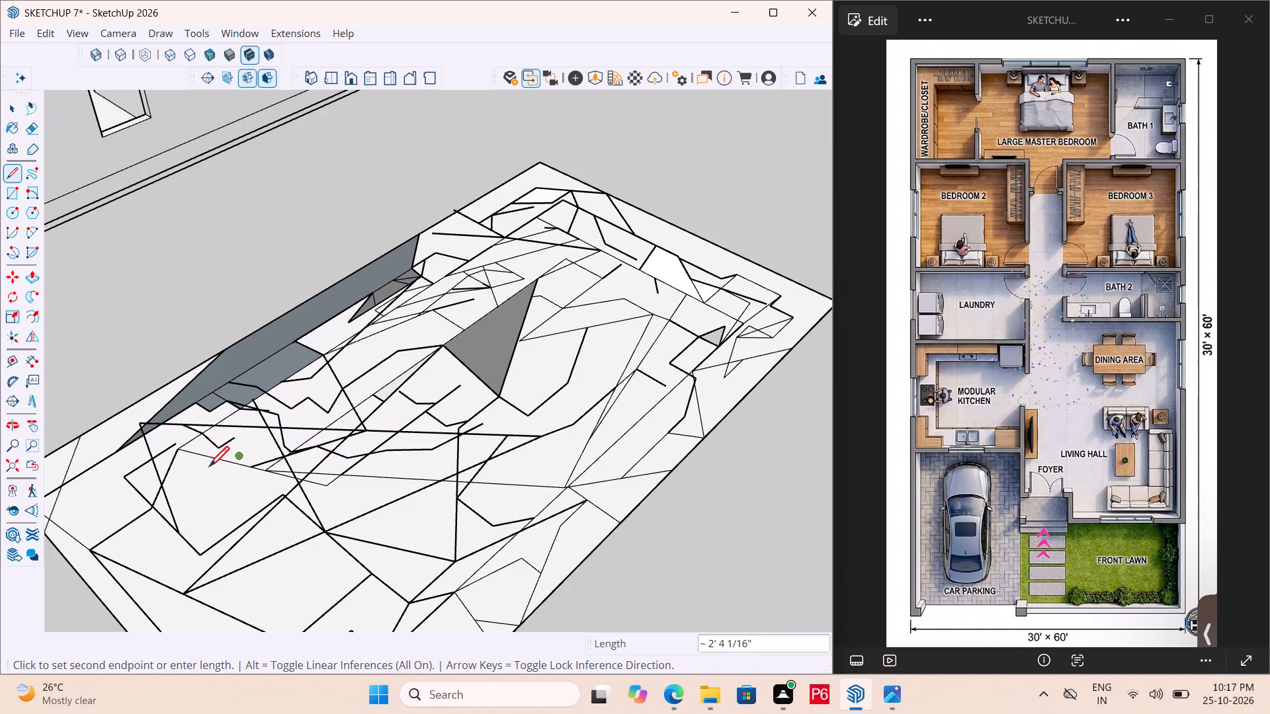
{"action": "left_click_drag", "start_coordinate": [209, 469], "coordinate": [196, 470]}
{"action": "left_click", "coordinate": [194, 470]}
{"action": "left_click", "coordinate": [189, 476]}
{"action": "left_click_drag", "start_coordinate": [189, 479], "coordinate": [194, 481]}
{"action": "left_click_drag", "start_coordinate": [199, 483], "coordinate": [207, 486]}
{"action": "left_click_drag", "start_coordinate": [232, 491], "coordinate": [249, 499]}
{"action": "left_click", "coordinate": [250, 506]}
{"action": "left_click_drag", "start_coordinate": [244, 515], "coordinate": [222, 526]}
{"action": "left_click", "coordinate": [220, 527]}
{"action": "left_click", "coordinate": [213, 530]}
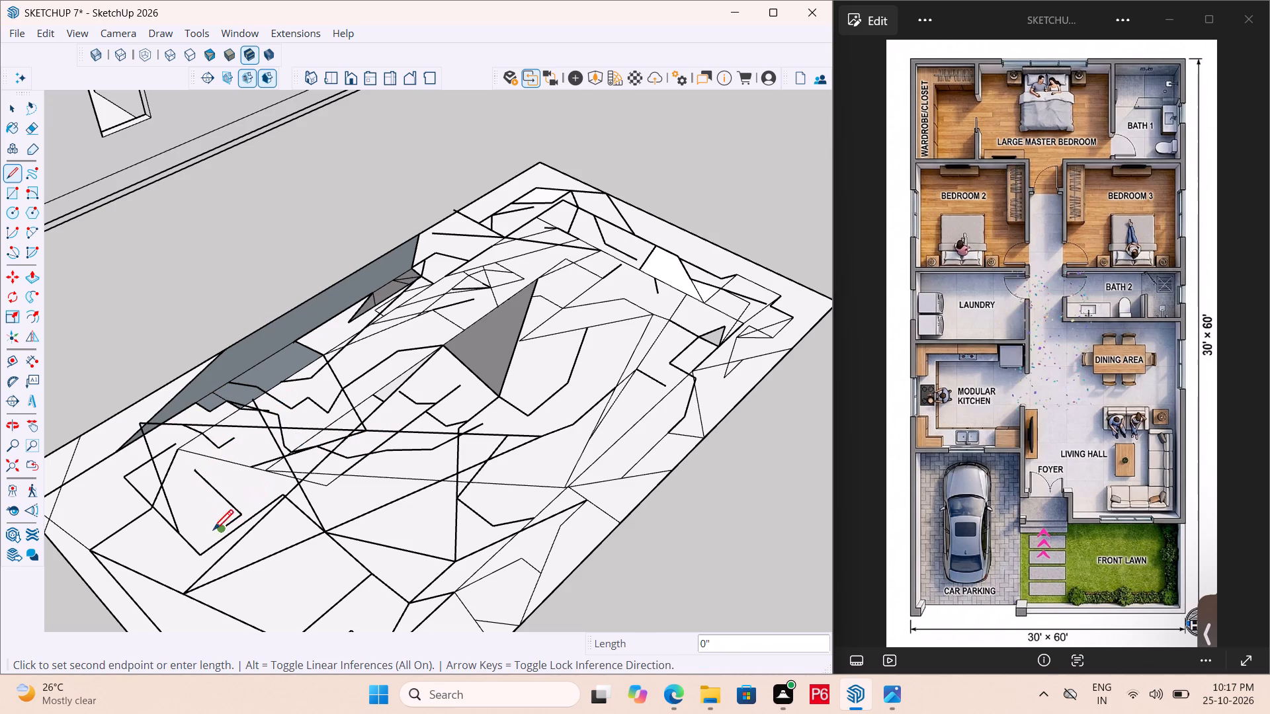
Draw connected lines from the four-sided outline's lower corner to the line junction near the rectangle's centre.
{"action": "left_click_drag", "start_coordinate": [213, 535], "coordinate": [220, 539]}
{"action": "left_click_drag", "start_coordinate": [226, 541], "coordinate": [243, 544]}
{"action": "left_click_drag", "start_coordinate": [253, 544], "coordinate": [281, 547]}
{"action": "left_click_drag", "start_coordinate": [283, 546], "coordinate": [304, 546]}
{"action": "left_click_drag", "start_coordinate": [310, 545], "coordinate": [320, 536]}
{"action": "left_click_drag", "start_coordinate": [325, 530], "coordinate": [327, 520]}
{"action": "left_click_drag", "start_coordinate": [336, 513], "coordinate": [347, 502]}
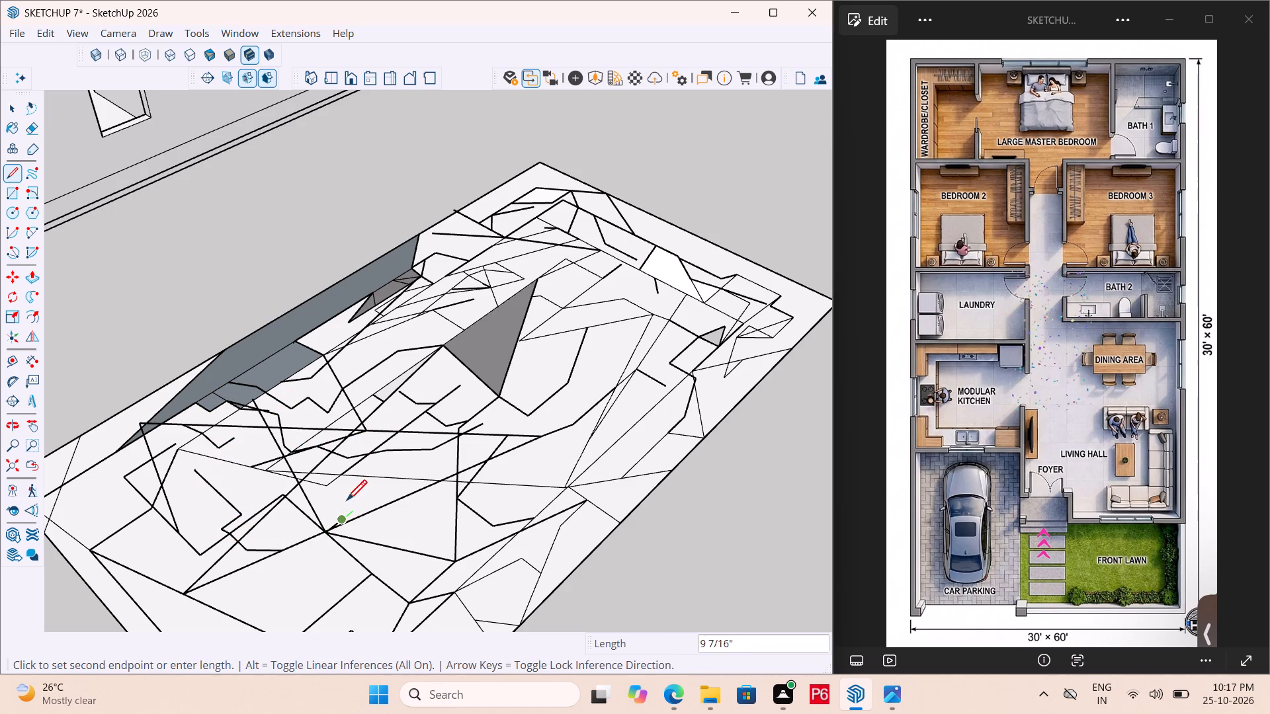
Draw a small hooked loop of short lines just above the line junction near the rectangle's centre.
{"action": "left_click_drag", "start_coordinate": [347, 502], "coordinate": [349, 499]}
{"action": "left_click_drag", "start_coordinate": [349, 499], "coordinate": [344, 493]}
{"action": "left_click_drag", "start_coordinate": [341, 491], "coordinate": [348, 489]}
{"action": "left_click_drag", "start_coordinate": [353, 487], "coordinate": [366, 487]}
{"action": "left_click", "coordinate": [366, 487]}
{"action": "left_click_drag", "start_coordinate": [368, 495], "coordinate": [359, 506]}
{"action": "left_click", "coordinate": [354, 509]}
{"action": "left_click_drag", "start_coordinate": [352, 517], "coordinate": [362, 518]}
Continue the line from the small loop around toward the long crossing line below the grey triangle.
{"action": "left_click_drag", "start_coordinate": [363, 518], "coordinate": [379, 520]}
{"action": "left_click_drag", "start_coordinate": [382, 520], "coordinate": [398, 523]}
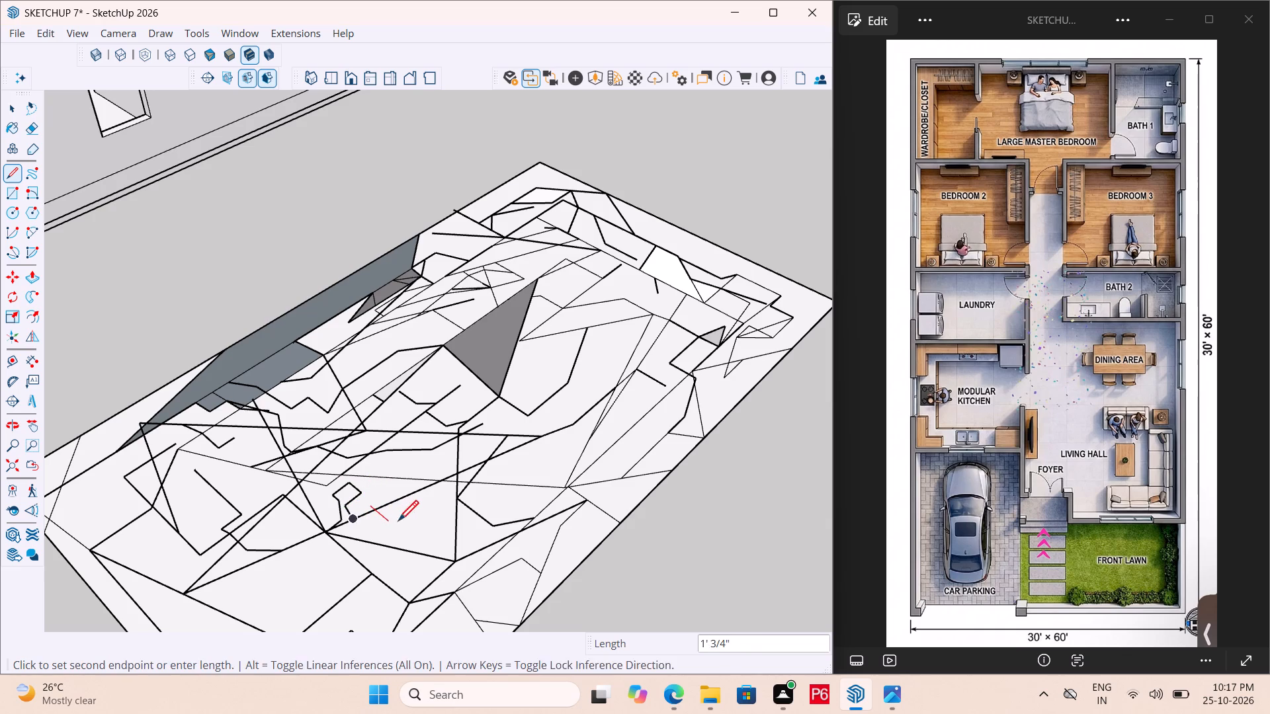
{"action": "left_click_drag", "start_coordinate": [398, 523], "coordinate": [400, 522]}
{"action": "left_click_drag", "start_coordinate": [400, 522], "coordinate": [413, 513]}
{"action": "left_click_drag", "start_coordinate": [415, 509], "coordinate": [435, 498]}
{"action": "left_click_drag", "start_coordinate": [435, 498], "coordinate": [437, 491]}
{"action": "left_click_drag", "start_coordinate": [437, 491], "coordinate": [437, 466]}
{"action": "left_click_drag", "start_coordinate": [437, 466], "coordinate": [432, 448]}
{"action": "left_click", "coordinate": [421, 445]}
{"action": "left_click", "coordinate": [417, 436]}
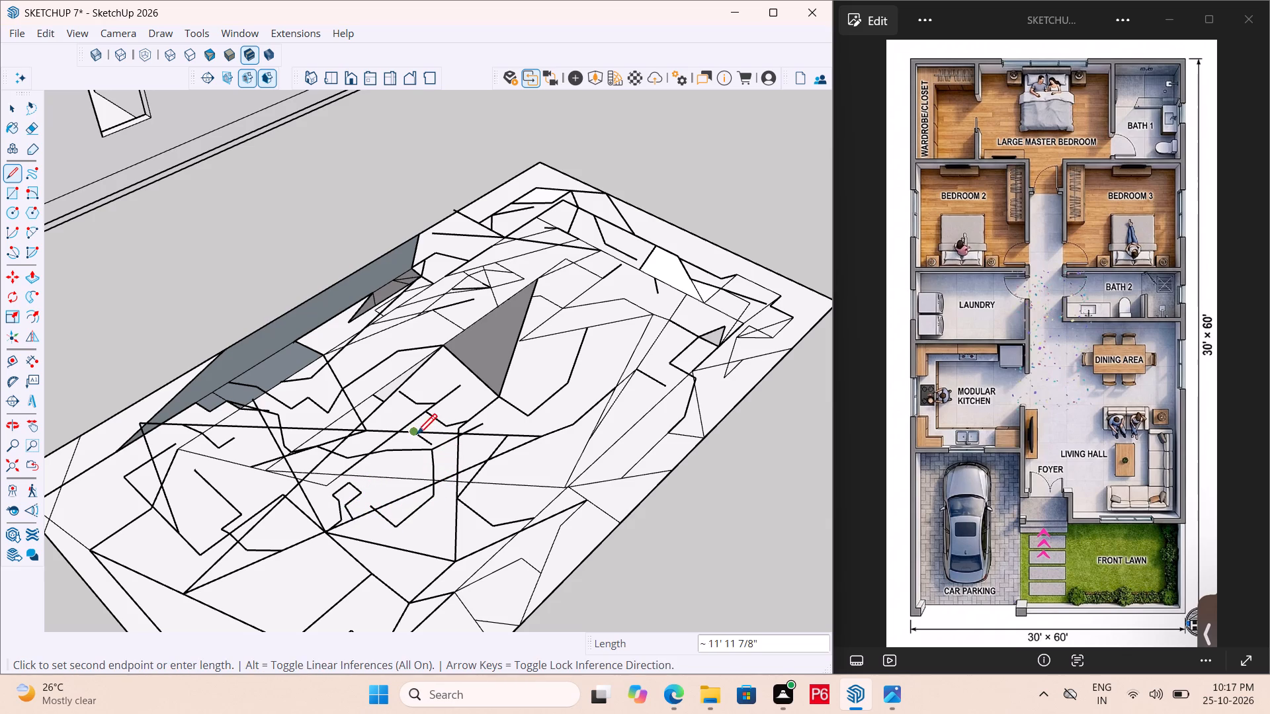
Draw short lines from the long crossing line up toward the grey triangle's side facing the dark upright face.
{"action": "left_click_drag", "start_coordinate": [411, 430], "coordinate": [407, 420]}
{"action": "left_click", "coordinate": [402, 414]}
{"action": "left_click", "coordinate": [402, 403]}
{"action": "double_click", "coordinate": [400, 389]}
{"action": "left_click_drag", "start_coordinate": [396, 375], "coordinate": [403, 366]}
{"action": "left_click", "coordinate": [404, 364]}
{"action": "left_click", "coordinate": [411, 357]}
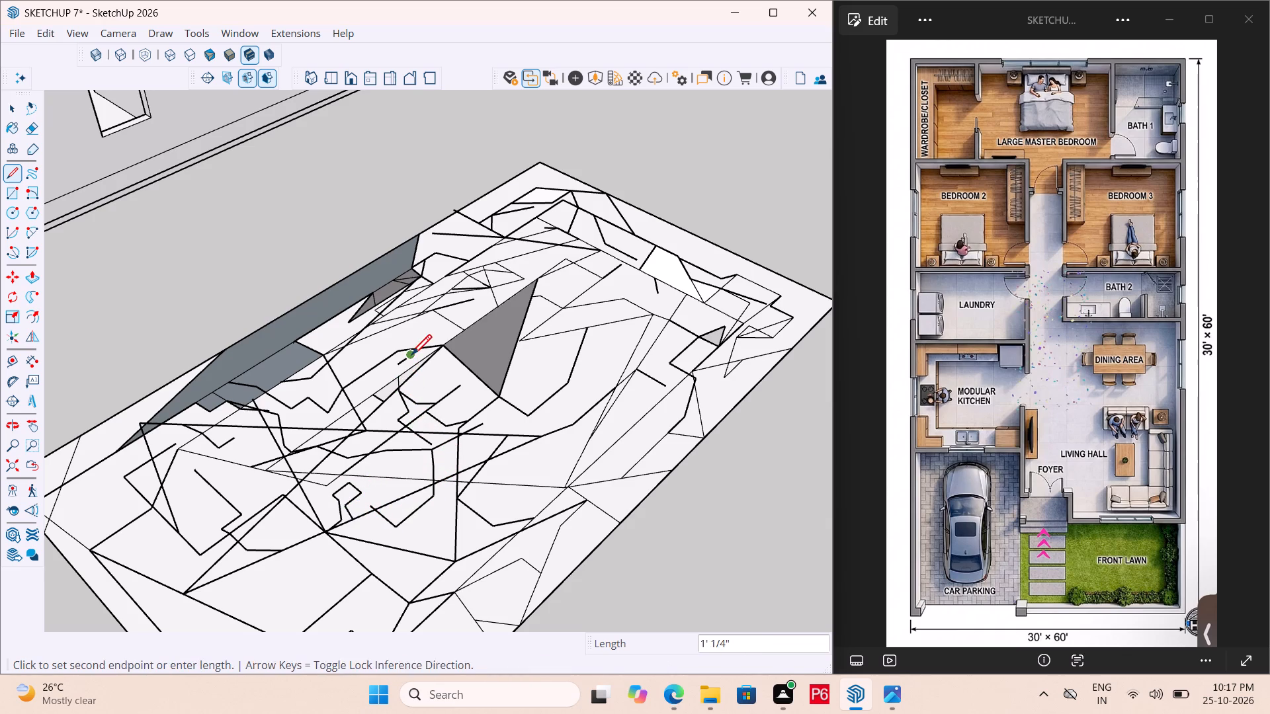
Draw a chain of short lines from beside the grey triangle's near corner around to its pointed tip.
{"action": "left_click", "coordinate": [416, 342]}
{"action": "left_click", "coordinate": [418, 335]}
{"action": "left_click_drag", "start_coordinate": [419, 333], "coordinate": [426, 322]}
{"action": "left_click_drag", "start_coordinate": [432, 312], "coordinate": [444, 305]}
{"action": "left_click_drag", "start_coordinate": [449, 302], "coordinate": [470, 294]}
{"action": "left_click_drag", "start_coordinate": [480, 292], "coordinate": [495, 288]}
{"action": "left_click_drag", "start_coordinate": [501, 287], "coordinate": [513, 283]}
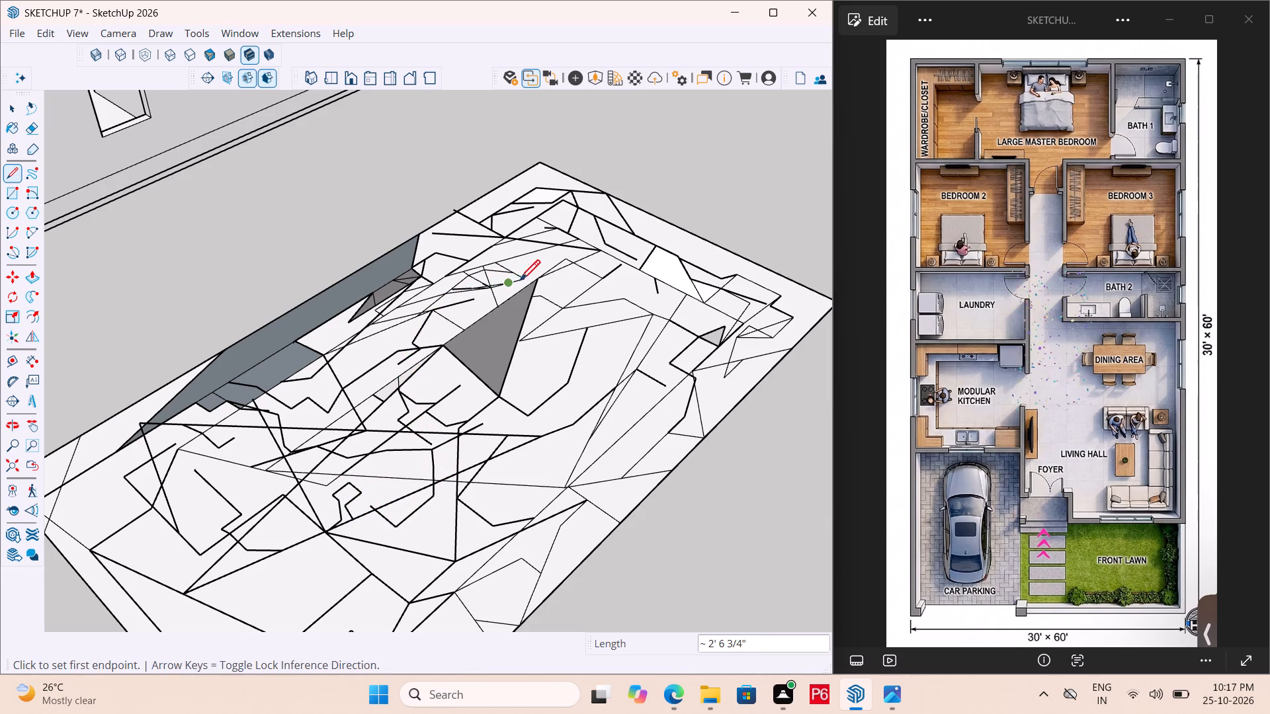
{"action": "left_click_drag", "start_coordinate": [525, 282], "coordinate": [536, 283]}
Continue short lines from the grey triangle's tip toward the rectangle's far long edge and back beside the triangle.
{"action": "left_click", "coordinate": [548, 284]}
{"action": "left_click", "coordinate": [564, 288]}
{"action": "left_click_drag", "start_coordinate": [575, 290], "coordinate": [592, 290]}
{"action": "left_click", "coordinate": [599, 294]}
{"action": "left_click_drag", "start_coordinate": [605, 302], "coordinate": [608, 310]}
{"action": "left_click_drag", "start_coordinate": [611, 319], "coordinate": [624, 328]}
{"action": "left_click", "coordinate": [629, 331]}
{"action": "left_click_drag", "start_coordinate": [641, 342], "coordinate": [669, 352]}
{"action": "left_click", "coordinate": [669, 354]}
{"action": "left_click", "coordinate": [568, 352]}
{"action": "left_click", "coordinate": [539, 329]}
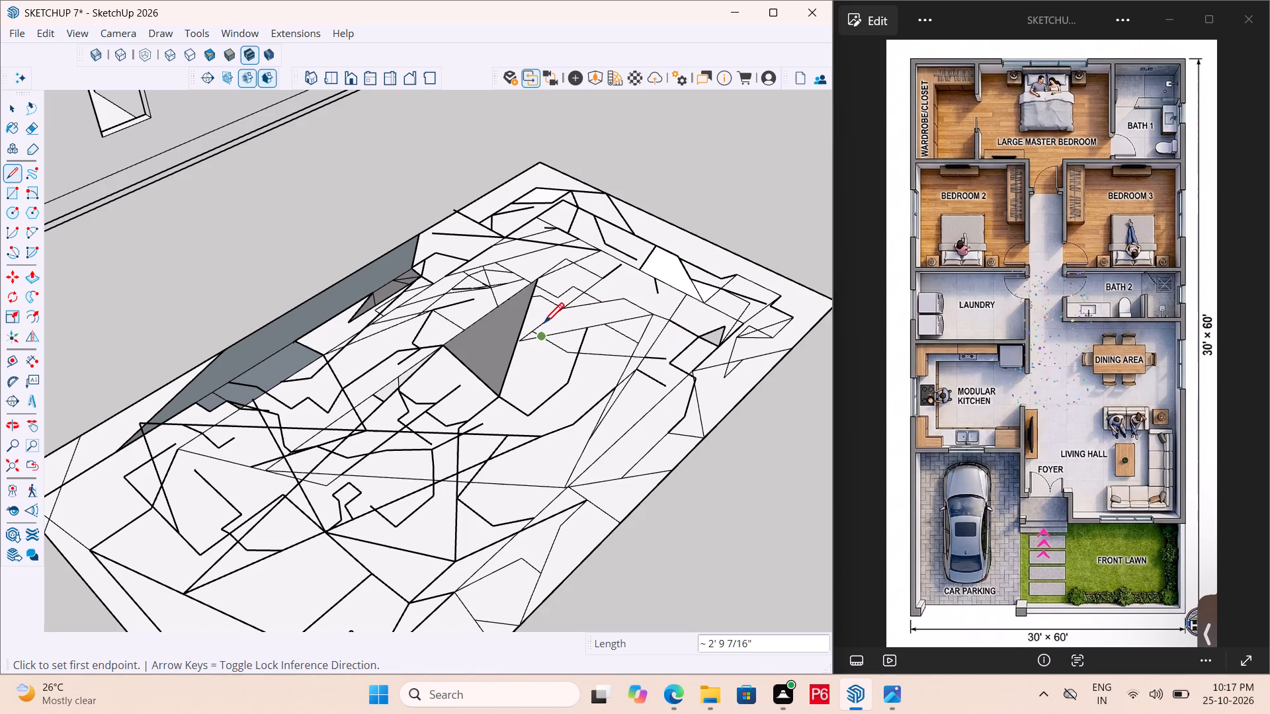
Draw zigzag lines across the area between the grey triangle and the small white face.
{"action": "left_click", "coordinate": [592, 286]}
{"action": "left_click", "coordinate": [595, 346]}
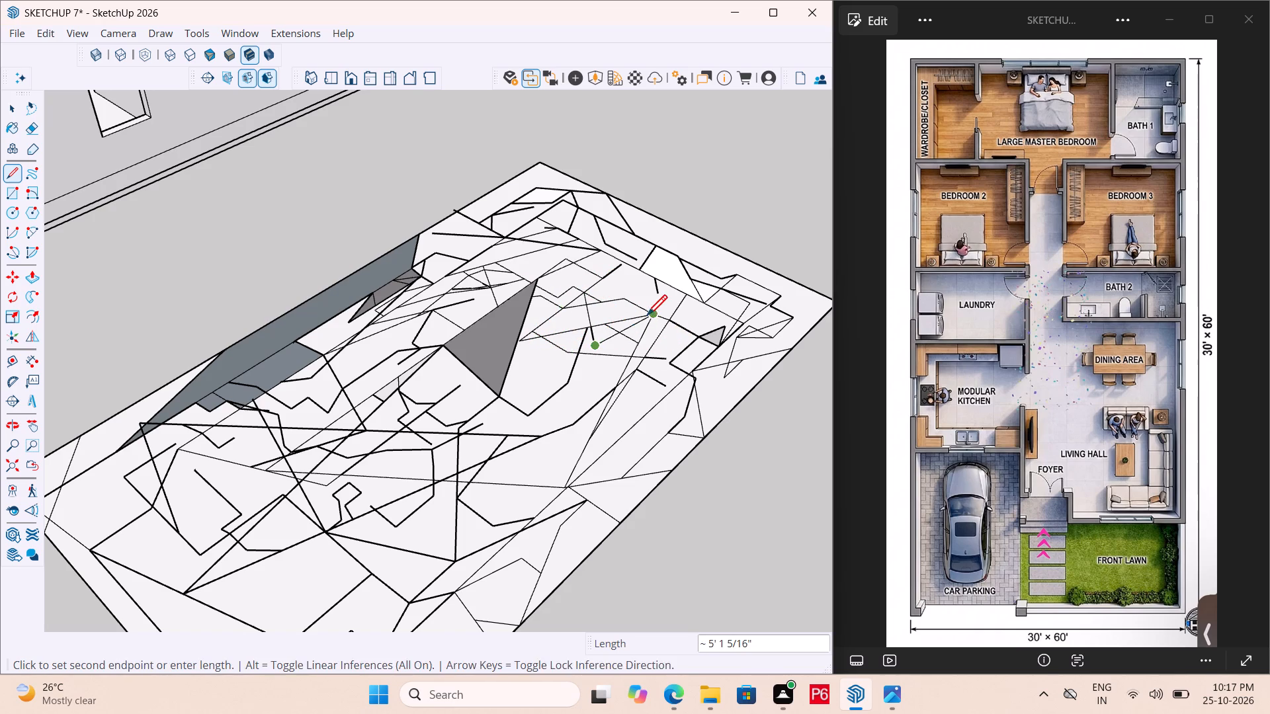
{"action": "left_click", "coordinate": [647, 317]}
{"action": "left_click", "coordinate": [648, 265]}
{"action": "left_click_drag", "start_coordinate": [605, 283], "coordinate": [616, 290]}
{"action": "left_click", "coordinate": [638, 304]}
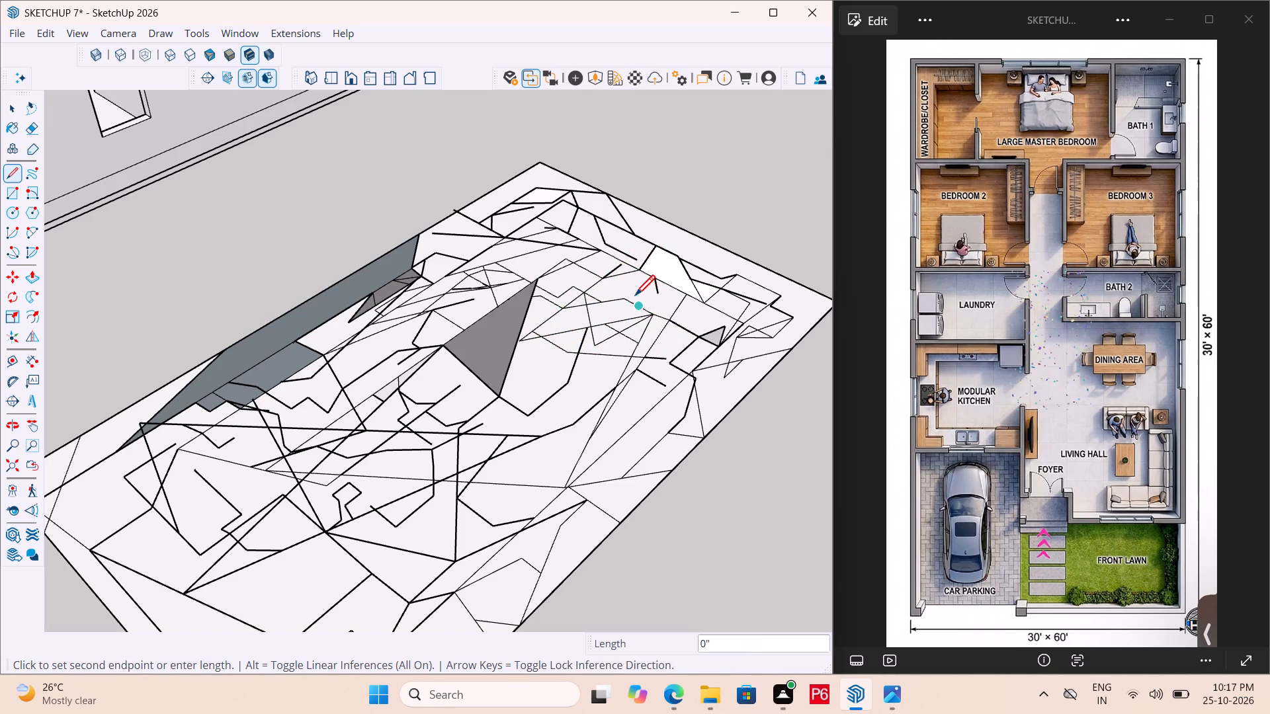
Draw several short crossing lines just below the small white face.
{"action": "left_click", "coordinate": [618, 272]}
{"action": "left_click", "coordinate": [632, 286]}
{"action": "left_click", "coordinate": [665, 294]}
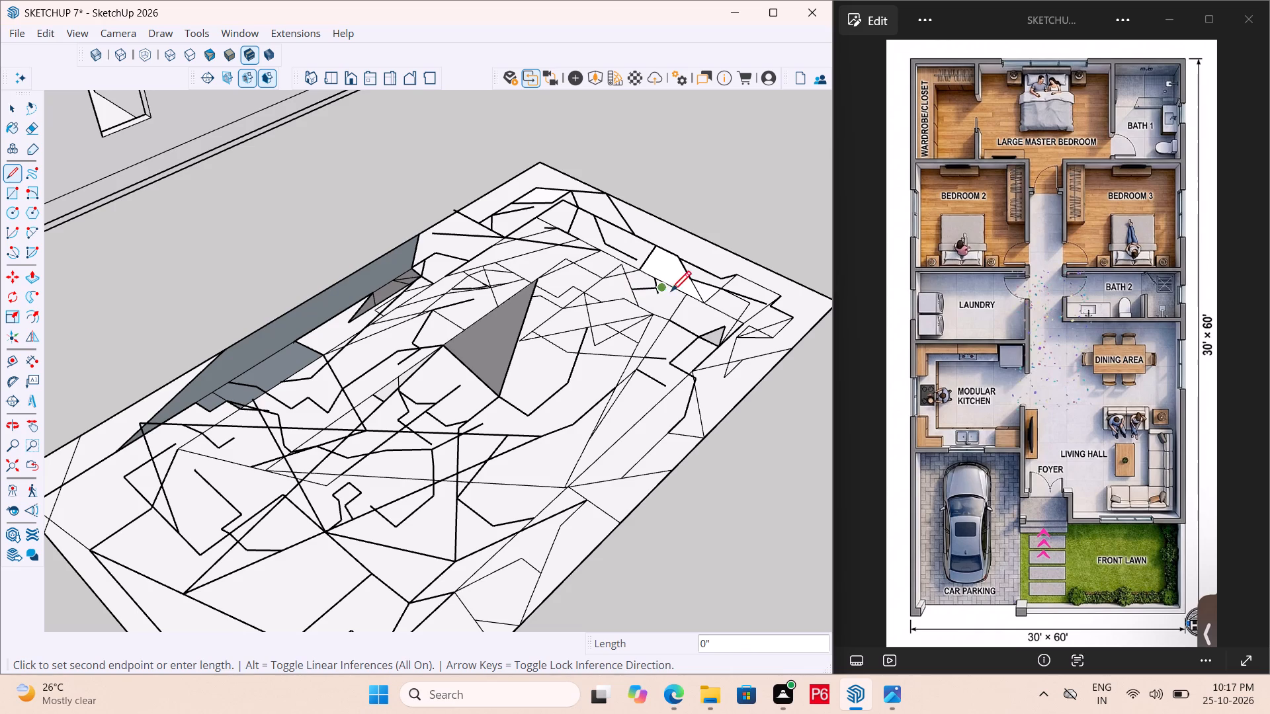
{"action": "left_click", "coordinate": [694, 296]}
{"action": "left_click", "coordinate": [636, 303]}
{"action": "left_click", "coordinate": [675, 303]}
{"action": "left_click", "coordinate": [680, 292]}
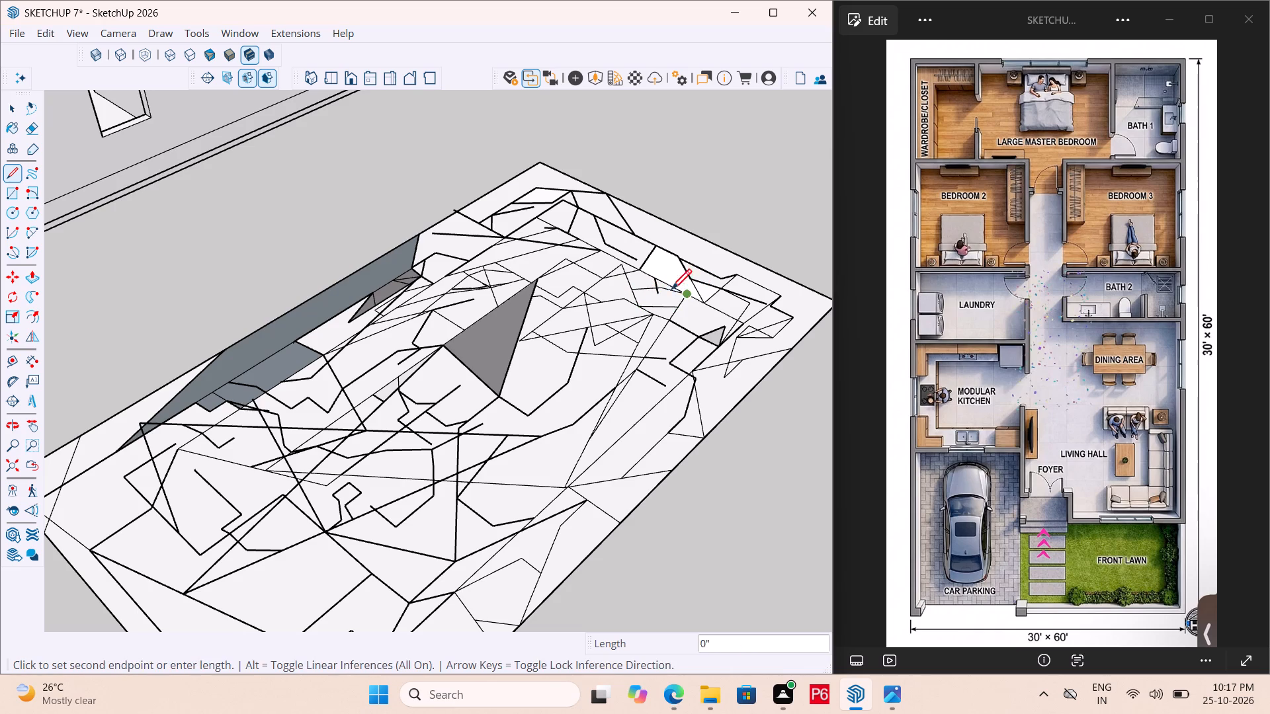
{"action": "left_click", "coordinate": [624, 294]}
{"action": "left_click", "coordinate": [620, 296]}
{"action": "left_click", "coordinate": [673, 302]}
Add a dense cluster of short crossing lines between the grey triangle's tip and the small white face.
{"action": "left_click", "coordinate": [624, 282]}
{"action": "left_click", "coordinate": [625, 282]}
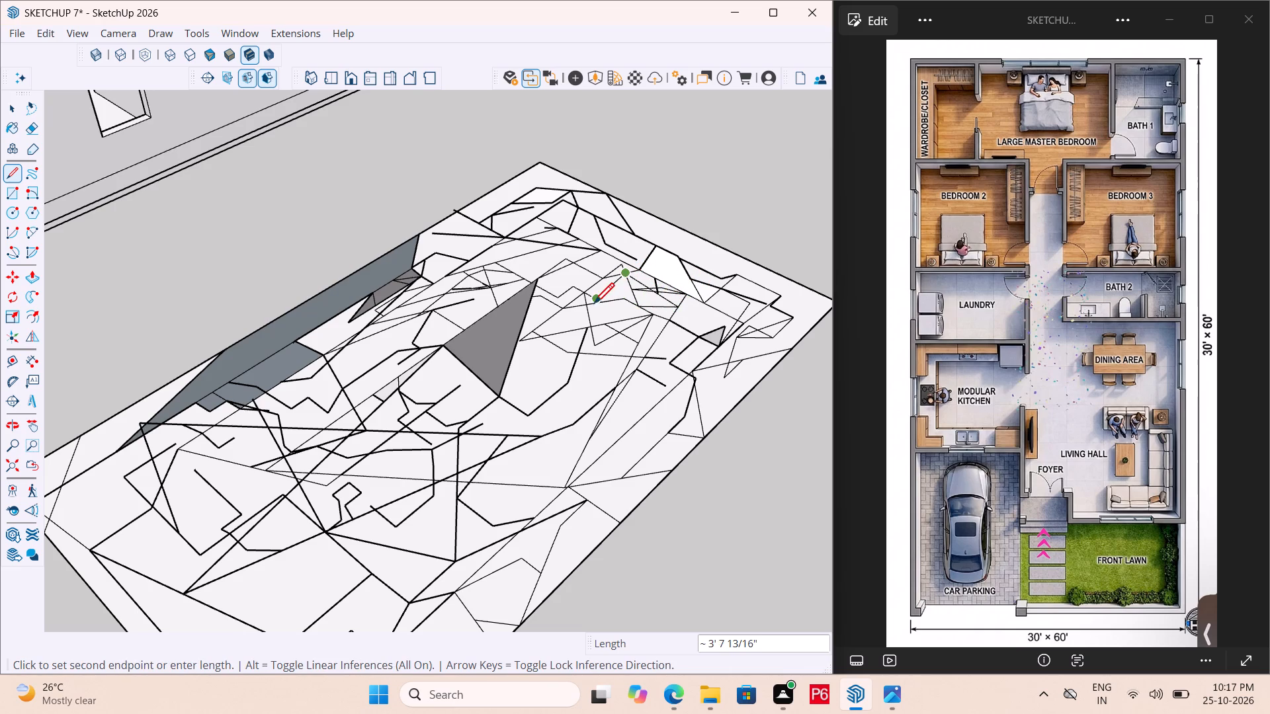
{"action": "left_click", "coordinate": [594, 305]}
{"action": "left_click", "coordinate": [620, 290]}
{"action": "left_click", "coordinate": [607, 272]}
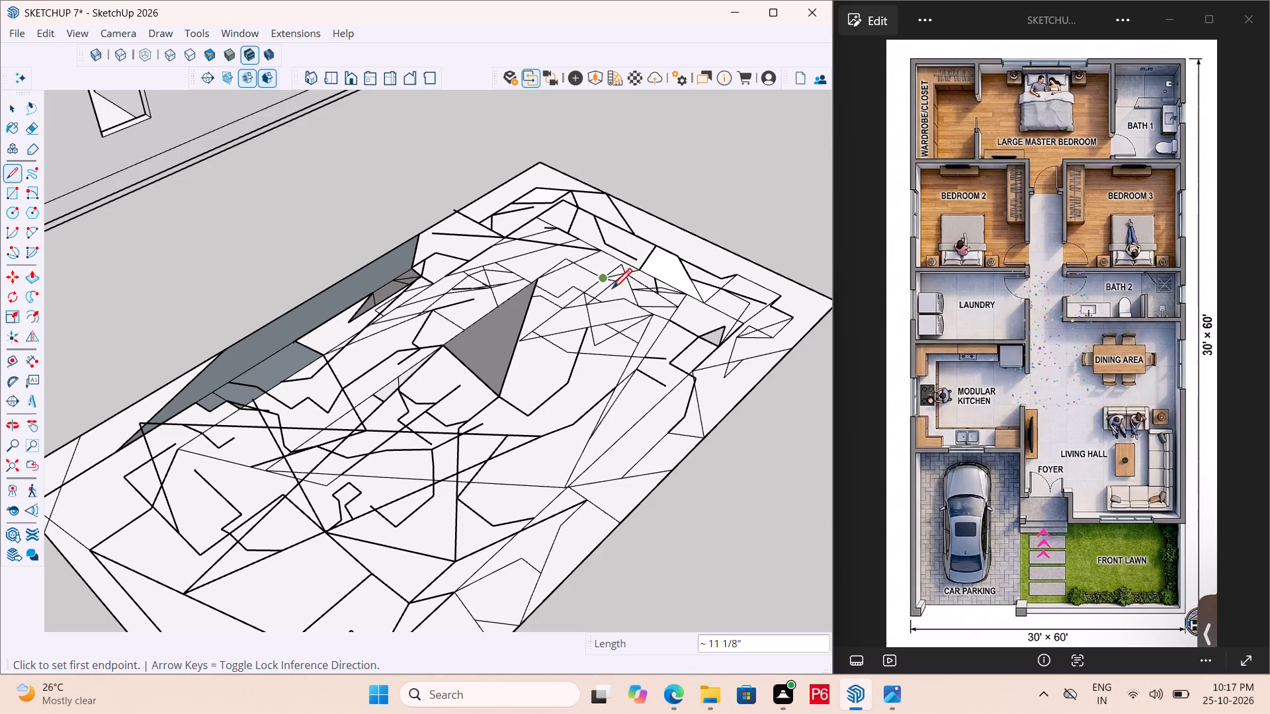
{"action": "left_click_drag", "start_coordinate": [613, 294], "coordinate": [621, 299]}
{"action": "left_click", "coordinate": [630, 290]}
{"action": "left_click", "coordinate": [597, 276]}
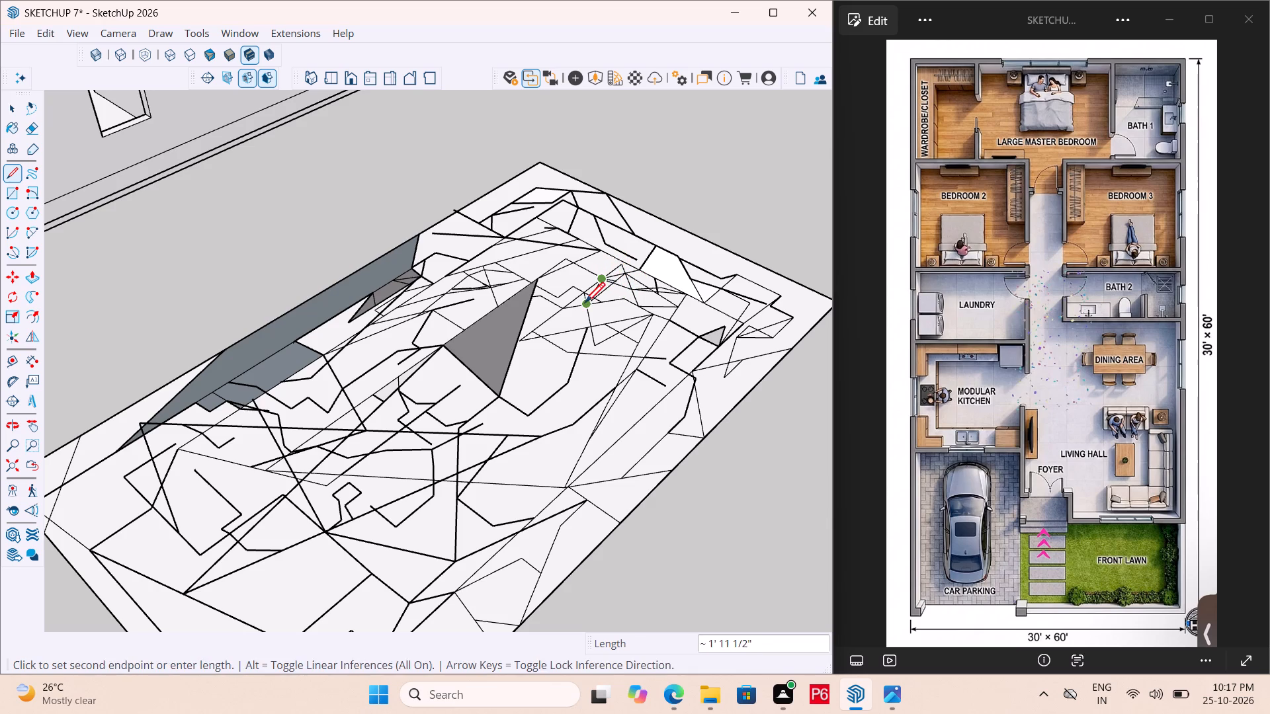
{"action": "left_click", "coordinate": [585, 305]}
{"action": "left_click_drag", "start_coordinate": [621, 313], "coordinate": [614, 293]}
{"action": "left_click", "coordinate": [607, 283]}
{"action": "left_click", "coordinate": [598, 288]}
{"action": "left_click", "coordinate": [616, 310]}
{"action": "left_click_drag", "start_coordinate": [599, 301], "coordinate": [608, 307]}
{"action": "left_click_drag", "start_coordinate": [618, 319], "coordinate": [581, 299]}
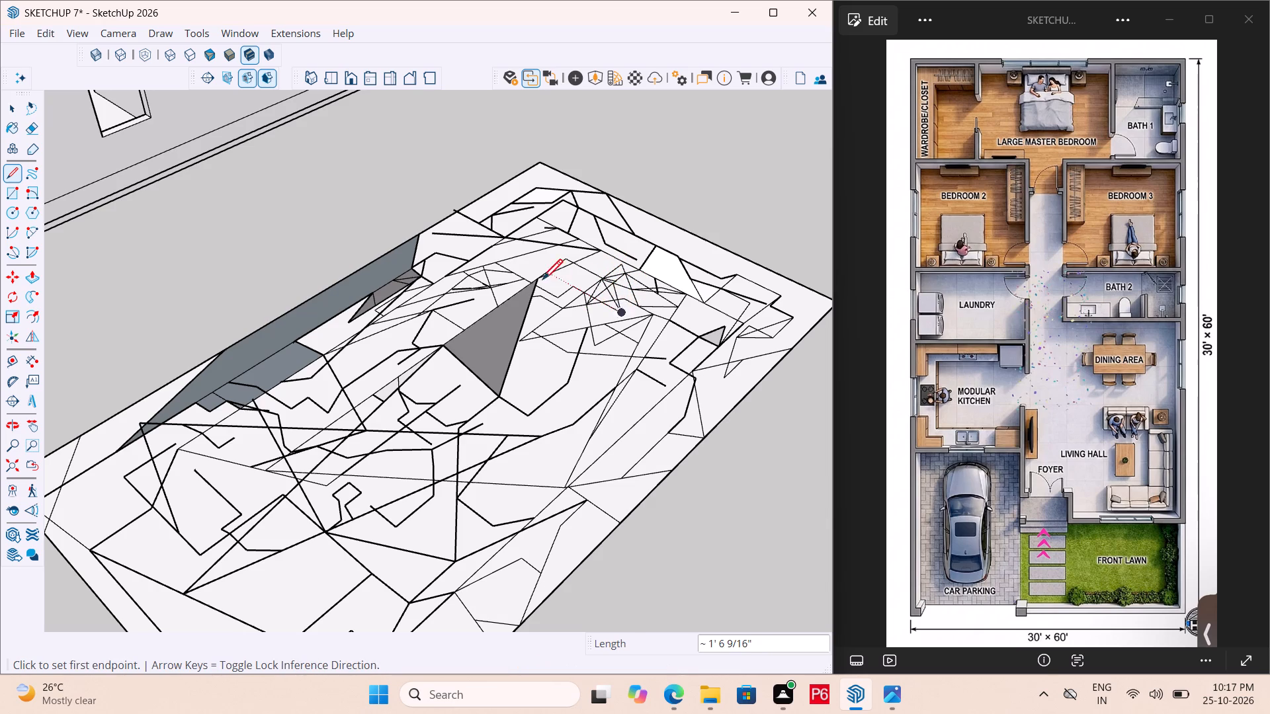
Draw lines between the line junction near the small loop and the lower corner of the outline beneath it.
{"action": "scroll", "coordinate": [513, 278], "scroll_direction": "down", "scroll_amount": 4}
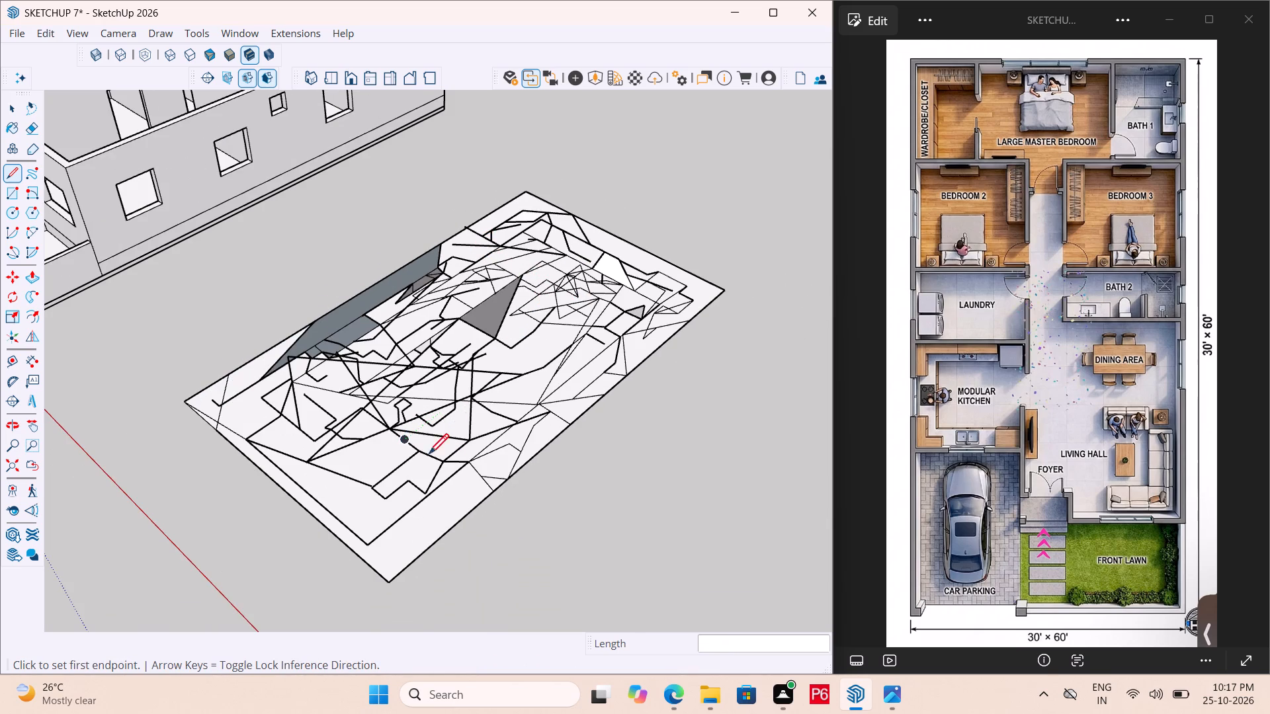
{"action": "left_click", "coordinate": [375, 481]}
{"action": "left_click", "coordinate": [386, 428]}
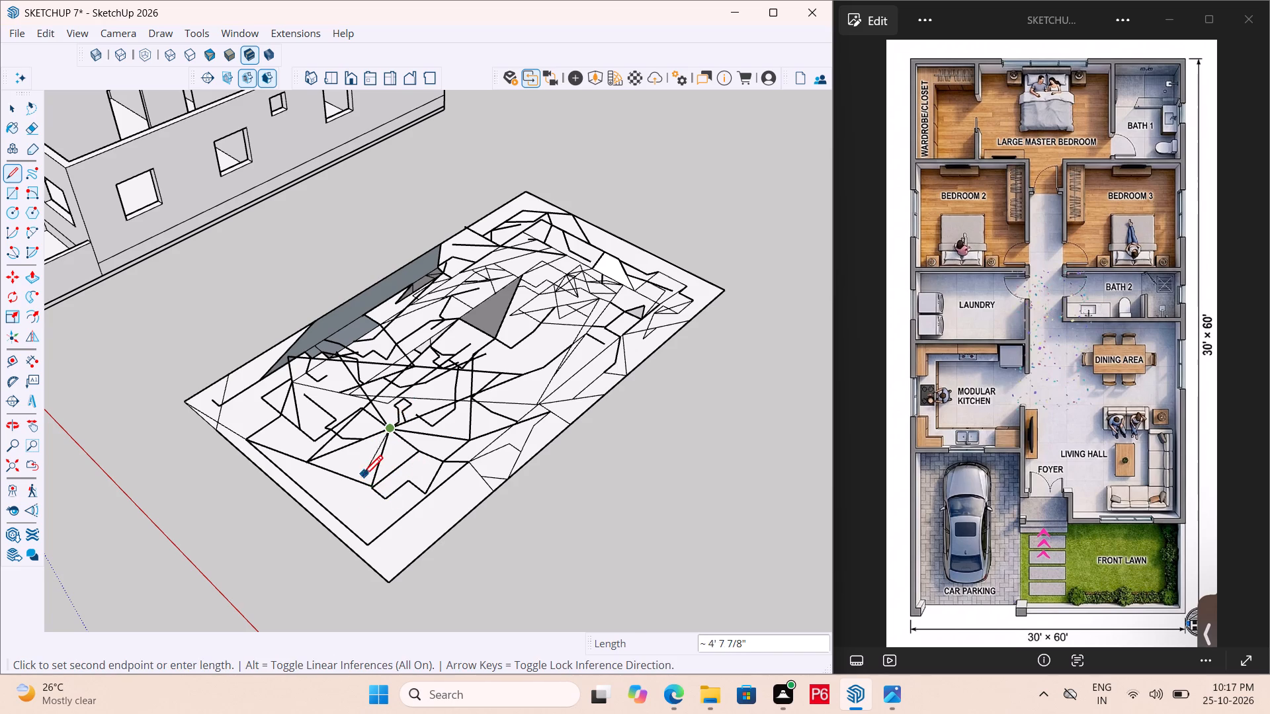
{"action": "left_click_drag", "start_coordinate": [372, 487], "coordinate": [368, 478]}
{"action": "left_click", "coordinate": [354, 452]}
Crisscross the wedge between the line junction and the outline's lower corner with short lines.
{"action": "left_click_drag", "start_coordinate": [378, 487], "coordinate": [368, 459]}
{"action": "left_click_drag", "start_coordinate": [360, 437], "coordinate": [351, 444]}
{"action": "left_click_drag", "start_coordinate": [337, 455], "coordinate": [360, 461]}
{"action": "left_click_drag", "start_coordinate": [368, 464], "coordinate": [355, 466]}
{"action": "left_click_drag", "start_coordinate": [333, 466], "coordinate": [339, 466]}
{"action": "left_click_drag", "start_coordinate": [356, 459], "coordinate": [357, 459]}
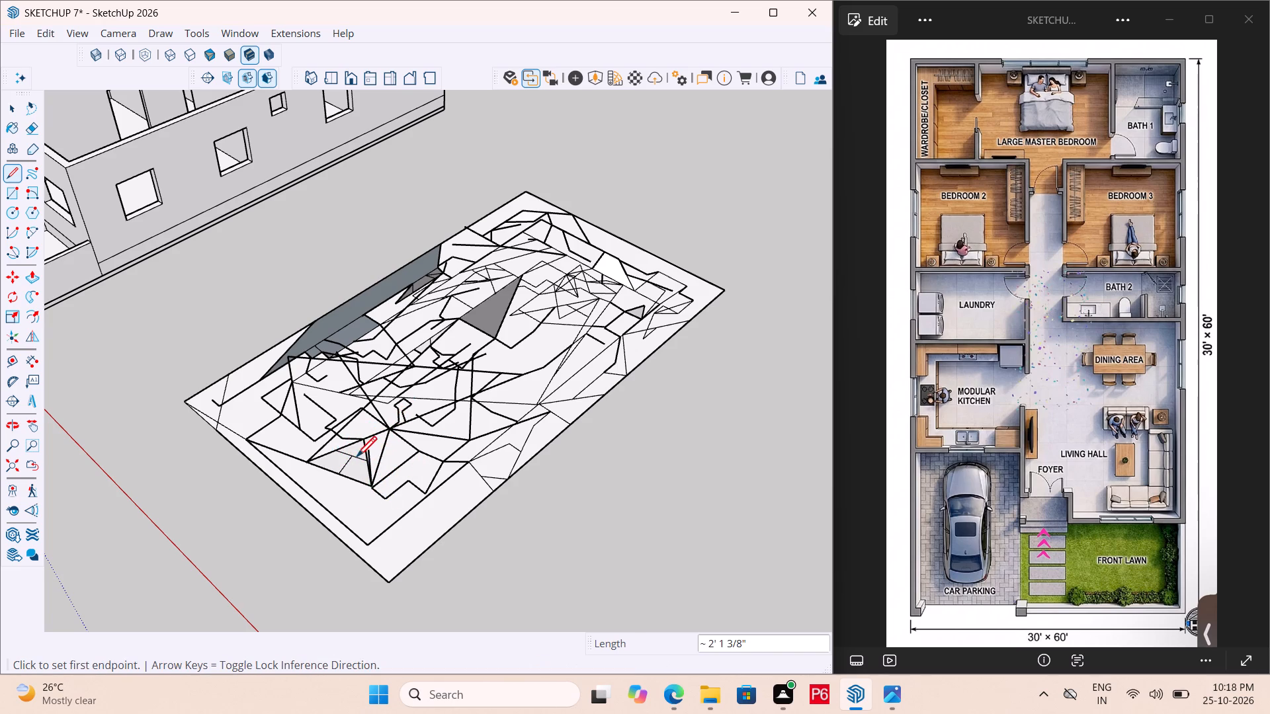
{"action": "left_click_drag", "start_coordinate": [357, 459], "coordinate": [357, 448]}
{"action": "left_click_drag", "start_coordinate": [357, 446], "coordinate": [367, 442]}
{"action": "left_click_drag", "start_coordinate": [370, 441], "coordinate": [339, 459]}
{"action": "left_click_drag", "start_coordinate": [353, 459], "coordinate": [361, 448]}
{"action": "left_click", "coordinate": [362, 445]}
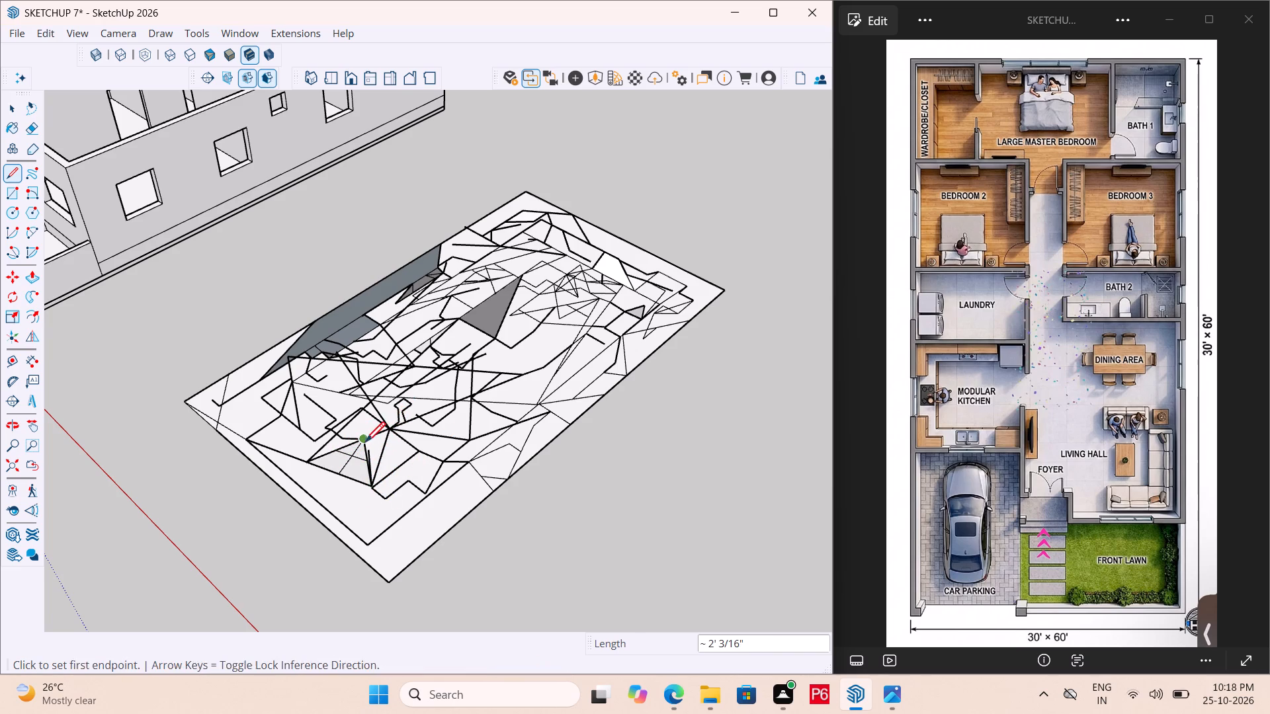
Draw short lines across the narrow gap directly below the line junction.
{"action": "left_click_drag", "start_coordinate": [368, 442], "coordinate": [381, 442]}
{"action": "left_click", "coordinate": [388, 442]}
{"action": "left_click", "coordinate": [376, 450]}
{"action": "left_click_drag", "start_coordinate": [368, 452], "coordinate": [378, 448]}
{"action": "left_click_drag", "start_coordinate": [389, 443], "coordinate": [392, 442]}
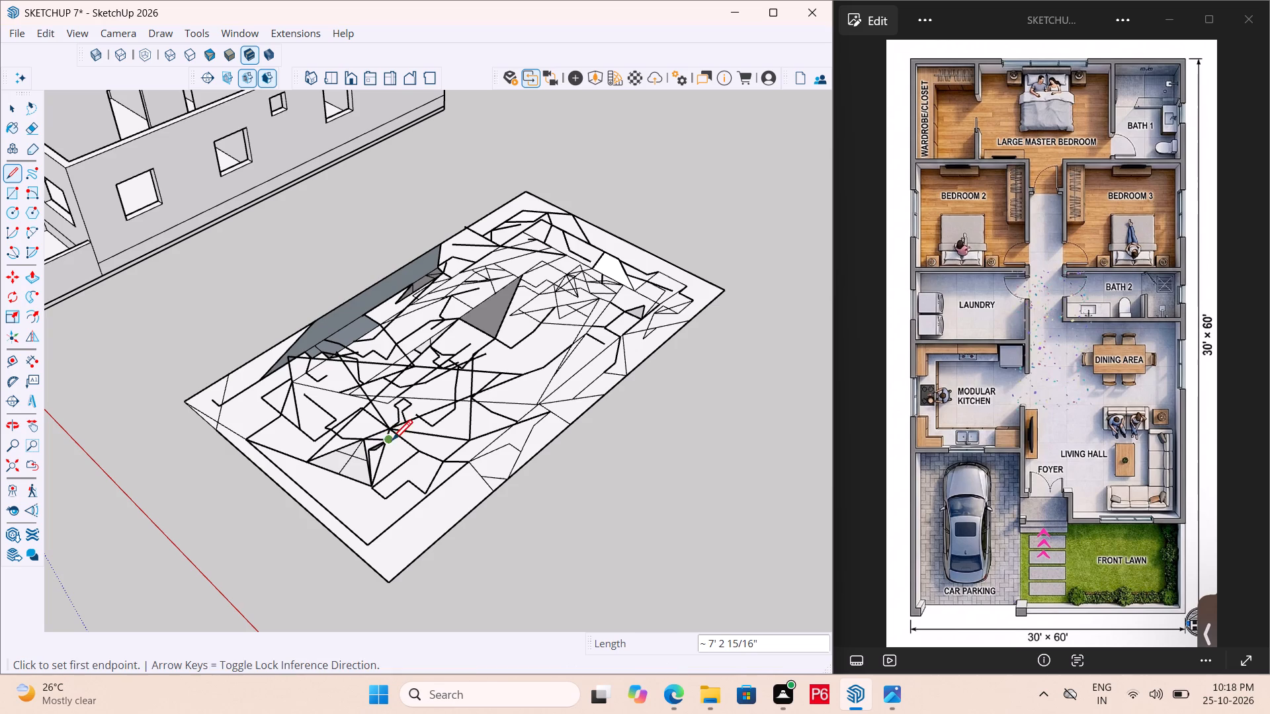
Continue zigzag lines from below the line junction to the stepped outline near the rectangle's front long edge.
{"action": "left_click_drag", "start_coordinate": [392, 442], "coordinate": [409, 457]}
{"action": "left_click_drag", "start_coordinate": [410, 457], "coordinate": [404, 461]}
{"action": "left_click_drag", "start_coordinate": [384, 462], "coordinate": [391, 463]}
{"action": "left_click", "coordinate": [400, 462]}
{"action": "left_click", "coordinate": [403, 471]}
{"action": "left_click_drag", "start_coordinate": [397, 477], "coordinate": [379, 477]}
{"action": "left_click_drag", "start_coordinate": [380, 474], "coordinate": [411, 481]}
{"action": "left_click_drag", "start_coordinate": [422, 483], "coordinate": [430, 481]}
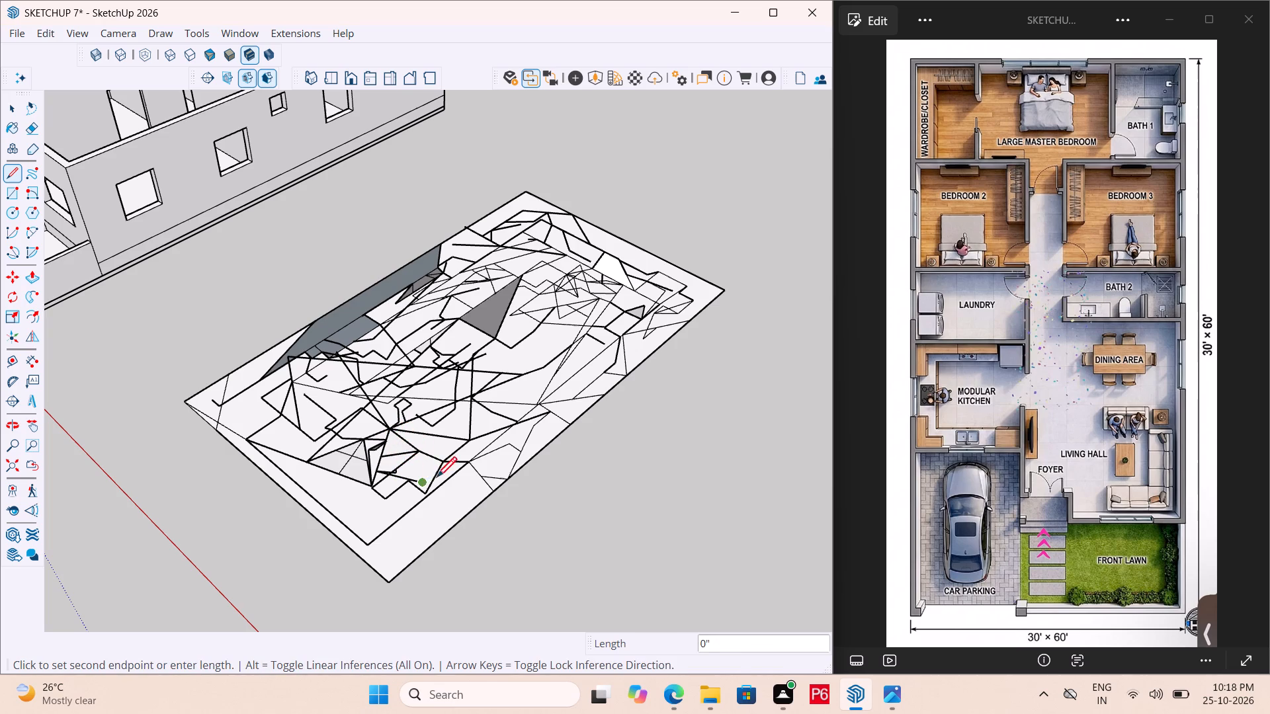
Draw short crossing lines around the stepped outline's pointed end, enclosing a small area there.
{"action": "left_click", "coordinate": [440, 479]}
{"action": "left_click_drag", "start_coordinate": [428, 469], "coordinate": [446, 499]}
{"action": "left_click", "coordinate": [439, 483]}
{"action": "left_click", "coordinate": [432, 481]}
{"action": "left_click_drag", "start_coordinate": [429, 457], "coordinate": [430, 464]}
{"action": "left_click_drag", "start_coordinate": [433, 463], "coordinate": [450, 457]}
{"action": "left_click", "coordinate": [461, 451]}
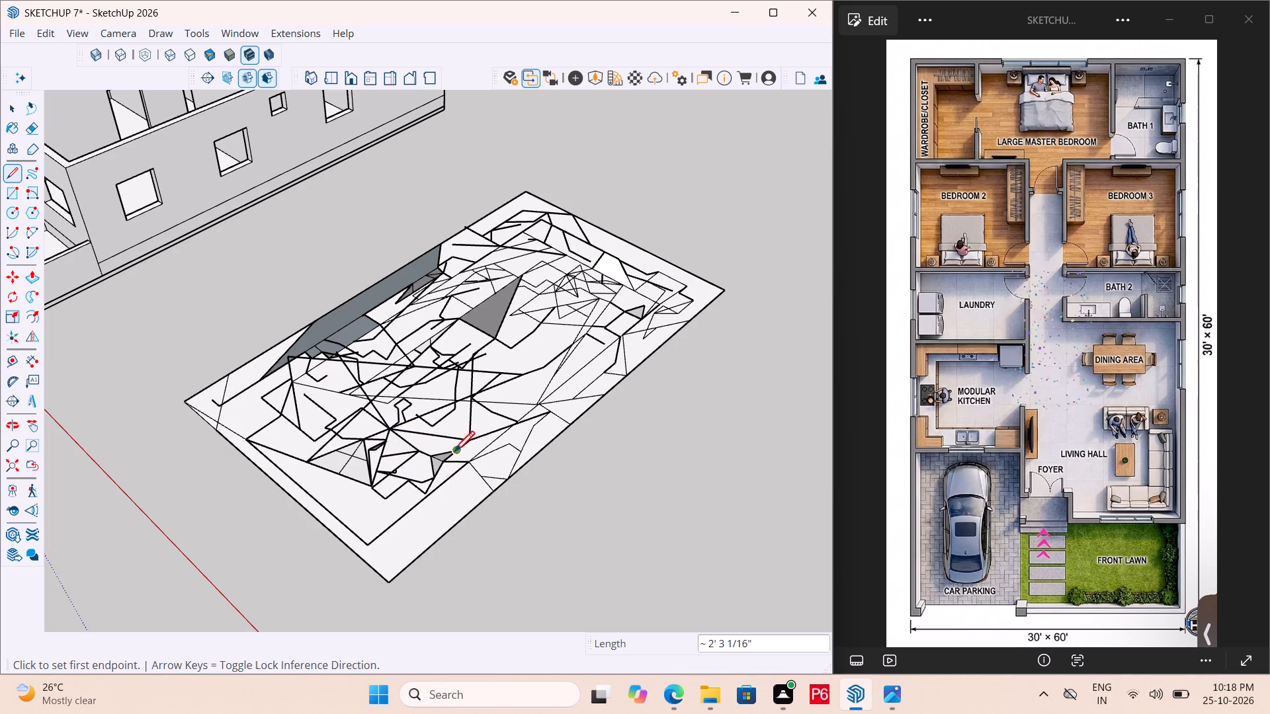
{"action": "left_click", "coordinate": [448, 453]}
Draw a chain of short lines from above the stepped outline's end toward the middle of the front long edge.
{"action": "left_click", "coordinate": [437, 440]}
{"action": "left_click_drag", "start_coordinate": [441, 440], "coordinate": [454, 438]}
{"action": "left_click", "coordinate": [458, 436]}
{"action": "left_click", "coordinate": [462, 428]}
{"action": "left_click_drag", "start_coordinate": [473, 424], "coordinate": [482, 425]}
{"action": "left_click", "coordinate": [488, 423]}
{"action": "left_click_drag", "start_coordinate": [501, 420], "coordinate": [505, 416]}
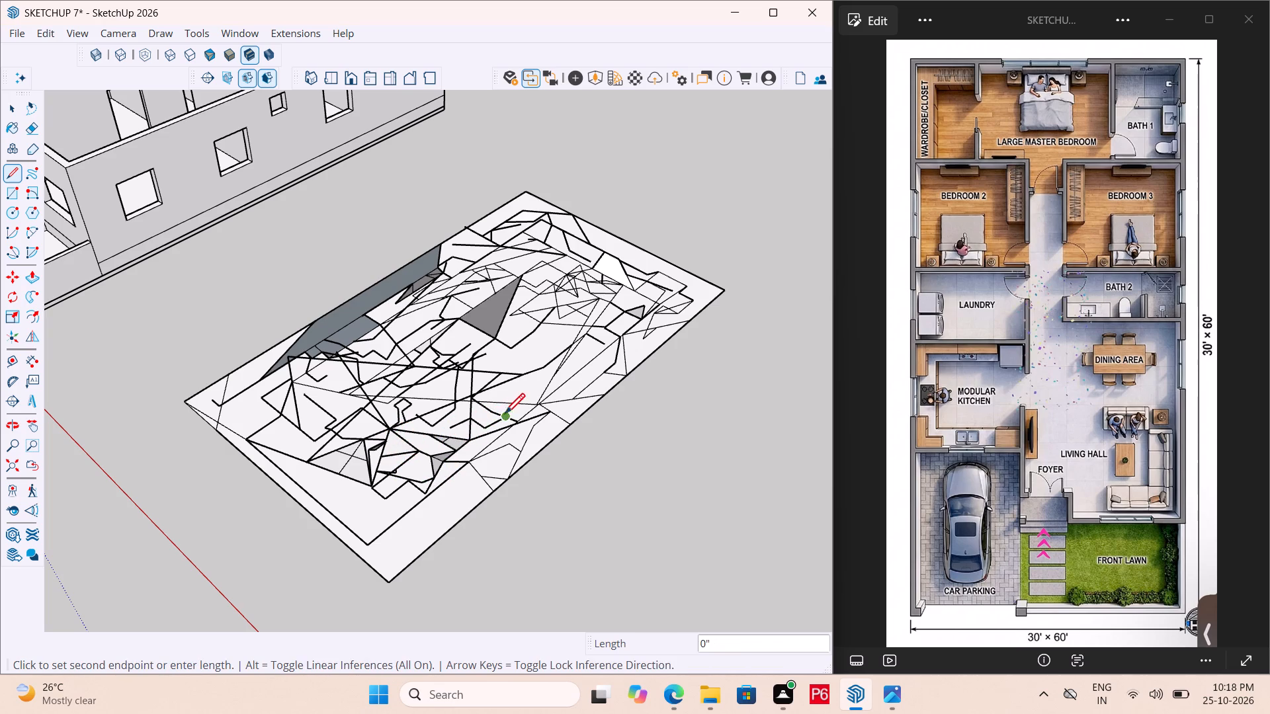
Continue the short zigzag lines past the long crossing line's end toward the thin lines beyond the grey triangle.
{"action": "left_click_drag", "start_coordinate": [505, 416], "coordinate": [506, 411]}
{"action": "left_click", "coordinate": [511, 403]}
{"action": "left_click", "coordinate": [509, 398]}
{"action": "left_click", "coordinate": [495, 391]}
{"action": "left_click_drag", "start_coordinate": [495, 387], "coordinate": [504, 385]}
{"action": "left_click_drag", "start_coordinate": [505, 385], "coordinate": [527, 385]}
{"action": "left_click", "coordinate": [537, 386]}
{"action": "left_click", "coordinate": [536, 393]}
{"action": "left_click_drag", "start_coordinate": [509, 394], "coordinate": [516, 391]}
{"action": "left_click", "coordinate": [523, 386]}
{"action": "left_click_drag", "start_coordinate": [542, 377], "coordinate": [548, 377]}
{"action": "left_click", "coordinate": [552, 374]}
{"action": "double_click", "coordinate": [552, 358]}
{"action": "left_click", "coordinate": [570, 347]}
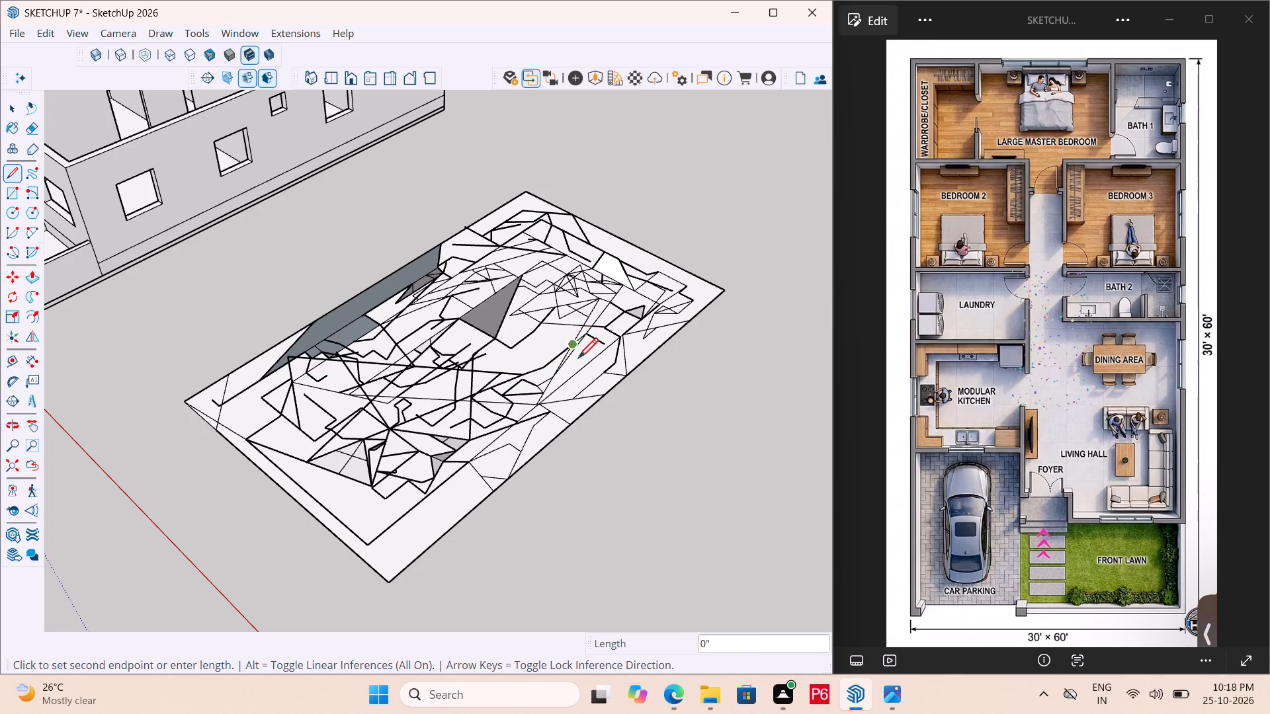
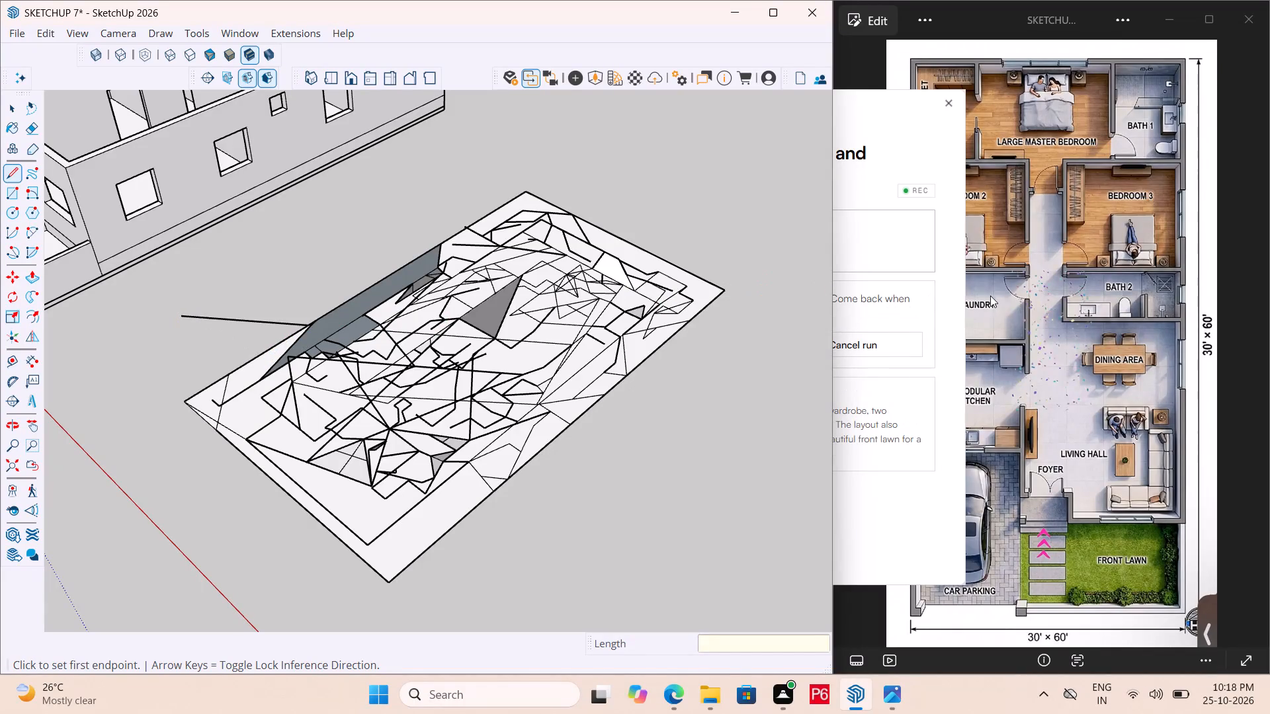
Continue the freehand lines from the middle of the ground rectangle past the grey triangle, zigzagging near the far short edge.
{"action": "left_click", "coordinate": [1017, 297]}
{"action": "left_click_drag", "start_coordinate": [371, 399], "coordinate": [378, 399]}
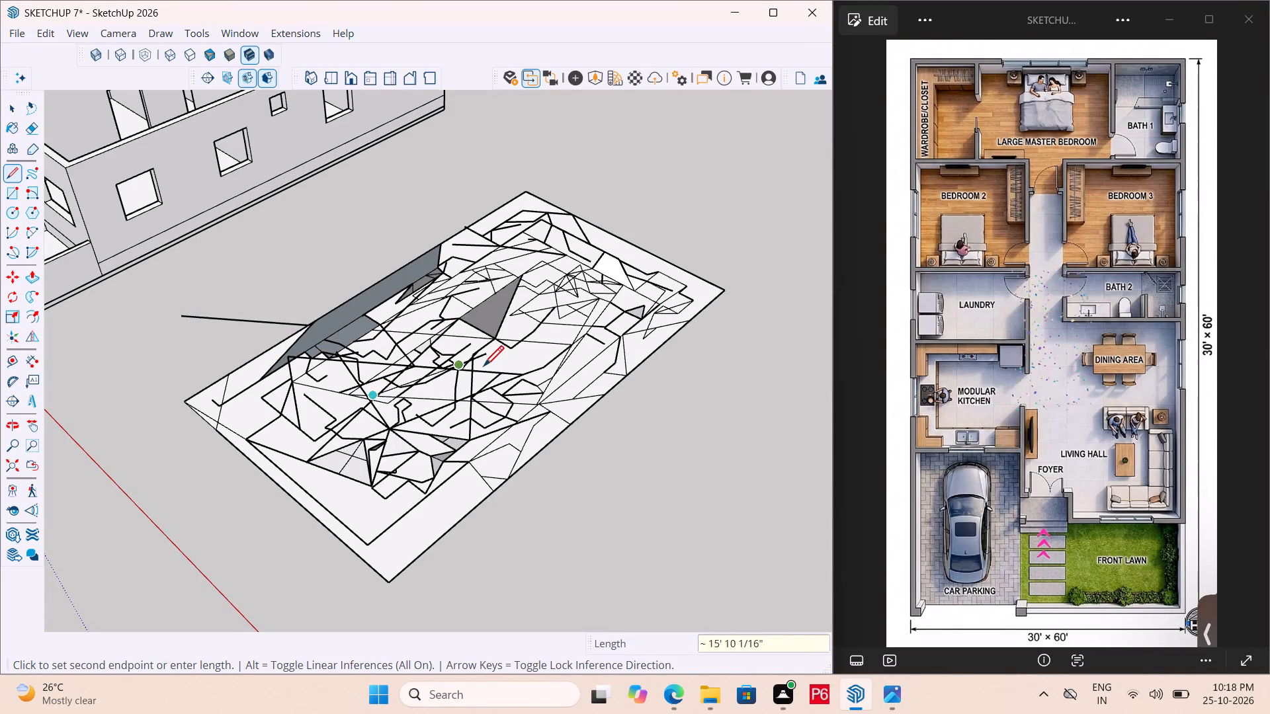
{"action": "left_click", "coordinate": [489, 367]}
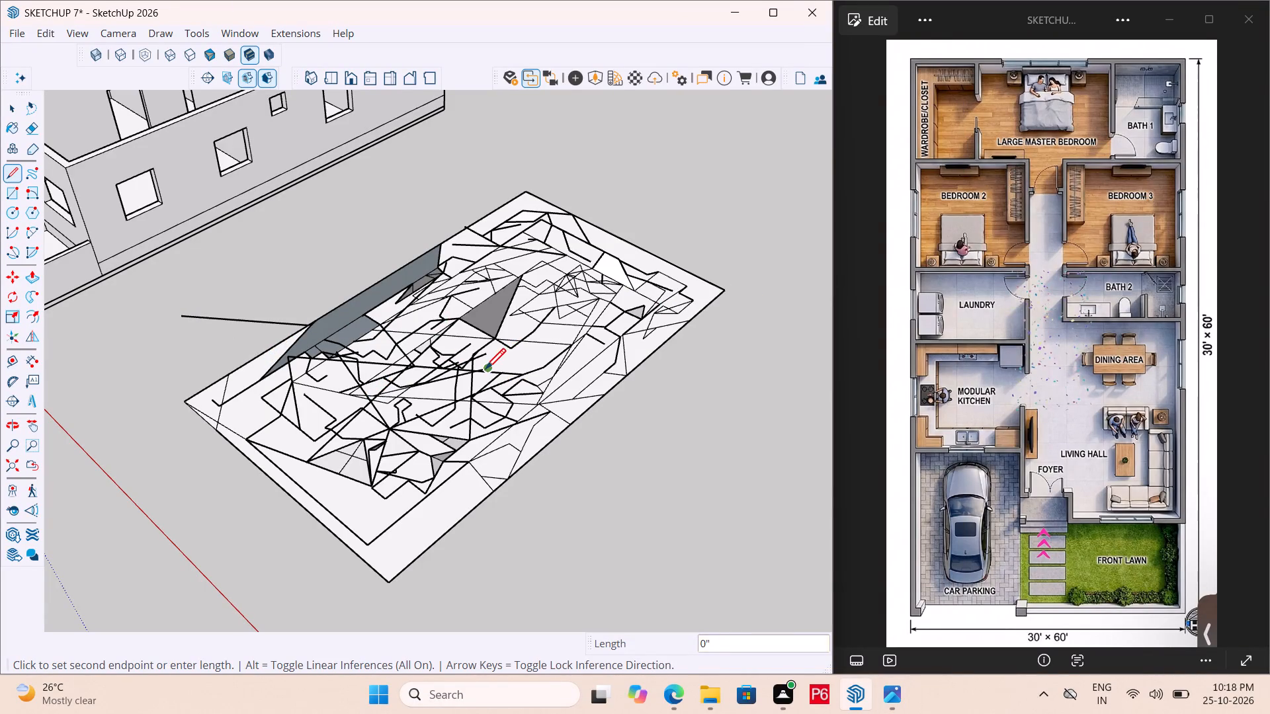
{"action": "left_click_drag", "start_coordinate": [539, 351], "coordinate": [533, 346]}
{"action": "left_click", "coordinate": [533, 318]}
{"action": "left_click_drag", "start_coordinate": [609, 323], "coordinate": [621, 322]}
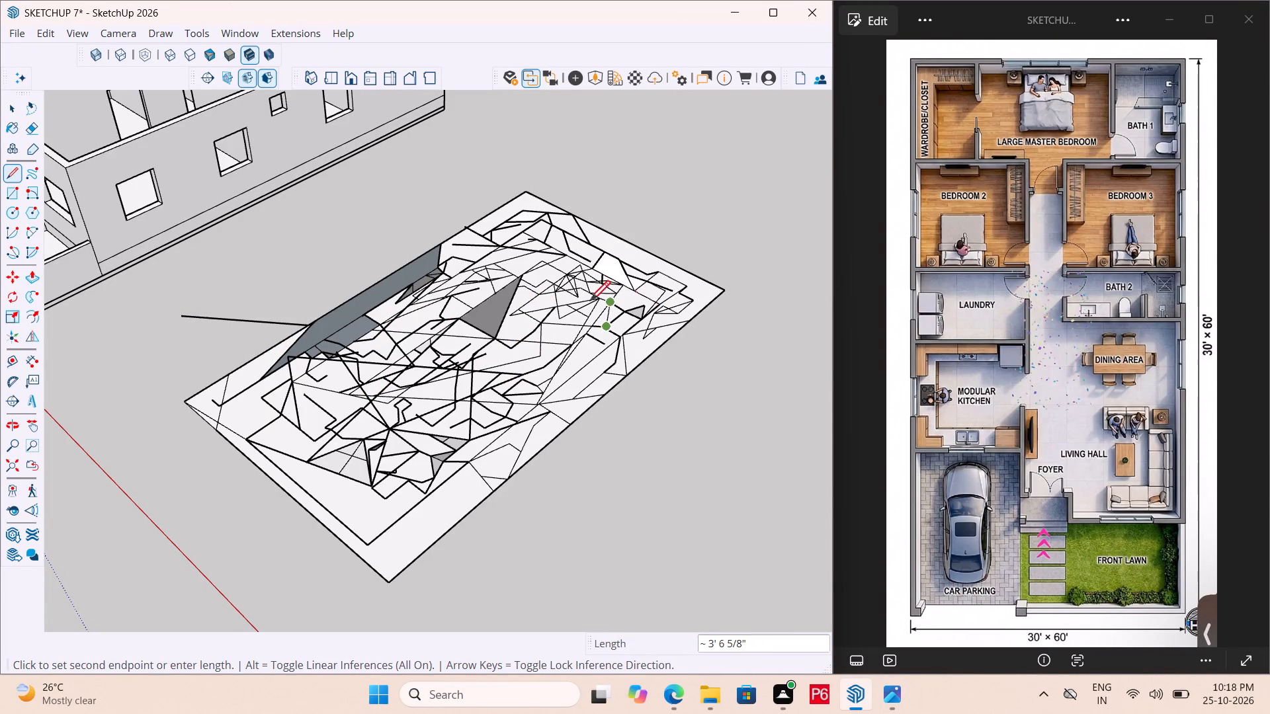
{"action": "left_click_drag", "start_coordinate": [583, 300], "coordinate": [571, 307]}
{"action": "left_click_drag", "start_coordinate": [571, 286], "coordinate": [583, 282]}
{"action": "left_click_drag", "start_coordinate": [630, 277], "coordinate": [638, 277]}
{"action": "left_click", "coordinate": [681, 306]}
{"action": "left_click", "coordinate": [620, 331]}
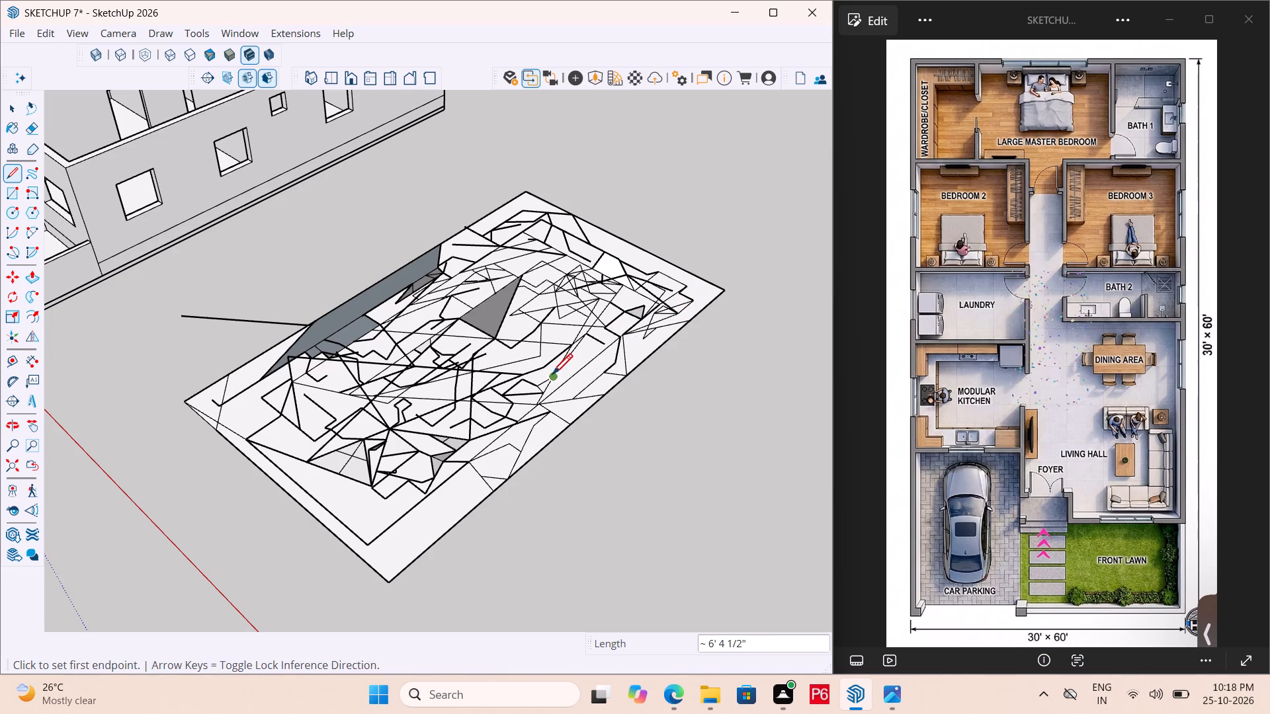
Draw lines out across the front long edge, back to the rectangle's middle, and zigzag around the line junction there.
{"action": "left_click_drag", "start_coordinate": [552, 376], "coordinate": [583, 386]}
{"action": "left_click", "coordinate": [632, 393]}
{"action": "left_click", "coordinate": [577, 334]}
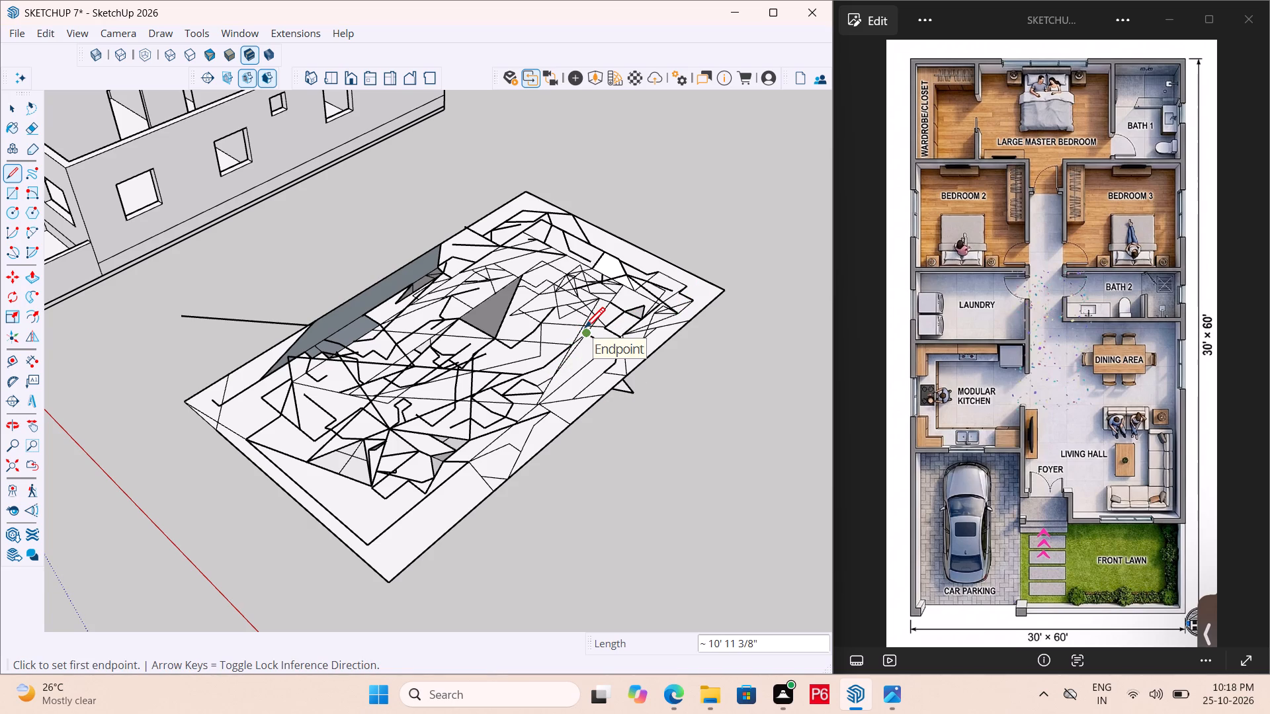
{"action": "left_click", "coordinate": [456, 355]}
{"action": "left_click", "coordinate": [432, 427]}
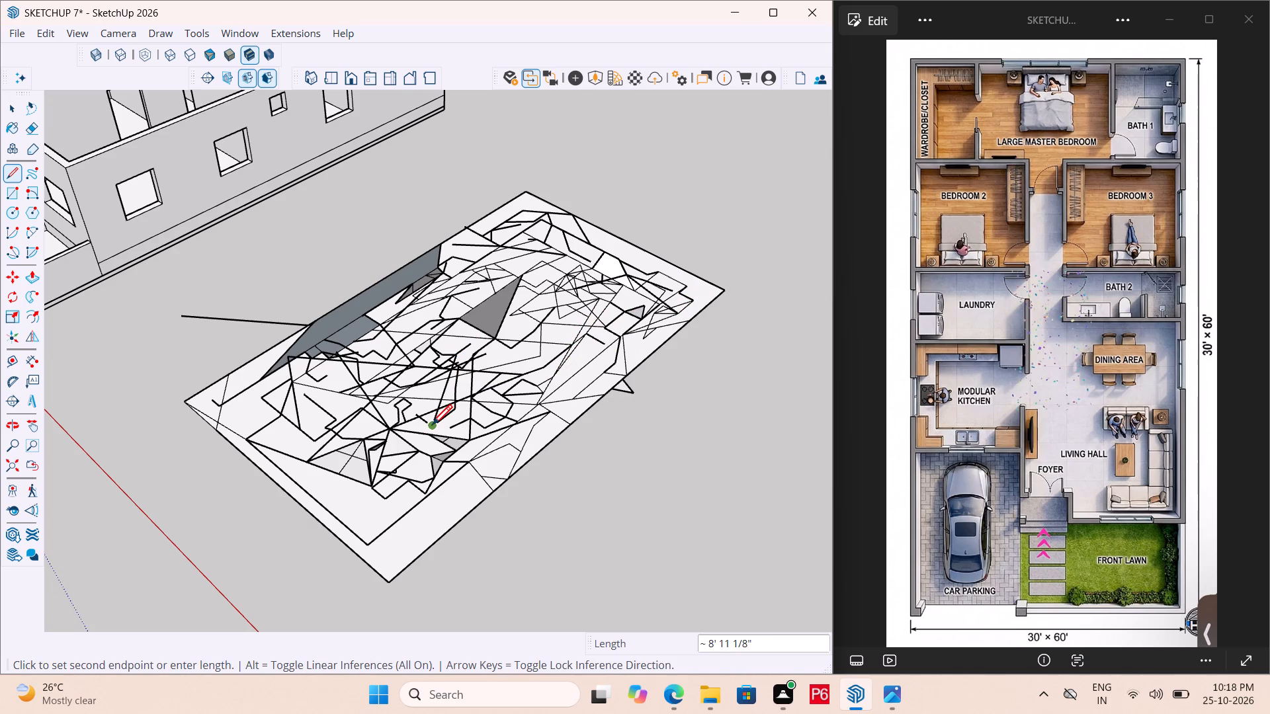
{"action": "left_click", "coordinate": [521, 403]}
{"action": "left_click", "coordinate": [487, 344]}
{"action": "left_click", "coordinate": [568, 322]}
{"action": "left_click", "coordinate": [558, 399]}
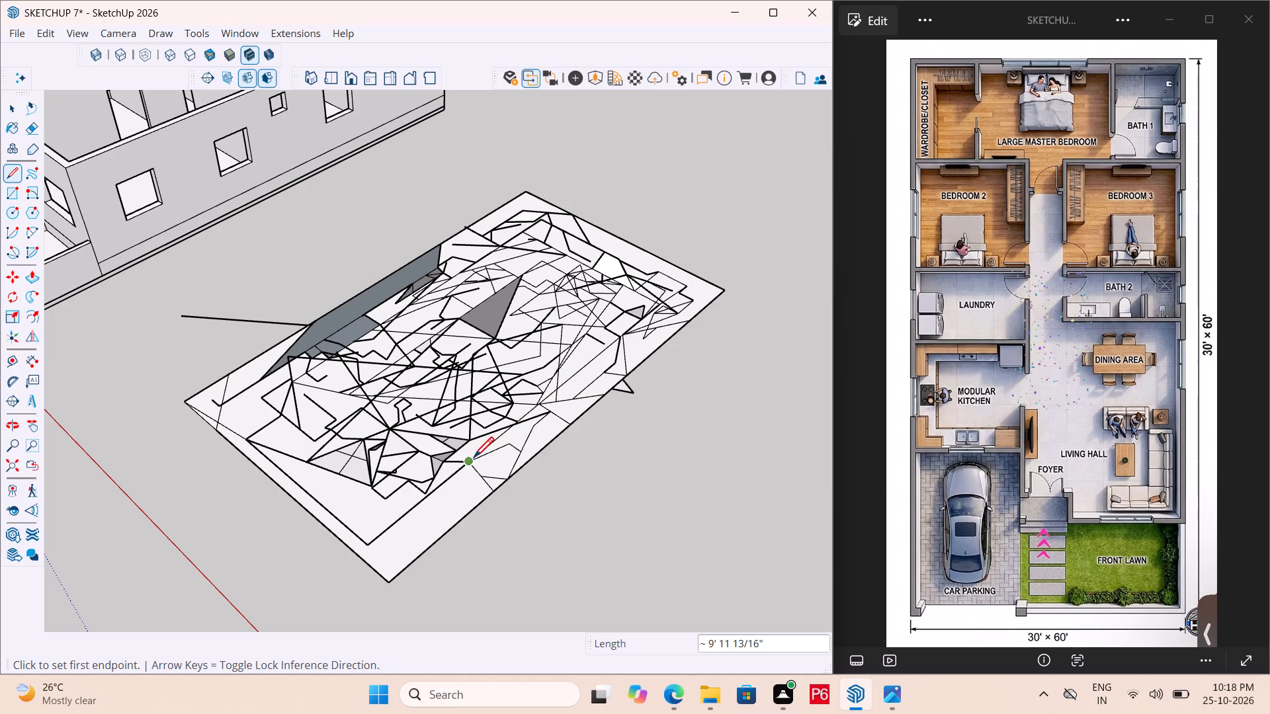
Draw a chain of lines across the rectangle's near end, around the inner corner and out over the near short edge.
{"action": "left_click", "coordinate": [474, 459]}
{"action": "left_click_drag", "start_coordinate": [404, 505], "coordinate": [388, 505]}
{"action": "left_click", "coordinate": [333, 506]}
{"action": "left_click", "coordinate": [295, 464]}
{"action": "left_click", "coordinate": [342, 457]}
{"action": "left_click_drag", "start_coordinate": [353, 475], "coordinate": [349, 481]}
{"action": "left_click", "coordinate": [339, 490]}
{"action": "left_click", "coordinate": [376, 496]}
{"action": "left_click", "coordinate": [421, 500]}
{"action": "left_click", "coordinate": [384, 522]}
{"action": "left_click_drag", "start_coordinate": [346, 541], "coordinate": [336, 543]}
{"action": "left_click_drag", "start_coordinate": [319, 539], "coordinate": [319, 540]}
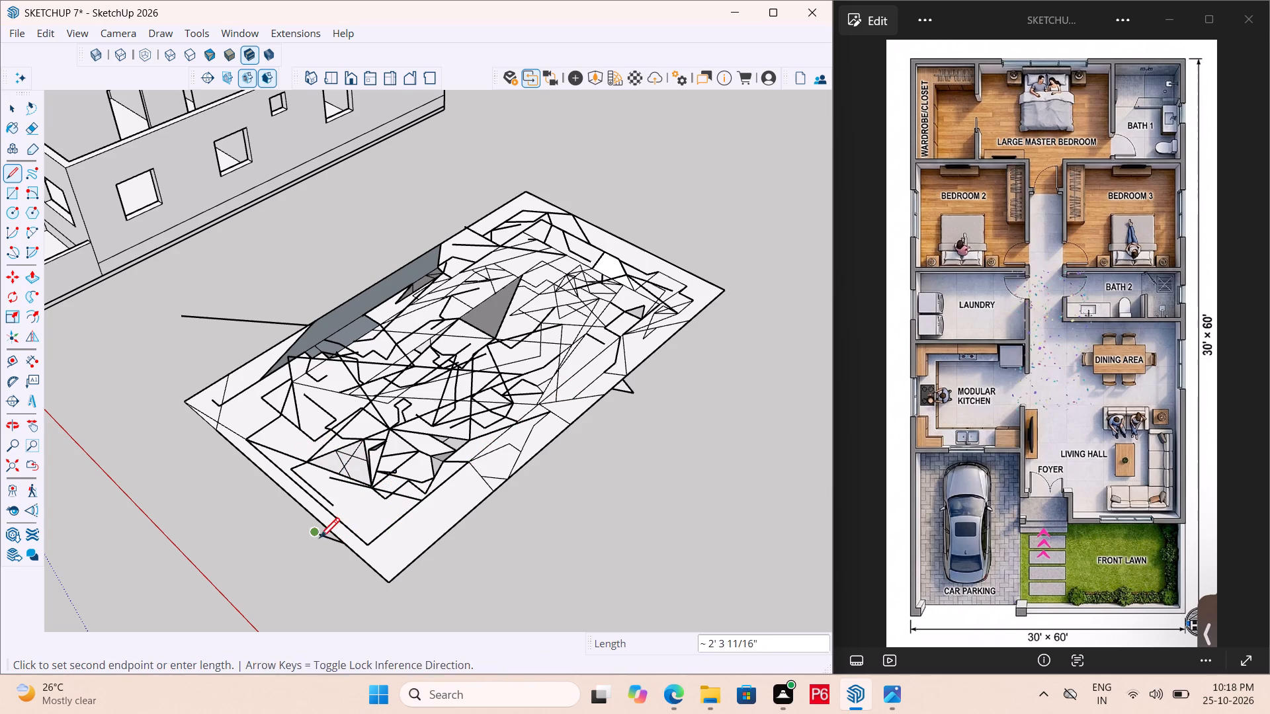
Continue the lines from outside the near short edge to the rectangle's near corner and along the front long edge.
{"action": "left_click_drag", "start_coordinate": [319, 540], "coordinate": [325, 543]}
{"action": "left_click", "coordinate": [398, 581]}
{"action": "left_click_drag", "start_coordinate": [388, 569], "coordinate": [394, 563]}
{"action": "left_click_drag", "start_coordinate": [421, 535], "coordinate": [431, 530]}
{"action": "left_click", "coordinate": [433, 525]}
{"action": "left_click_drag", "start_coordinate": [423, 498], "coordinate": [447, 487]}
{"action": "left_click_drag", "start_coordinate": [507, 467], "coordinate": [513, 467]}
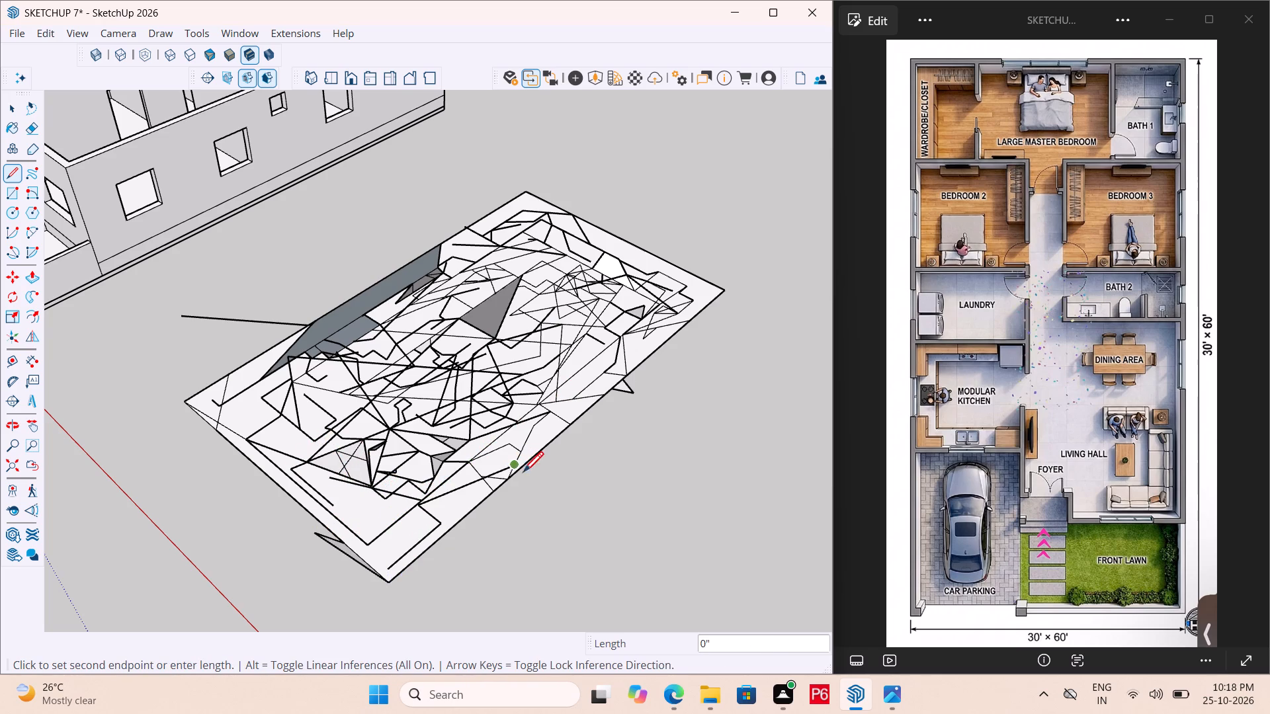
Draw a small loop of lines over the front long edge, extending just outside the rectangle beyond its near corner.
{"action": "left_click", "coordinate": [523, 472]}
{"action": "left_click_drag", "start_coordinate": [506, 491], "coordinate": [500, 493]}
{"action": "left_click_drag", "start_coordinate": [486, 495], "coordinate": [493, 465]}
{"action": "left_click_drag", "start_coordinate": [493, 457], "coordinate": [503, 448]}
{"action": "left_click_drag", "start_coordinate": [509, 444], "coordinate": [543, 427]}
{"action": "left_click", "coordinate": [557, 420]}
{"action": "left_click", "coordinate": [542, 464]}
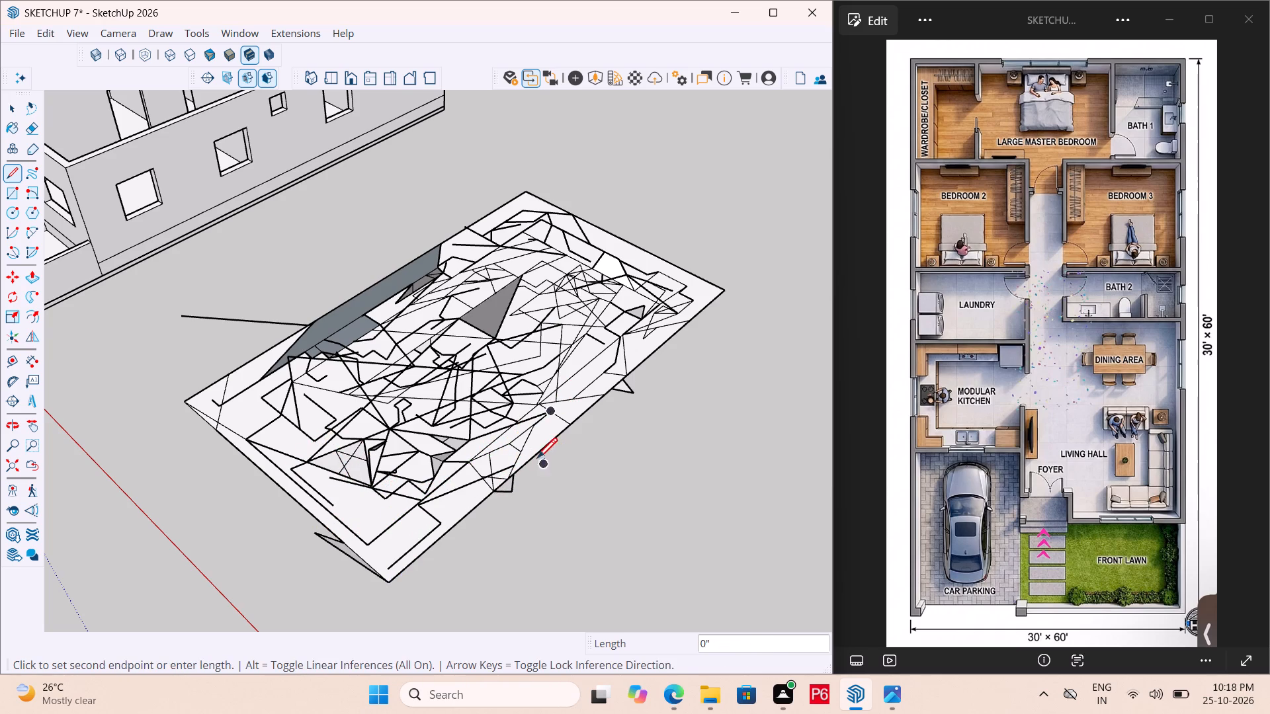
{"action": "left_click", "coordinate": [537, 460]}
Continue the lines along the front long edge and enclose a small angular outline outside it toward the far corner.
{"action": "left_click_drag", "start_coordinate": [517, 435], "coordinate": [527, 415]}
{"action": "left_click_drag", "start_coordinate": [532, 404], "coordinate": [544, 391]}
{"action": "left_click_drag", "start_coordinate": [556, 381], "coordinate": [564, 376]}
{"action": "left_click_drag", "start_coordinate": [606, 366], "coordinate": [616, 365]}
{"action": "left_click_drag", "start_coordinate": [637, 364], "coordinate": [644, 365]}
{"action": "left_click_drag", "start_coordinate": [654, 383], "coordinate": [654, 393]}
{"action": "left_click_drag", "start_coordinate": [642, 410], "coordinate": [640, 417]}
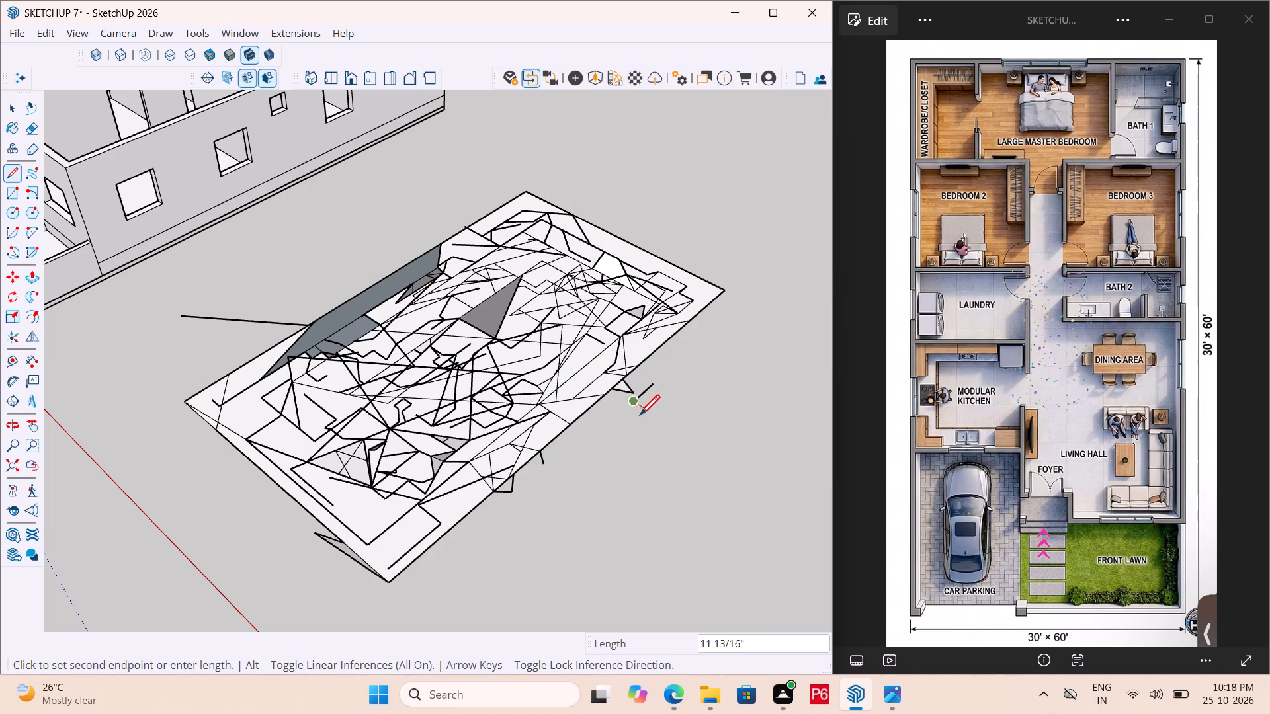
{"action": "left_click_drag", "start_coordinate": [640, 417], "coordinate": [638, 418]}
{"action": "left_click", "coordinate": [618, 426]}
{"action": "left_click_drag", "start_coordinate": [608, 424], "coordinate": [605, 403]}
{"action": "left_click_drag", "start_coordinate": [604, 401], "coordinate": [610, 393]}
{"action": "left_click_drag", "start_coordinate": [618, 386], "coordinate": [628, 383]}
{"action": "double_click", "coordinate": [654, 376]}
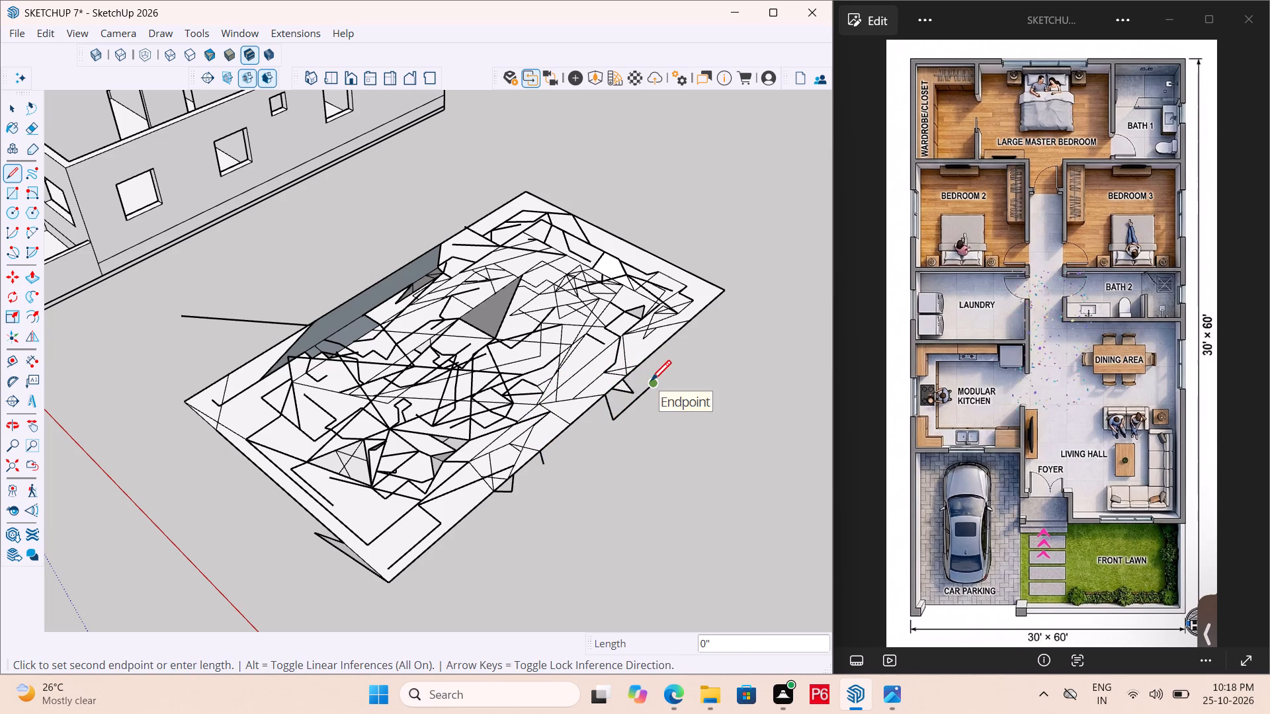
Save the model.
{"action": "key", "text": "ctrl+s"}
{"action": "key", "text": "ctrl+s"}
{"action": "key", "text": "ctrl+s"}
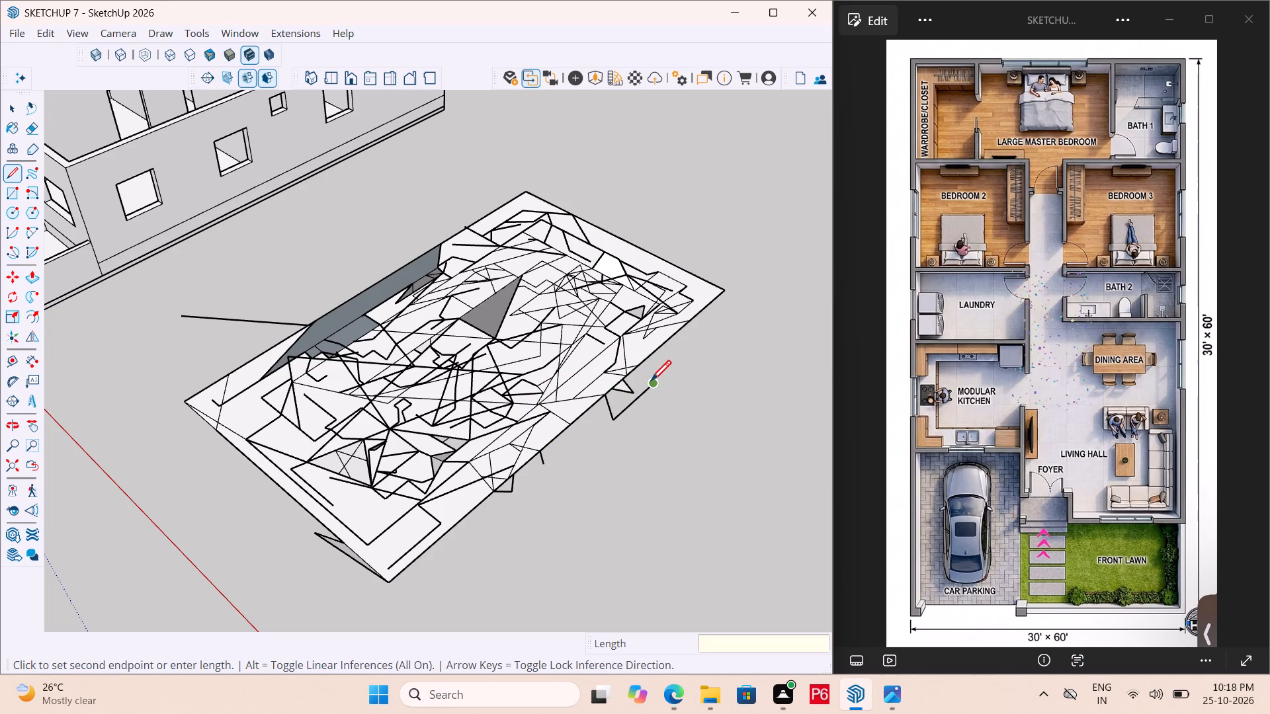
Erase the ground rectangle's near-end edges, the stray line beside it, and the freehand lines across its middle.
{"action": "key", "text": "e"}
{"action": "left_click_drag", "start_coordinate": [258, 320], "coordinate": [222, 385]}
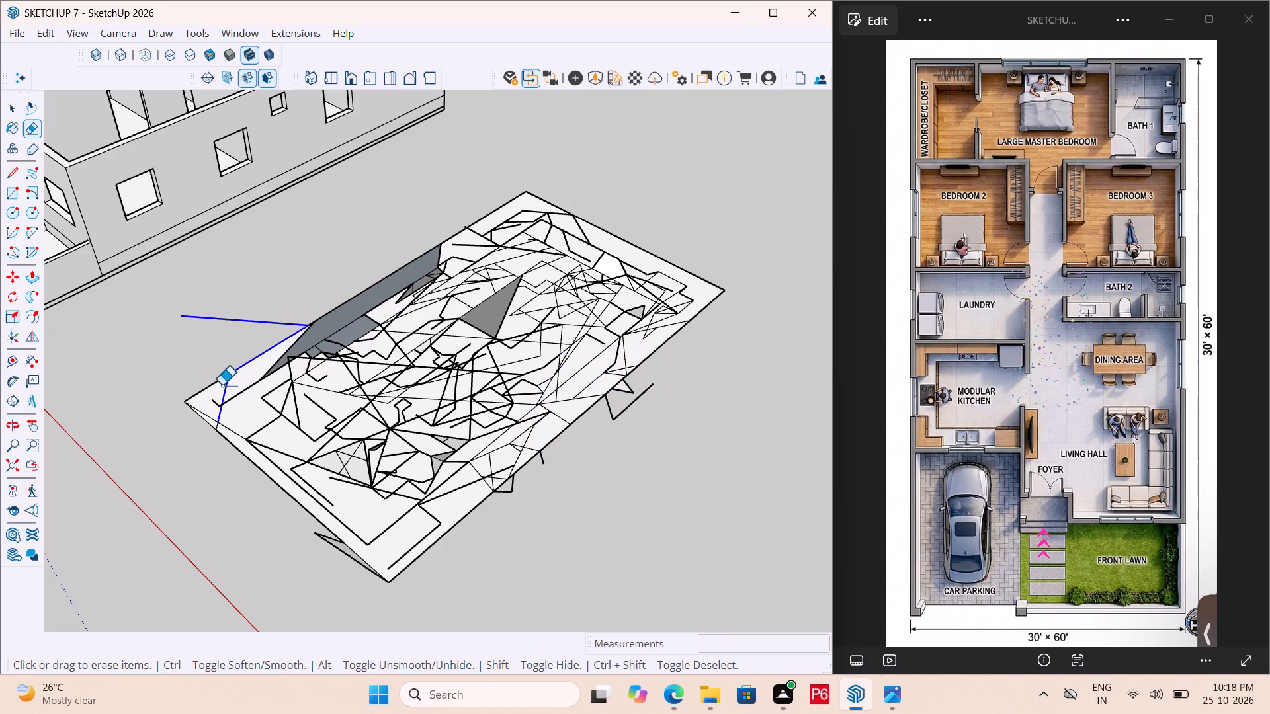
{"action": "left_click_drag", "start_coordinate": [222, 385], "coordinate": [247, 378]}
{"action": "left_click_drag", "start_coordinate": [241, 393], "coordinate": [226, 440]}
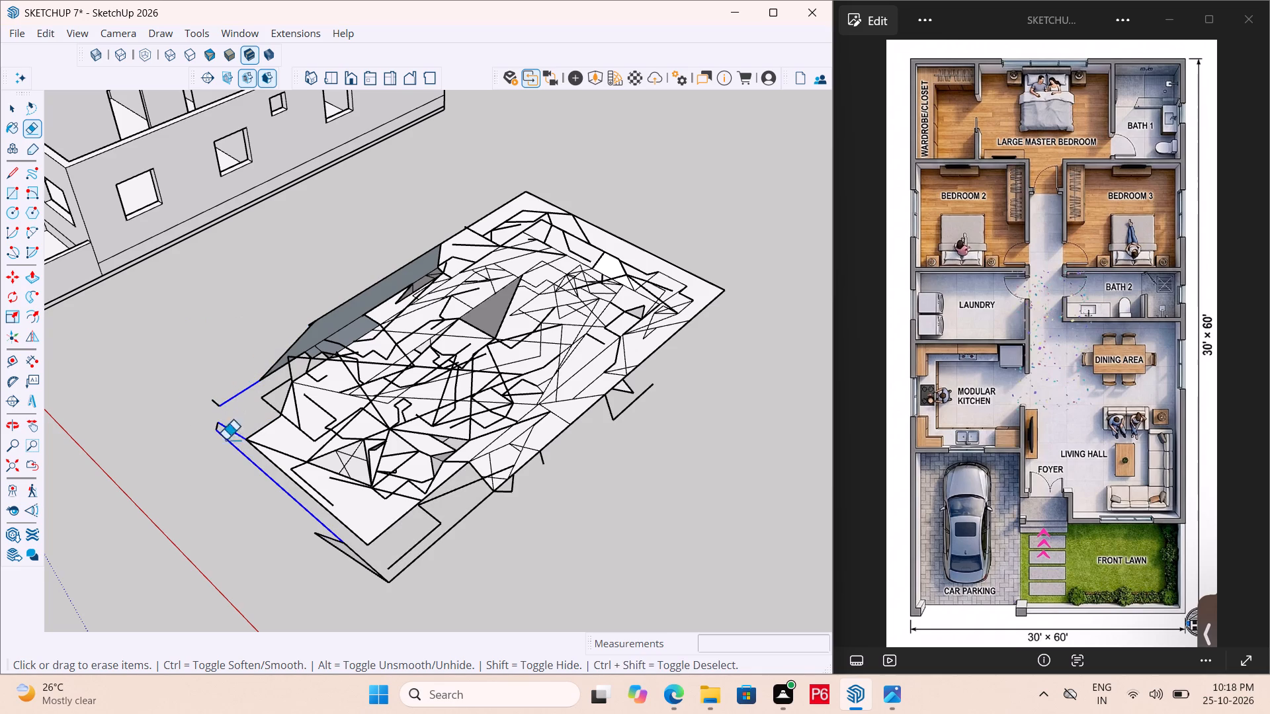
{"action": "left_click_drag", "start_coordinate": [226, 440], "coordinate": [310, 311]}
{"action": "left_click_drag", "start_coordinate": [337, 310], "coordinate": [394, 346]}
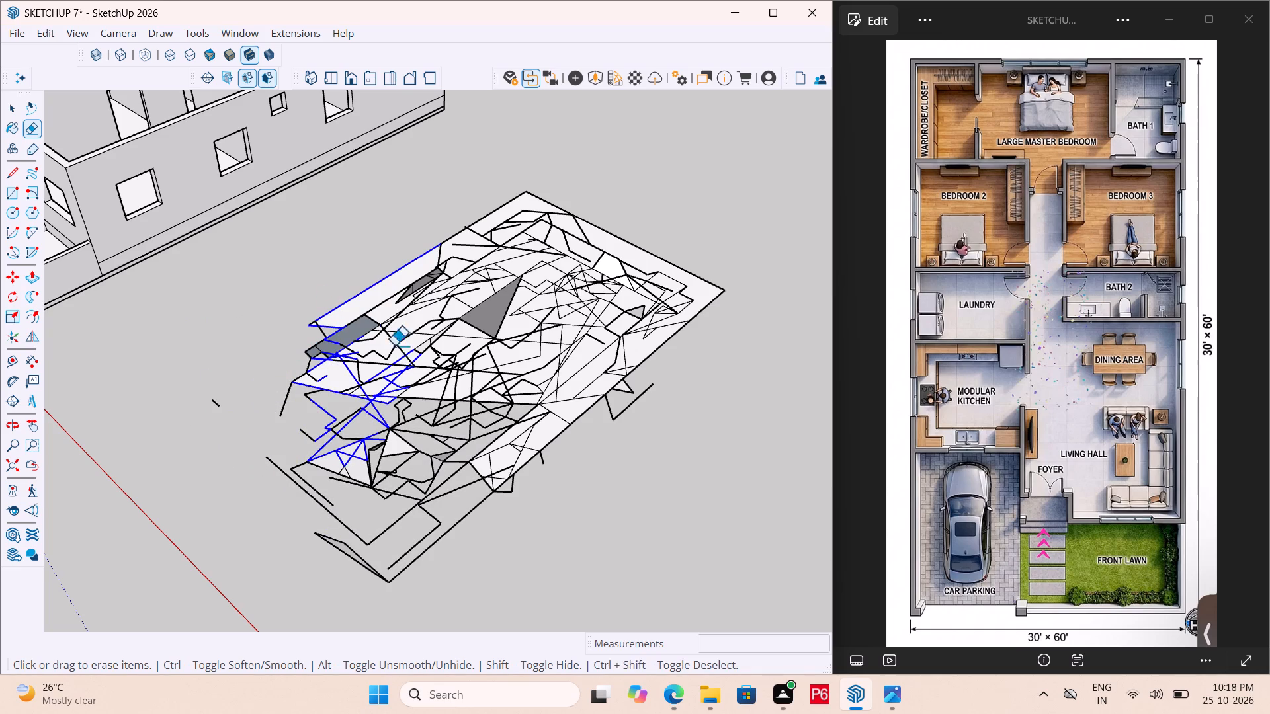
{"action": "left_click_drag", "start_coordinate": [394, 346], "coordinate": [596, 293]}
Erase the remaining lines along the rectangle's back long edge, in its centre and beside the near short edge.
{"action": "left_click_drag", "start_coordinate": [649, 272], "coordinate": [468, 356]}
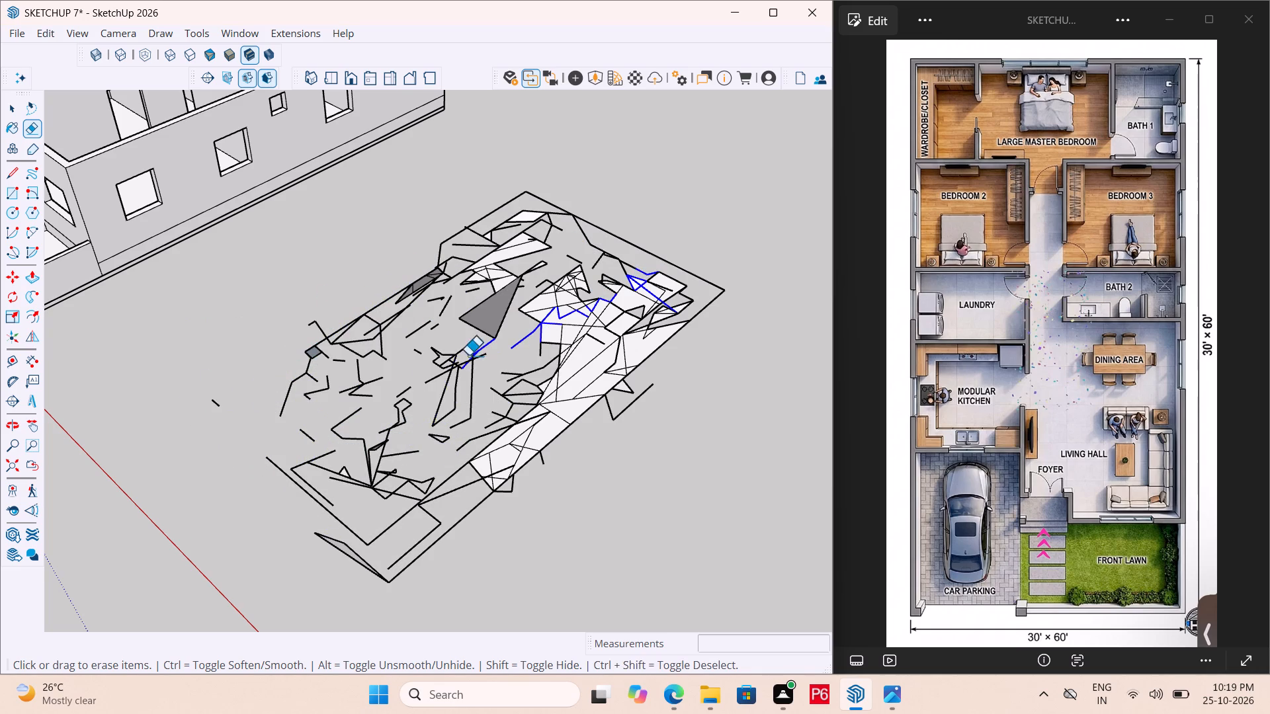
{"action": "left_click_drag", "start_coordinate": [468, 356], "coordinate": [495, 229]}
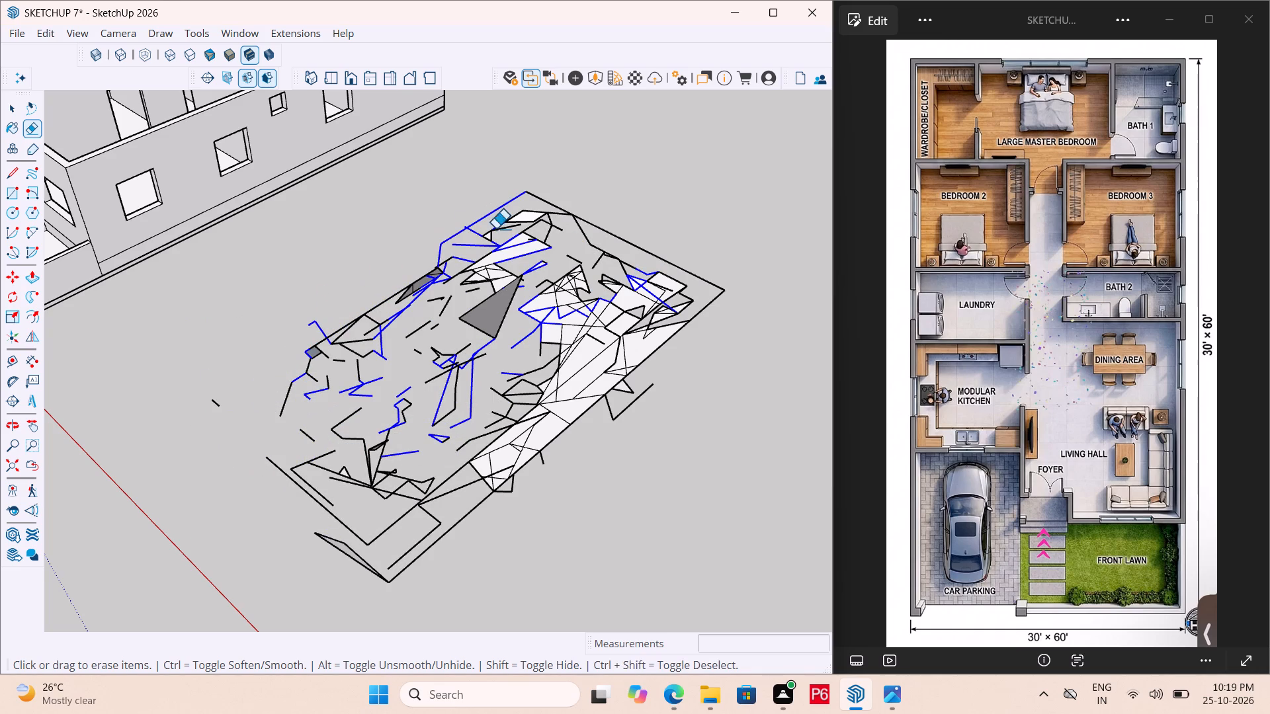
{"action": "left_click_drag", "start_coordinate": [495, 229], "coordinate": [431, 275]}
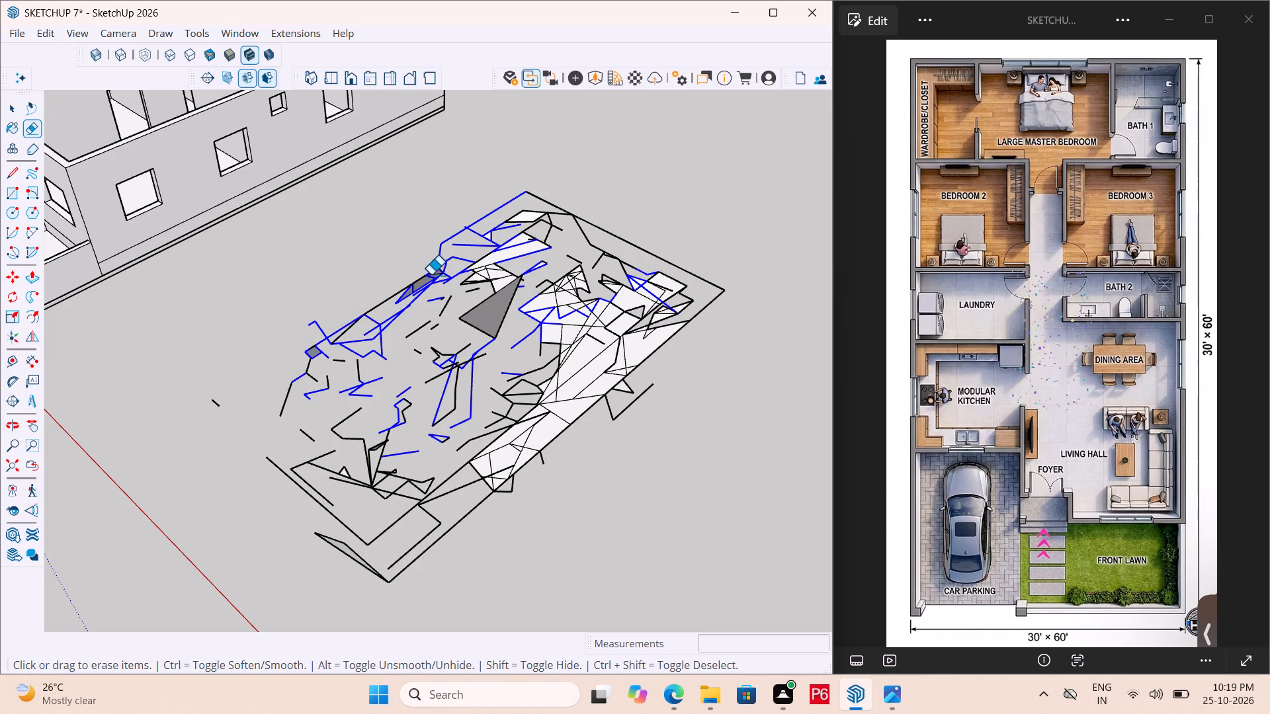
{"action": "left_click_drag", "start_coordinate": [431, 275], "coordinate": [286, 409]}
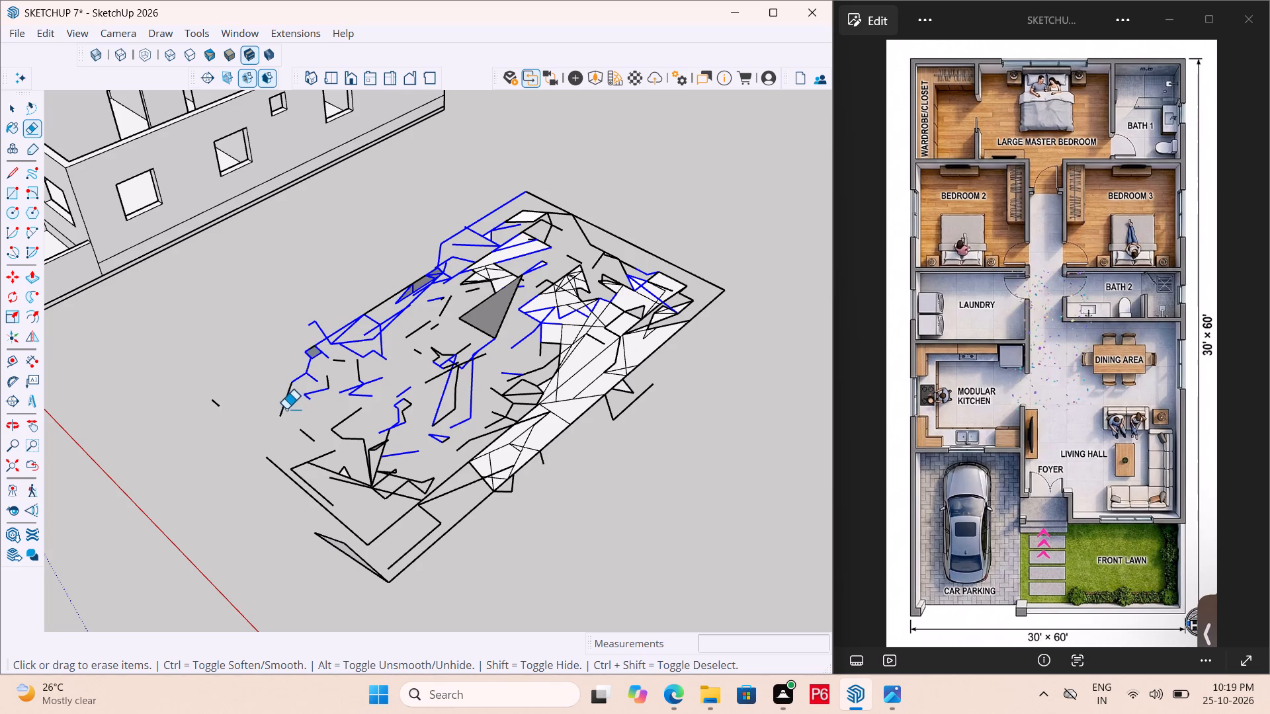
{"action": "left_click_drag", "start_coordinate": [286, 409], "coordinate": [306, 422]}
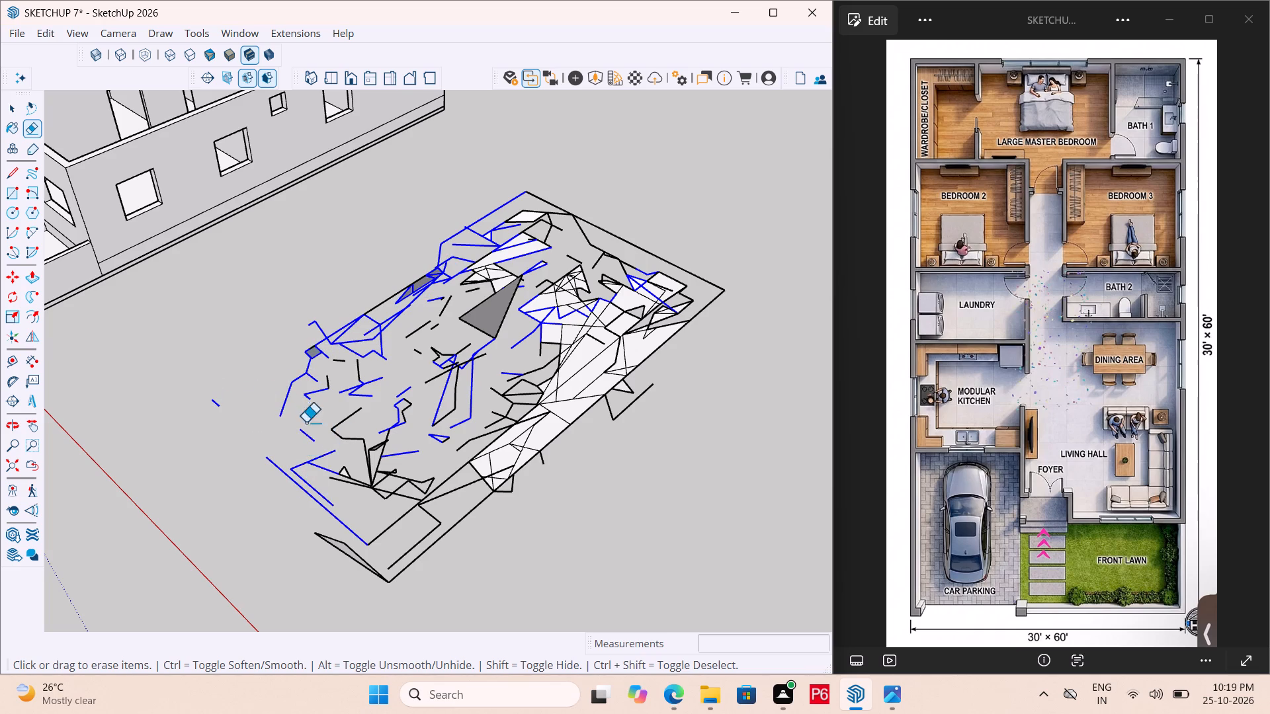
{"action": "left_click_drag", "start_coordinate": [306, 422], "coordinate": [366, 383]}
{"action": "left_click_drag", "start_coordinate": [366, 395], "coordinate": [402, 401]}
Erase the grey triangle, the far short edge, the lines along the front long edge and the near-end line cluster.
{"action": "left_click_drag", "start_coordinate": [482, 340], "coordinate": [513, 283]}
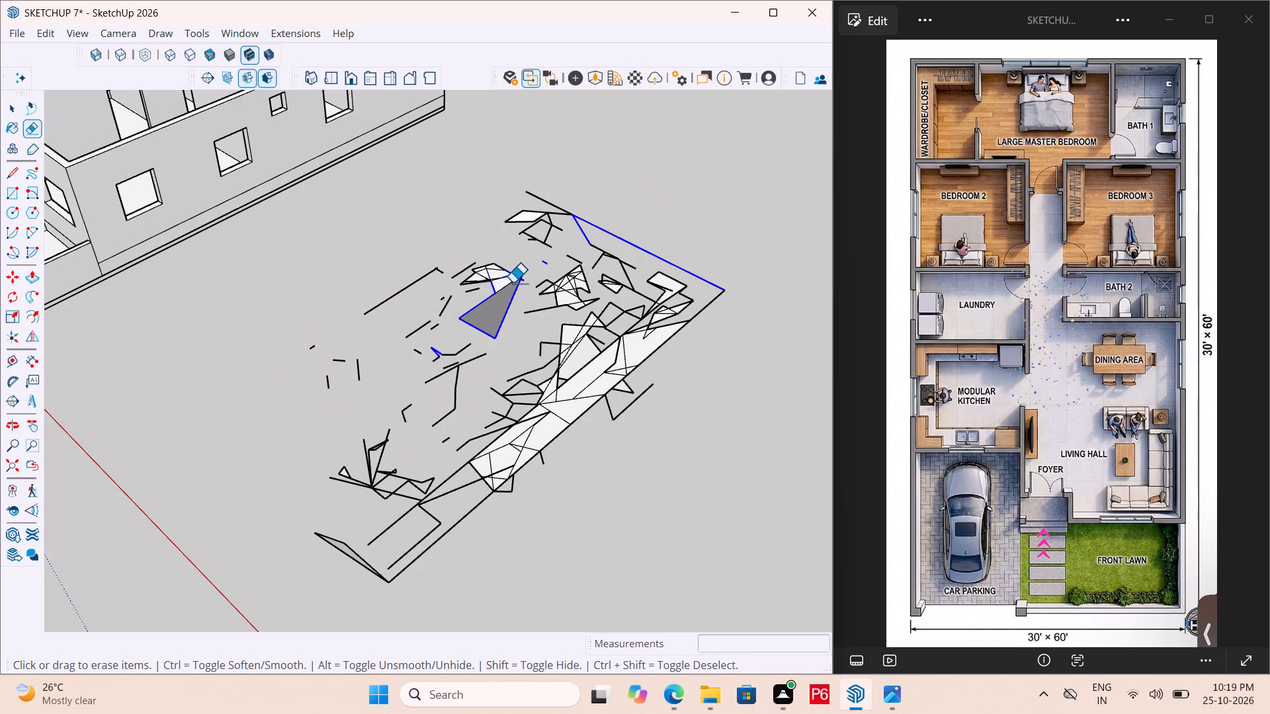
{"action": "left_click_drag", "start_coordinate": [513, 283], "coordinate": [515, 228]}
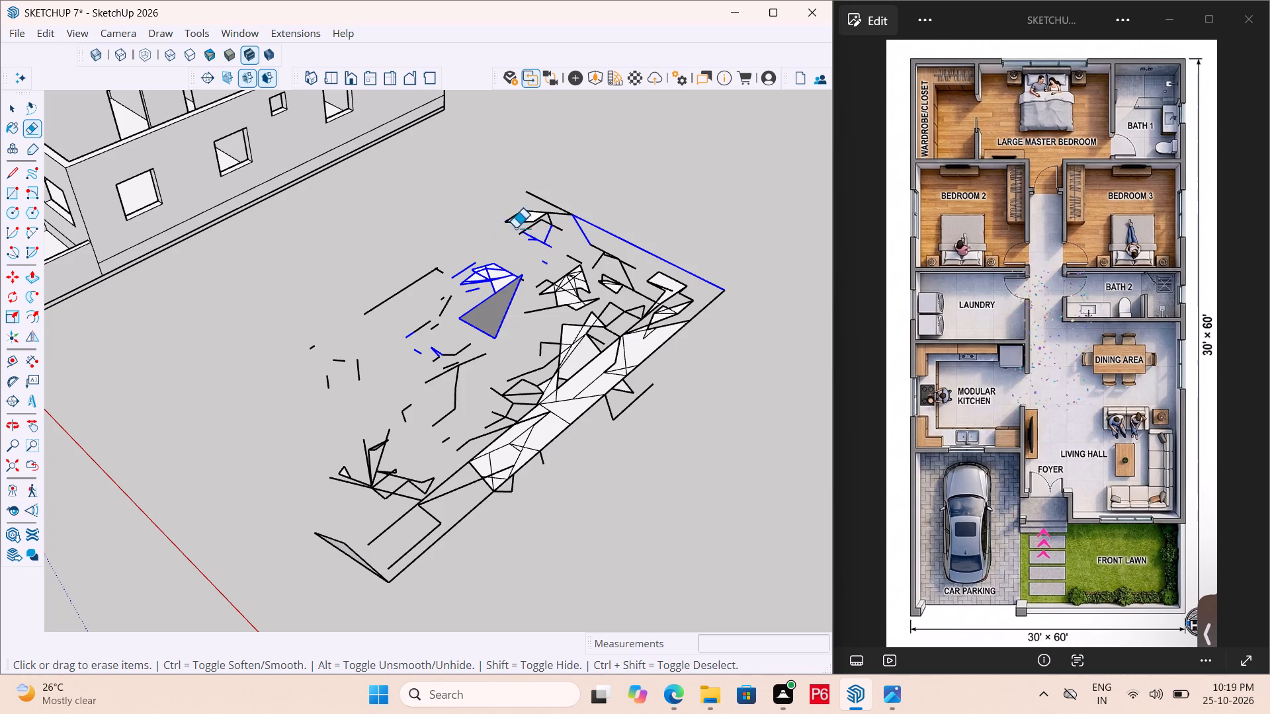
{"action": "left_click_drag", "start_coordinate": [515, 228], "coordinate": [523, 244]}
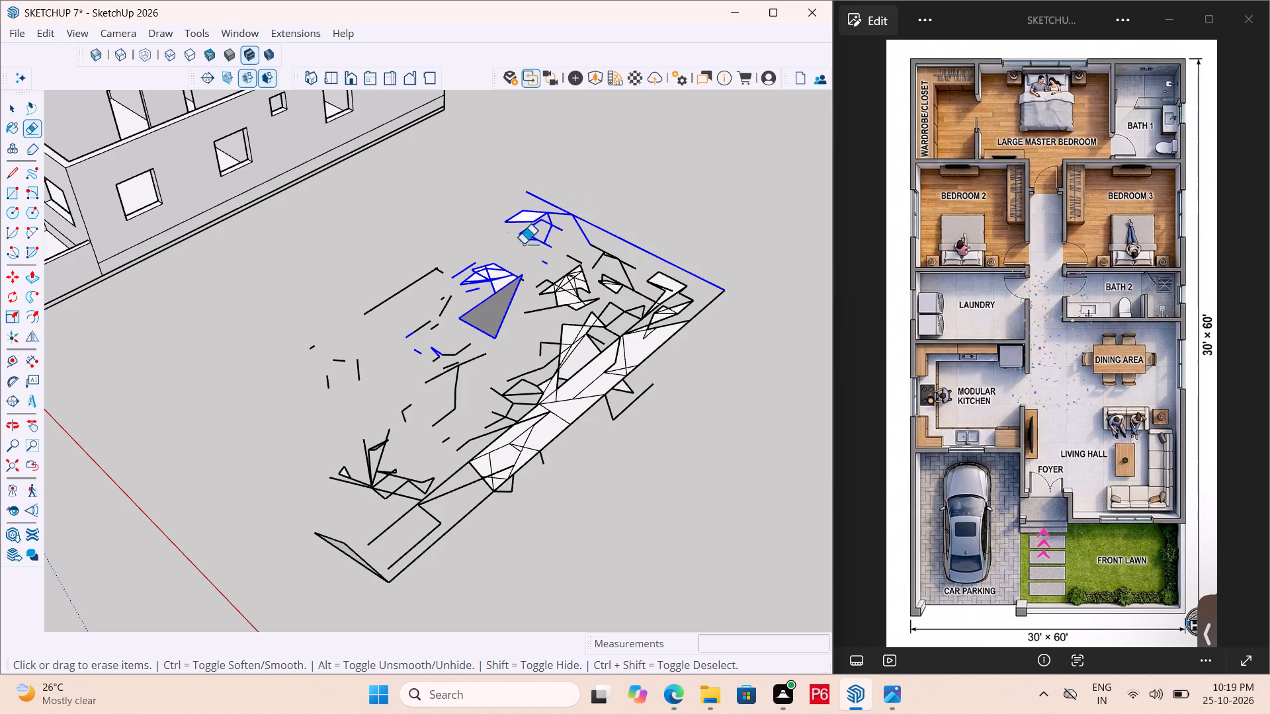
{"action": "left_click_drag", "start_coordinate": [523, 244], "coordinate": [552, 302]}
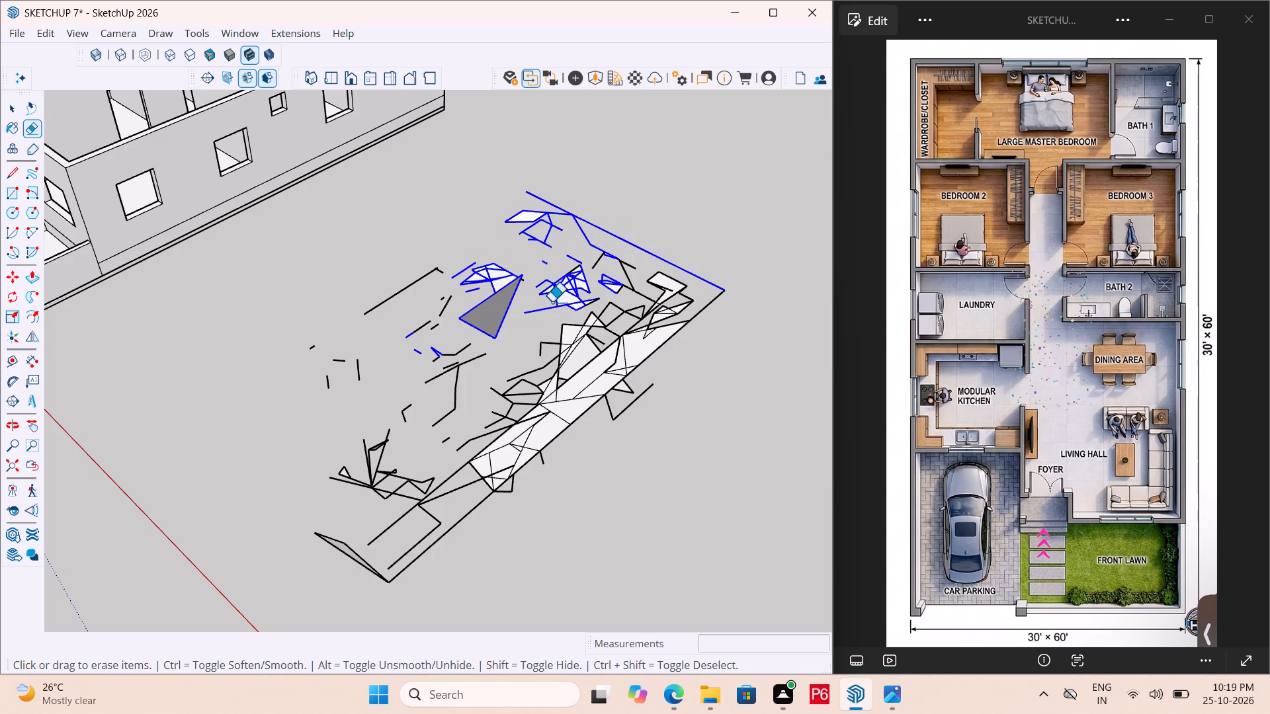
{"action": "left_click_drag", "start_coordinate": [552, 302], "coordinate": [695, 292]}
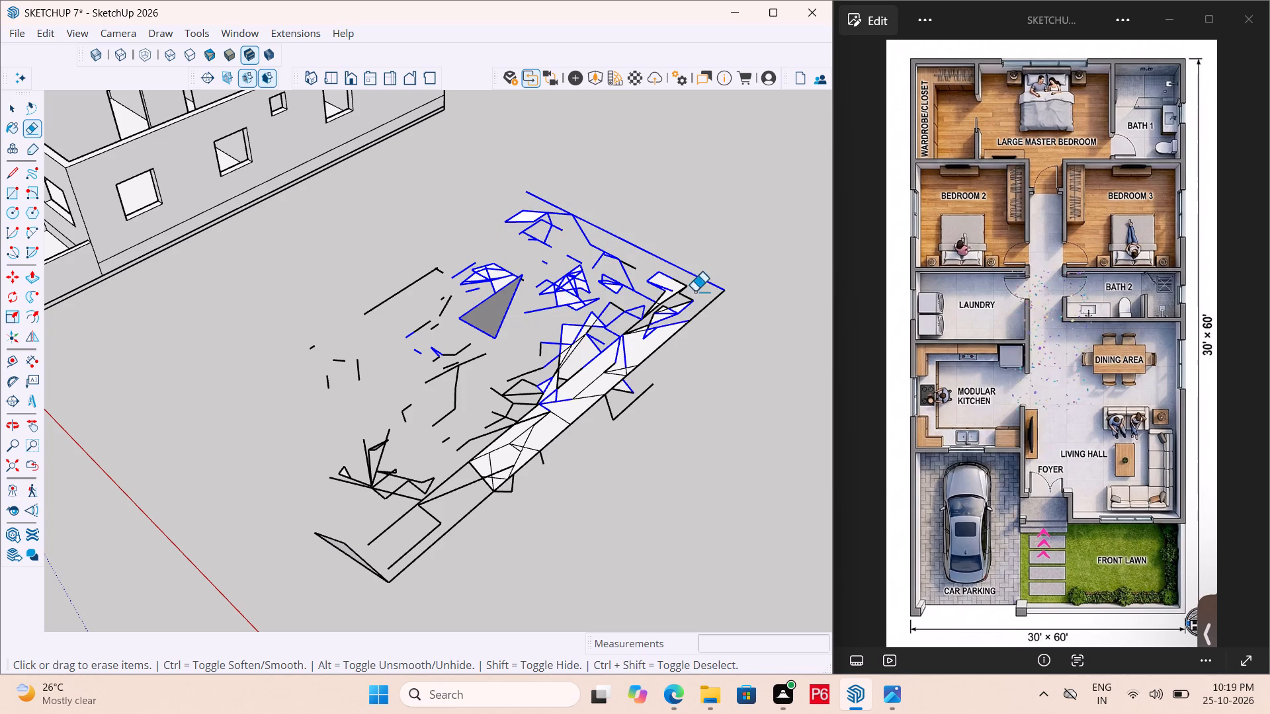
{"action": "left_click_drag", "start_coordinate": [695, 292], "coordinate": [501, 385]}
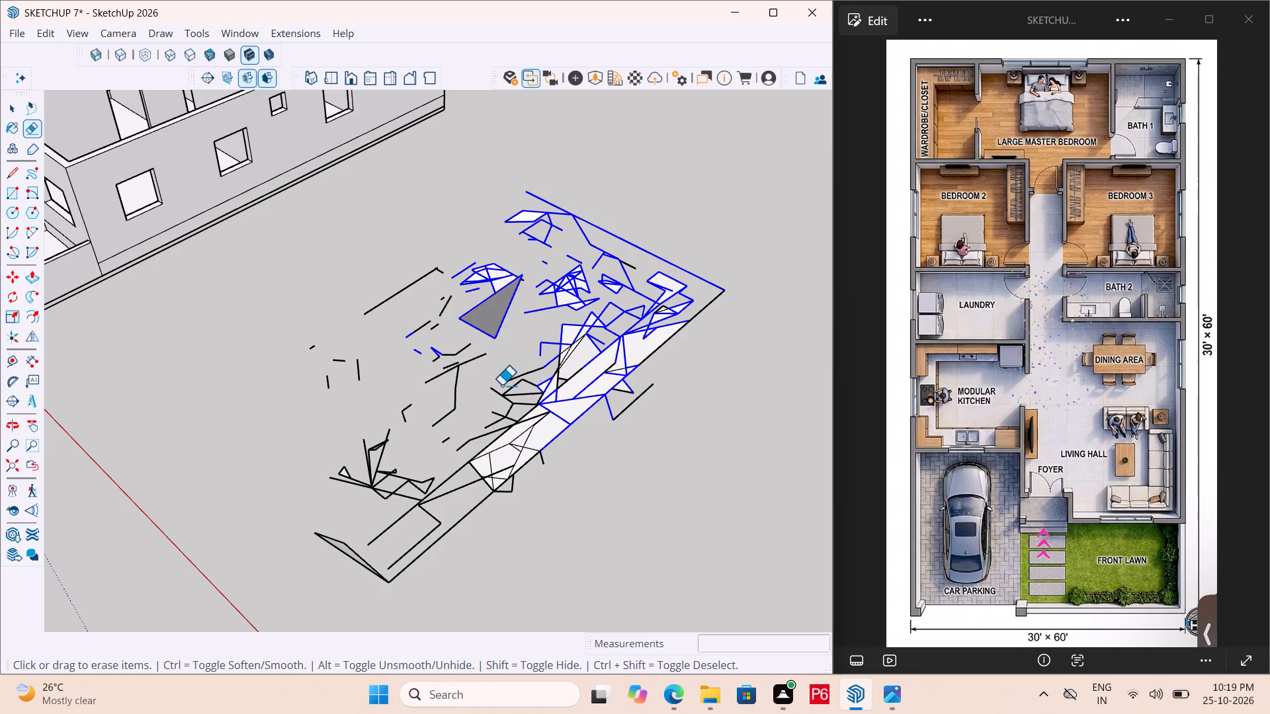
{"action": "left_click_drag", "start_coordinate": [501, 385], "coordinate": [545, 370]}
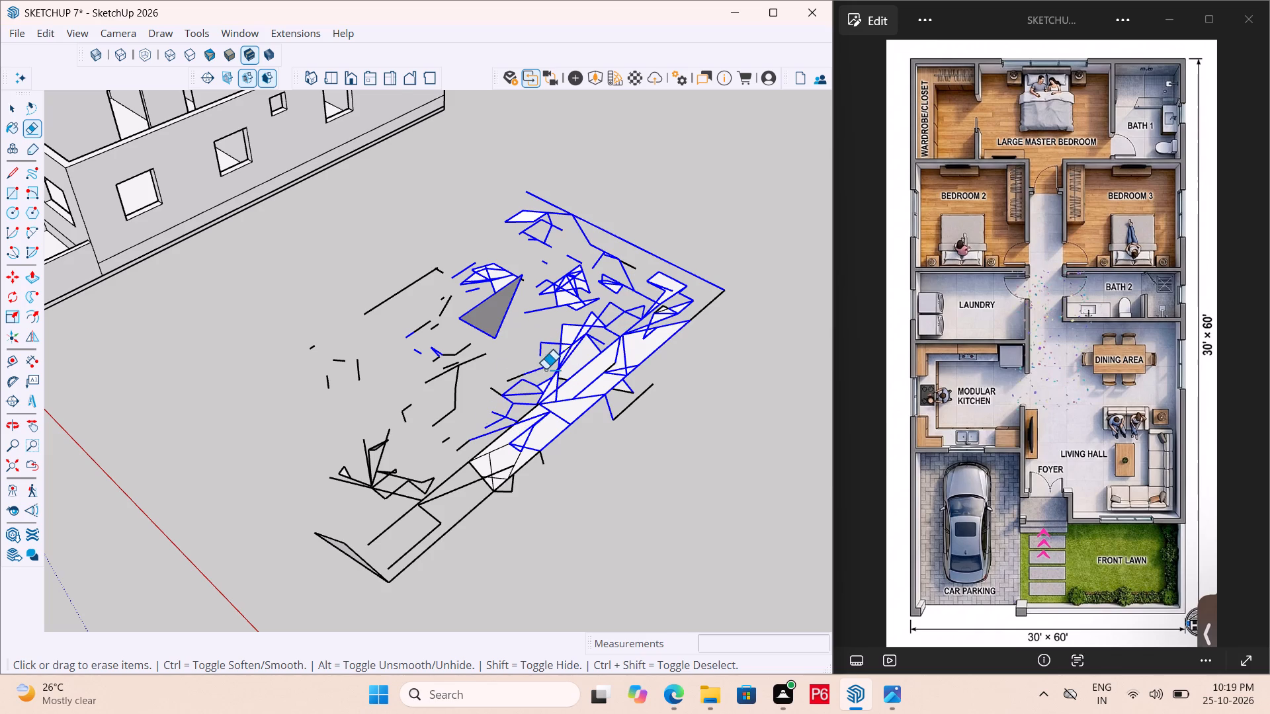
{"action": "left_click_drag", "start_coordinate": [545, 370], "coordinate": [502, 487]}
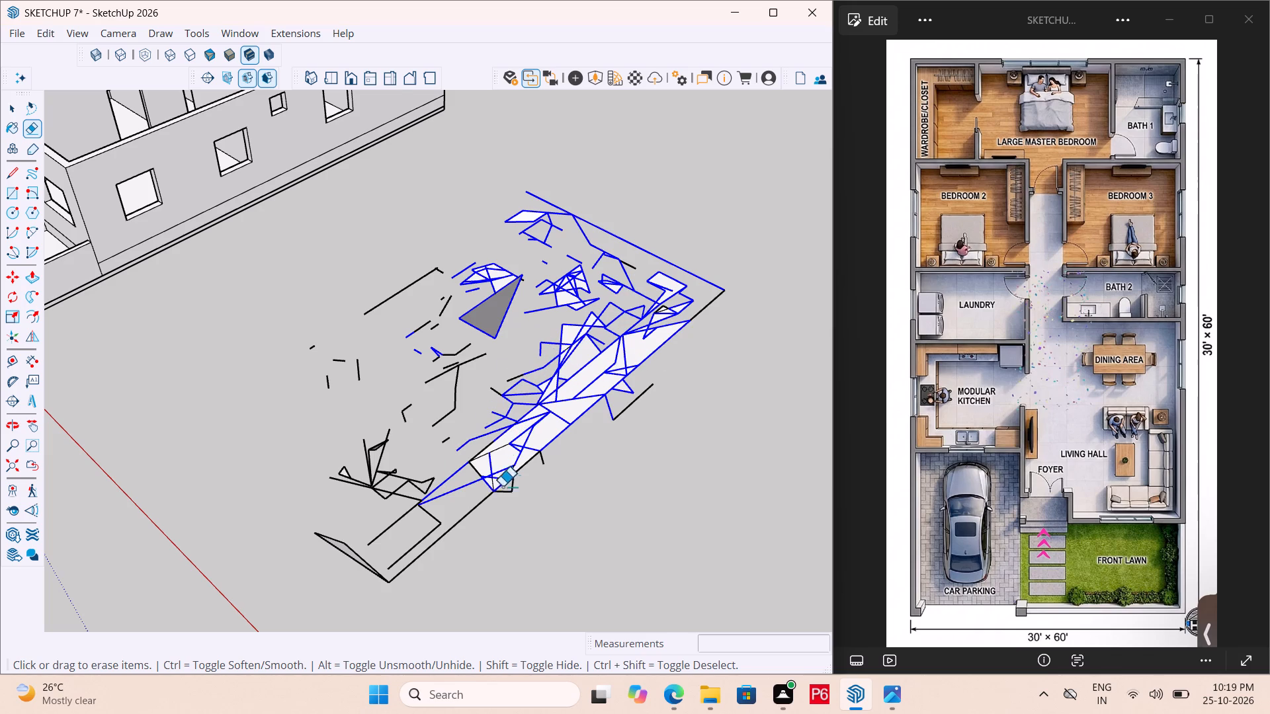
{"action": "left_click_drag", "start_coordinate": [502, 487], "coordinate": [380, 526]}
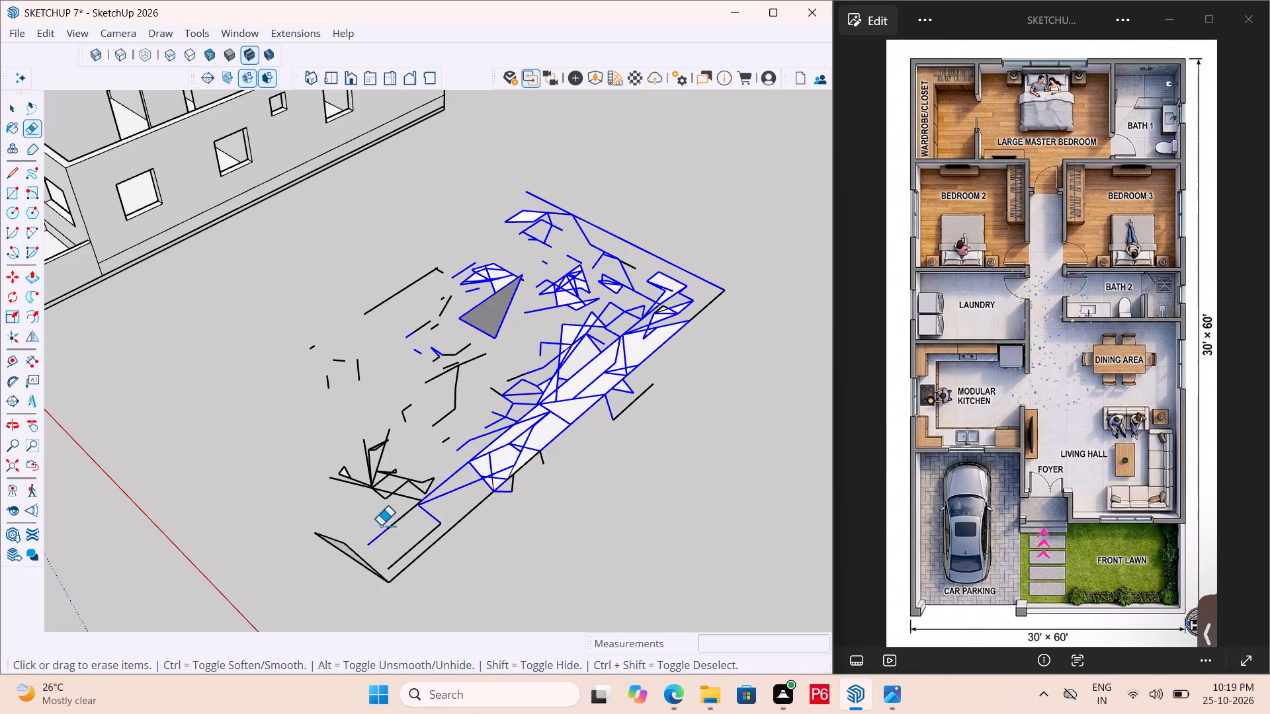
{"action": "left_click_drag", "start_coordinate": [380, 526], "coordinate": [337, 488]}
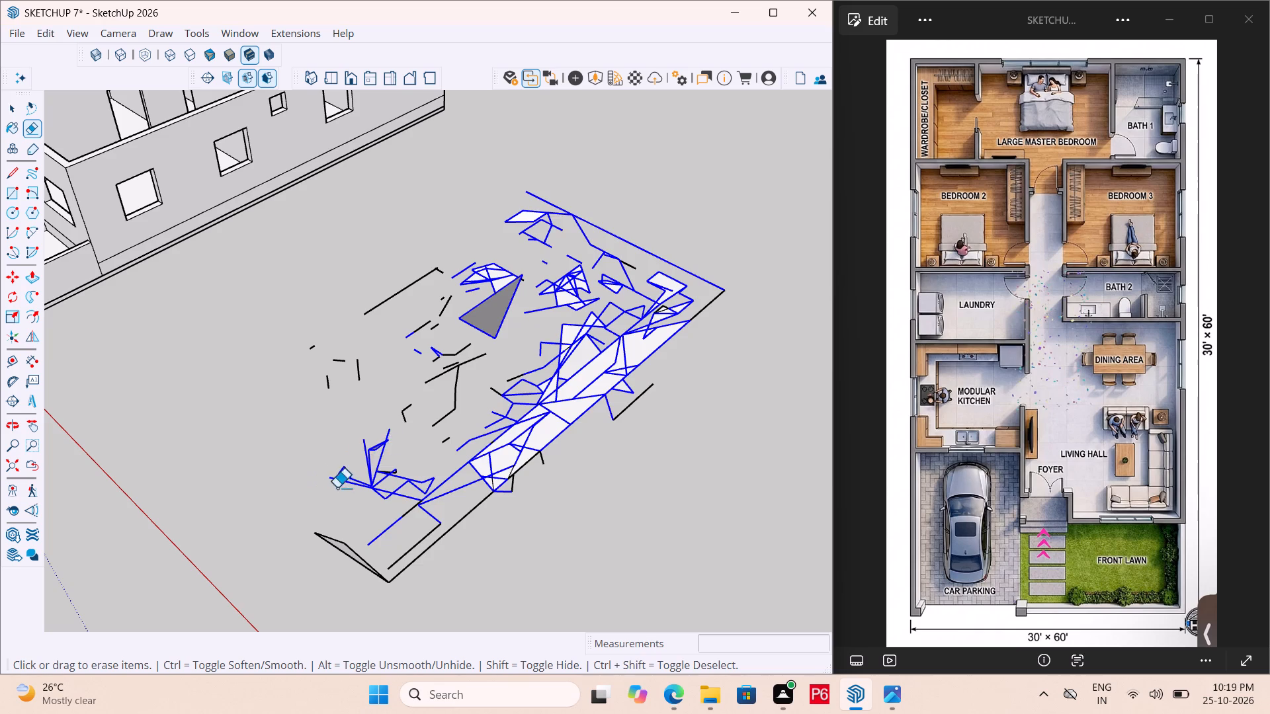
{"action": "left_click_drag", "start_coordinate": [337, 488], "coordinate": [422, 407]}
Erase the scattered line fragments on the ground beside the house, from the back edge through the centre to the far end.
{"action": "left_click_drag", "start_coordinate": [434, 270], "coordinate": [435, 288]}
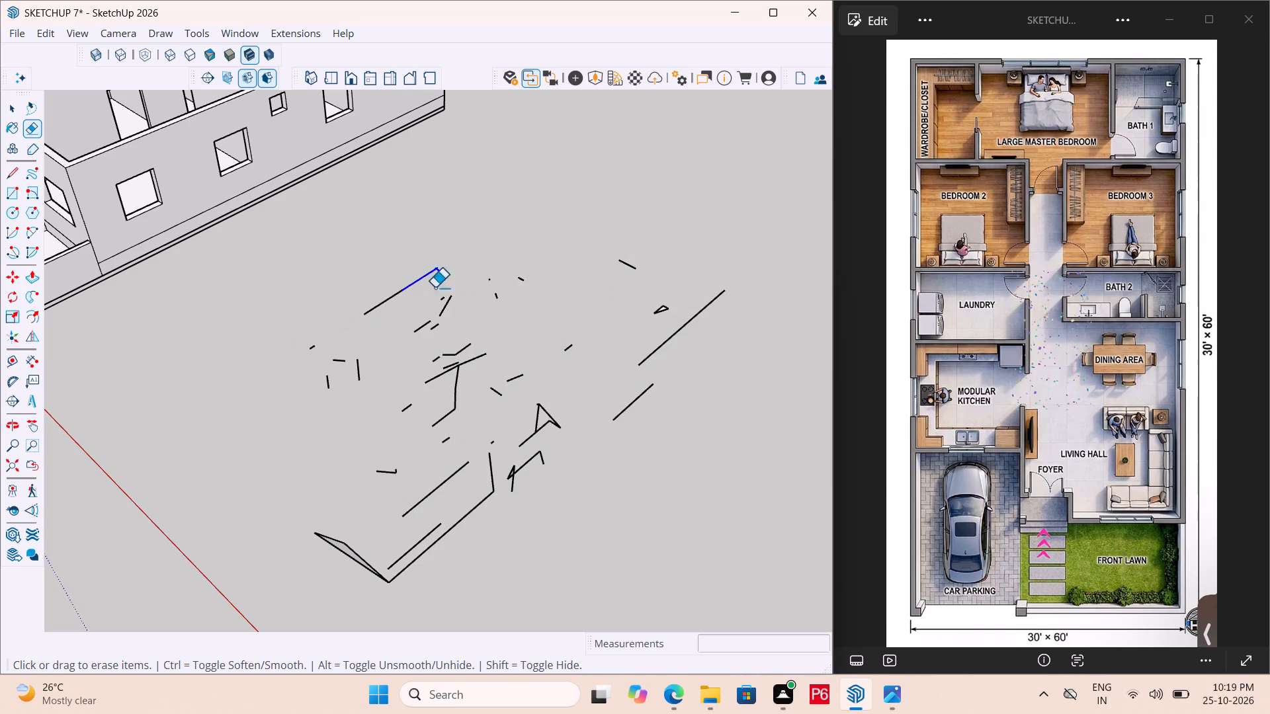
{"action": "left_click_drag", "start_coordinate": [435, 288], "coordinate": [388, 329]}
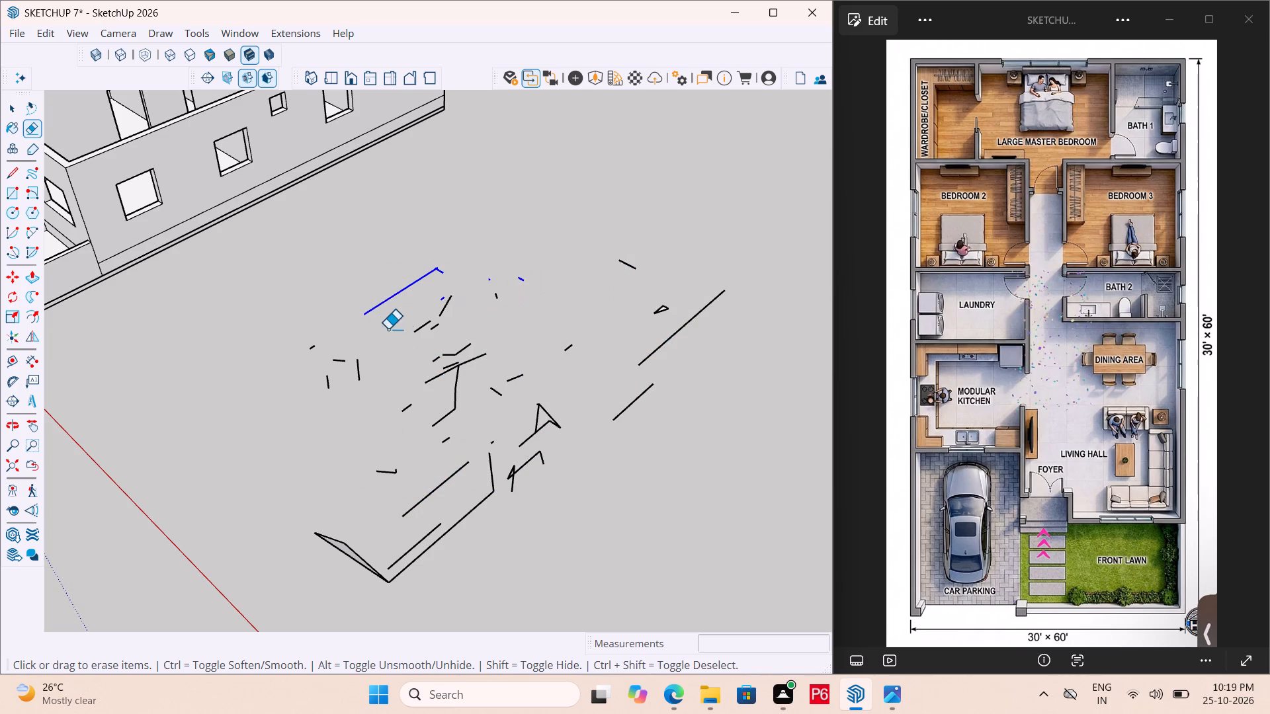
{"action": "left_click_drag", "start_coordinate": [388, 329], "coordinate": [317, 392]}
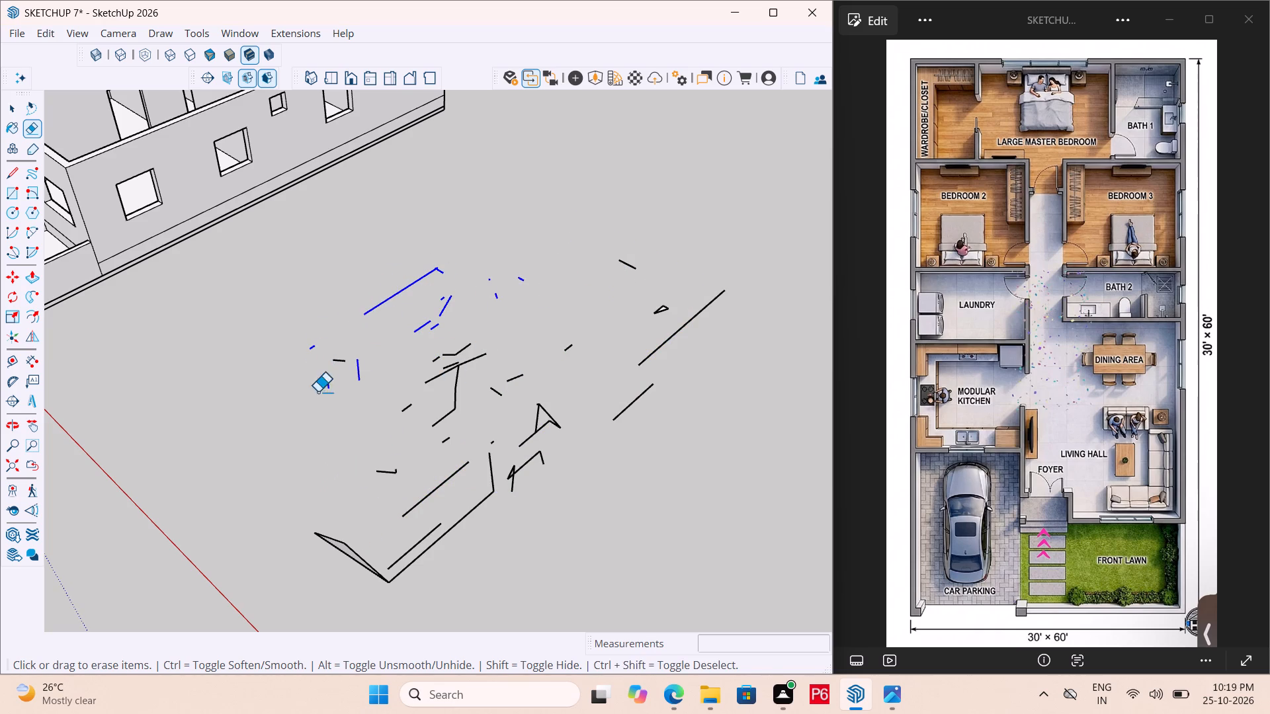
{"action": "left_click_drag", "start_coordinate": [317, 392], "coordinate": [442, 381]}
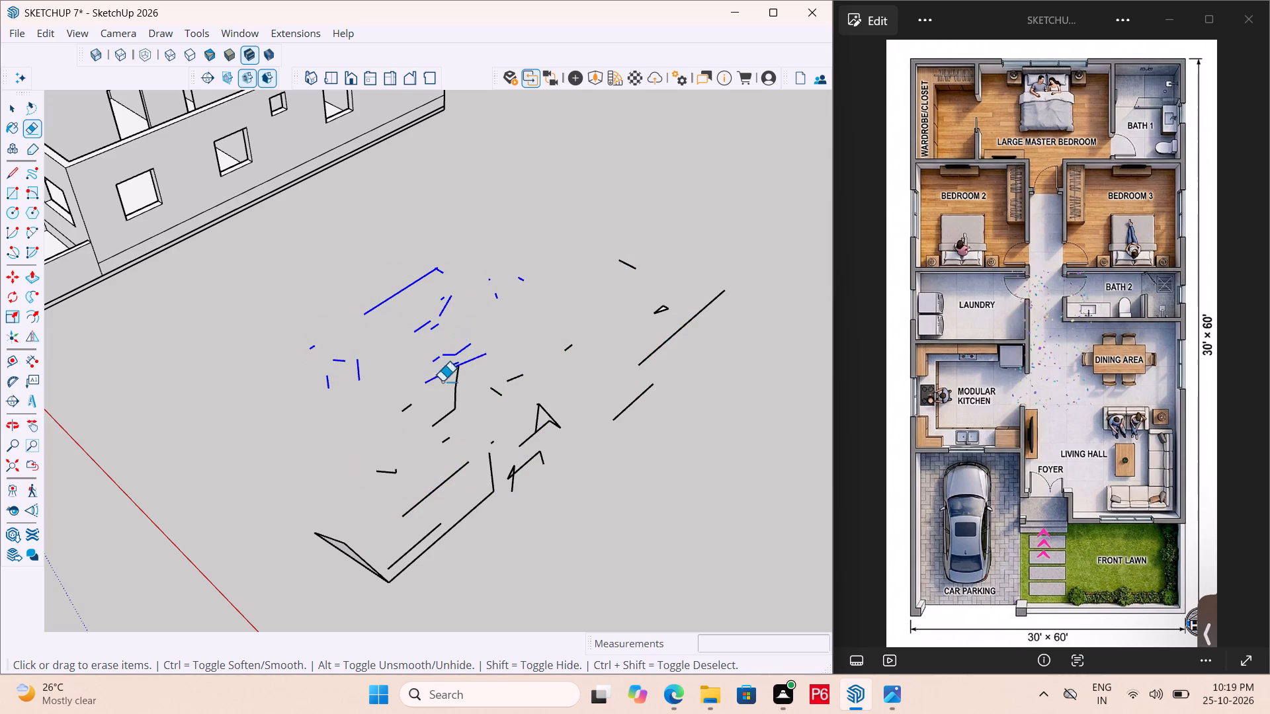
{"action": "left_click_drag", "start_coordinate": [442, 381], "coordinate": [454, 412]}
{"action": "left_click_drag", "start_coordinate": [454, 412], "coordinate": [521, 371]}
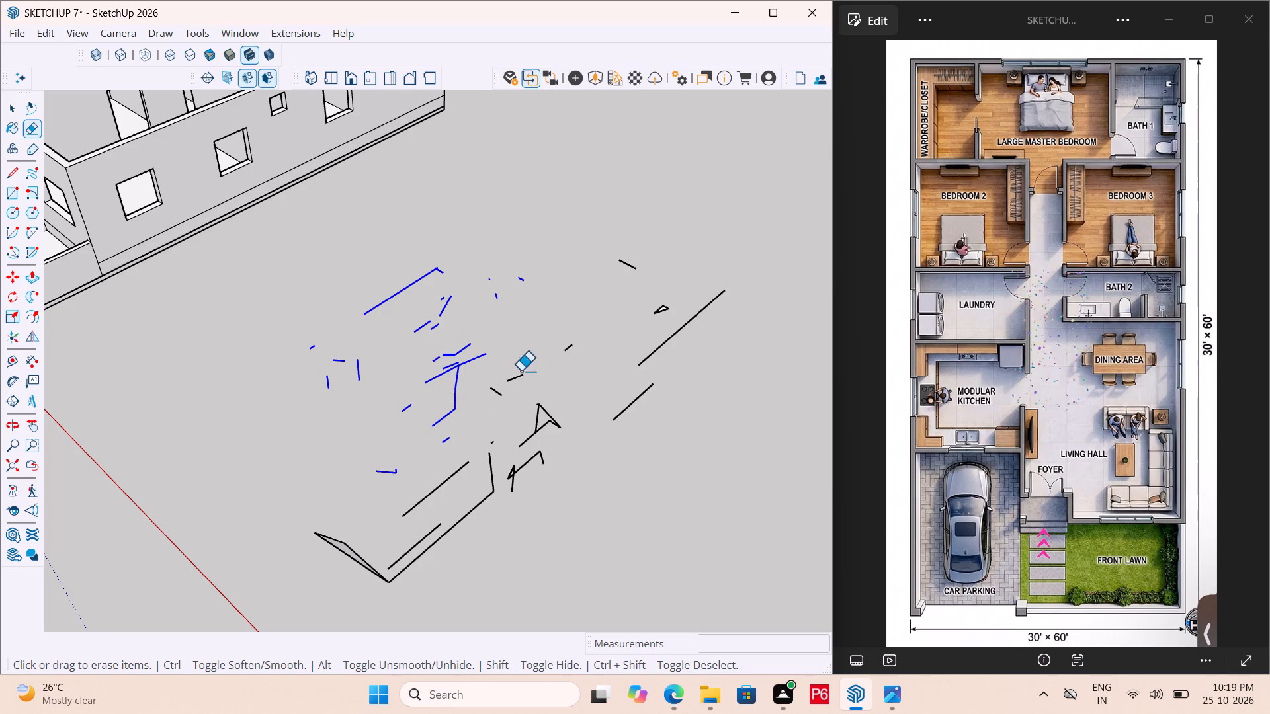
{"action": "left_click_drag", "start_coordinate": [521, 371], "coordinate": [637, 264]}
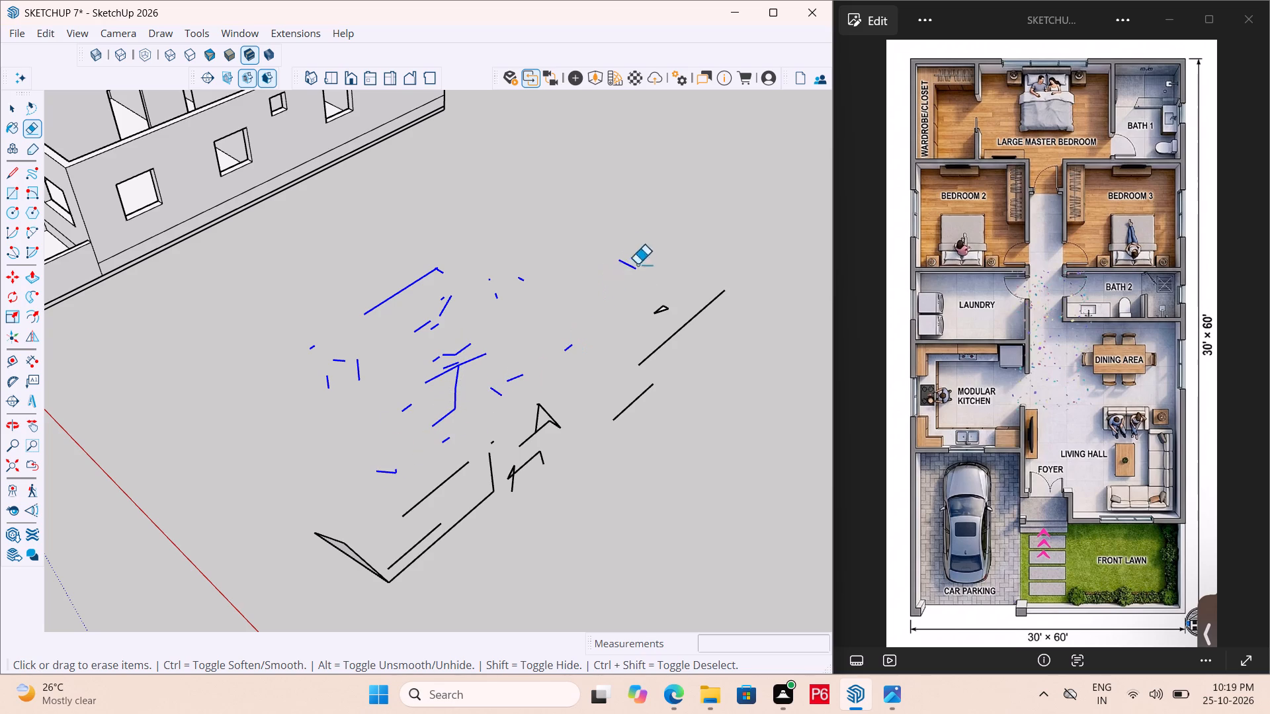
{"action": "left_click_drag", "start_coordinate": [637, 264], "coordinate": [595, 418]}
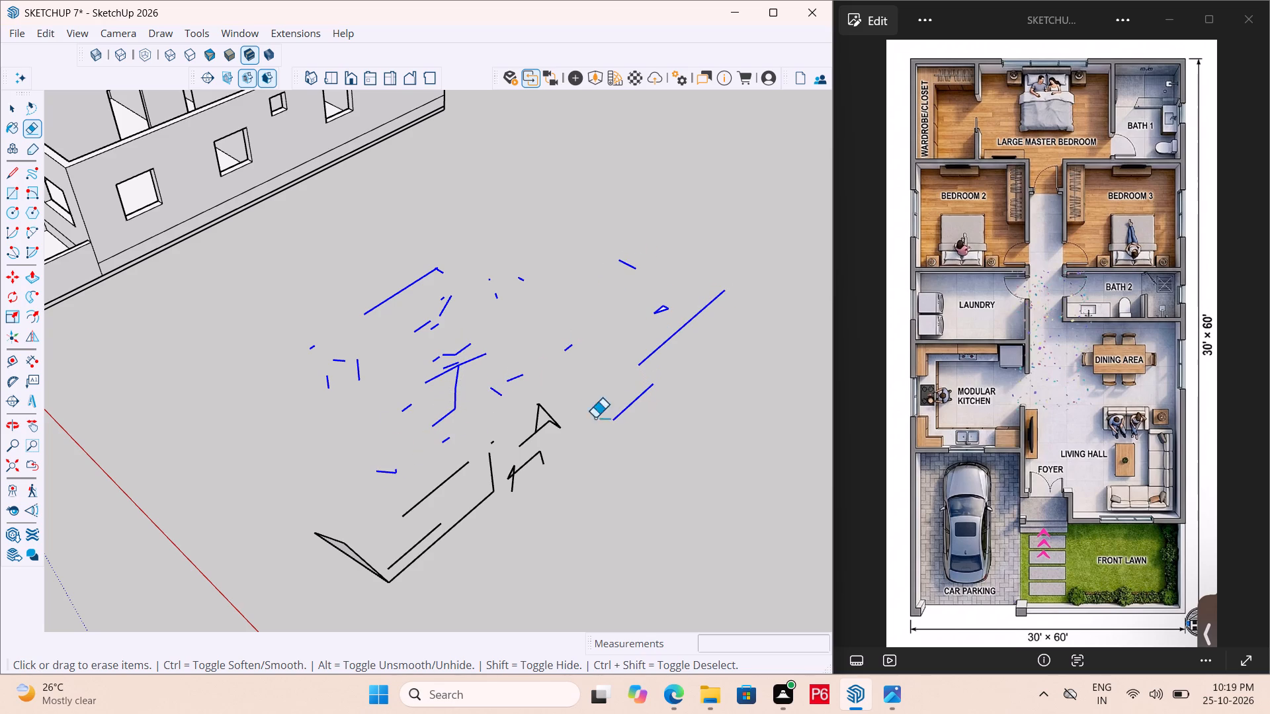
{"action": "left_click_drag", "start_coordinate": [595, 418], "coordinate": [510, 459]}
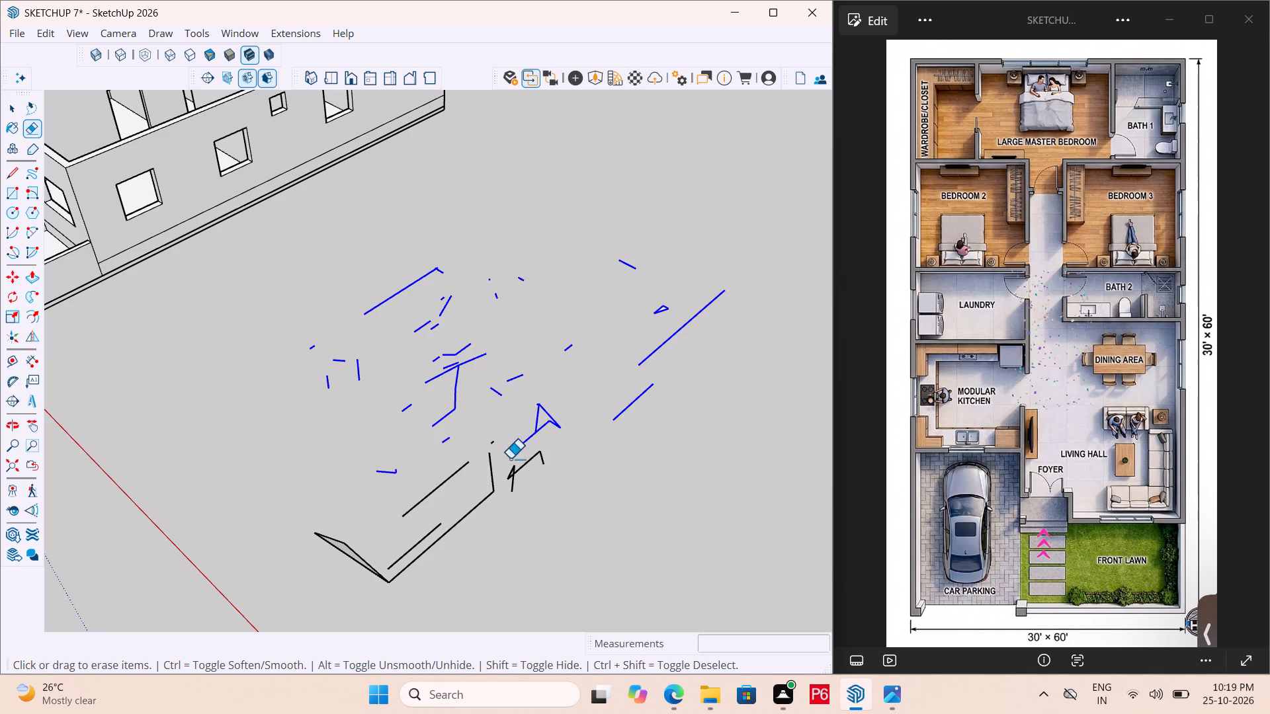
{"action": "left_click_drag", "start_coordinate": [510, 459], "coordinate": [504, 462]}
Erase the last lines at the near corner of the former ground rectangle, sweeping over the cleared area for leftovers.
{"action": "left_click_drag", "start_coordinate": [504, 462], "coordinate": [539, 460]}
{"action": "left_click_drag", "start_coordinate": [539, 460], "coordinate": [495, 498]}
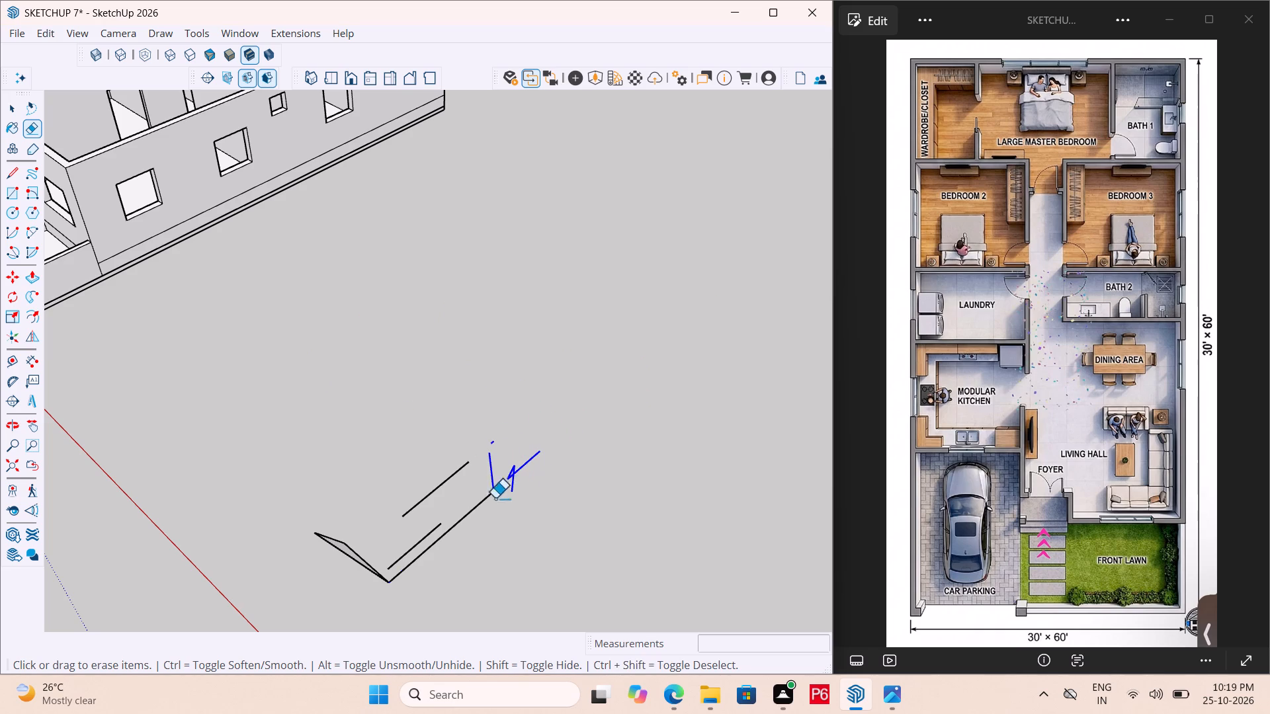
{"action": "left_click_drag", "start_coordinate": [495, 498], "coordinate": [349, 530]}
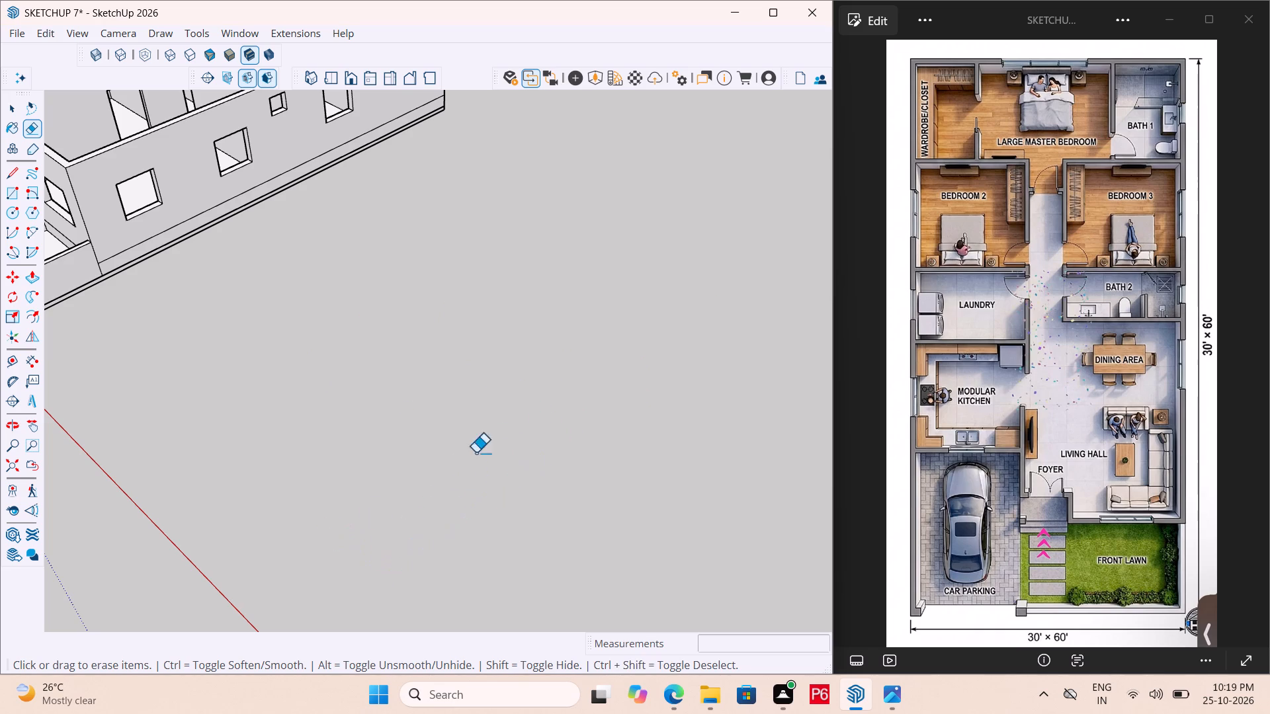
{"action": "left_click_drag", "start_coordinate": [415, 529], "coordinate": [583, 270]}
{"action": "left_click_drag", "start_coordinate": [503, 299], "coordinate": [356, 398]}
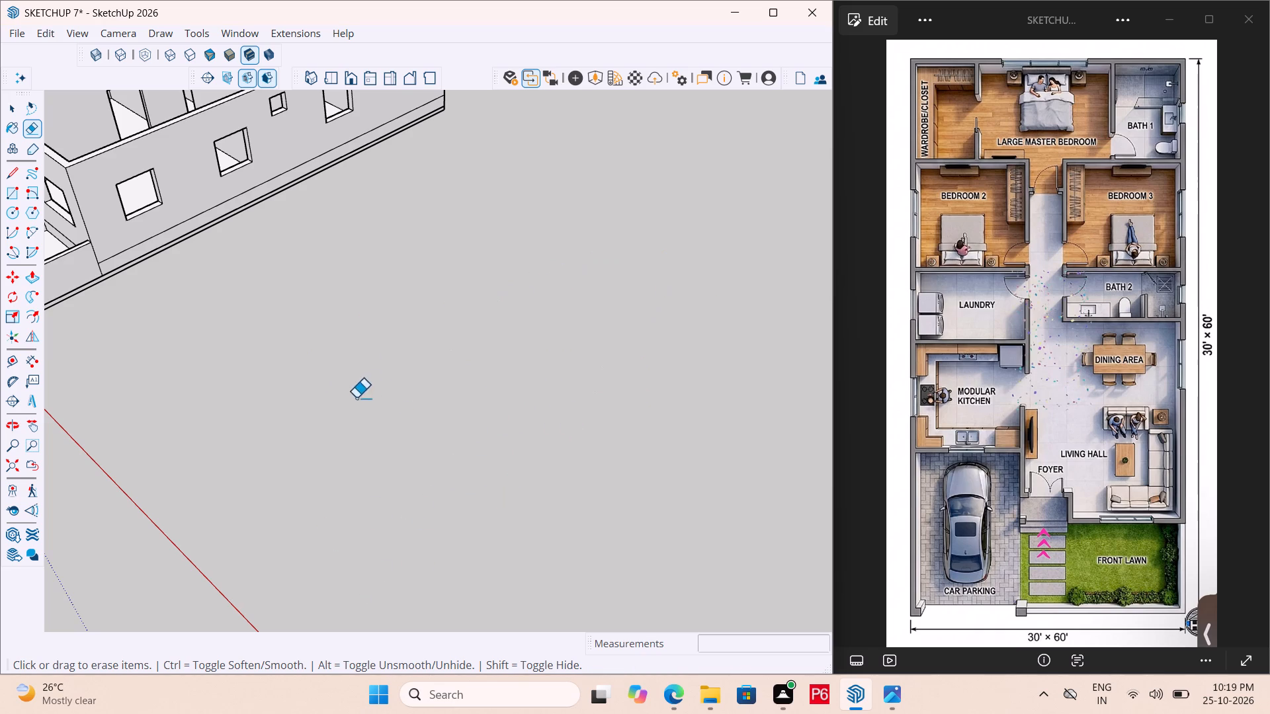
{"action": "left_click_drag", "start_coordinate": [356, 398], "coordinate": [498, 321]}
Save the model.
{"action": "key", "text": "ctrl+s"}
{"action": "key", "text": "ctrl+s"}
{"action": "key", "text": "ctrl+s"}
{"action": "key", "text": "ctrl+s"}
{"action": "key", "text": "ctrl+s"}
{"action": "key", "text": "ctrl+s"}
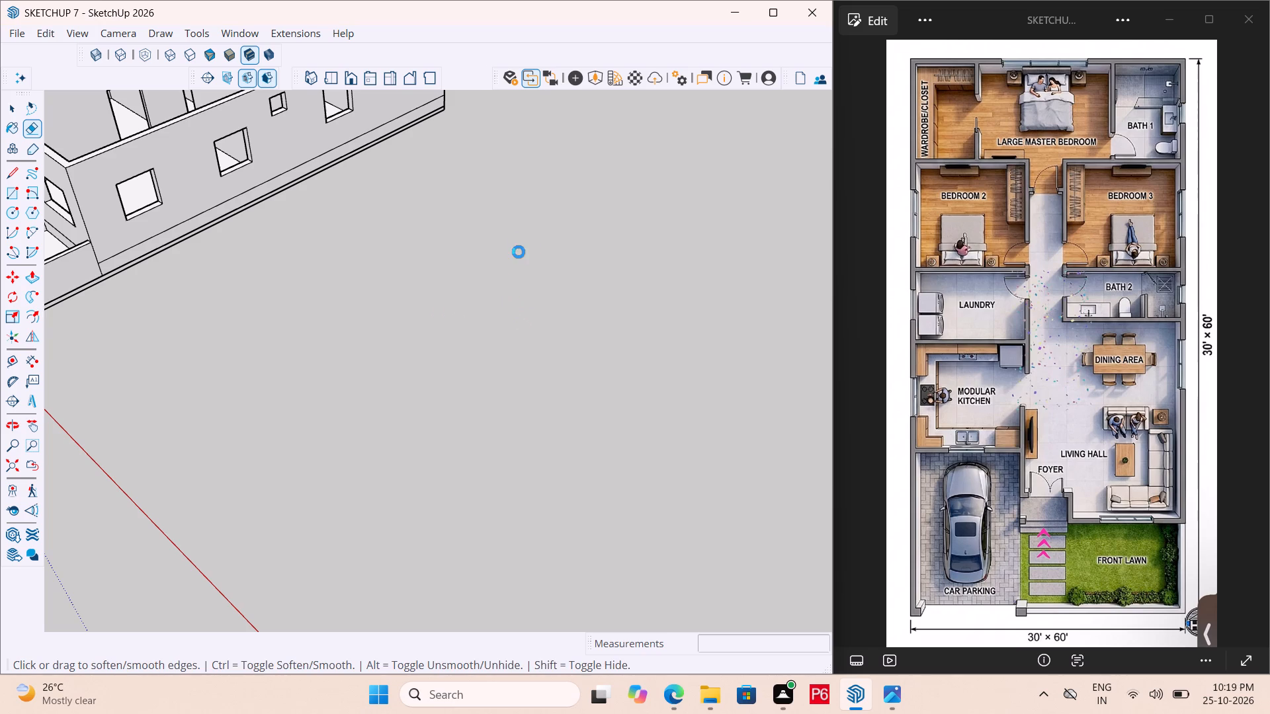
{"action": "key", "text": "ctrl+s"}
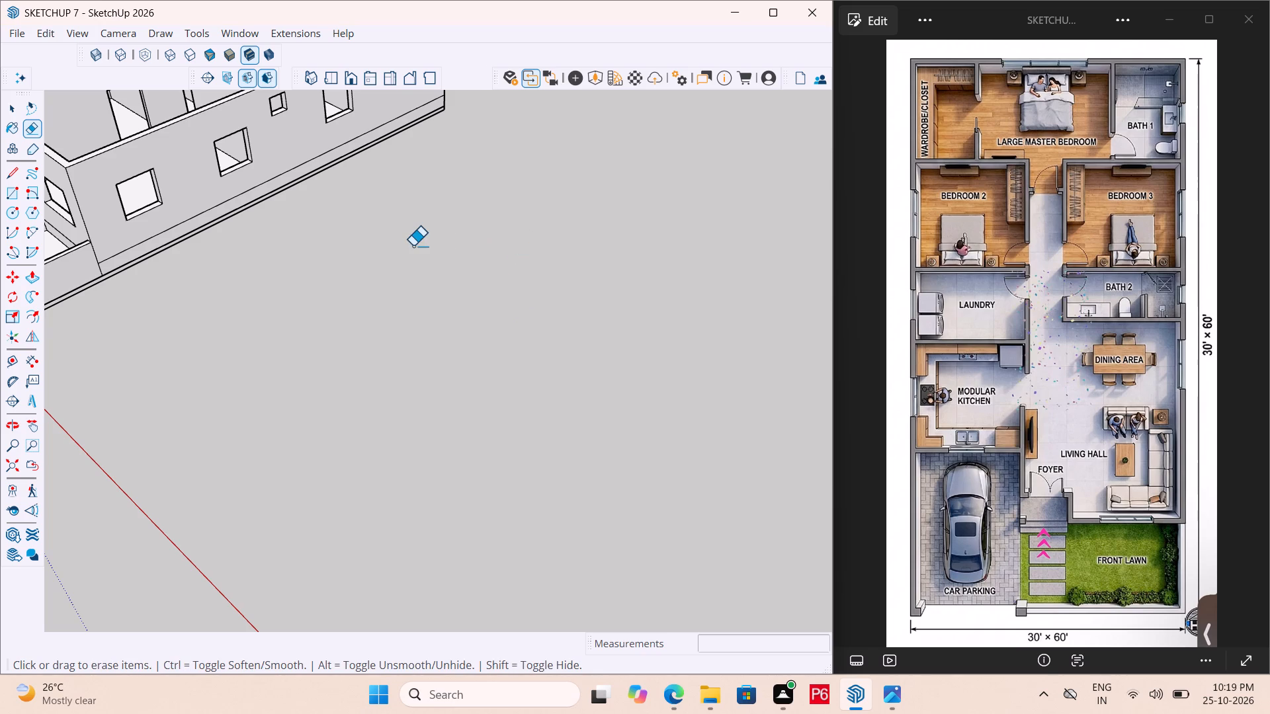
Draw a freehand ground rectangle in the empty area beside the house's long windowed wall.
{"action": "scroll", "coordinate": [630, 350], "scroll_direction": "down", "scroll_amount": 6}
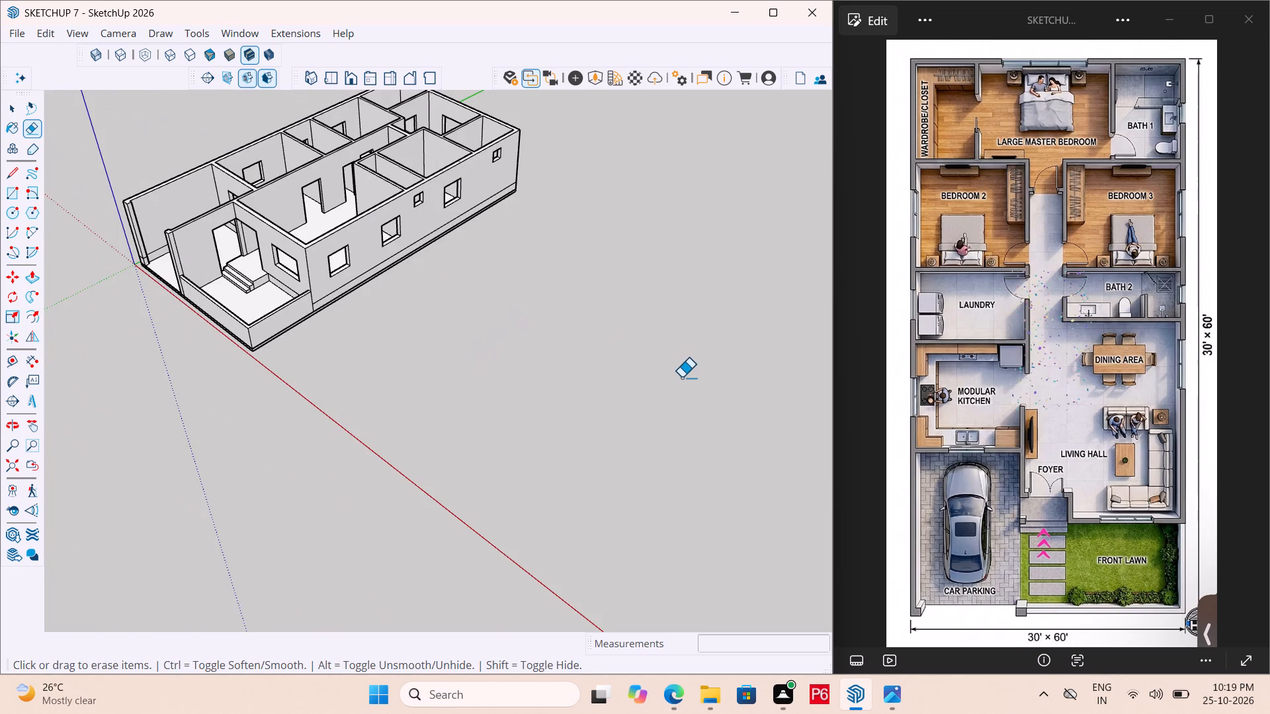
{"action": "middle_click_drag", "start_coordinate": [424, 368], "coordinate": [392, 419]}
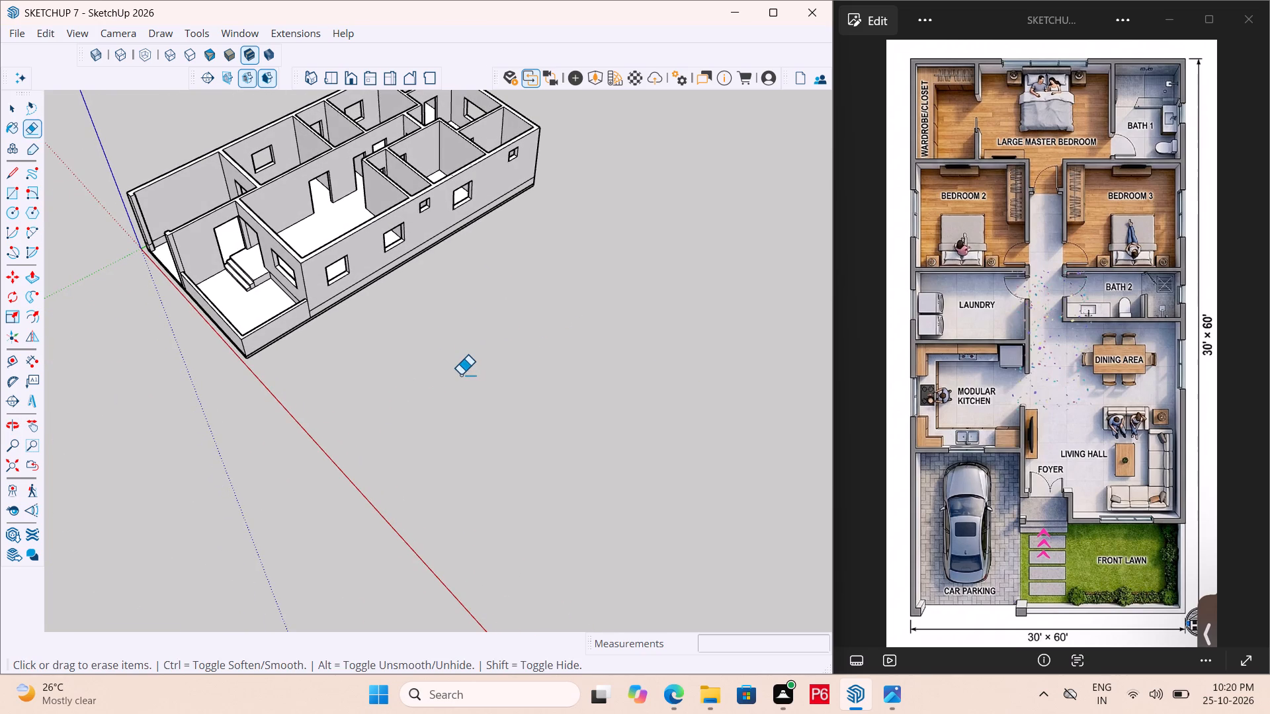
{"action": "key", "text": "r"}
{"action": "left_click_drag", "start_coordinate": [377, 407], "coordinate": [397, 407]}
{"action": "left_click", "coordinate": [553, 397]}
Draw five overlapping freehand rectangles over the new ground rectangle and past its far edge, the last about 14' × 11' 4".
{"action": "left_click_drag", "start_coordinate": [394, 403], "coordinate": [411, 405]}
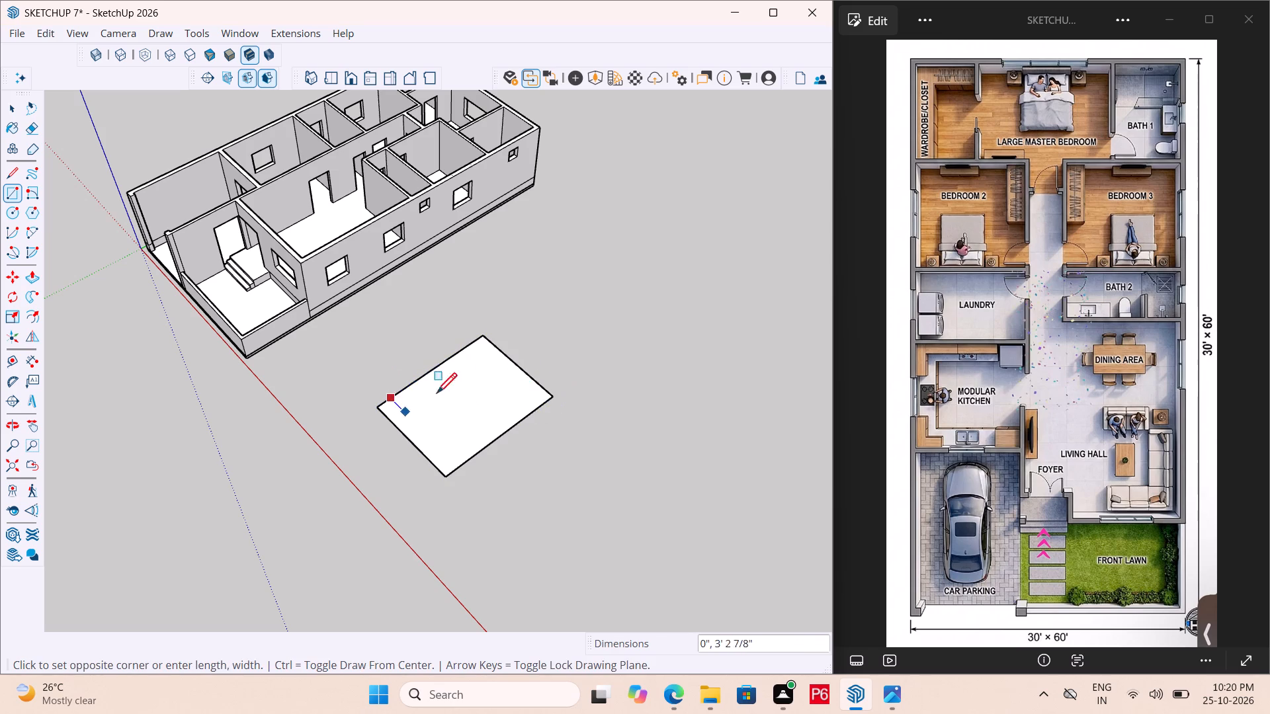
{"action": "left_click", "coordinate": [530, 381]}
{"action": "left_click_drag", "start_coordinate": [404, 381], "coordinate": [443, 381]}
{"action": "left_click", "coordinate": [514, 373]}
{"action": "left_click_drag", "start_coordinate": [425, 363], "coordinate": [461, 364]}
{"action": "left_click", "coordinate": [514, 364]}
{"action": "left_click_drag", "start_coordinate": [449, 355], "coordinate": [488, 356]}
{"action": "left_click", "coordinate": [583, 354]}
{"action": "left_click_drag", "start_coordinate": [478, 353], "coordinate": [543, 357]}
{"action": "left_click", "coordinate": [598, 370]}
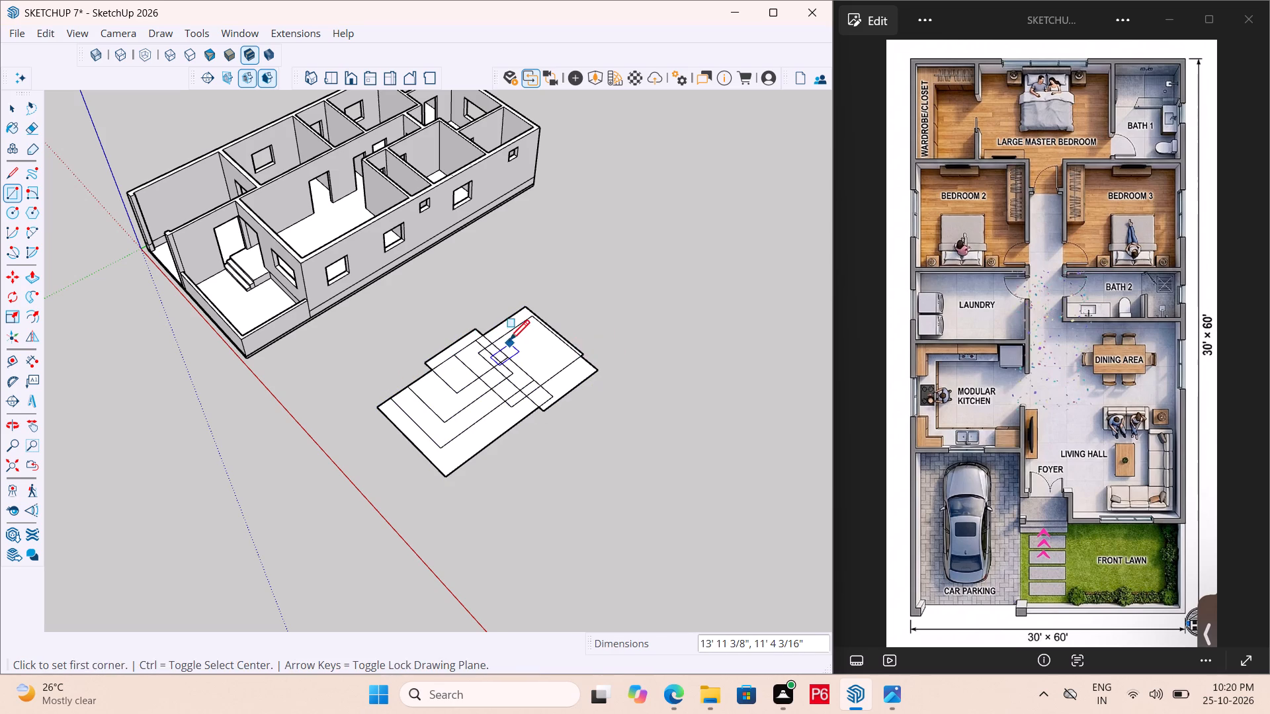
Draw more overlapping freehand rectangles that extend the ground cluster towards its far end and outer side.
{"action": "left_click_drag", "start_coordinate": [509, 342], "coordinate": [552, 340]}
{"action": "left_click_drag", "start_coordinate": [606, 340], "coordinate": [635, 342]}
{"action": "left_click_drag", "start_coordinate": [536, 350], "coordinate": [624, 357]}
{"action": "left_click", "coordinate": [679, 372]}
{"action": "left_click_drag", "start_coordinate": [505, 383], "coordinate": [584, 387]}
{"action": "left_click", "coordinate": [640, 400]}
{"action": "left_click_drag", "start_coordinate": [543, 401], "coordinate": [549, 406]}
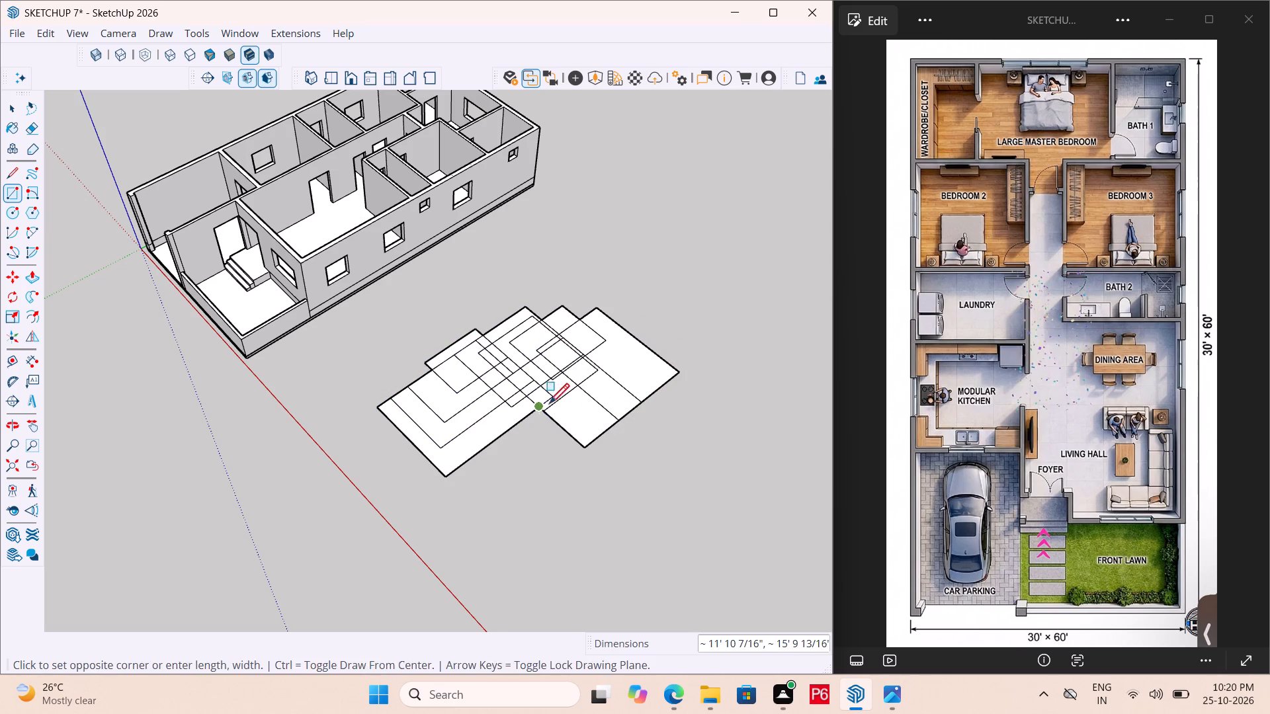
{"action": "left_click_drag", "start_coordinate": [549, 406], "coordinate": [596, 415]}
{"action": "left_click", "coordinate": [644, 436]}
Draw overlapping freehand rectangles across the cluster's middle and outward, away from the house.
{"action": "left_click_drag", "start_coordinate": [500, 442], "coordinate": [669, 496]}
{"action": "left_click_drag", "start_coordinate": [536, 436], "coordinate": [505, 414]}
{"action": "left_click_drag", "start_coordinate": [491, 409], "coordinate": [630, 418]}
{"action": "left_click_drag", "start_coordinate": [492, 399], "coordinate": [513, 411]}
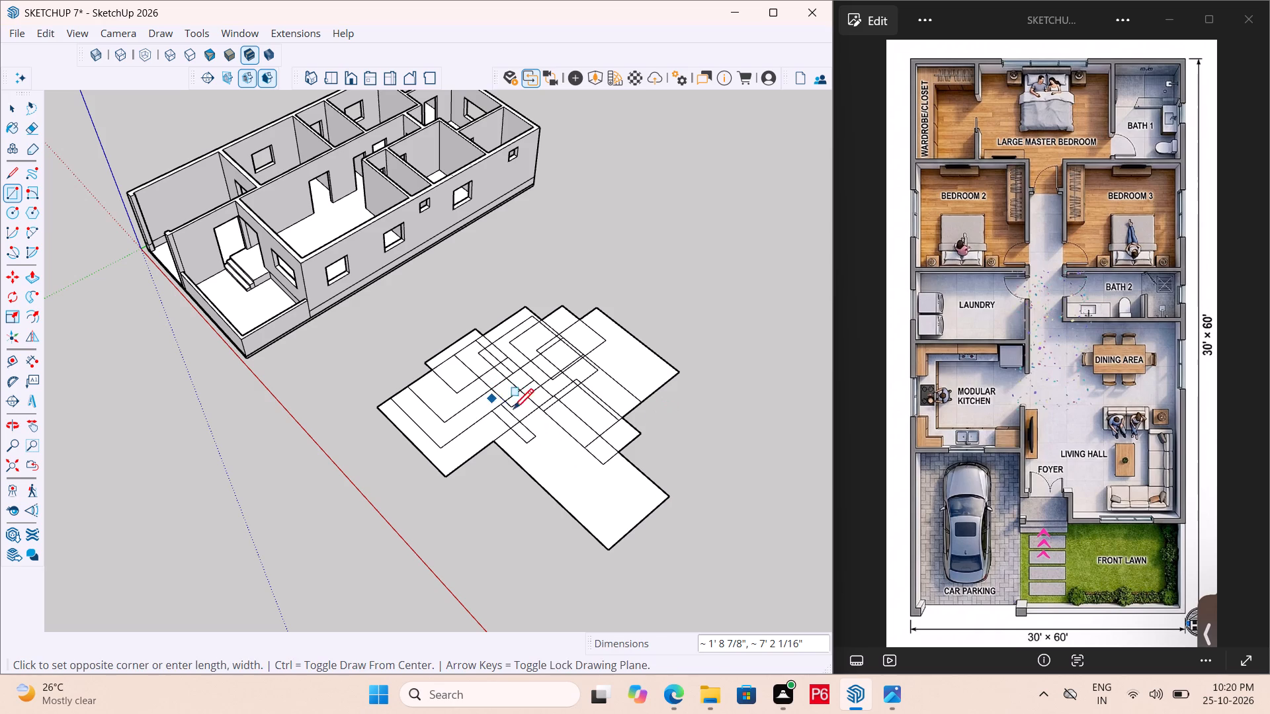
{"action": "left_click_drag", "start_coordinate": [513, 411], "coordinate": [649, 430]}
{"action": "left_click_drag", "start_coordinate": [536, 442], "coordinate": [466, 450]}
{"action": "left_click_drag", "start_coordinate": [414, 447], "coordinate": [603, 481]}
{"action": "left_click_drag", "start_coordinate": [430, 461], "coordinate": [575, 506]}
{"action": "left_click", "coordinate": [527, 465]}
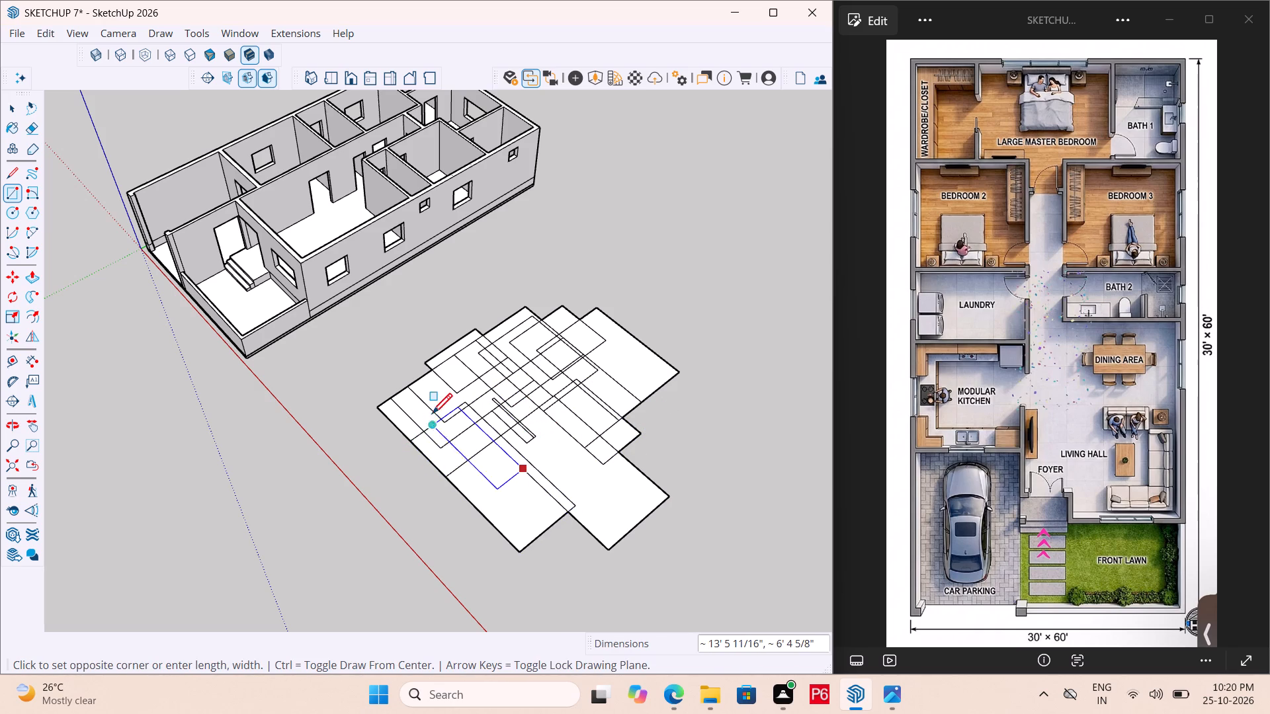
{"action": "left_click", "coordinate": [452, 423]}
Draw overlapping freehand rectangles over the cluster's outer part, extending it to a new corner farthest from the house.
{"action": "left_click_drag", "start_coordinate": [446, 496], "coordinate": [458, 491]}
{"action": "left_click", "coordinate": [642, 448]}
{"action": "left_click_drag", "start_coordinate": [520, 482], "coordinate": [626, 489]}
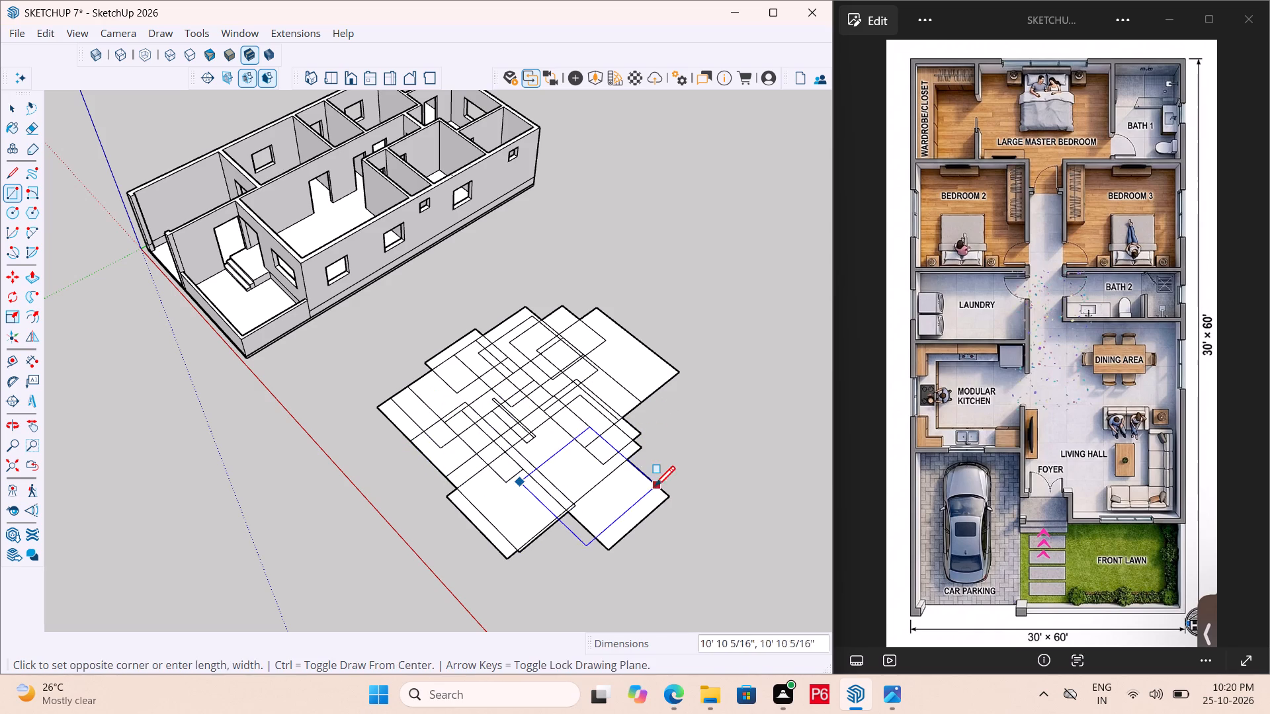
{"action": "left_click_drag", "start_coordinate": [566, 487], "coordinate": [618, 495]}
{"action": "left_click", "coordinate": [671, 501]}
{"action": "left_click_drag", "start_coordinate": [504, 501], "coordinate": [564, 506]}
{"action": "left_click_drag", "start_coordinate": [504, 514], "coordinate": [542, 530]}
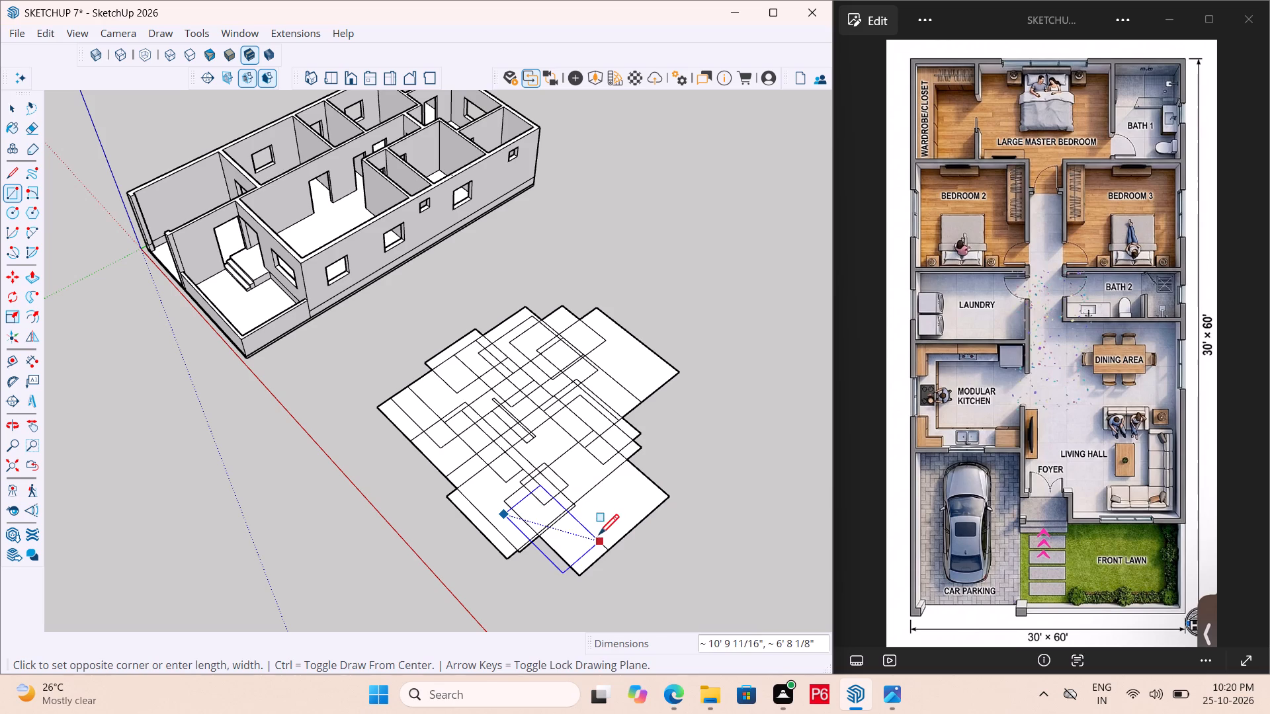
{"action": "left_click", "coordinate": [578, 533]}
{"action": "left_click_drag", "start_coordinate": [480, 532], "coordinate": [501, 553]}
{"action": "left_click_drag", "start_coordinate": [574, 575], "coordinate": [581, 571]}
Save the model.
{"action": "key", "text": "ctrl+s"}
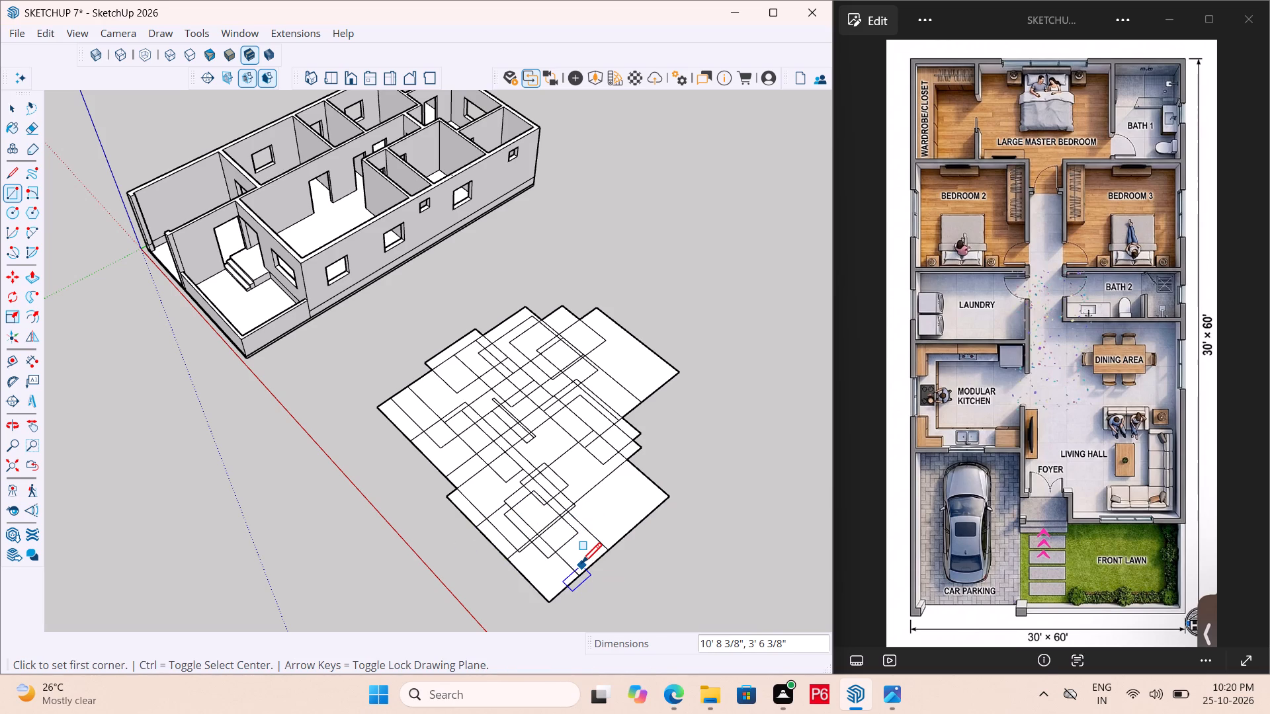
{"action": "key", "text": "ctrl+s"}
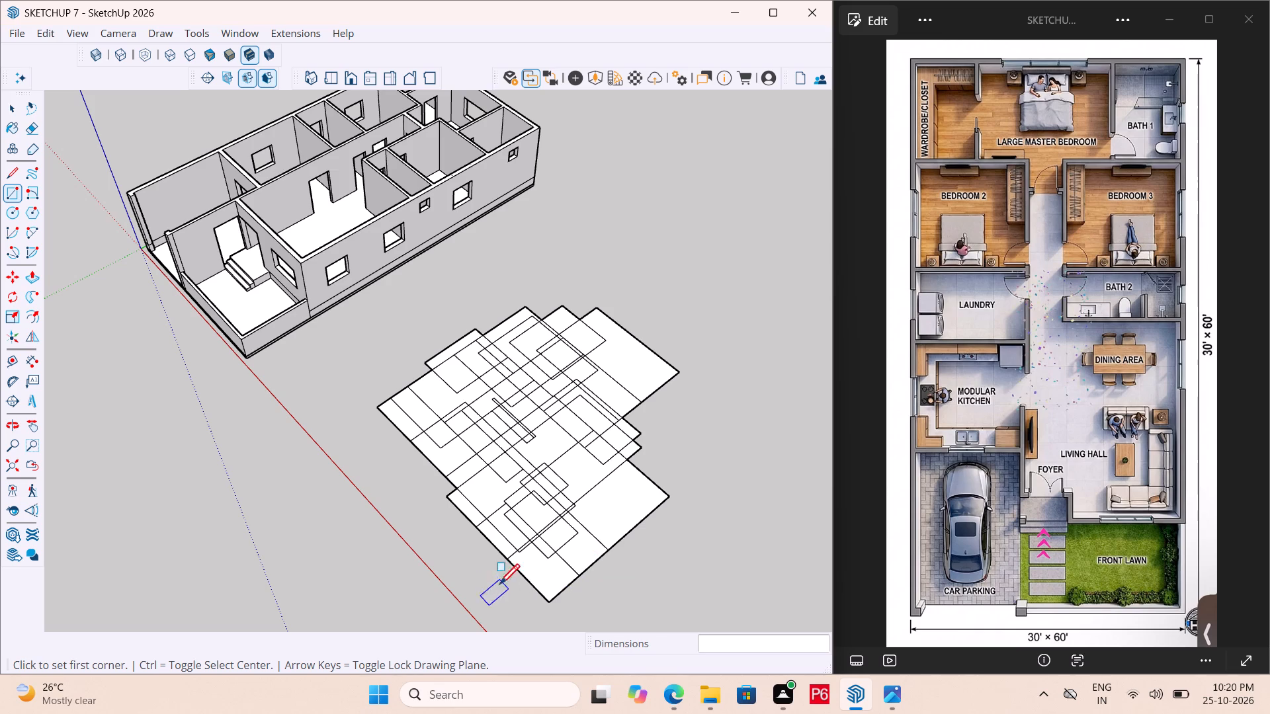
Draw six smaller overlapping freehand rectangles inside the cluster's outer portion, with the last about 4' 4" × 7' 6".
{"action": "left_click_drag", "start_coordinate": [544, 524], "coordinate": [567, 521]}
{"action": "left_click", "coordinate": [607, 522]}
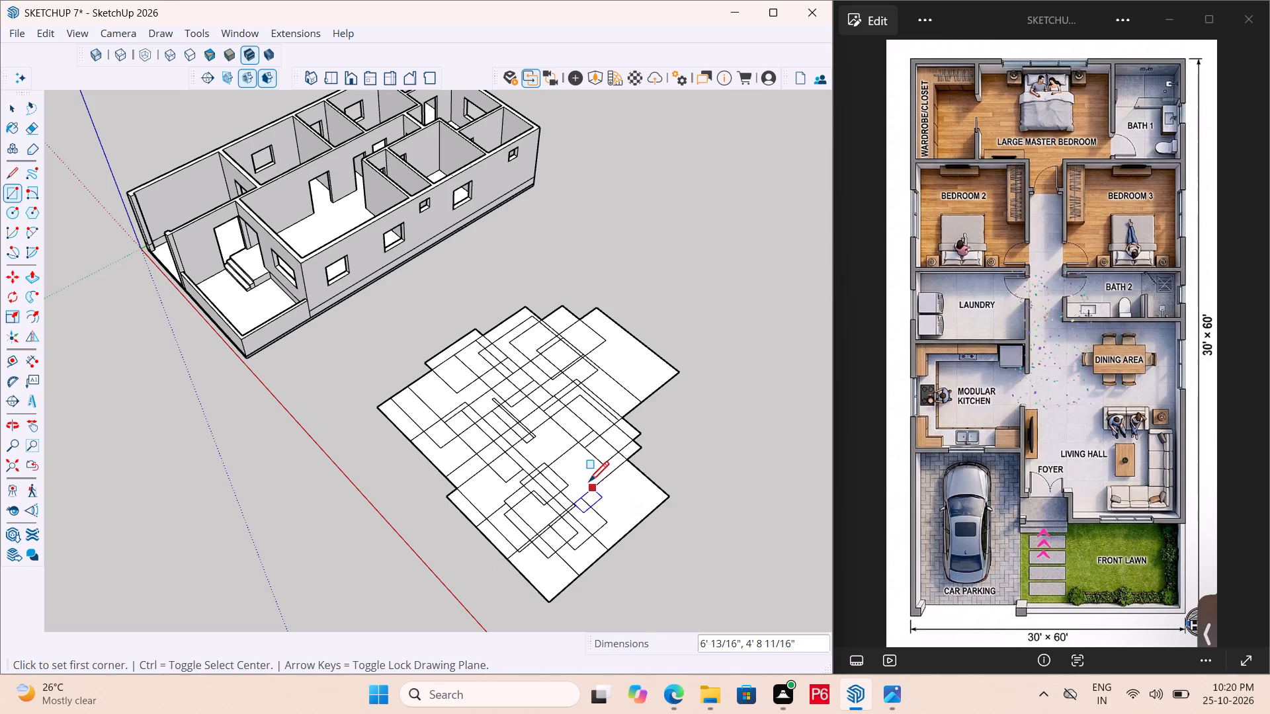
{"action": "left_click_drag", "start_coordinate": [589, 484], "coordinate": [618, 486]}
{"action": "left_click", "coordinate": [637, 490]}
{"action": "left_click_drag", "start_coordinate": [550, 459], "coordinate": [576, 469]}
{"action": "left_click", "coordinate": [605, 482]}
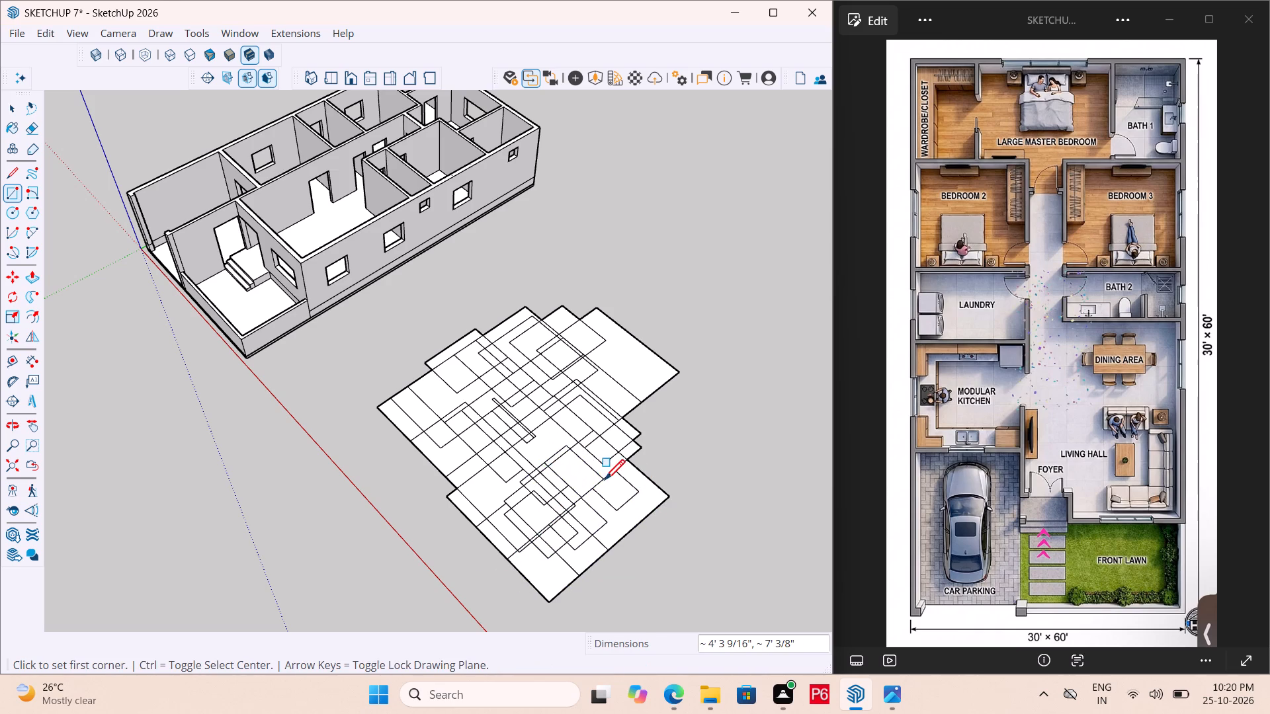
{"action": "left_click_drag", "start_coordinate": [536, 481], "coordinate": [568, 486]}
{"action": "left_click", "coordinate": [623, 498]}
{"action": "left_click_drag", "start_coordinate": [624, 457], "coordinate": [615, 461]}
{"action": "left_click", "coordinate": [562, 490]}
{"action": "left_click_drag", "start_coordinate": [582, 447], "coordinate": [580, 453]}
{"action": "left_click", "coordinate": [522, 450]}
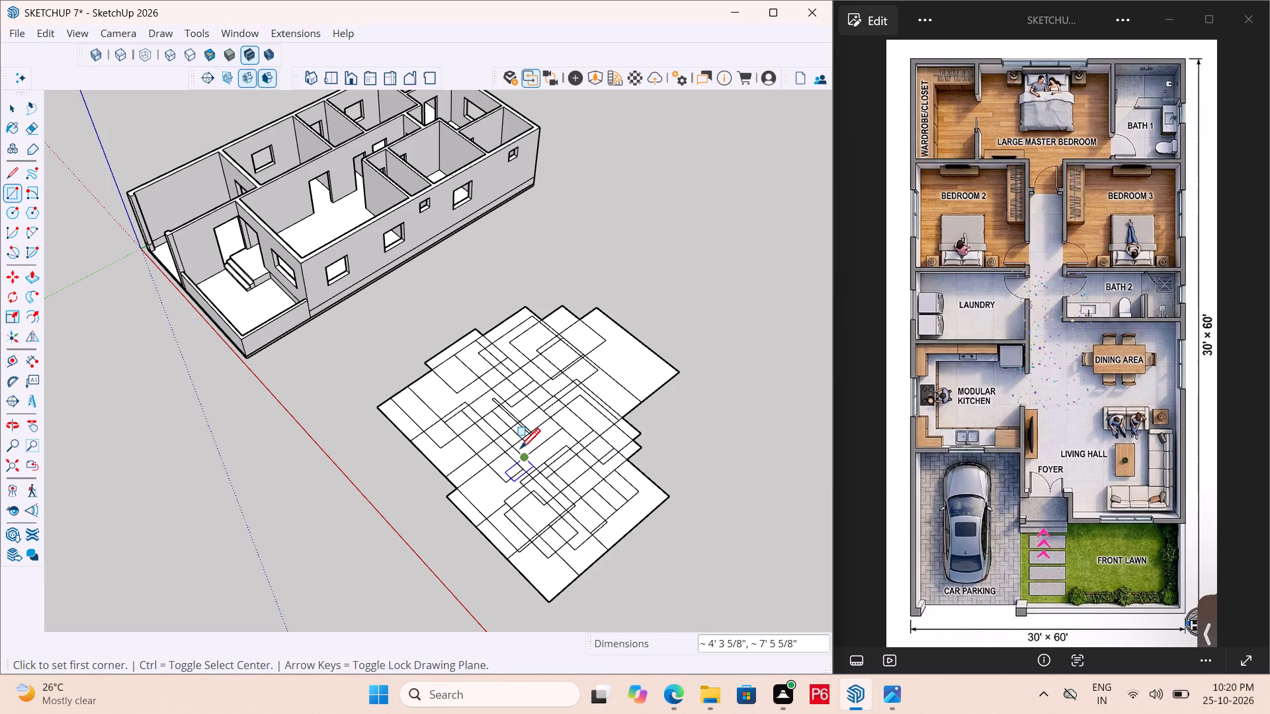
Draw four overlapping freehand rectangles in the cluster's central area, with the last about 4' 4" × 7' 5".
{"action": "left_click_drag", "start_coordinate": [590, 408], "coordinate": [563, 408]}
{"action": "left_click", "coordinate": [505, 434]}
{"action": "left_click", "coordinate": [460, 448]}
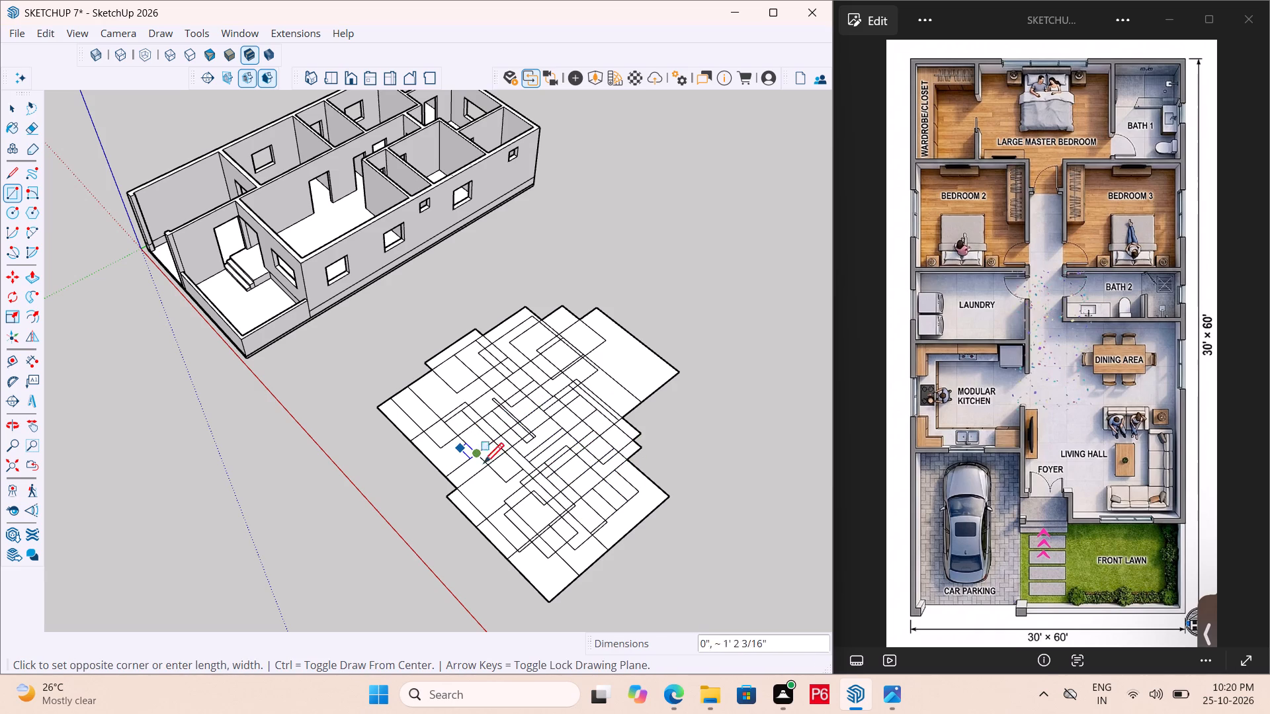
{"action": "left_click", "coordinate": [509, 476]}
{"action": "left_click_drag", "start_coordinate": [444, 457], "coordinate": [458, 457]}
{"action": "left_click", "coordinate": [513, 455]}
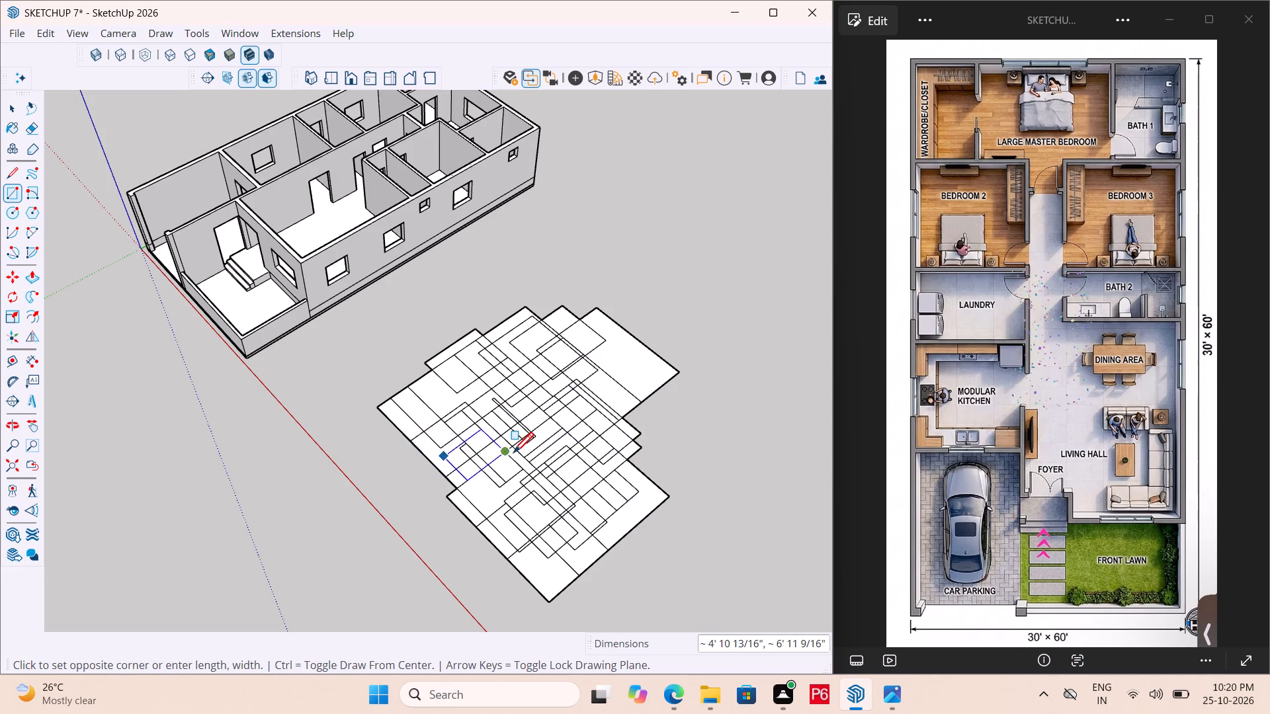
{"action": "left_click_drag", "start_coordinate": [482, 487], "coordinate": [497, 468]}
{"action": "left_click", "coordinate": [501, 436]}
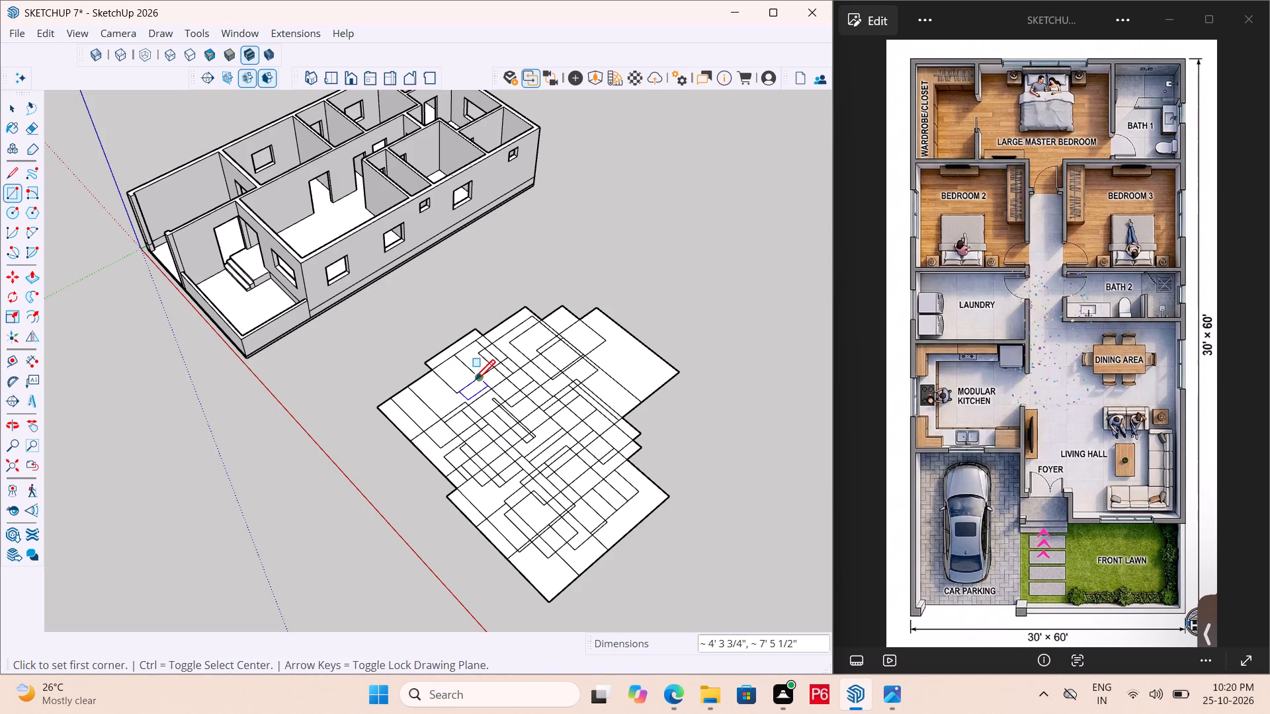
Draw small overlapping freehand rectangles at the cluster's corner nearest the house front, with the last about 5' 9" × 6' 8".
{"action": "left_click_drag", "start_coordinate": [475, 382], "coordinate": [467, 385]}
{"action": "left_click_drag", "start_coordinate": [422, 421], "coordinate": [437, 426]}
{"action": "left_click", "coordinate": [462, 447]}
{"action": "left_click", "coordinate": [424, 417]}
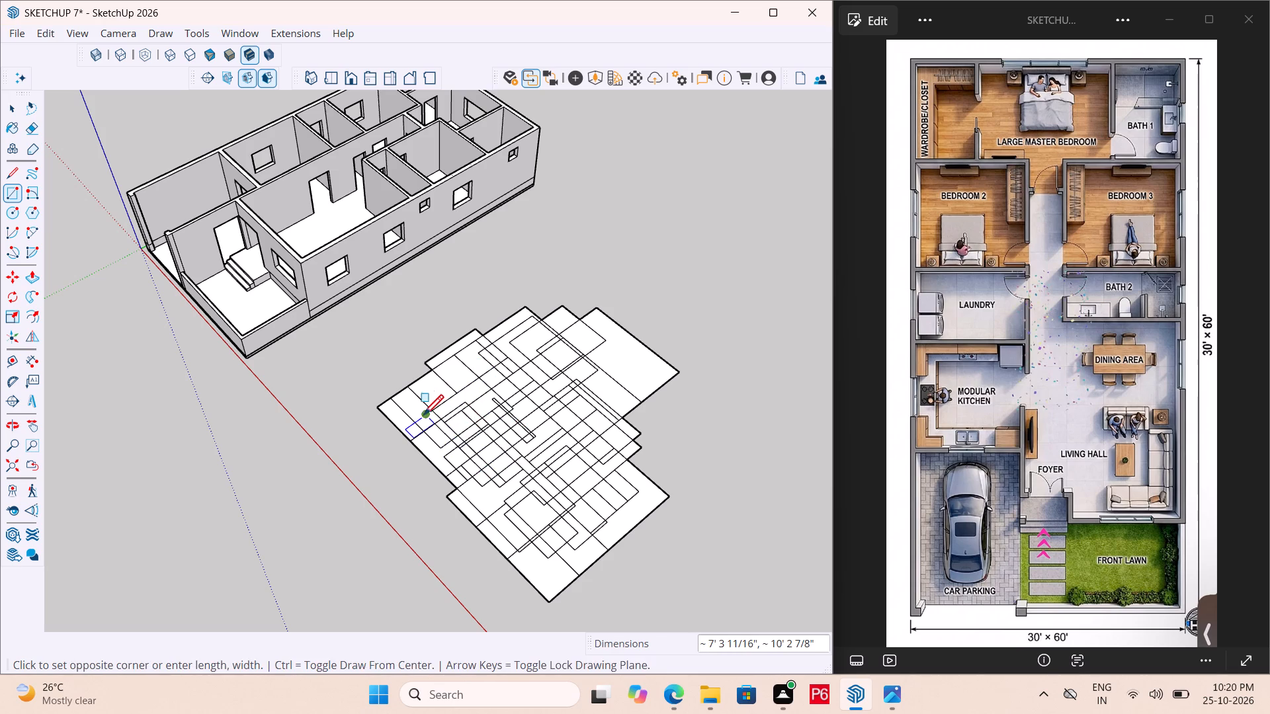
{"action": "left_click", "coordinate": [390, 407]}
{"action": "left_click_drag", "start_coordinate": [405, 401], "coordinate": [441, 396]}
{"action": "left_click", "coordinate": [474, 390]}
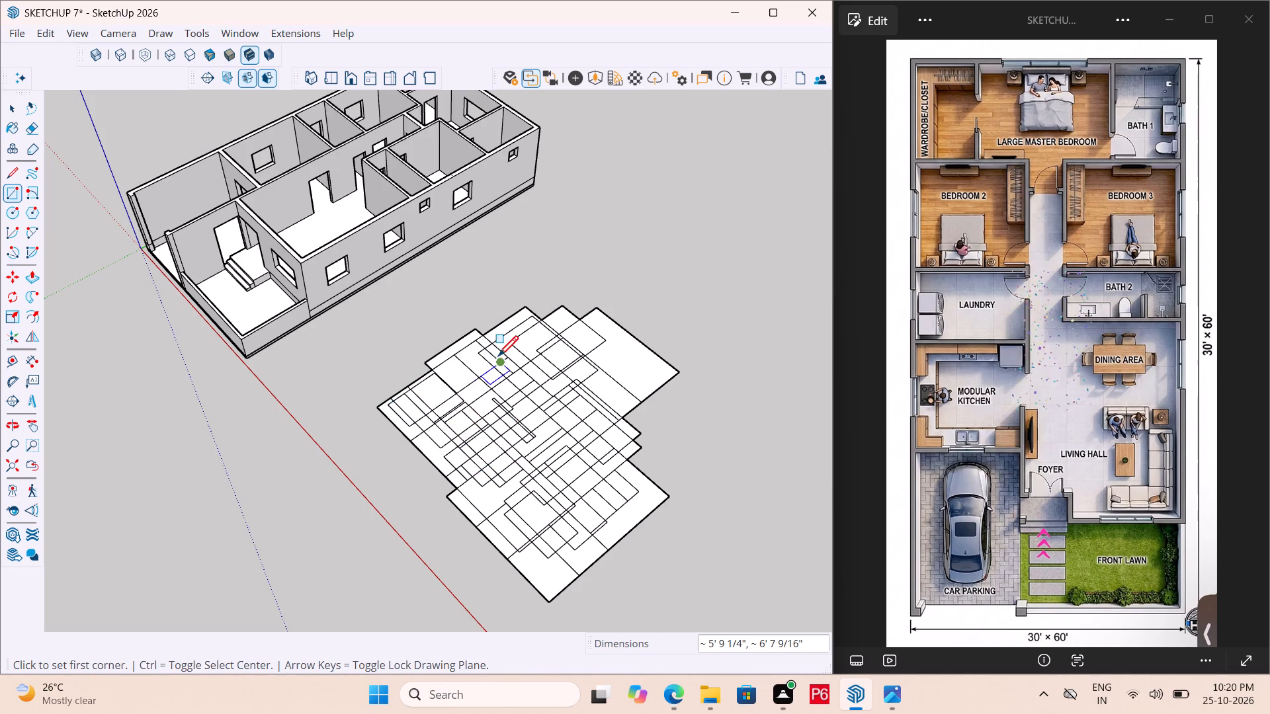
Draw overlapping freehand rectangles along the cluster's house-facing edge, including one about 4' 10" × 9'.
{"action": "left_click_drag", "start_coordinate": [498, 358], "coordinate": [487, 362]}
{"action": "left_click", "coordinate": [448, 374]}
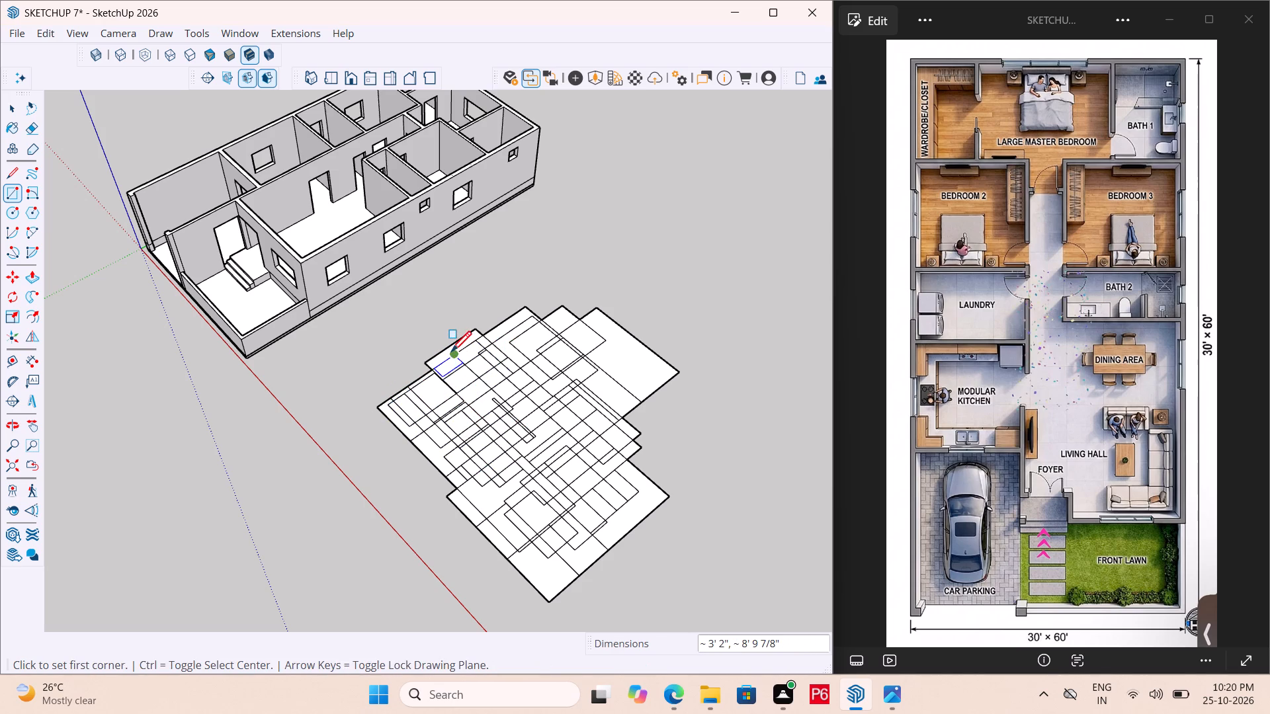
{"action": "left_click_drag", "start_coordinate": [450, 354], "coordinate": [463, 356]}
{"action": "left_click", "coordinate": [514, 363]}
{"action": "left_click_drag", "start_coordinate": [579, 343], "coordinate": [556, 350]}
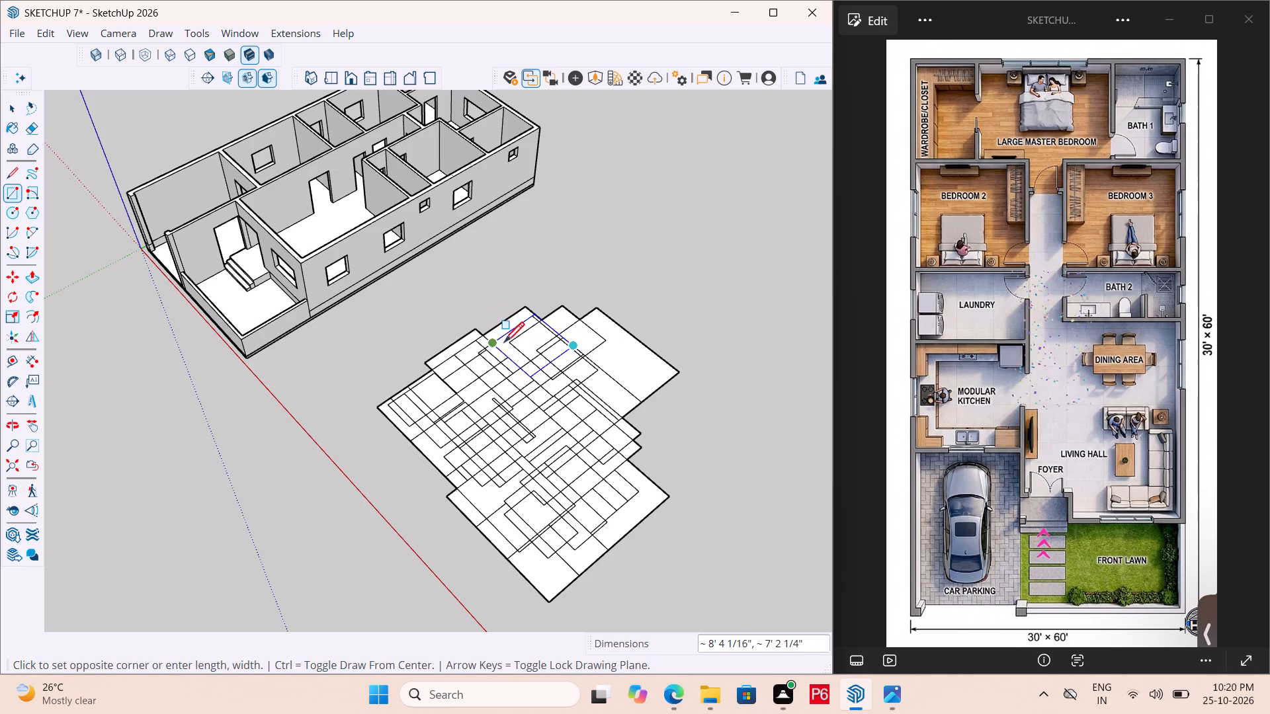
{"action": "left_click", "coordinate": [503, 356]}
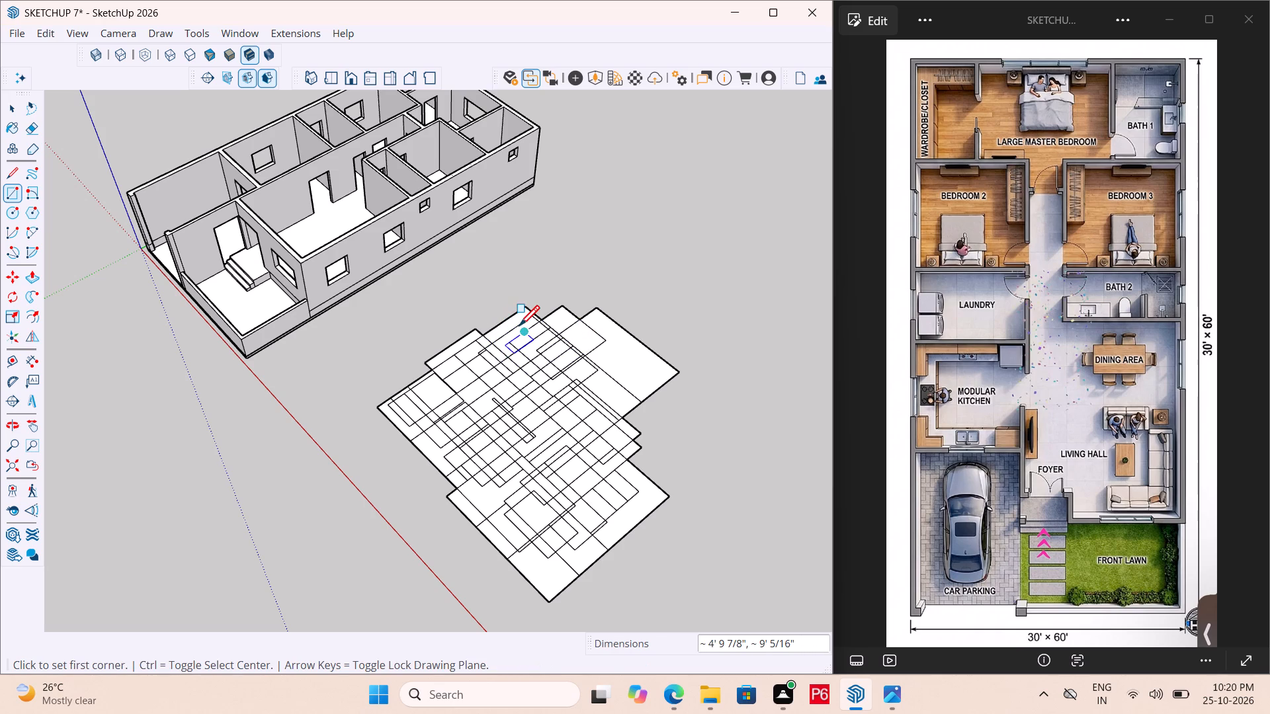
{"action": "left_click", "coordinate": [523, 328]}
{"action": "left_click", "coordinate": [493, 365]}
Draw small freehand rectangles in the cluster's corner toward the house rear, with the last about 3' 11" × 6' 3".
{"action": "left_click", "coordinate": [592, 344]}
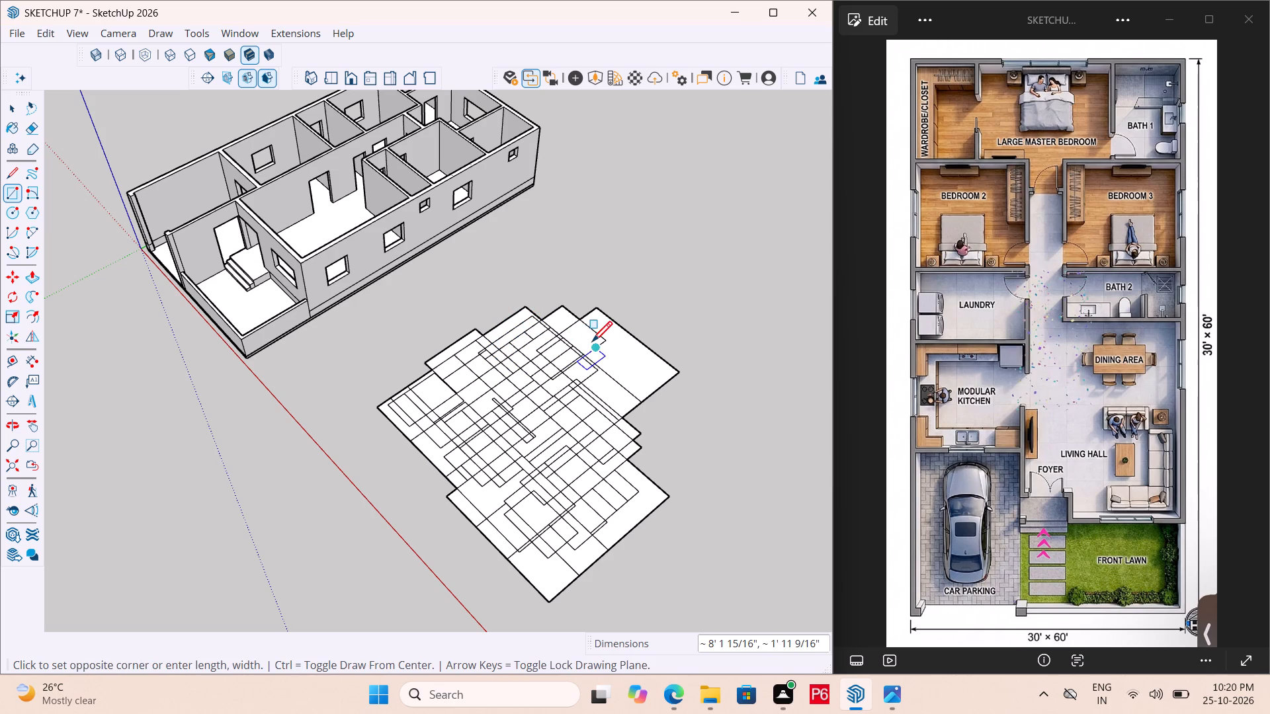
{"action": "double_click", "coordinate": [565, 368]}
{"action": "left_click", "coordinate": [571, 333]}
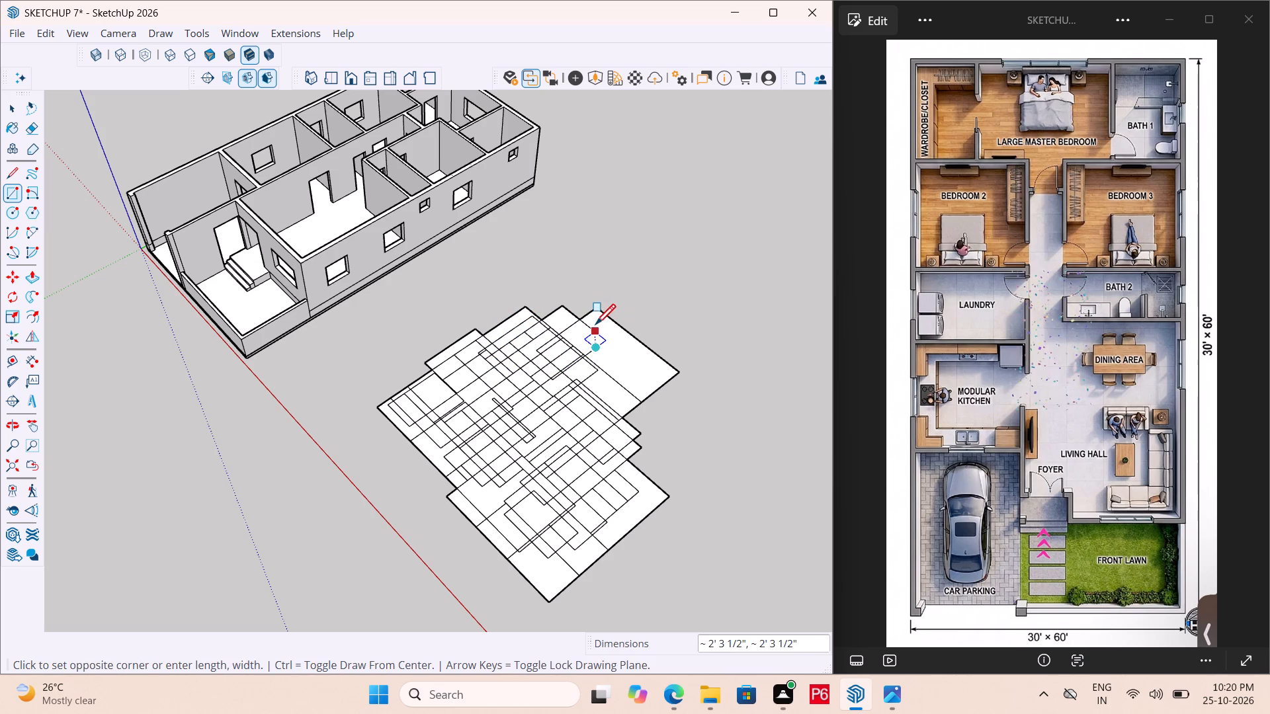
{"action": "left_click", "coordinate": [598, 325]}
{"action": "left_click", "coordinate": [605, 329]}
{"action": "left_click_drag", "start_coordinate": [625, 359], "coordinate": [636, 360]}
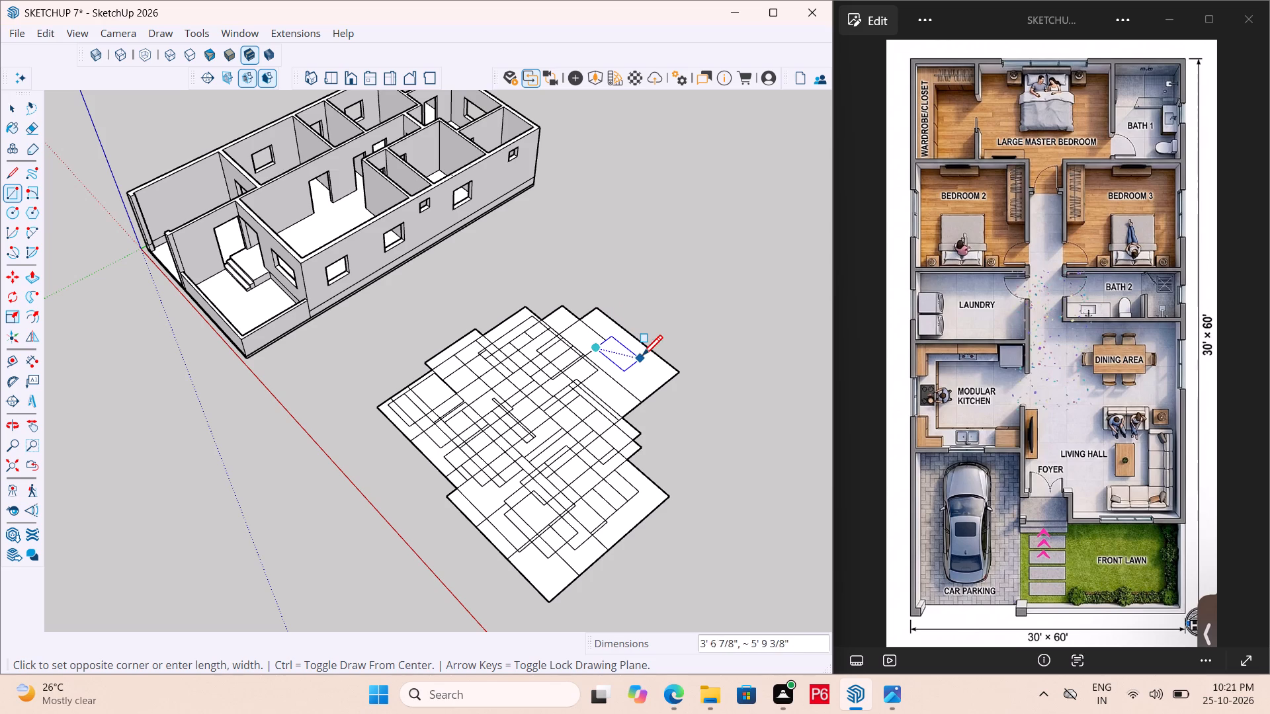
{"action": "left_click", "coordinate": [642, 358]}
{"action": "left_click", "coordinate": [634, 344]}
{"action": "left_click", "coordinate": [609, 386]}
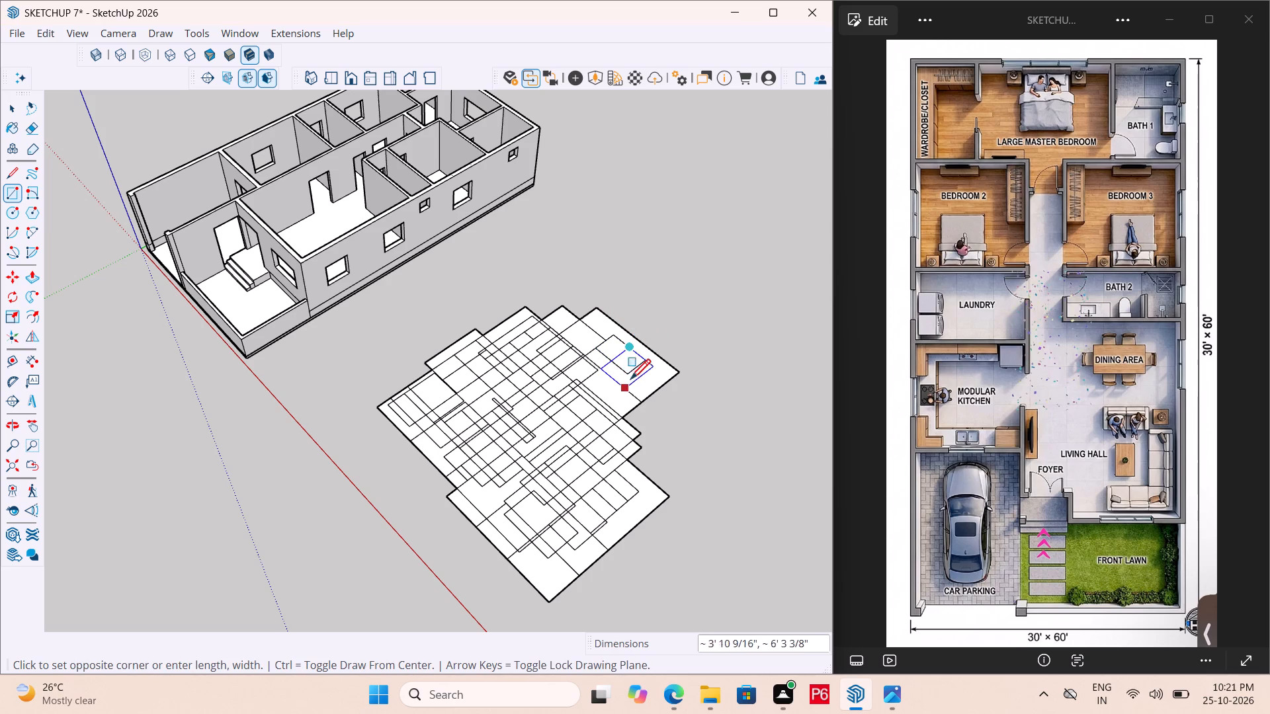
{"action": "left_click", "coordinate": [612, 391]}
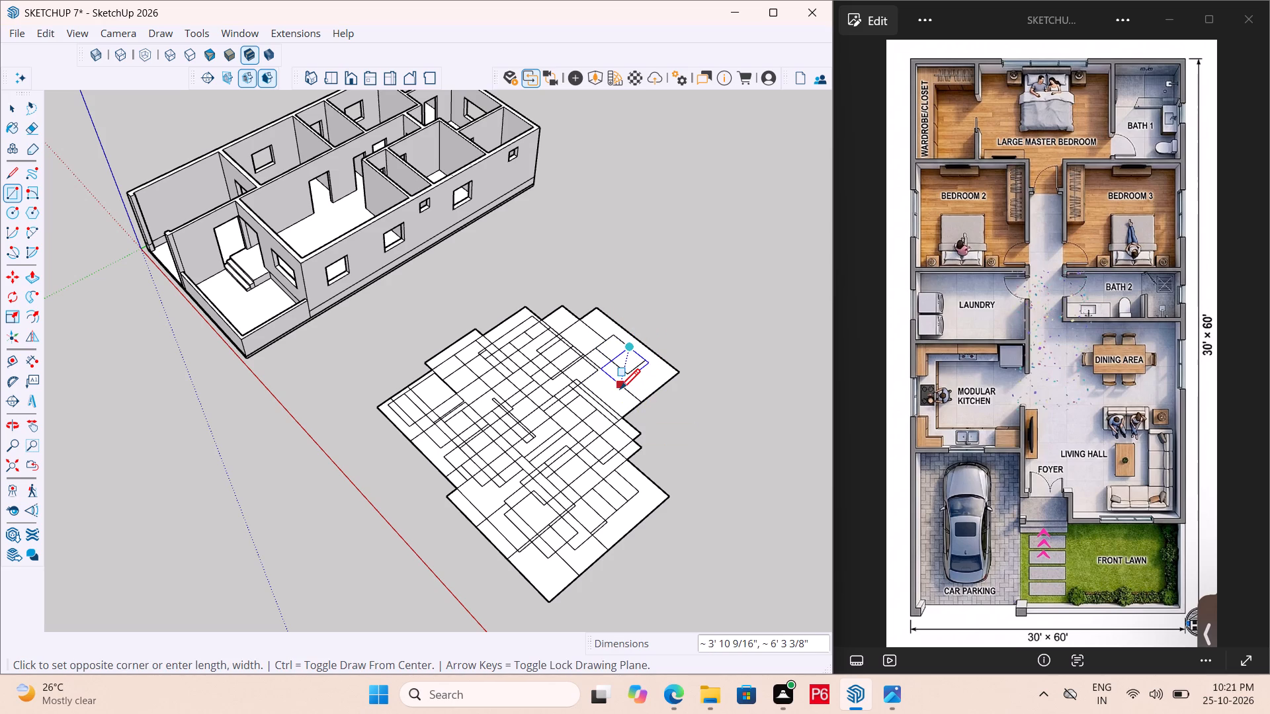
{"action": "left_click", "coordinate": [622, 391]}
Save the model.
{"action": "key", "text": "ctrl+s"}
{"action": "key", "text": "ctrl+s"}
{"action": "key", "text": "ctrl+s"}
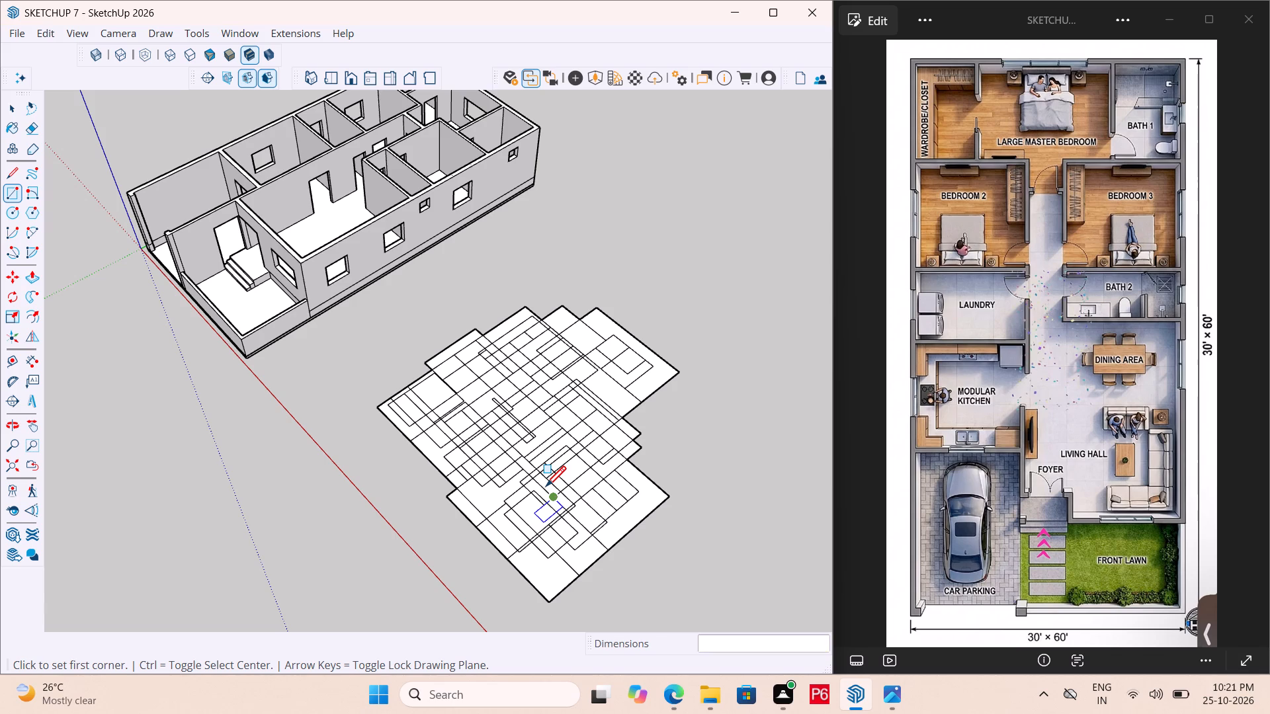
{"action": "key", "text": "ctrl+s"}
{"action": "key", "text": "ctrl+s"}
Erase the inner lines across the cluster's rear corner and central area, undoing the last erasure that cuts the outer outline.
{"action": "key", "text": "e"}
{"action": "left_click_drag", "start_coordinate": [647, 365], "coordinate": [613, 351]}
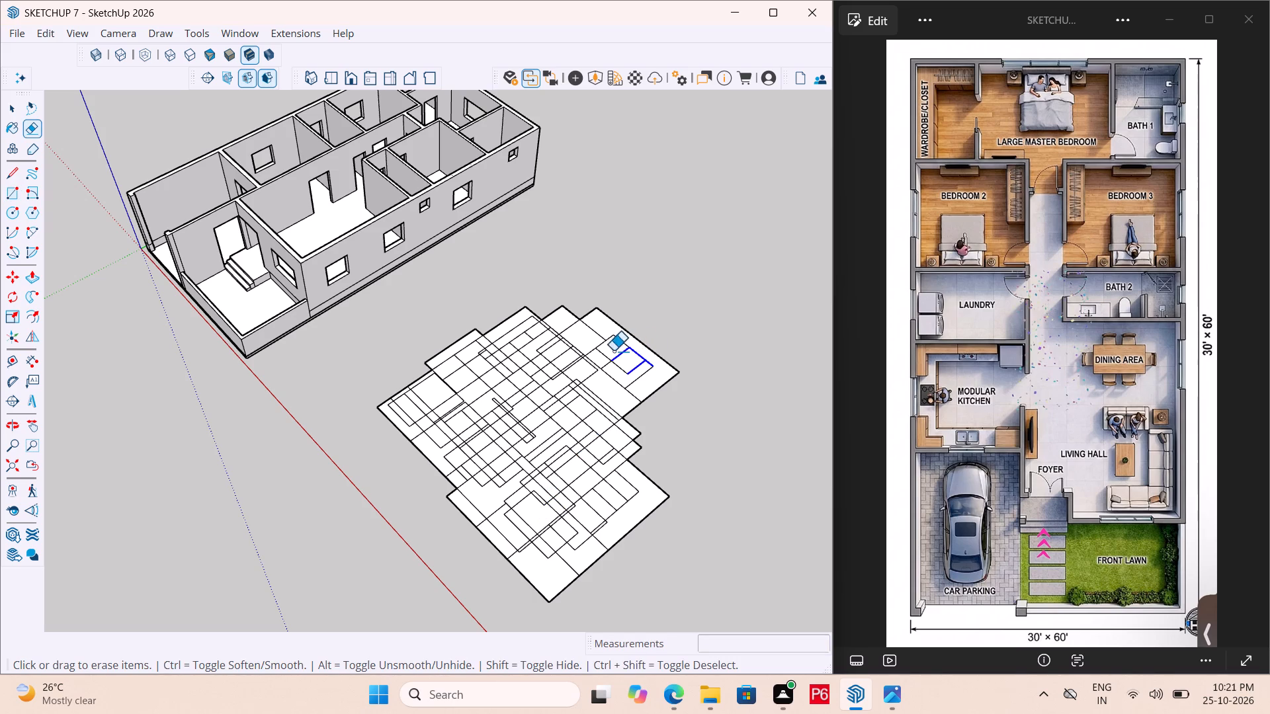
{"action": "left_click_drag", "start_coordinate": [613, 351], "coordinate": [574, 357]}
{"action": "left_click_drag", "start_coordinate": [579, 356], "coordinate": [558, 401]}
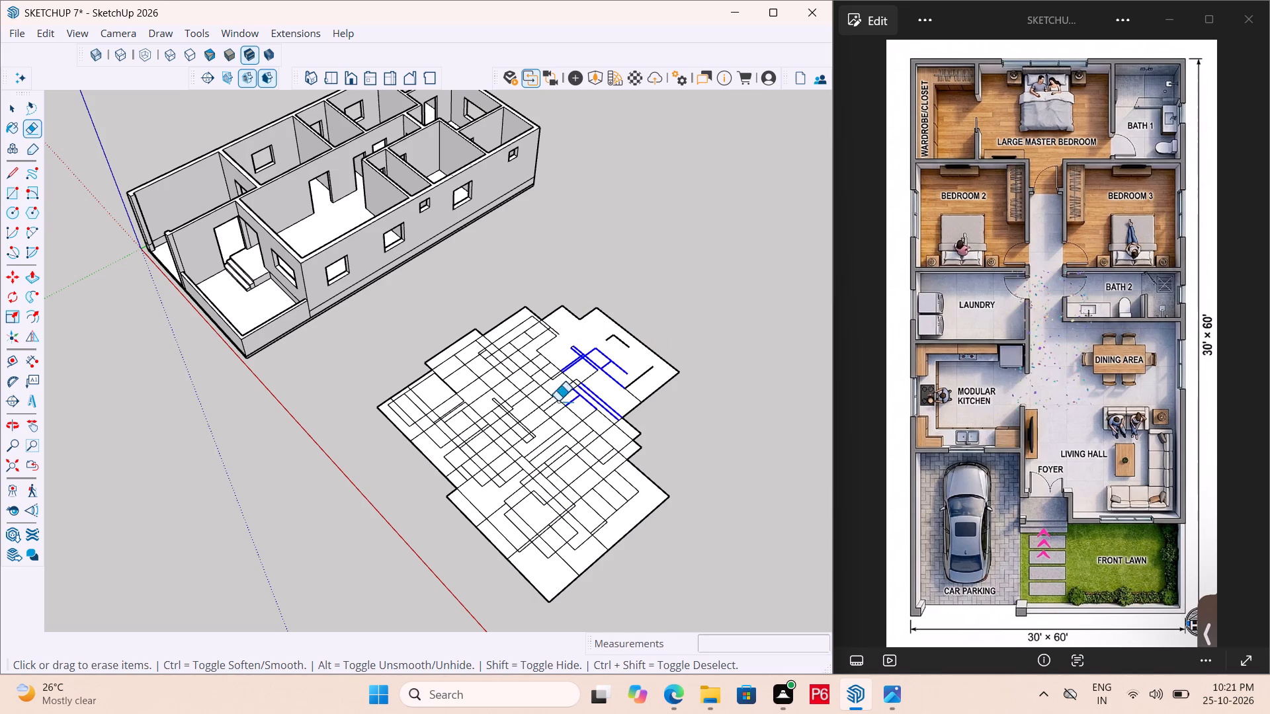
{"action": "left_click_drag", "start_coordinate": [558, 401], "coordinate": [567, 397]}
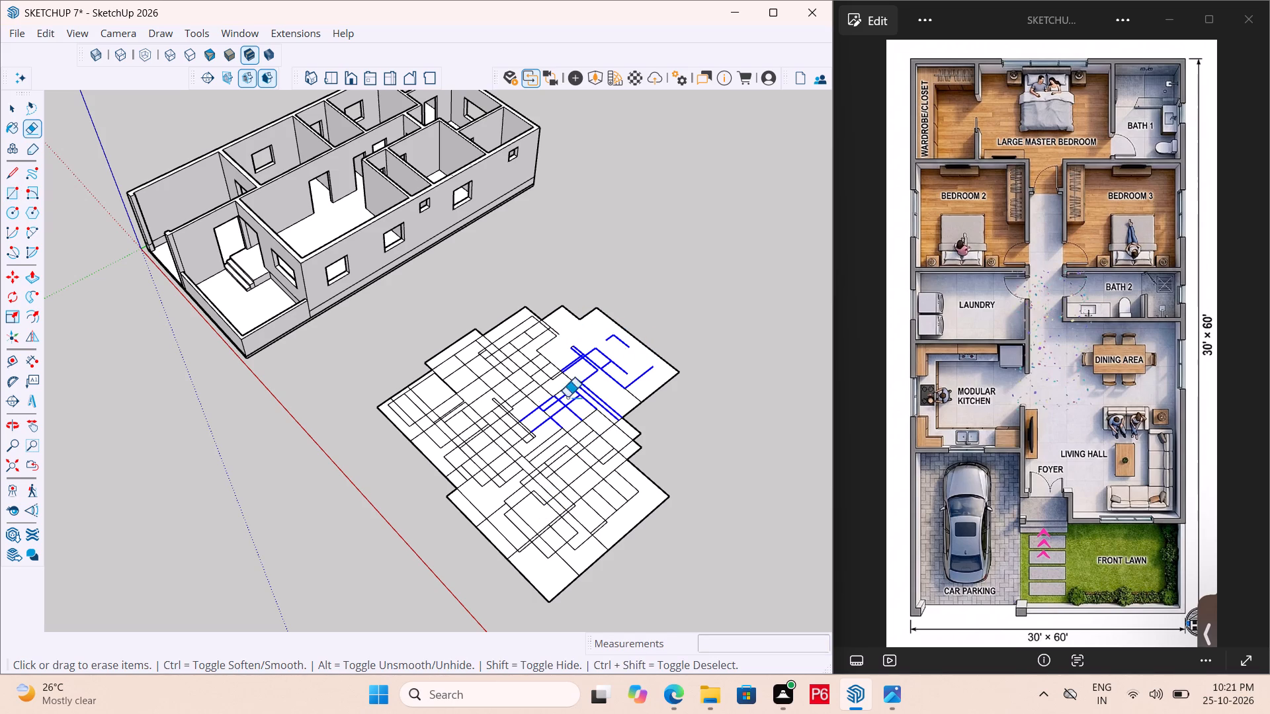
{"action": "left_click_drag", "start_coordinate": [567, 397], "coordinate": [587, 495]}
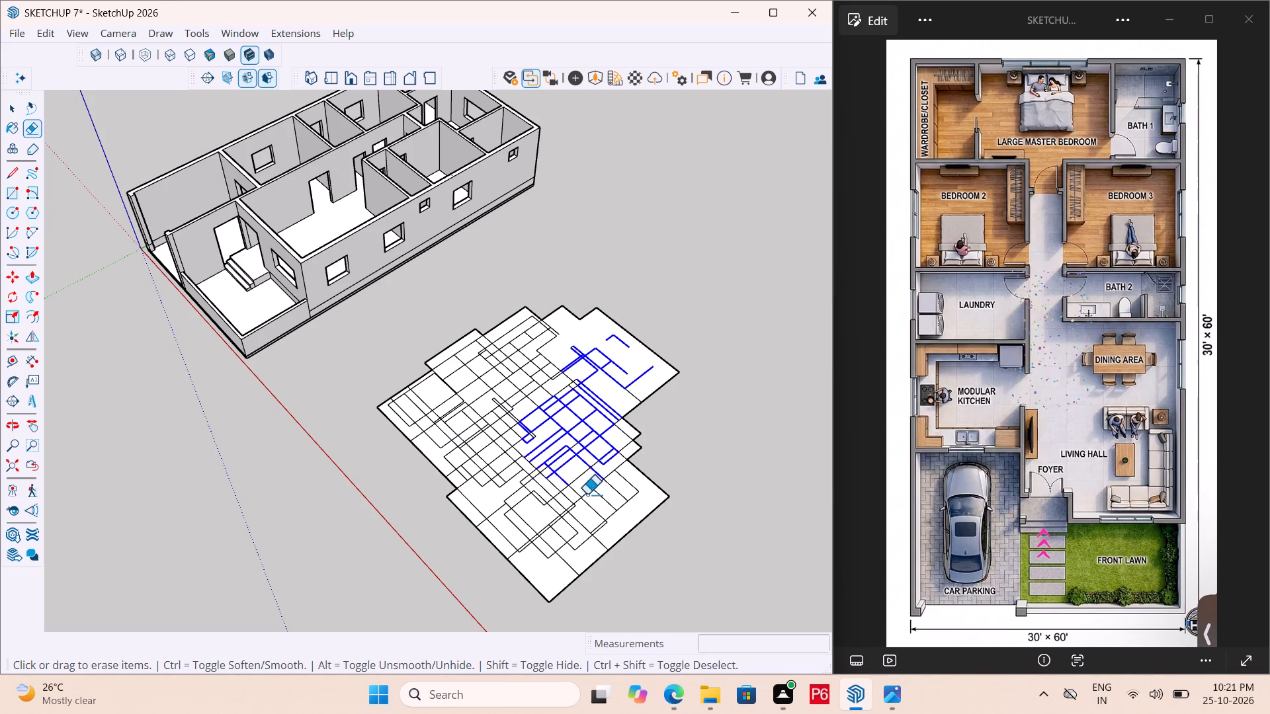
{"action": "left_click_drag", "start_coordinate": [587, 495], "coordinate": [573, 504]}
{"action": "left_click_drag", "start_coordinate": [569, 517], "coordinate": [626, 442]}
{"action": "left_click_drag", "start_coordinate": [626, 442], "coordinate": [623, 397]}
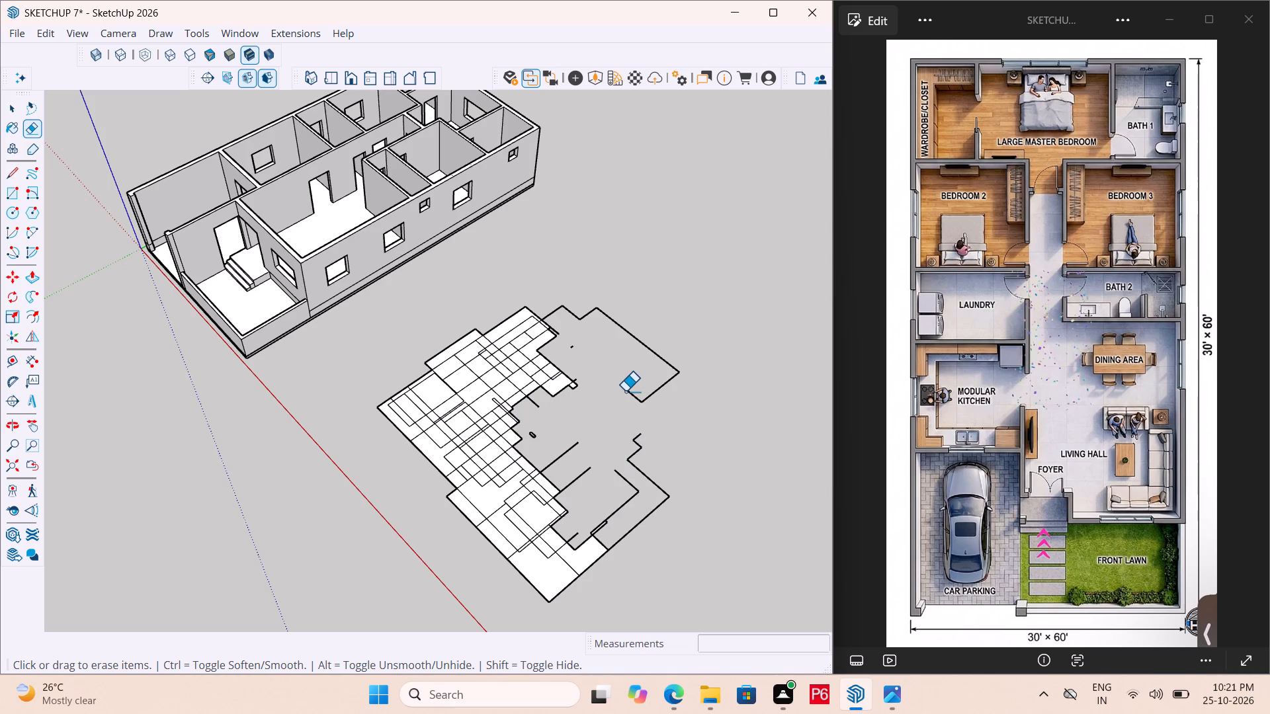
{"action": "key", "text": "ctrl+z"}
Erase the inner rectangle lines in the outer half of the cluster's lobe farthest from the house, keeping its outline.
{"action": "left_click_drag", "start_coordinate": [624, 401], "coordinate": [628, 394]}
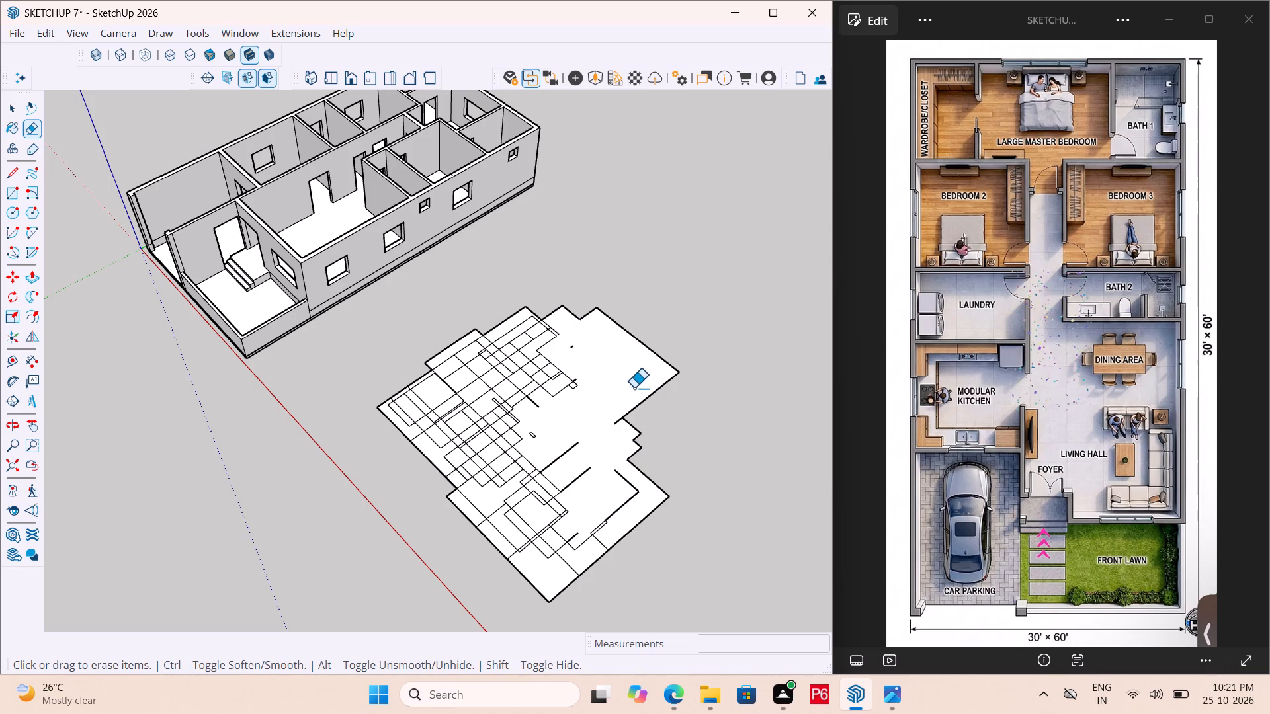
{"action": "left_click", "coordinate": [614, 429]}
{"action": "left_click", "coordinate": [614, 426]}
{"action": "left_click_drag", "start_coordinate": [625, 491], "coordinate": [622, 473]}
{"action": "left_click_drag", "start_coordinate": [622, 473], "coordinate": [548, 502]}
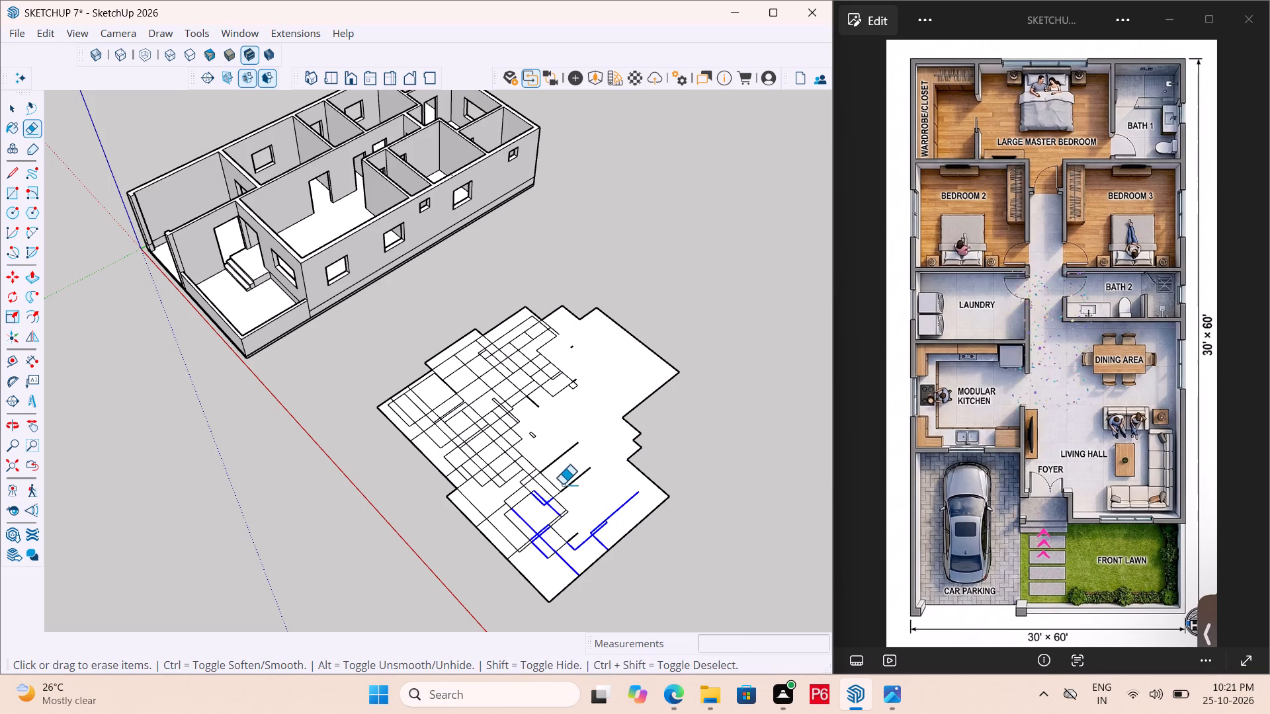
{"action": "left_click_drag", "start_coordinate": [547, 510], "coordinate": [564, 498]}
{"action": "left_click_drag", "start_coordinate": [575, 484], "coordinate": [580, 467]}
{"action": "left_click_drag", "start_coordinate": [570, 487], "coordinate": [576, 504]}
{"action": "left_click_drag", "start_coordinate": [576, 504], "coordinate": [579, 528]}
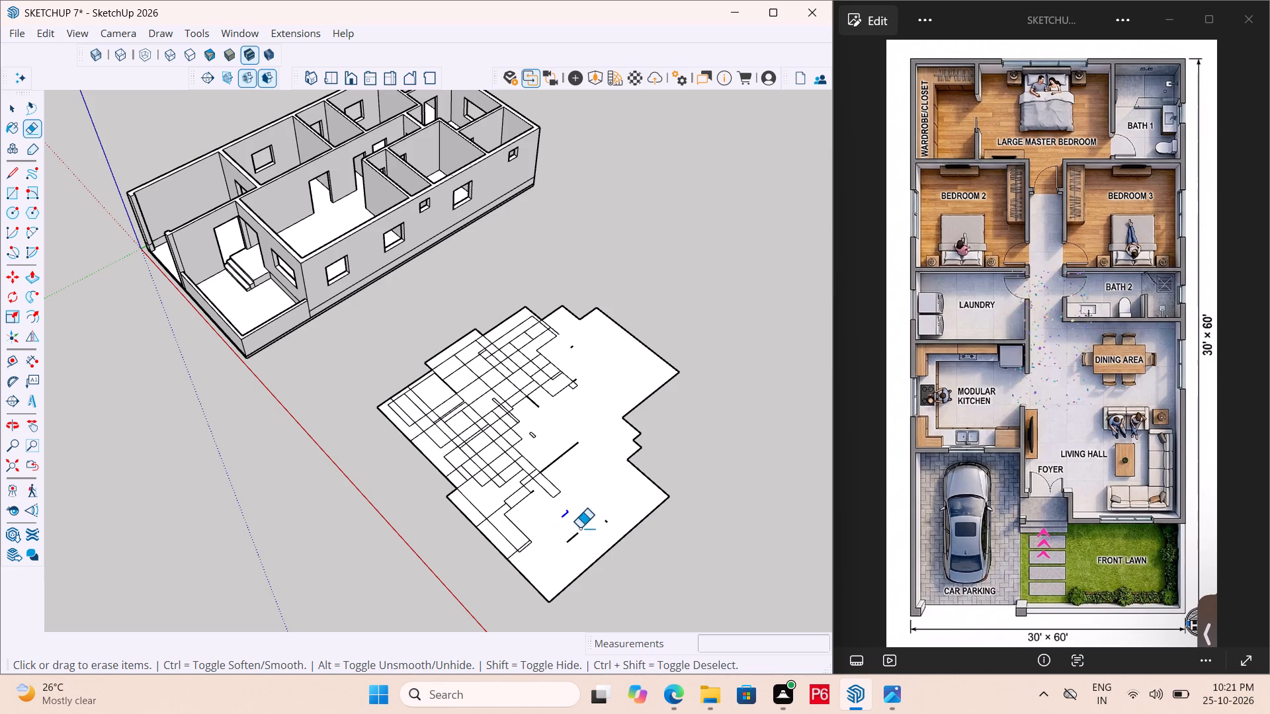
{"action": "left_click_drag", "start_coordinate": [579, 528], "coordinate": [602, 524]}
{"action": "left_click_drag", "start_coordinate": [602, 524], "coordinate": [610, 522]}
Erase the remaining inner lines of the farthest lobe, including the long stray line leading toward the cluster's centre.
{"action": "left_click_drag", "start_coordinate": [529, 539], "coordinate": [519, 537]}
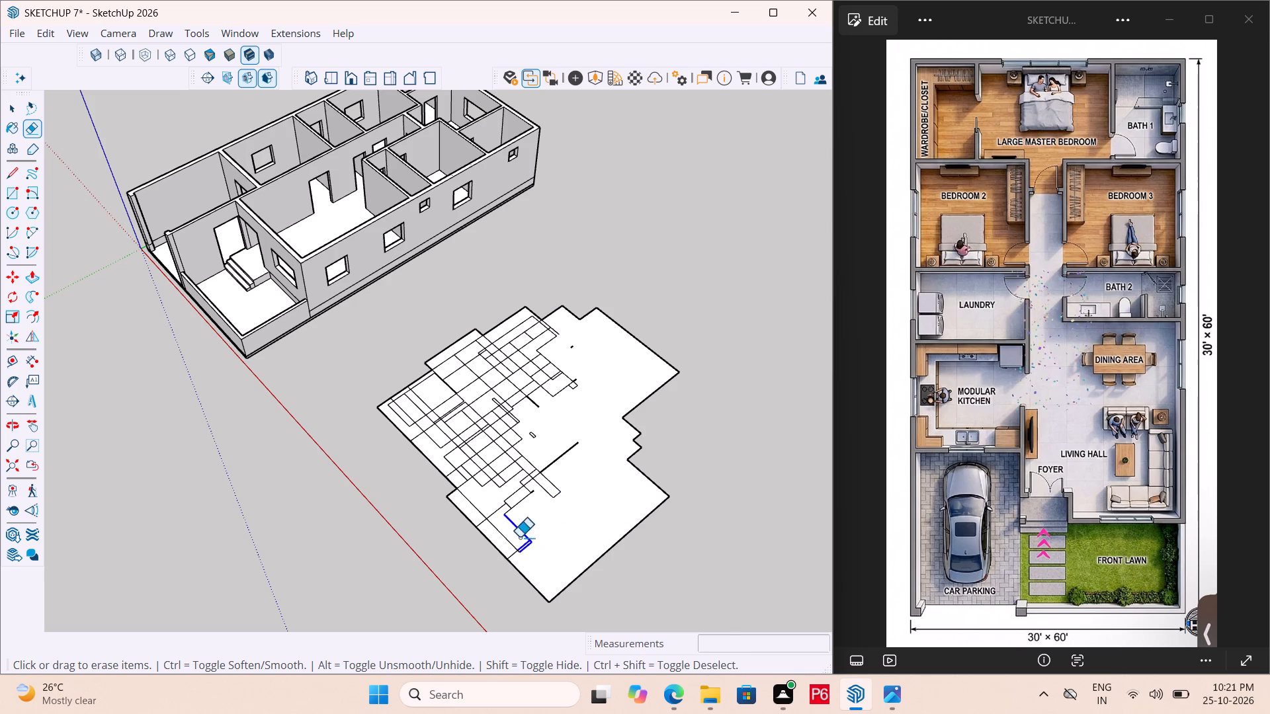
{"action": "left_click_drag", "start_coordinate": [519, 537], "coordinate": [514, 545]}
{"action": "left_click_drag", "start_coordinate": [514, 537], "coordinate": [511, 530]}
{"action": "left_click_drag", "start_coordinate": [511, 530], "coordinate": [493, 523]}
{"action": "left_click", "coordinate": [480, 520]}
{"action": "left_click", "coordinate": [486, 510]}
{"action": "left_click", "coordinate": [501, 508]}
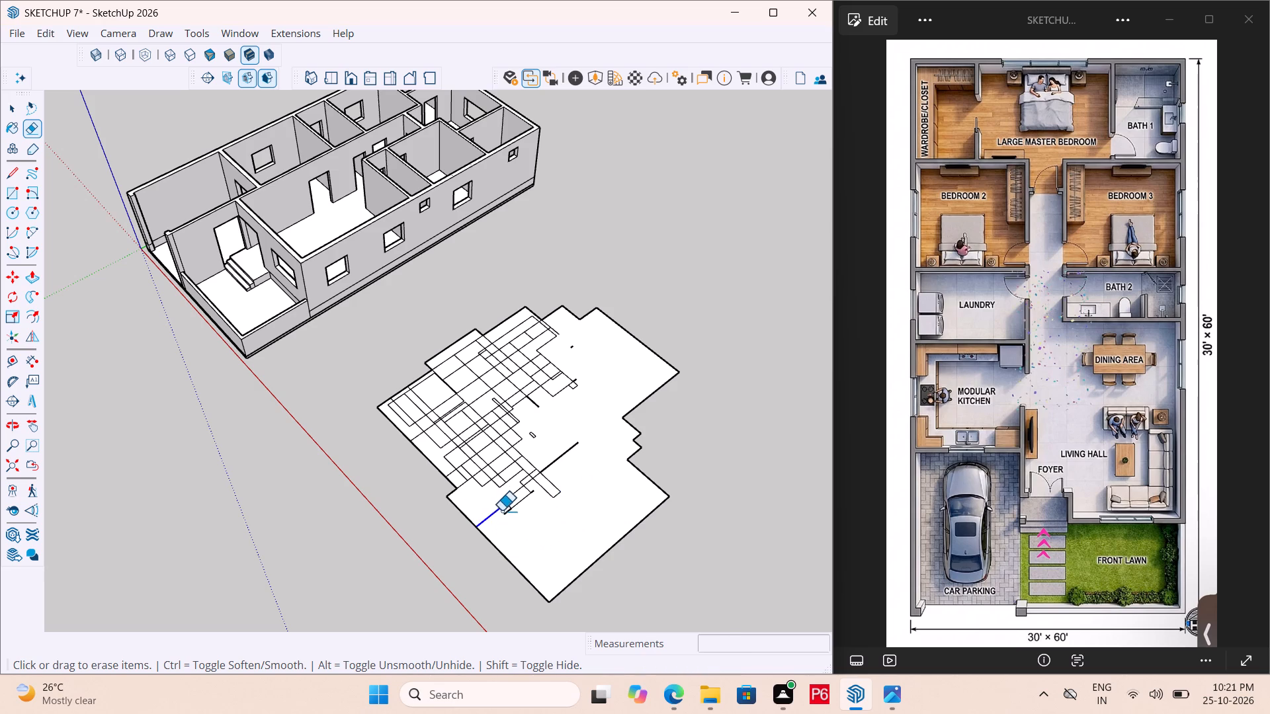
{"action": "left_click_drag", "start_coordinate": [501, 511], "coordinate": [530, 483]}
{"action": "left_click", "coordinate": [530, 483]}
{"action": "left_click", "coordinate": [509, 517]}
{"action": "left_click_drag", "start_coordinate": [515, 518], "coordinate": [519, 483]}
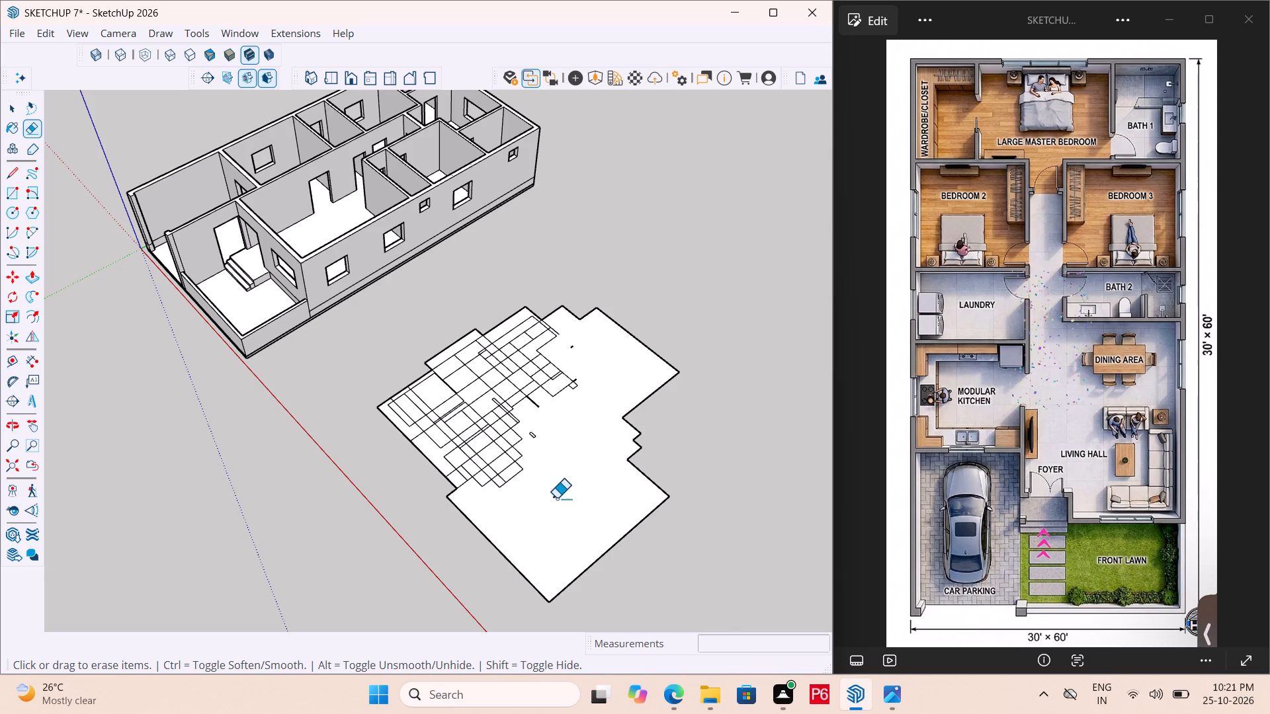
{"action": "left_click_drag", "start_coordinate": [556, 498], "coordinate": [544, 448]}
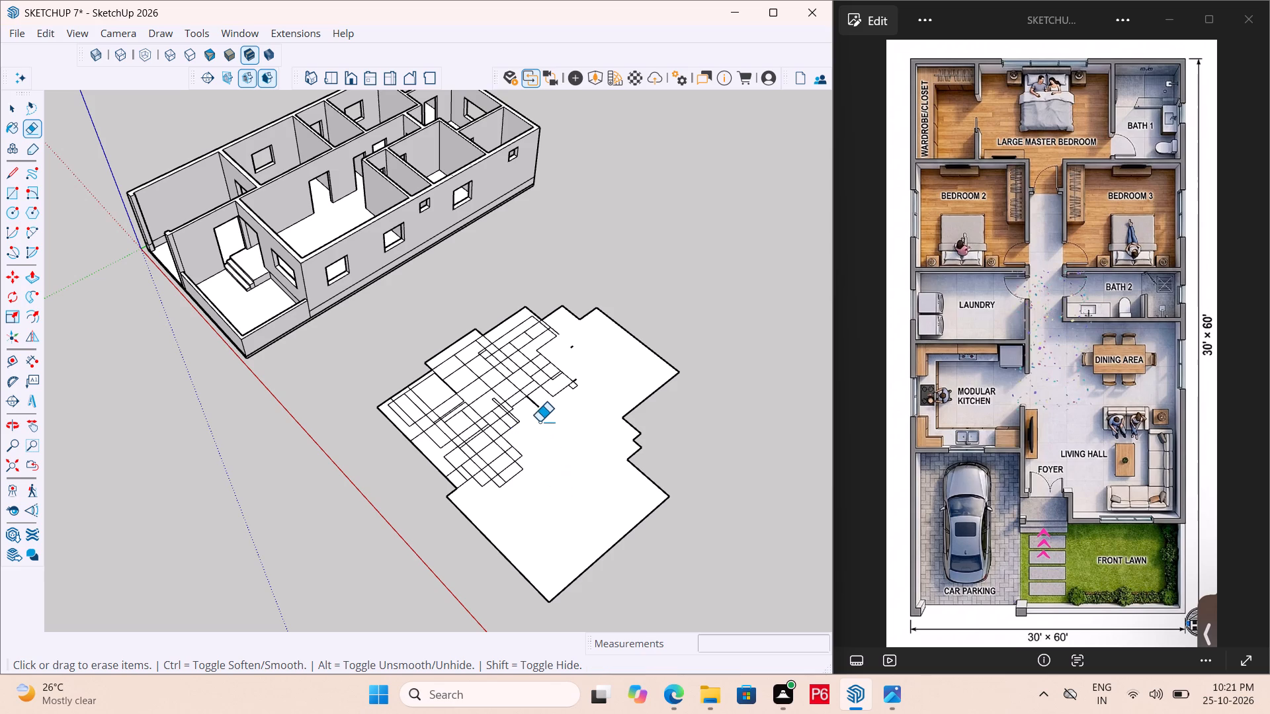
Erase the short leftover line segments in the middle of the cluster.
{"action": "left_click_drag", "start_coordinate": [538, 398], "coordinate": [583, 395]}
{"action": "left_click_drag", "start_coordinate": [582, 396], "coordinate": [561, 377]}
{"action": "left_click_drag", "start_coordinate": [545, 377], "coordinate": [534, 378]}
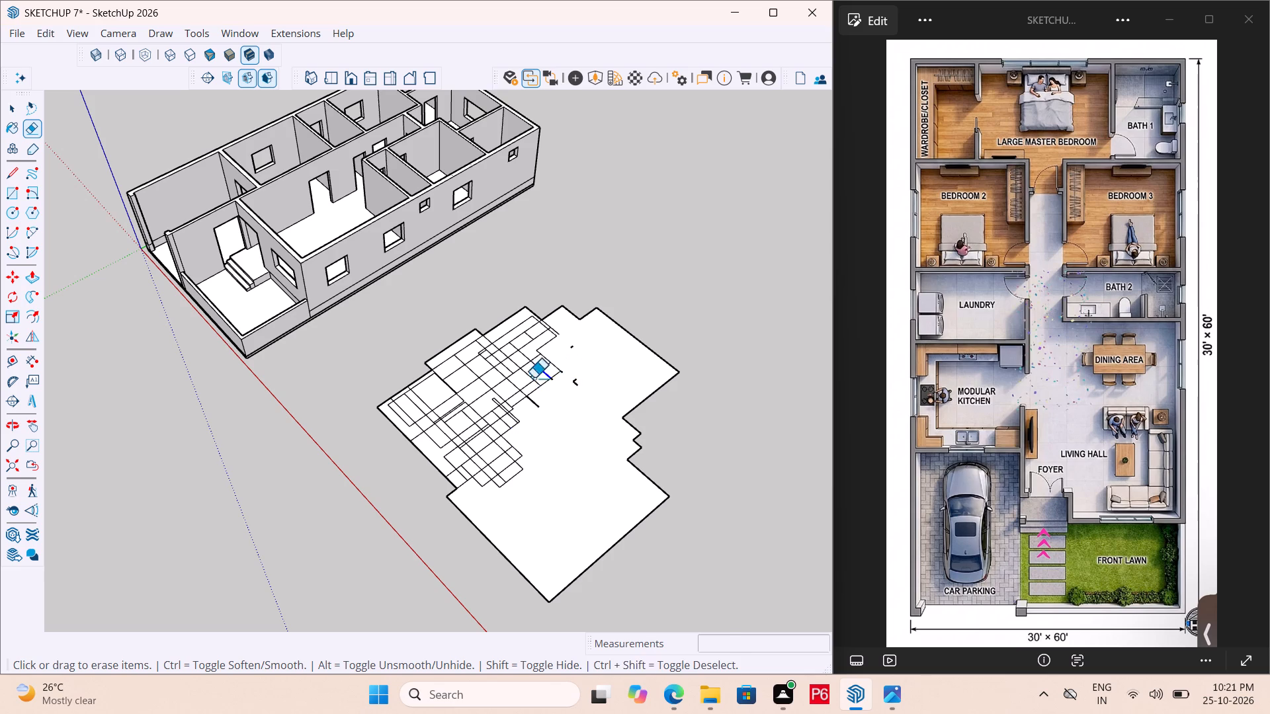
{"action": "left_click_drag", "start_coordinate": [534, 378], "coordinate": [577, 385]}
{"action": "left_click_drag", "start_coordinate": [567, 356], "coordinate": [552, 378]}
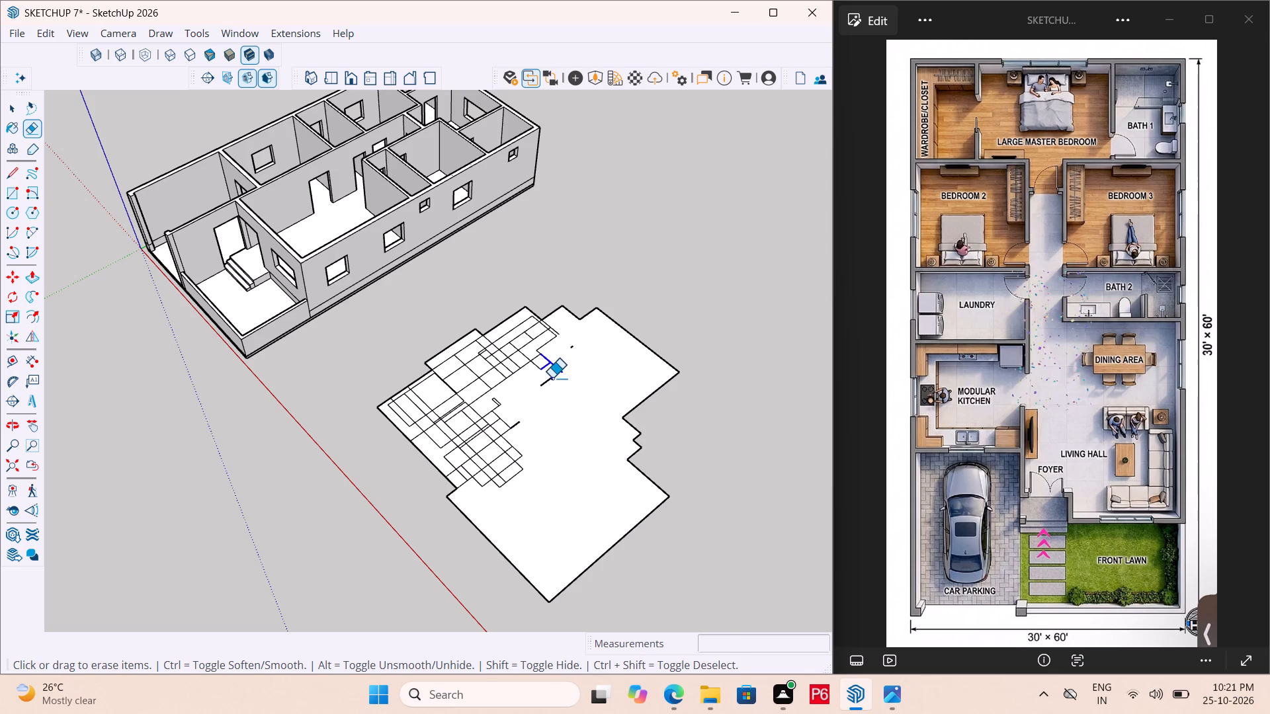
{"action": "left_click_drag", "start_coordinate": [552, 378], "coordinate": [550, 377]}
Erase the rectangle lines in the cluster's corner nearest the house front, keeping the outer boundary.
{"action": "scroll", "coordinate": [497, 345], "scroll_direction": "up", "scroll_amount": 4}
{"action": "scroll", "coordinate": [687, 323], "scroll_direction": "down", "scroll_amount": 4}
{"action": "middle_click_drag", "start_coordinate": [697, 352], "coordinate": [458, 386]}
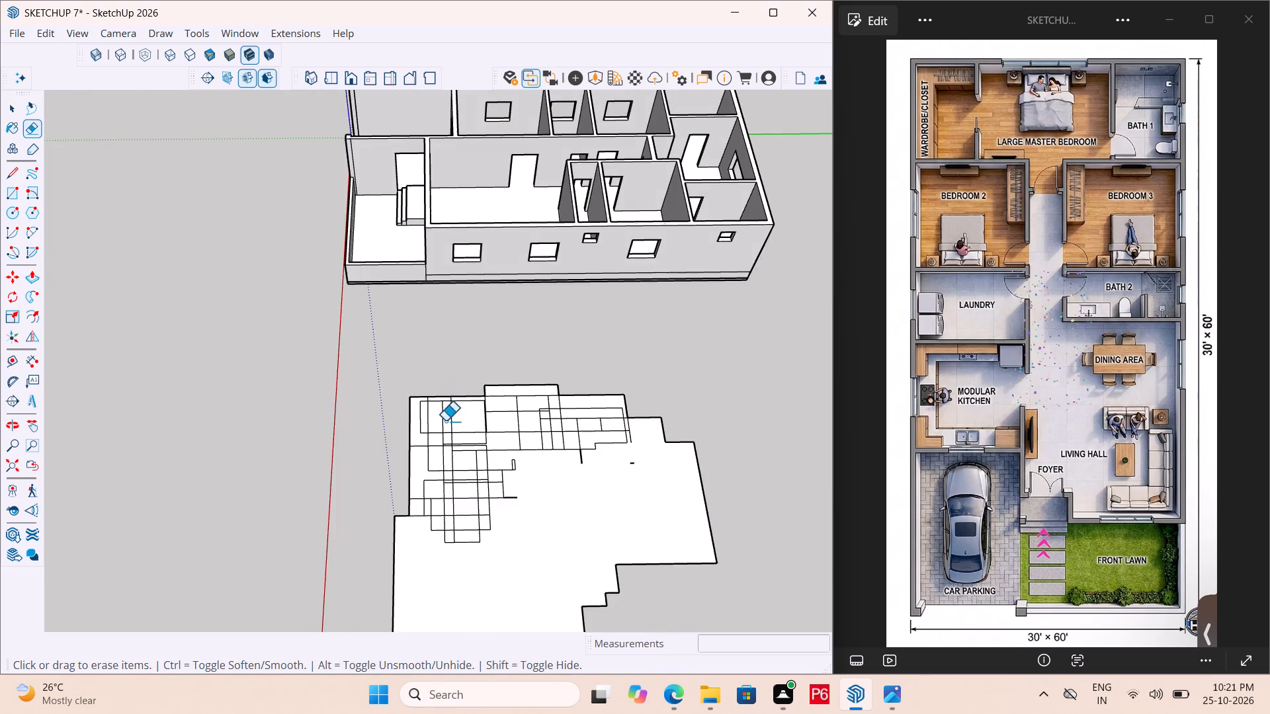
{"action": "scroll", "coordinate": [460, 543], "scroll_direction": "up", "scroll_amount": 5}
{"action": "left_click_drag", "start_coordinate": [397, 511], "coordinate": [405, 413]}
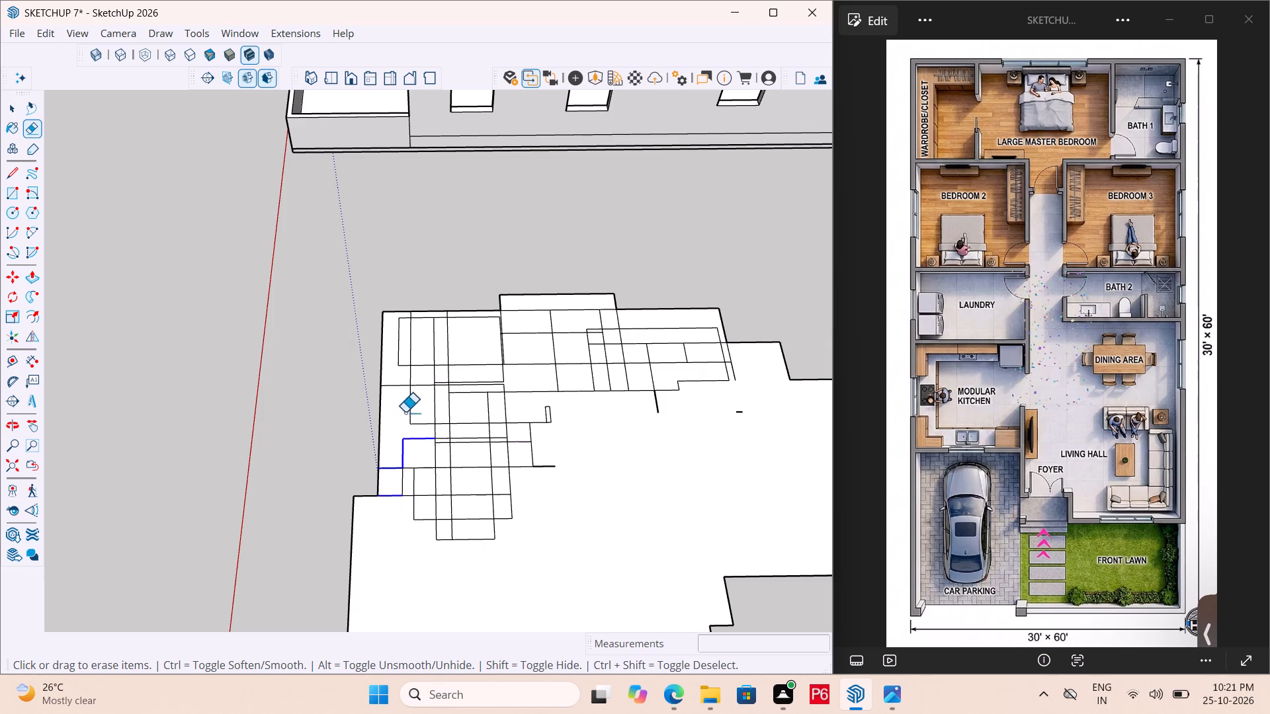
{"action": "left_click_drag", "start_coordinate": [405, 413], "coordinate": [467, 318]}
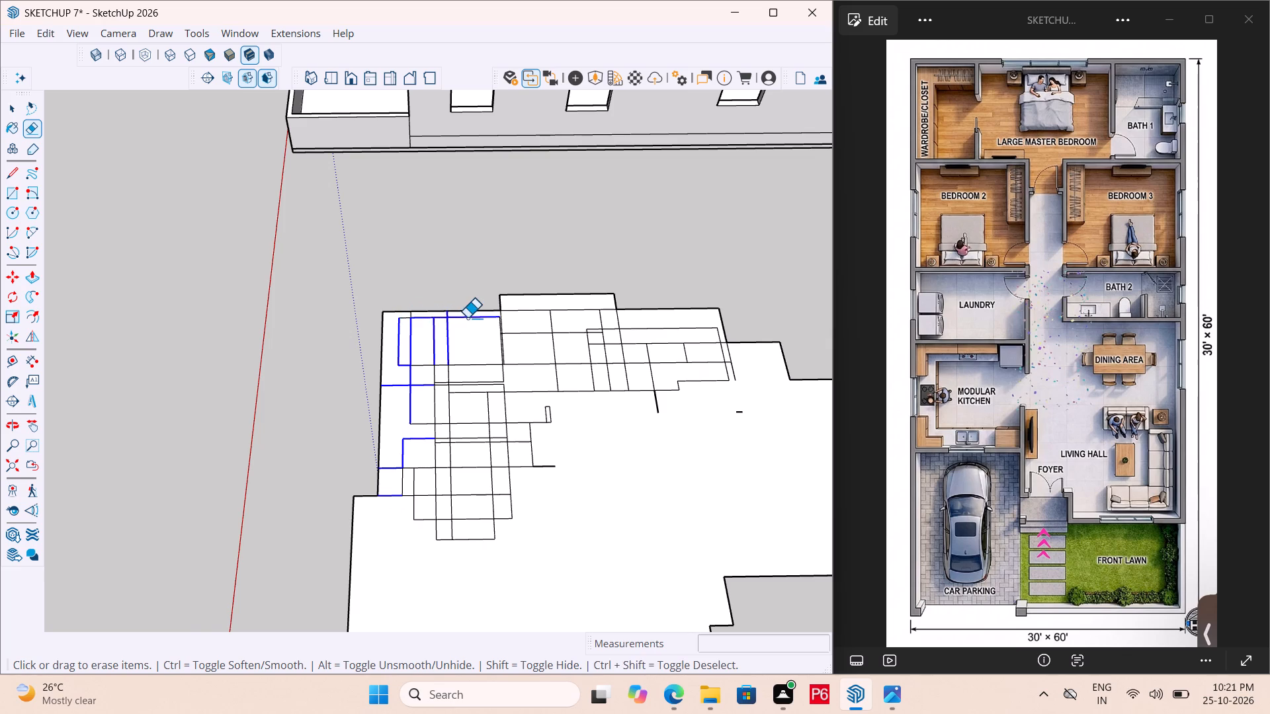
{"action": "left_click_drag", "start_coordinate": [467, 318], "coordinate": [461, 319]}
{"action": "scroll", "coordinate": [404, 325], "scroll_direction": "up", "scroll_amount": 2}
{"action": "left_click", "coordinate": [414, 312]}
{"action": "left_click", "coordinate": [407, 322]}
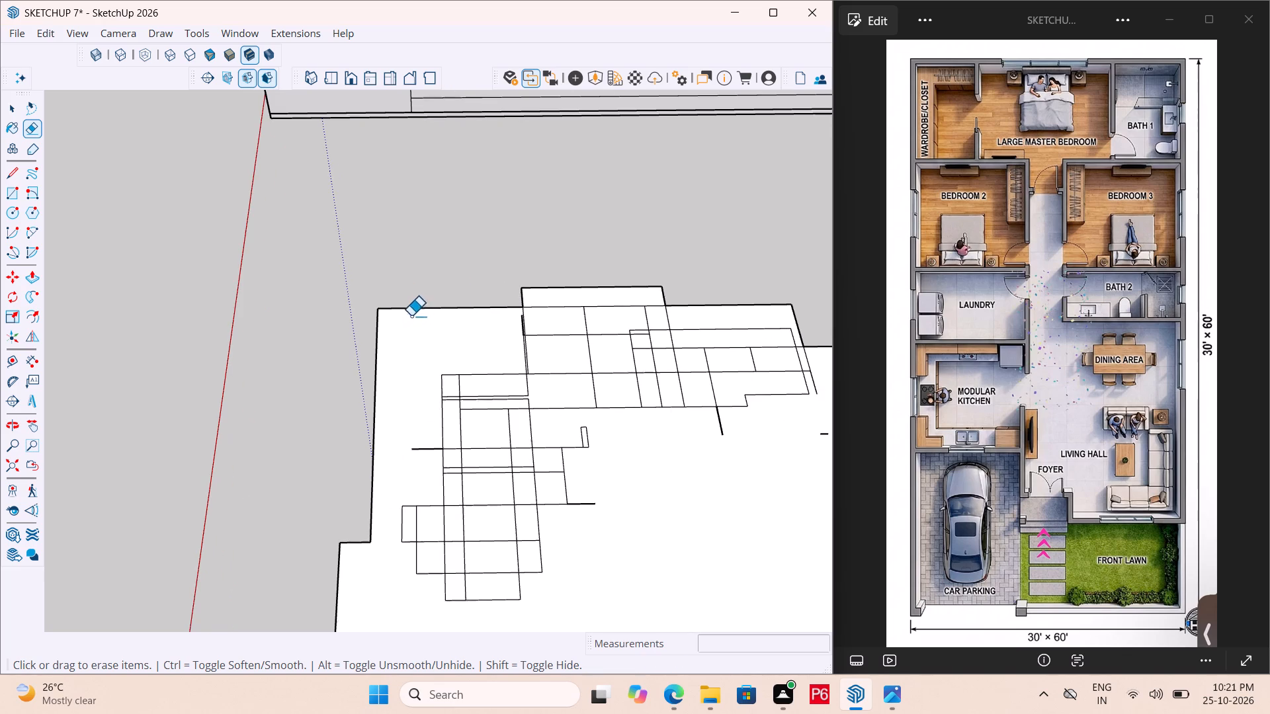
Erase the narrow strips and leftover grid lines beside the cleared corner nearest the house front.
{"action": "left_click_drag", "start_coordinate": [440, 379], "coordinate": [427, 389]}
{"action": "left_click_drag", "start_coordinate": [447, 366], "coordinate": [456, 469]}
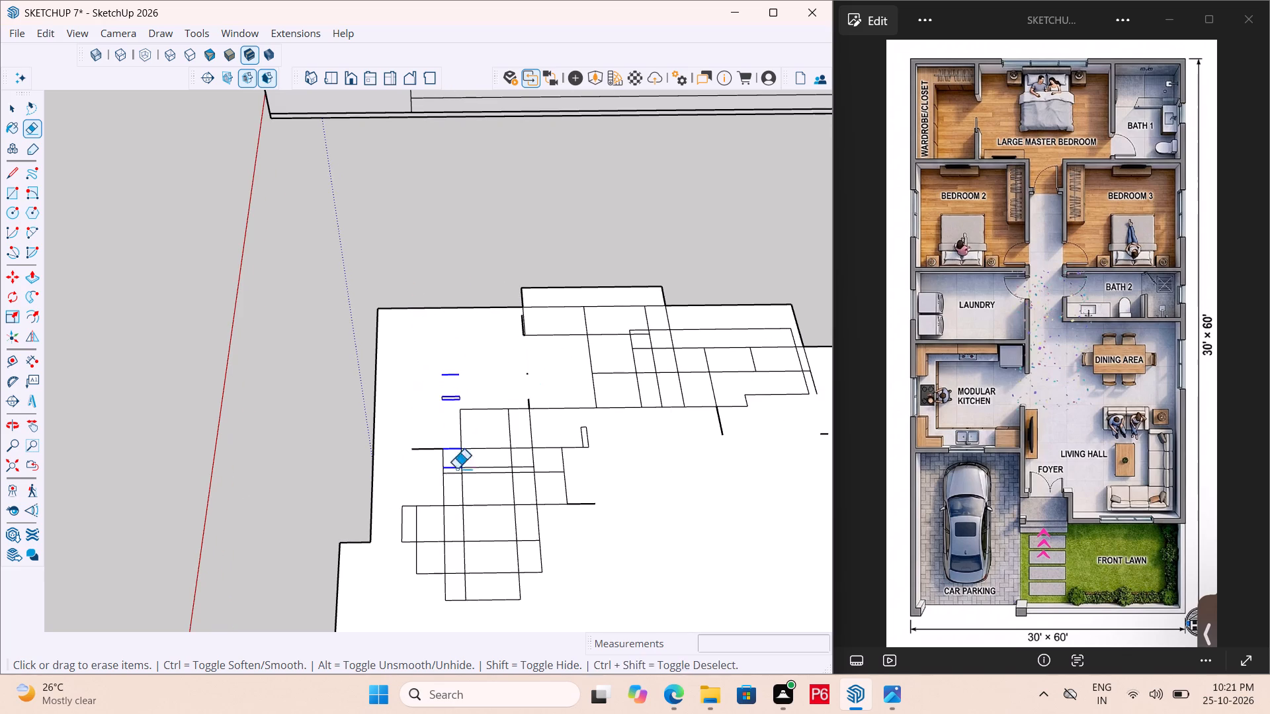
{"action": "left_click_drag", "start_coordinate": [456, 469], "coordinate": [461, 364]}
{"action": "left_click", "coordinate": [461, 362]}
{"action": "left_click_drag", "start_coordinate": [460, 358], "coordinate": [441, 374]}
{"action": "left_click_drag", "start_coordinate": [429, 393], "coordinate": [462, 399]}
{"action": "left_click_drag", "start_coordinate": [474, 390], "coordinate": [512, 371]}
{"action": "left_click", "coordinate": [415, 404]}
{"action": "left_click_drag", "start_coordinate": [425, 404], "coordinate": [454, 391]}
{"action": "left_click", "coordinate": [470, 385]}
{"action": "left_click_drag", "start_coordinate": [496, 376], "coordinate": [530, 369]}
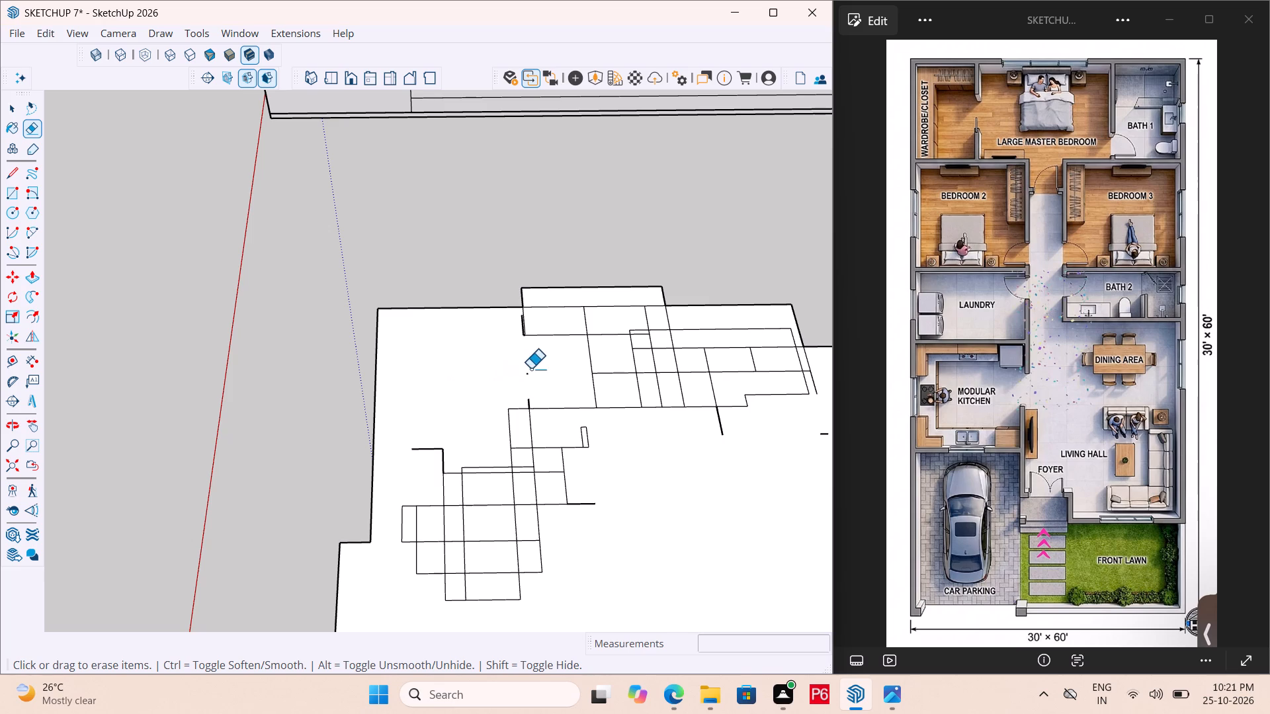
{"action": "left_click_drag", "start_coordinate": [530, 369], "coordinate": [526, 369]}
{"action": "left_click_drag", "start_coordinate": [523, 377], "coordinate": [532, 376]}
Erase the remaining block of overlapping rectangles between the cleared front corner and the farthest lobe.
{"action": "left_click_drag", "start_coordinate": [546, 379], "coordinate": [589, 454]}
{"action": "left_click_drag", "start_coordinate": [590, 453], "coordinate": [518, 531]}
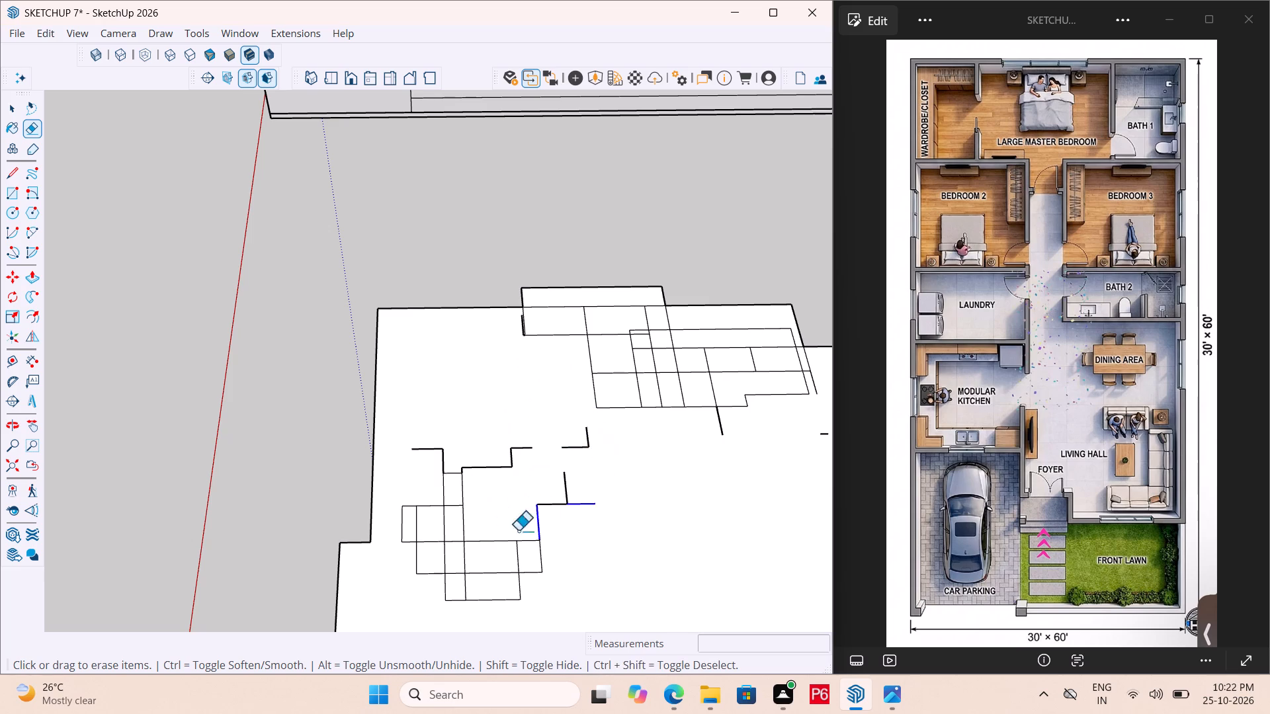
{"action": "left_click_drag", "start_coordinate": [518, 531], "coordinate": [585, 467]}
{"action": "left_click_drag", "start_coordinate": [585, 467], "coordinate": [454, 481]}
{"action": "left_click_drag", "start_coordinate": [462, 473], "coordinate": [597, 441]}
{"action": "left_click_drag", "start_coordinate": [599, 438], "coordinate": [585, 439]}
{"action": "left_click_drag", "start_coordinate": [579, 439], "coordinate": [491, 455]}
{"action": "left_click_drag", "start_coordinate": [471, 458], "coordinate": [443, 505]}
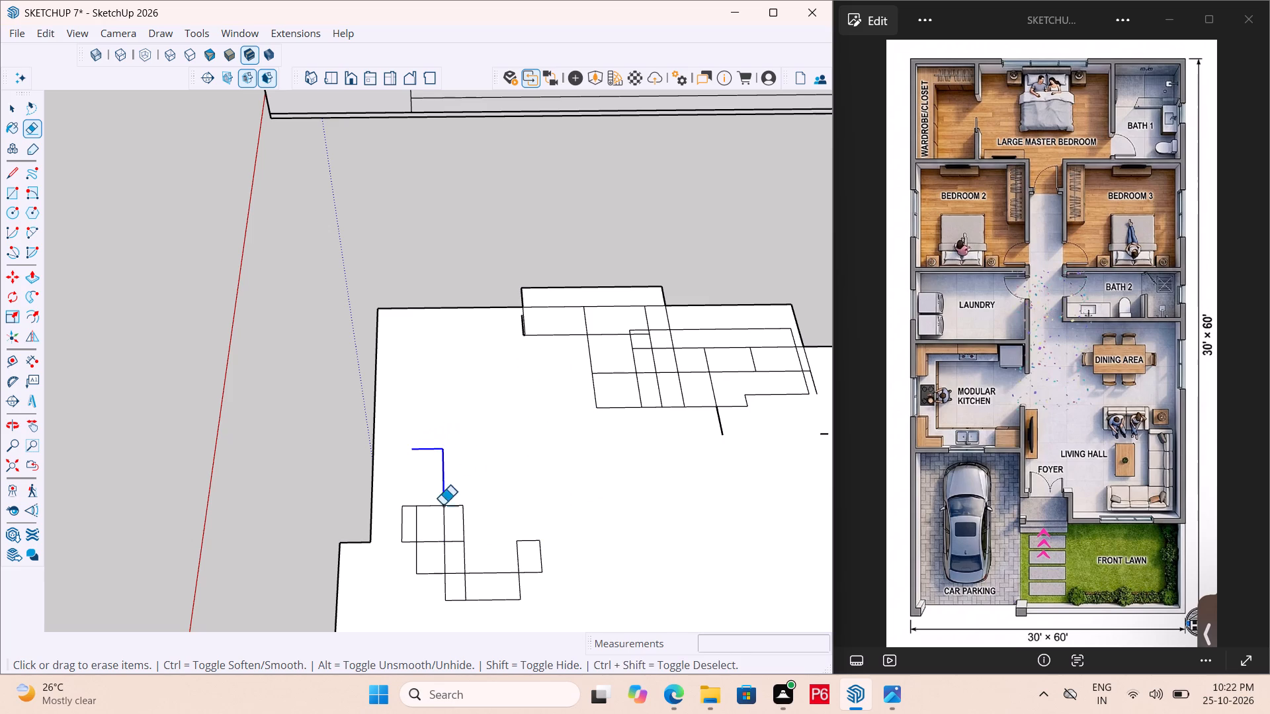
{"action": "left_click_drag", "start_coordinate": [443, 505], "coordinate": [455, 598]}
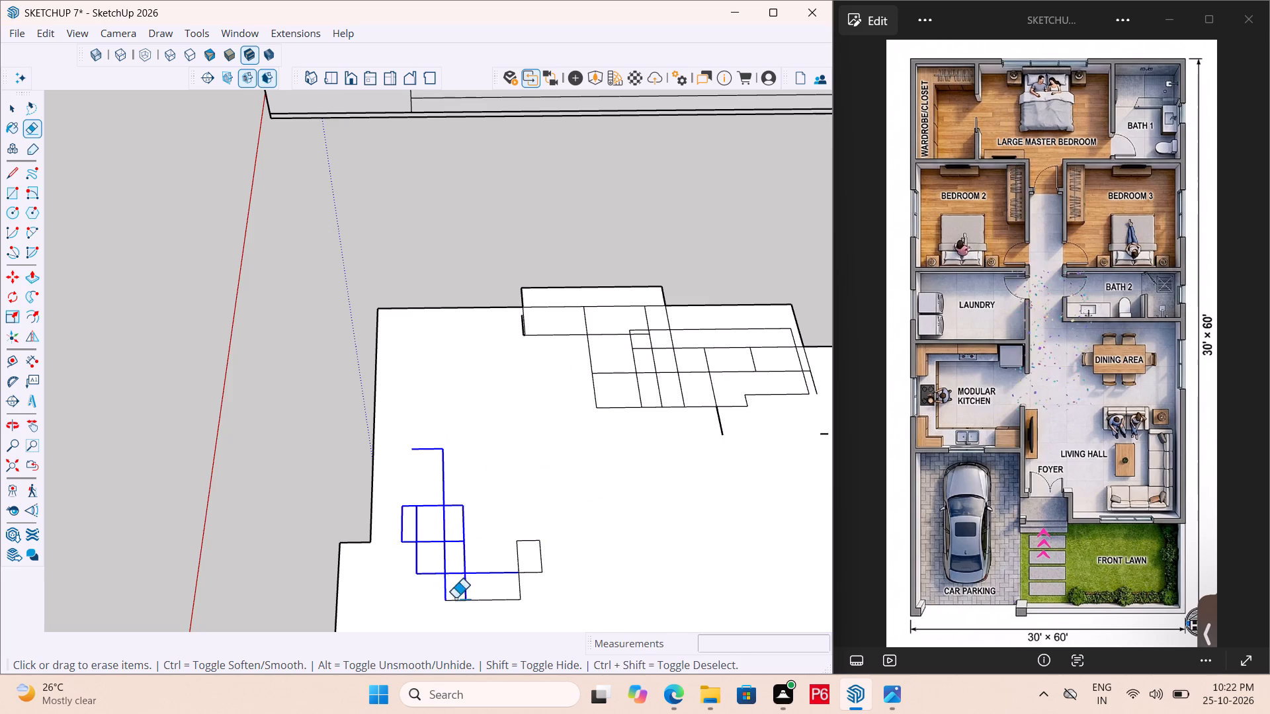
{"action": "left_click_drag", "start_coordinate": [455, 598], "coordinate": [518, 524]}
Erase the overlapping rectangle lines and loose strips beside the stepped corner of the outline on the side facing the house.
{"action": "scroll", "coordinate": [404, 485], "scroll_direction": "down", "scroll_amount": 5}
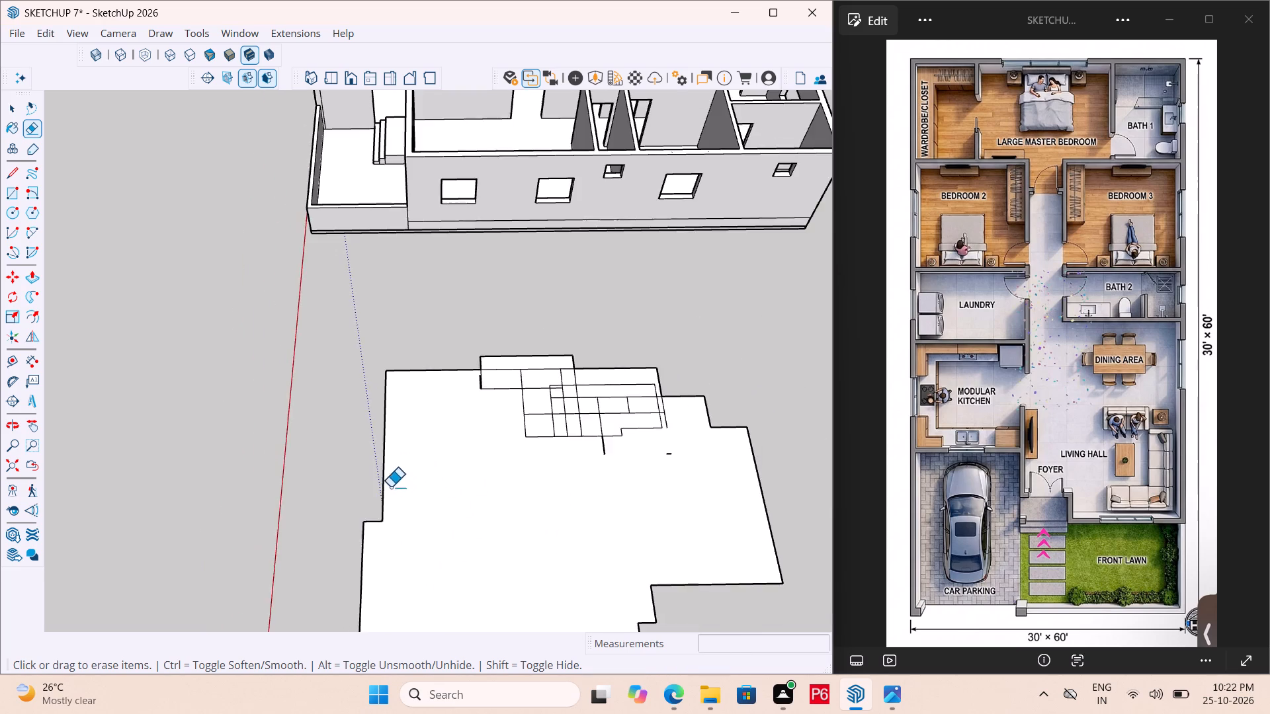
{"action": "scroll", "coordinate": [614, 467], "scroll_direction": "up", "scroll_amount": 5}
{"action": "left_click_drag", "start_coordinate": [698, 446], "coordinate": [656, 322]}
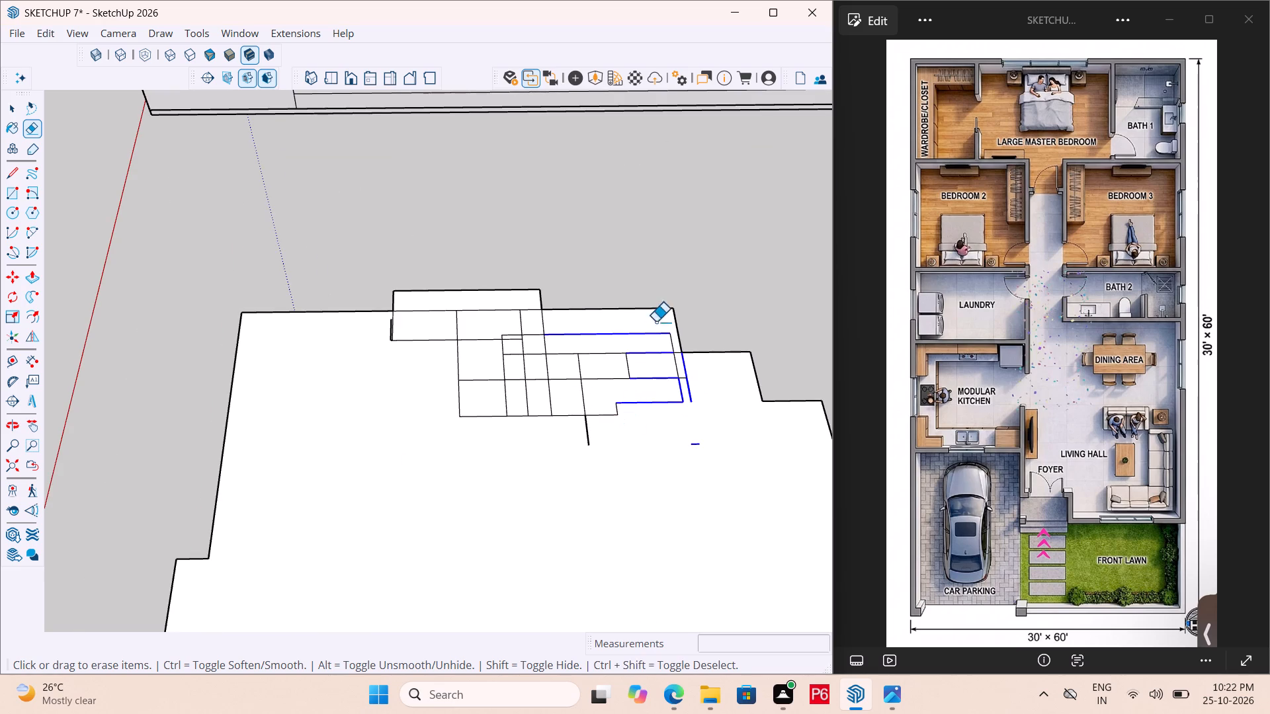
{"action": "left_click_drag", "start_coordinate": [656, 322], "coordinate": [665, 356]}
{"action": "scroll", "coordinate": [676, 372], "scroll_direction": "up", "scroll_amount": 3}
{"action": "left_click_drag", "start_coordinate": [676, 347], "coordinate": [679, 397]}
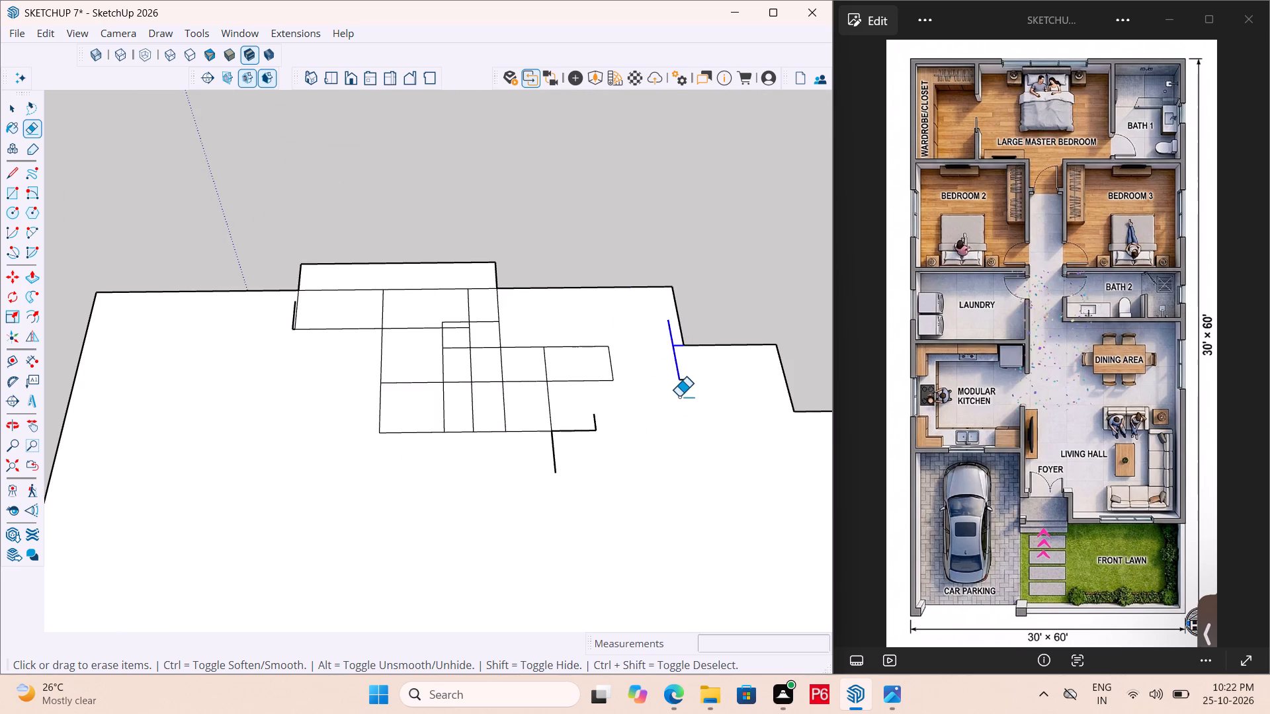
{"action": "left_click_drag", "start_coordinate": [679, 397], "coordinate": [680, 387]}
{"action": "left_click", "coordinate": [682, 386]}
{"action": "left_click_drag", "start_coordinate": [679, 380], "coordinate": [597, 357]}
{"action": "left_click_drag", "start_coordinate": [595, 357], "coordinate": [585, 395]}
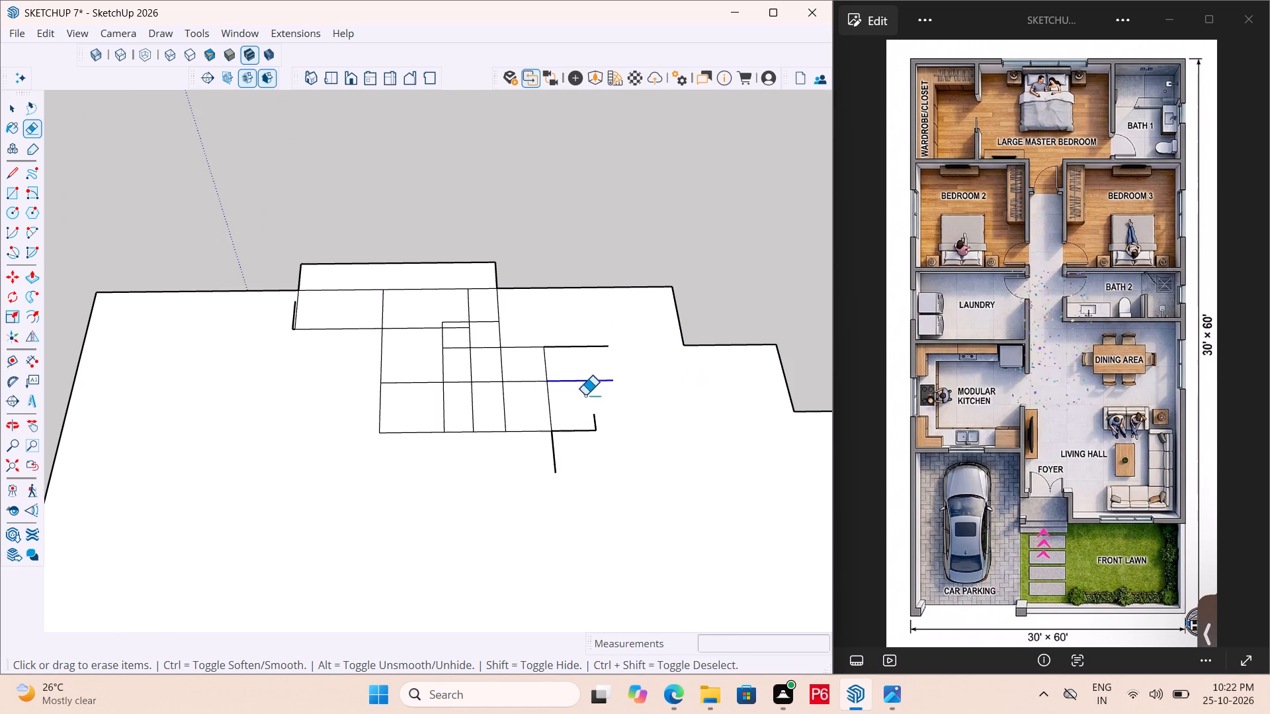
{"action": "left_click_drag", "start_coordinate": [585, 395], "coordinate": [632, 359]}
Erase all remaining inner rectangles and stray segments so only the cluster's outer boundary is left, and save the model.
{"action": "left_click_drag", "start_coordinate": [627, 348], "coordinate": [539, 411]}
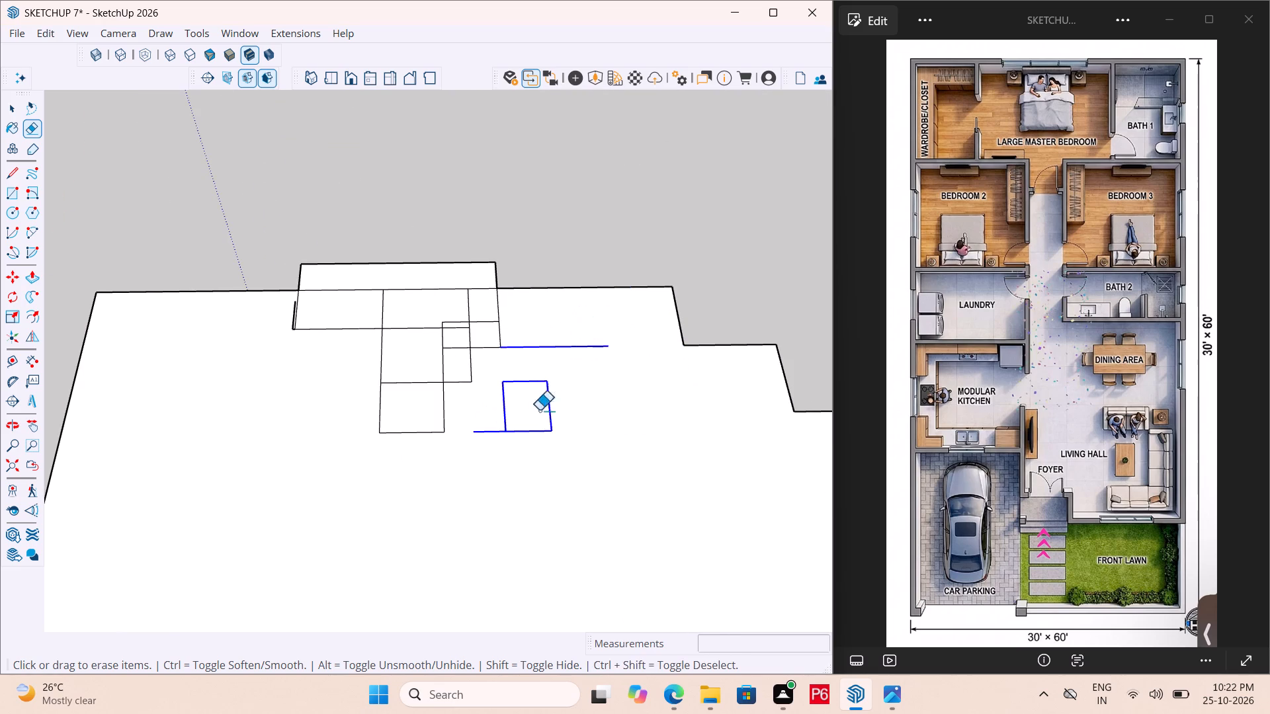
{"action": "left_click_drag", "start_coordinate": [539, 411], "coordinate": [494, 327]}
{"action": "left_click_drag", "start_coordinate": [489, 327], "coordinate": [410, 312]}
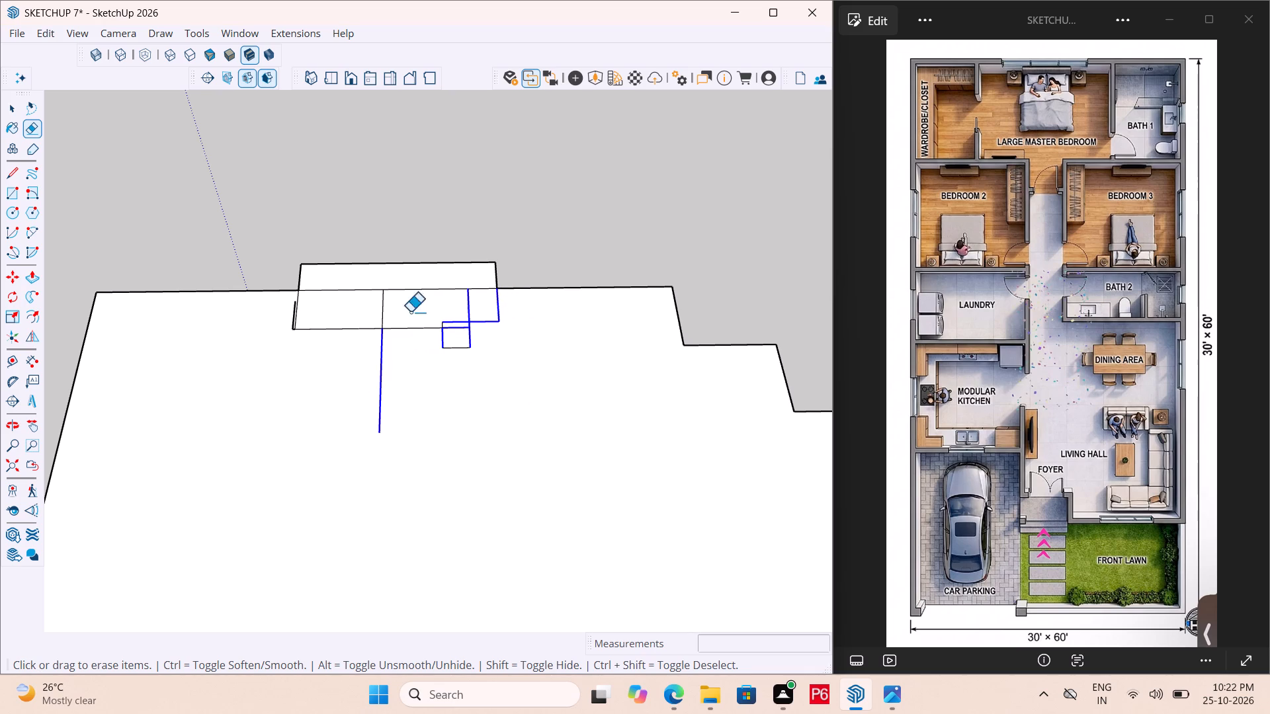
{"action": "left_click_drag", "start_coordinate": [410, 312], "coordinate": [301, 317]}
{"action": "left_click_drag", "start_coordinate": [457, 292], "coordinate": [408, 319]}
{"action": "left_click_drag", "start_coordinate": [259, 323], "coordinate": [270, 357]}
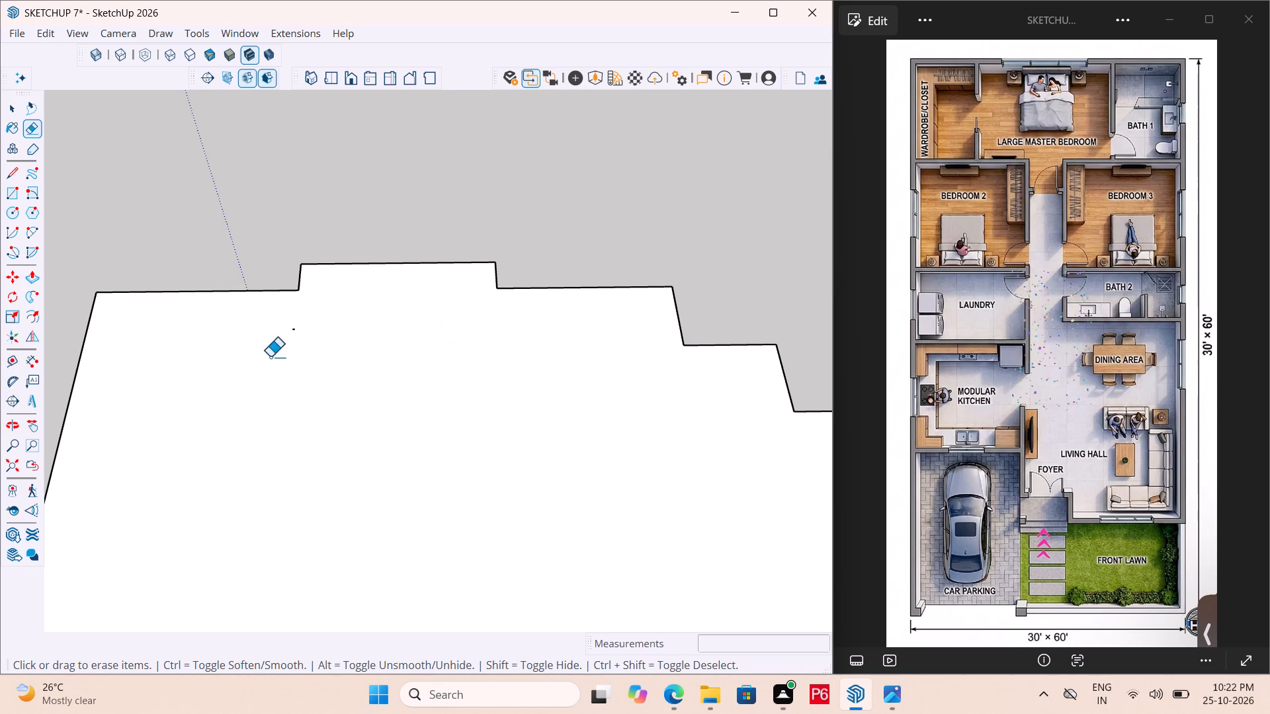
{"action": "left_click_drag", "start_coordinate": [270, 357], "coordinate": [307, 323]}
{"action": "scroll", "coordinate": [385, 297], "scroll_direction": "down", "scroll_amount": 6}
{"action": "scroll", "coordinate": [398, 360], "scroll_direction": "down", "scroll_amount": 6}
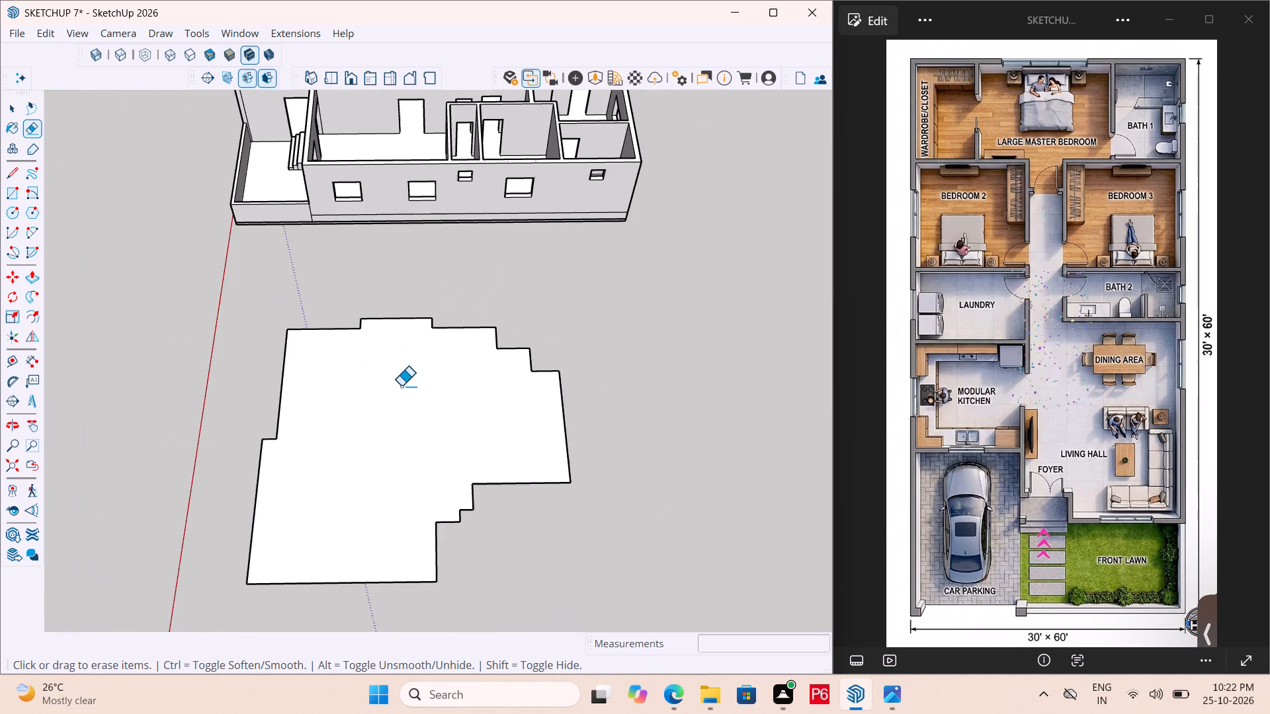
{"action": "key", "text": "ctrl+s"}
{"action": "key", "text": "ctrl+s"}
{"action": "key", "text": "ctrl+s"}
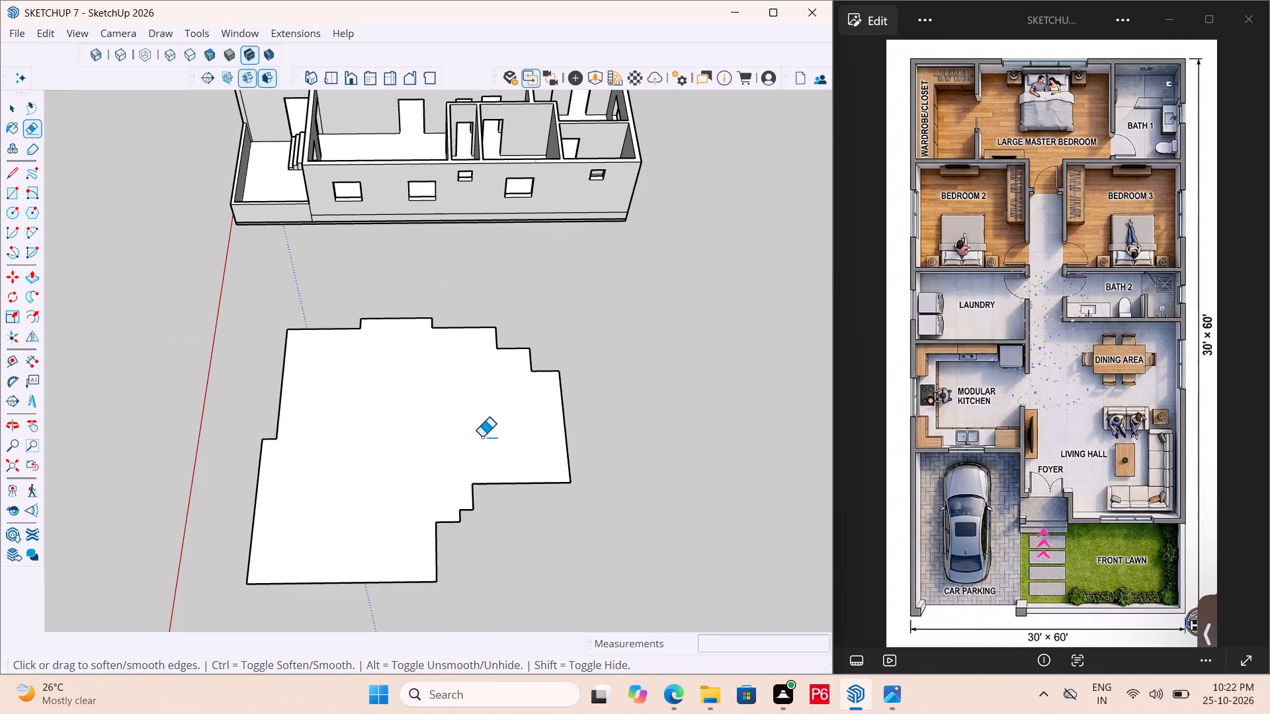
Extrude the cleaned outline face upward 20' with Push/Pull and save the model.
{"action": "key", "text": "p"}
{"action": "left_click", "coordinate": [480, 442]}
{"action": "middle_click_drag", "start_coordinate": [497, 366], "coordinate": [355, 188]}
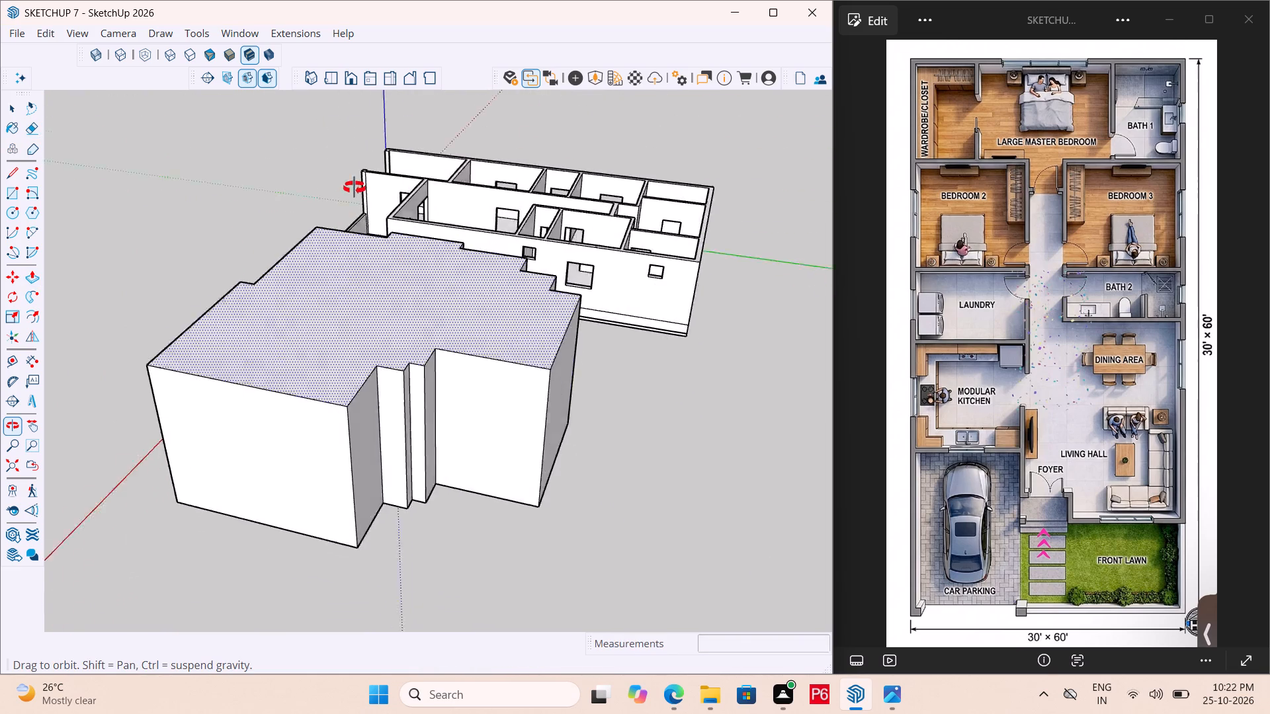
{"action": "middle_click_drag", "start_coordinate": [355, 188], "coordinate": [314, 198]}
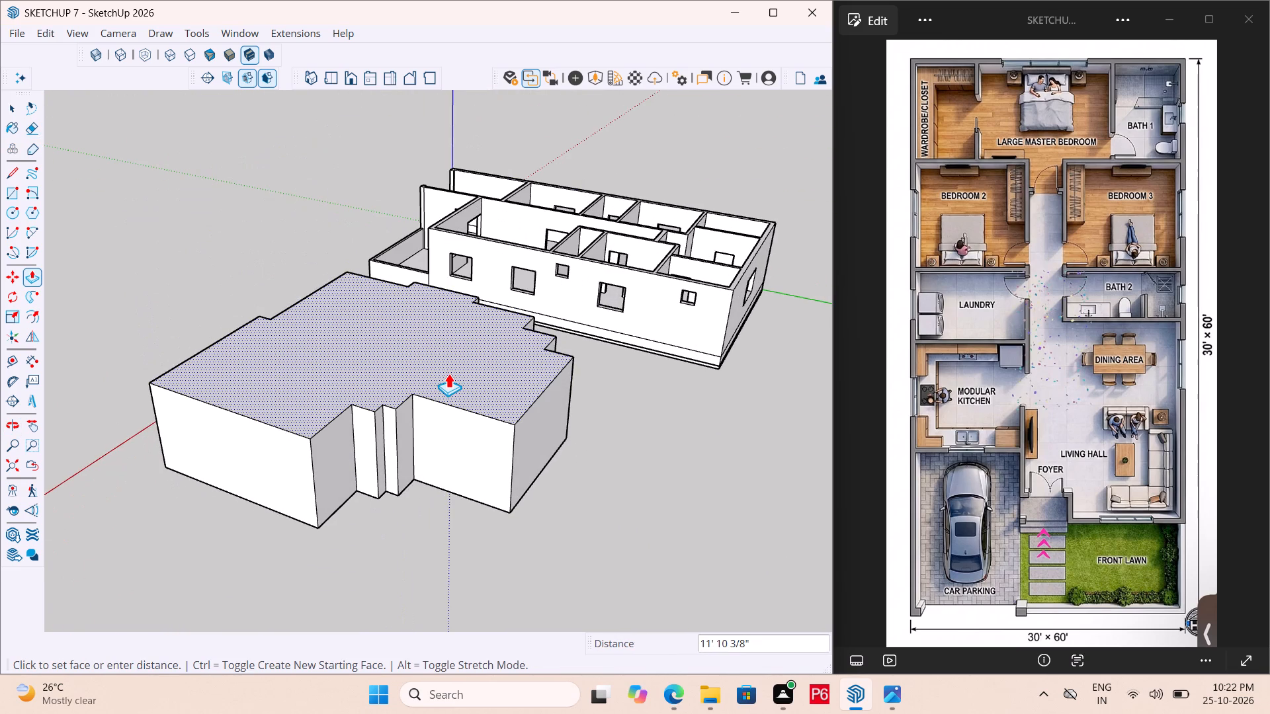
{"action": "type", "text": "20'"}
{"action": "key", "text": "Return"}
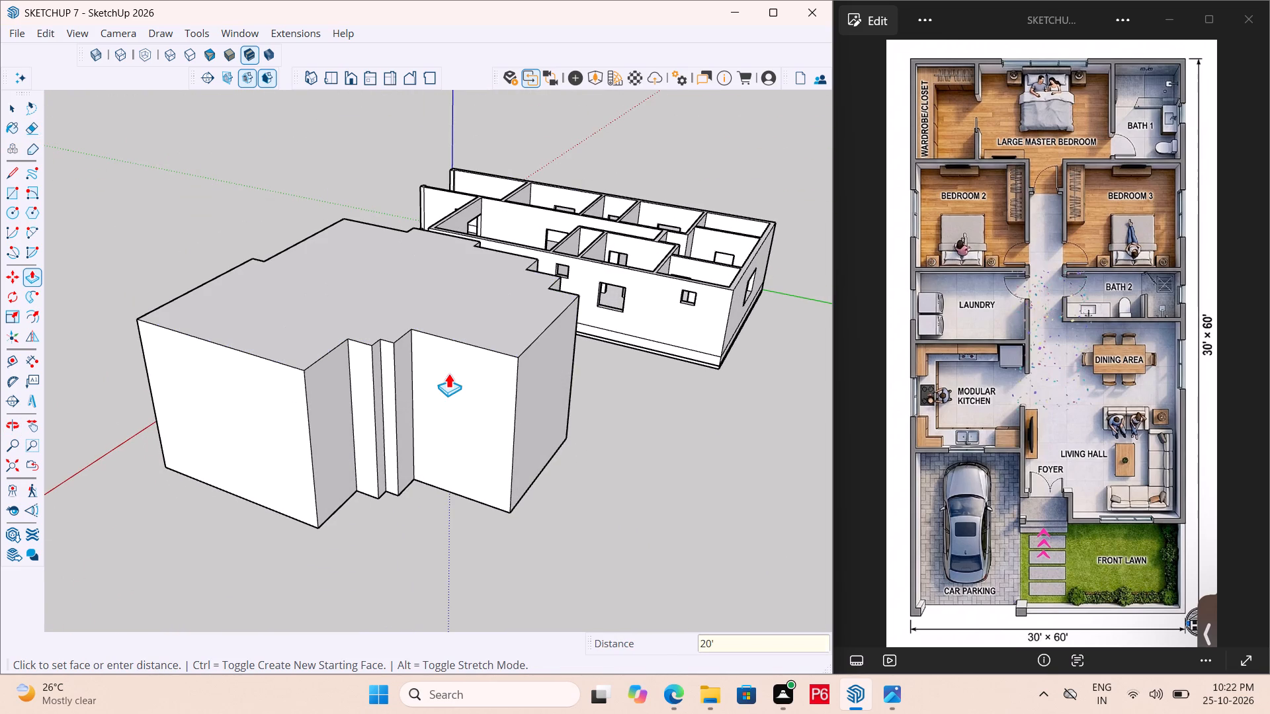
{"action": "middle_click_drag", "start_coordinate": [529, 401], "coordinate": [69, 387]}
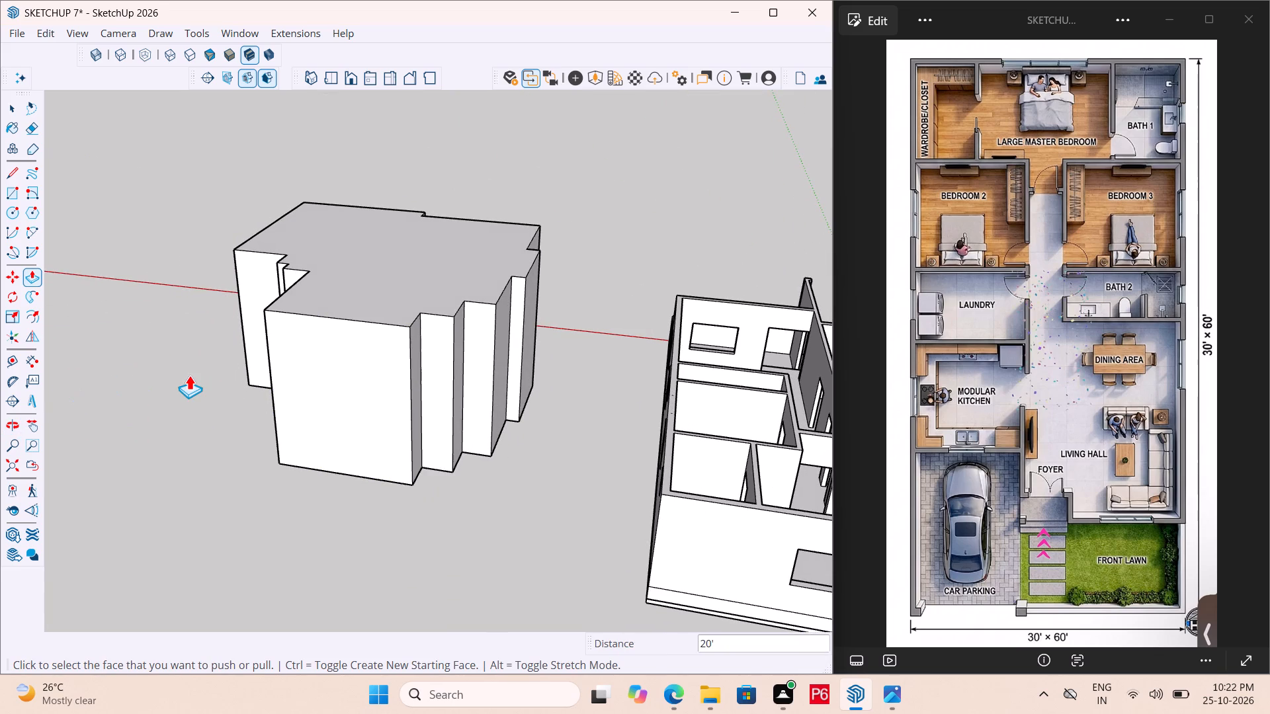
{"action": "key", "text": "ctrl+s"}
{"action": "key", "text": "ctrl+s"}
{"action": "key", "text": "ctrl+s"}
{"action": "key", "text": "ctrl+s"}
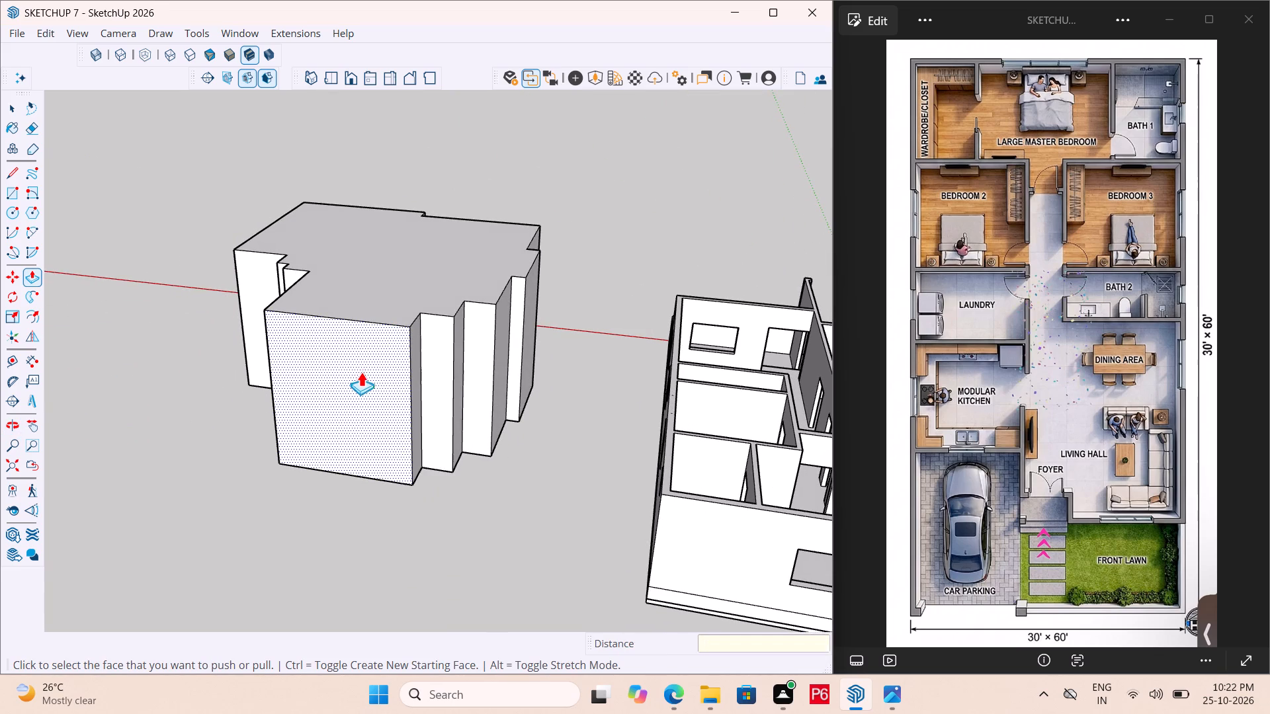
Draw a window-like rectangle on the flat end wall of the extruded block and push it inward slightly.
{"action": "key", "text": "r"}
{"action": "left_click", "coordinate": [306, 355]}
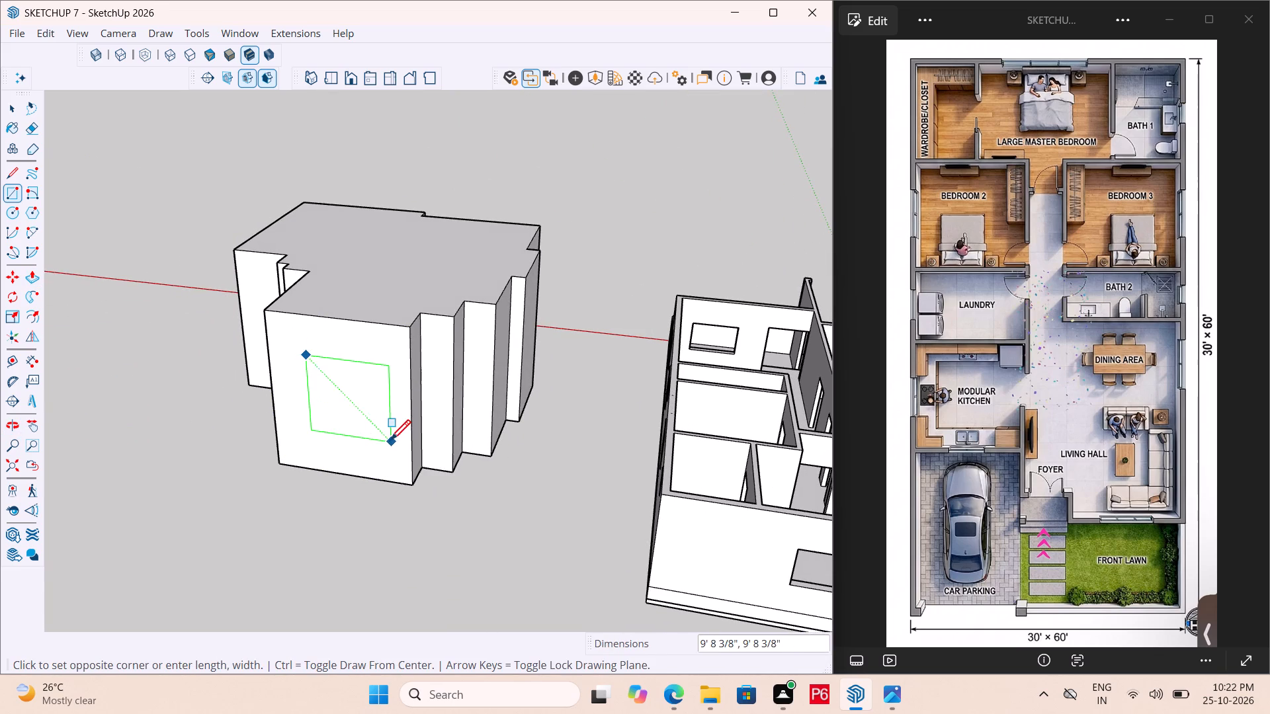
{"action": "left_click", "coordinate": [371, 432]}
{"action": "key", "text": "p"}
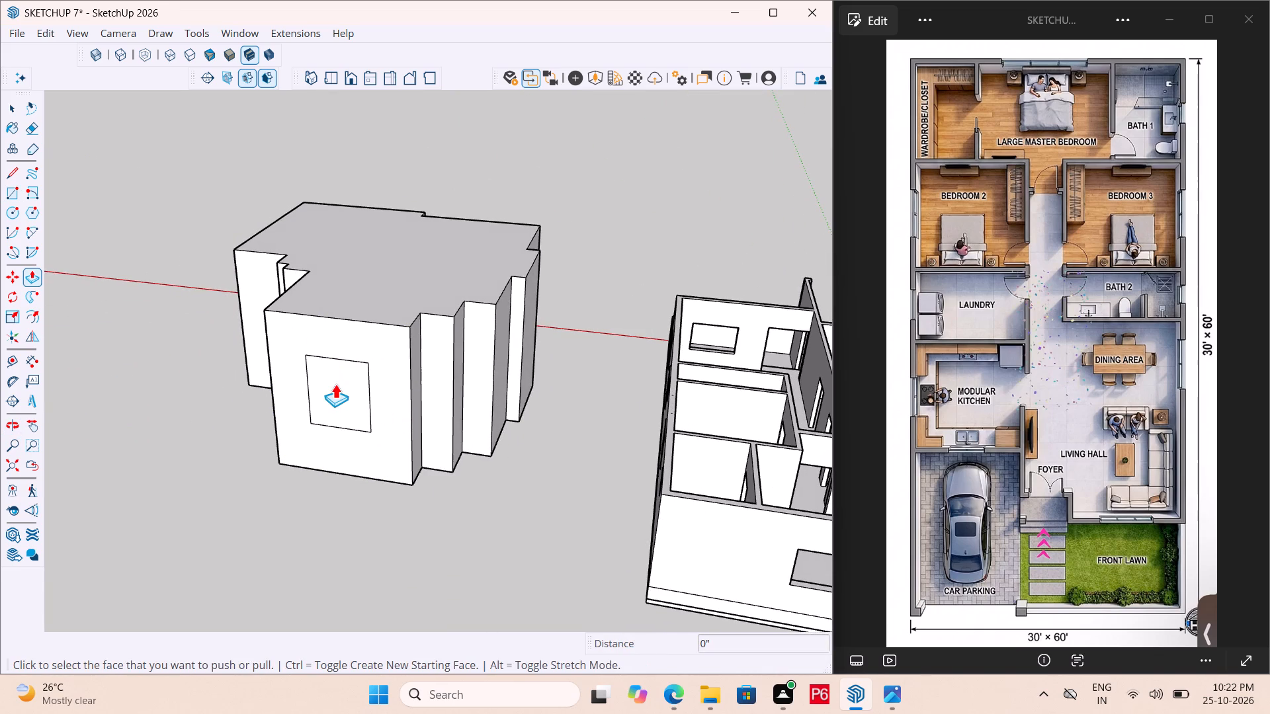
{"action": "left_click", "coordinate": [329, 385]}
{"action": "double_click", "coordinate": [327, 393]}
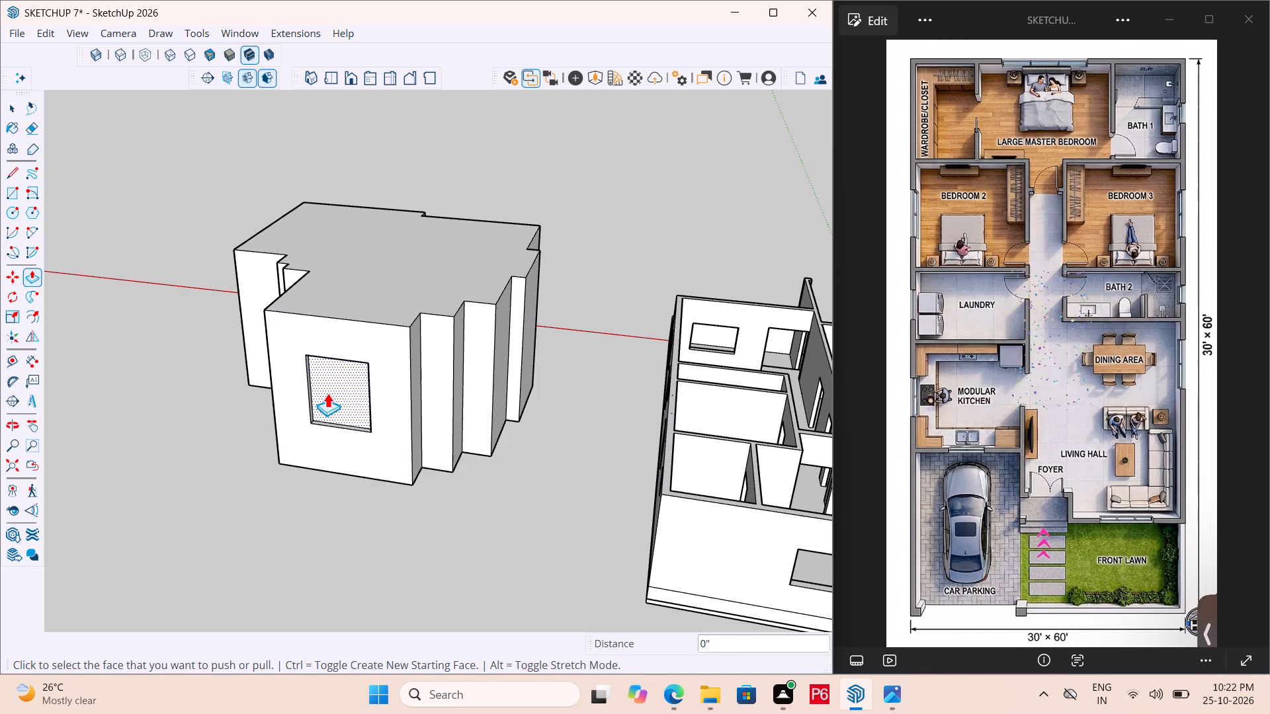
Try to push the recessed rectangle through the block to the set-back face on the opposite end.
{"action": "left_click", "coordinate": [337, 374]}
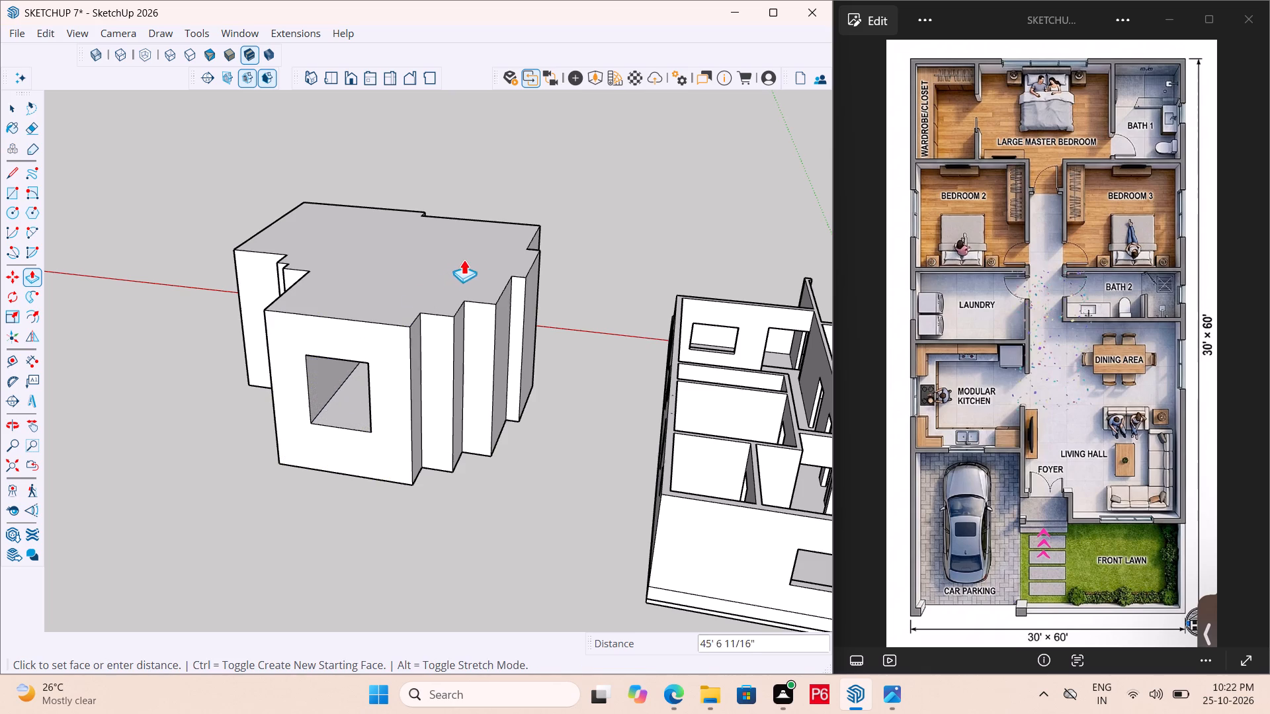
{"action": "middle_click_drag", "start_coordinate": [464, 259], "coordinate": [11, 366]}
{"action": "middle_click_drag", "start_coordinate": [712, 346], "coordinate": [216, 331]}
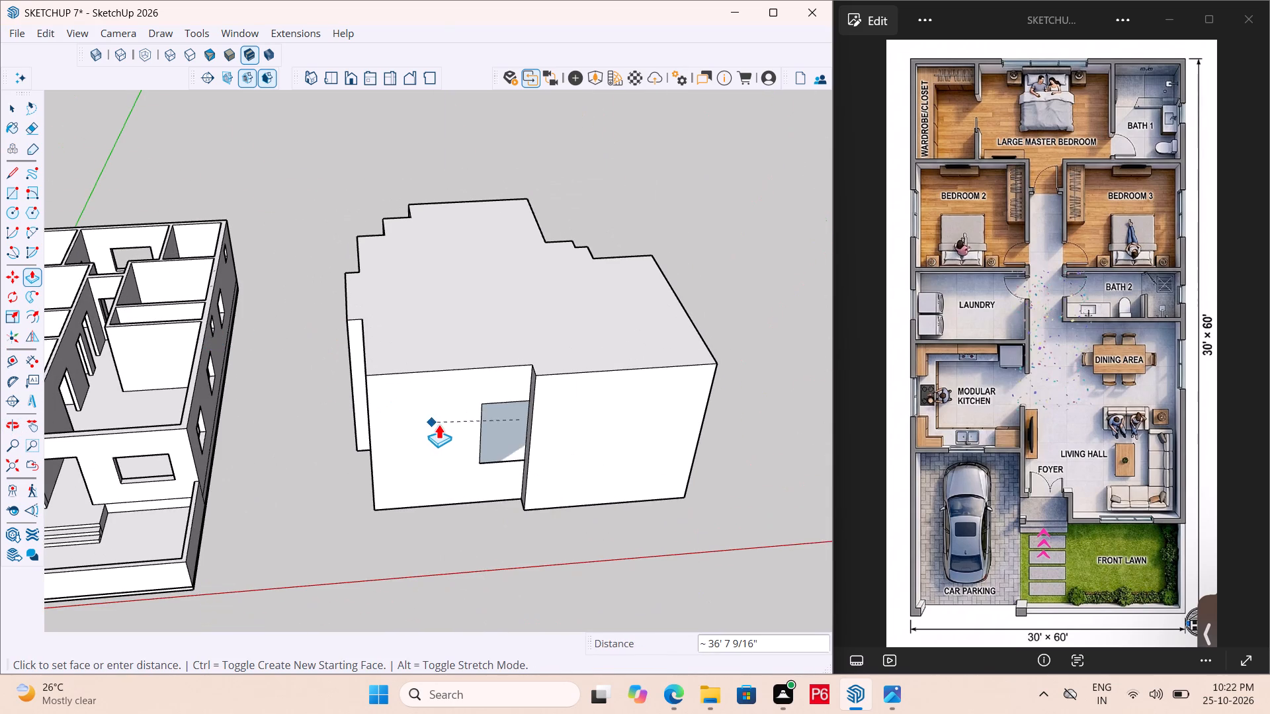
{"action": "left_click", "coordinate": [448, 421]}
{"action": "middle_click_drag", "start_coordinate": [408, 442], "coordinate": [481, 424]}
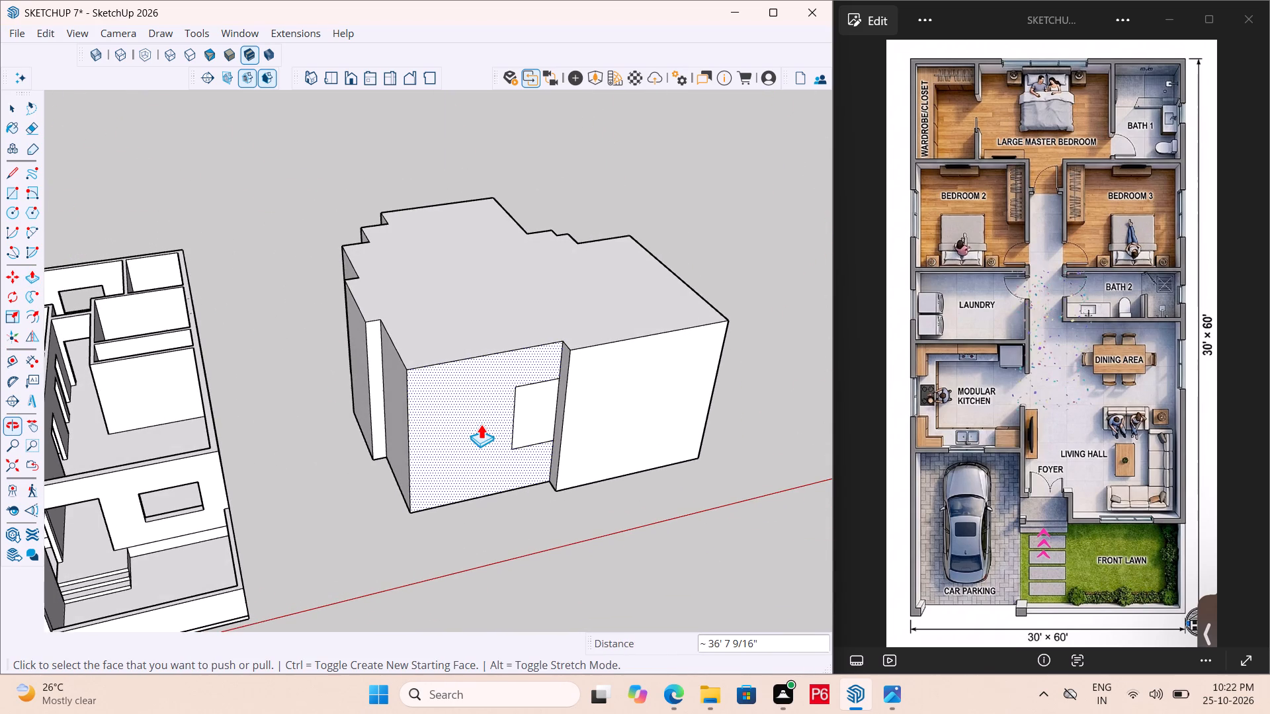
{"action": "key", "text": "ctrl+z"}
Pull the set-back face on the opposite end flush with the neighbouring wall and erase the seam line between them.
{"action": "left_click", "coordinate": [509, 414]}
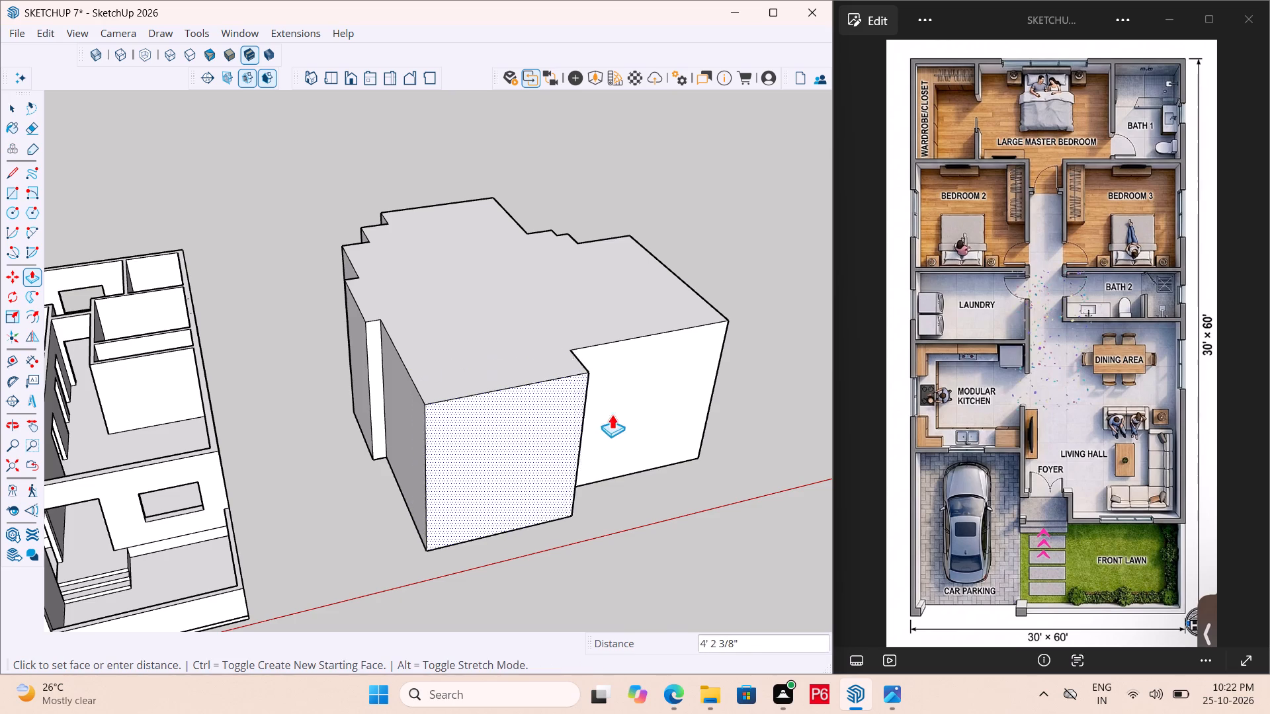
{"action": "left_click", "coordinate": [612, 393]}
{"action": "key", "text": "e"}
{"action": "left_click_drag", "start_coordinate": [574, 395], "coordinate": [566, 395]}
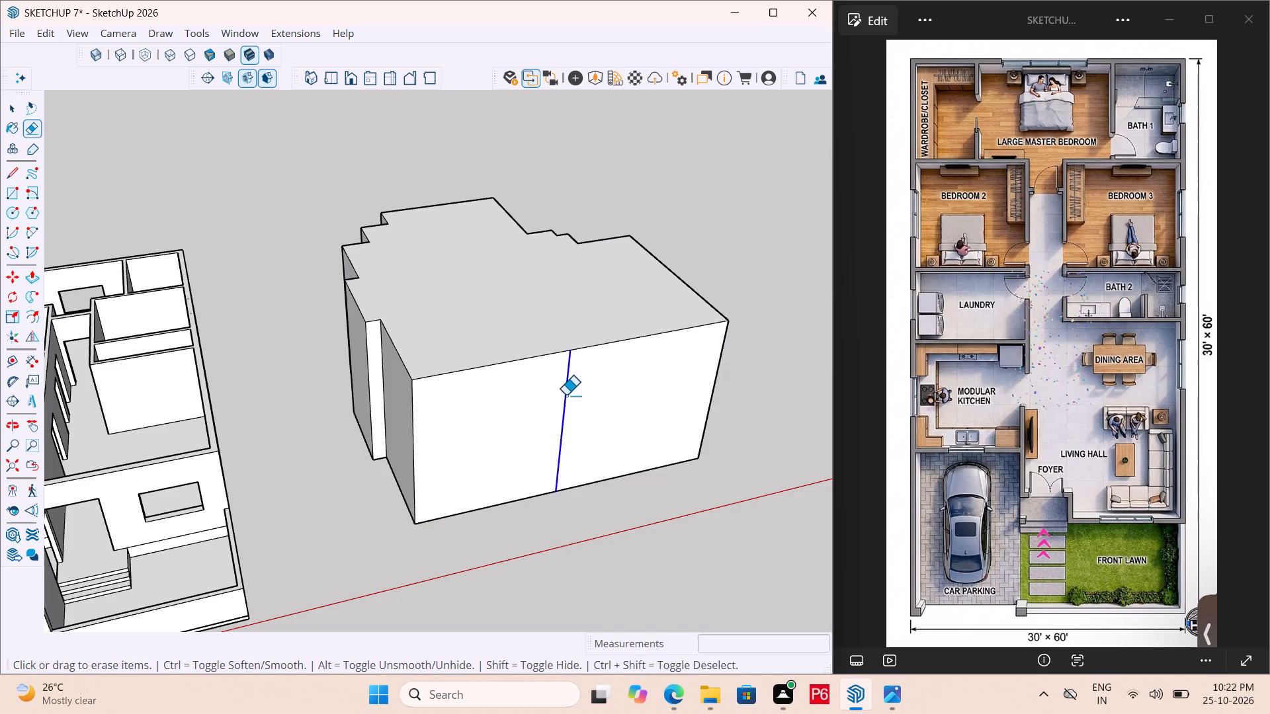
{"action": "left_click_drag", "start_coordinate": [566, 395], "coordinate": [560, 395]}
Push the recessed rectangle through the whole block to open the opposite end wall, and save the model.
{"action": "scroll", "coordinate": [437, 436], "scroll_direction": "down", "scroll_amount": 1}
{"action": "middle_click_drag", "start_coordinate": [437, 436], "coordinate": [1269, 346]}
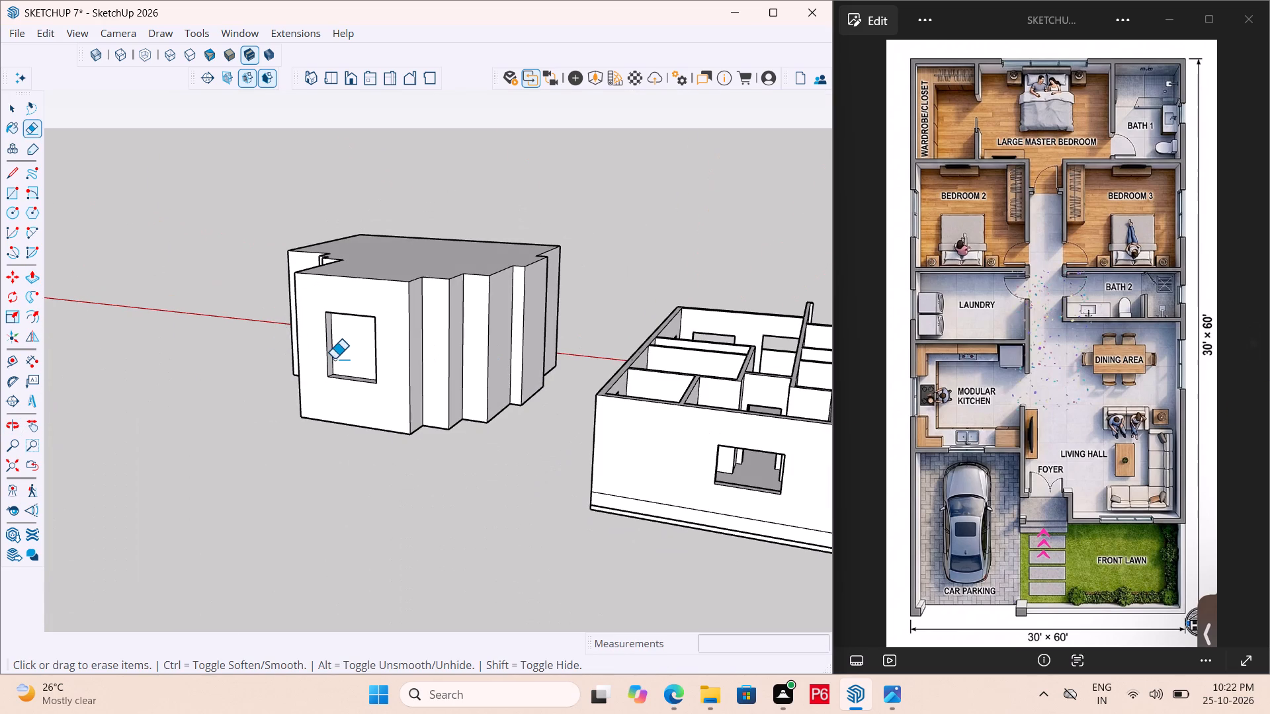
{"action": "key", "text": "p"}
{"action": "left_click", "coordinate": [343, 358]}
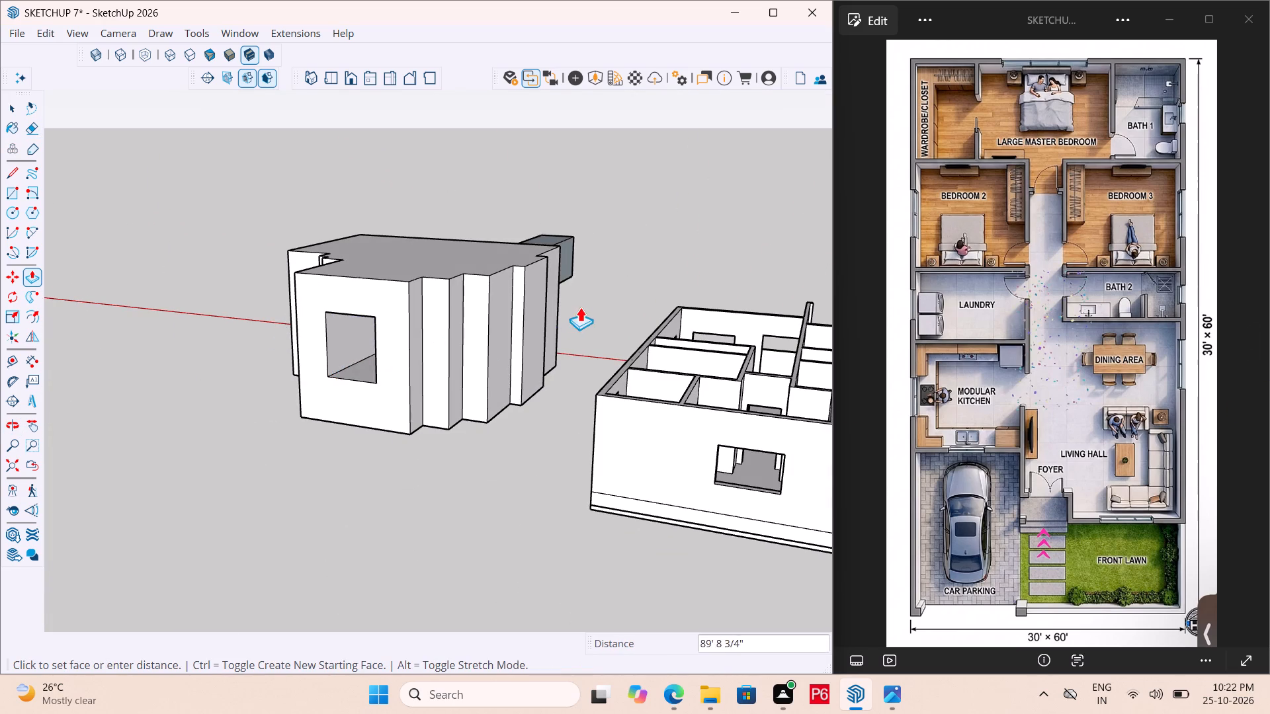
{"action": "middle_click_drag", "start_coordinate": [581, 307], "coordinate": [0, 418]}
{"action": "left_click", "coordinate": [531, 391]}
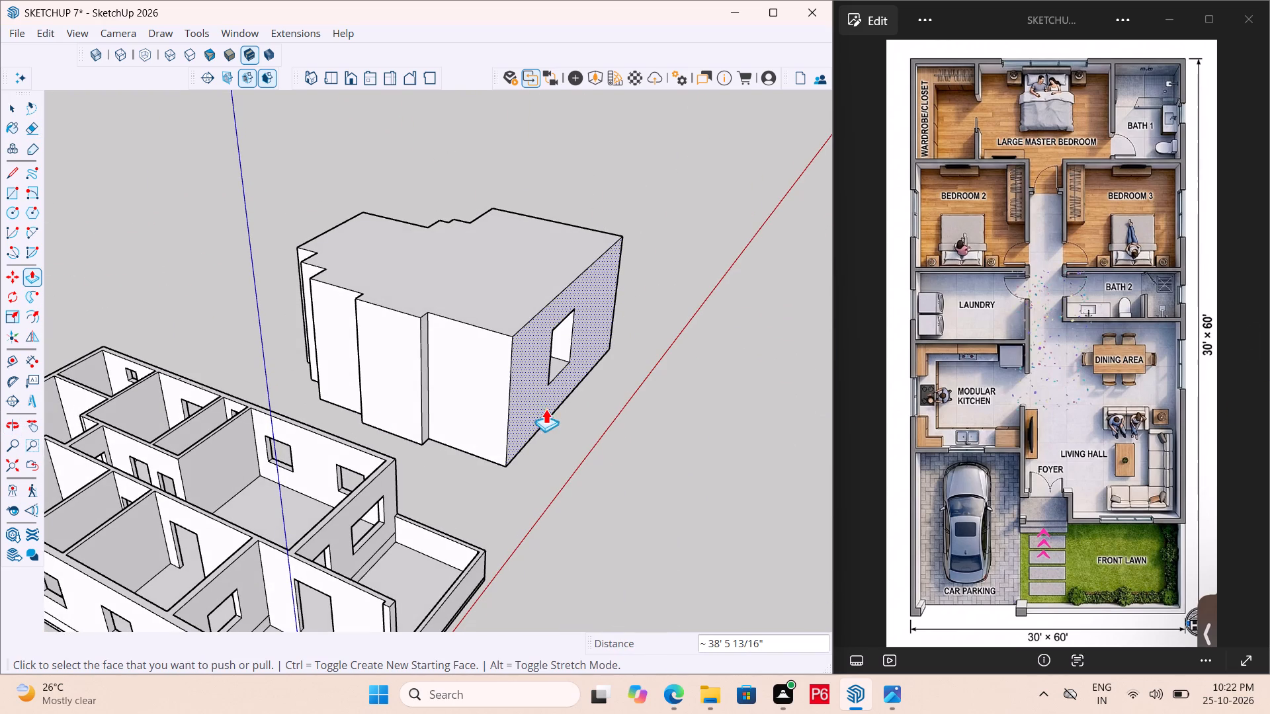
{"action": "key", "text": "ctrl+s"}
{"action": "key", "text": "ctrl+s"}
{"action": "key", "text": "ctrl+s"}
{"action": "key", "text": "ctrl+s"}
{"action": "key", "text": "ctrl+s"}
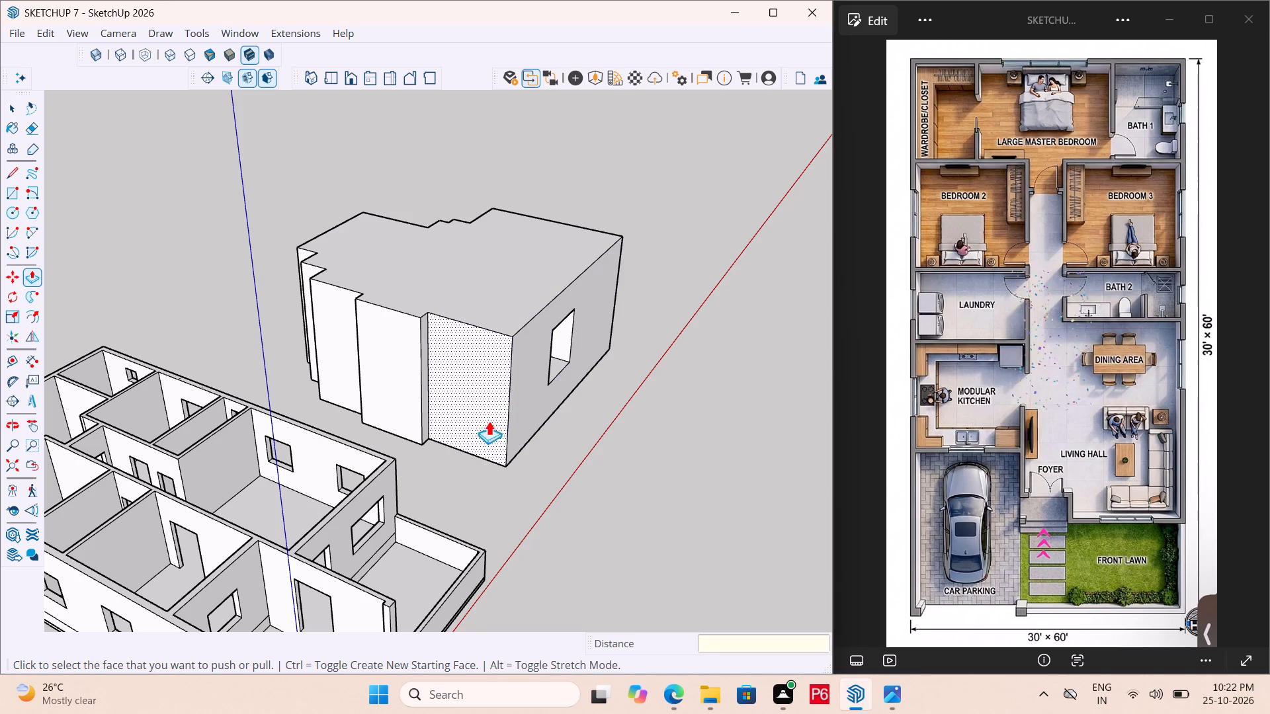
Draw a rectangle about 7' 6" × 13' 6" on the block's top face, over the wing without the wall opening.
{"action": "scroll", "coordinate": [478, 442], "scroll_direction": "down", "scroll_amount": 3}
{"action": "middle_click_drag", "start_coordinate": [384, 413], "coordinate": [831, 379]}
{"action": "scroll", "coordinate": [385, 413], "scroll_direction": "down", "scroll_amount": 1}
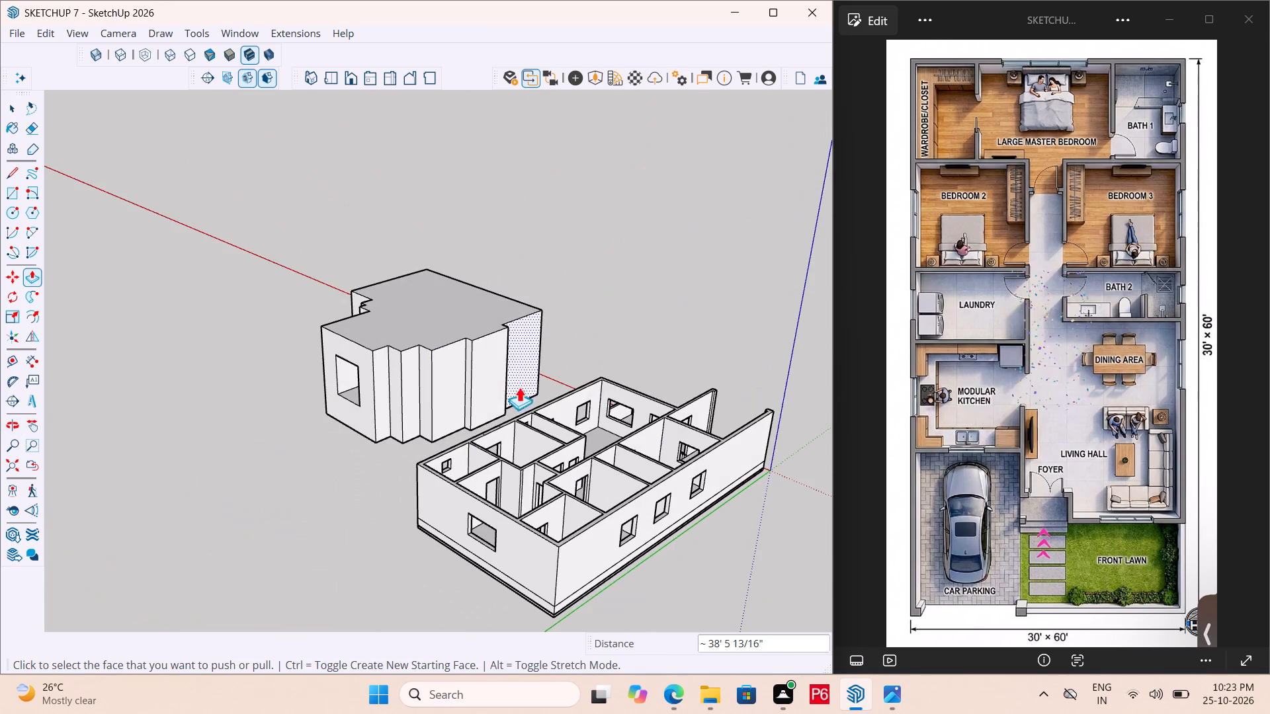
{"action": "scroll", "coordinate": [420, 446], "scroll_direction": "down", "scroll_amount": 3}
{"action": "middle_click_drag", "start_coordinate": [431, 451], "coordinate": [513, 447]}
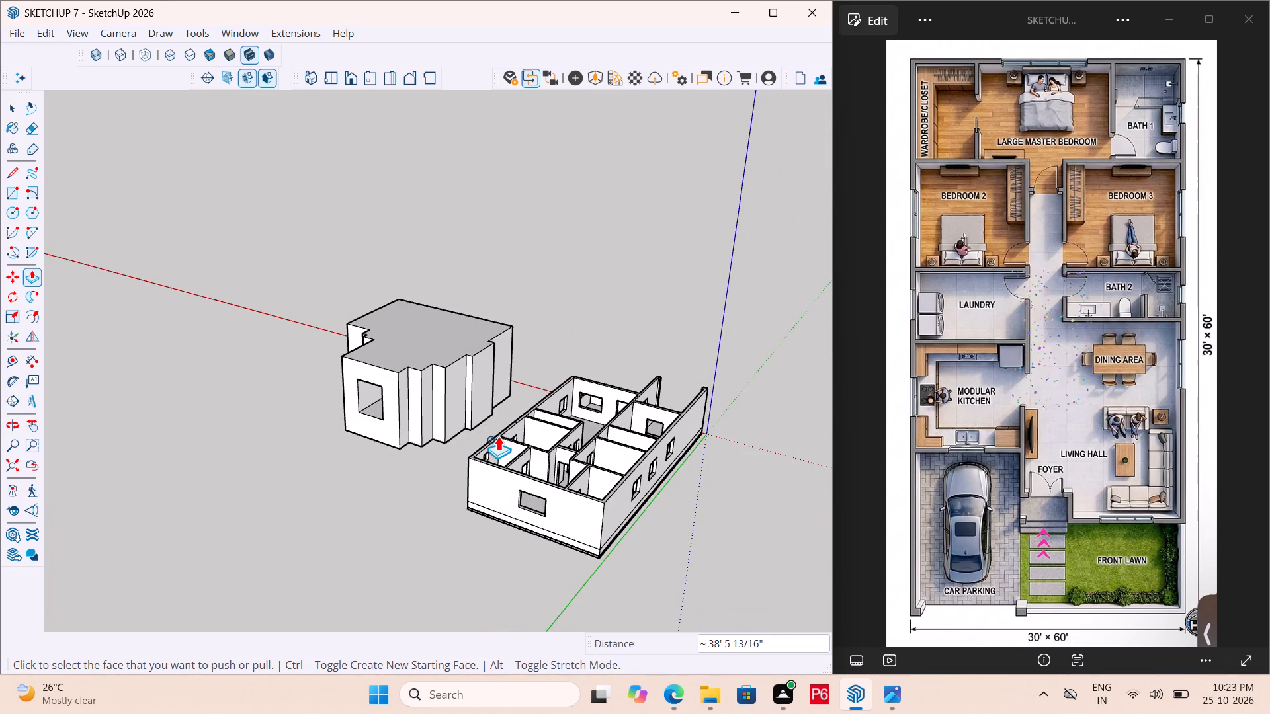
{"action": "scroll", "coordinate": [375, 379], "scroll_direction": "up", "scroll_amount": 5}
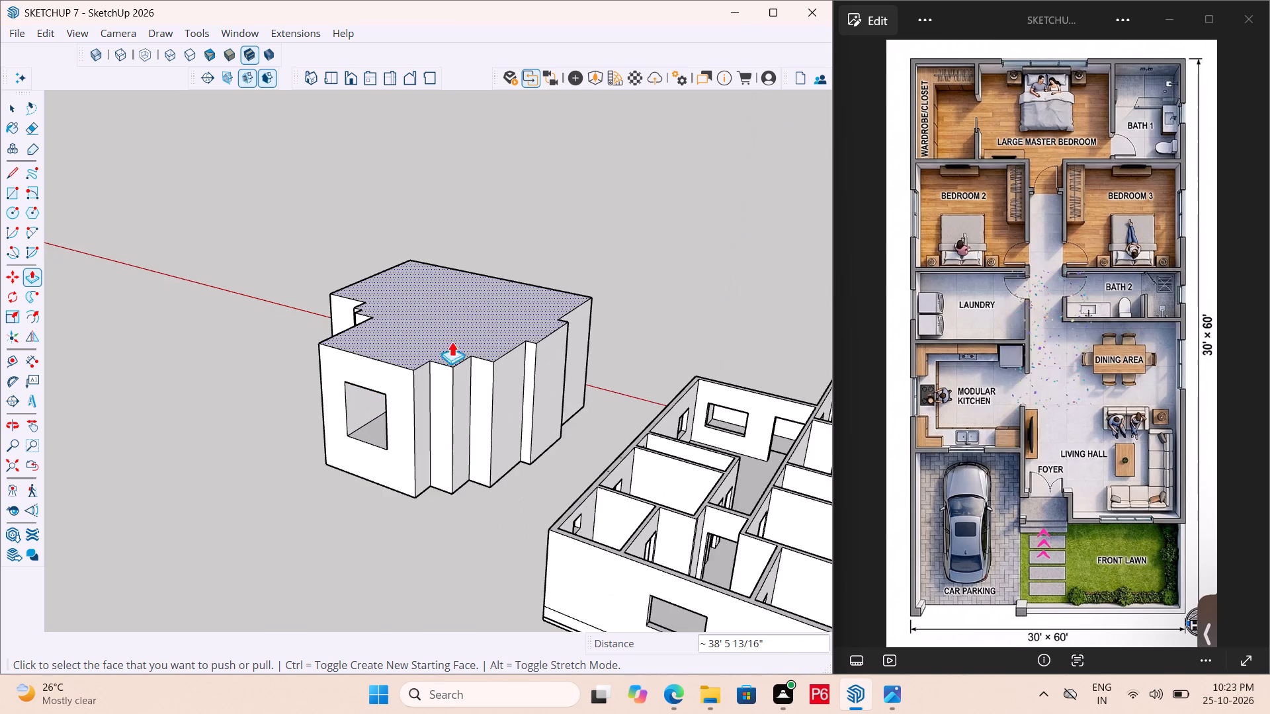
{"action": "scroll", "coordinate": [480, 296], "scroll_direction": "up", "scroll_amount": 4}
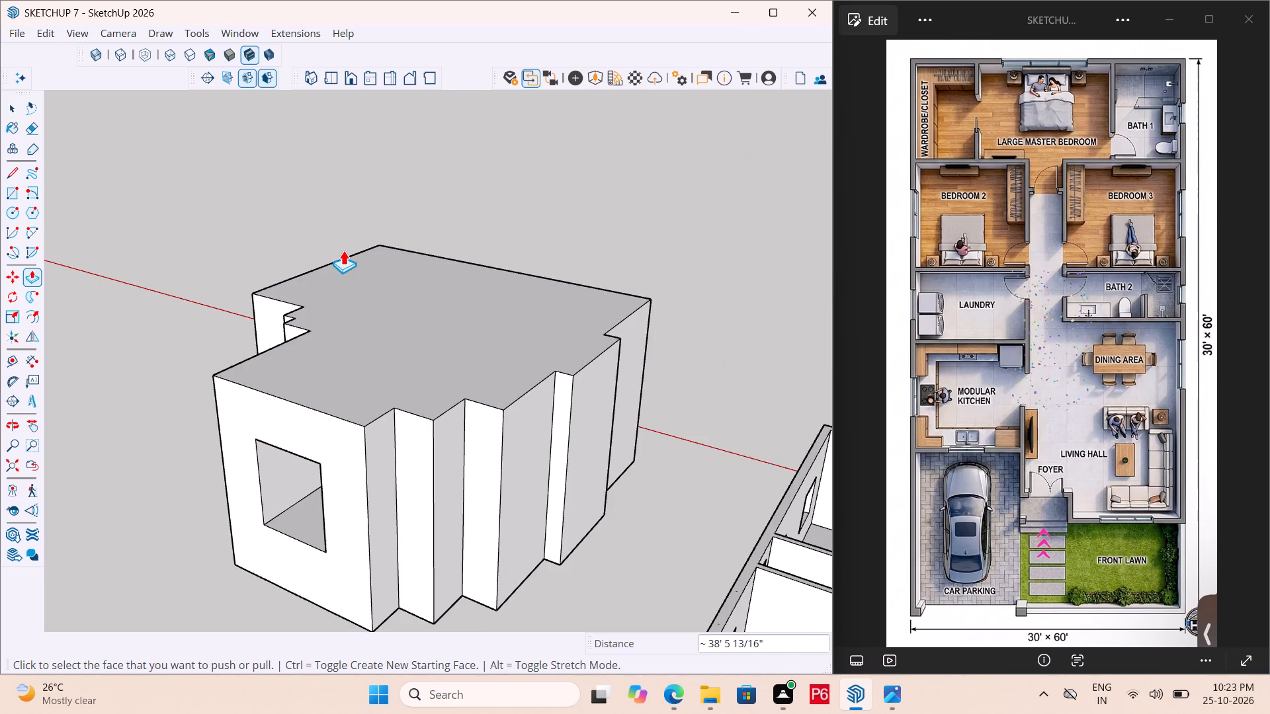
{"action": "key", "text": "p"}
{"action": "middle_click_drag", "start_coordinate": [328, 272], "coordinate": [265, 418]}
{"action": "key", "text": "r"}
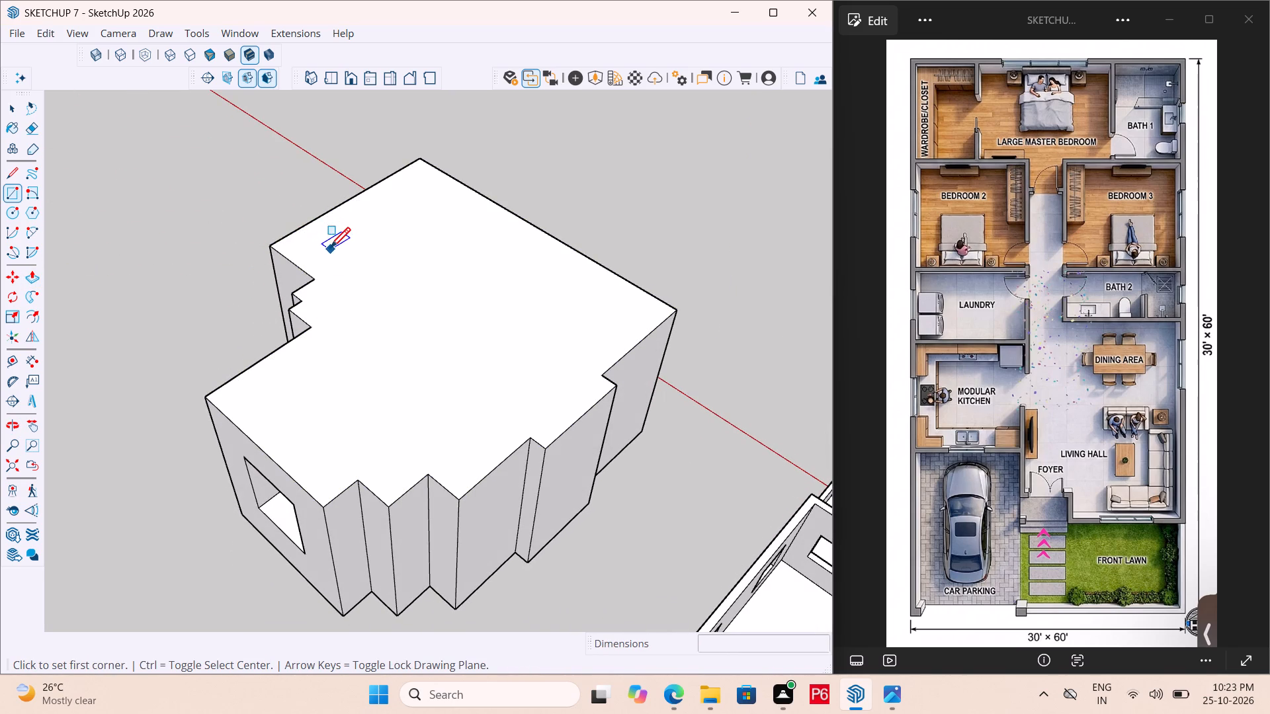
{"action": "left_click", "coordinate": [332, 250]}
{"action": "left_click", "coordinate": [470, 224]}
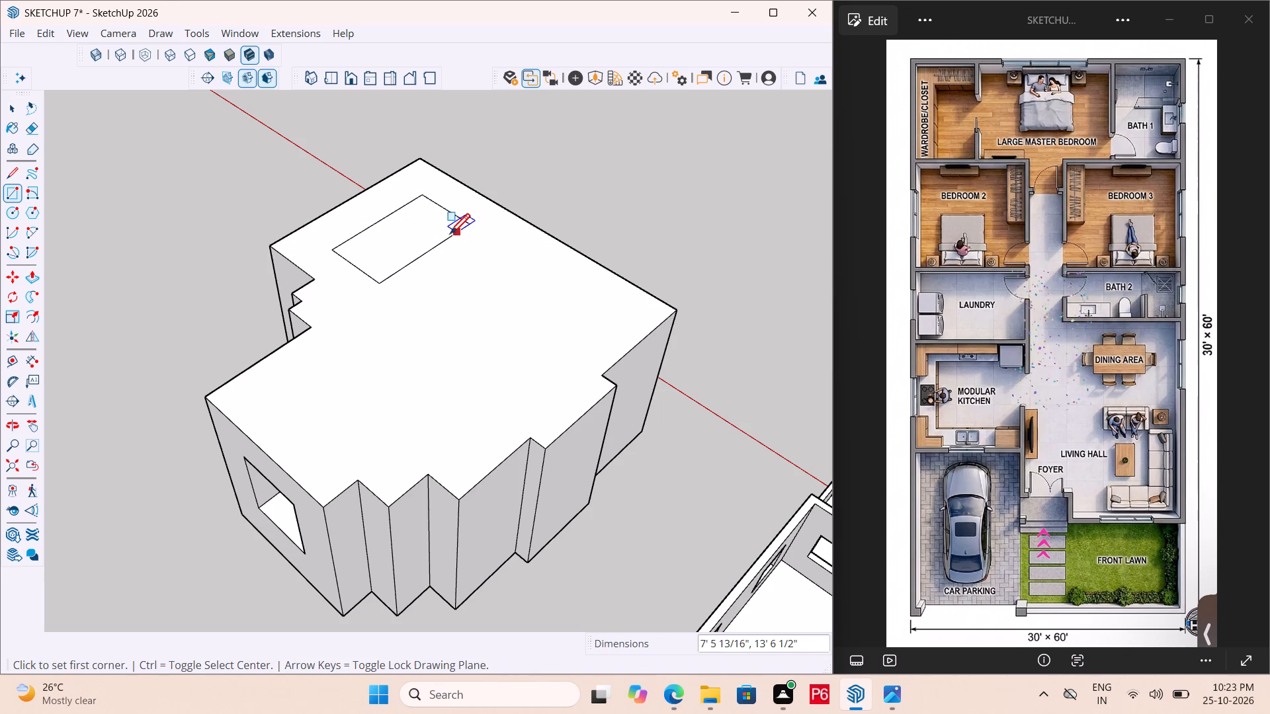
Push the top rectangle down 20' to cut an opening through the block's full height, and save the model.
{"action": "key", "text": "p"}
{"action": "left_click", "coordinate": [384, 238]}
{"action": "middle_click_drag", "start_coordinate": [296, 469], "coordinate": [364, 323]}
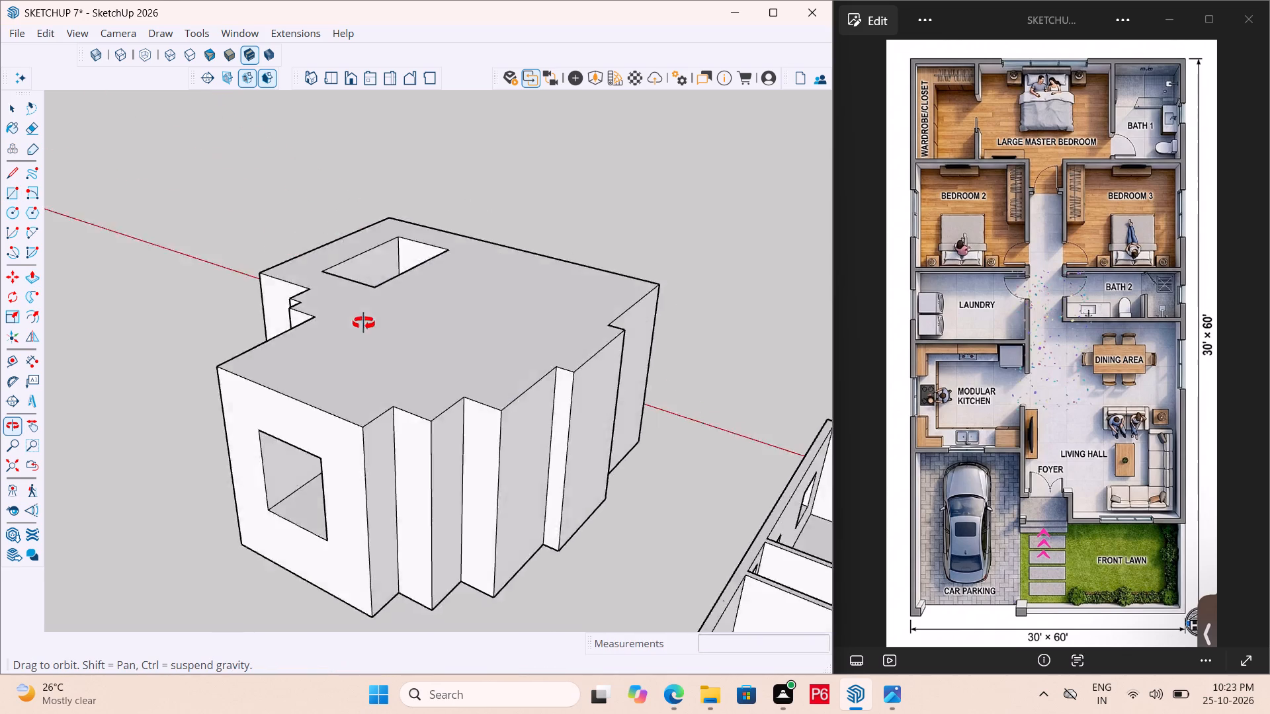
{"action": "middle_click_drag", "start_coordinate": [364, 323], "coordinate": [461, 95]}
{"action": "left_click", "coordinate": [356, 467]}
{"action": "middle_click_drag", "start_coordinate": [419, 460], "coordinate": [462, 626]}
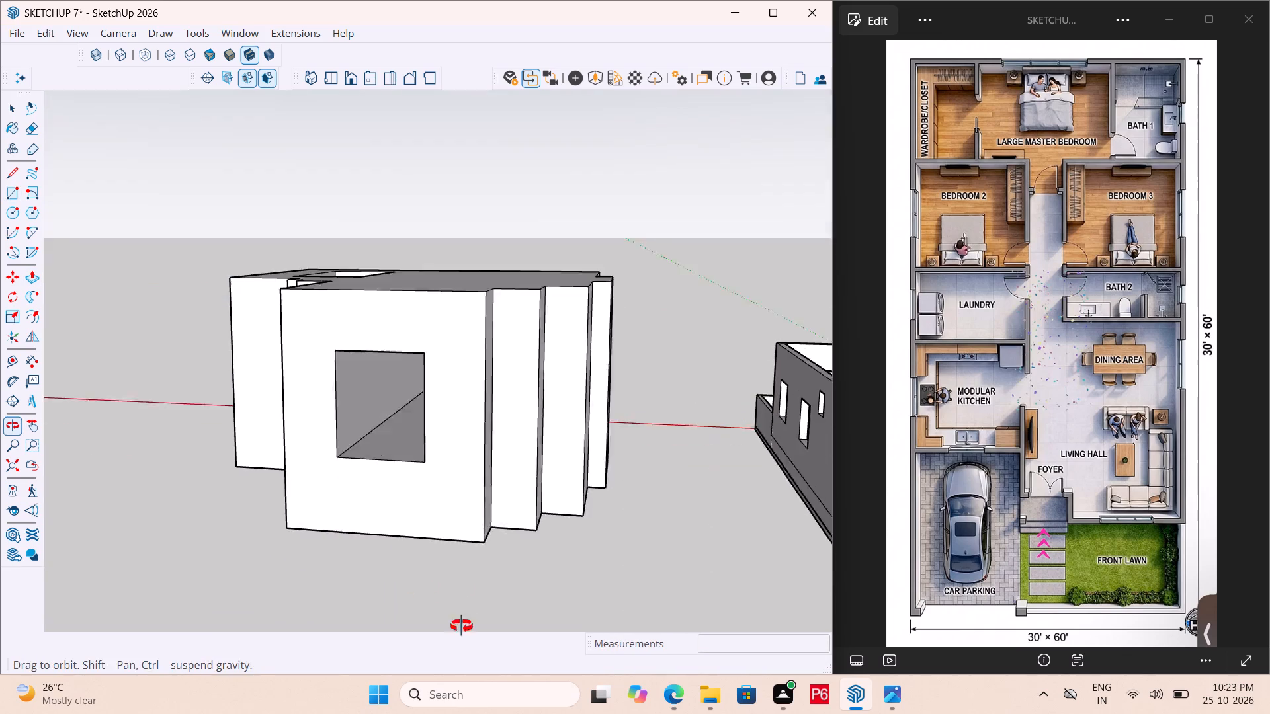
{"action": "middle_click_drag", "start_coordinate": [462, 626], "coordinate": [467, 637]}
{"action": "key", "text": "ctrl+s"}
{"action": "key", "text": "ctrl+s"}
{"action": "key", "text": "ctrl+s"}
{"action": "key", "text": "ctrl+s"}
{"action": "key", "text": "ctrl+s"}
{"action": "middle_click_drag", "start_coordinate": [322, 440], "coordinate": [644, 610], "text": "ctrl"}
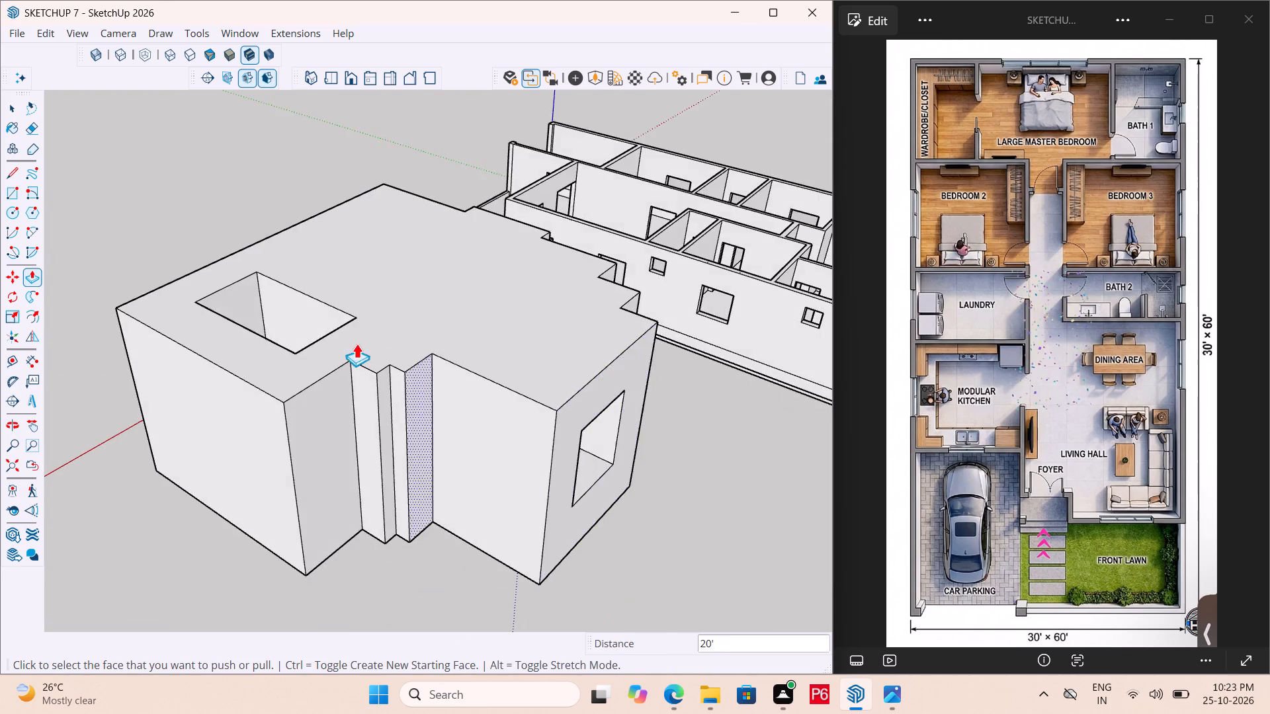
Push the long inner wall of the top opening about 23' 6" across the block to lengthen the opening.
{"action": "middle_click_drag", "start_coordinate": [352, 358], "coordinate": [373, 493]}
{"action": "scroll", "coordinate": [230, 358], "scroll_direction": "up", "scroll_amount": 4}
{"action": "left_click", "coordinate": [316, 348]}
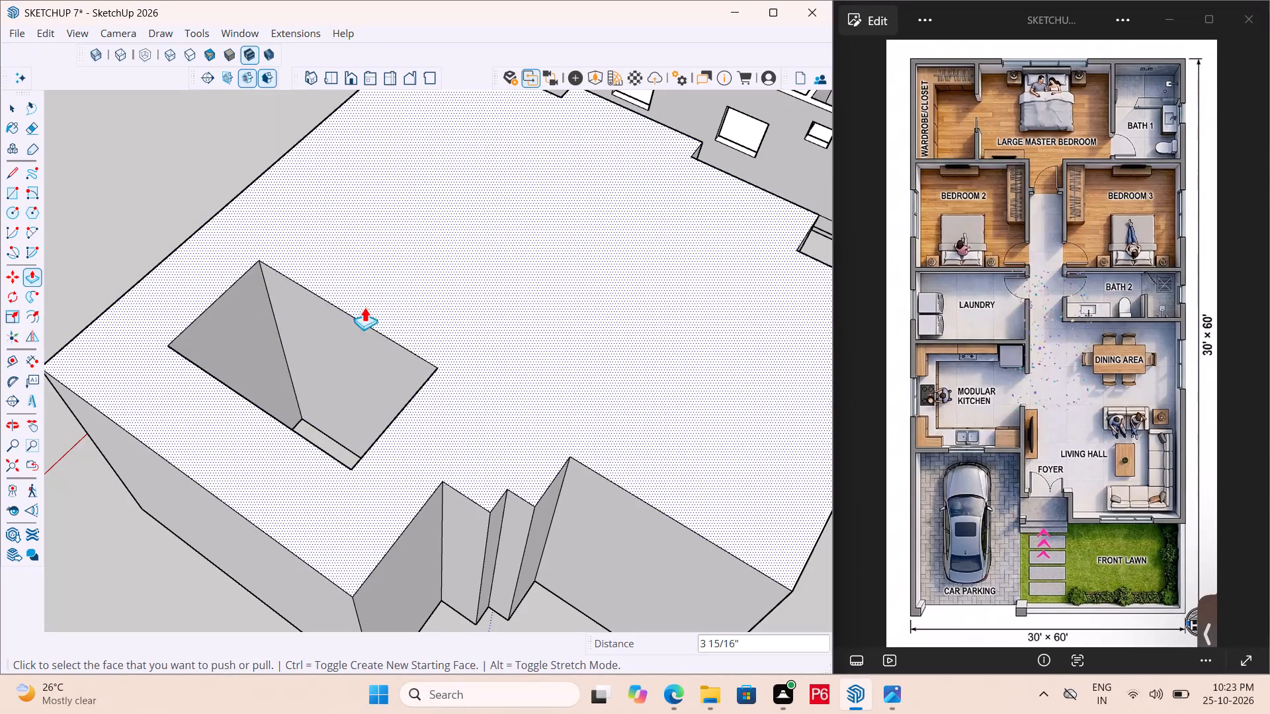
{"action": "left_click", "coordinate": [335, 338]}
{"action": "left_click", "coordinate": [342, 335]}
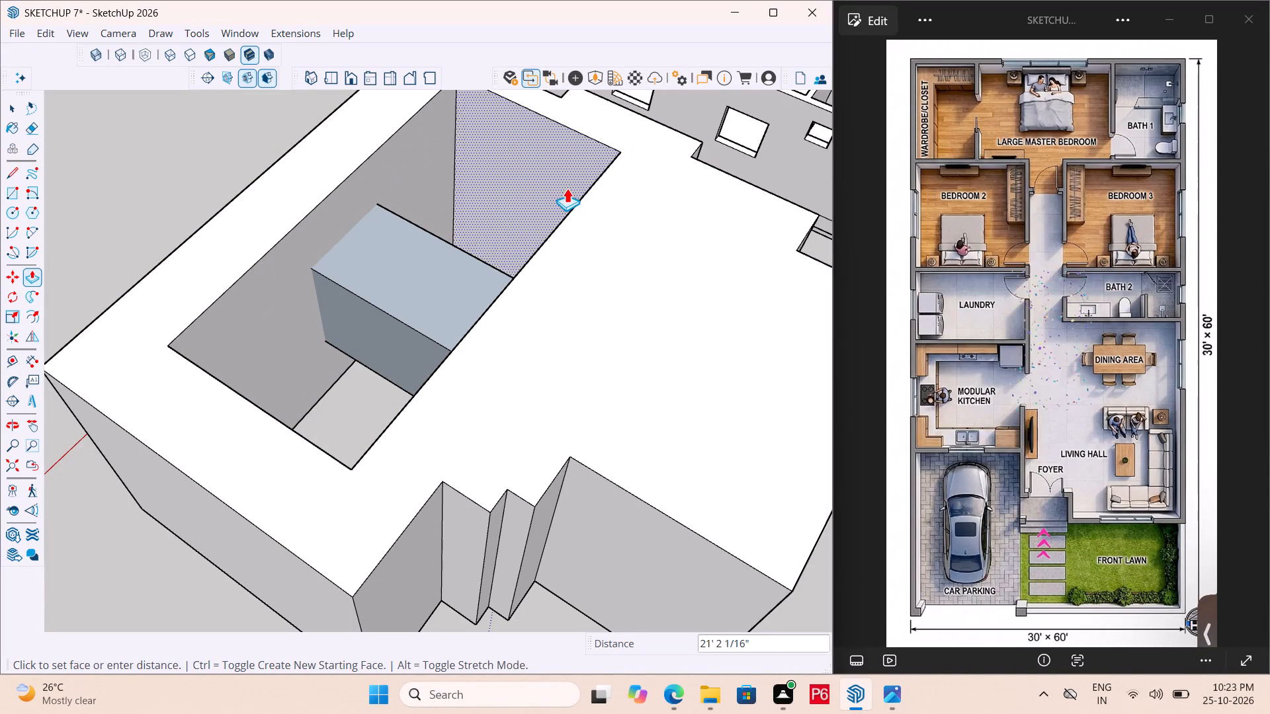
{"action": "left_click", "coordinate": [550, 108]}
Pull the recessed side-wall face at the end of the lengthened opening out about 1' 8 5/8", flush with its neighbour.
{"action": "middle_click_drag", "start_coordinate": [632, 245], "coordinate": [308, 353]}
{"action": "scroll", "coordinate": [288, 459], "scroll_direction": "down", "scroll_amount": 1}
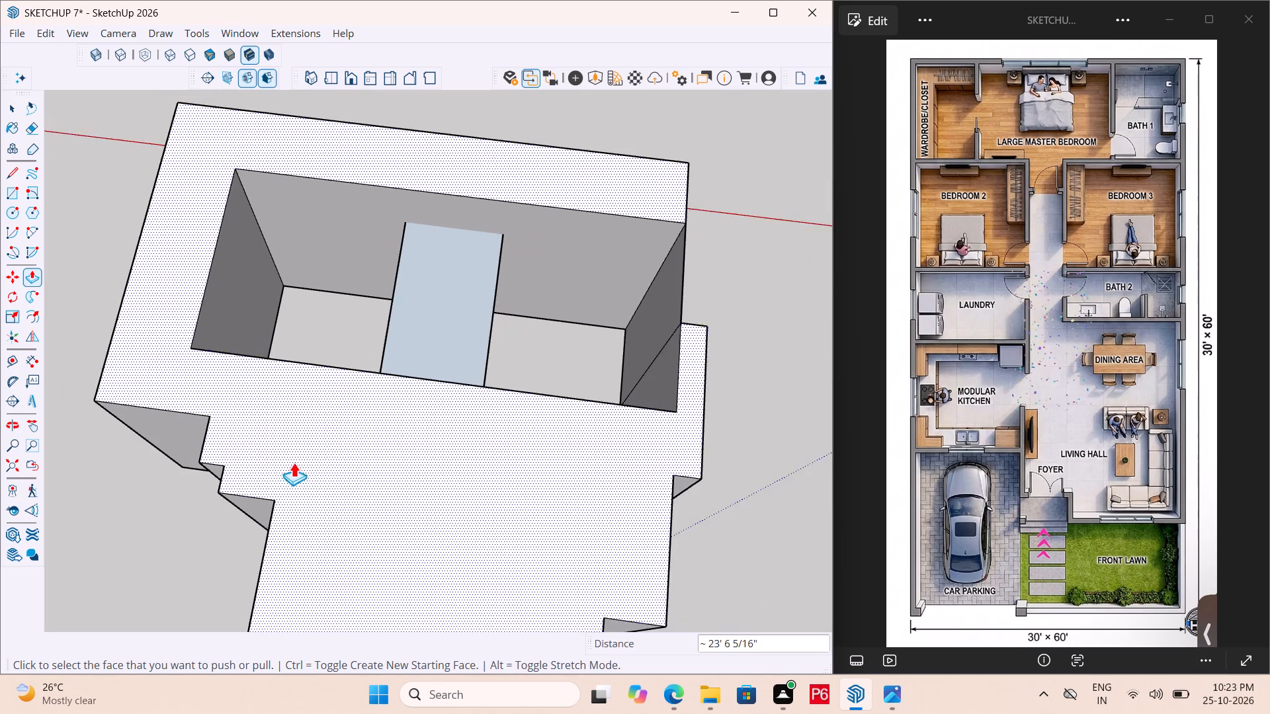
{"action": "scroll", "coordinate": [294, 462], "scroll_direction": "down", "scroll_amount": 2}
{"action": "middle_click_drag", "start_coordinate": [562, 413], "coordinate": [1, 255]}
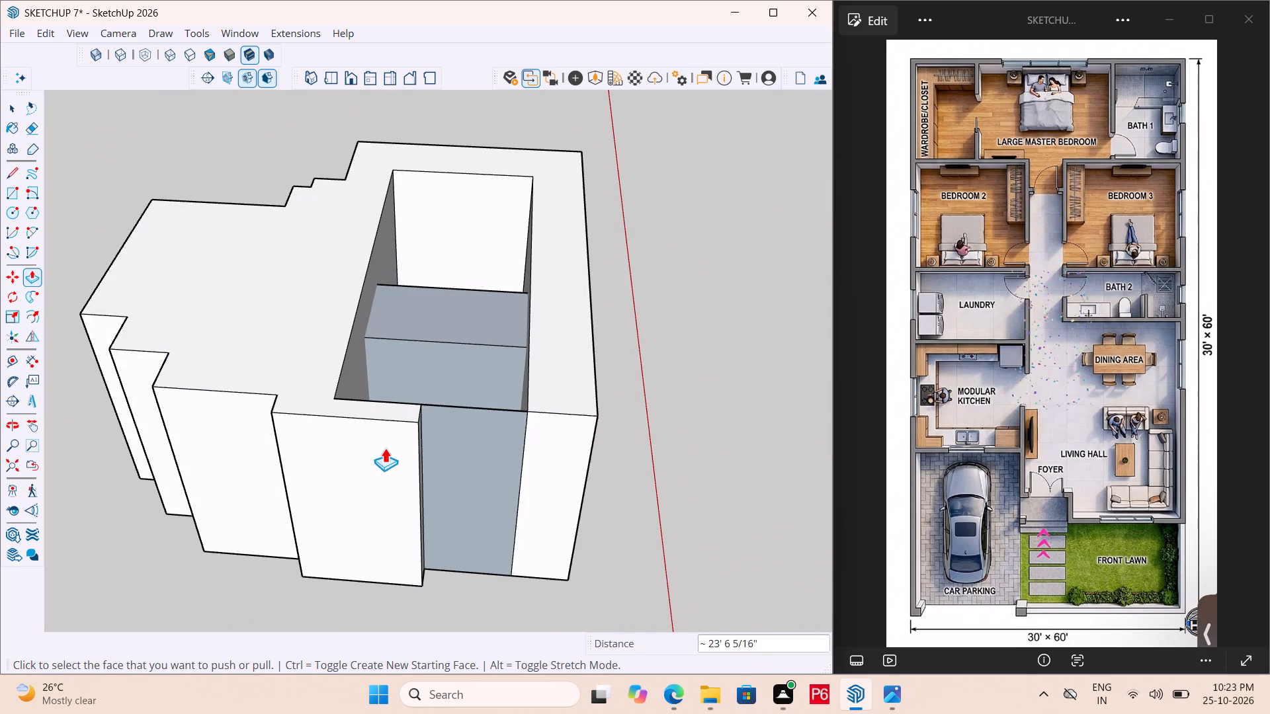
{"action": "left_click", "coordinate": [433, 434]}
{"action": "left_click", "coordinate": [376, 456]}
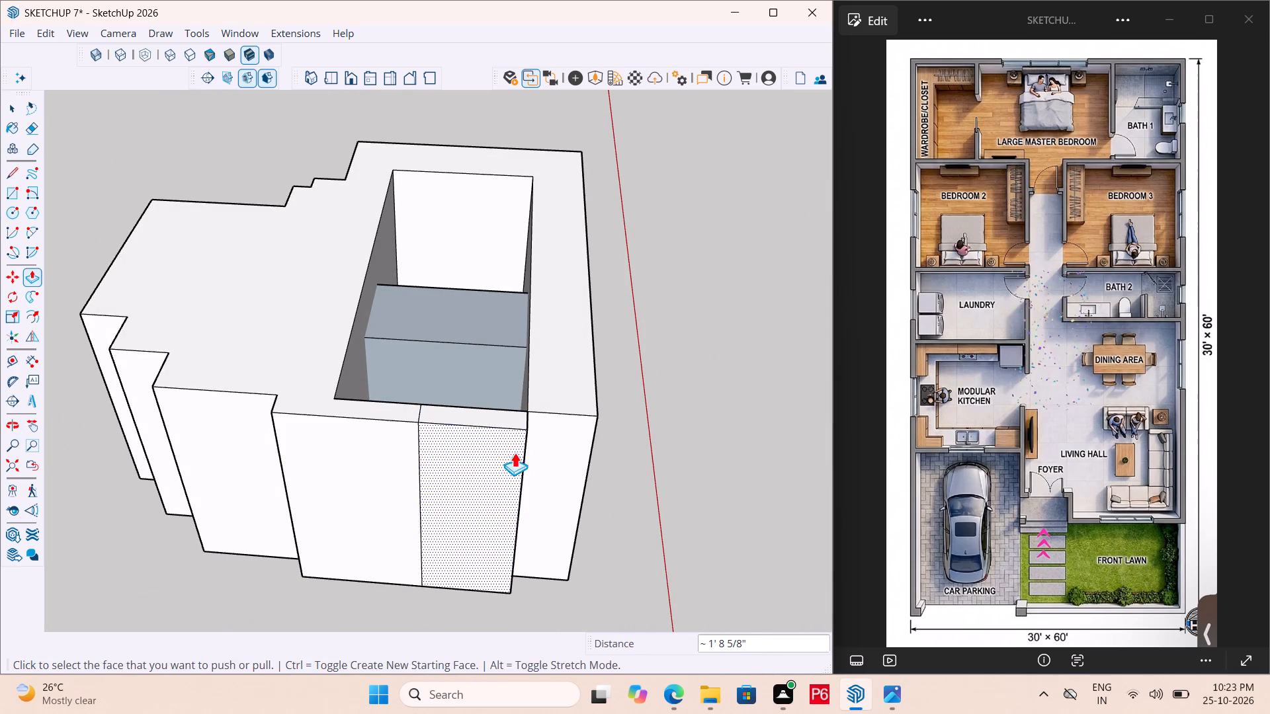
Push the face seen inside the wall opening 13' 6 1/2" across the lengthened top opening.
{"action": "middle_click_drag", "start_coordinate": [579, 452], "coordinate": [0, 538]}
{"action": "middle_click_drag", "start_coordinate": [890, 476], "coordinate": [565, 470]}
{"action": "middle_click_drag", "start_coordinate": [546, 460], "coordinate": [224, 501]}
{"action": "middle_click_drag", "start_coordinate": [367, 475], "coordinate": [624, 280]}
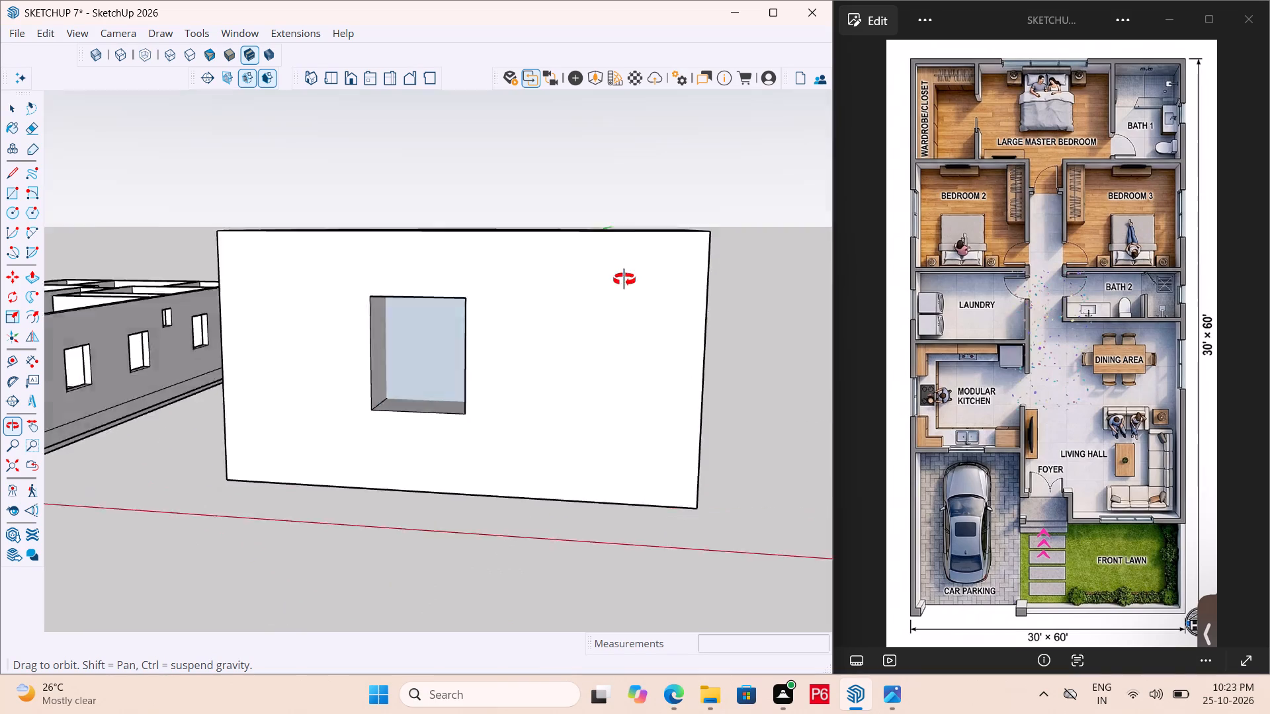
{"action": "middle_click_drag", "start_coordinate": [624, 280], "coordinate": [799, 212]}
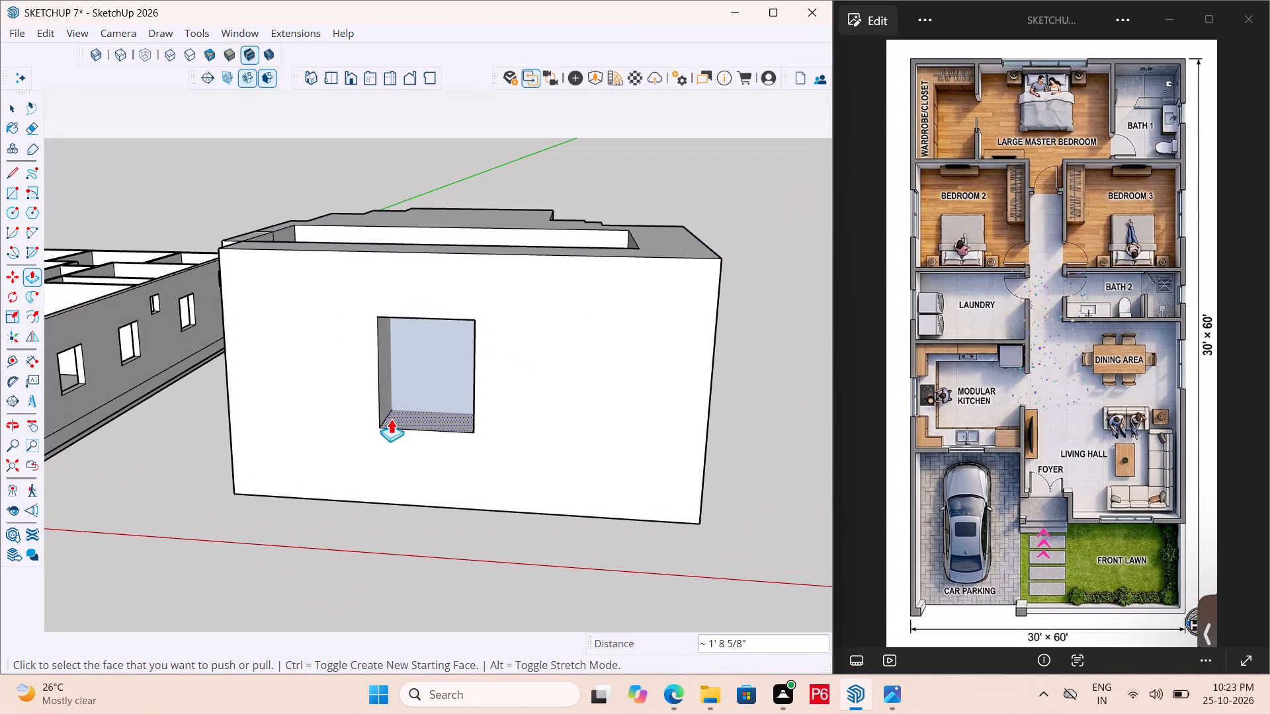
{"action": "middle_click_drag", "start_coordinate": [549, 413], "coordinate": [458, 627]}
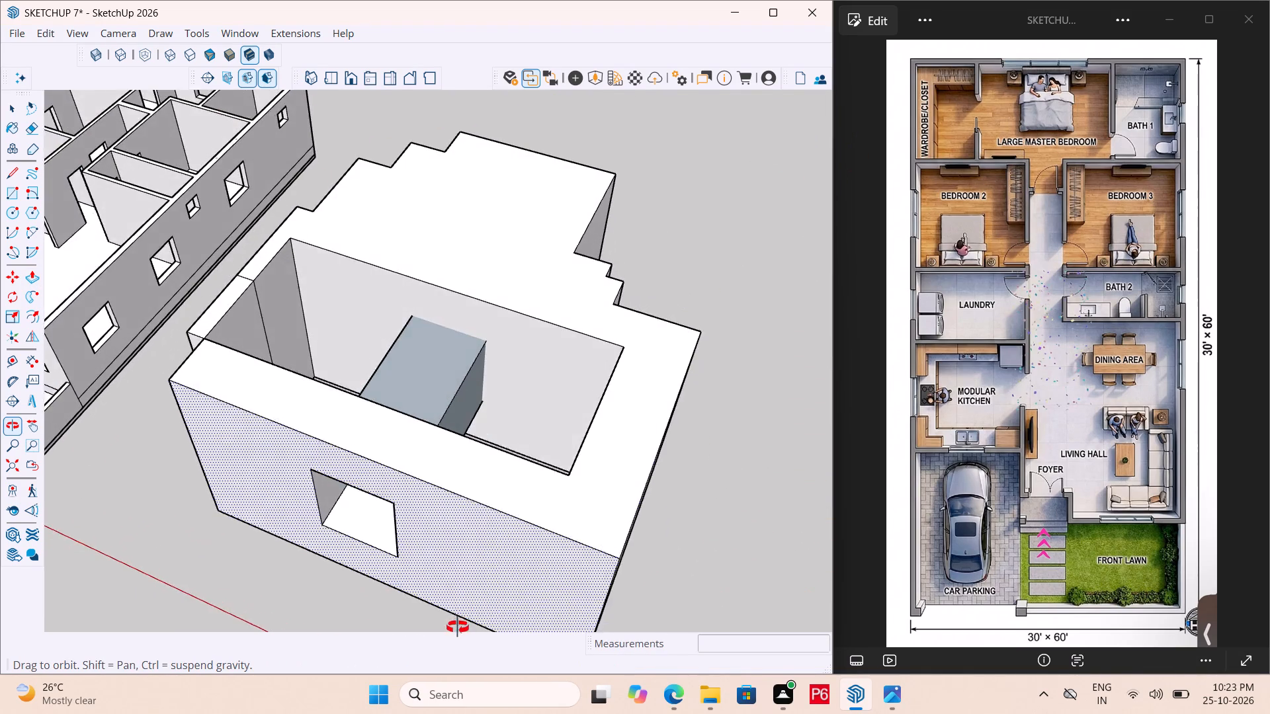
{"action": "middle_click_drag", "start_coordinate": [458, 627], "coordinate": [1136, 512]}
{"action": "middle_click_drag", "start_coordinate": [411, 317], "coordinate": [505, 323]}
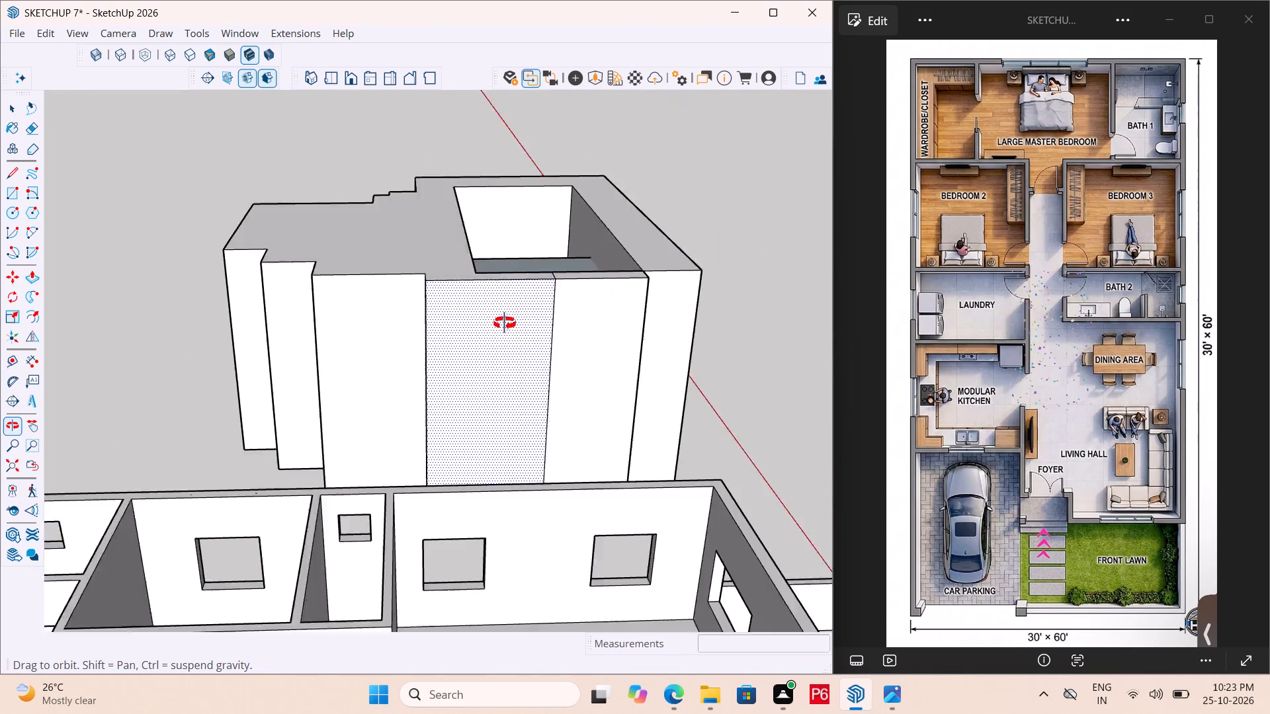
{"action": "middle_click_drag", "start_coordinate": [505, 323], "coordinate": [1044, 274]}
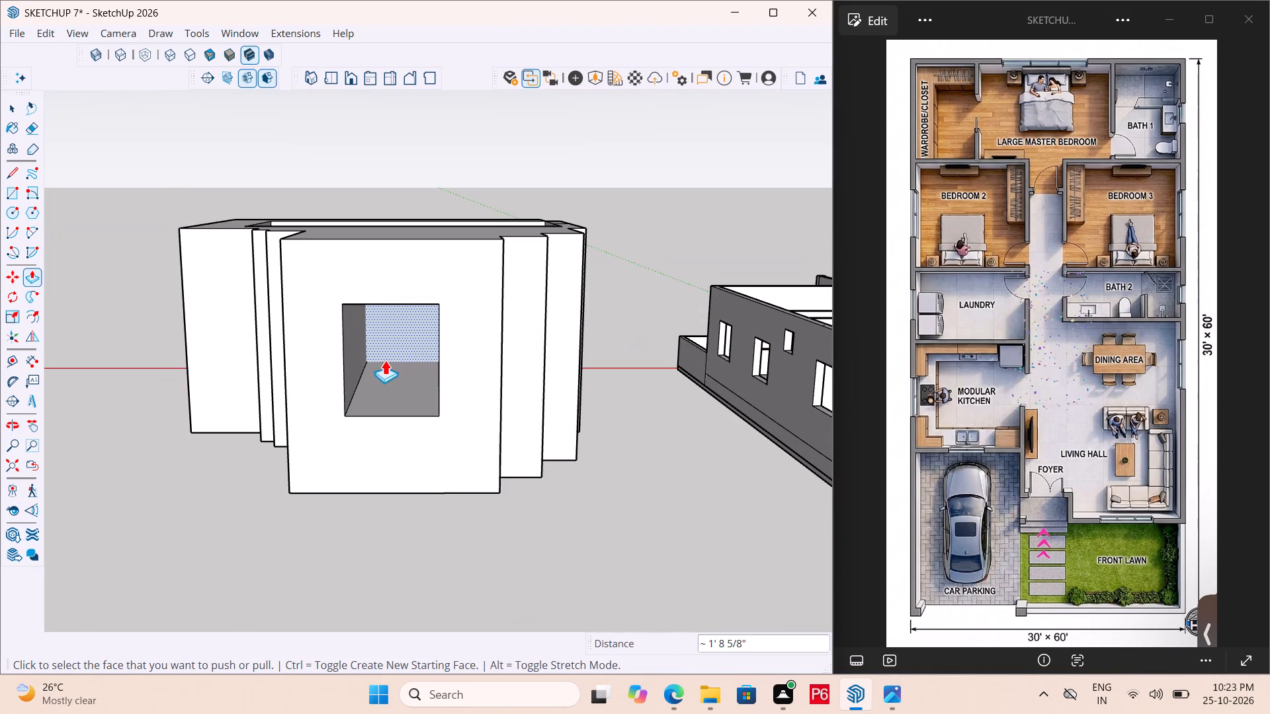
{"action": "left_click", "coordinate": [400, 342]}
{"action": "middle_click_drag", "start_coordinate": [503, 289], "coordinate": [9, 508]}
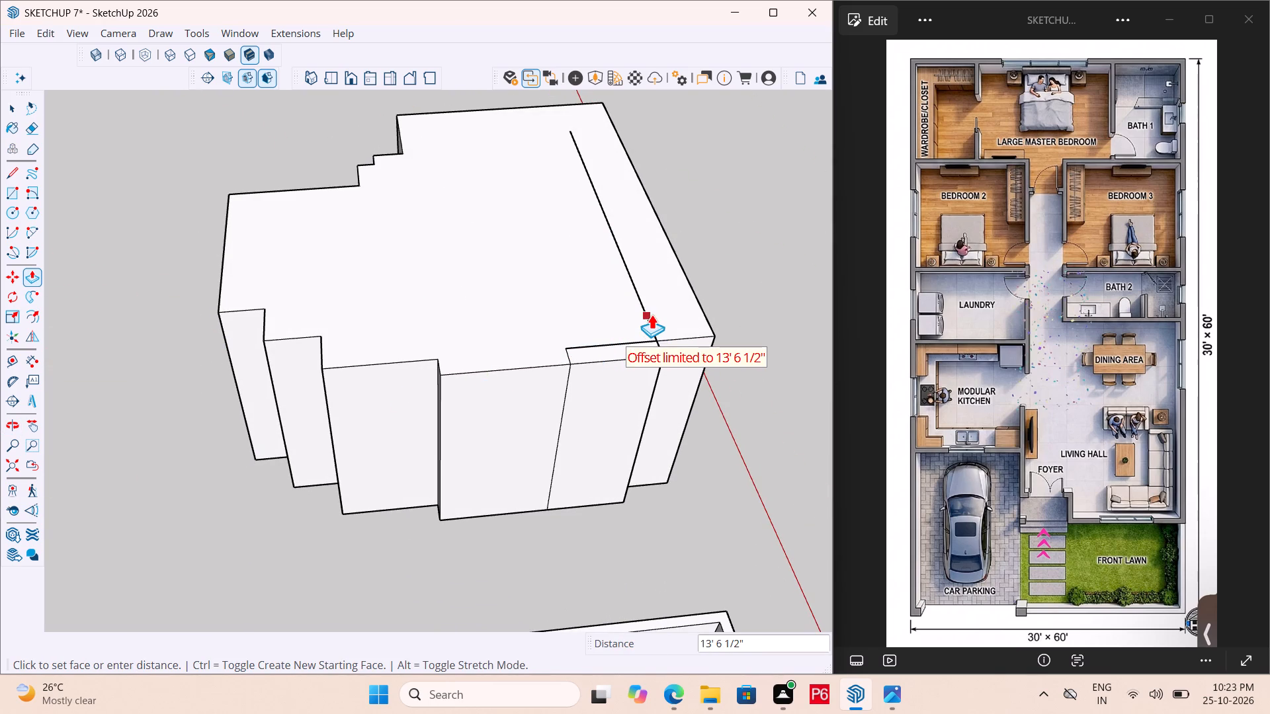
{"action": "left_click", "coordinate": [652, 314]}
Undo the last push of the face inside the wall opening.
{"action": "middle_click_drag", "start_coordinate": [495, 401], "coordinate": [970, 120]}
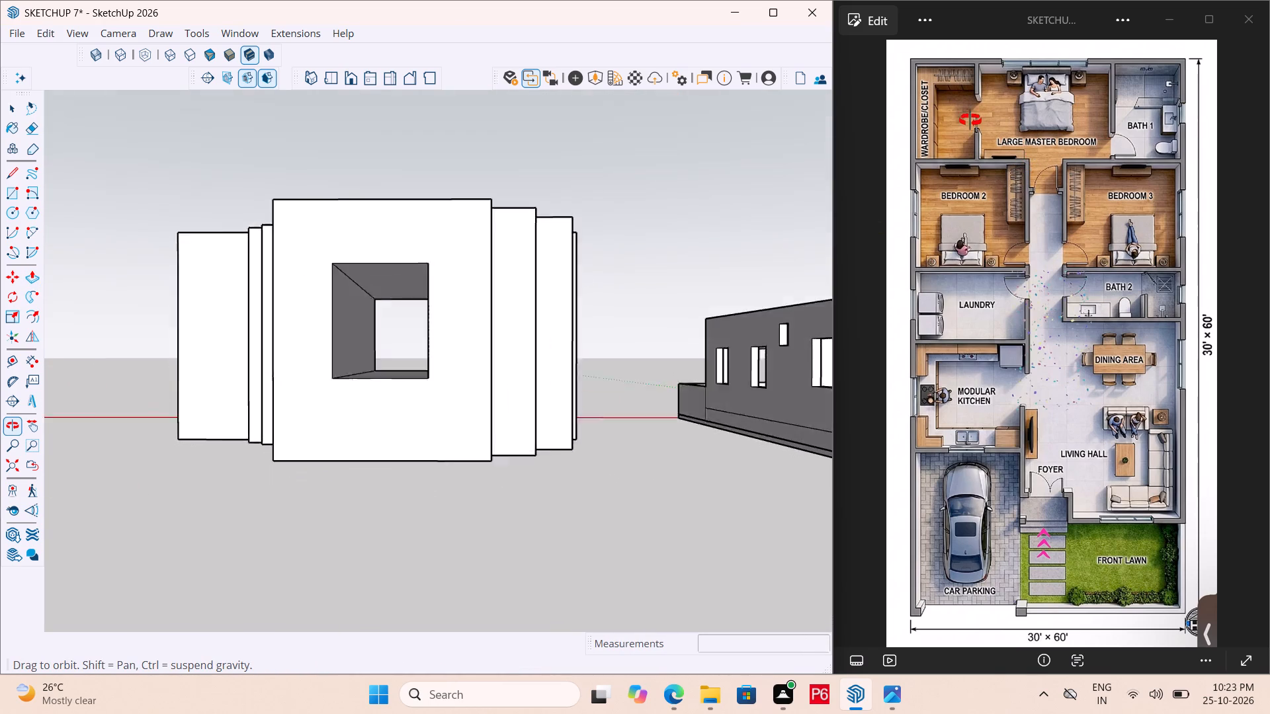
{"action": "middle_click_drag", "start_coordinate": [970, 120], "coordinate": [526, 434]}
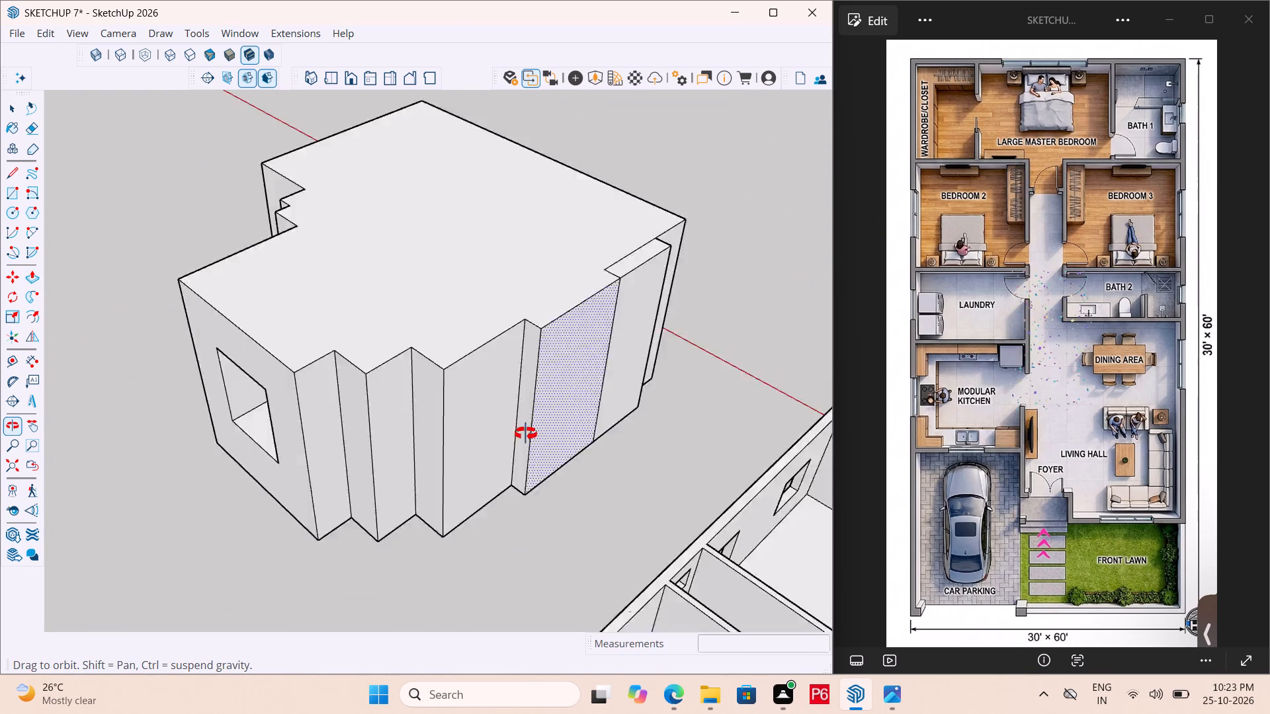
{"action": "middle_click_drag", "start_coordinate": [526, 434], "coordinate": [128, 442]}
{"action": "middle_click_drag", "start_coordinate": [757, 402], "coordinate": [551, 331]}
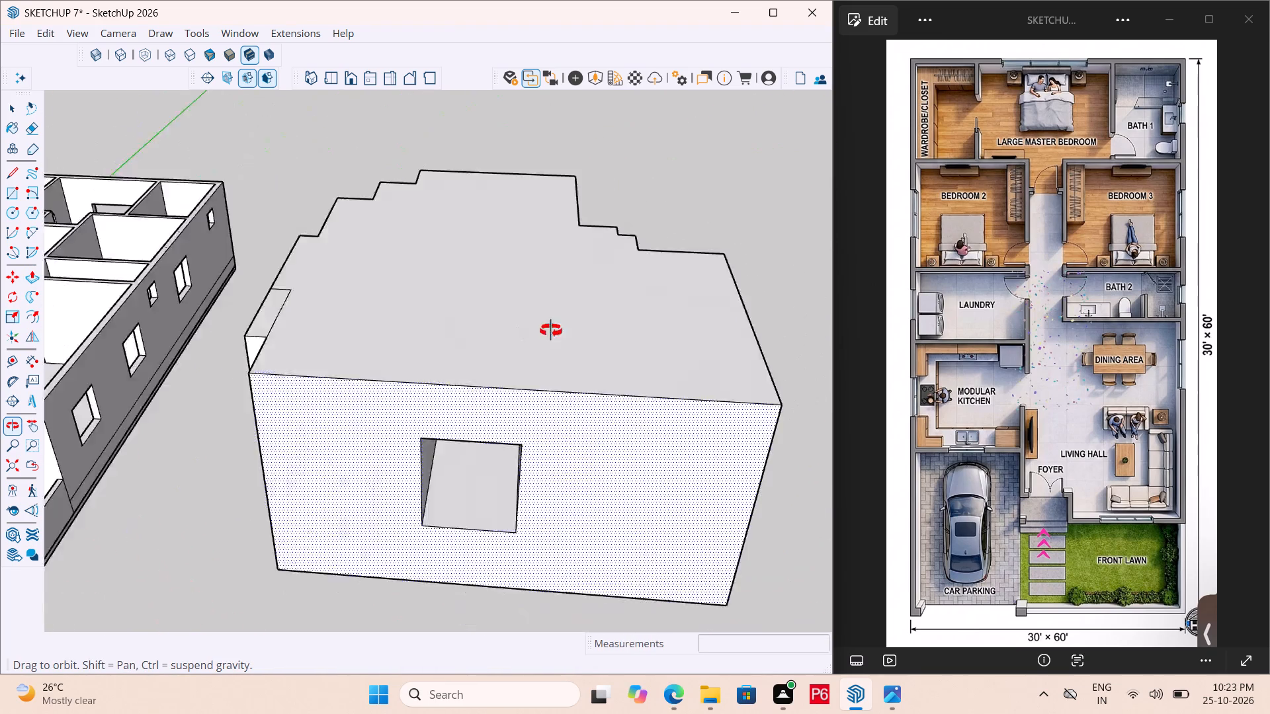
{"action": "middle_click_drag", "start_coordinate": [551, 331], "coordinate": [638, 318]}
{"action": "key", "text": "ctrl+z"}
Undo the side-wall pull, the top opening and its enlargement, the end-wall openings and the flush pull of the set-back end face.
{"action": "middle_click_drag", "start_coordinate": [523, 410], "coordinate": [837, 365]}
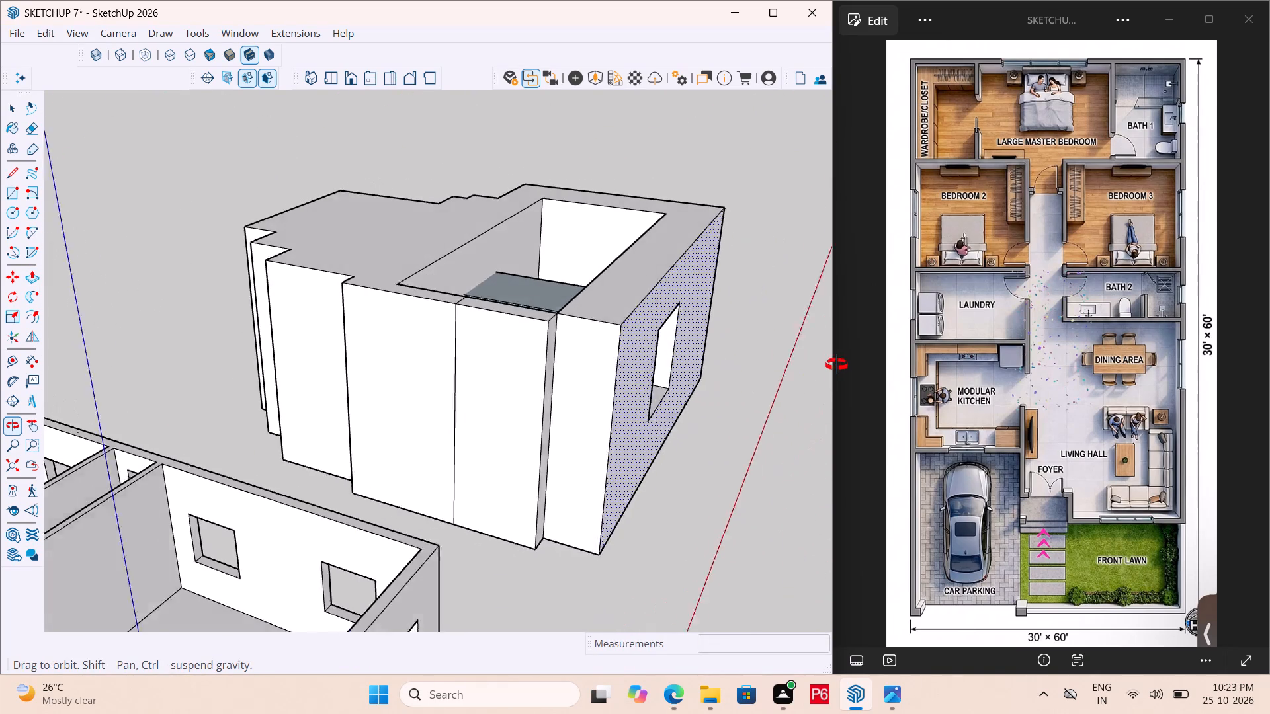
{"action": "middle_click_drag", "start_coordinate": [837, 365], "coordinate": [552, 664]}
{"action": "middle_click_drag", "start_coordinate": [631, 481], "coordinate": [523, 328]}
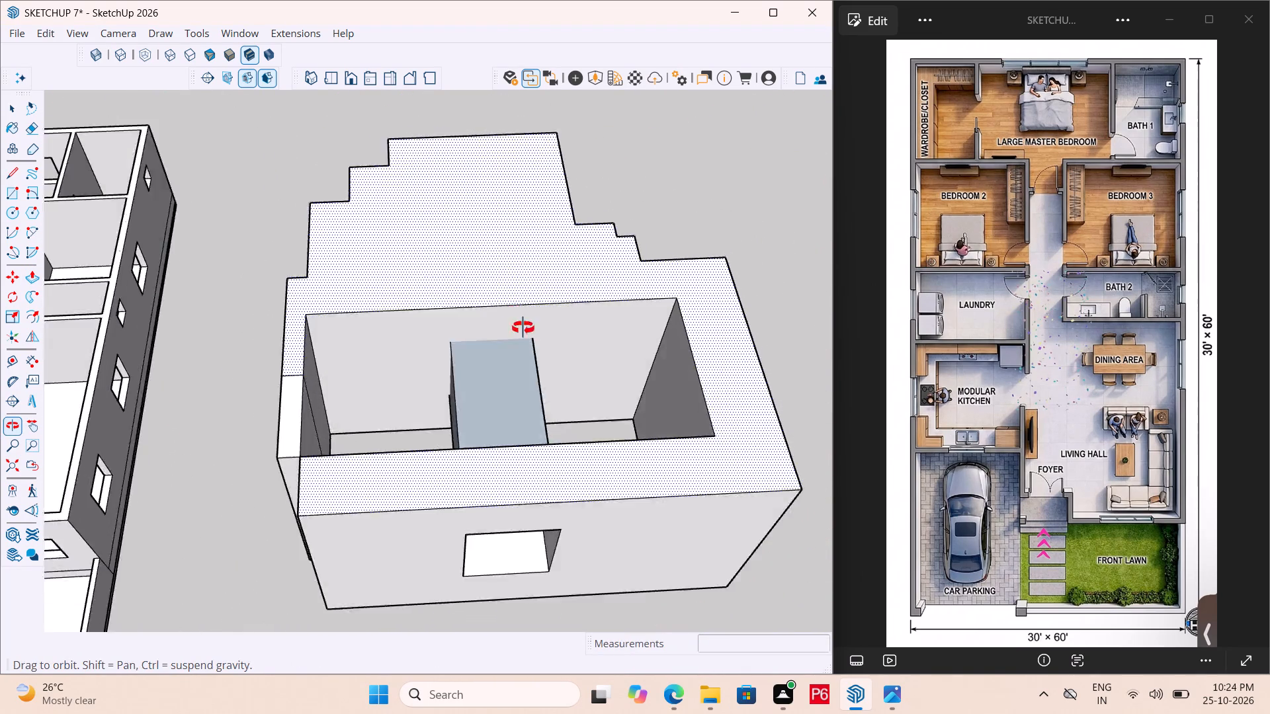
{"action": "middle_click_drag", "start_coordinate": [523, 328], "coordinate": [491, 243]}
{"action": "key", "text": "ctrl+z"}
{"action": "key", "text": "z"}
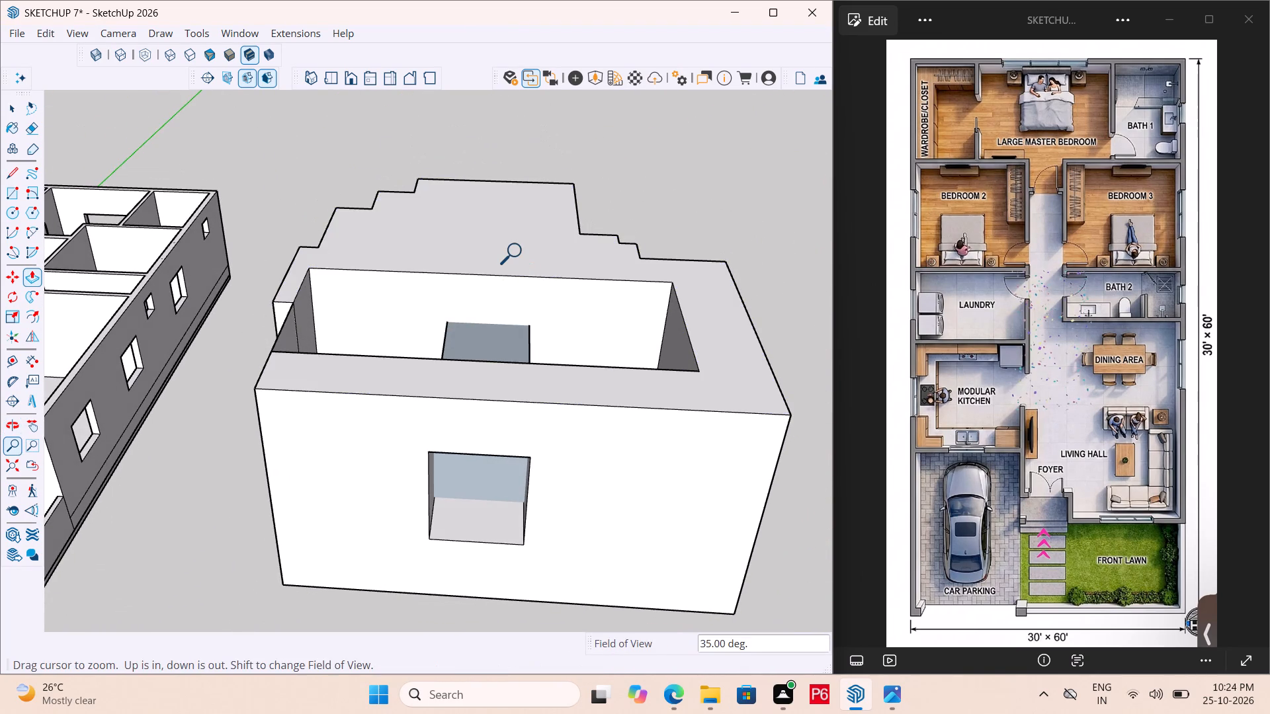
{"action": "key", "text": "ctrl+z"}
{"action": "key", "text": "ctrl+z"}
{"action": "key", "text": "ctrl+z"}
{"action": "key", "text": "ctrl+z"}
{"action": "key", "text": "ctrl+z"}
{"action": "key", "text": "ctrl+z"}
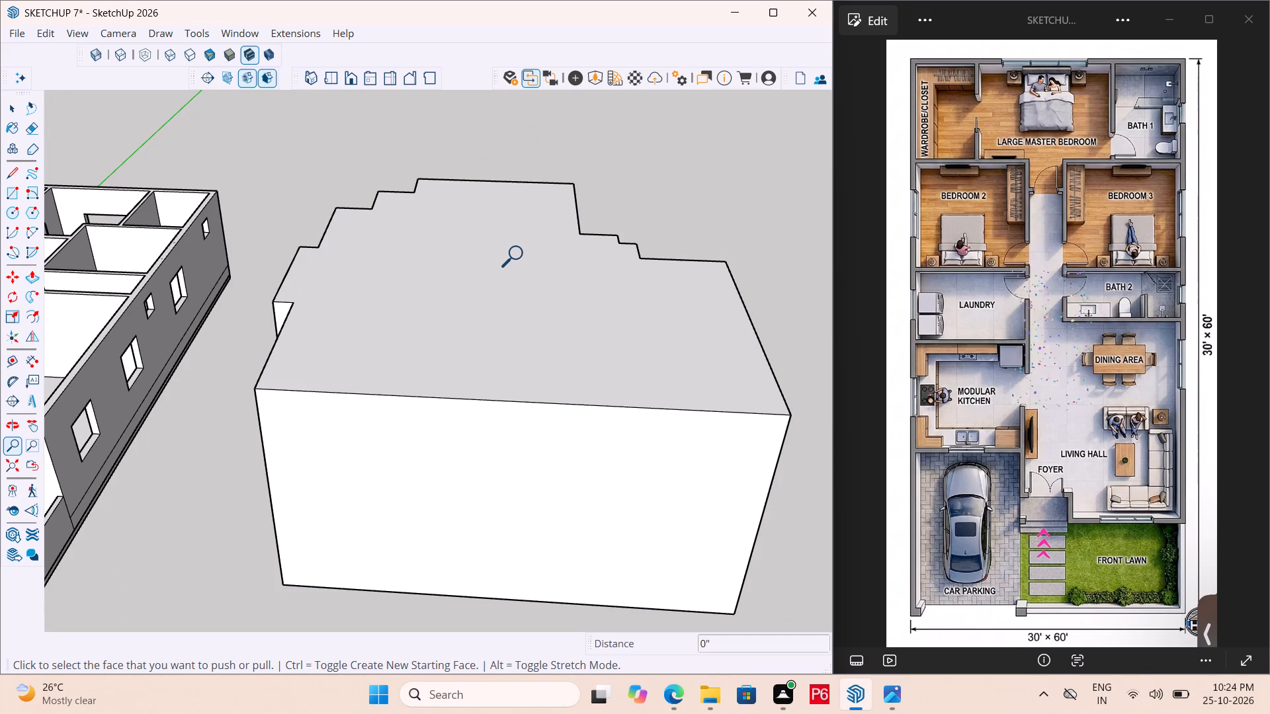
{"action": "key", "text": "ctrl+z"}
{"action": "key", "text": "ctrl+z"}
{"action": "key", "text": "ctrl+z"}
{"action": "key", "text": "ctrl+z"}
{"action": "key", "text": "ctrl+z"}
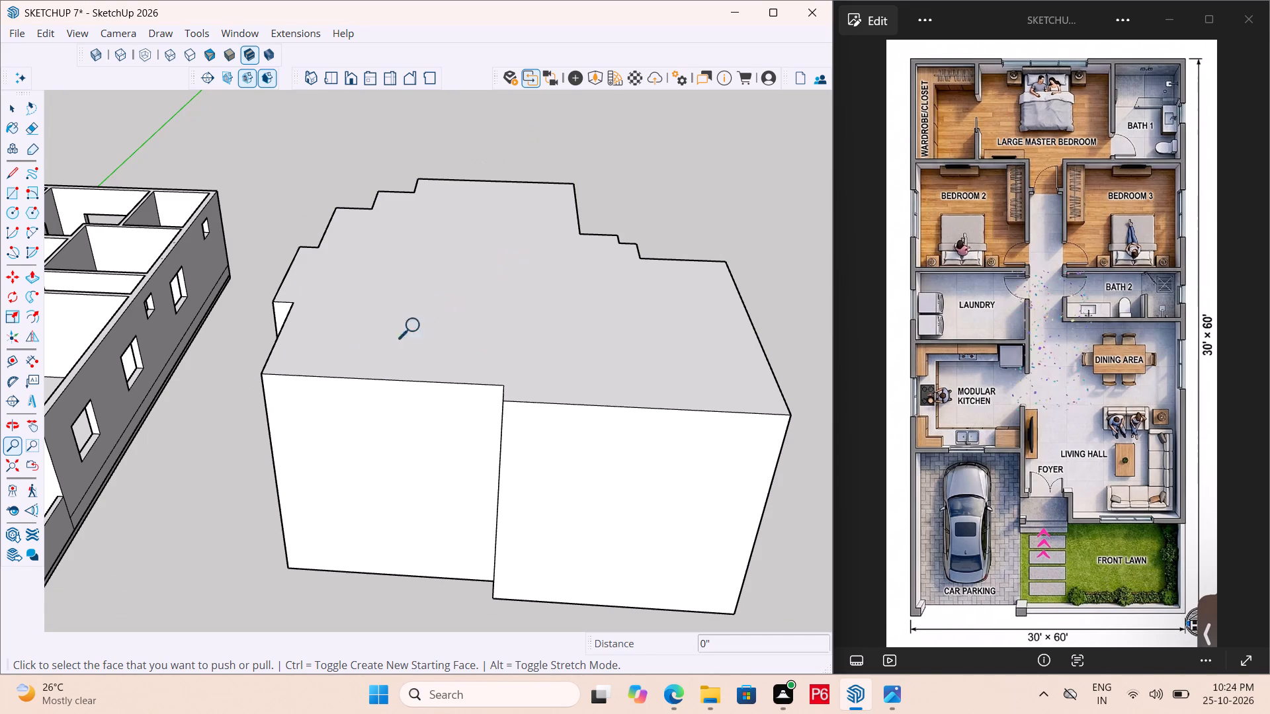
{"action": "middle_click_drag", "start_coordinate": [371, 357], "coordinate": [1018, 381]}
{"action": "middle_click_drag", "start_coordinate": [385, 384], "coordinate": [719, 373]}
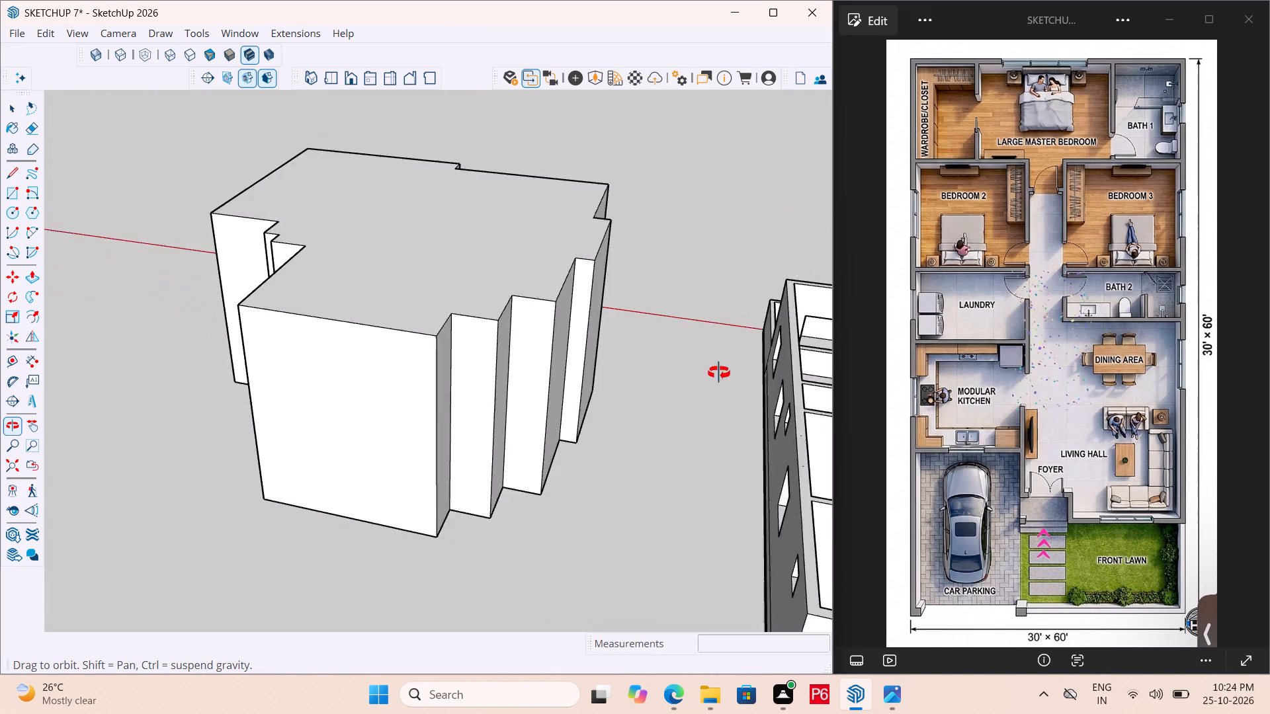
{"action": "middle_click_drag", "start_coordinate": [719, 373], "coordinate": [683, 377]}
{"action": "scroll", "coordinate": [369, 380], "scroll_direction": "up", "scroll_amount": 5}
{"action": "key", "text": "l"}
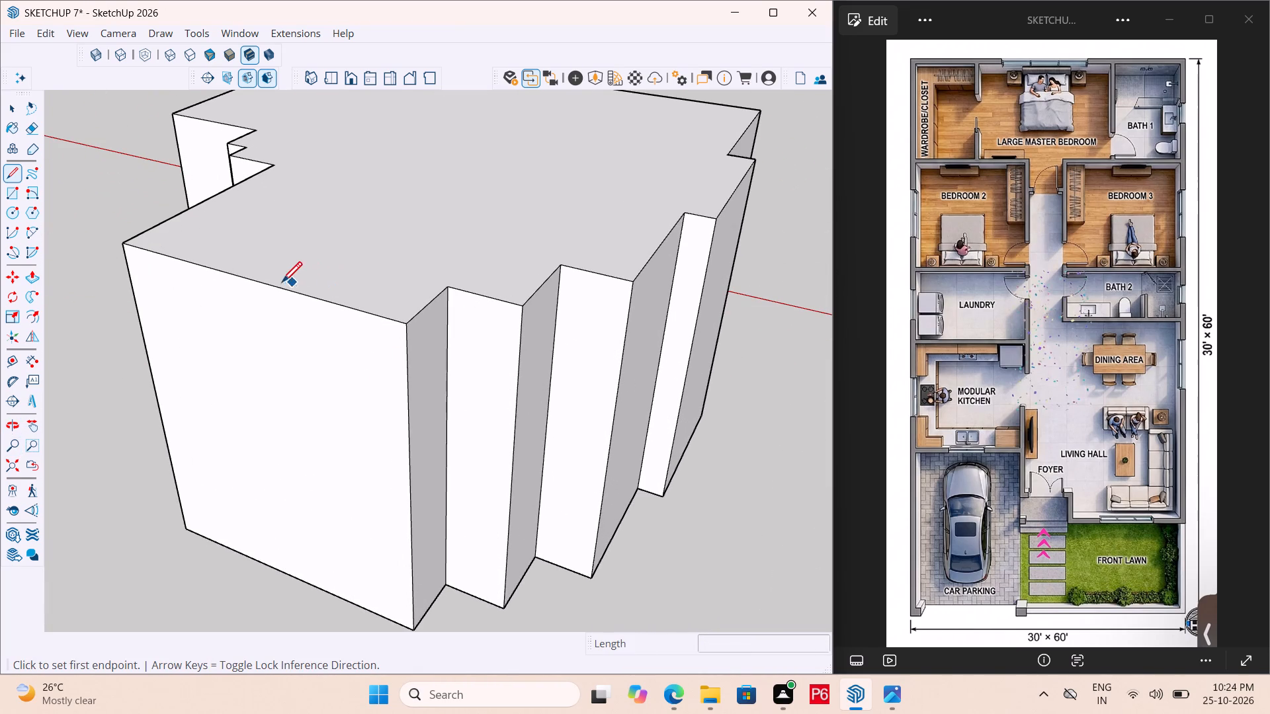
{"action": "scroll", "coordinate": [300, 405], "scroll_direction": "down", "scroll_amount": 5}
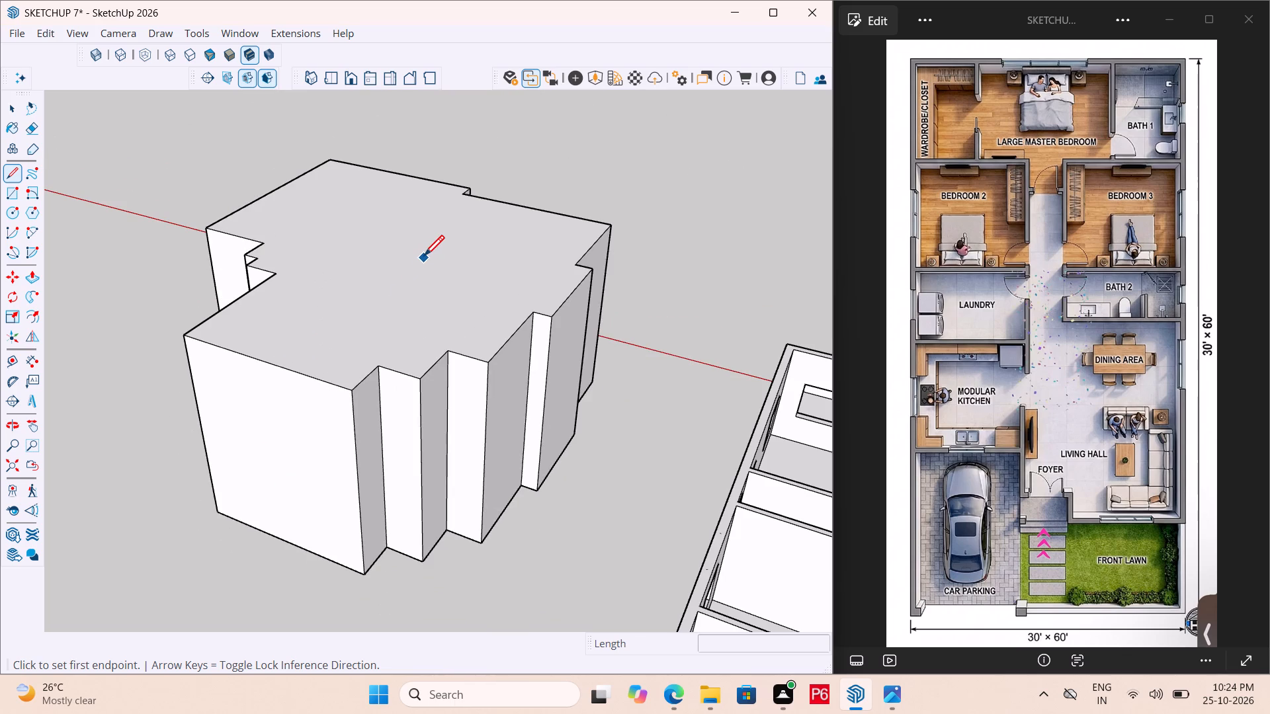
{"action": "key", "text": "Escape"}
Save the model.
{"action": "key", "text": "ctrl+s"}
{"action": "key", "text": "ctrl+s"}
{"action": "key", "text": "ctrl+s"}
{"action": "key", "text": "ctrl+s"}
{"action": "key", "text": "ctrl+s"}
Draw a circle with a radius of about 10' 3 5/8" in the middle of the block's top face.
{"action": "scroll", "coordinate": [474, 338], "scroll_direction": "down", "scroll_amount": 2}
{"action": "middle_click_drag", "start_coordinate": [466, 355], "coordinate": [311, 467]}
{"action": "scroll", "coordinate": [360, 434], "scroll_direction": "down", "scroll_amount": 1}
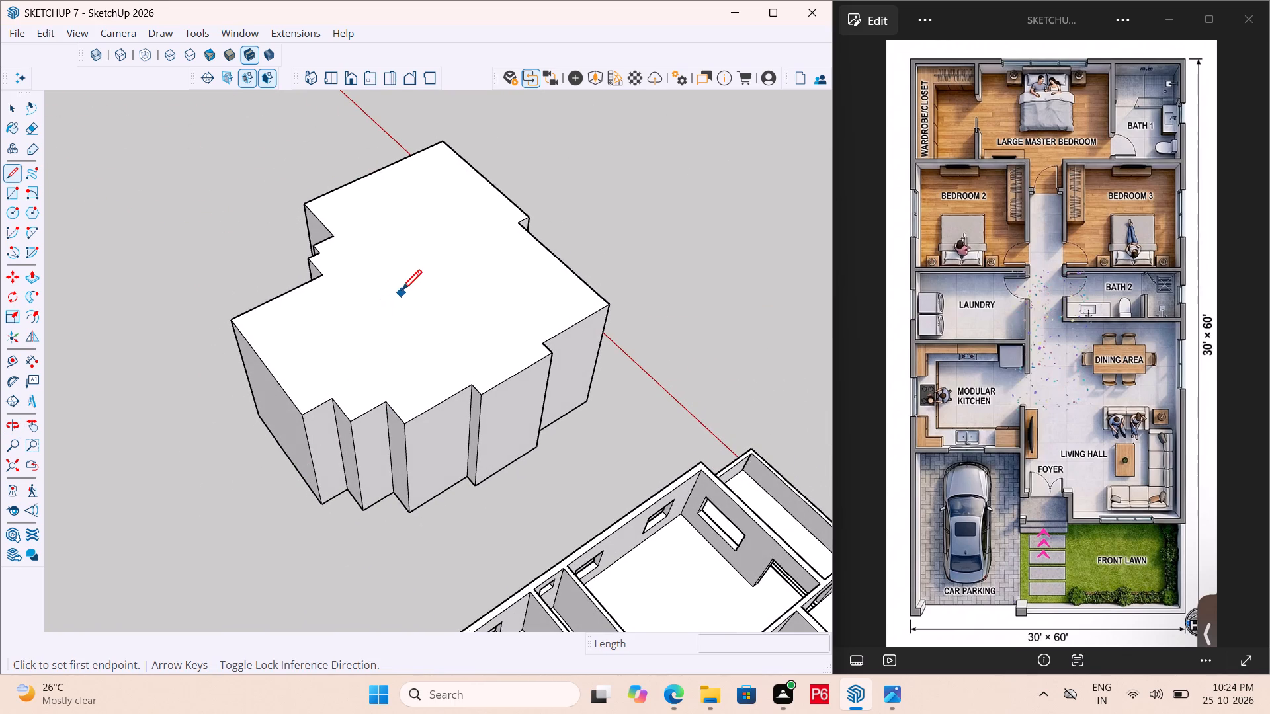
{"action": "key", "text": "c"}
{"action": "left_click", "coordinate": [431, 286]}
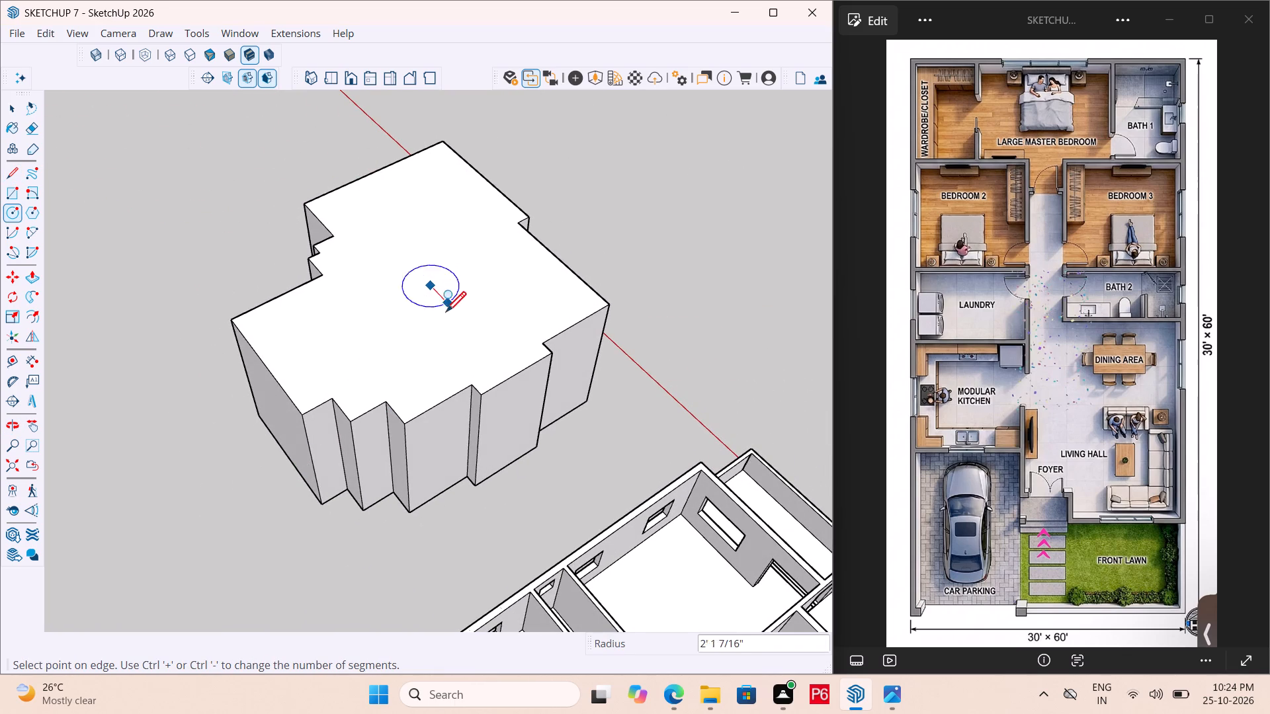
{"action": "left_click", "coordinate": [473, 347]}
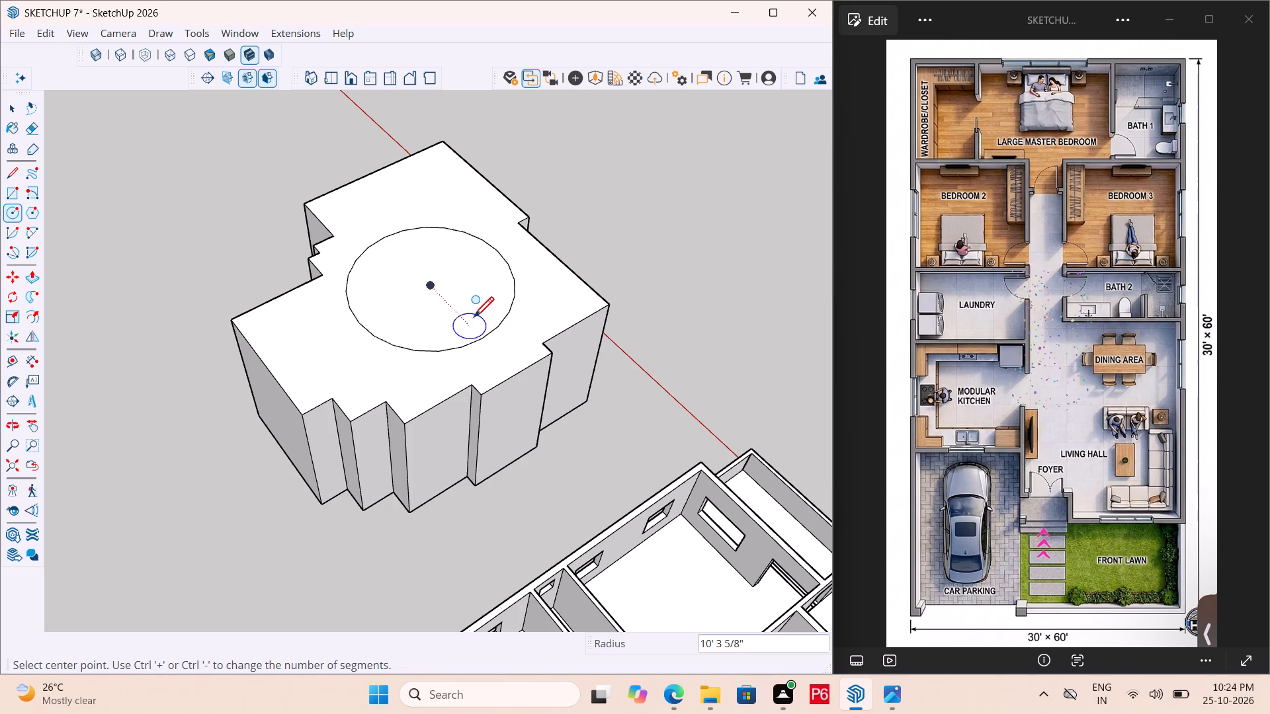
Push the circular face down 20' to cut a round opening through the block's full height.
{"action": "key", "text": "p"}
{"action": "left_click", "coordinate": [468, 287]}
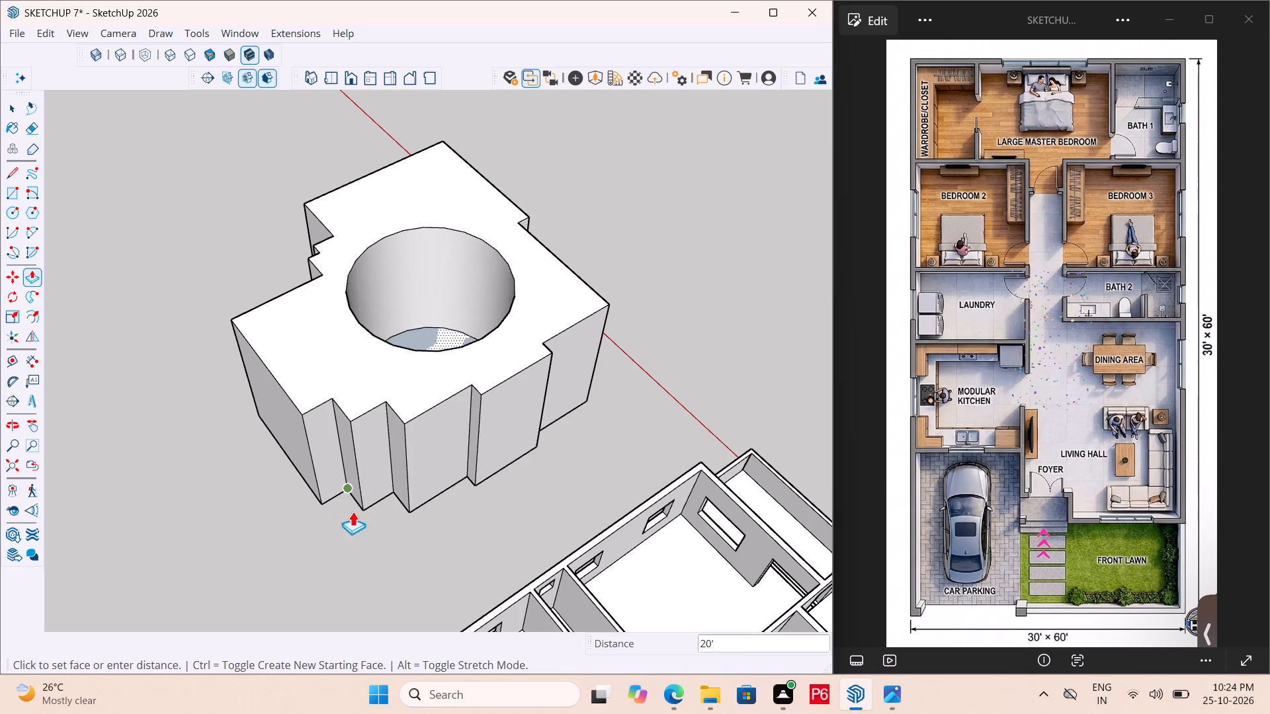
{"action": "left_click", "coordinate": [375, 498]}
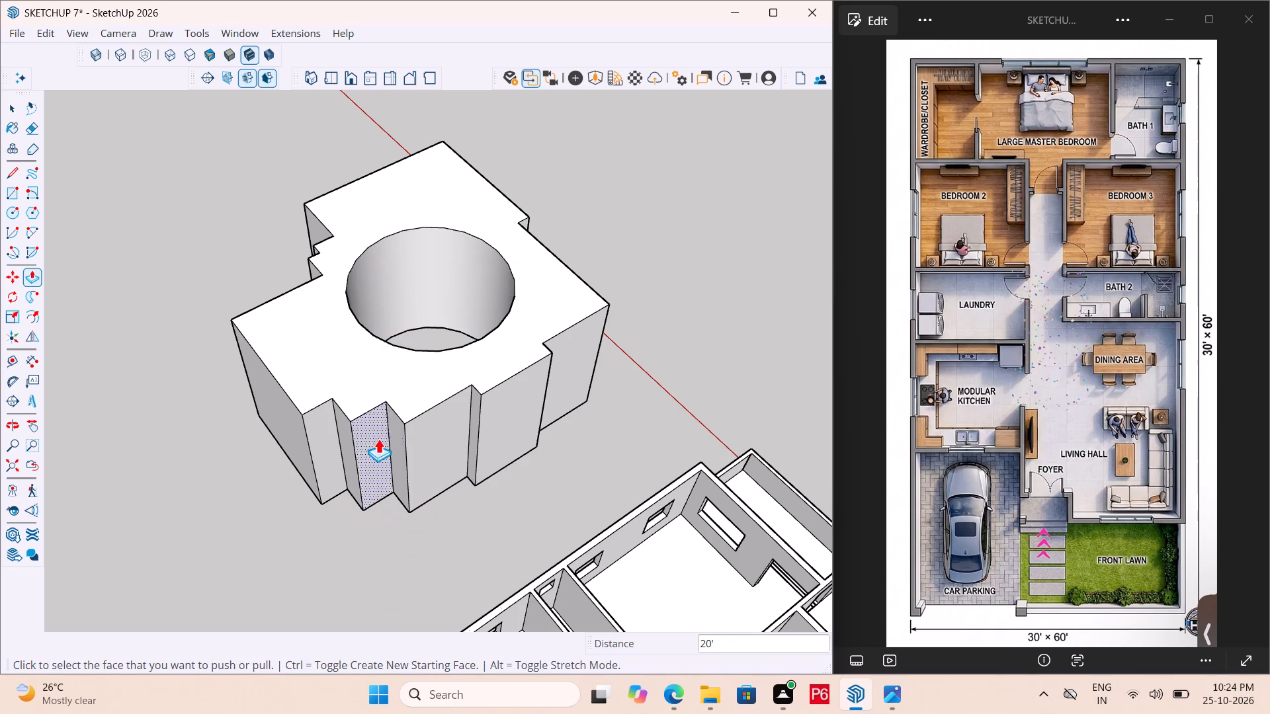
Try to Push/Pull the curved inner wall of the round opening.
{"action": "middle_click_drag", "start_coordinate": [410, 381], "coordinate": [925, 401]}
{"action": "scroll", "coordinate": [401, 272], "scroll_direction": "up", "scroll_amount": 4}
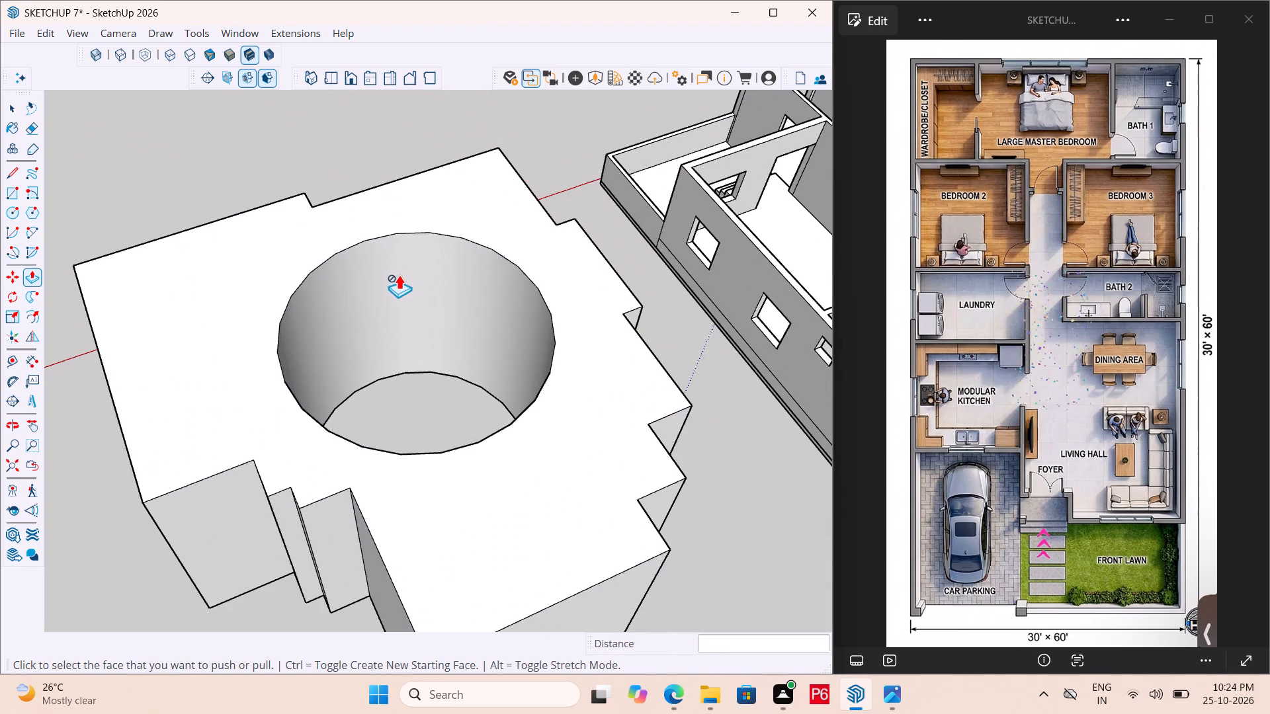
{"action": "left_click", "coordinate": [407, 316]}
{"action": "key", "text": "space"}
Save the model.
{"action": "key", "text": "ctrl+s"}
{"action": "key", "text": "ctrl+s"}
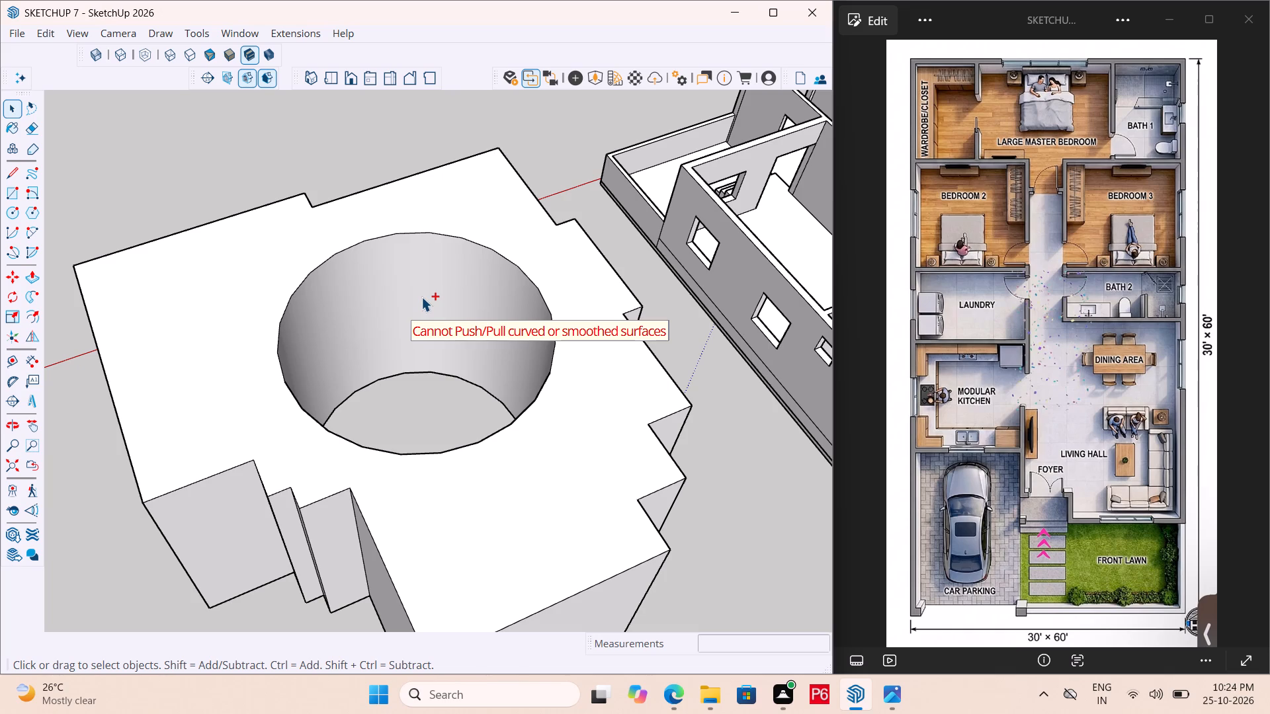
{"action": "key", "text": "ctrl+s"}
{"action": "key", "text": "ctrl+s"}
{"action": "key", "text": "ctrl+s"}
{"action": "key", "text": "ctrl+s"}
Draw a line about 20' 7" long across the bottom rim of the round opening to close it with a face.
{"action": "middle_click_drag", "start_coordinate": [318, 362], "coordinate": [409, 403]}
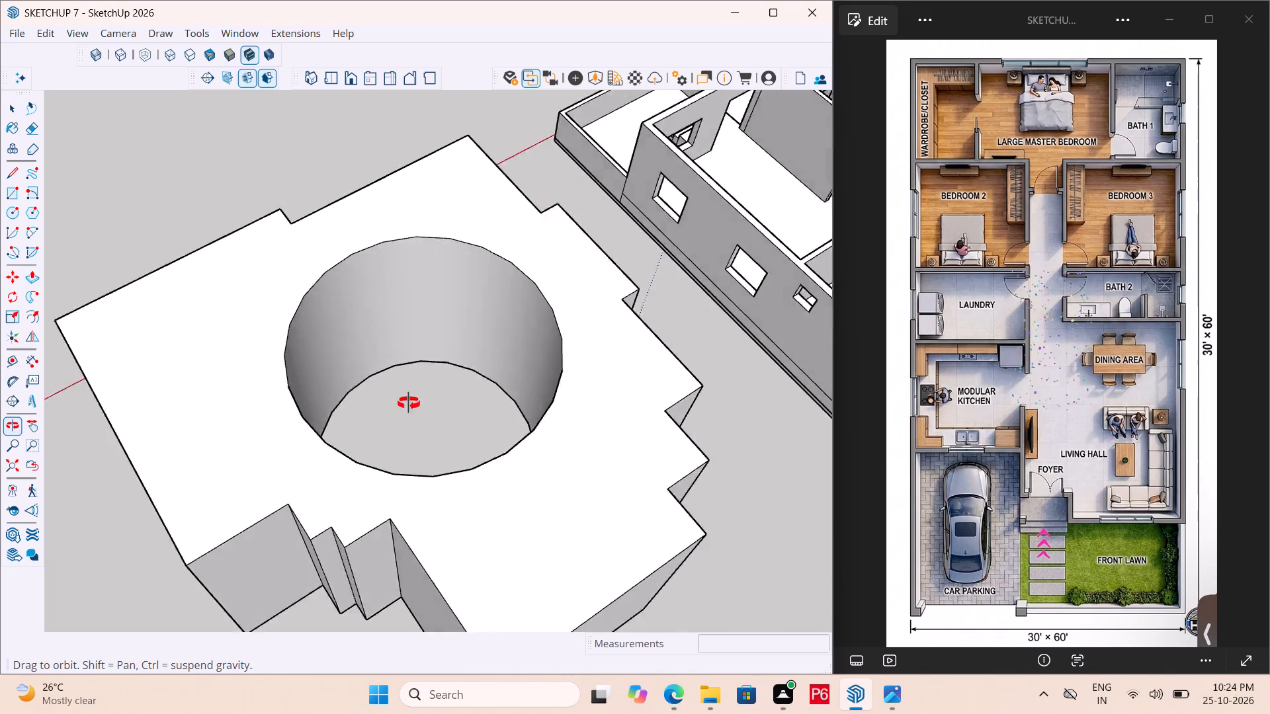
{"action": "middle_click_drag", "start_coordinate": [409, 403], "coordinate": [1040, 430]}
{"action": "middle_click_drag", "start_coordinate": [270, 342], "coordinate": [3, 350]}
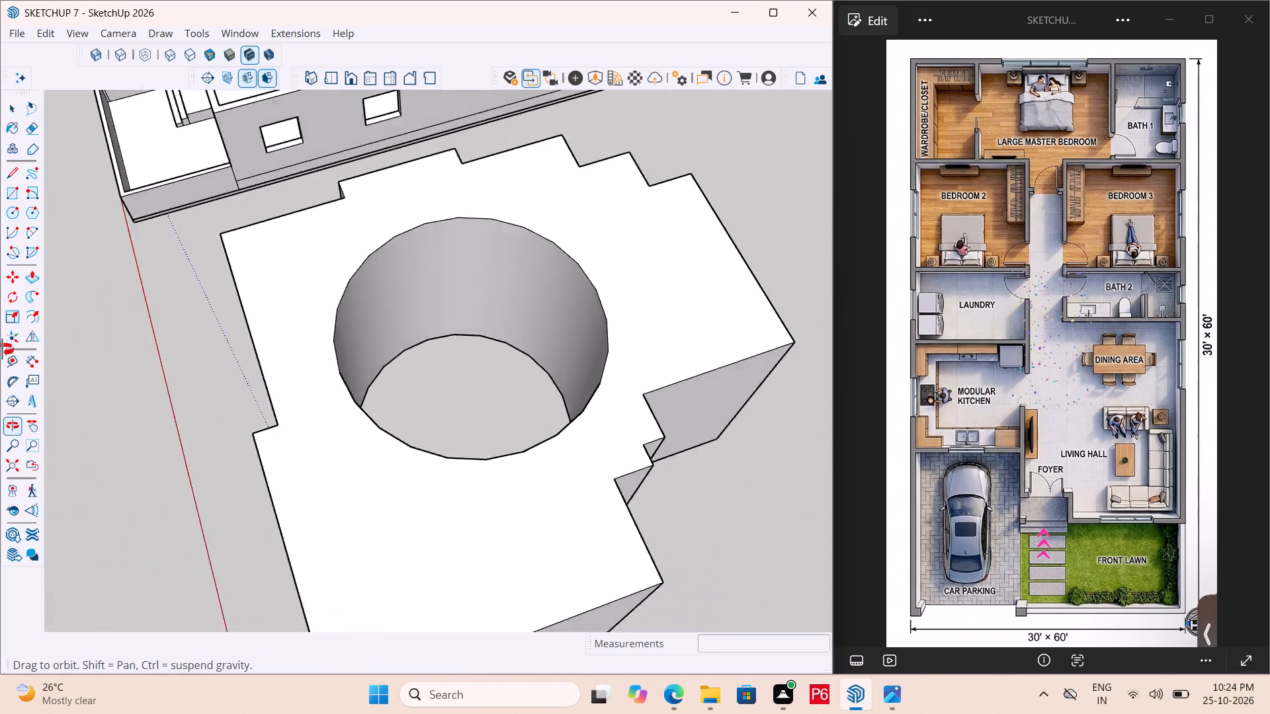
{"action": "middle_click_drag", "start_coordinate": [3, 350], "coordinate": [0, 354]}
{"action": "middle_click_drag", "start_coordinate": [478, 399], "coordinate": [376, 495]}
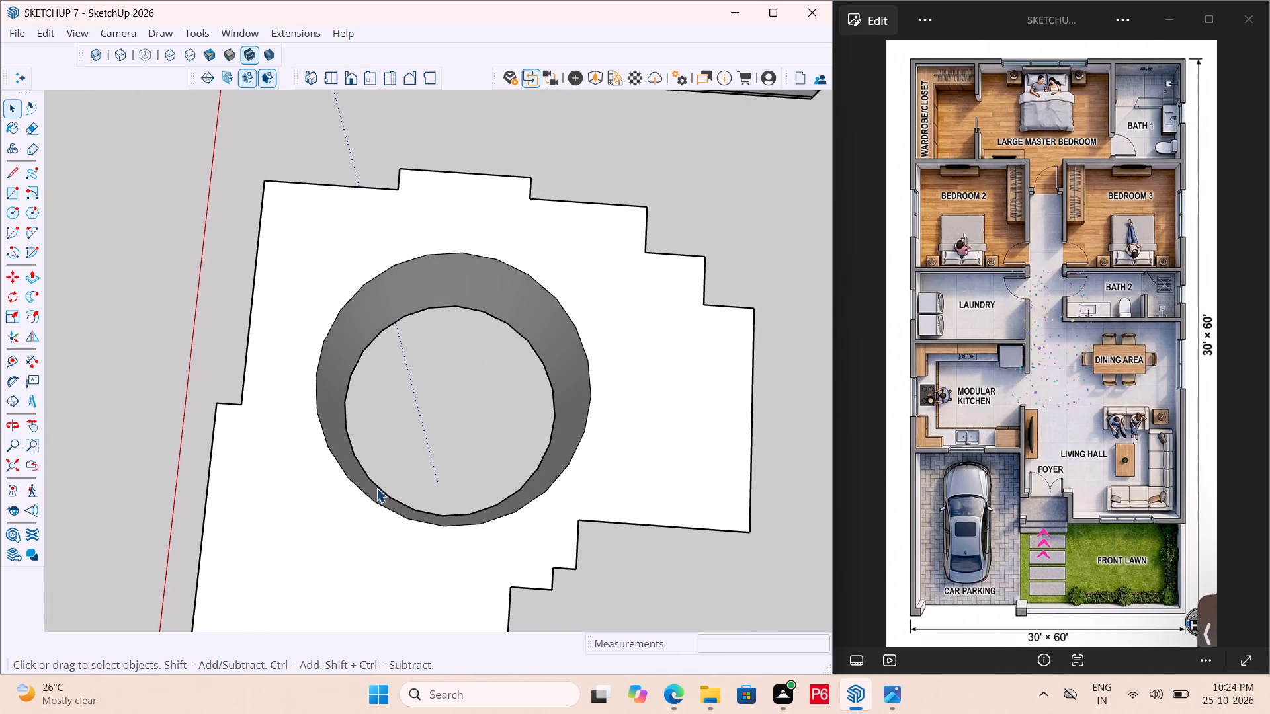
{"action": "key", "text": "l"}
{"action": "left_click", "coordinate": [408, 507]}
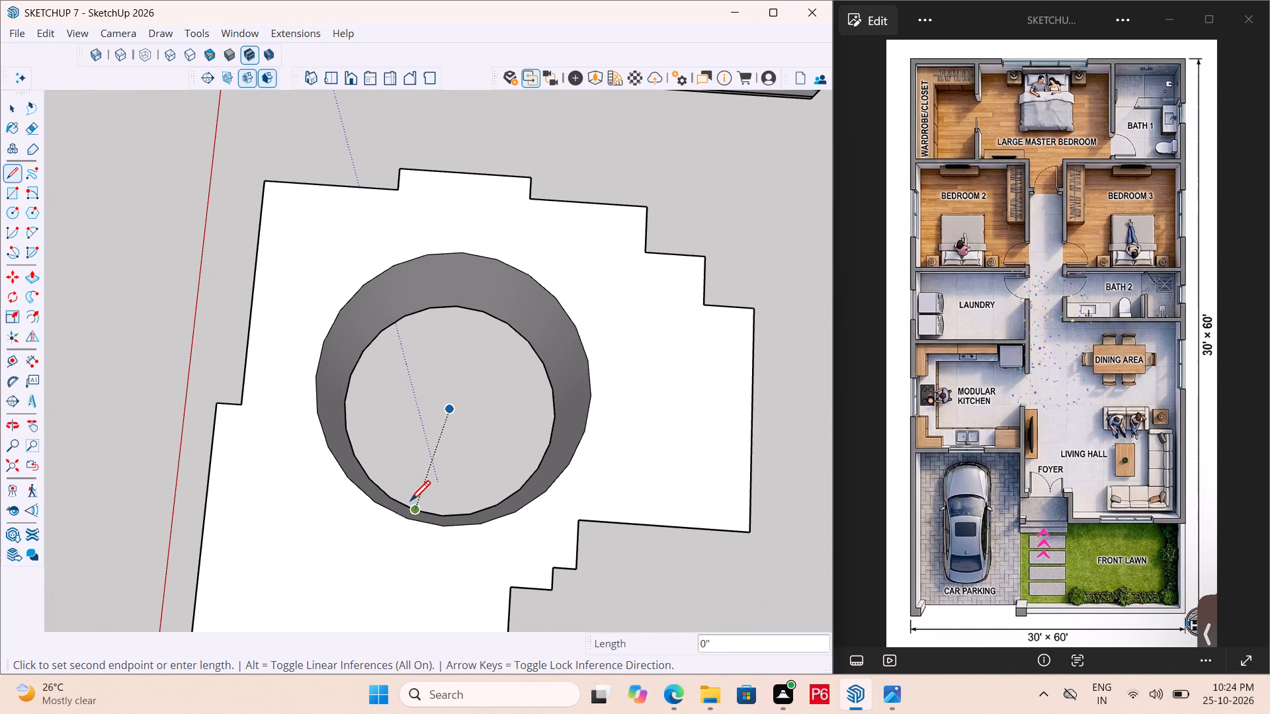
{"action": "left_click", "coordinate": [490, 309]}
{"action": "scroll", "coordinate": [412, 408], "scroll_direction": "down", "scroll_amount": 1}
{"action": "middle_click_drag", "start_coordinate": [412, 408], "coordinate": [215, 334]}
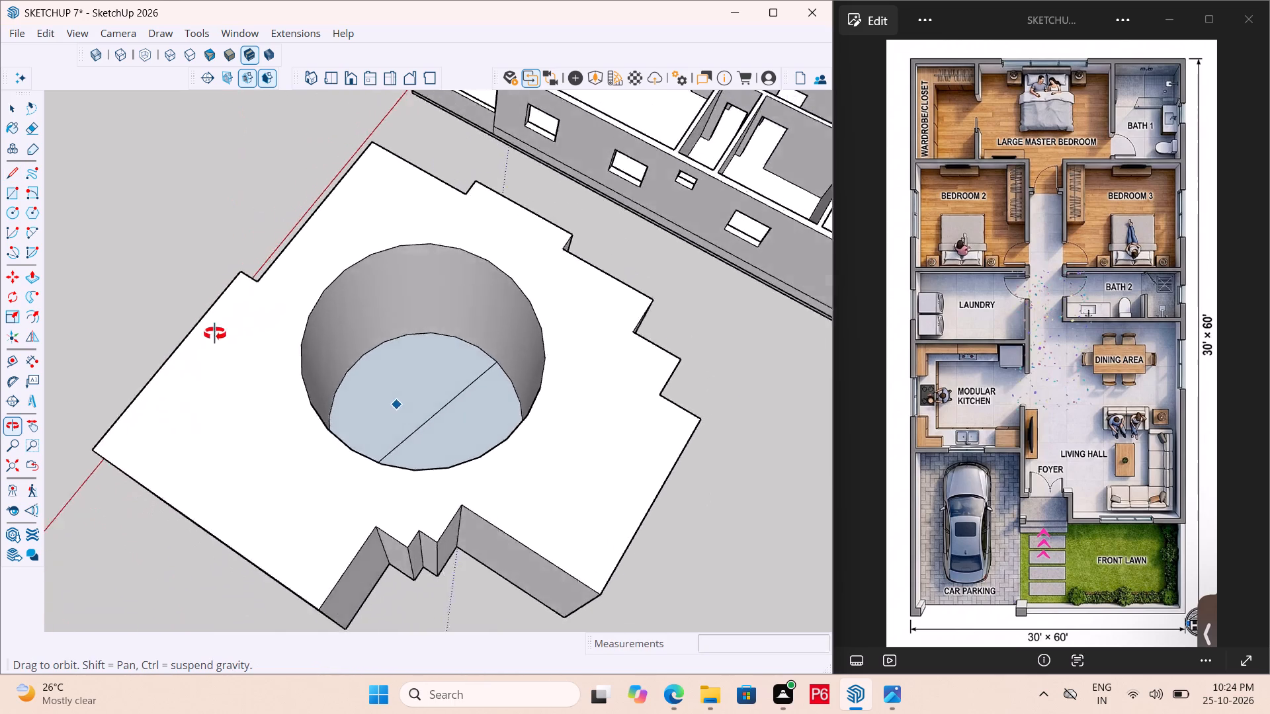
Erase the line crossing the circular face at the bottom of the round opening.
{"action": "middle_click_drag", "start_coordinate": [215, 334], "coordinate": [195, 391]}
{"action": "key", "text": "e"}
{"action": "left_click_drag", "start_coordinate": [441, 404], "coordinate": [439, 393]}
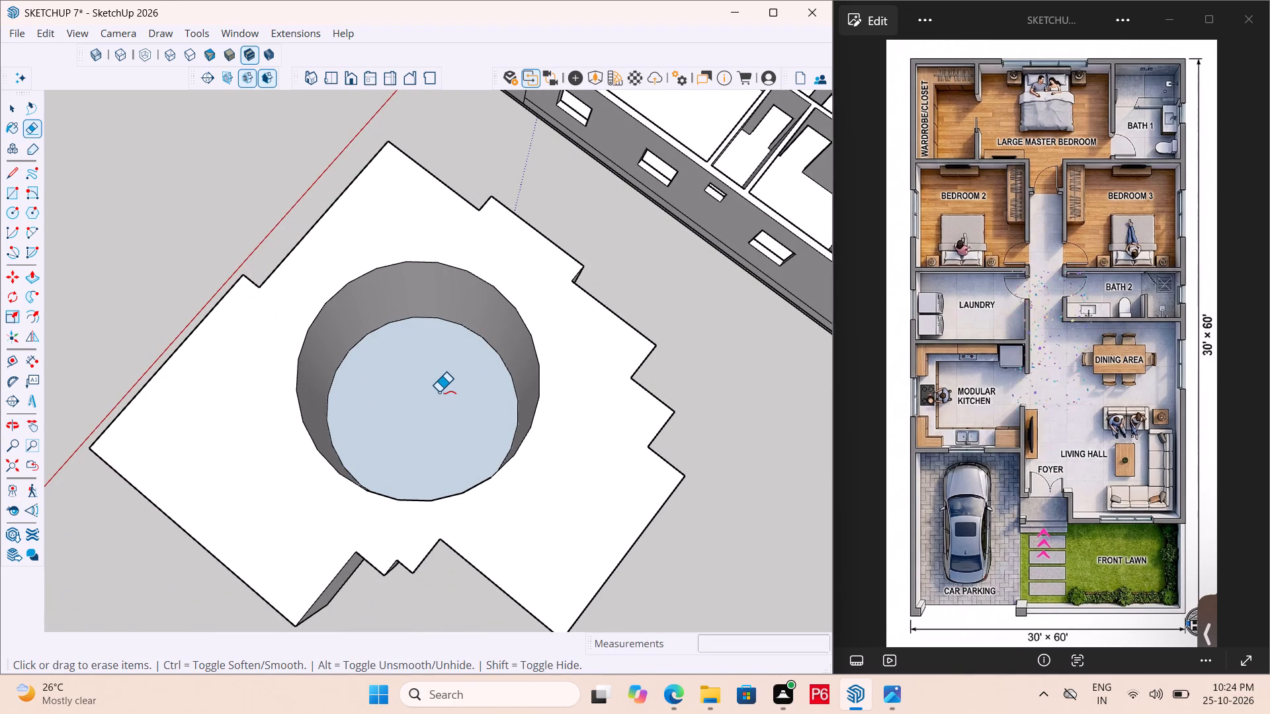
Save the model.
{"action": "key", "text": "ctrl+s"}
{"action": "key", "text": "ctrl+s"}
{"action": "key", "text": "ctrl+s"}
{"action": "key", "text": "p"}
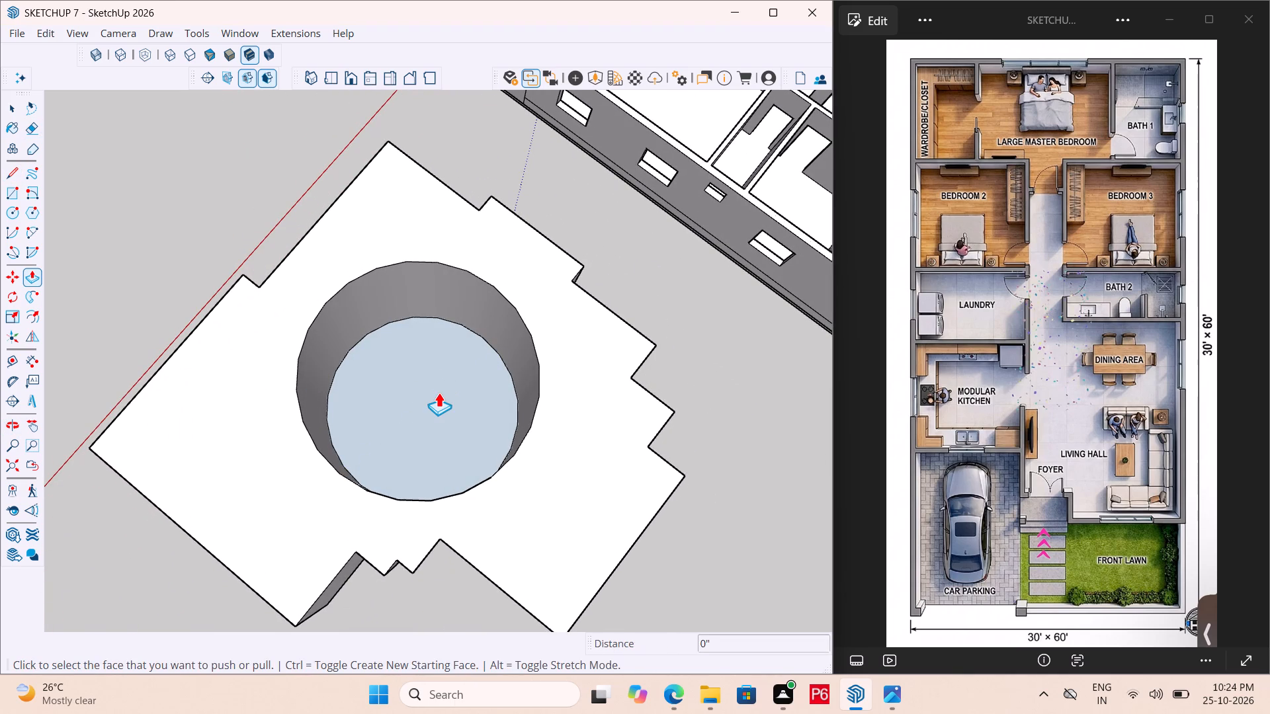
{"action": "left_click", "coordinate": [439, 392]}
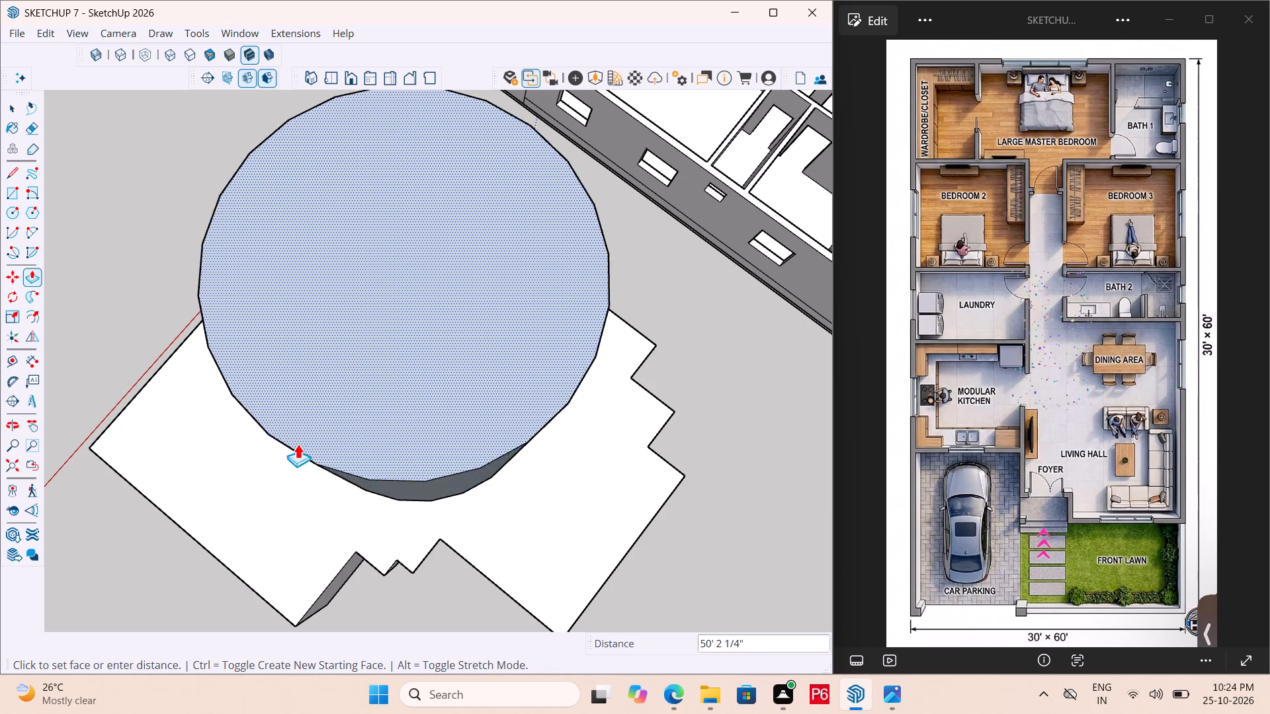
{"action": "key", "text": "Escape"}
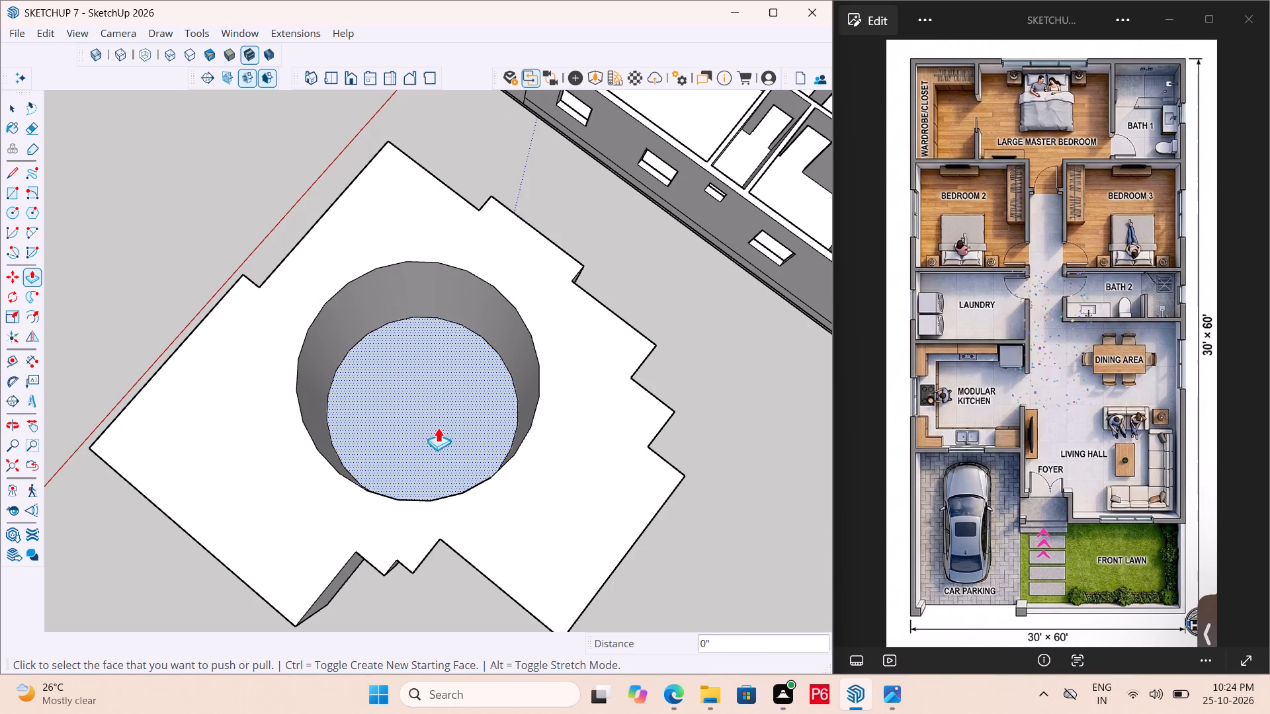
Group the circular bottom face together with its bounding edges and open the group for editing.
{"action": "key", "text": "space"}
{"action": "double_click", "coordinate": [451, 408]}
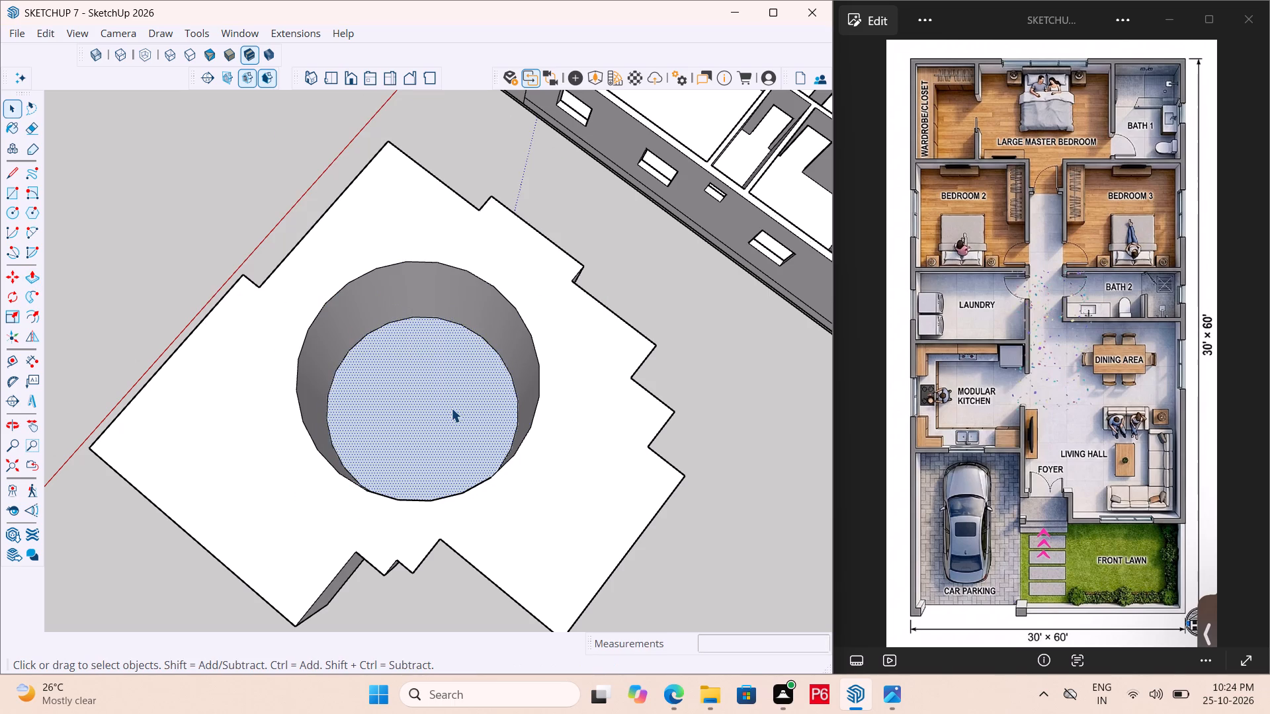
{"action": "right_click", "coordinate": [441, 405]}
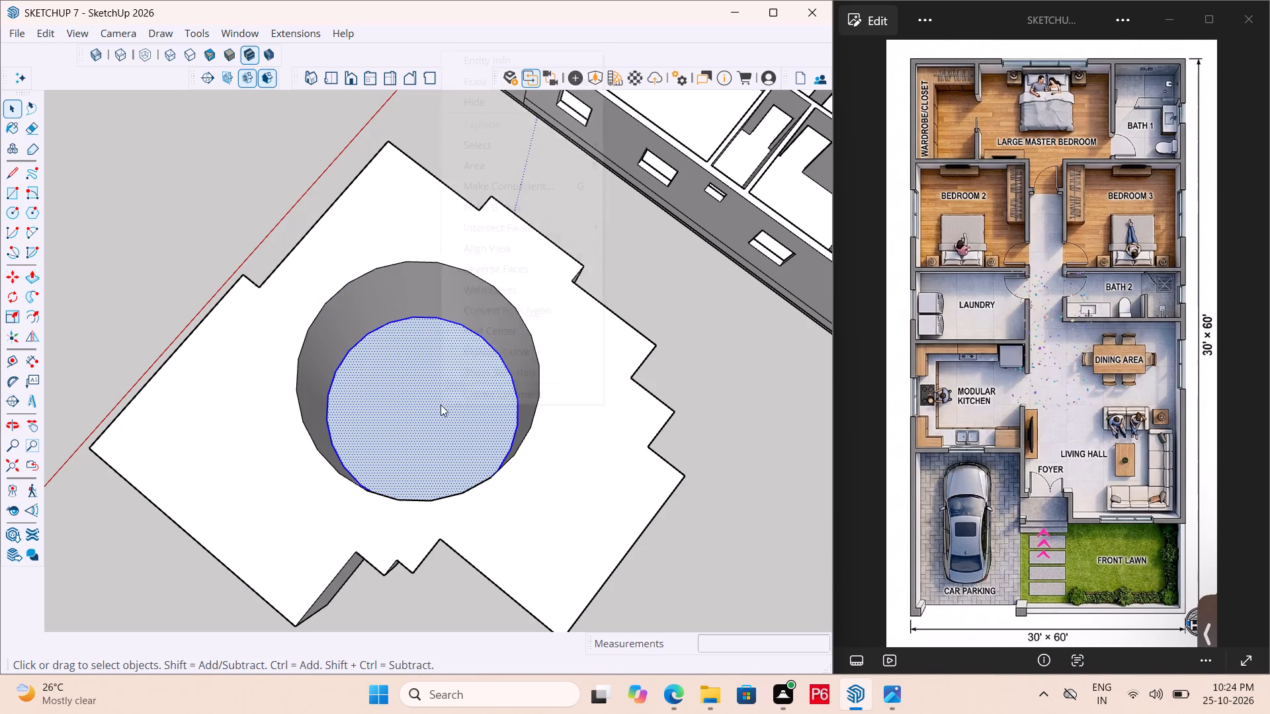
{"action": "left_click", "coordinate": [339, 330]}
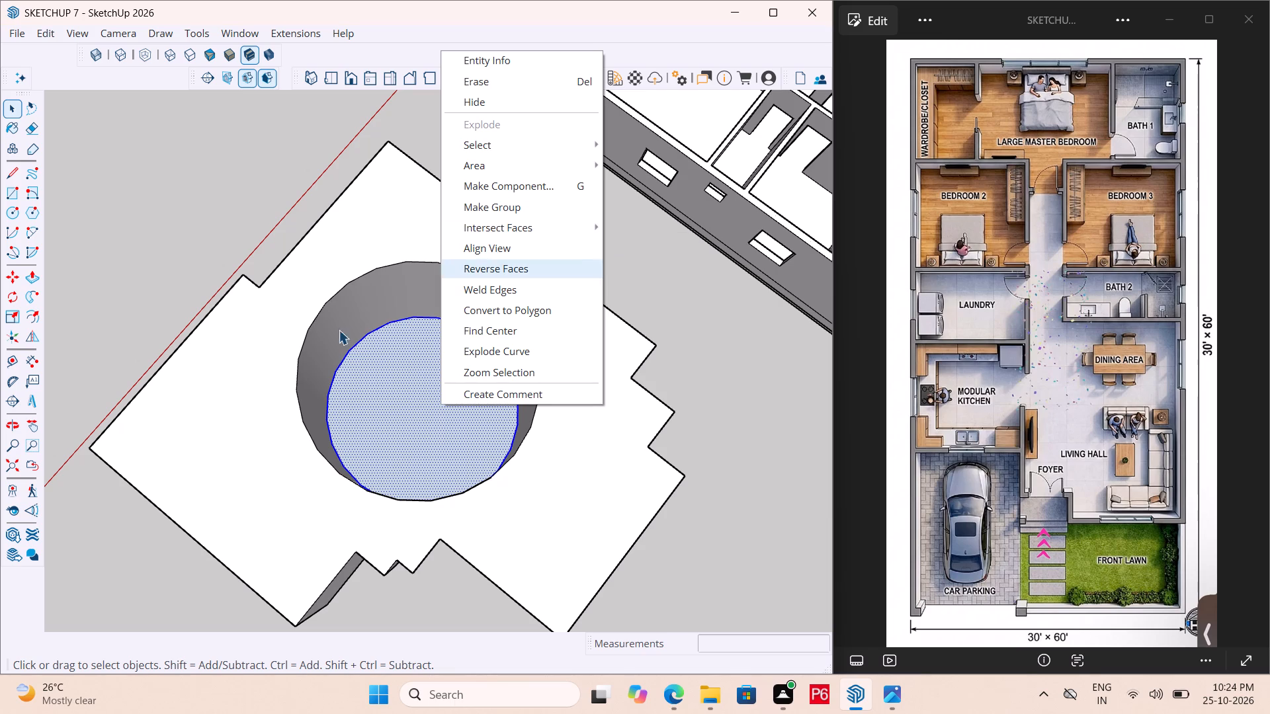
{"action": "double_click", "coordinate": [435, 385]}
{"action": "right_click", "coordinate": [435, 385]}
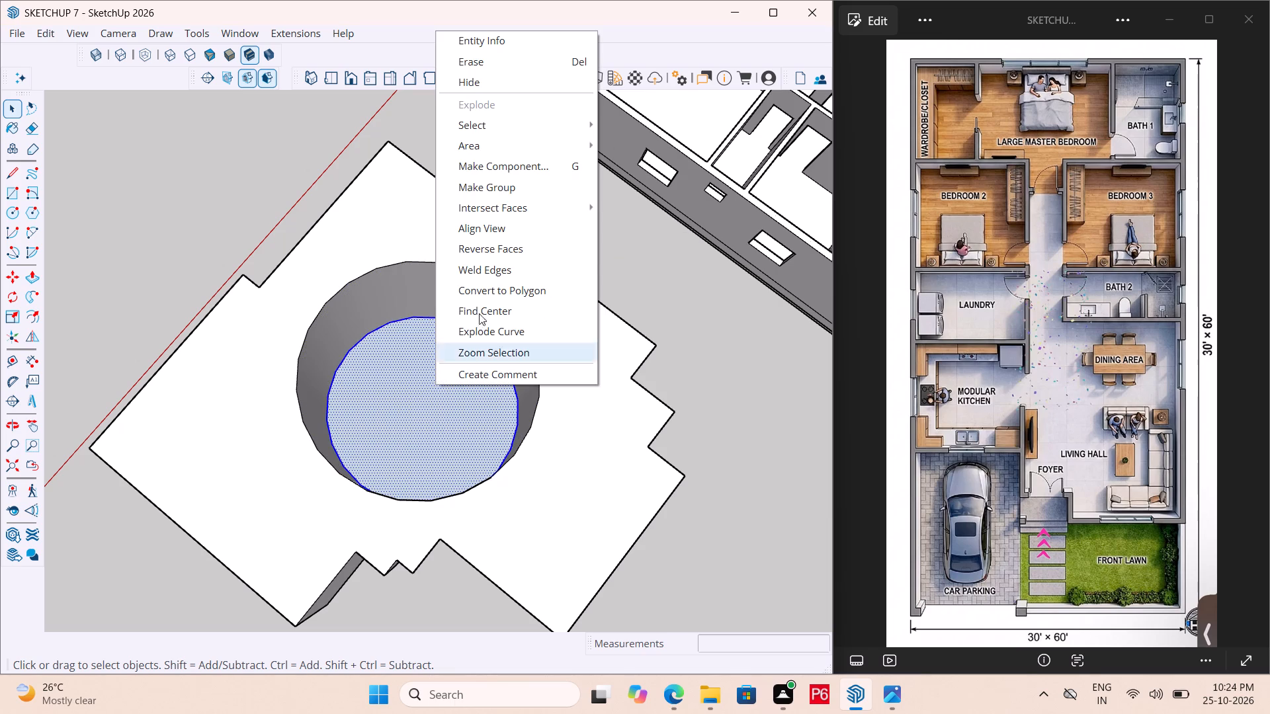
{"action": "left_click", "coordinate": [521, 187]}
{"action": "double_click", "coordinate": [460, 387]}
Push/Pull the circular face inside the group by 6" to make a thin round slab.
{"action": "left_click", "coordinate": [425, 375]}
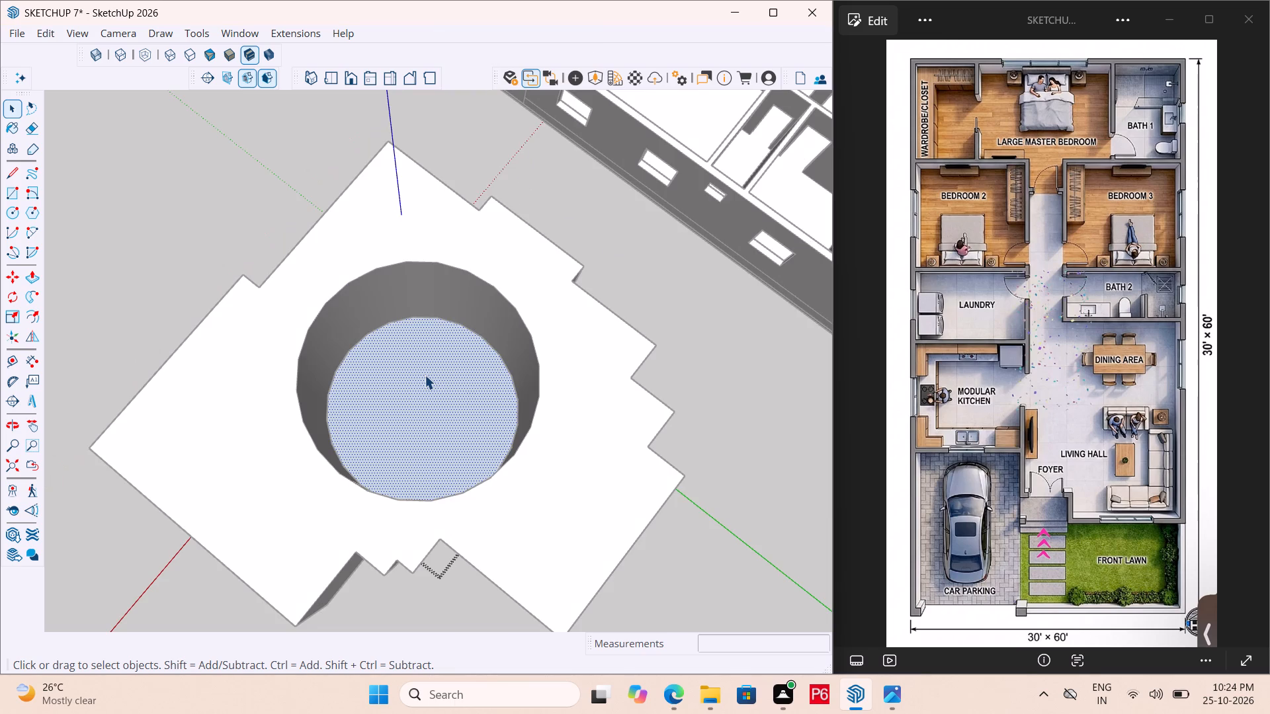
{"action": "key", "text": "p"}
{"action": "left_click", "coordinate": [425, 375]}
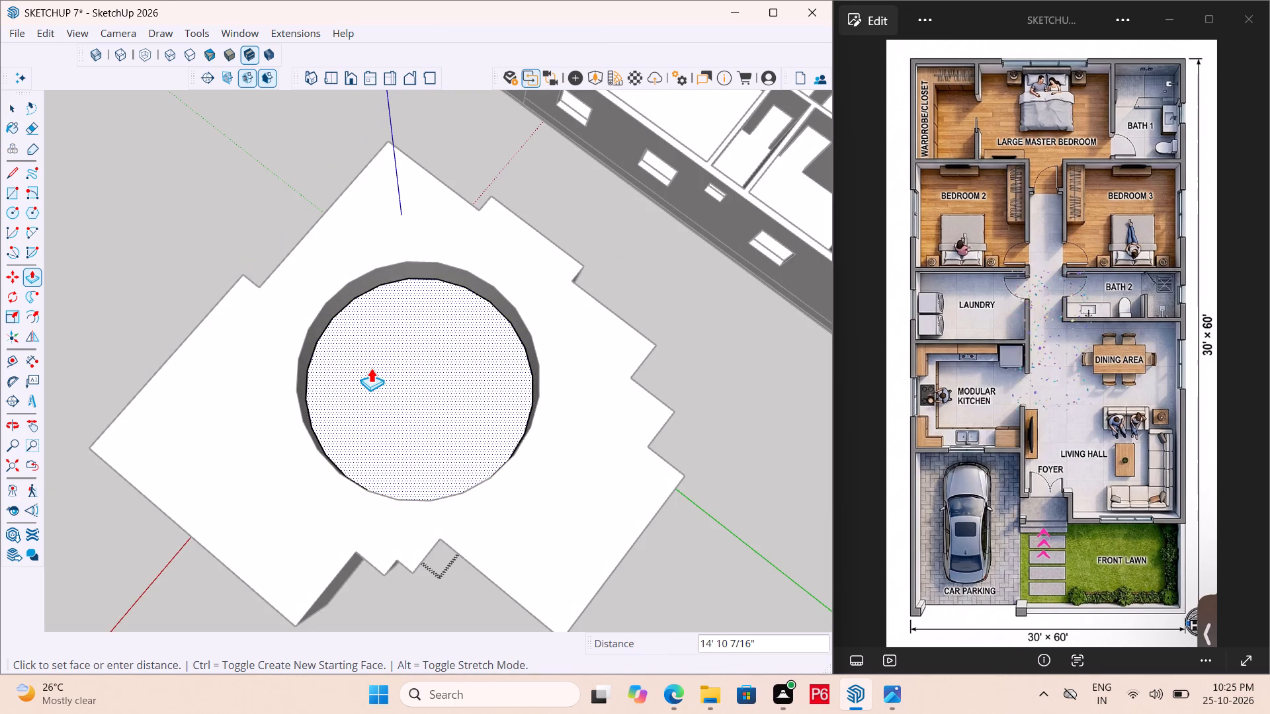
{"action": "key", "text": "6"}
{"action": "key", "text": "shift+quotedbl"}
{"action": "key", "text": "Return"}
{"action": "middle_click_drag", "start_coordinate": [414, 472], "coordinate": [267, 349]}
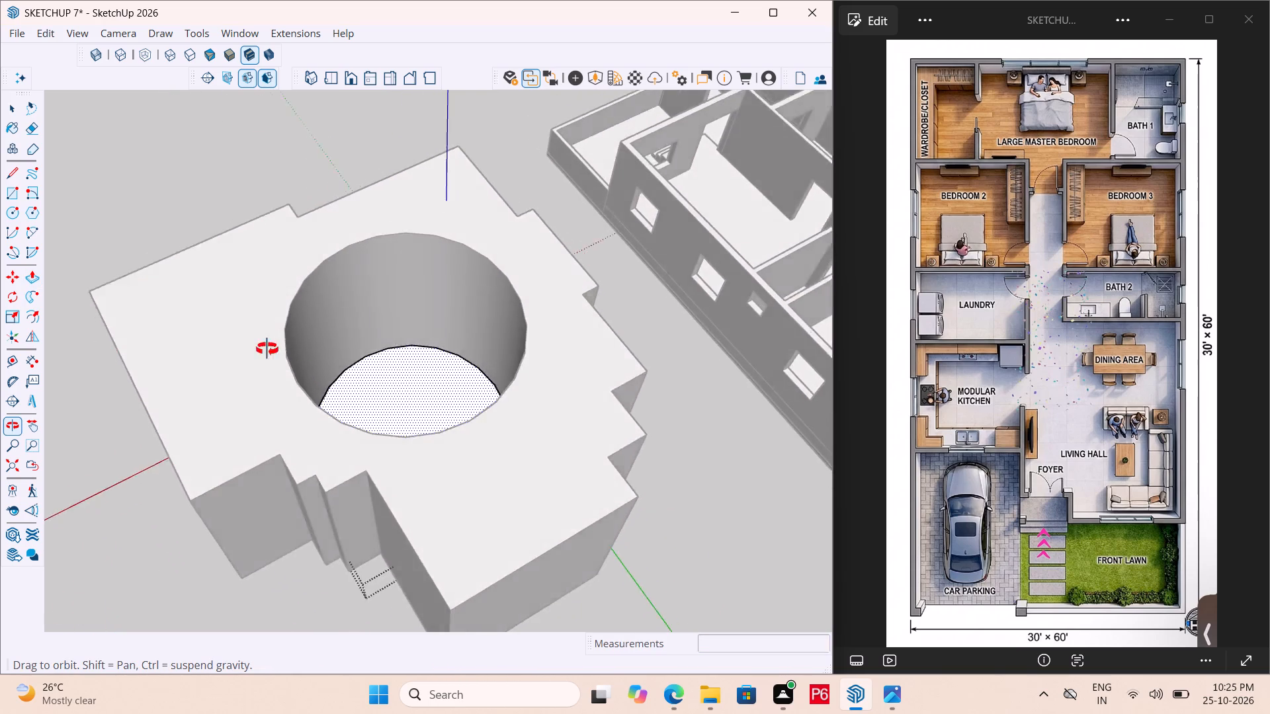
{"action": "middle_click_drag", "start_coordinate": [267, 349], "coordinate": [211, 358]}
Save the model.
{"action": "key", "text": "ctrl+s"}
{"action": "key", "text": "ctrl+s"}
{"action": "key", "text": "ctrl+s"}
Exit the round slab group.
{"action": "middle_click_drag", "start_coordinate": [444, 404], "coordinate": [259, 424]}
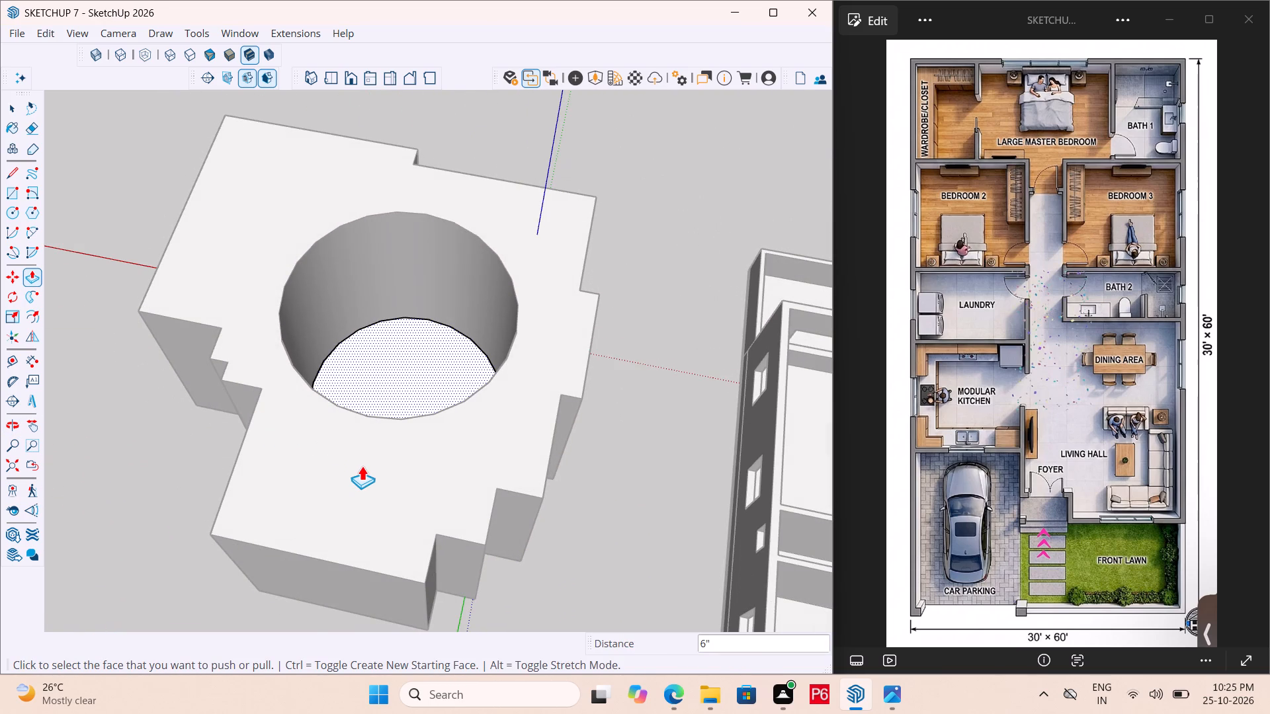
{"action": "key", "text": "p"}
{"action": "key", "text": "space"}
{"action": "key", "text": "Escape"}
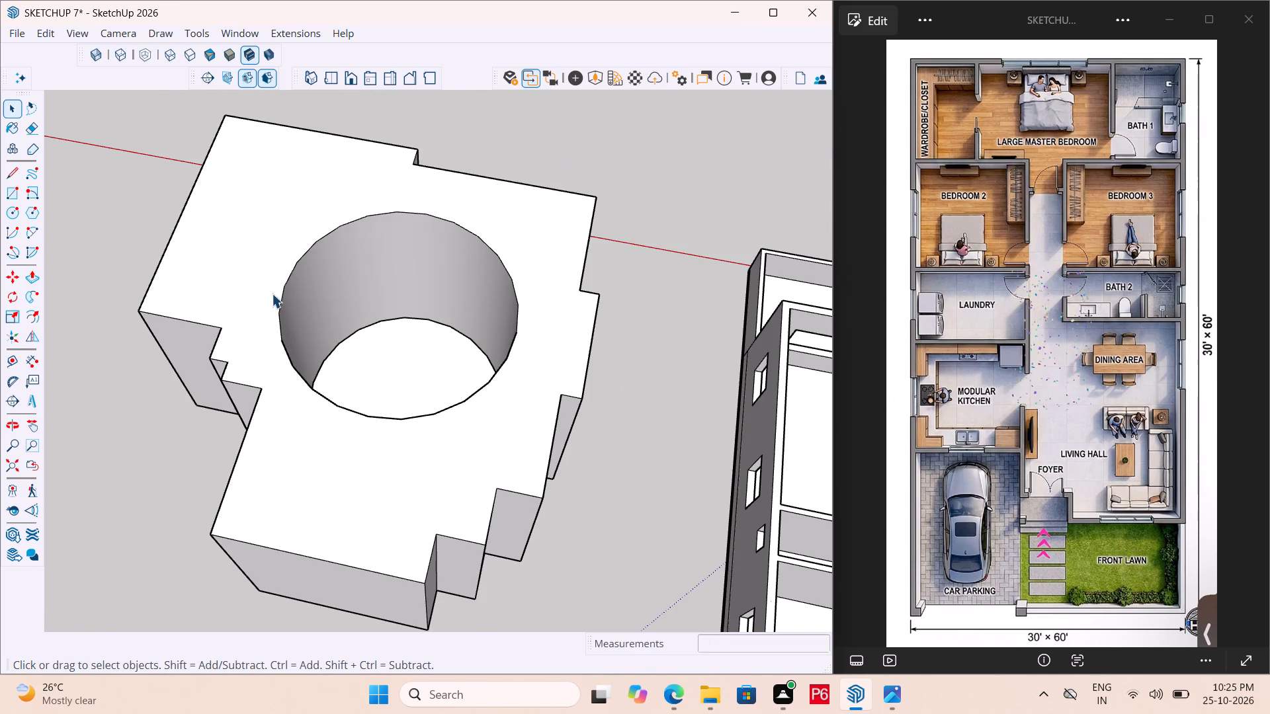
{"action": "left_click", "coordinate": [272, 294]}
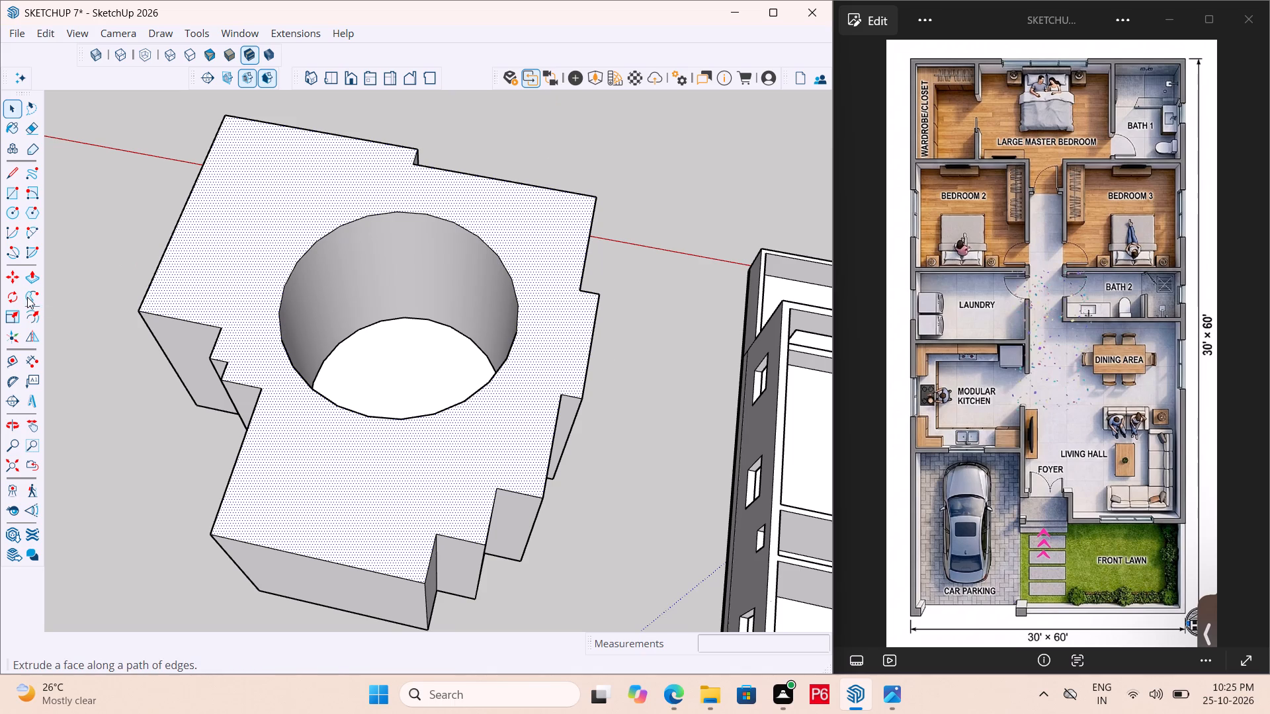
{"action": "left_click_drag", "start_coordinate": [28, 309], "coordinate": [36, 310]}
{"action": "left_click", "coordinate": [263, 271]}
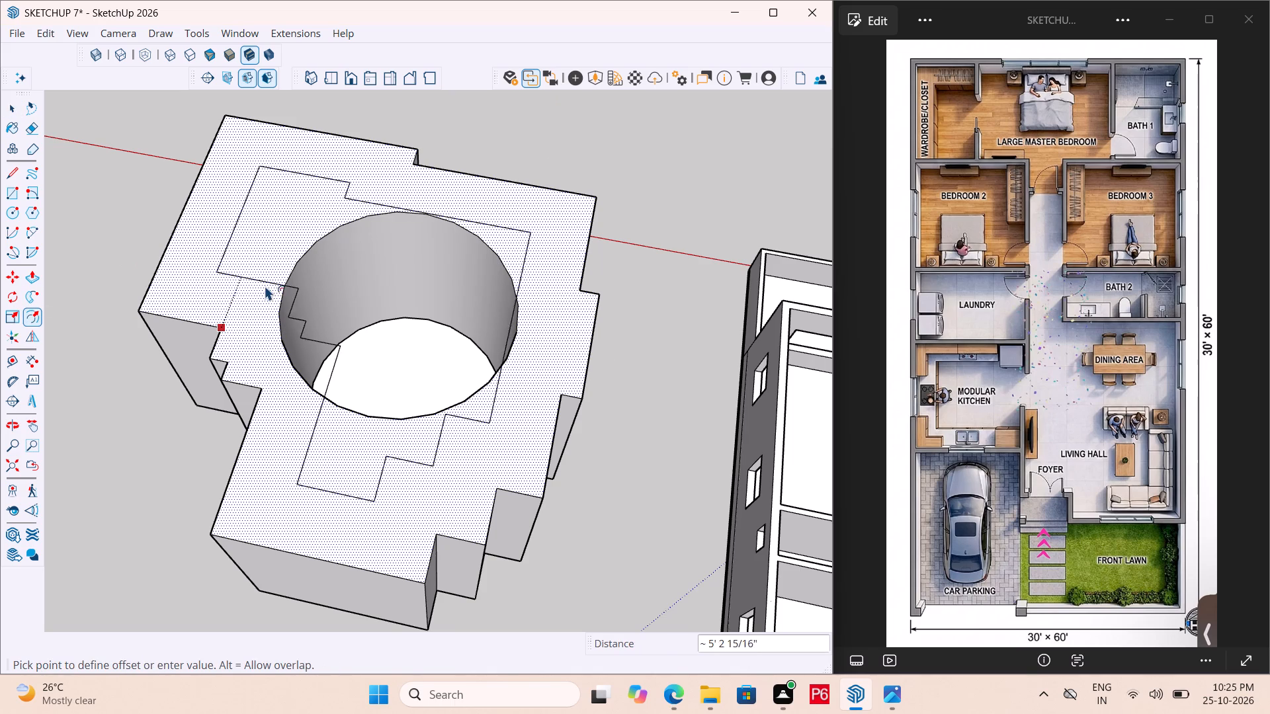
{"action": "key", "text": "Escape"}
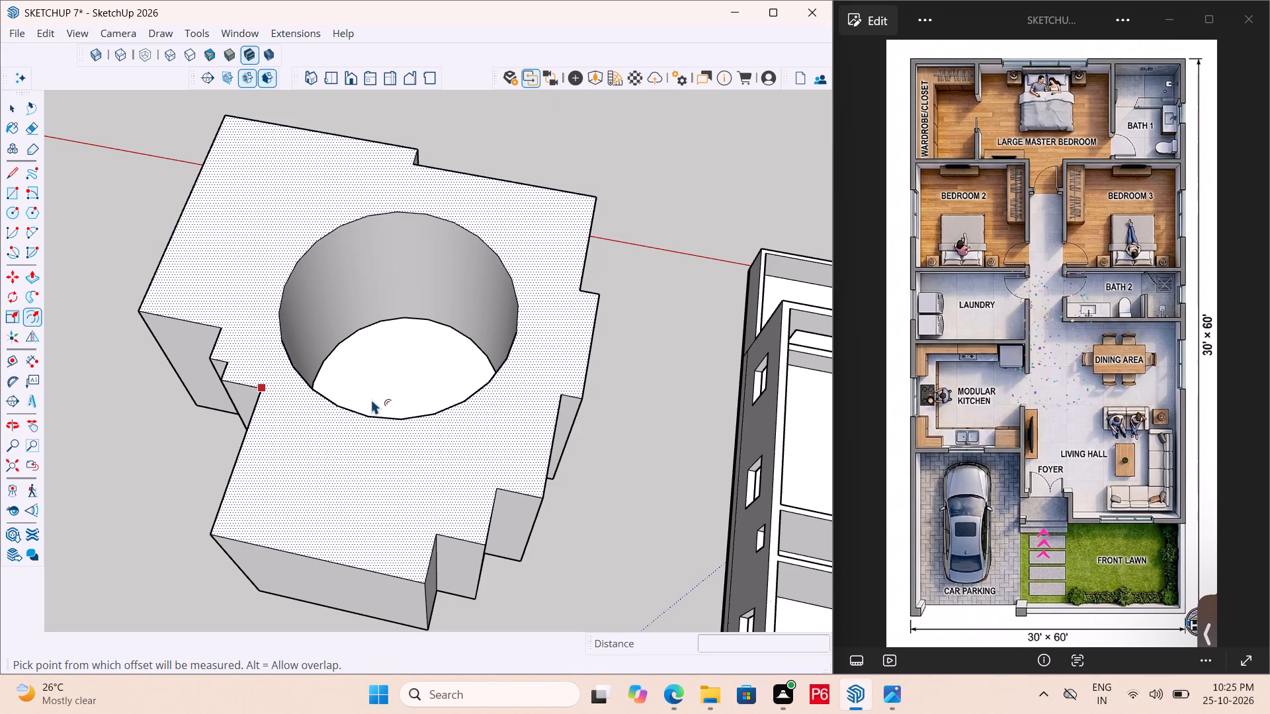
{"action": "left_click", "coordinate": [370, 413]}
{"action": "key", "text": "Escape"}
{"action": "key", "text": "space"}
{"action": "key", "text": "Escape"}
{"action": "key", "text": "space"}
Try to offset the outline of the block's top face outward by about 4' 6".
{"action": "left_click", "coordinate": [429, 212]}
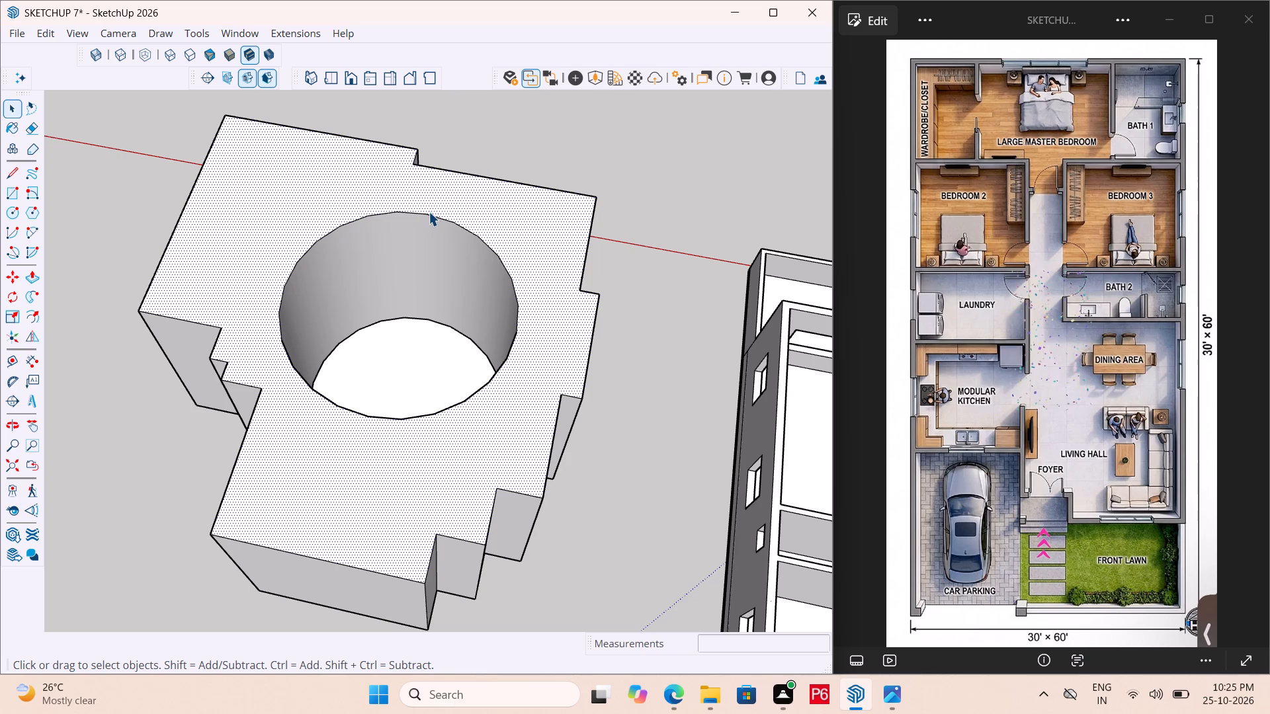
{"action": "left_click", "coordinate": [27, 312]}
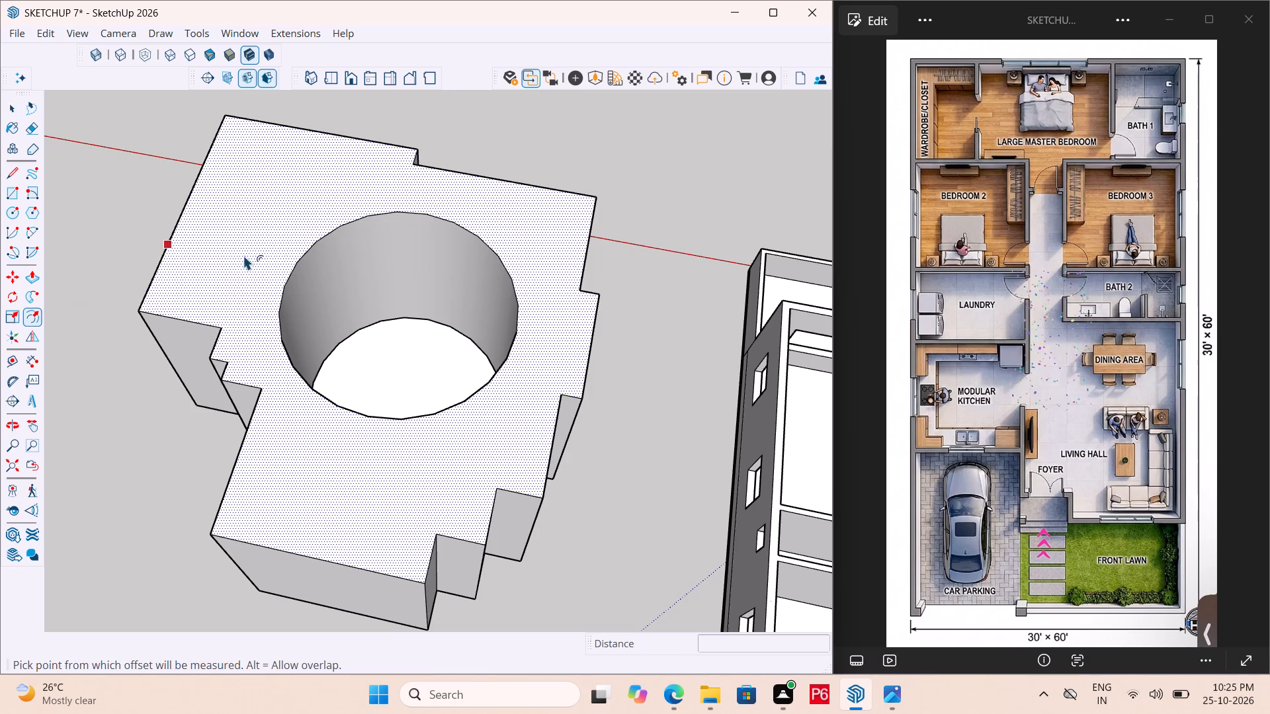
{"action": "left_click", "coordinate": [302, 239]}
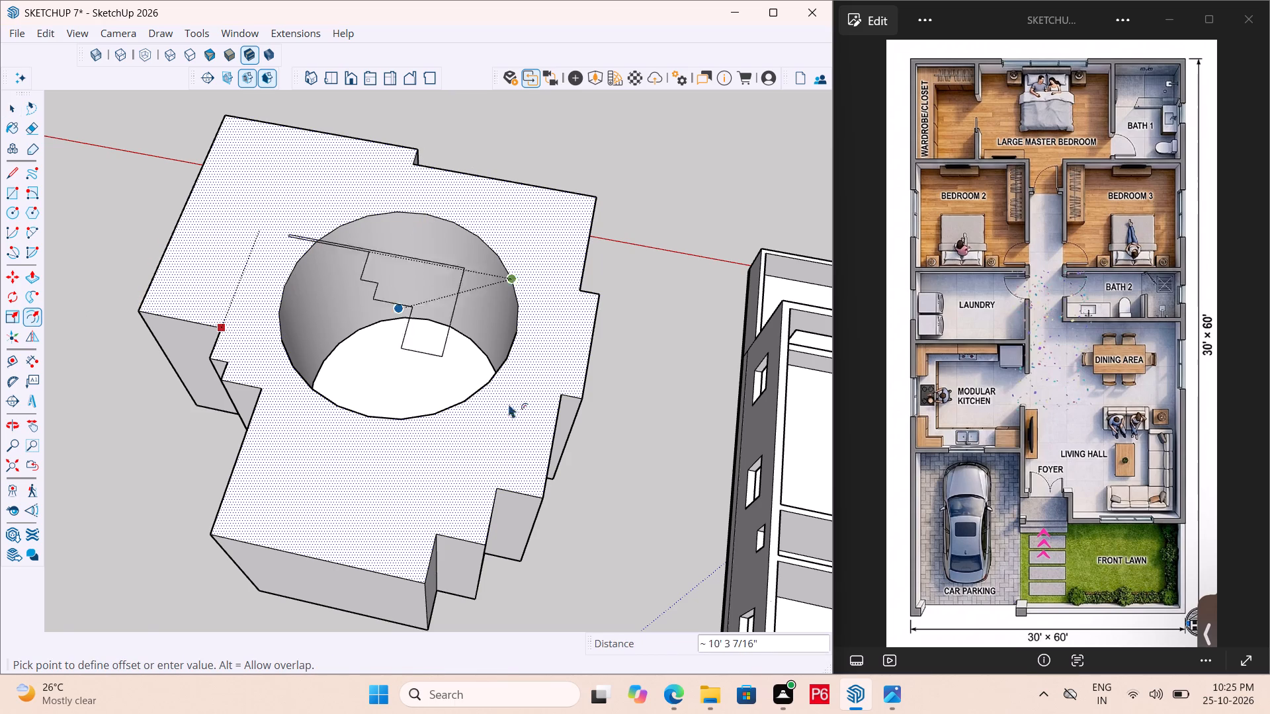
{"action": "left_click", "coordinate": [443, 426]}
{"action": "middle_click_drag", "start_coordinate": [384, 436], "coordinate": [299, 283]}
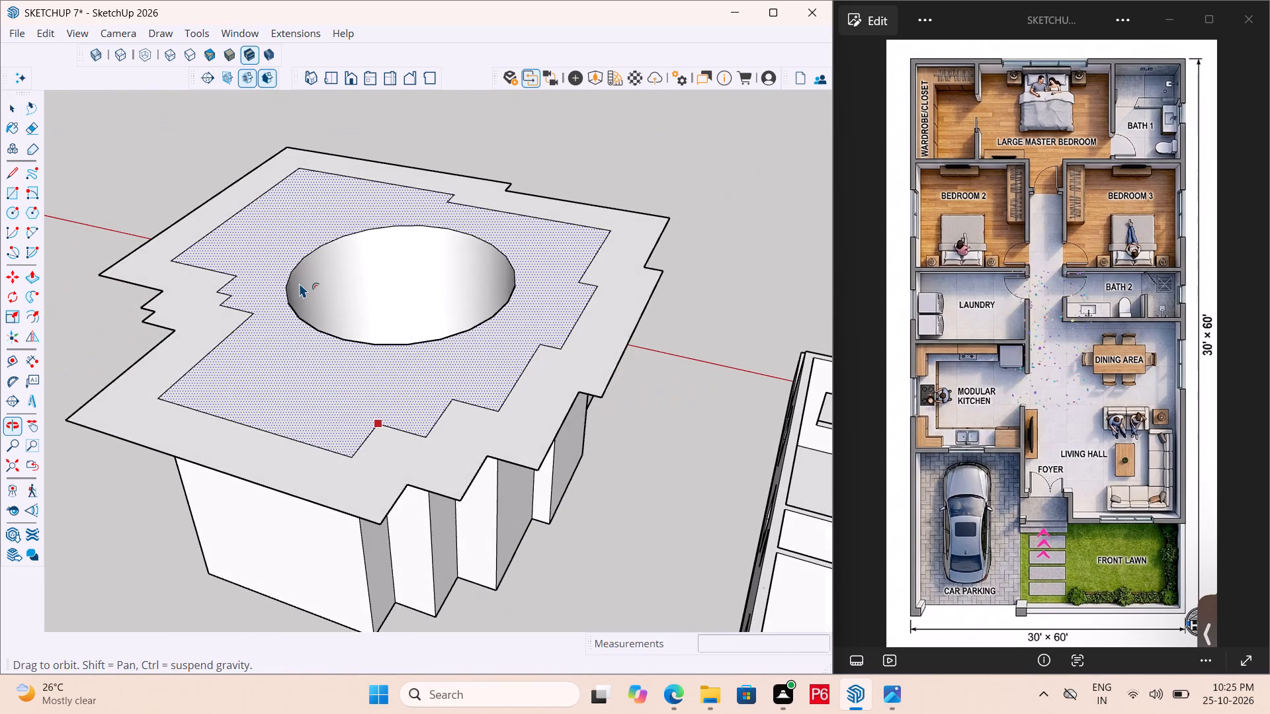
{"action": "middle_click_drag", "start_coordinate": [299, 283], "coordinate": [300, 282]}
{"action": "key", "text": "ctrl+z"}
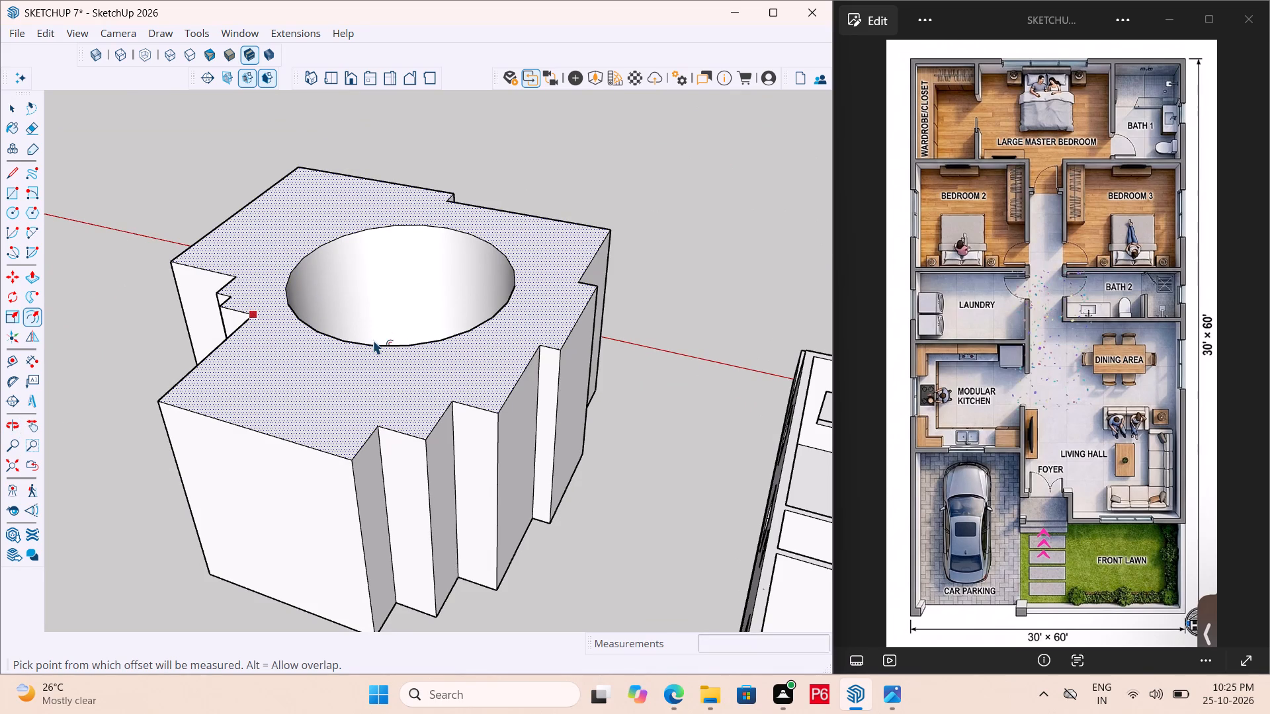
Push the block's large front face inward about 12' and repeat the push on the two stepped faces beside it.
{"action": "middle_click_drag", "start_coordinate": [372, 344], "coordinate": [351, 405]}
{"action": "key", "text": "p"}
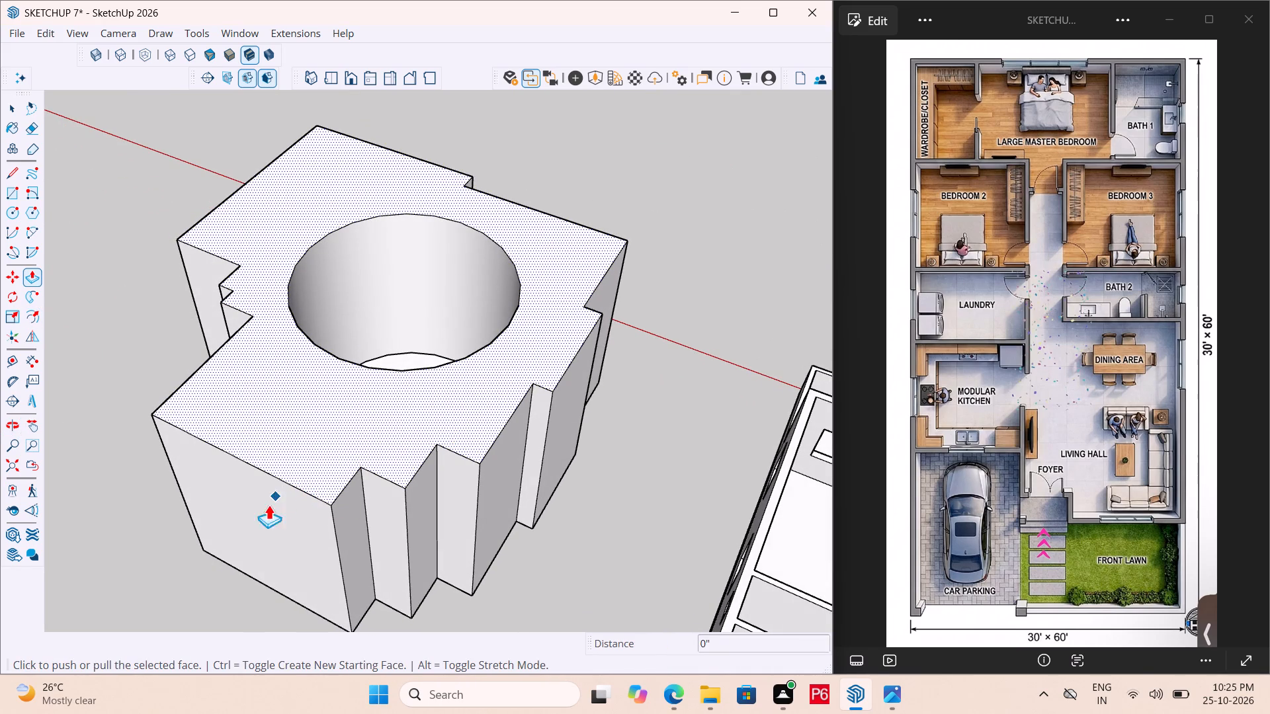
{"action": "left_click", "coordinate": [264, 513]}
{"action": "key", "text": "Escape"}
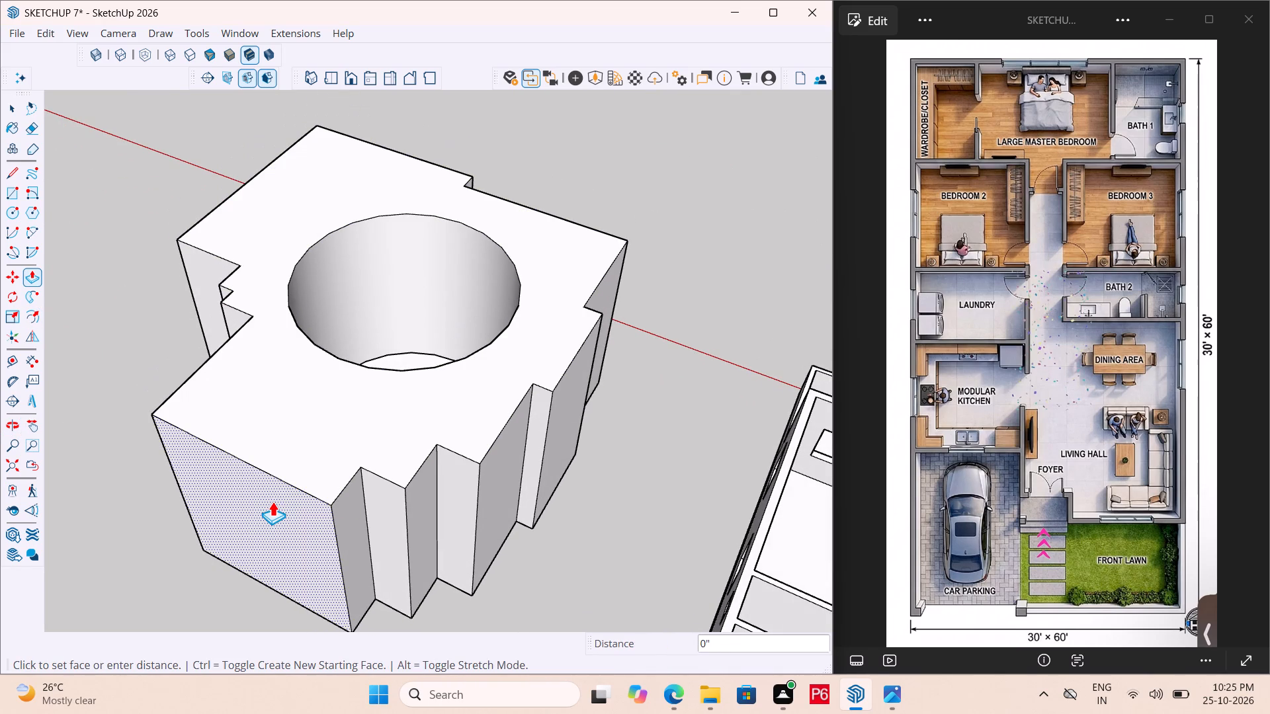
{"action": "left_click", "coordinate": [273, 501]}
{"action": "left_click", "coordinate": [378, 378]}
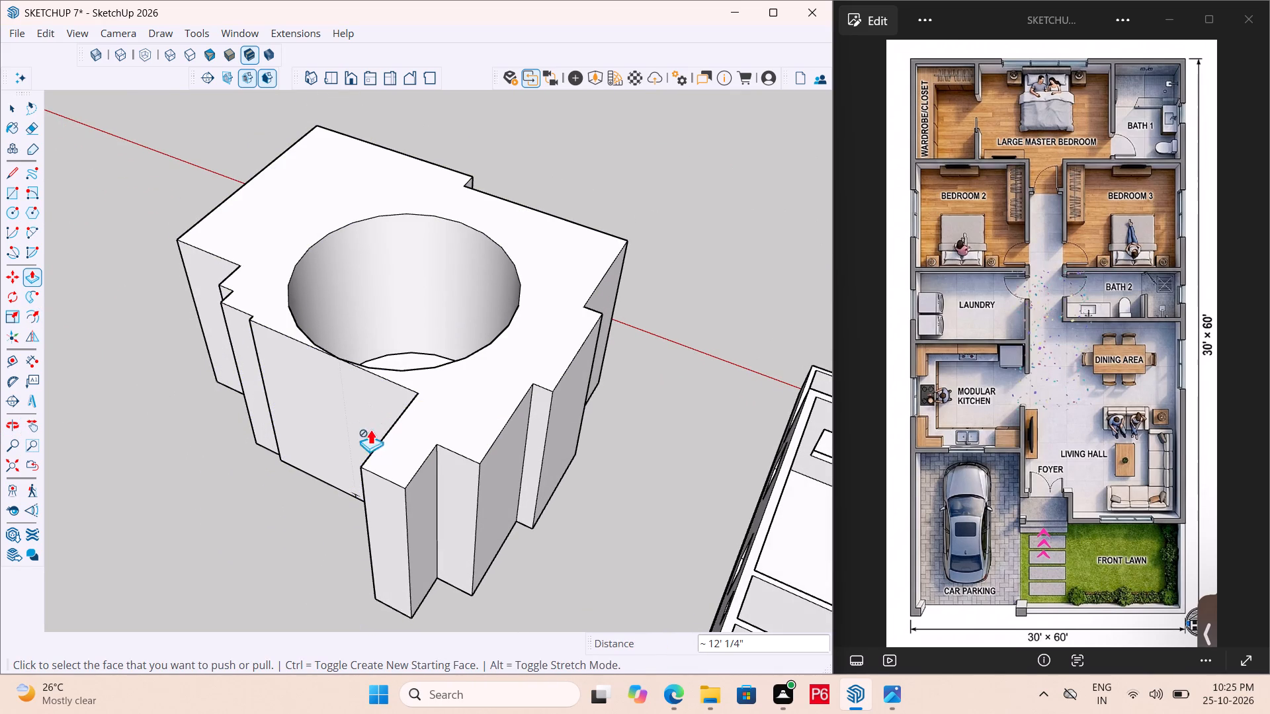
{"action": "double_click", "coordinate": [384, 495]}
{"action": "double_click", "coordinate": [460, 474]}
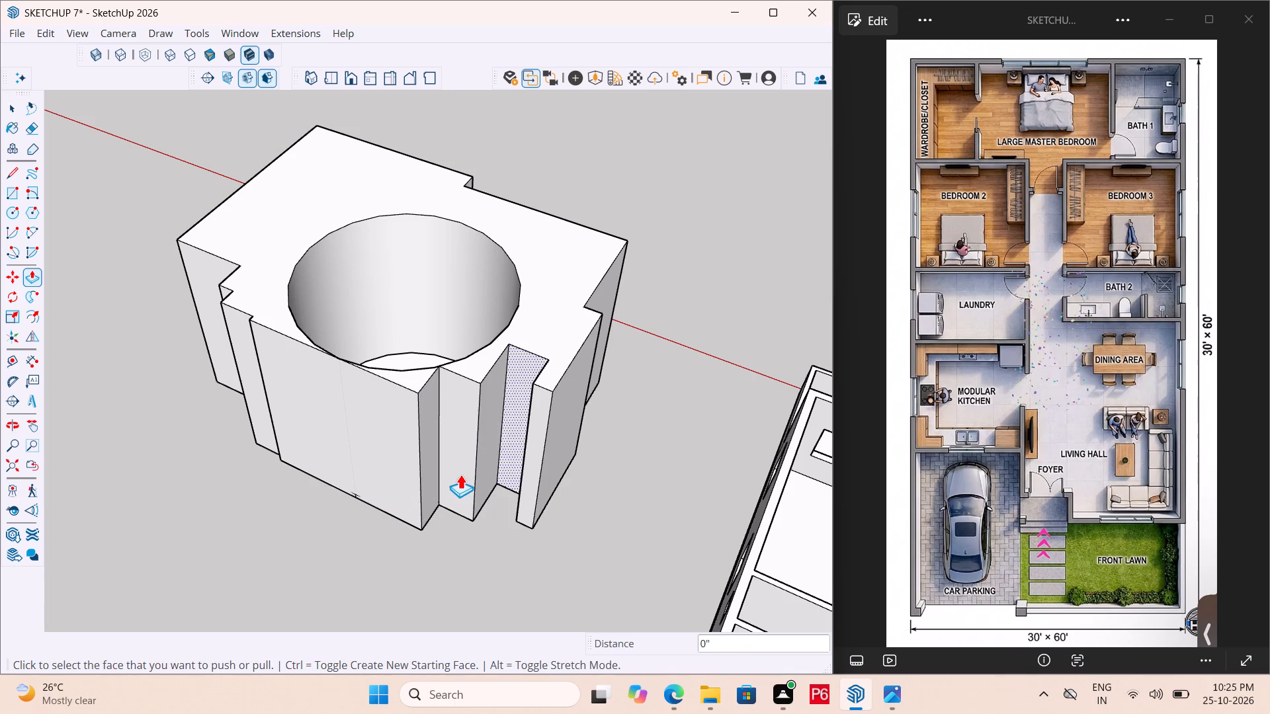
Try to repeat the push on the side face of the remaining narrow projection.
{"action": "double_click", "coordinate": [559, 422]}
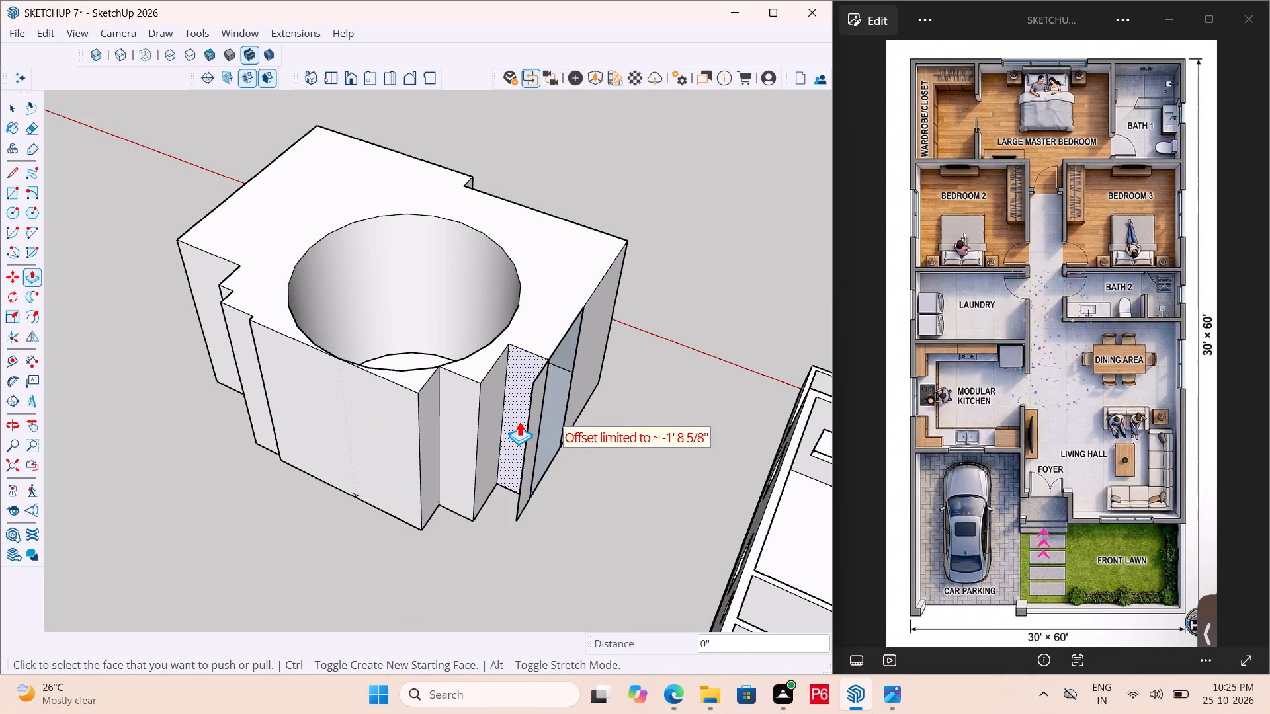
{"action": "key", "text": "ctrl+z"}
Push the front face of the remaining narrow projection back until it is flush with the adjoining recessed face.
{"action": "left_click", "coordinate": [530, 438]}
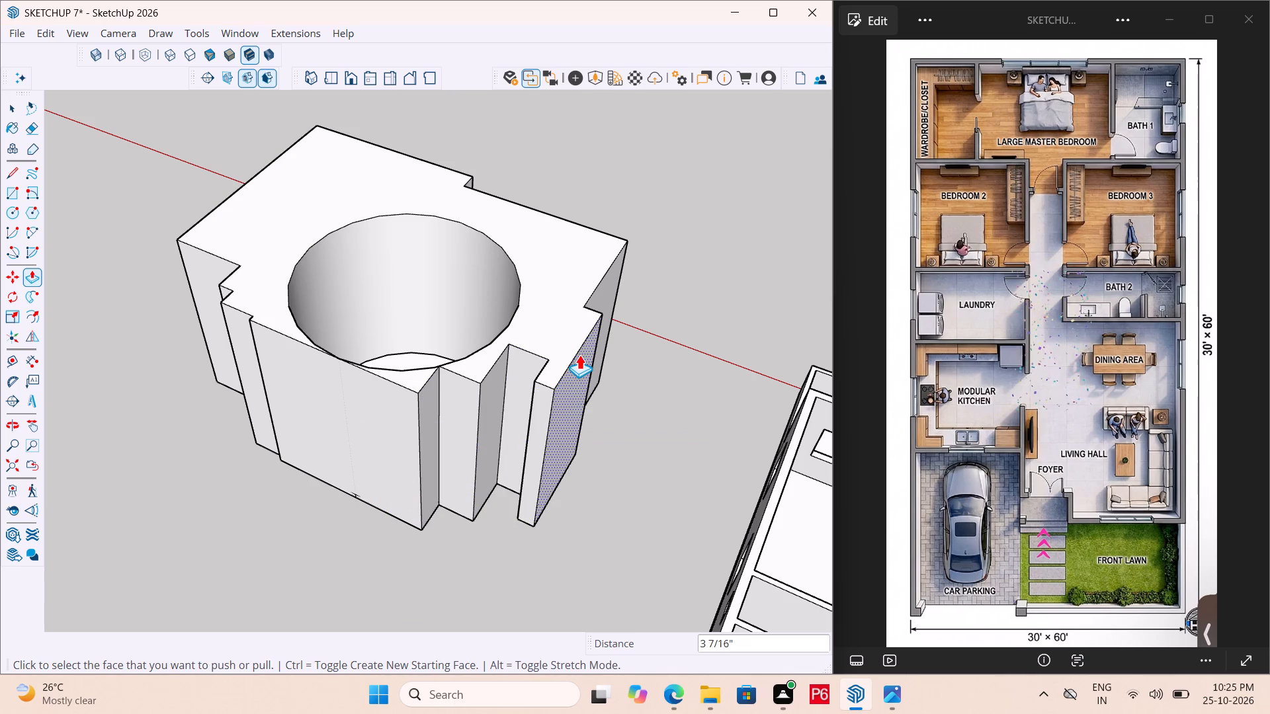
{"action": "left_click", "coordinate": [541, 421]}
{"action": "left_click", "coordinate": [593, 323]}
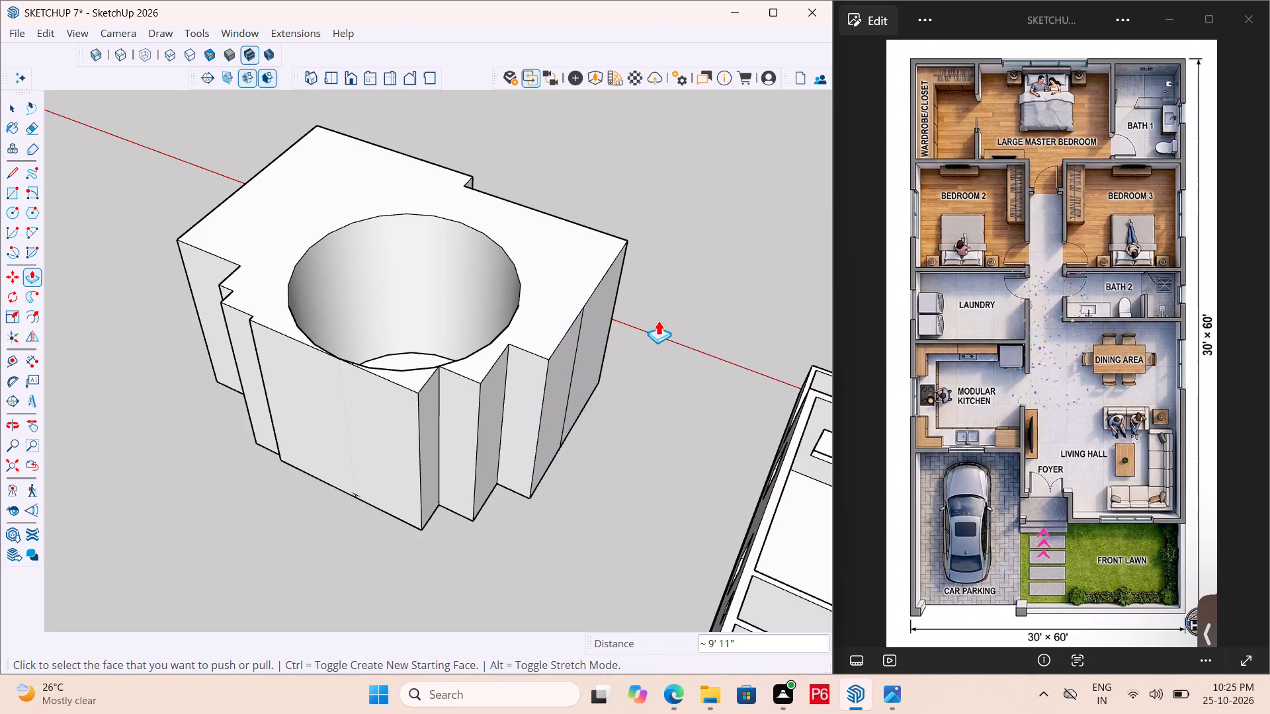
Push the protruding face on the block's opposite long side inward to the edge of the round opening.
{"action": "middle_click_drag", "start_coordinate": [631, 321], "coordinate": [149, 381]}
{"action": "middle_click_drag", "start_coordinate": [575, 381], "coordinate": [357, 347]}
{"action": "left_click", "coordinate": [516, 436]}
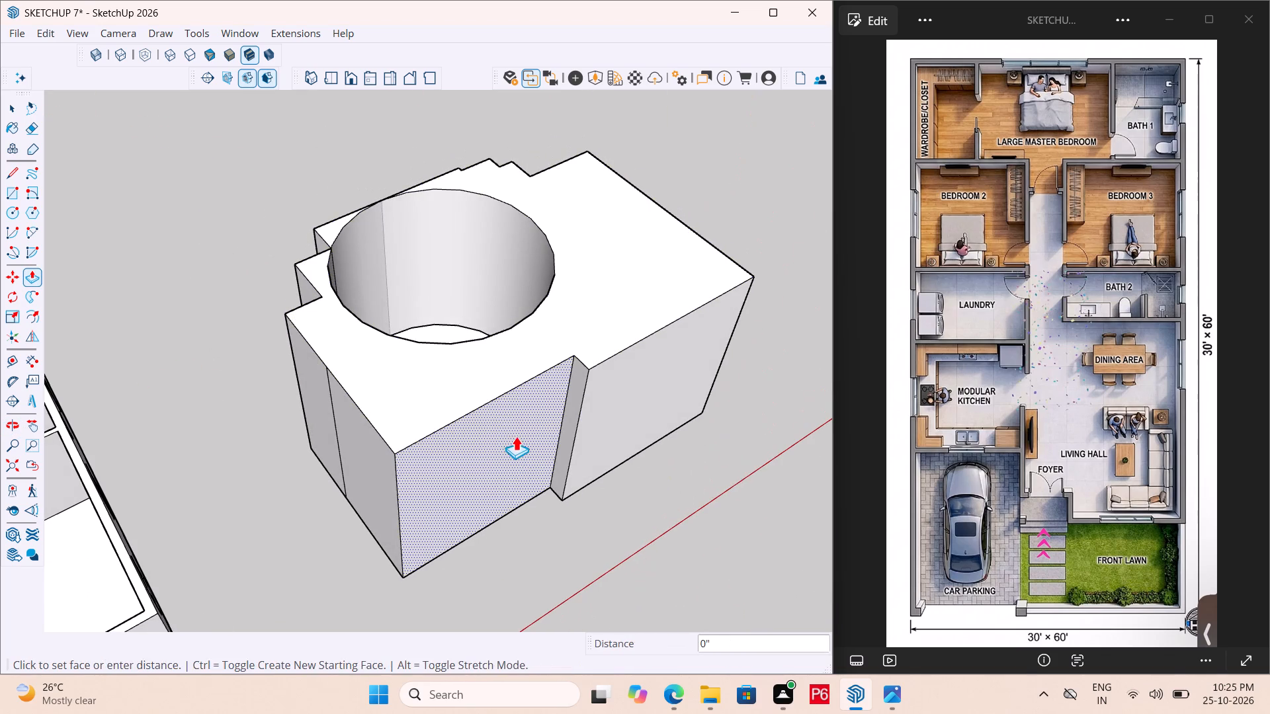
{"action": "left_click", "coordinate": [527, 445]}
{"action": "left_click", "coordinate": [493, 415]}
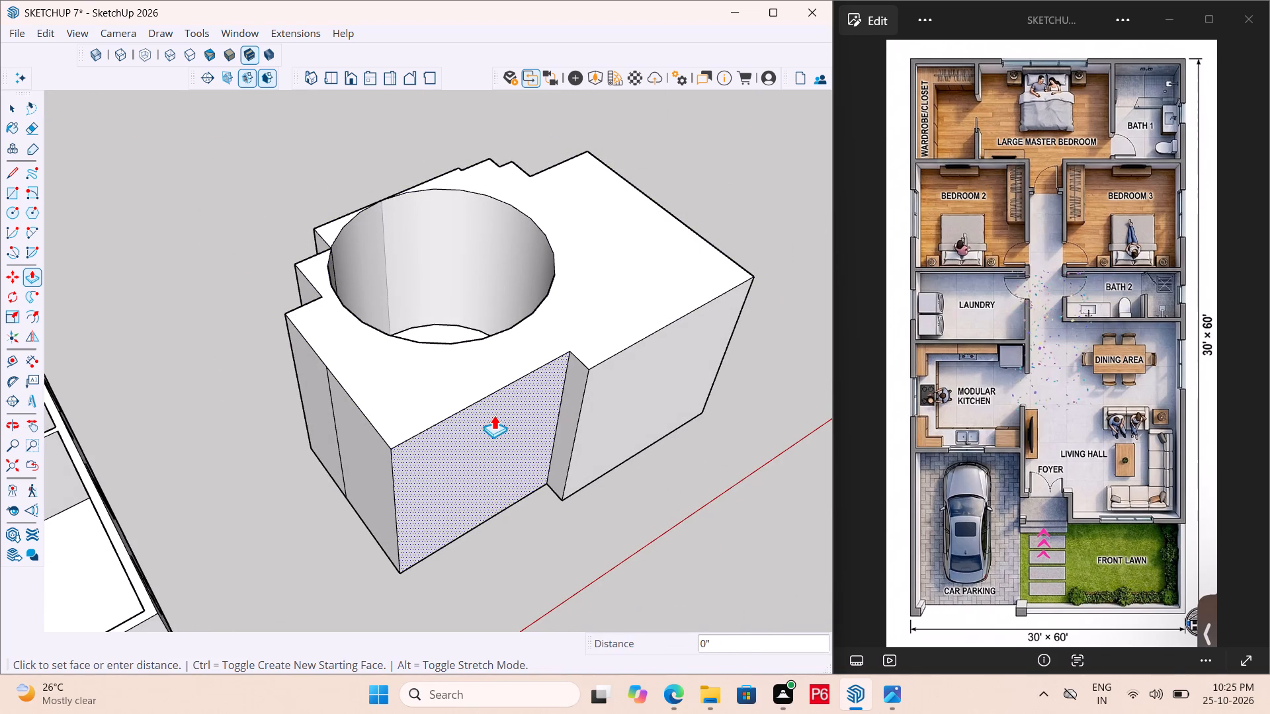
{"action": "left_click", "coordinate": [459, 365]}
Push the narrow return face along the block to its far end so the long side becomes one flat face.
{"action": "left_click", "coordinate": [544, 376]}
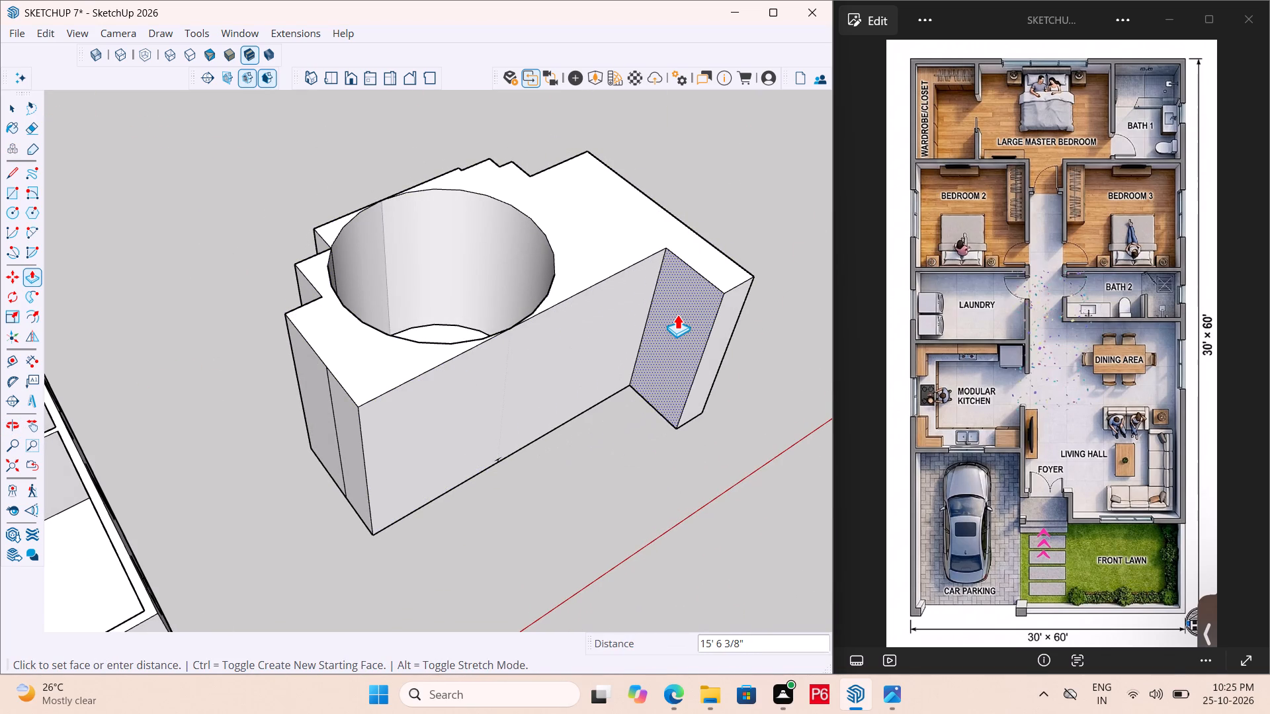
{"action": "left_click", "coordinate": [677, 314]}
{"action": "left_click", "coordinate": [681, 313]}
{"action": "left_click", "coordinate": [723, 288]}
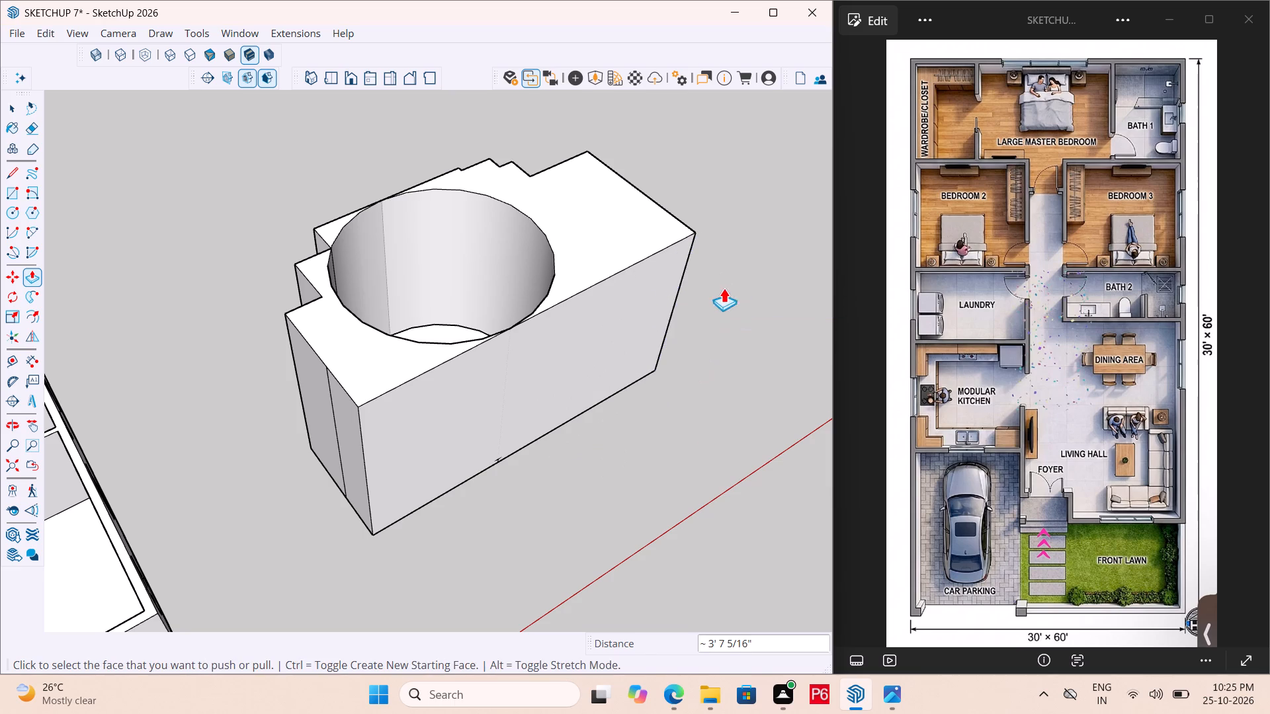
Push the block's end face inward to the edge of the round opening and push the leftover narrow strip's end face back.
{"action": "middle_click_drag", "start_coordinate": [613, 327], "coordinate": [0, 327]}
{"action": "left_click", "coordinate": [513, 502]}
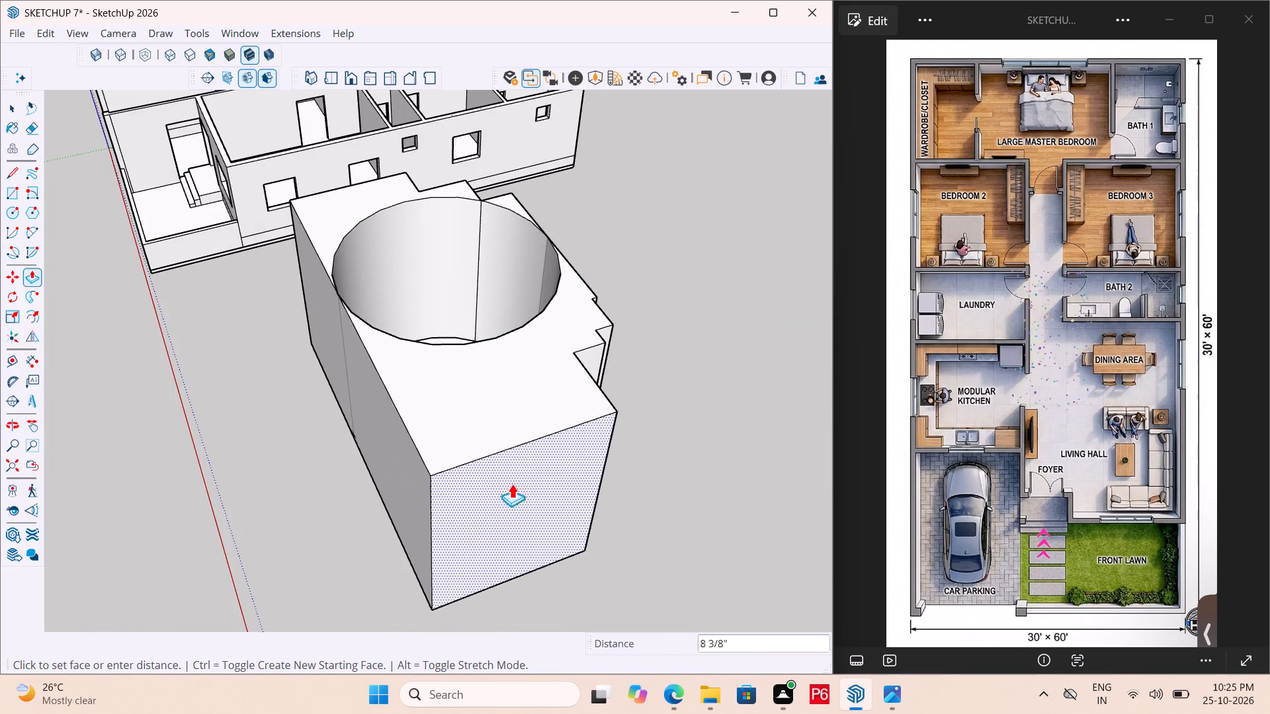
{"action": "left_click", "coordinate": [443, 376]}
{"action": "double_click", "coordinate": [585, 399]}
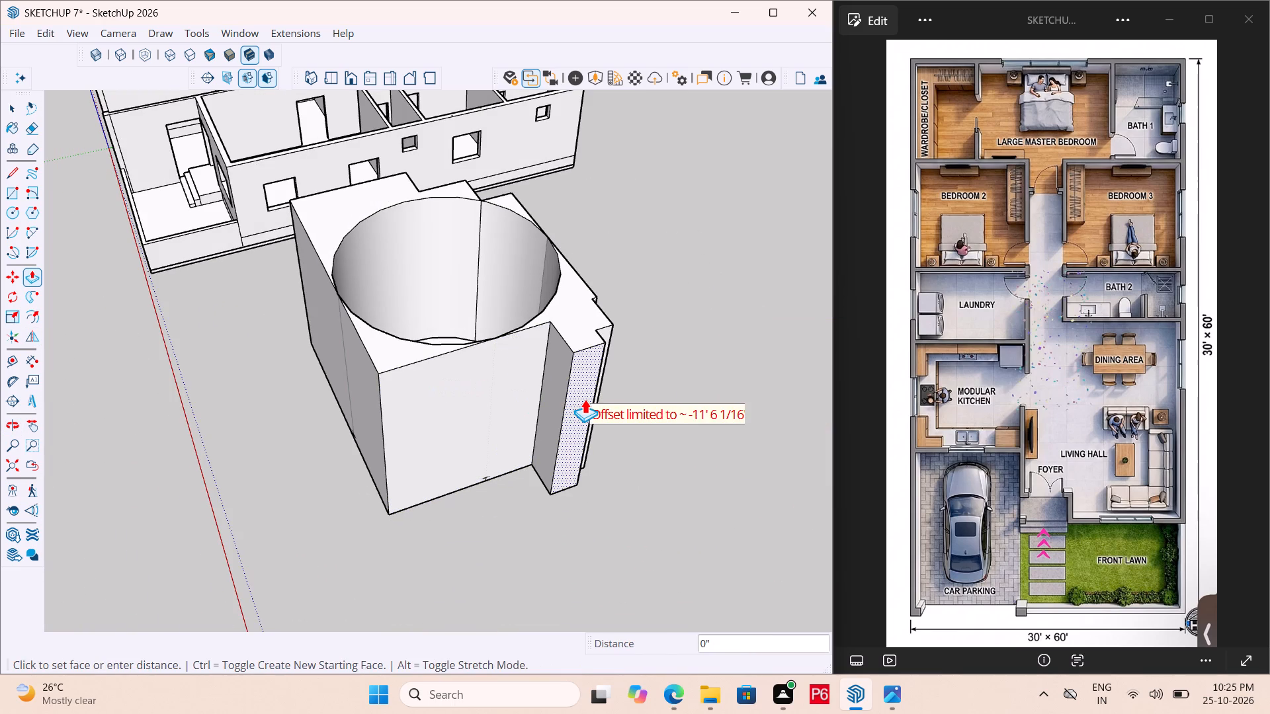
{"action": "left_click", "coordinate": [532, 393]}
Push the leftover strip faces at the block's corner inward by about 1' 8 1/4" and 2' 11 15/16", forming steps around the opening.
{"action": "middle_click_drag", "start_coordinate": [624, 356], "coordinate": [187, 366]}
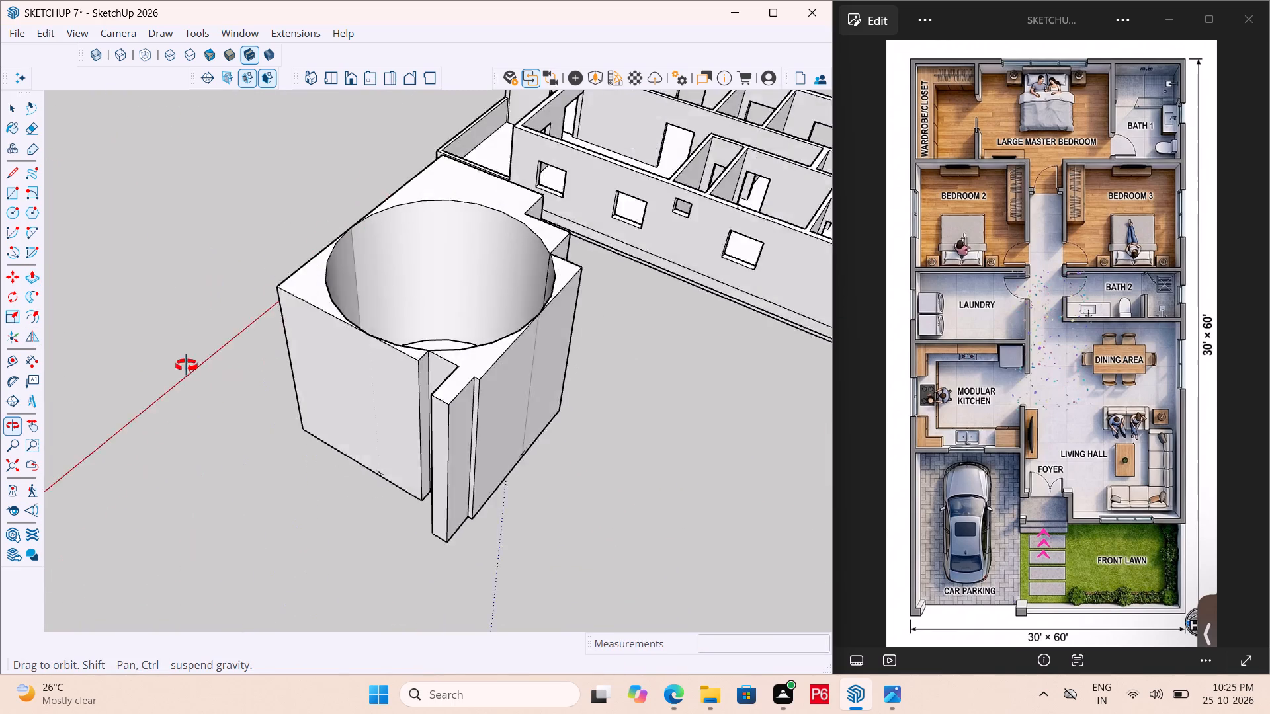
{"action": "middle_click_drag", "start_coordinate": [187, 366], "coordinate": [122, 366]}
{"action": "left_click", "coordinate": [373, 423]}
{"action": "left_click", "coordinate": [357, 405]}
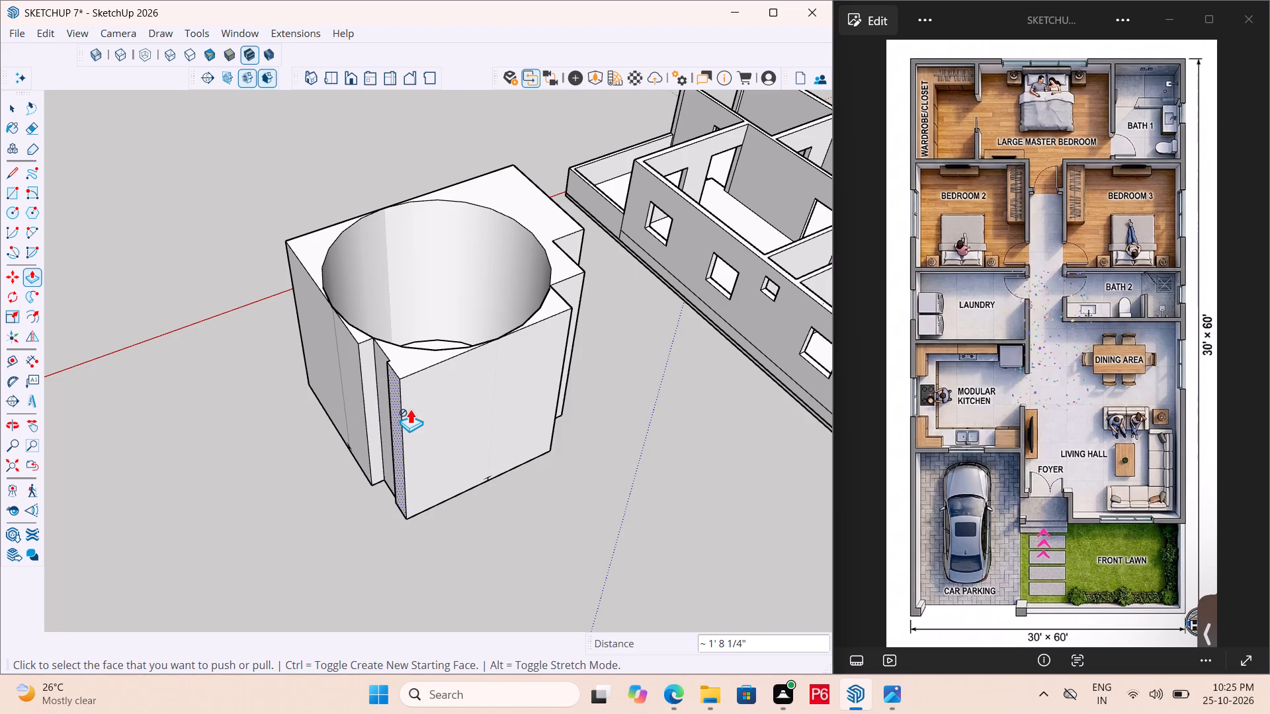
{"action": "left_click", "coordinate": [390, 409]}
{"action": "left_click", "coordinate": [460, 385]}
{"action": "scroll", "coordinate": [426, 364], "scroll_direction": "up", "scroll_amount": 2}
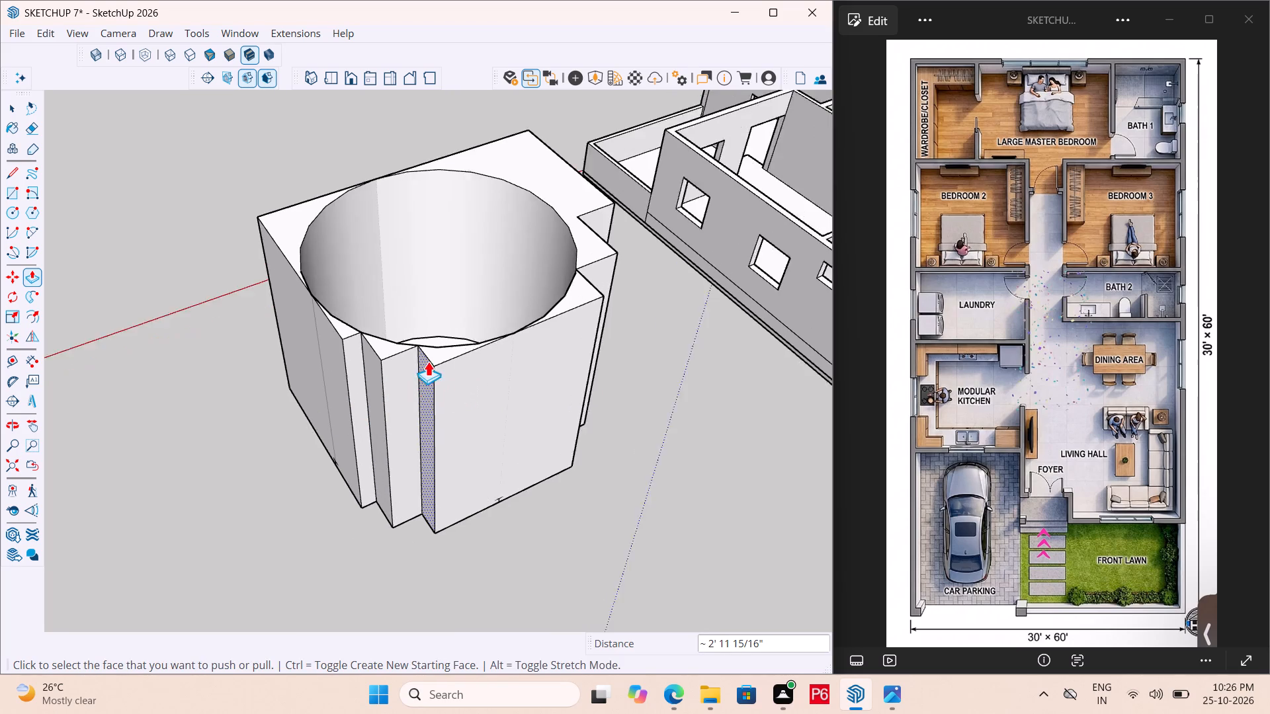
{"action": "scroll", "coordinate": [428, 361], "scroll_direction": "up", "scroll_amount": 6}
{"action": "left_click", "coordinate": [458, 376]}
{"action": "scroll", "coordinate": [588, 428], "scroll_direction": "down", "scroll_amount": 5}
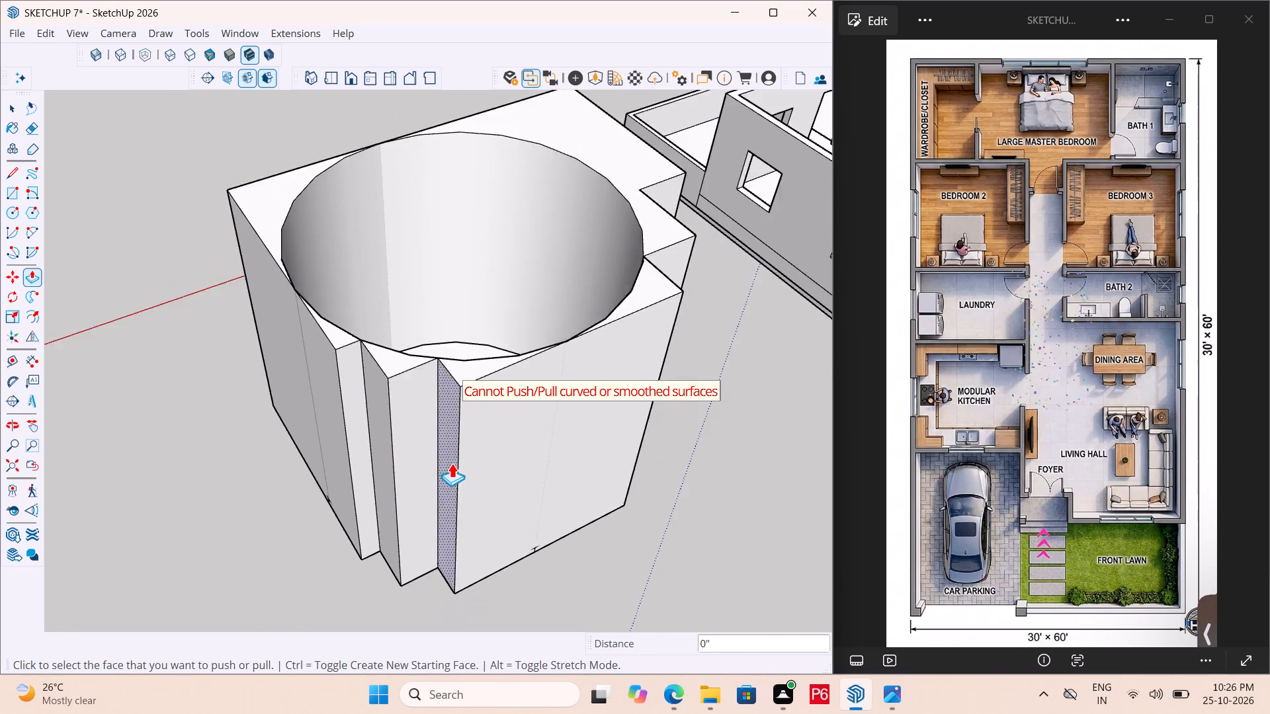
Push the middle step face of the stepped corner slightly inward towards the round opening.
{"action": "middle_click_drag", "start_coordinate": [677, 458], "coordinate": [179, 498]}
{"action": "scroll", "coordinate": [528, 498], "scroll_direction": "up", "scroll_amount": 3}
{"action": "left_click", "coordinate": [474, 438]}
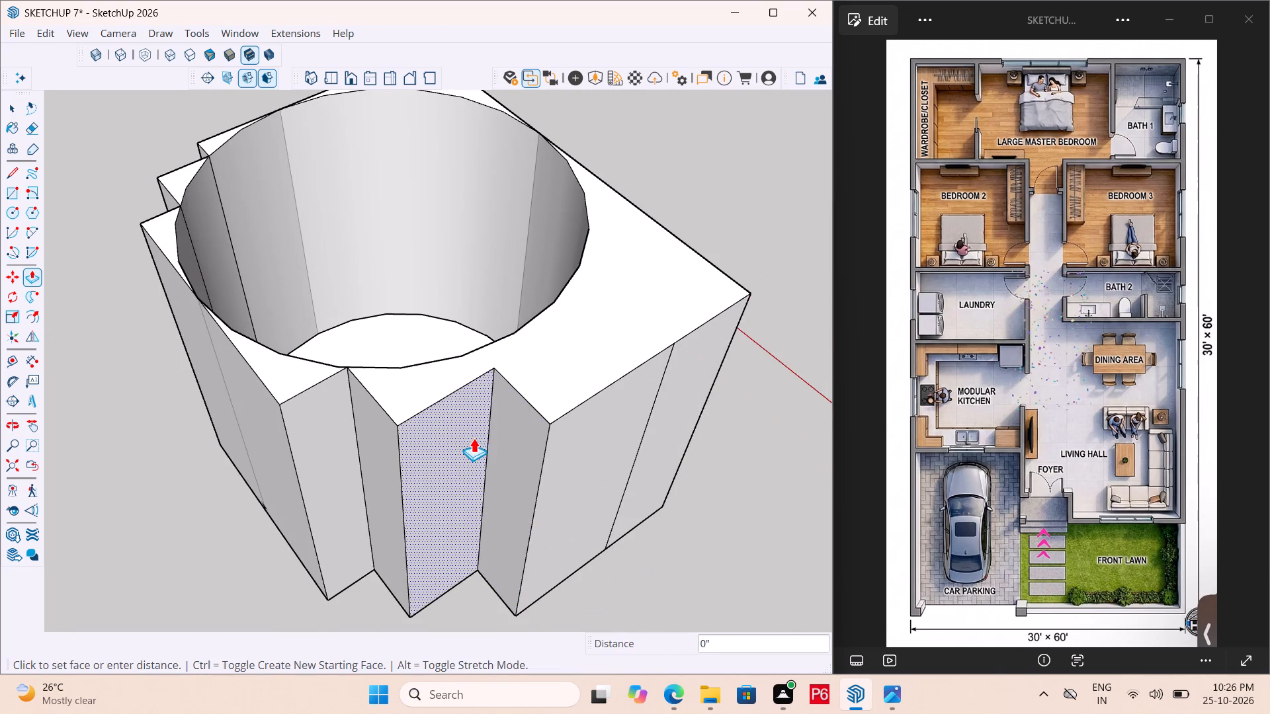
{"action": "left_click", "coordinate": [435, 386]}
Push the adjoining side face inward about 4' 7 1/2" to the opening's edge and push its return face through to the block's far end.
{"action": "left_click", "coordinate": [523, 420]}
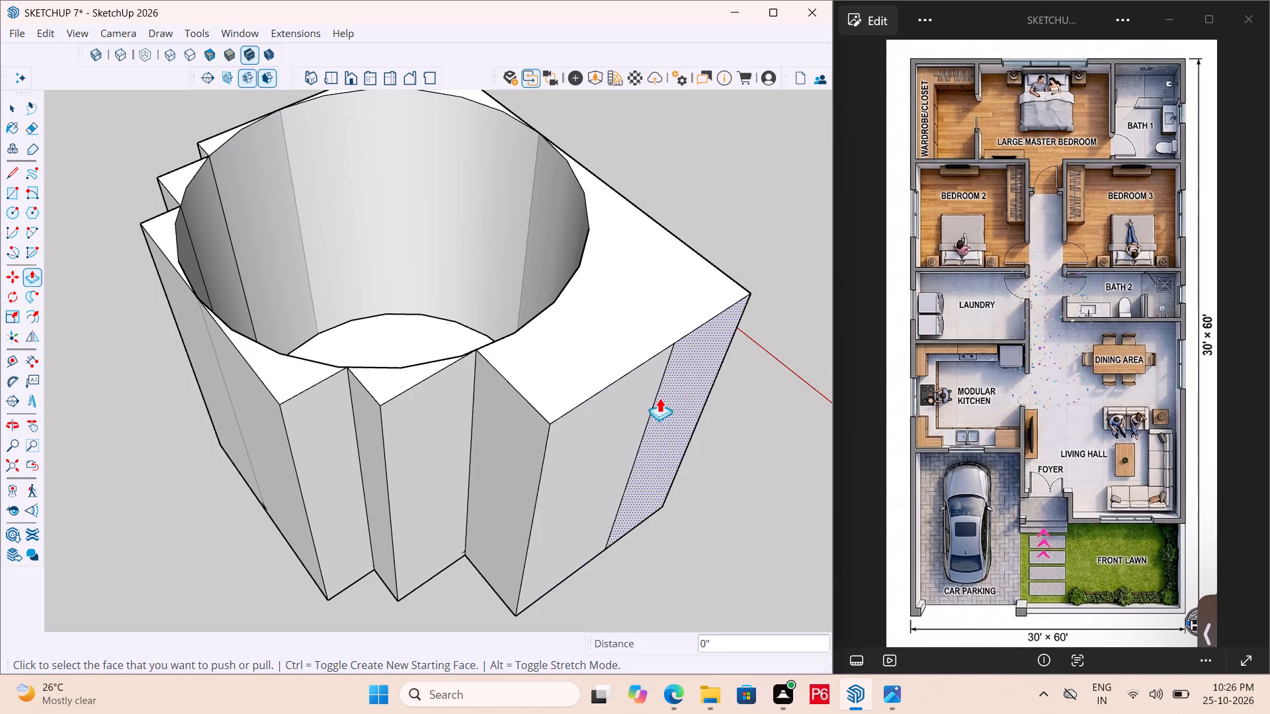
{"action": "left_click", "coordinate": [614, 424]}
{"action": "left_click", "coordinate": [522, 359]}
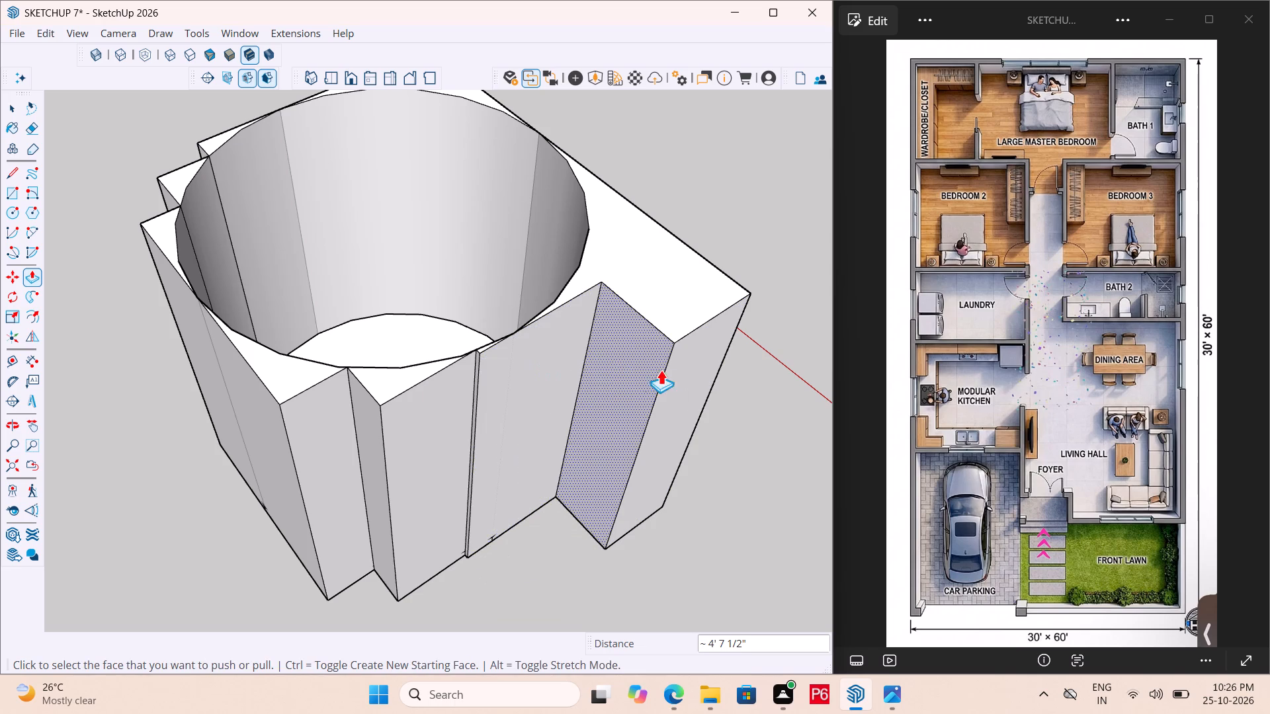
{"action": "left_click", "coordinate": [640, 372]}
{"action": "left_click", "coordinate": [723, 311]}
Save the model with the trimmed block.
{"action": "middle_click_drag", "start_coordinate": [716, 315], "coordinate": [4, 332]}
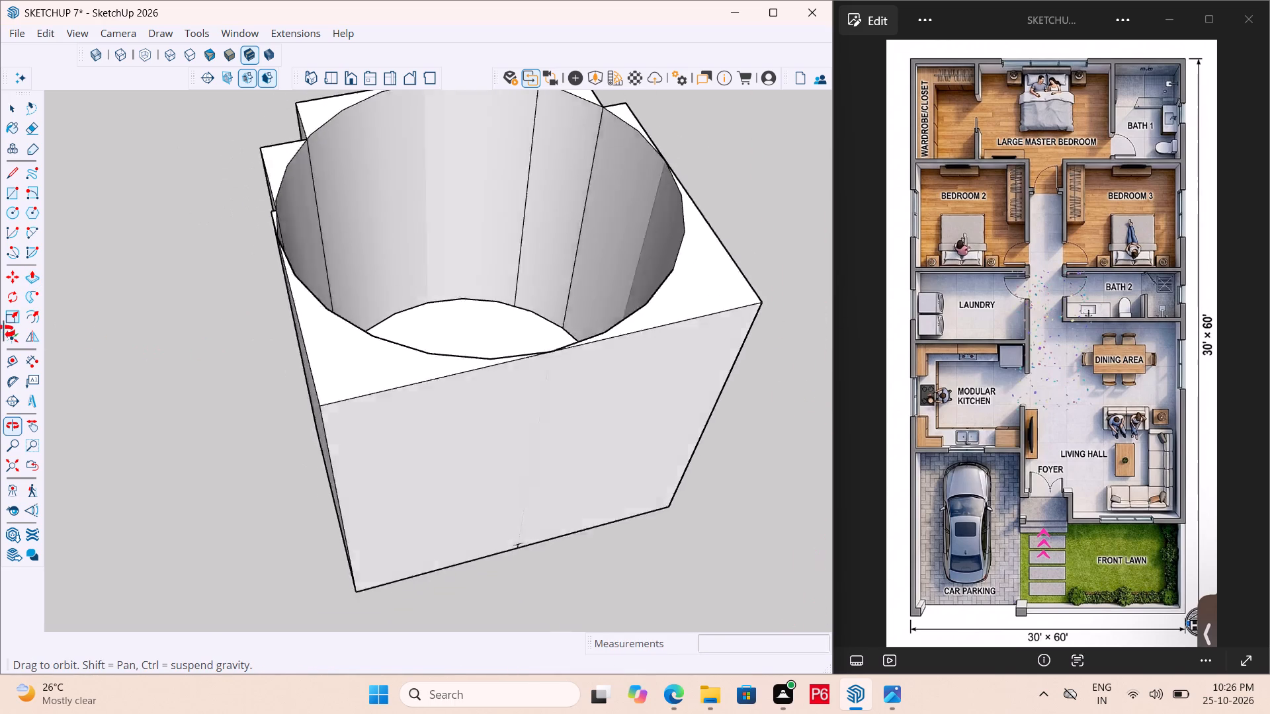
{"action": "middle_click_drag", "start_coordinate": [4, 332], "coordinate": [3, 332]}
{"action": "left_click", "coordinate": [362, 428]}
{"action": "middle_click_drag", "start_coordinate": [341, 428], "coordinate": [360, 429]}
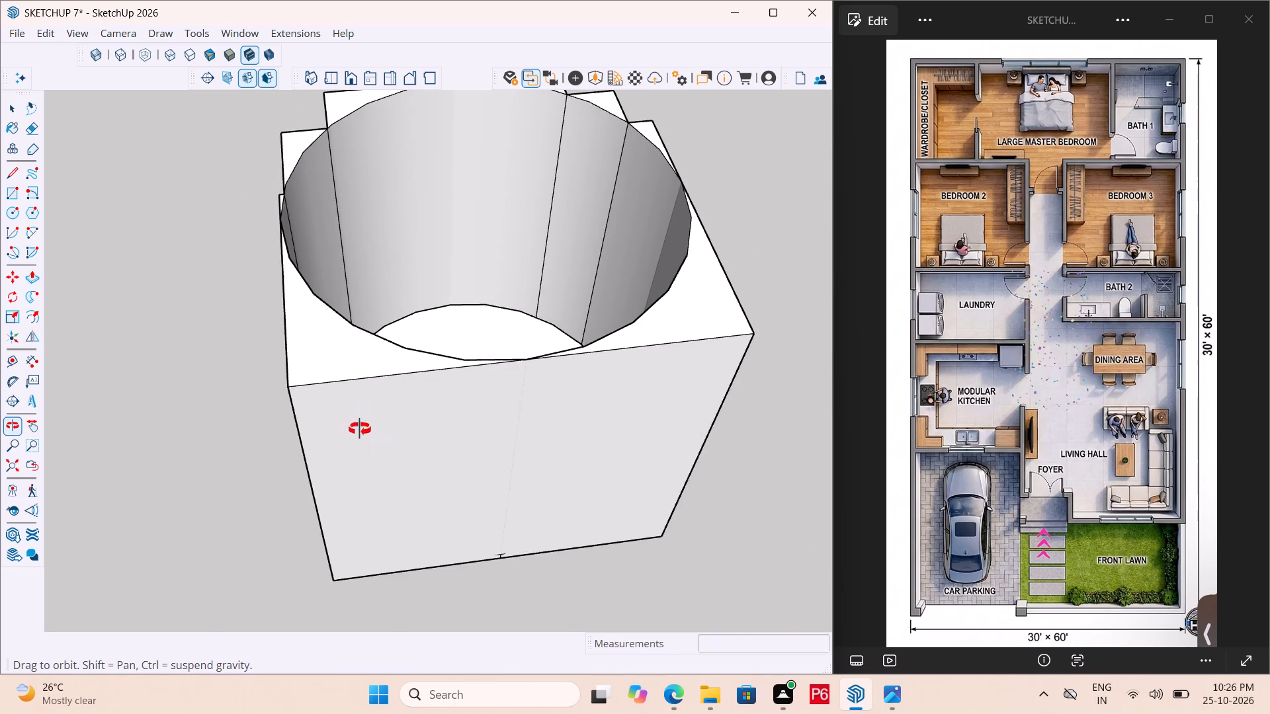
{"action": "middle_click_drag", "start_coordinate": [360, 429], "coordinate": [749, 421]}
{"action": "key", "text": "ctrl+s"}
{"action": "key", "text": "ctrl+s"}
{"action": "key", "text": "ctrl+s"}
{"action": "key", "text": "ctrl+s"}
{"action": "key", "text": "ctrl+s"}
{"action": "key", "text": "ctrl+s"}
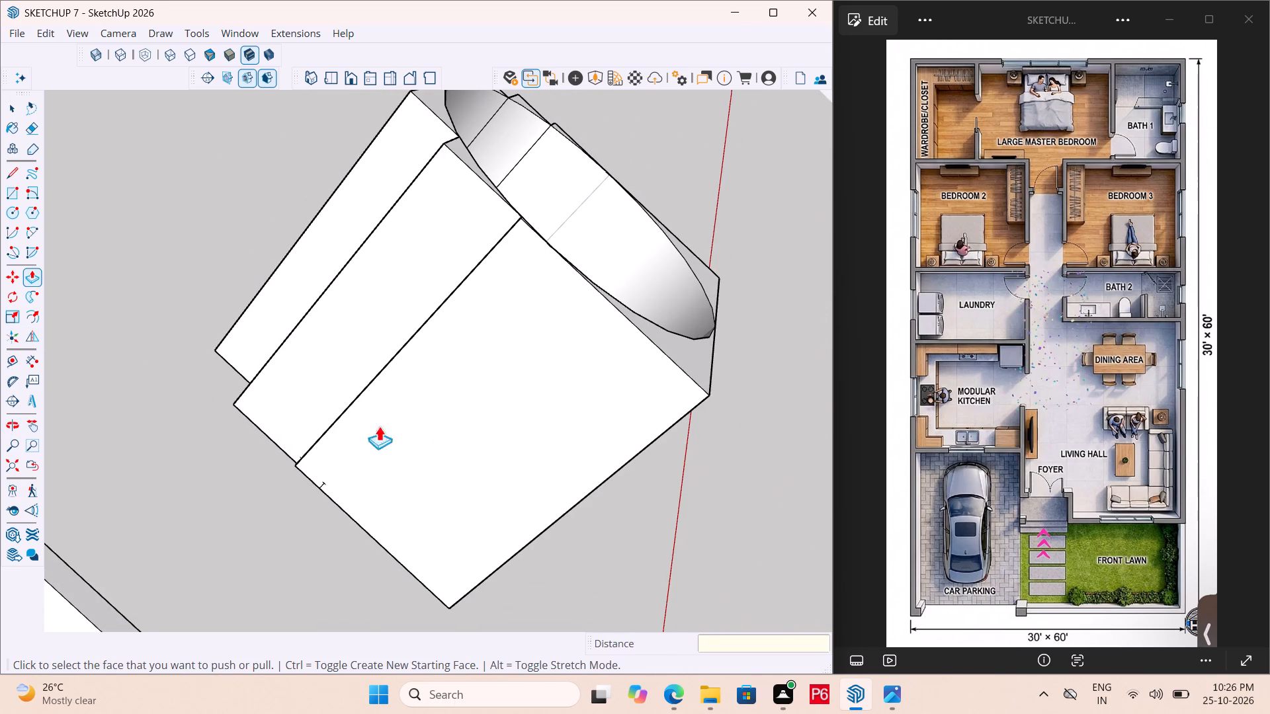
Erase the stray vertical lines on the inner wall of the round opening.
{"action": "scroll", "coordinate": [319, 427], "scroll_direction": "down", "scroll_amount": 6}
{"action": "middle_click_drag", "start_coordinate": [245, 438], "coordinate": [758, 545]}
{"action": "scroll", "coordinate": [506, 370], "scroll_direction": "up", "scroll_amount": 5}
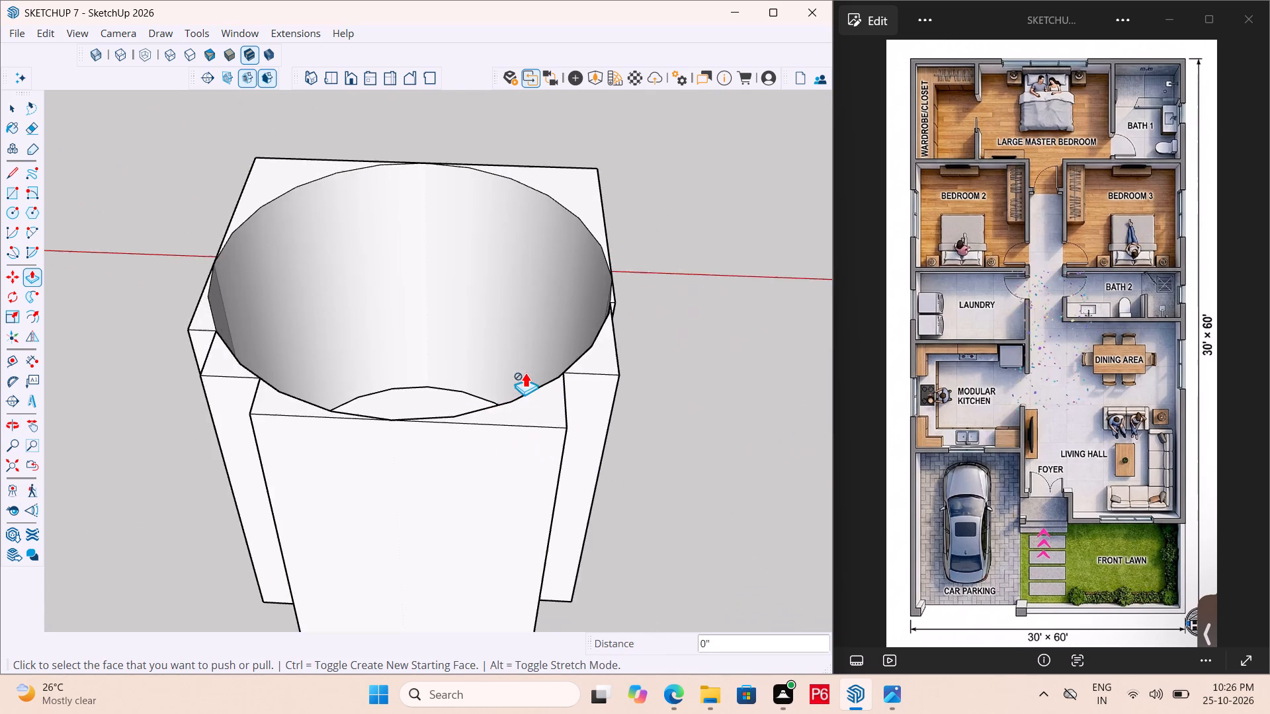
{"action": "scroll", "coordinate": [447, 399], "scroll_direction": "up", "scroll_amount": 2}
{"action": "middle_click_drag", "start_coordinate": [403, 419], "coordinate": [288, 550]}
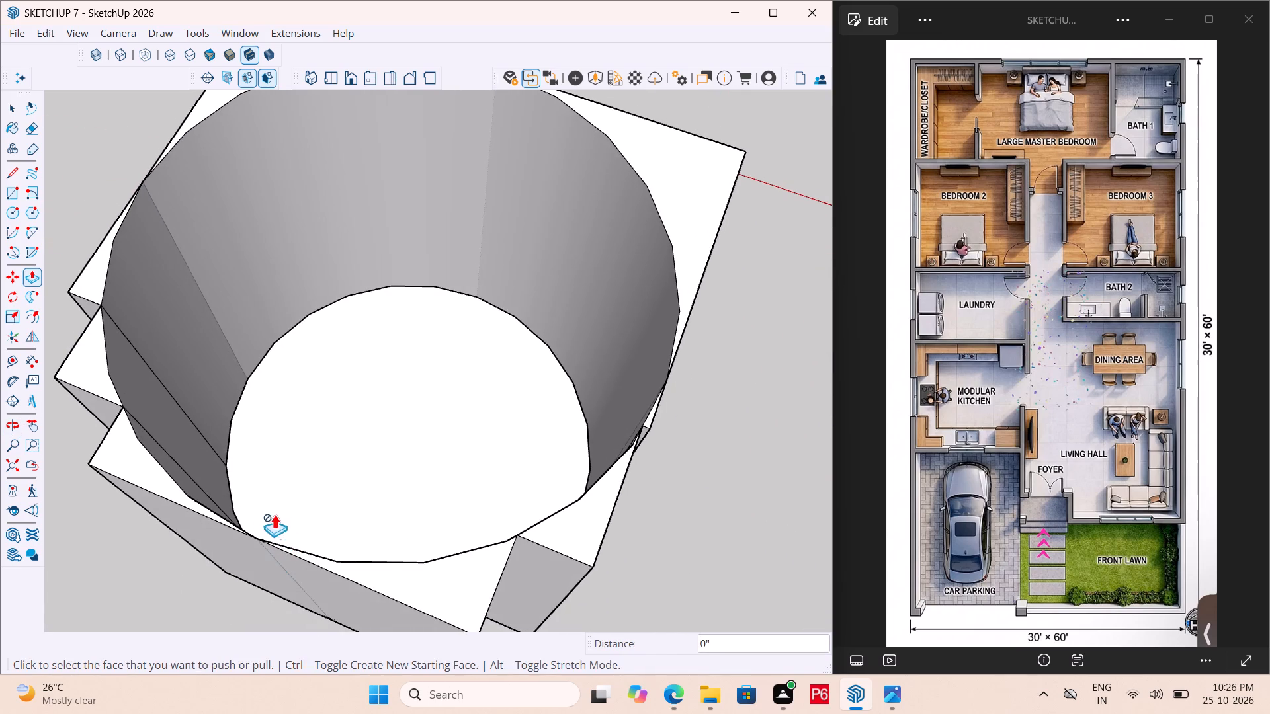
{"action": "middle_click_drag", "start_coordinate": [259, 511], "coordinate": [0, 526]}
{"action": "middle_click_drag", "start_coordinate": [675, 461], "coordinate": [0, 434]}
{"action": "middle_click_drag", "start_coordinate": [843, 384], "coordinate": [605, 379]}
{"action": "middle_click_drag", "start_coordinate": [657, 379], "coordinate": [481, 369]}
{"action": "key", "text": "e"}
{"action": "left_click_drag", "start_coordinate": [300, 262], "coordinate": [409, 209]}
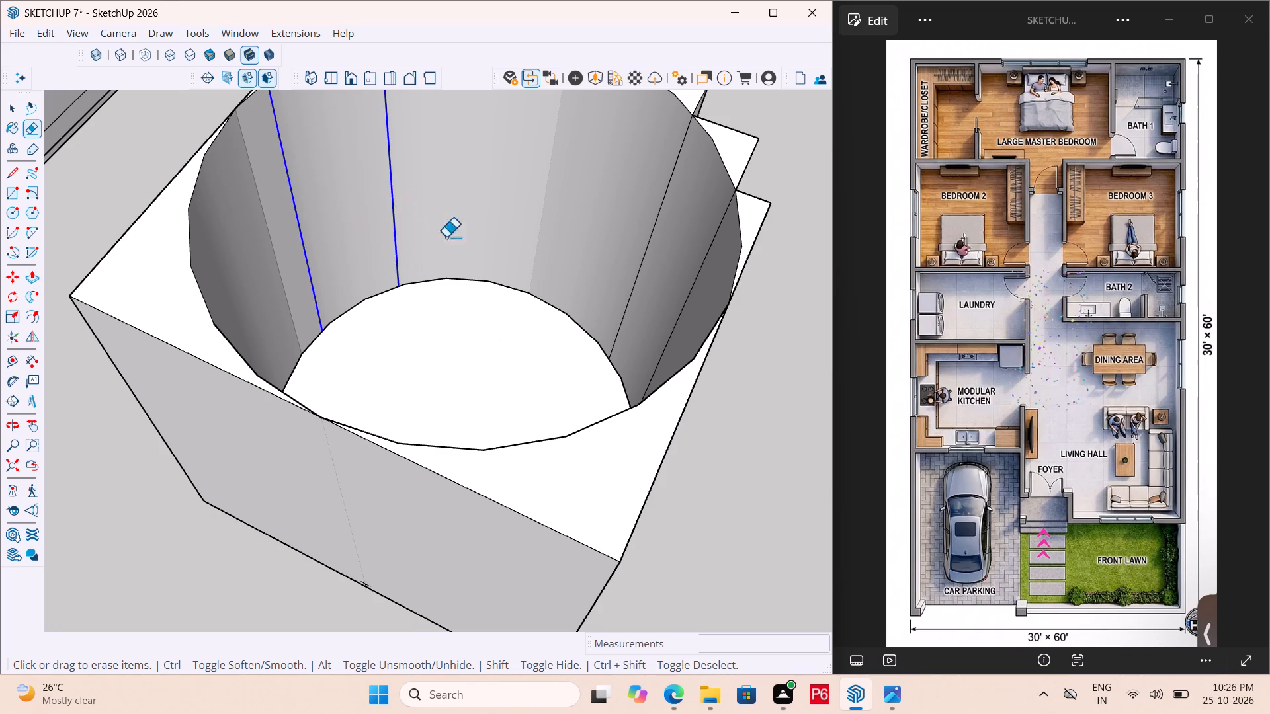
{"action": "middle_click_drag", "start_coordinate": [353, 373], "coordinate": [626, 365]}
{"action": "left_click_drag", "start_coordinate": [573, 219], "coordinate": [468, 187]}
{"action": "left_click_drag", "start_coordinate": [468, 187], "coordinate": [588, 188]}
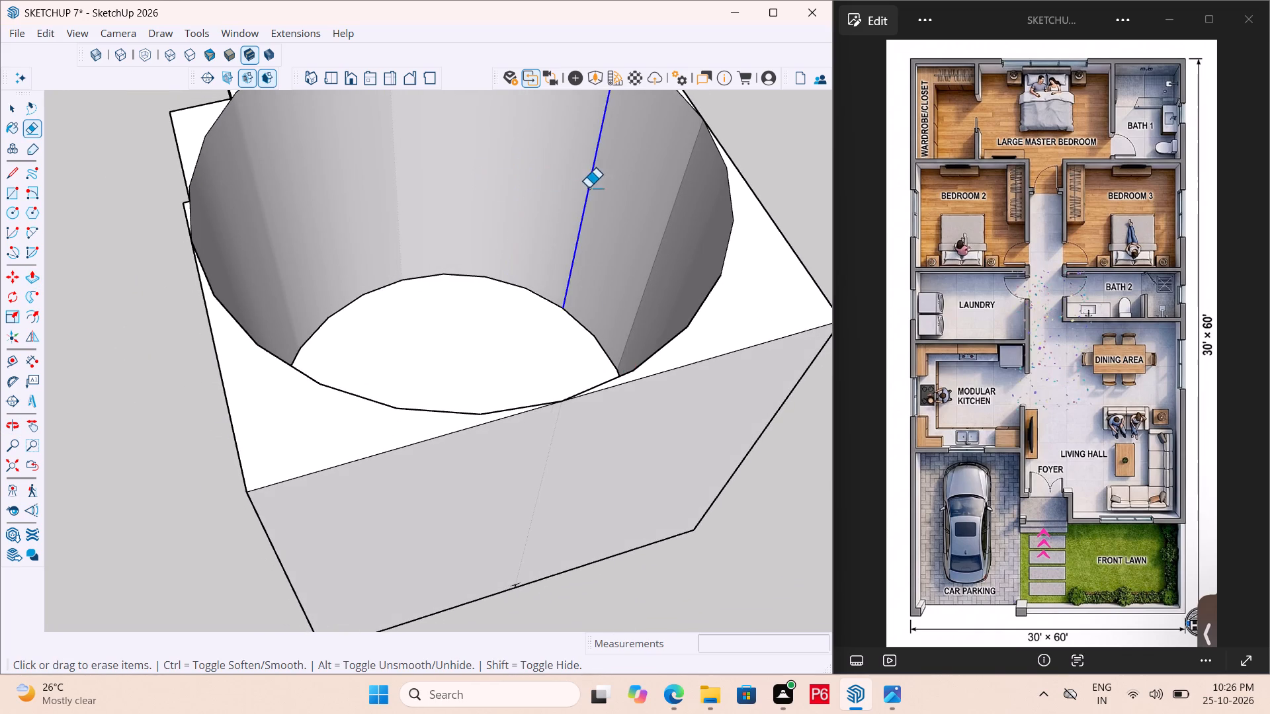
{"action": "left_click_drag", "start_coordinate": [588, 188], "coordinate": [599, 200]}
Save the model after cleaning up the opening's inner wall.
{"action": "key", "text": "ctrl+s"}
{"action": "key", "text": "ctrl+s"}
{"action": "key", "text": "ctrl+s"}
{"action": "key", "text": "ctrl+s"}
{"action": "scroll", "coordinate": [550, 327], "scroll_direction": "down", "scroll_amount": 1, "text": "ctrl"}
{"action": "key", "text": "ctrl+s"}
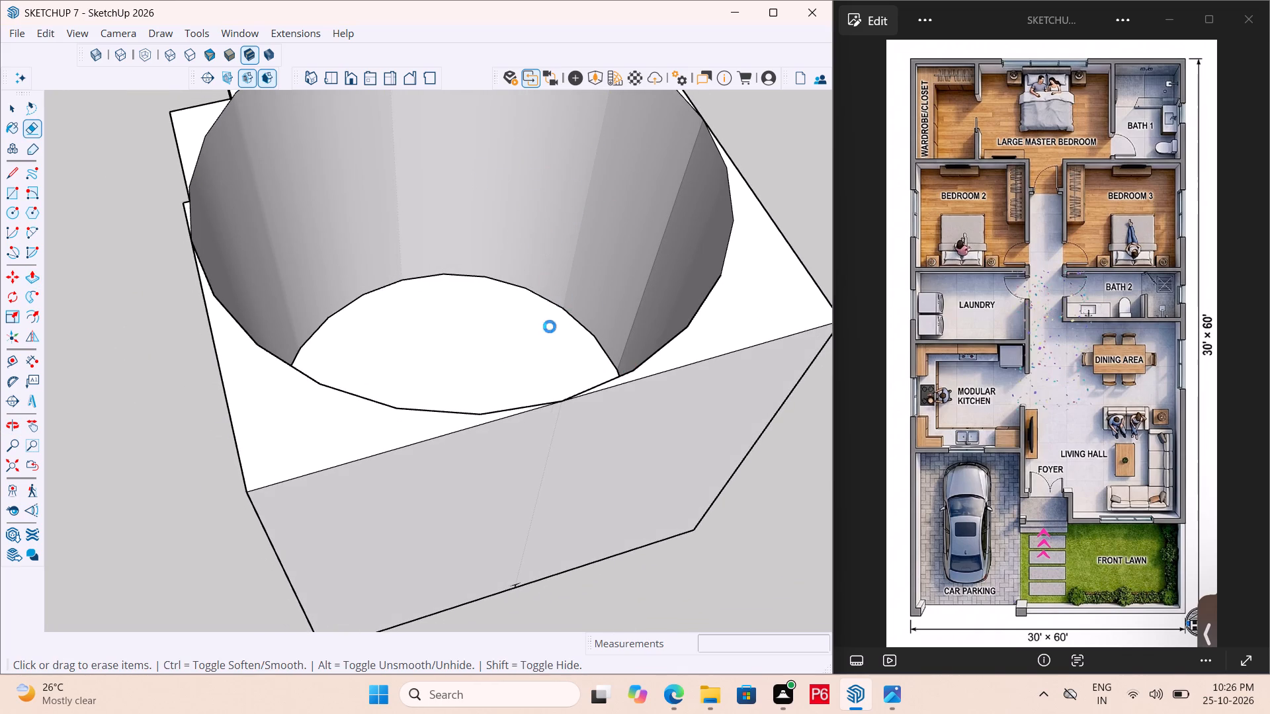
{"action": "key", "text": "ctrl+s"}
Erase the vertical edges of the block's stepped corner to remove its outer faces around the cylinder.
{"action": "scroll", "coordinate": [501, 347], "scroll_direction": "down", "scroll_amount": 5}
{"action": "middle_click_drag", "start_coordinate": [421, 384], "coordinate": [1083, 333]}
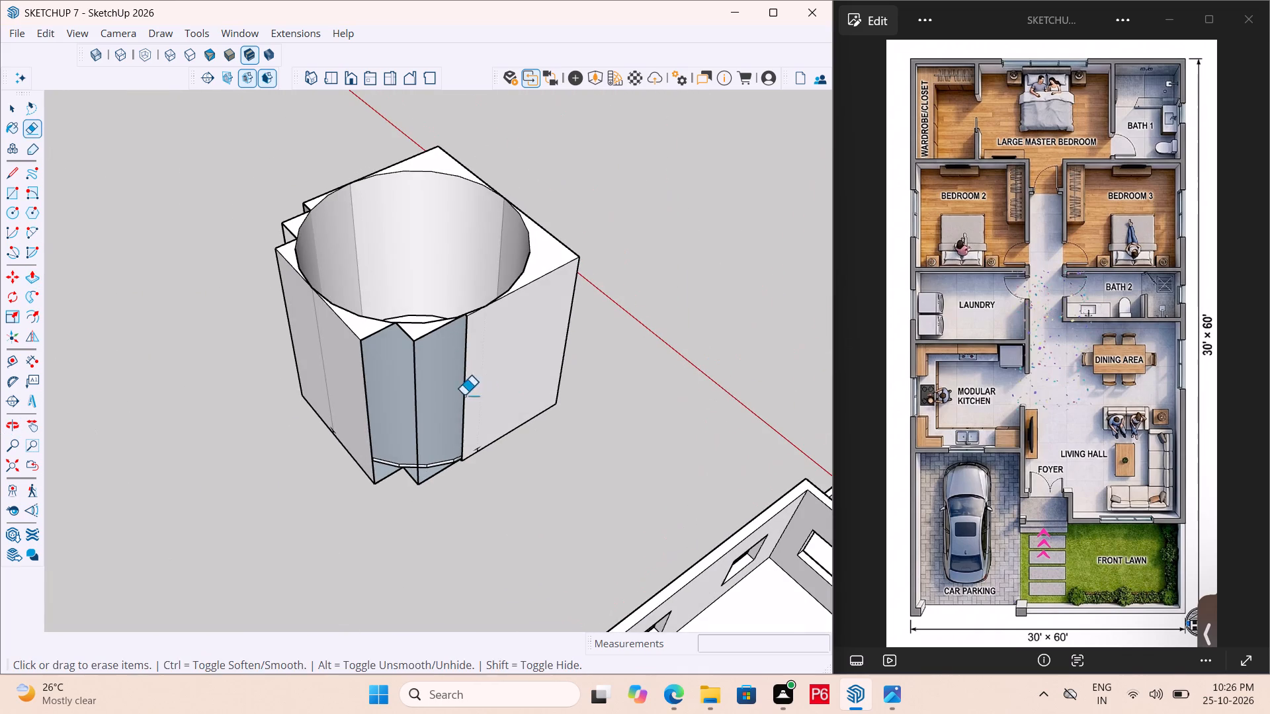
{"action": "middle_click_drag", "start_coordinate": [491, 385], "coordinate": [499, 383]}
{"action": "left_click_drag", "start_coordinate": [458, 388], "coordinate": [464, 388]}
{"action": "left_click", "coordinate": [464, 388]}
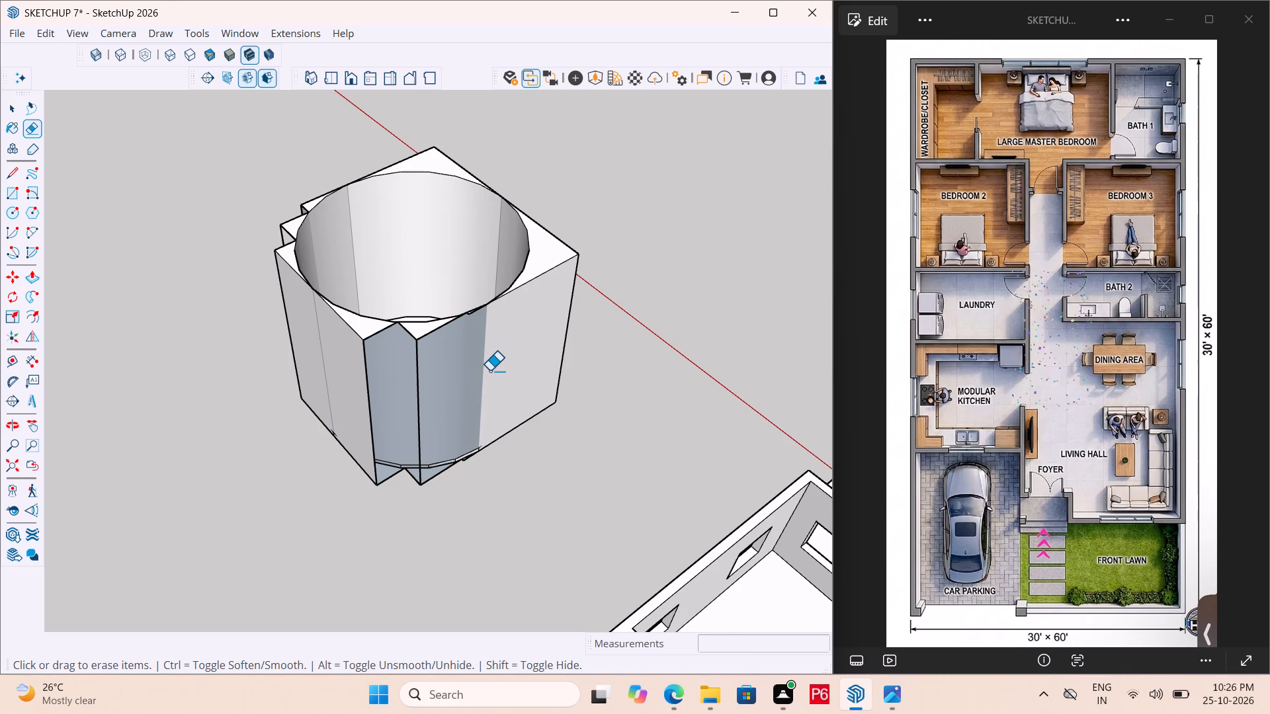
{"action": "left_click_drag", "start_coordinate": [490, 369], "coordinate": [501, 356]}
{"action": "left_click", "coordinate": [501, 356]}
{"action": "left_click_drag", "start_coordinate": [466, 360], "coordinate": [517, 345]}
{"action": "left_click", "coordinate": [517, 345]}
{"action": "left_click_drag", "start_coordinate": [469, 358], "coordinate": [498, 353]}
{"action": "left_click_drag", "start_coordinate": [391, 380], "coordinate": [409, 381]}
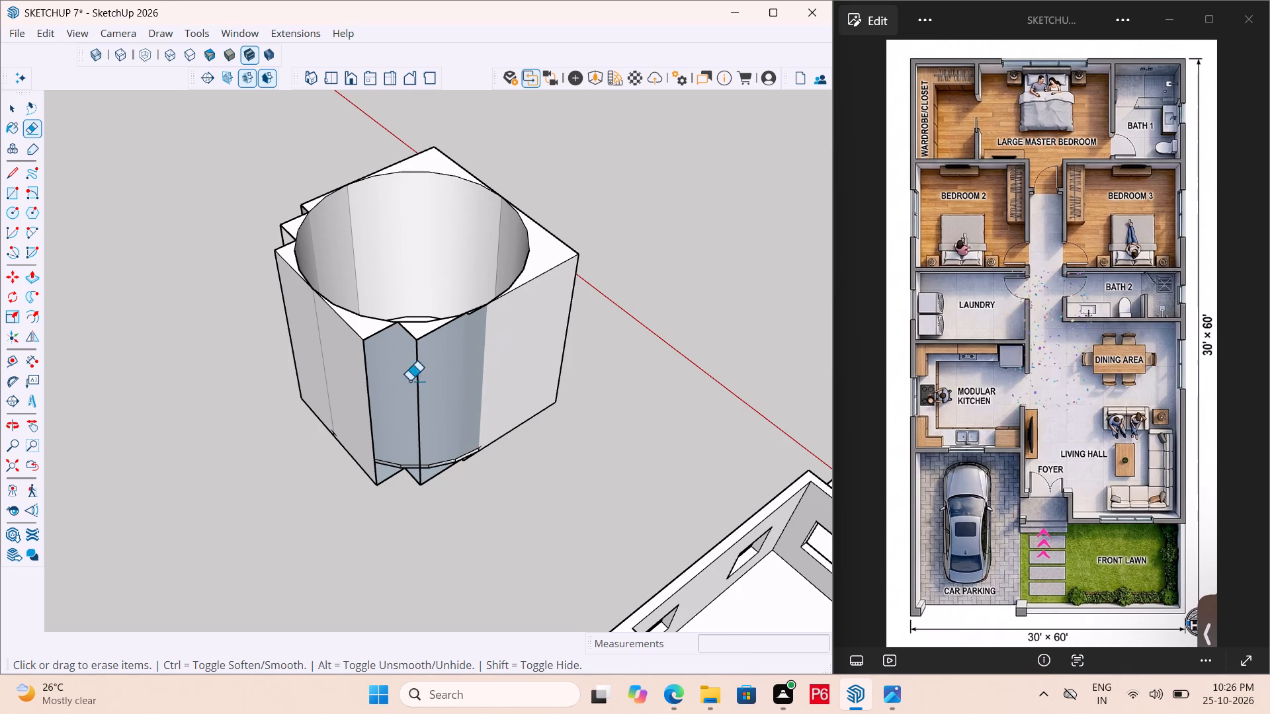
{"action": "left_click_drag", "start_coordinate": [409, 381], "coordinate": [425, 381]}
{"action": "left_click", "coordinate": [425, 381]}
{"action": "left_click_drag", "start_coordinate": [389, 388], "coordinate": [347, 382]}
{"action": "left_click_drag", "start_coordinate": [341, 380], "coordinate": [329, 373]}
{"action": "left_click_drag", "start_coordinate": [329, 371], "coordinate": [301, 337]}
{"action": "left_click_drag", "start_coordinate": [318, 340], "coordinate": [318, 346]}
Erase the leftover bottom edges of the stepped corner outside the cylinder's base.
{"action": "middle_click_drag", "start_coordinate": [347, 393], "coordinate": [491, 385]}
{"action": "scroll", "coordinate": [456, 469], "scroll_direction": "up", "scroll_amount": 8}
{"action": "left_click_drag", "start_coordinate": [501, 465], "coordinate": [487, 467]}
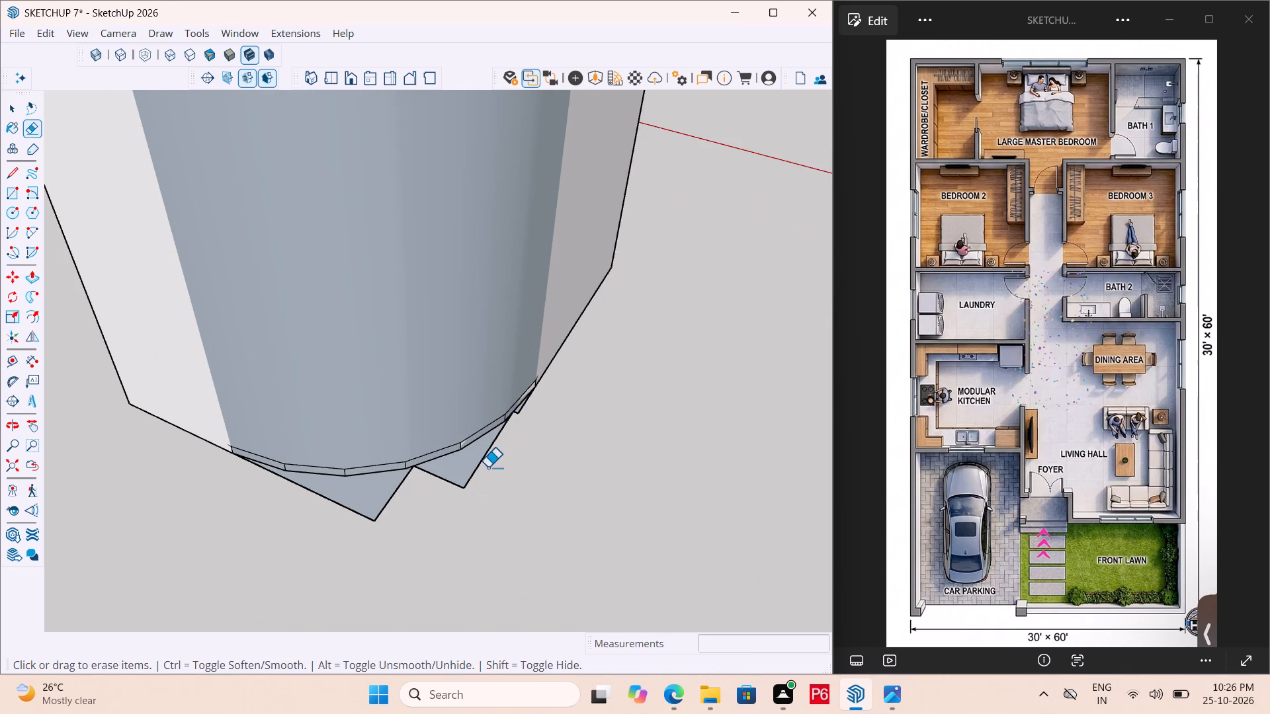
{"action": "left_click_drag", "start_coordinate": [487, 467], "coordinate": [318, 508]}
{"action": "scroll", "coordinate": [398, 496], "scroll_direction": "down", "scroll_amount": 5}
{"action": "middle_click_drag", "start_coordinate": [531, 433], "coordinate": [470, 427]}
{"action": "scroll", "coordinate": [531, 433], "scroll_direction": "up", "scroll_amount": 6}
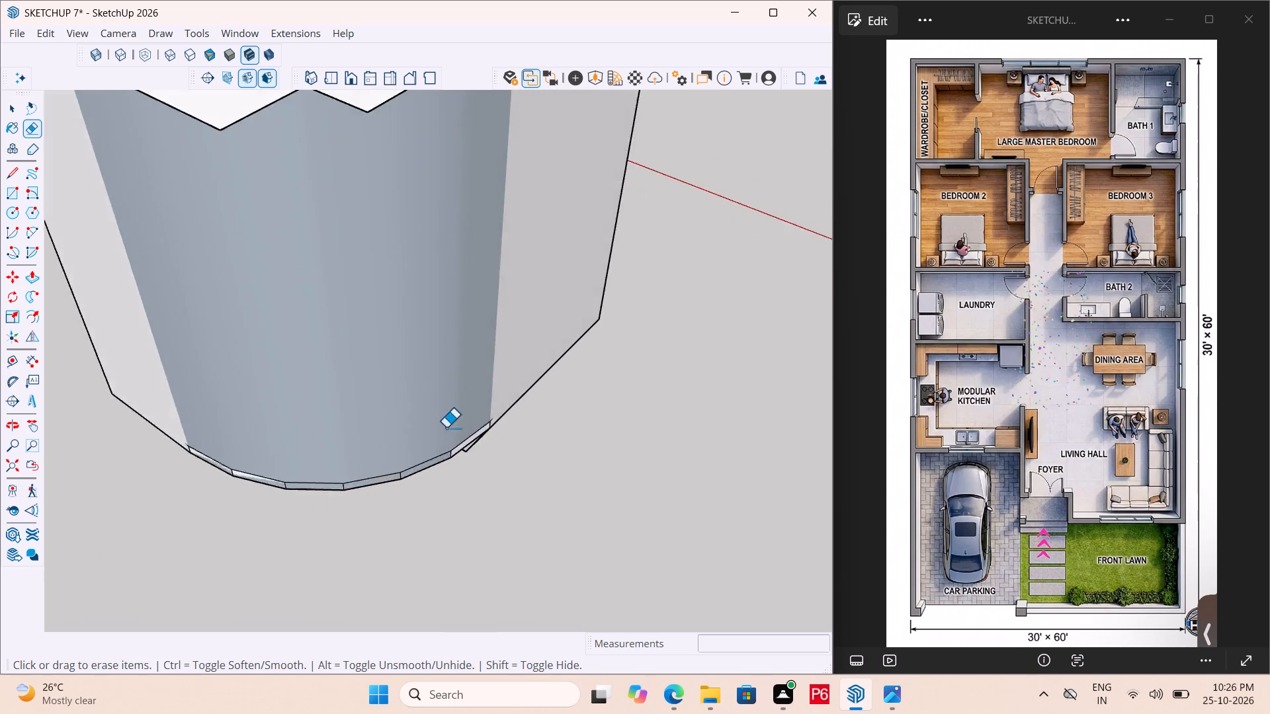
{"action": "scroll", "coordinate": [446, 428], "scroll_direction": "up", "scroll_amount": 12}
{"action": "left_click_drag", "start_coordinate": [453, 452], "coordinate": [468, 453]}
{"action": "left_click_drag", "start_coordinate": [462, 456], "coordinate": [450, 460]}
{"action": "left_click", "coordinate": [450, 460]}
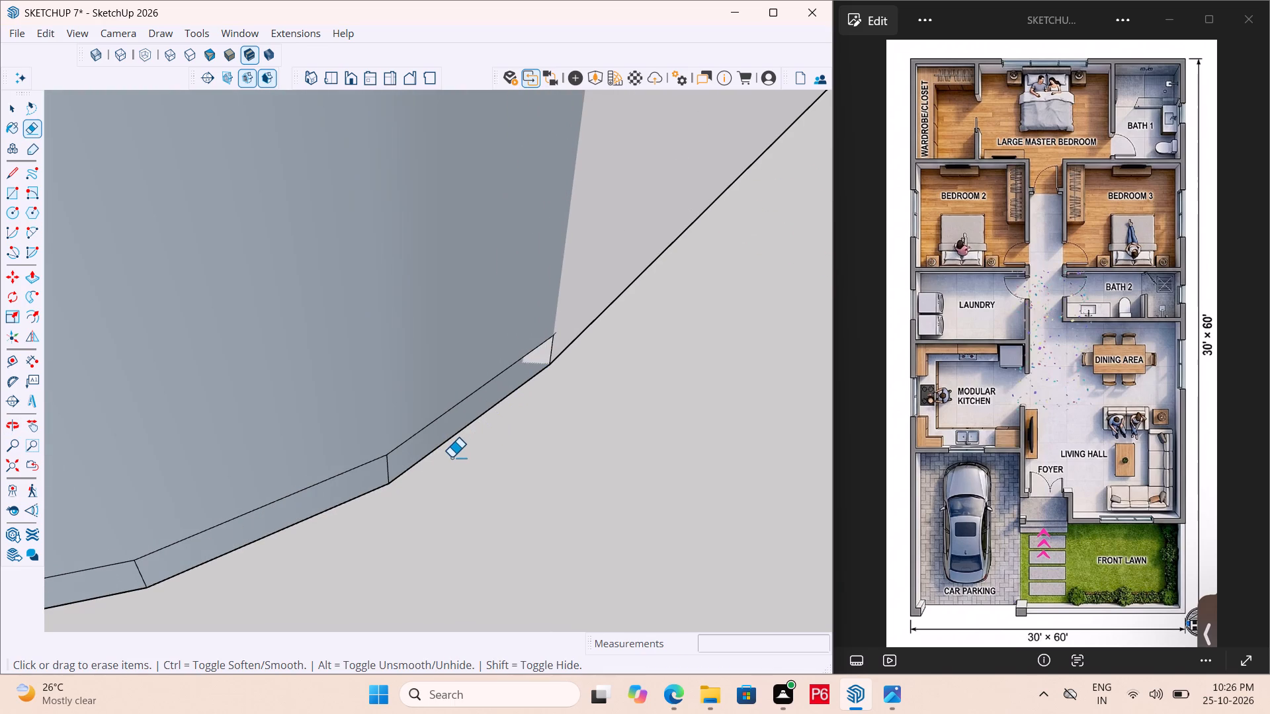
Erase the zigzag top edges of the stepped corner, including the tiny sliver beside the cylinder's rim.
{"action": "scroll", "coordinate": [433, 496], "scroll_direction": "down", "scroll_amount": 11}
{"action": "scroll", "coordinate": [533, 496], "scroll_direction": "down", "scroll_amount": 9}
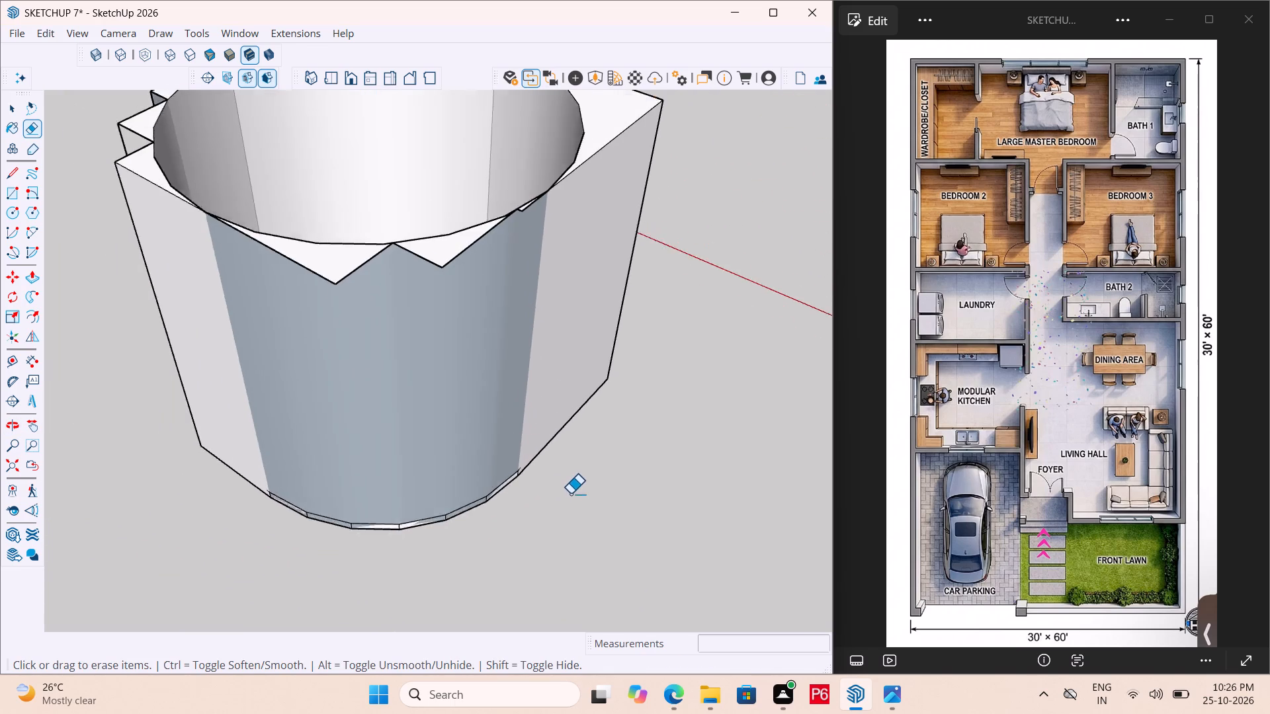
{"action": "scroll", "coordinate": [570, 494], "scroll_direction": "down", "scroll_amount": 3}
{"action": "scroll", "coordinate": [408, 376], "scroll_direction": "up", "scroll_amount": 5}
{"action": "left_click_drag", "start_coordinate": [396, 331], "coordinate": [454, 321]}
{"action": "left_click_drag", "start_coordinate": [548, 302], "coordinate": [585, 299]}
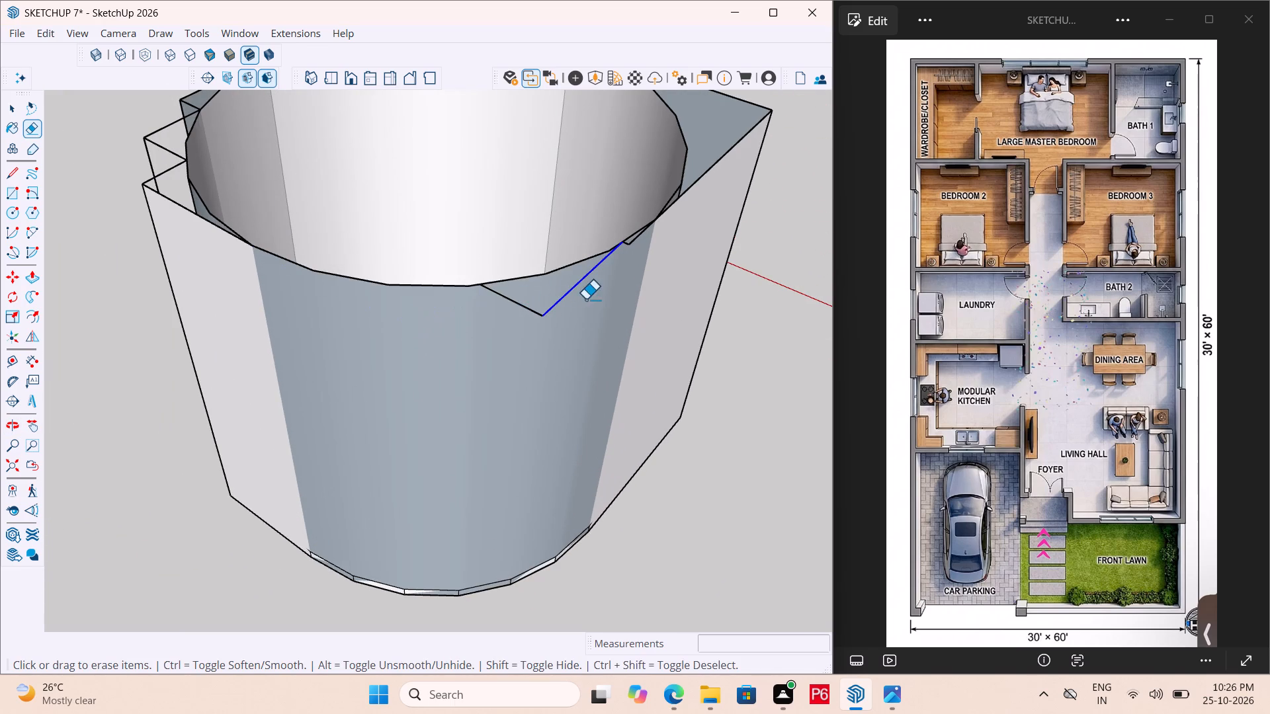
{"action": "left_click_drag", "start_coordinate": [585, 299], "coordinate": [523, 309]}
{"action": "scroll", "coordinate": [654, 253], "scroll_direction": "up", "scroll_amount": 10}
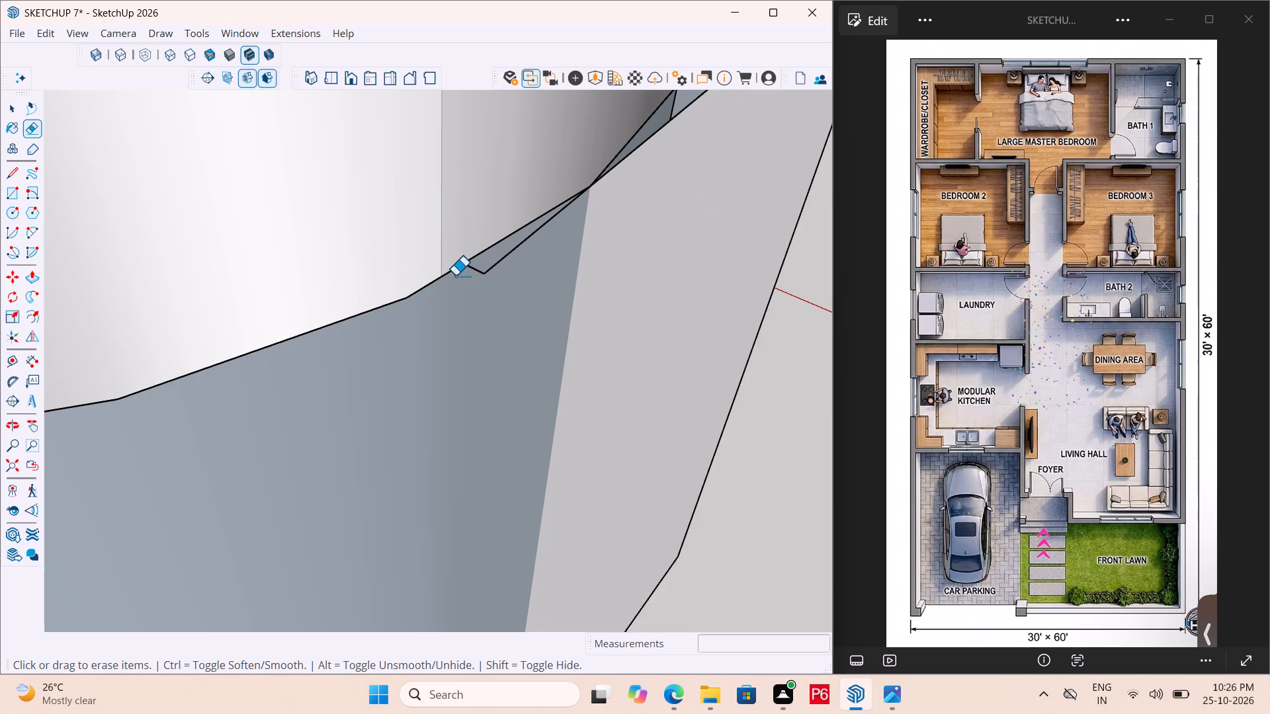
{"action": "left_click_drag", "start_coordinate": [472, 274], "coordinate": [517, 257]}
Erase the top, vertical and bottom edges of the adjacent square corner so only the cylinder wall remains there.
{"action": "scroll", "coordinate": [310, 494], "scroll_direction": "down", "scroll_amount": 6}
{"action": "scroll", "coordinate": [428, 438], "scroll_direction": "down", "scroll_amount": 6}
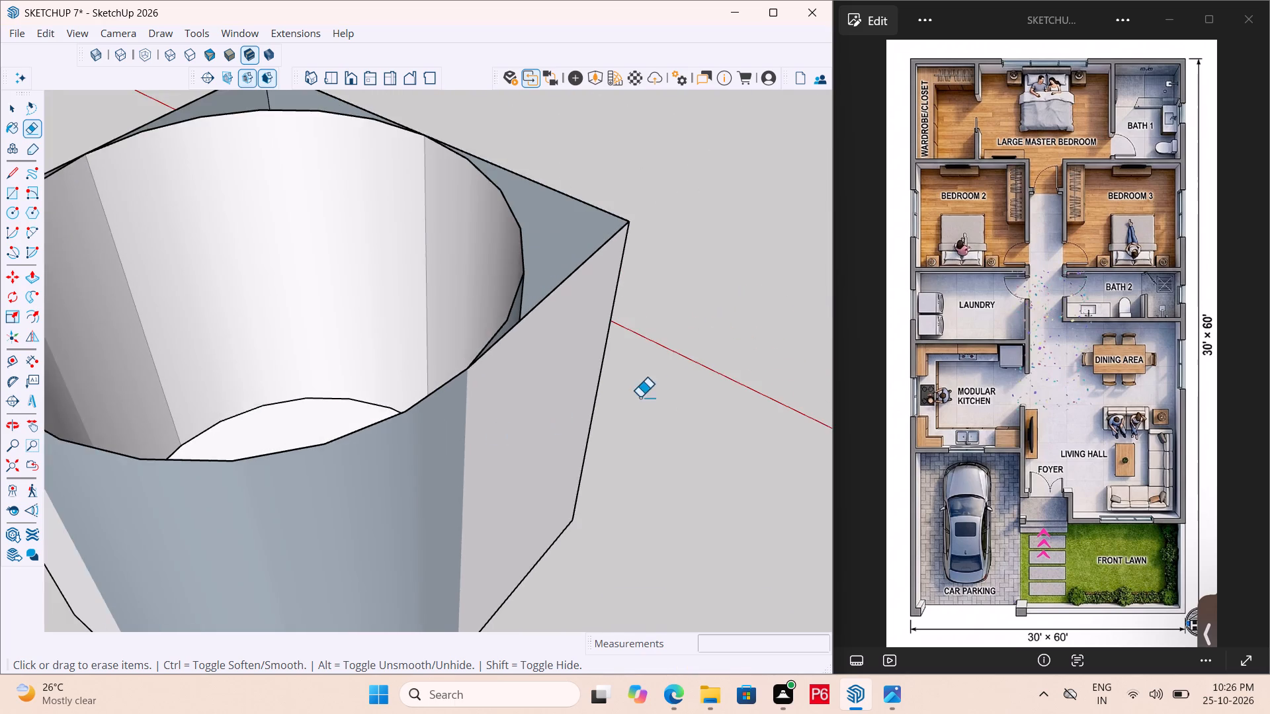
{"action": "scroll", "coordinate": [654, 393], "scroll_direction": "down", "scroll_amount": 4}
{"action": "middle_click_drag", "start_coordinate": [656, 408], "coordinate": [79, 535]}
{"action": "scroll", "coordinate": [353, 460], "scroll_direction": "up", "scroll_amount": 6}
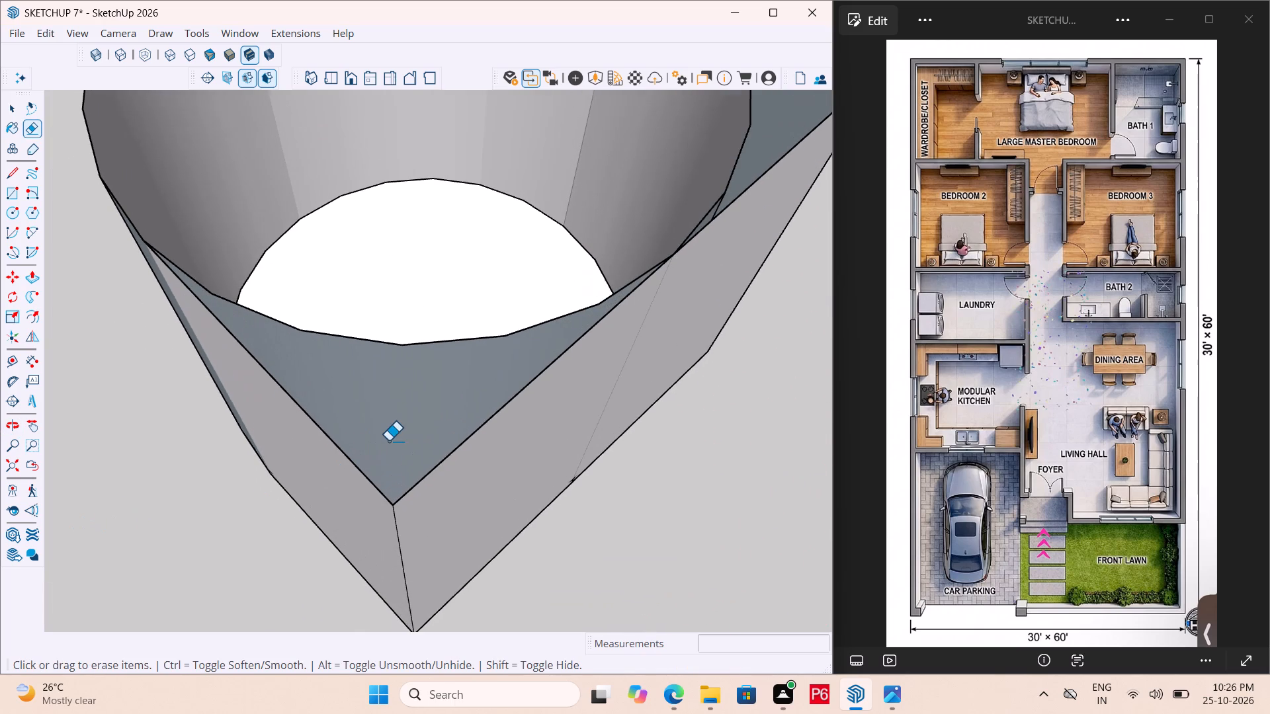
{"action": "scroll", "coordinate": [388, 441], "scroll_direction": "up", "scroll_amount": 1}
{"action": "left_click_drag", "start_coordinate": [385, 442], "coordinate": [361, 459]}
{"action": "left_click_drag", "start_coordinate": [352, 467], "coordinate": [345, 473]}
{"action": "left_click_drag", "start_coordinate": [357, 473], "coordinate": [388, 463]}
{"action": "left_click_drag", "start_coordinate": [396, 463], "coordinate": [429, 477]}
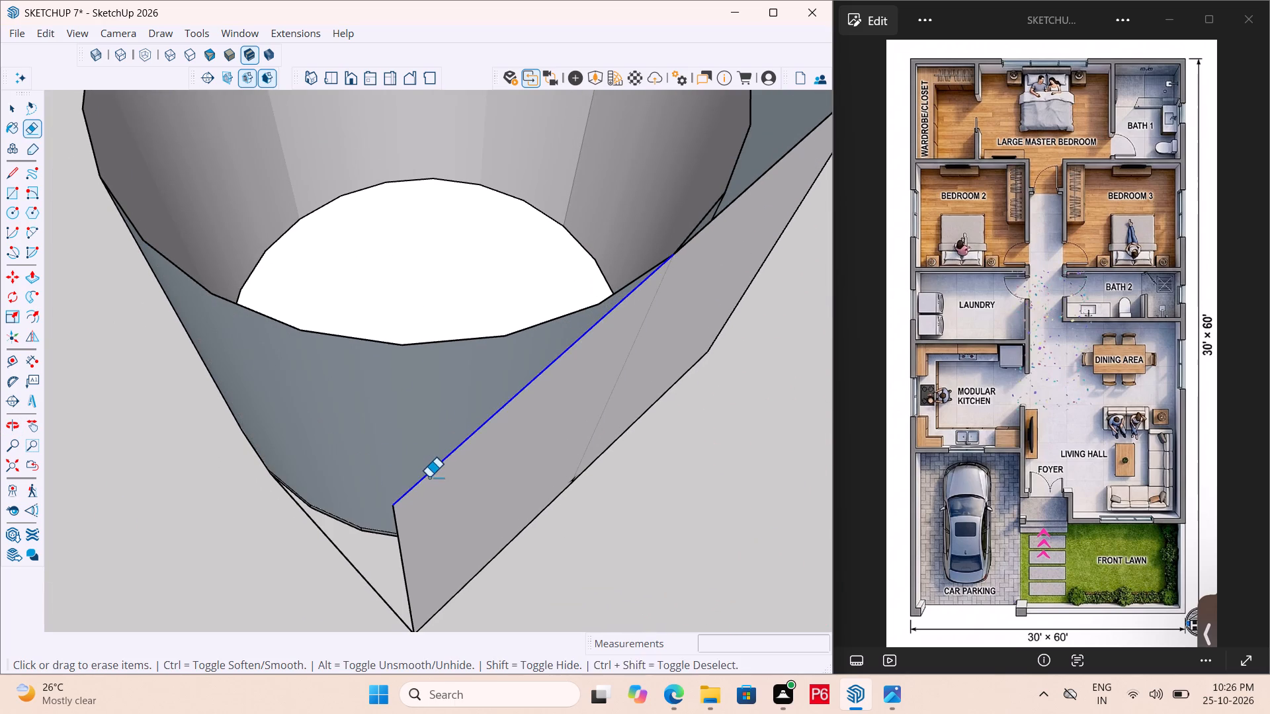
{"action": "left_click_drag", "start_coordinate": [429, 477], "coordinate": [430, 477]}
{"action": "middle_click_drag", "start_coordinate": [444, 506], "coordinate": [463, 377]}
{"action": "left_click_drag", "start_coordinate": [427, 588], "coordinate": [399, 617]}
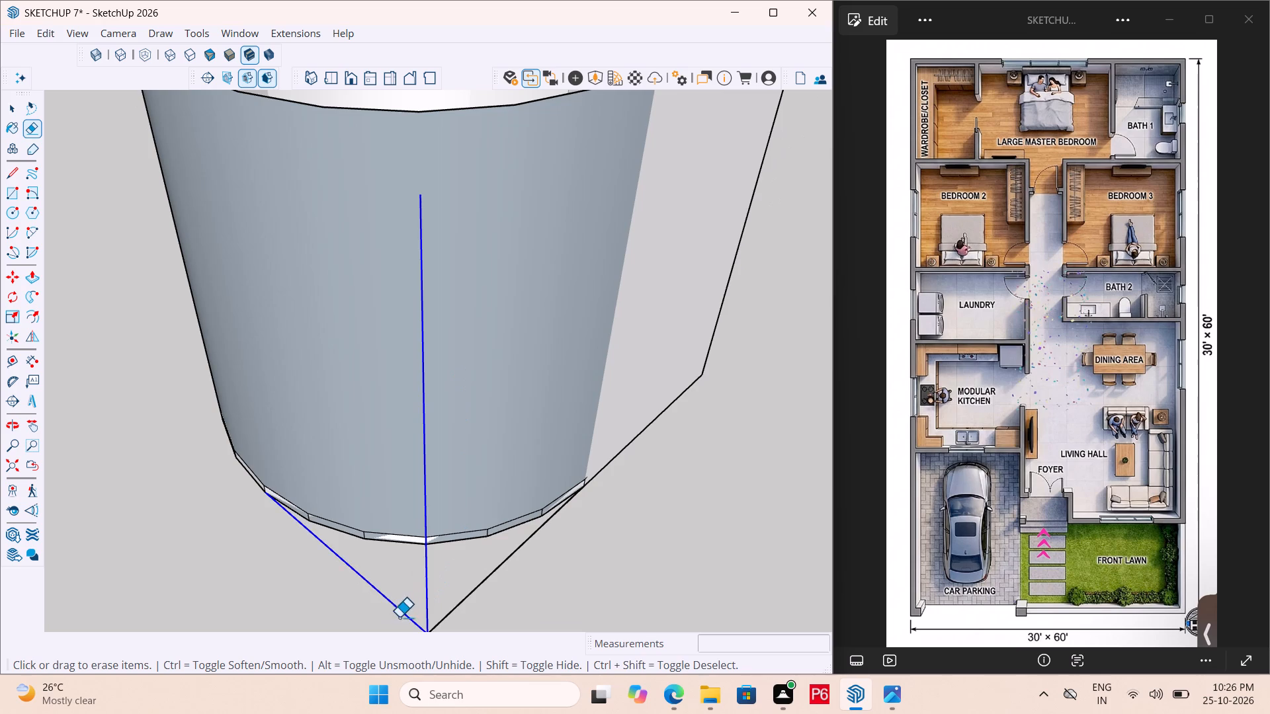
{"action": "left_click_drag", "start_coordinate": [399, 617], "coordinate": [484, 598]}
{"action": "left_click", "coordinate": [484, 598]}
Erase the top, vertical and bottom edges of the next square corner around the cylinder.
{"action": "scroll", "coordinate": [308, 585], "scroll_direction": "down", "scroll_amount": 6}
{"action": "middle_click_drag", "start_coordinate": [626, 428], "coordinate": [376, 583]}
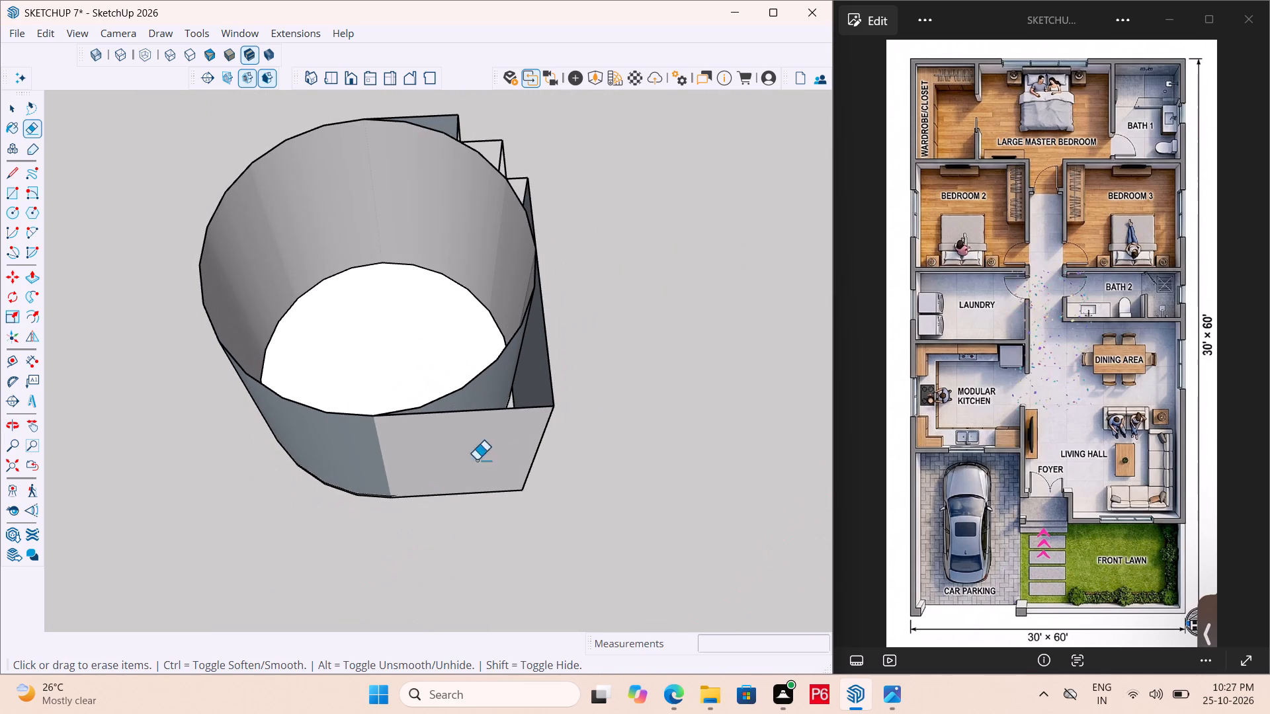
{"action": "left_click_drag", "start_coordinate": [479, 403], "coordinate": [482, 413]}
{"action": "left_click_drag", "start_coordinate": [527, 386], "coordinate": [553, 376]}
{"action": "left_click", "coordinate": [553, 376]}
{"action": "left_click_drag", "start_coordinate": [542, 447], "coordinate": [515, 464]}
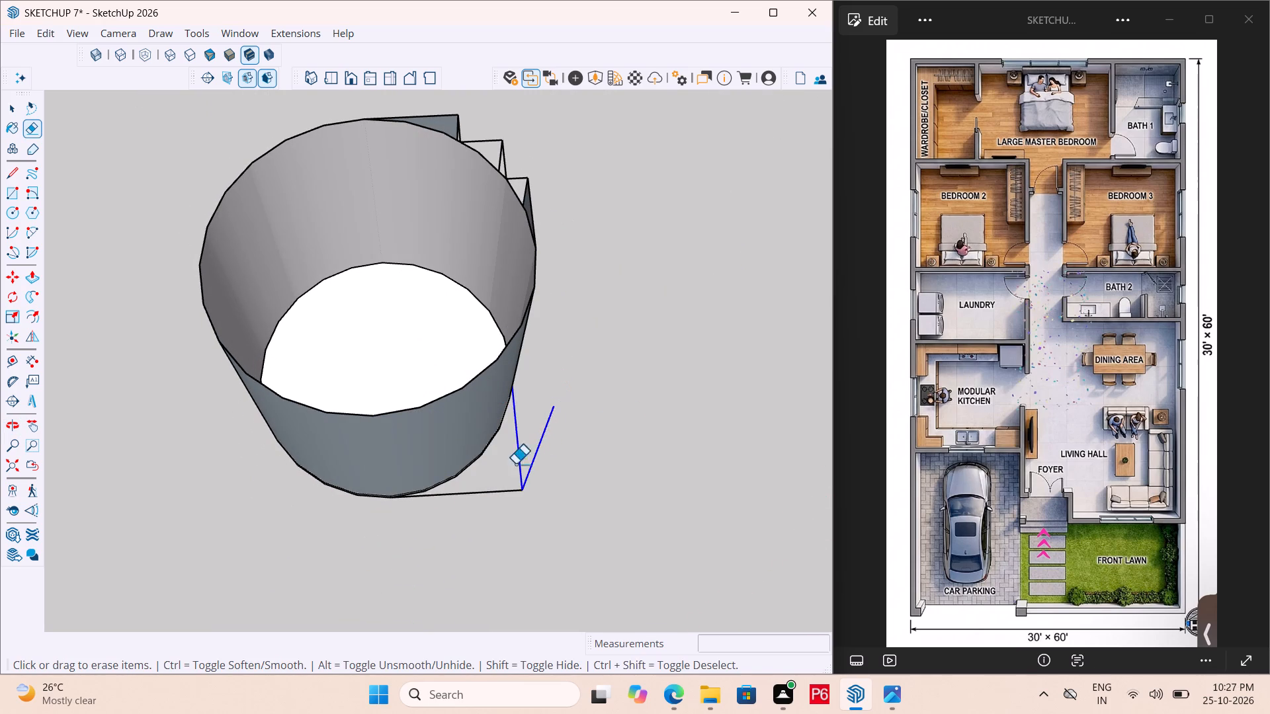
{"action": "left_click_drag", "start_coordinate": [515, 464], "coordinate": [493, 497]}
Erase the top, vertical and bottom edges of the last stepped corner so only the cylinder wall remains.
{"action": "middle_click_drag", "start_coordinate": [641, 431], "coordinate": [71, 450]}
{"action": "scroll", "coordinate": [583, 417], "scroll_direction": "up", "scroll_amount": 5}
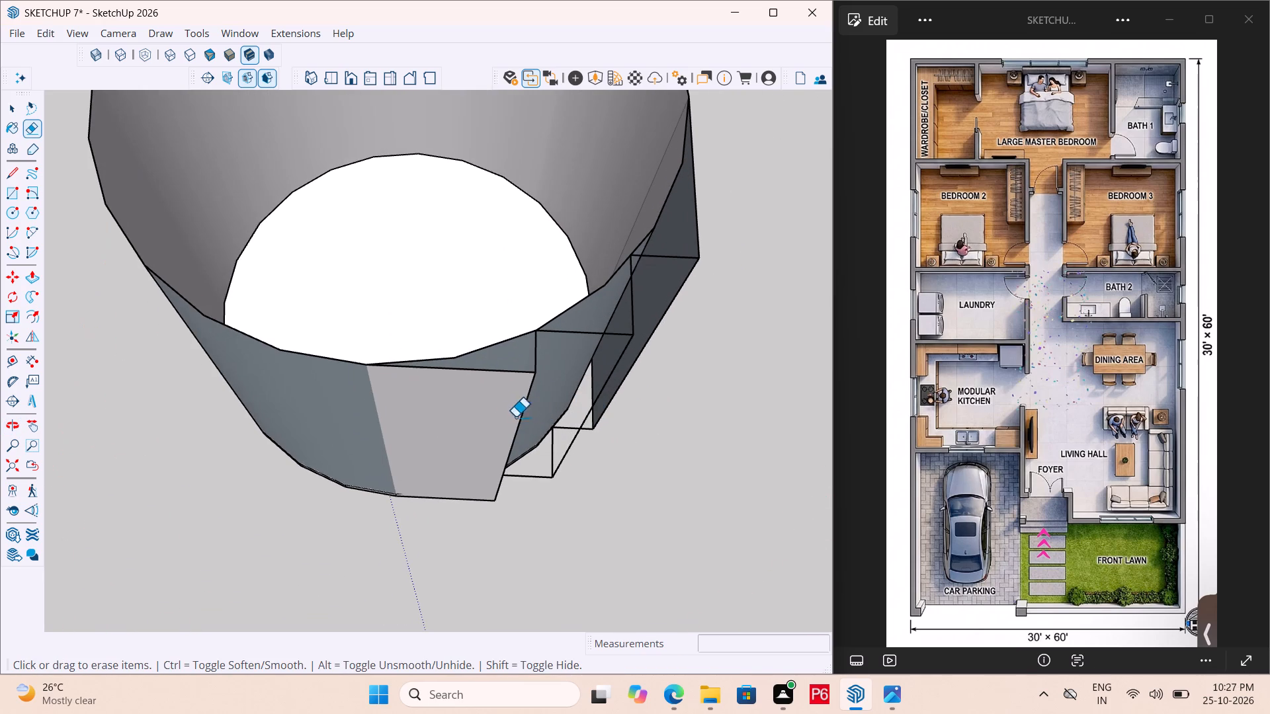
{"action": "left_click_drag", "start_coordinate": [517, 385], "coordinate": [529, 367]}
{"action": "left_click_drag", "start_coordinate": [547, 350], "coordinate": [528, 362]}
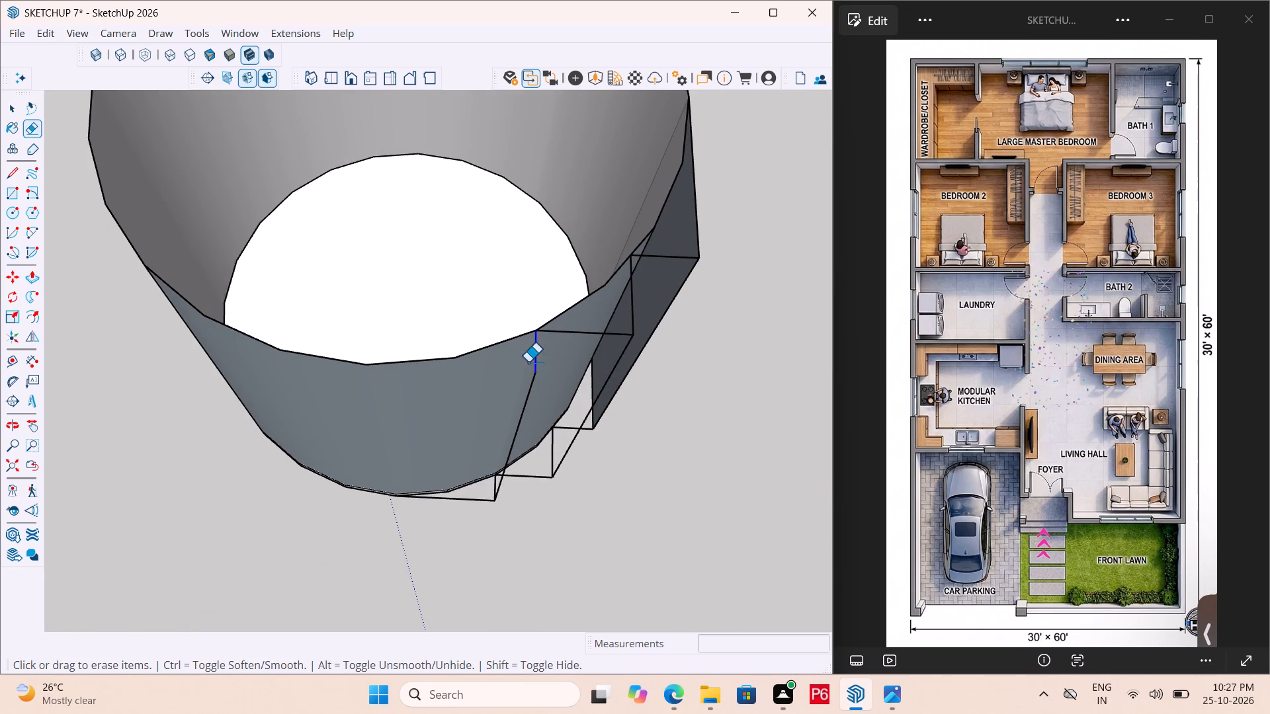
{"action": "left_click_drag", "start_coordinate": [528, 362], "coordinate": [578, 330]}
{"action": "left_click_drag", "start_coordinate": [546, 362], "coordinate": [532, 379]}
{"action": "left_click_drag", "start_coordinate": [636, 305], "coordinate": [632, 315]}
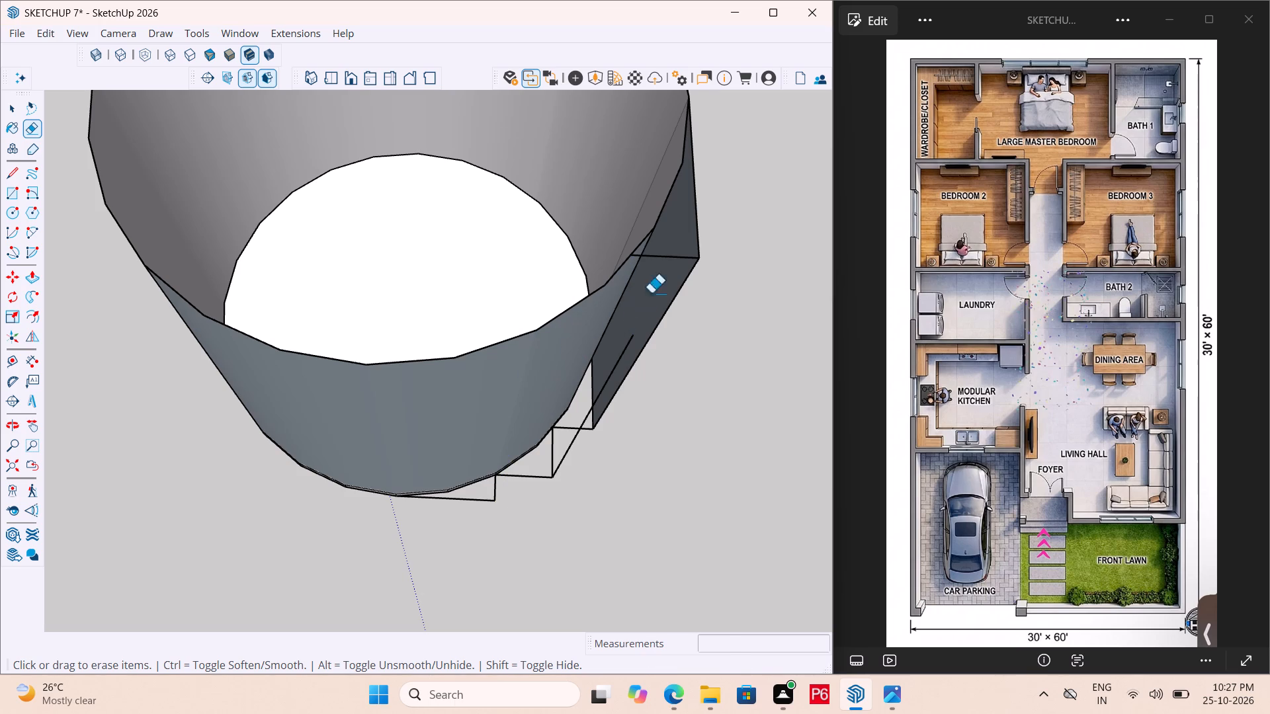
{"action": "left_click_drag", "start_coordinate": [666, 266], "coordinate": [700, 221]}
{"action": "left_click_drag", "start_coordinate": [675, 288], "coordinate": [601, 387]}
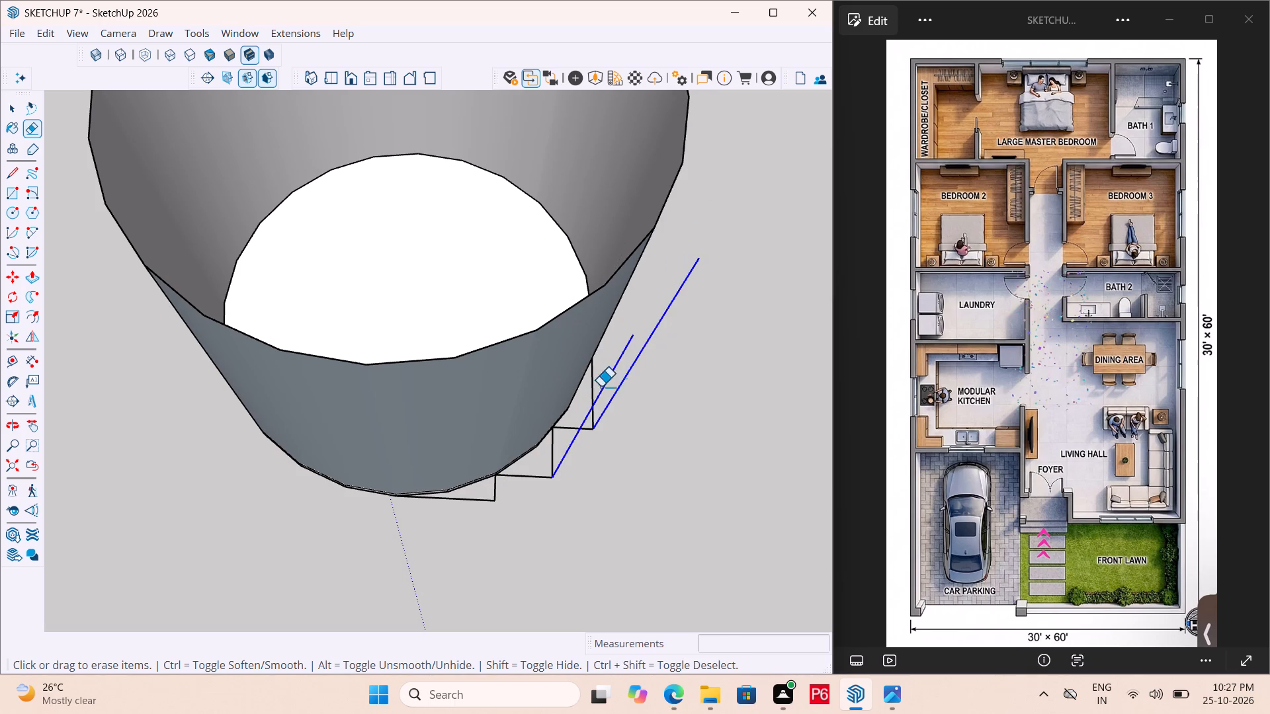
{"action": "left_click_drag", "start_coordinate": [601, 387], "coordinate": [437, 511]}
Check the cylinder's wall and base all round for leftover edges and save the model.
{"action": "middle_click_drag", "start_coordinate": [532, 457], "coordinate": [228, 256]}
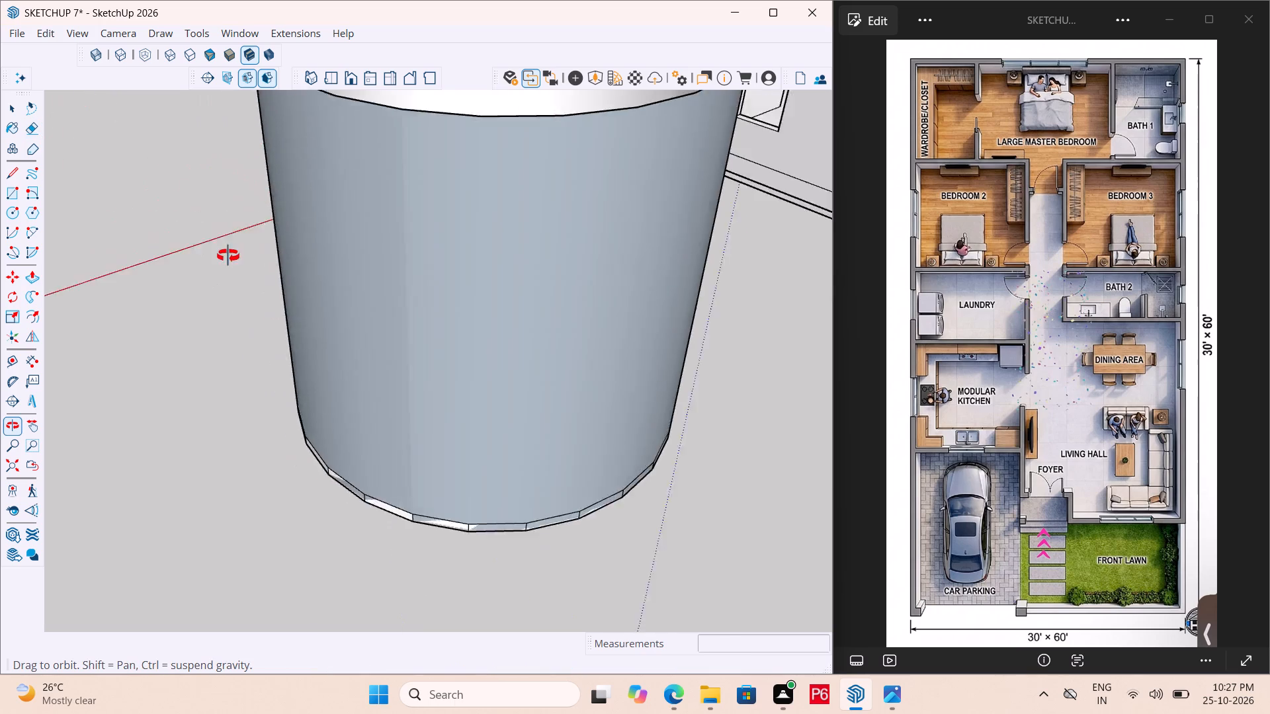
{"action": "middle_click_drag", "start_coordinate": [228, 256], "coordinate": [810, 34]}
{"action": "middle_click_drag", "start_coordinate": [280, 493], "coordinate": [327, 569]}
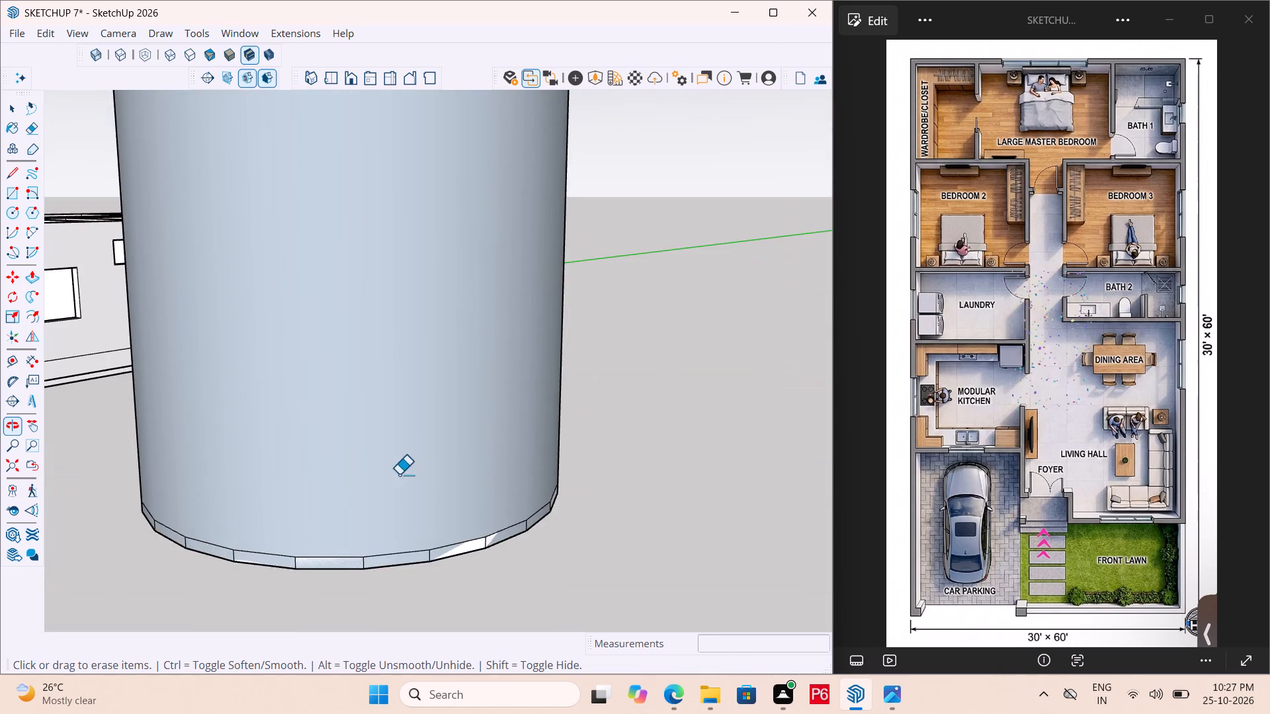
{"action": "scroll", "coordinate": [479, 374], "scroll_direction": "down", "scroll_amount": 1}
{"action": "middle_click_drag", "start_coordinate": [479, 374], "coordinate": [408, 643]}
{"action": "scroll", "coordinate": [532, 405], "scroll_direction": "down", "scroll_amount": 1}
{"action": "middle_click_drag", "start_coordinate": [532, 405], "coordinate": [476, 490]}
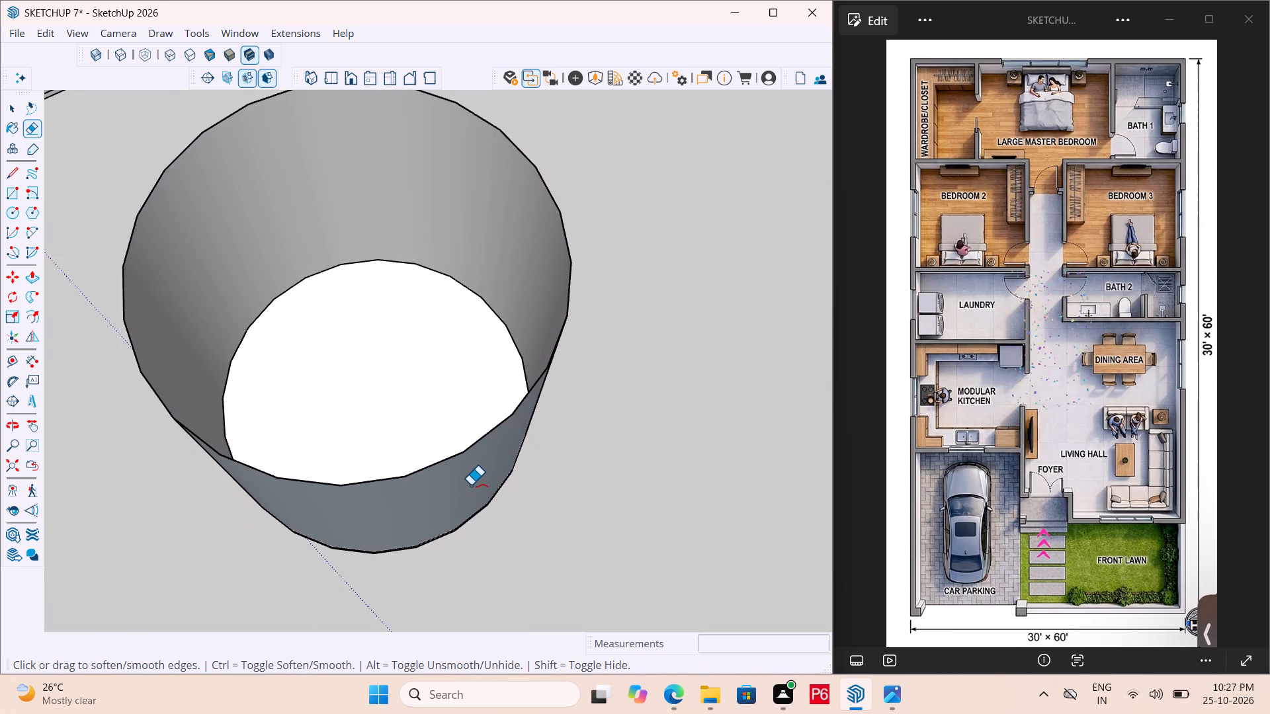
{"action": "key", "text": "ctrl+s"}
{"action": "key", "text": "ctrl+s"}
{"action": "key", "text": "ctrl+s"}
Select the cylinder's curved wall with its bounding edges and make it a group.
{"action": "key", "text": "space"}
{"action": "middle_click_drag", "start_coordinate": [472, 460], "coordinate": [462, 340]}
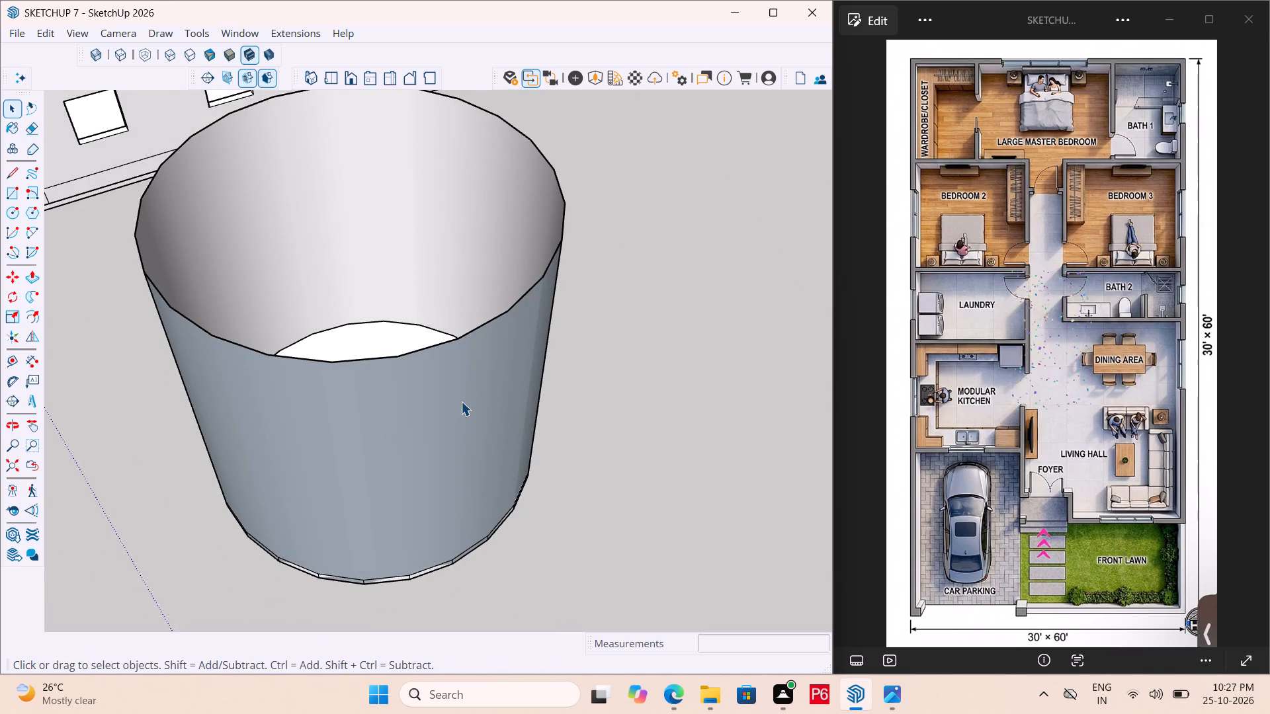
{"action": "left_click", "coordinate": [461, 401]}
{"action": "double_click", "coordinate": [461, 401]}
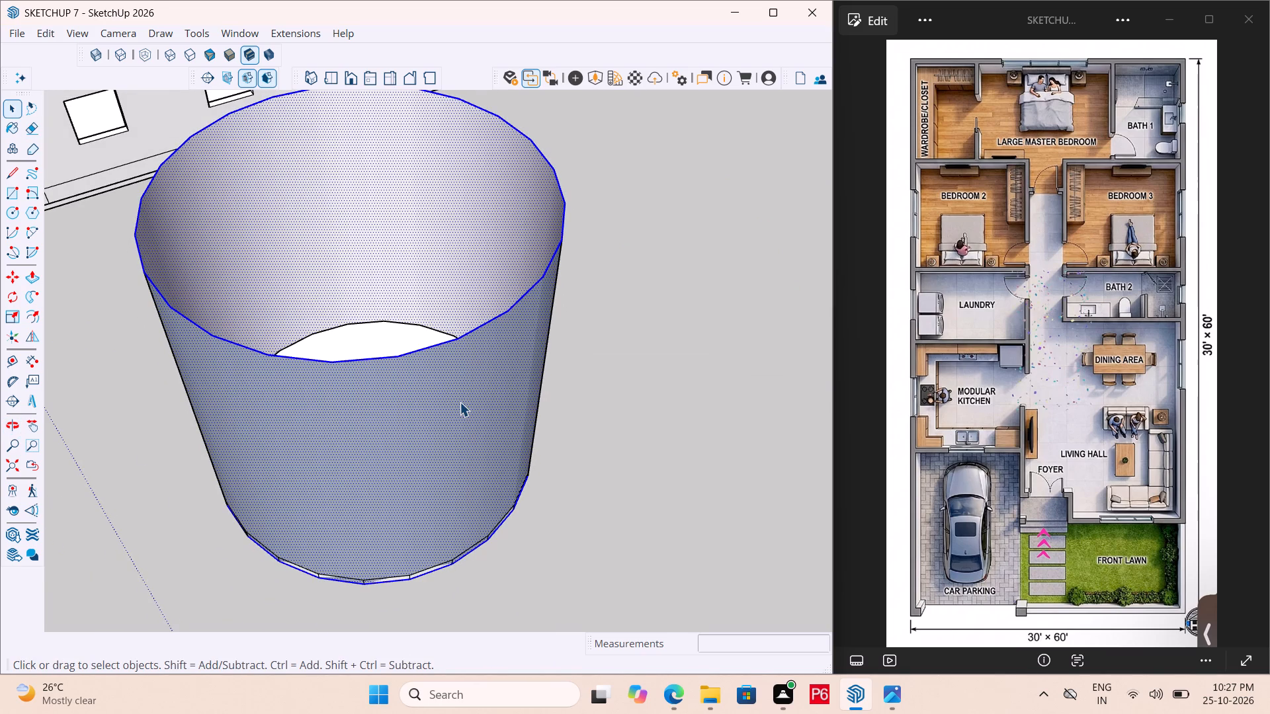
{"action": "middle_click_drag", "start_coordinate": [454, 534], "coordinate": [474, 494]}
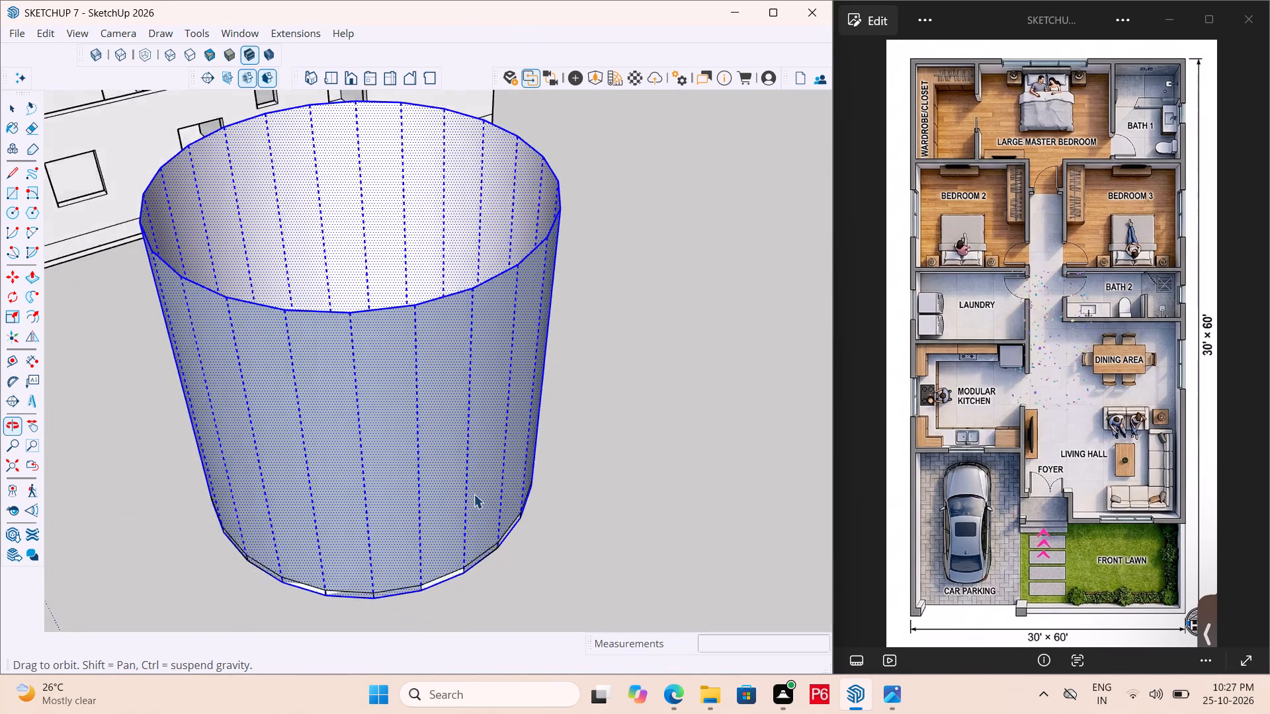
{"action": "middle_click_drag", "start_coordinate": [474, 494], "coordinate": [476, 487]}
{"action": "right_click", "coordinate": [467, 489]}
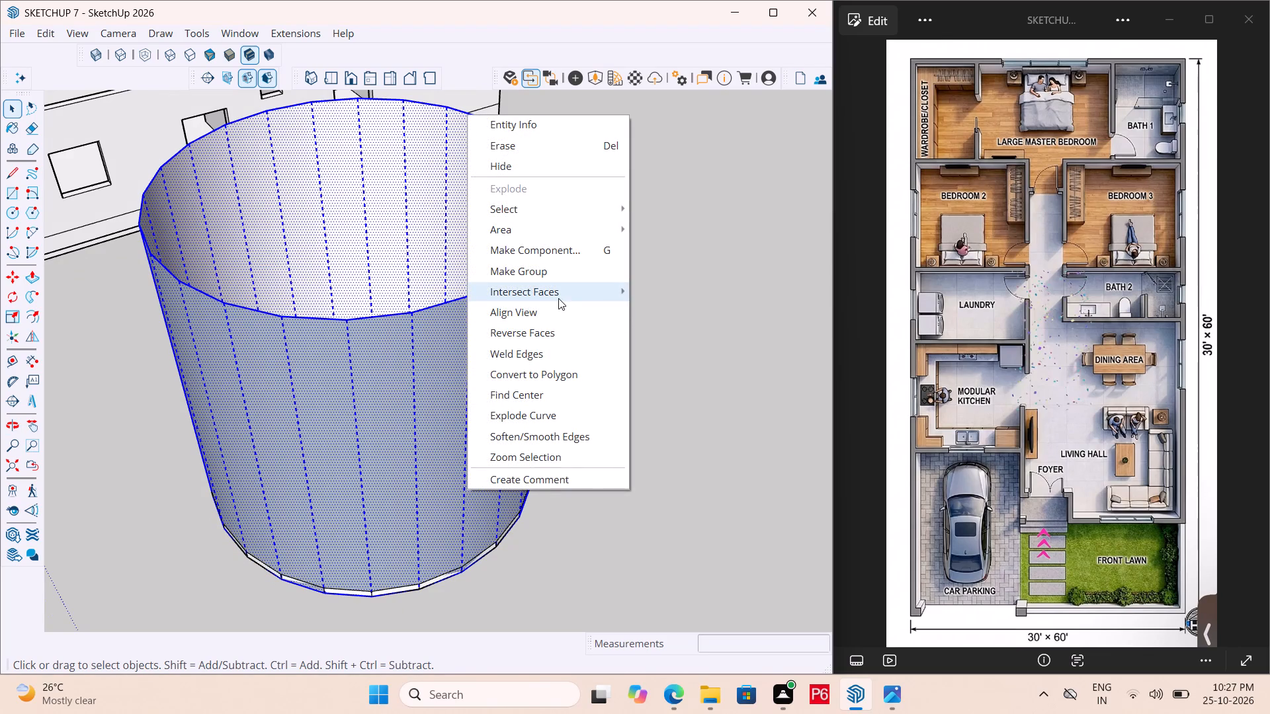
{"action": "left_click", "coordinate": [568, 274]}
{"action": "left_click", "coordinate": [475, 340]}
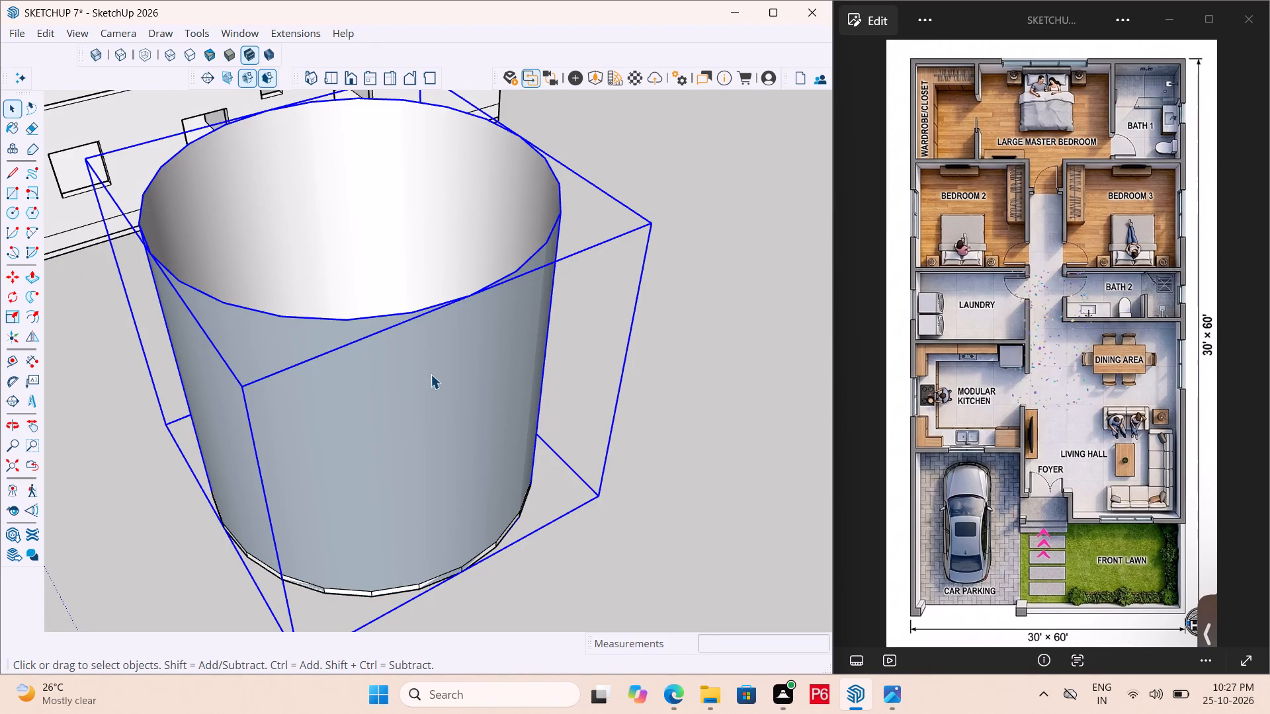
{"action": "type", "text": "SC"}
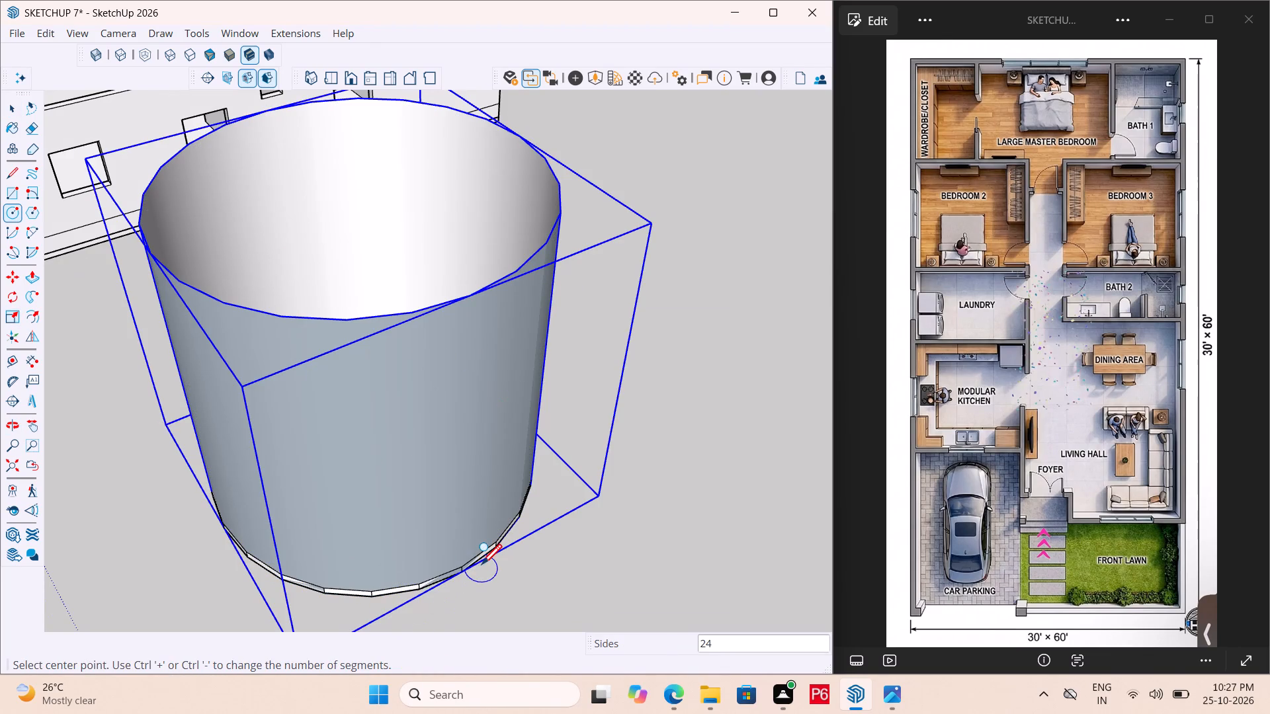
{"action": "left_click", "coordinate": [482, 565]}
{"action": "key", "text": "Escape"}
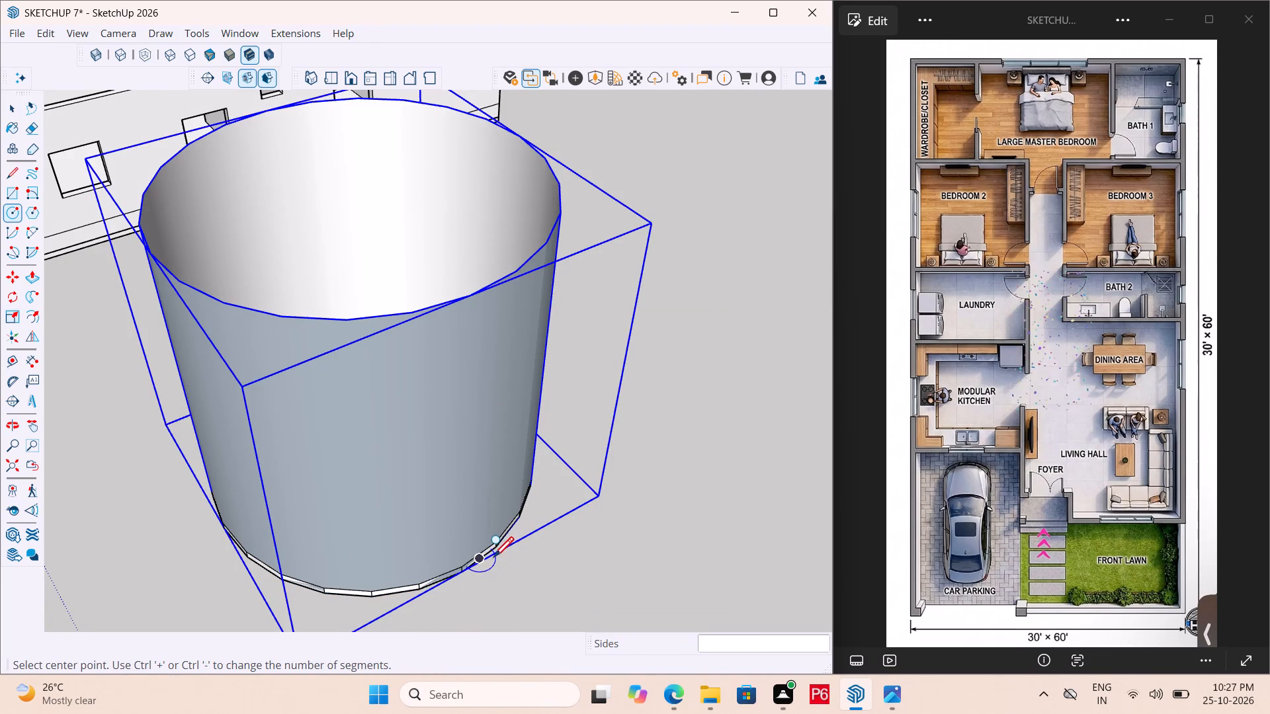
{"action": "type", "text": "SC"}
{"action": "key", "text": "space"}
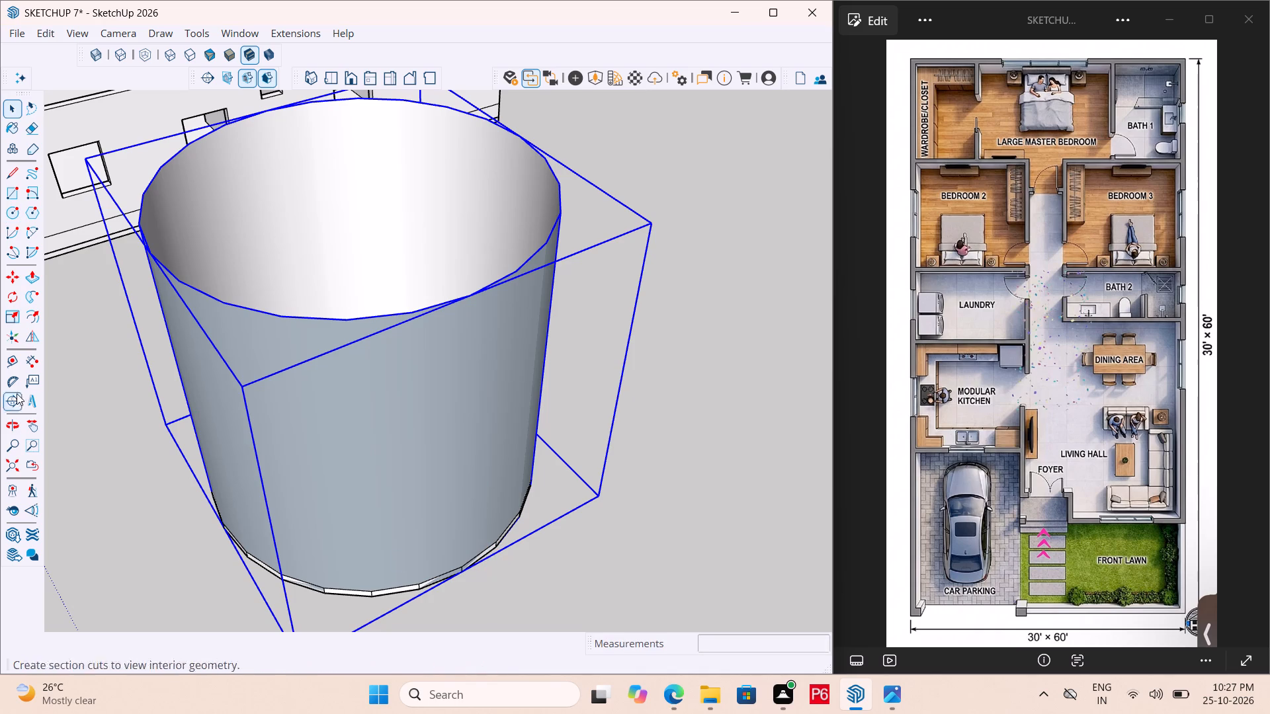
Scale the cylinder group's height down to about 0.55 along the blue axis.
{"action": "left_click", "coordinate": [17, 319]}
{"action": "left_click", "coordinate": [352, 184]}
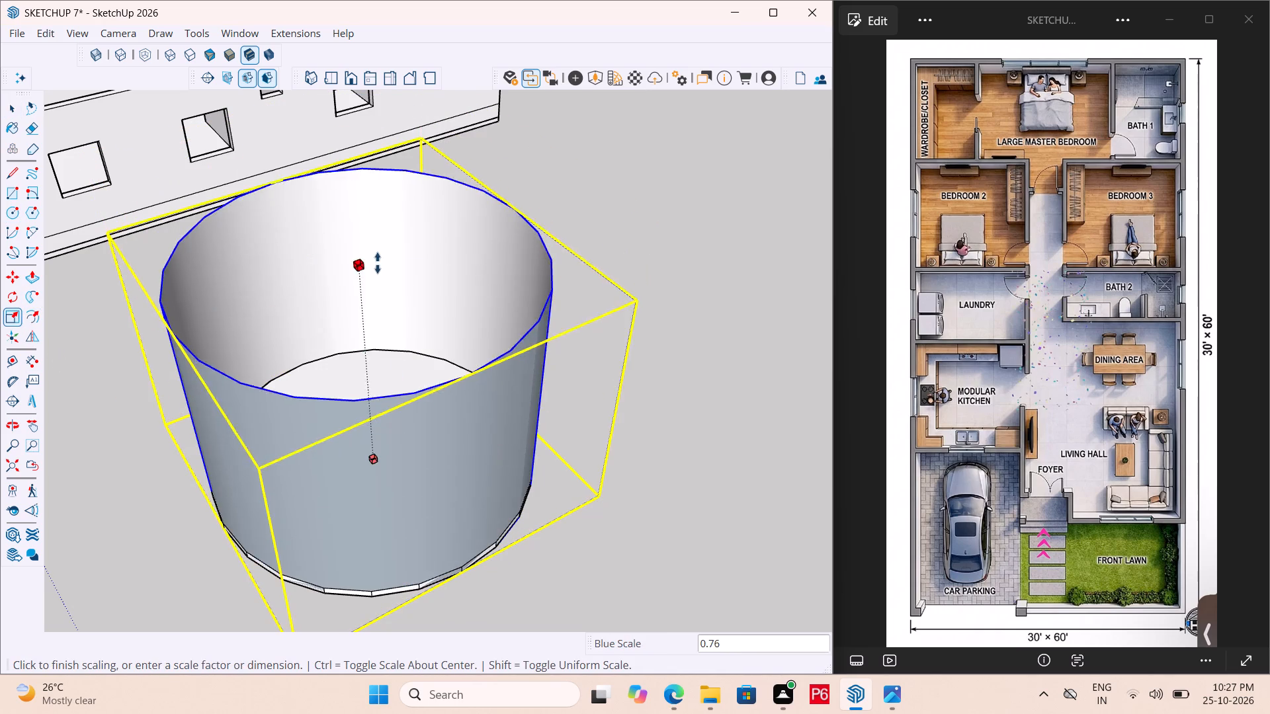
{"action": "left_click", "coordinate": [382, 327]}
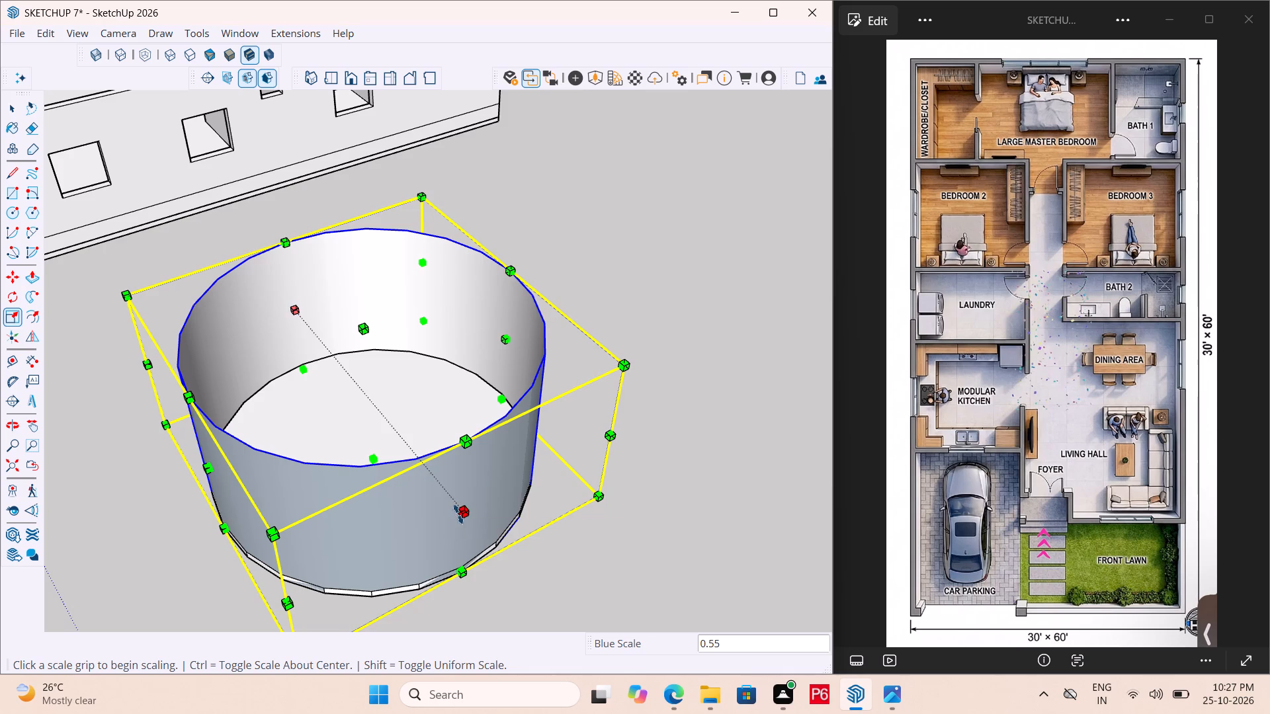
Shrink the cylinder group's footprint to about 0.43 along the red axis and 0.42 along the green axis.
{"action": "left_click", "coordinate": [459, 514]}
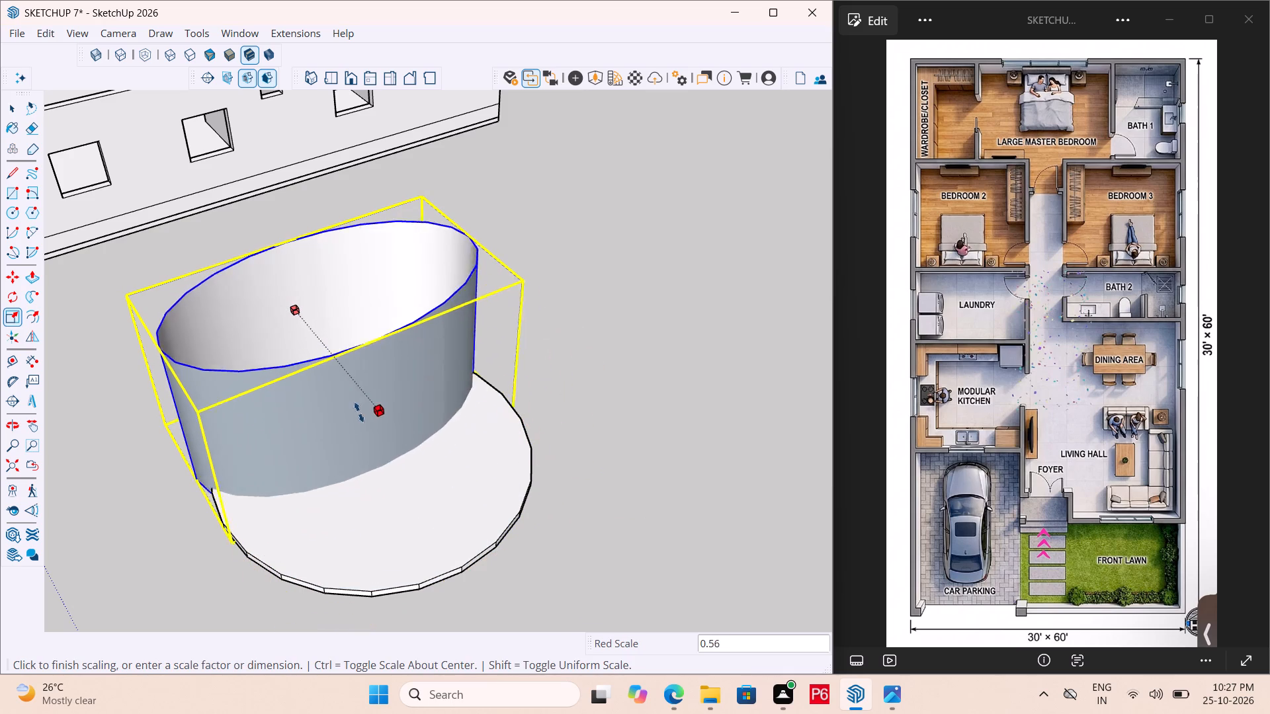
{"action": "left_click", "coordinate": [343, 393]}
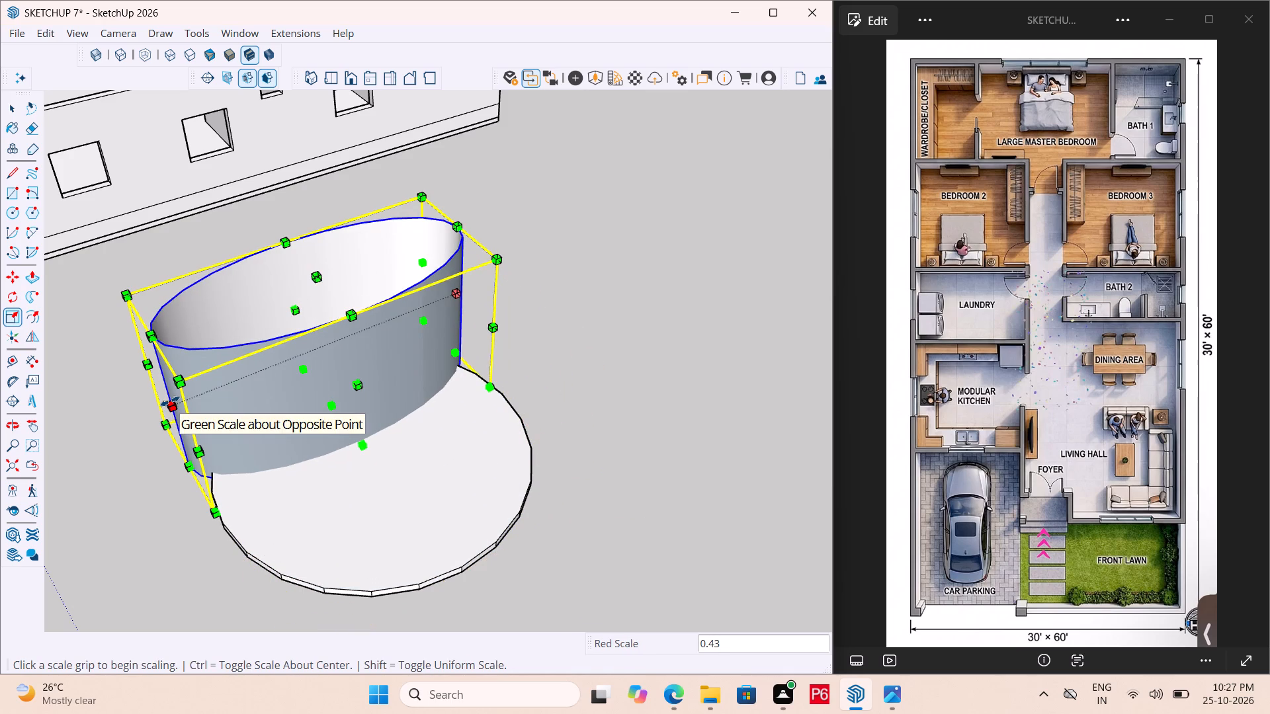
{"action": "left_click", "coordinate": [170, 403]}
{"action": "left_click", "coordinate": [335, 299]}
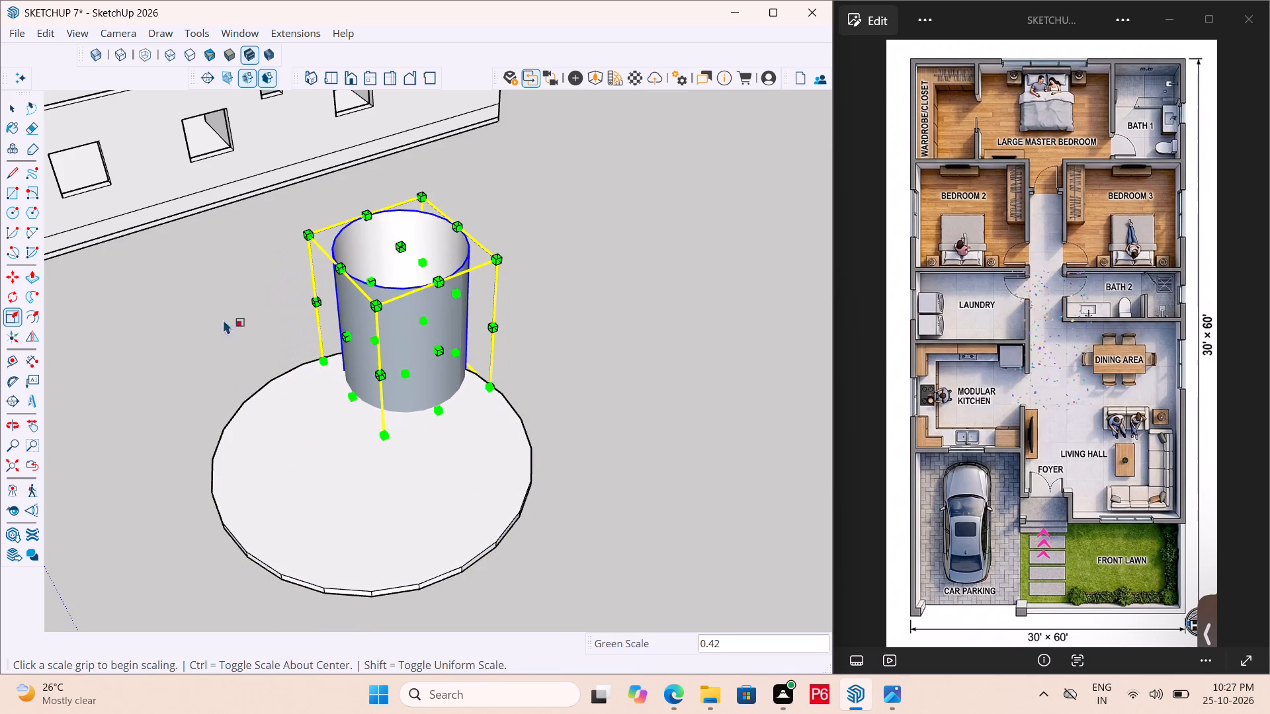
Scale the cylinder group down along the red axis to flatten it into a thin oval tube.
{"action": "middle_click_drag", "start_coordinate": [214, 330], "coordinate": [844, 422]}
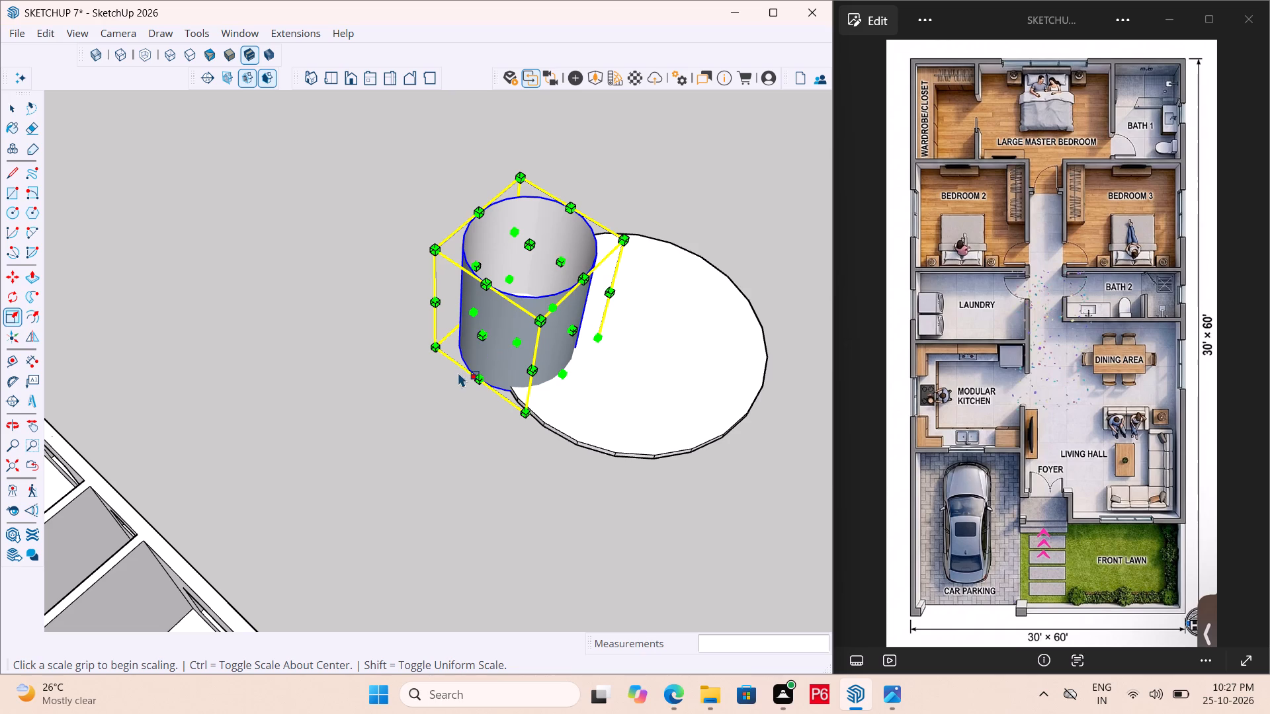
{"action": "left_click", "coordinate": [478, 331]}
{"action": "left_click", "coordinate": [554, 268]}
Shorten the thin oval tube's long side by scaling it down along the green axis about the opposite point.
{"action": "middle_click_drag", "start_coordinate": [453, 313], "coordinate": [456, 317]}
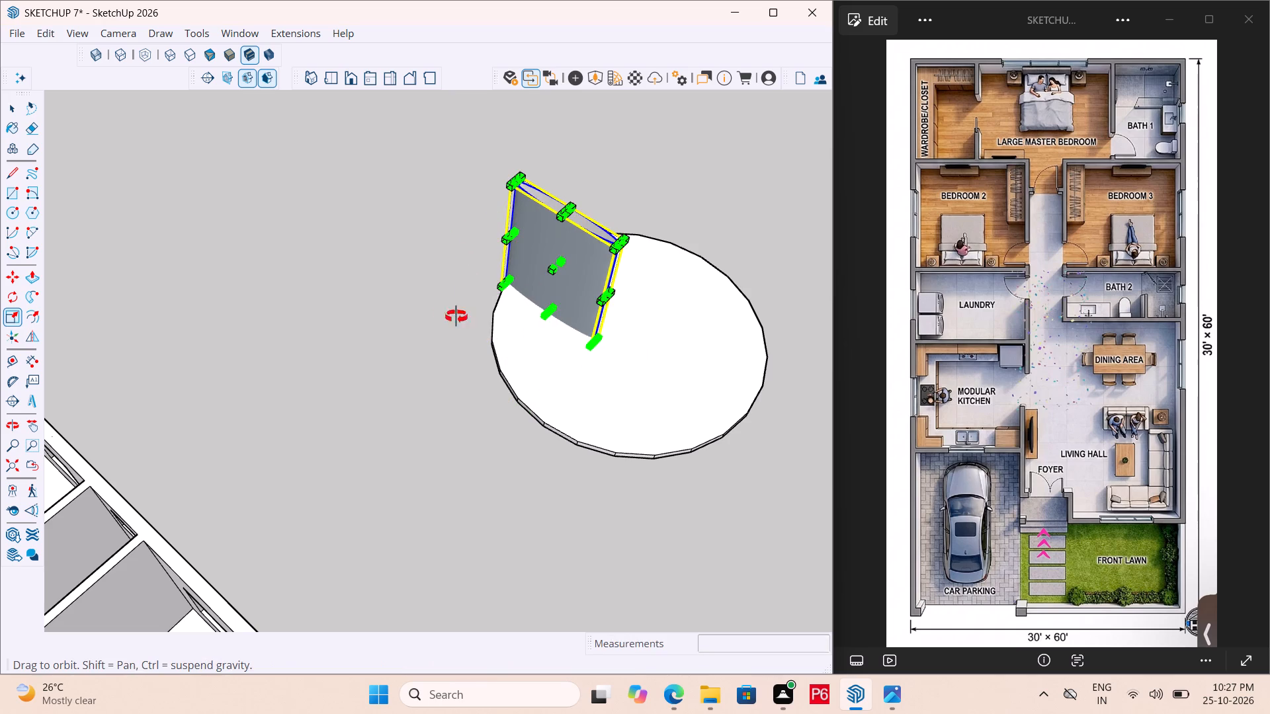
{"action": "middle_click_drag", "start_coordinate": [456, 317], "coordinate": [844, 416]}
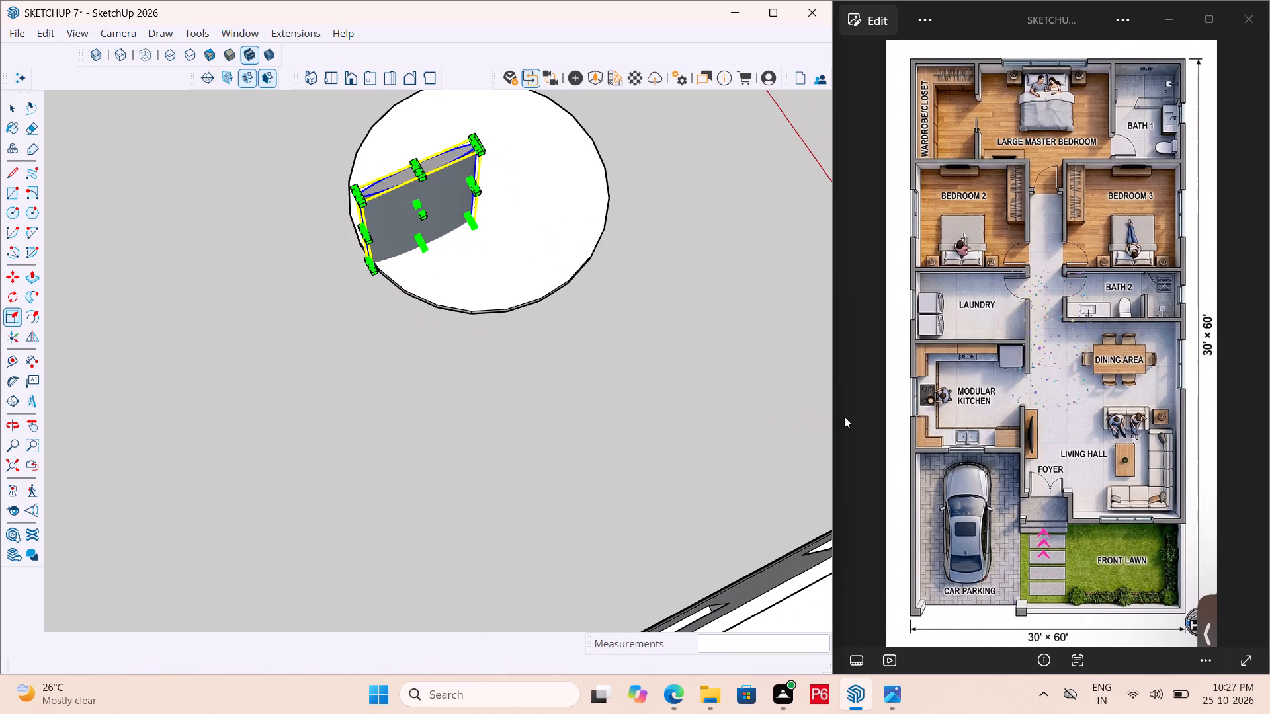
{"action": "scroll", "coordinate": [773, 324], "scroll_direction": "up", "scroll_amount": 4}
{"action": "middle_click_drag", "start_coordinate": [317, 202], "coordinate": [390, 209]}
{"action": "scroll", "coordinate": [355, 208], "scroll_direction": "up", "scroll_amount": 1}
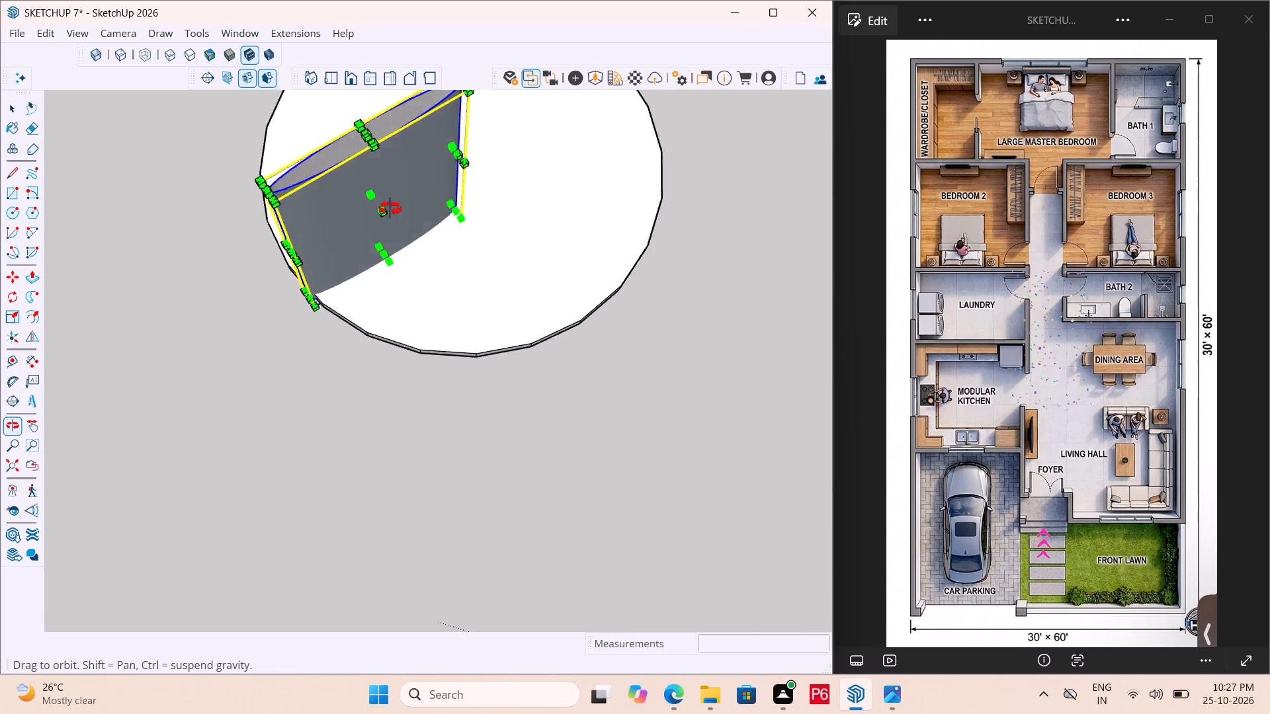
{"action": "middle_click_drag", "start_coordinate": [390, 209], "coordinate": [565, 180]}
{"action": "scroll", "coordinate": [724, 516], "scroll_direction": "down", "scroll_amount": 4}
{"action": "scroll", "coordinate": [359, 459], "scroll_direction": "up", "scroll_amount": 5}
{"action": "scroll", "coordinate": [455, 340], "scroll_direction": "up", "scroll_amount": 3}
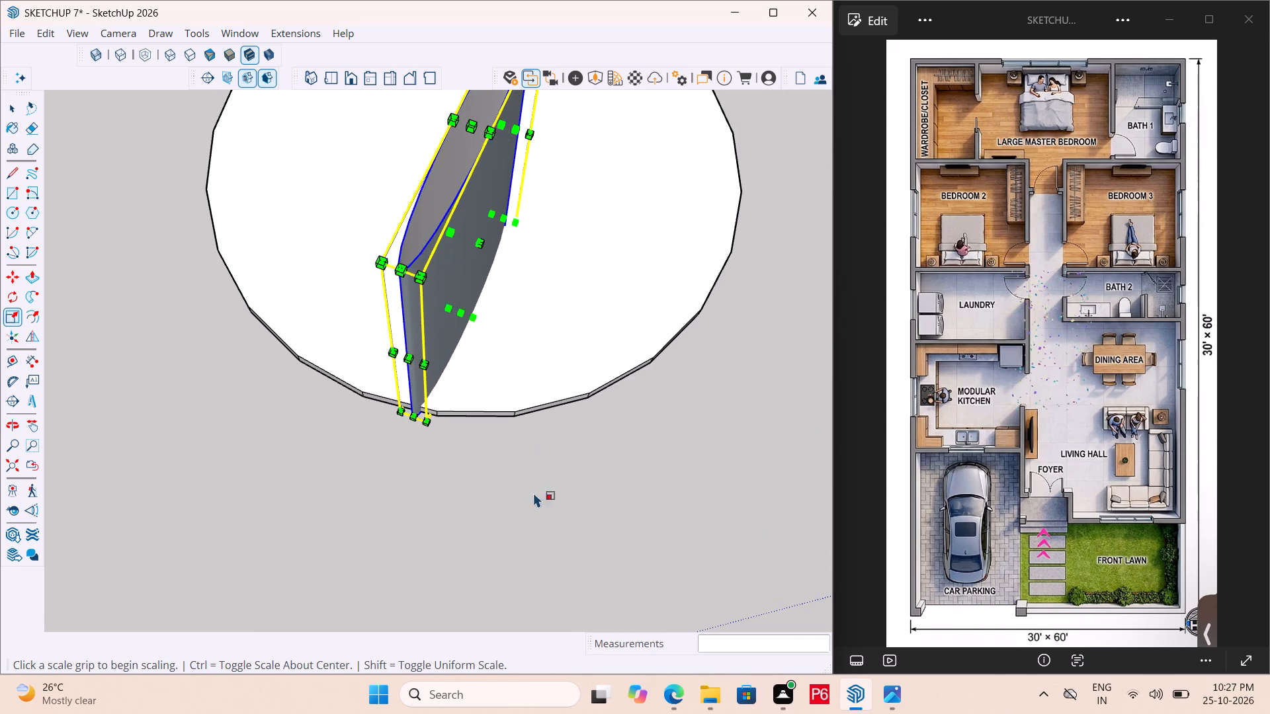
{"action": "scroll", "coordinate": [460, 644], "scroll_direction": "down", "scroll_amount": 7}
{"action": "scroll", "coordinate": [460, 535], "scroll_direction": "down", "scroll_amount": 6}
{"action": "scroll", "coordinate": [439, 496], "scroll_direction": "up", "scroll_amount": 6}
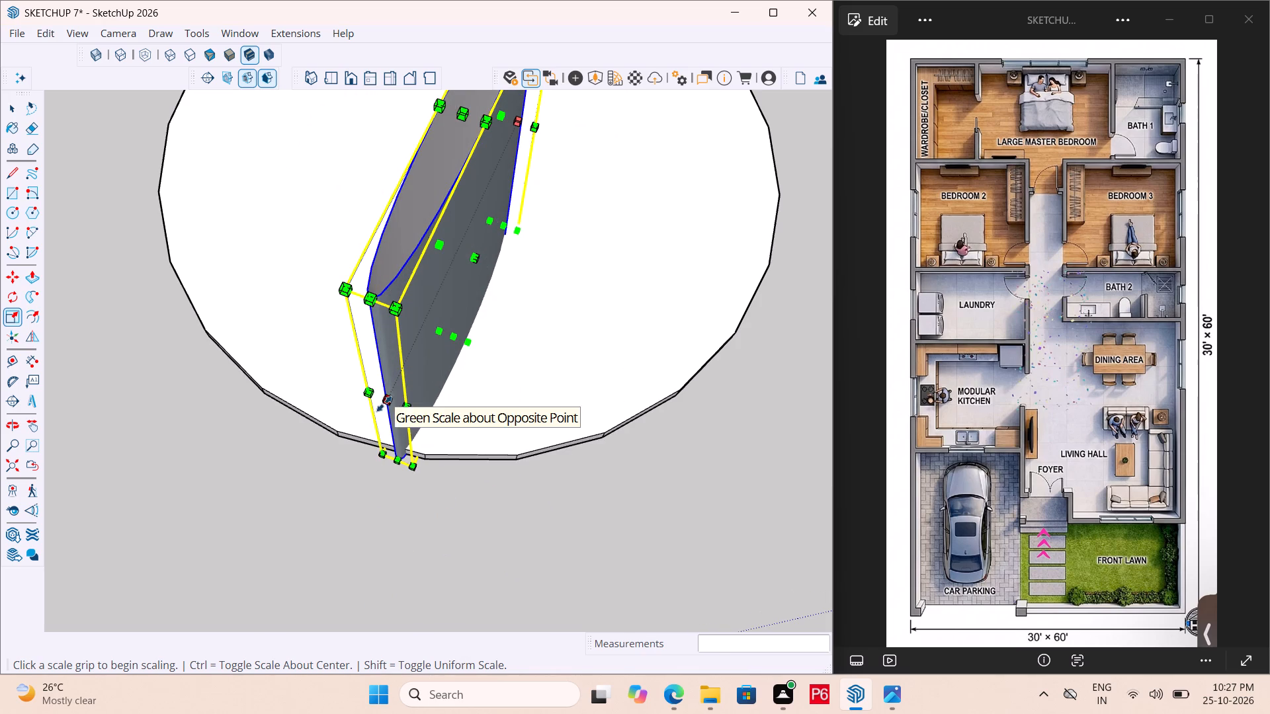
{"action": "left_click", "coordinate": [384, 405]}
{"action": "left_click", "coordinate": [470, 298]}
Scale the oval tube down again along the green axis to make its footprint more compact.
{"action": "scroll", "coordinate": [336, 577], "scroll_direction": "down", "scroll_amount": 6}
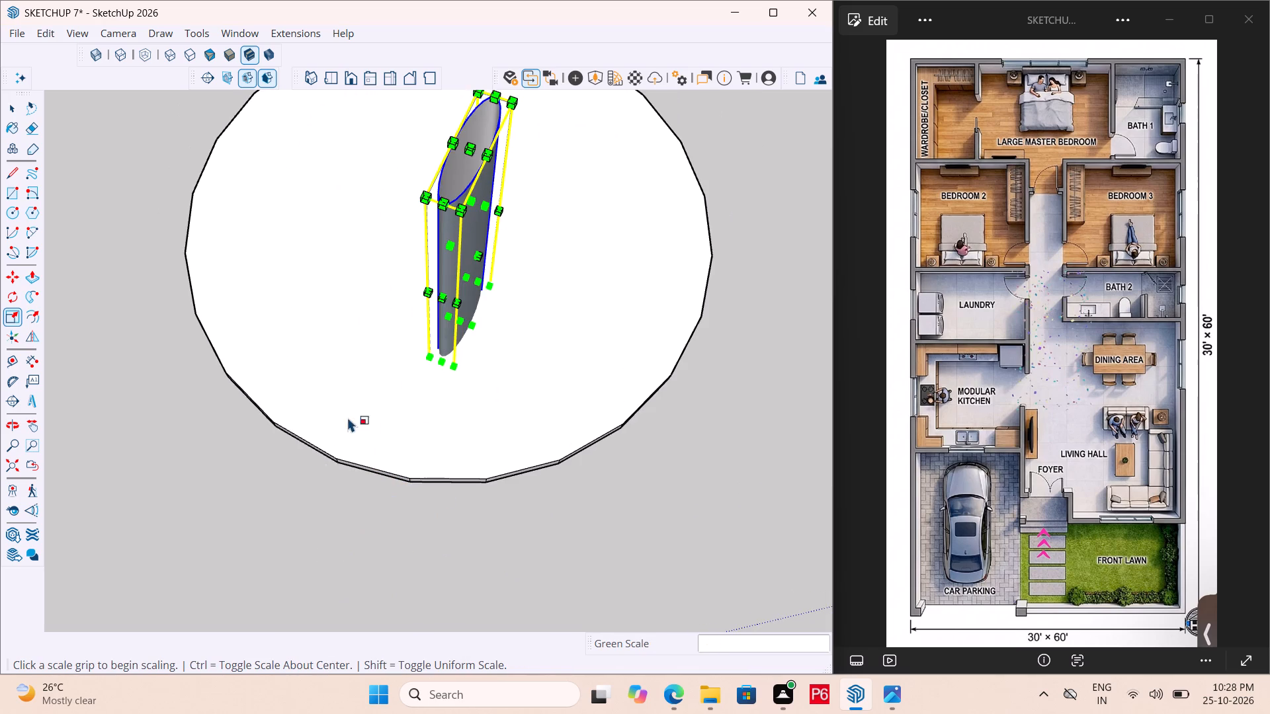
{"action": "scroll", "coordinate": [384, 494], "scroll_direction": "down", "scroll_amount": 4}
{"action": "middle_click", "coordinate": [376, 509]}
{"action": "middle_click_drag", "start_coordinate": [399, 477], "coordinate": [327, 401]}
{"action": "scroll", "coordinate": [461, 454], "scroll_direction": "down", "scroll_amount": 3}
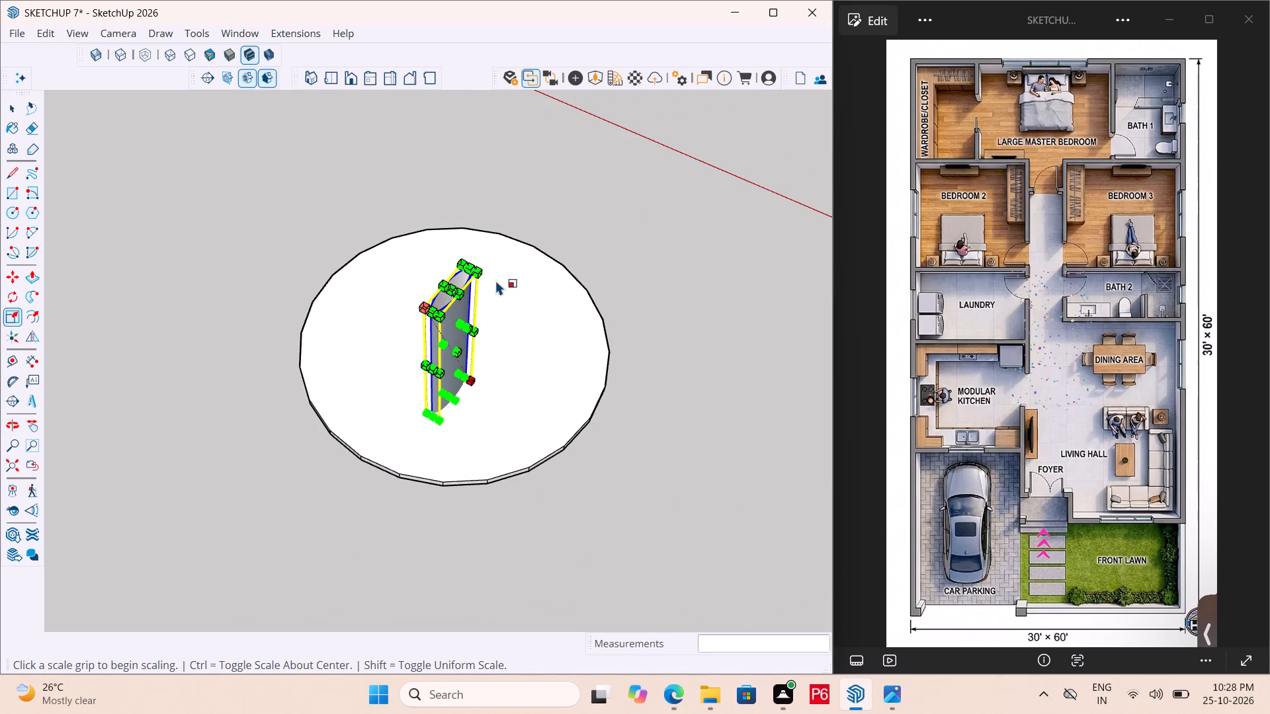
{"action": "scroll", "coordinate": [495, 280], "scroll_direction": "up", "scroll_amount": 9}
{"action": "left_click", "coordinate": [305, 519]}
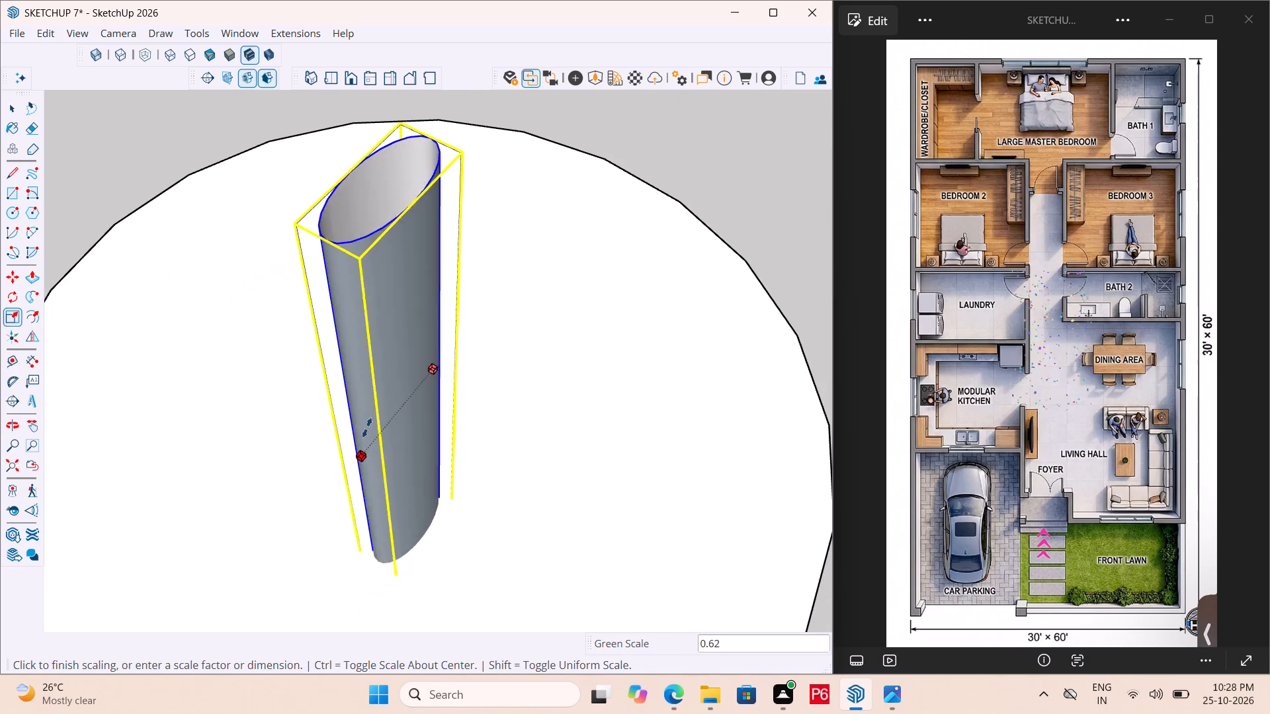
{"action": "left_click", "coordinate": [377, 413]}
Lower the narrow tube to a short stub by scaling its top down along the blue axis.
{"action": "scroll", "coordinate": [558, 491], "scroll_direction": "down", "scroll_amount": 5}
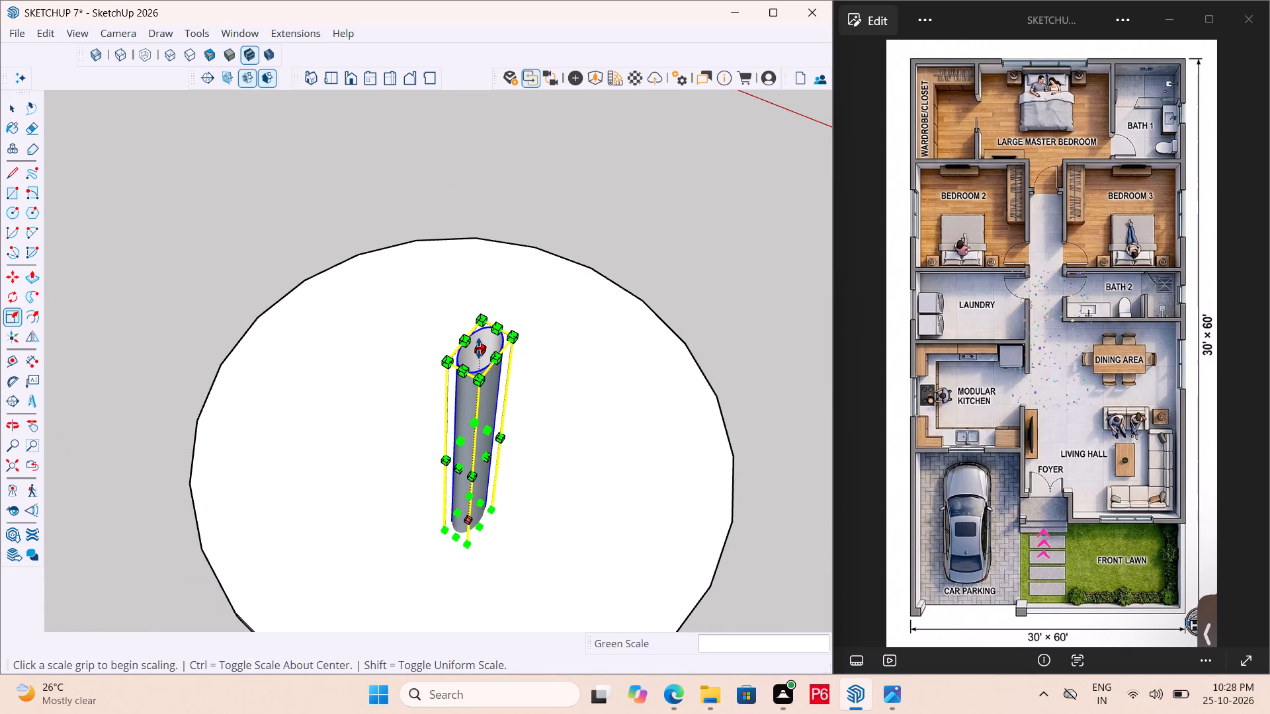
{"action": "left_click", "coordinate": [479, 348]}
{"action": "left_click", "coordinate": [472, 461]}
Inspect the scaled tube closely from the side and above, and save the model.
{"action": "middle_click_drag", "start_coordinate": [536, 511], "coordinate": [488, 507]}
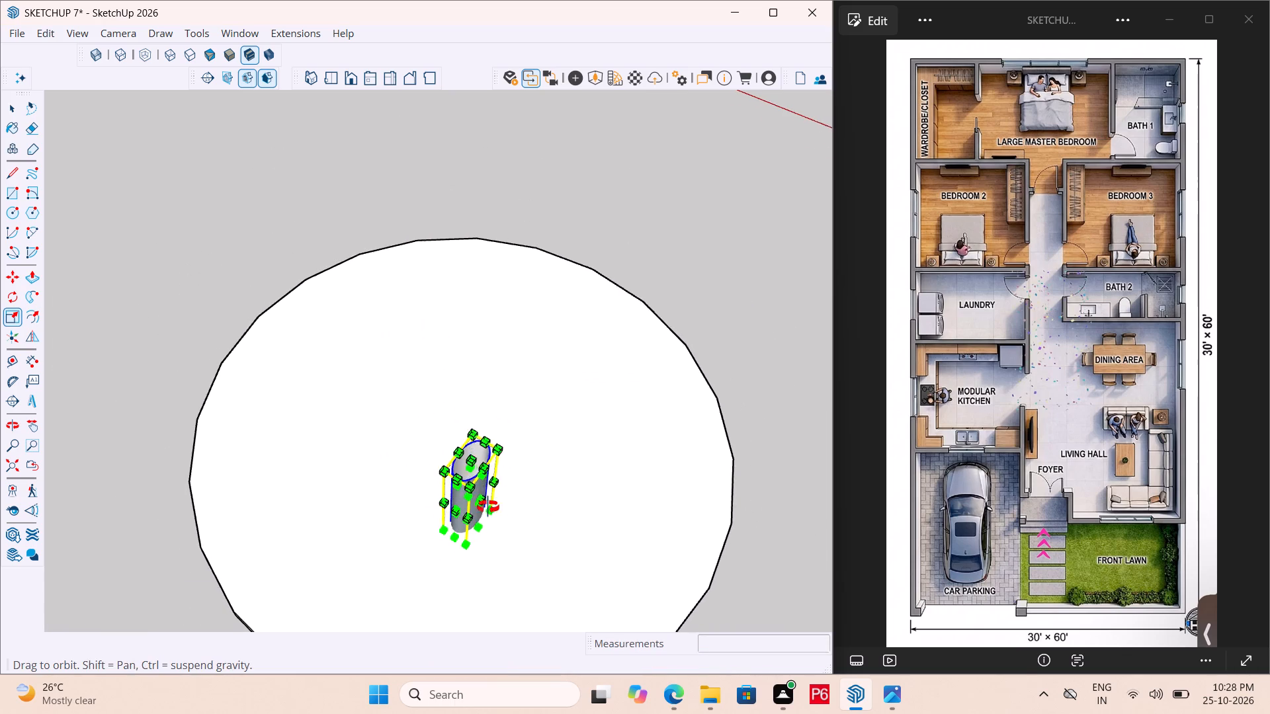
{"action": "middle_click_drag", "start_coordinate": [488, 507], "coordinate": [213, 533]}
{"action": "scroll", "coordinate": [250, 528], "scroll_direction": "up", "scroll_amount": 9}
{"action": "middle_click_drag", "start_coordinate": [389, 364], "coordinate": [409, 479]}
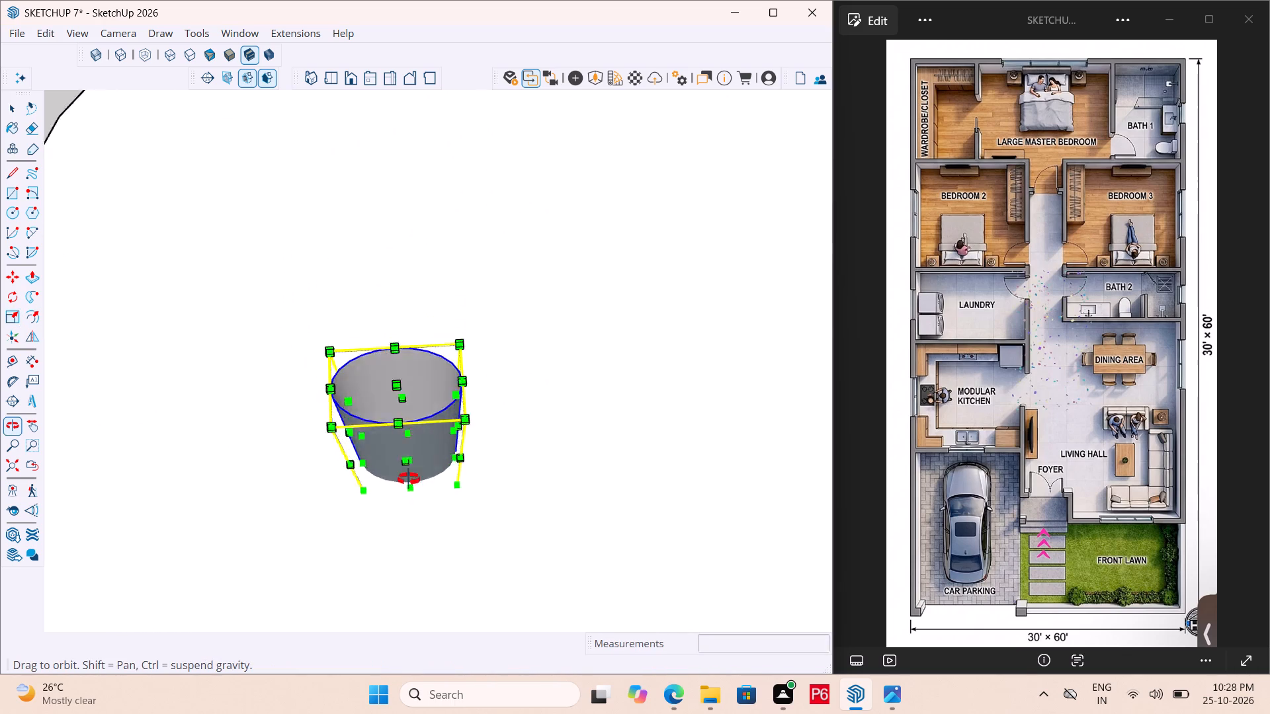
{"action": "middle_click_drag", "start_coordinate": [409, 479], "coordinate": [420, 512]}
{"action": "scroll", "coordinate": [420, 512], "scroll_direction": "up", "scroll_amount": 1}
{"action": "middle_click_drag", "start_coordinate": [411, 430], "coordinate": [385, 468]}
{"action": "key", "text": "ctrl+s"}
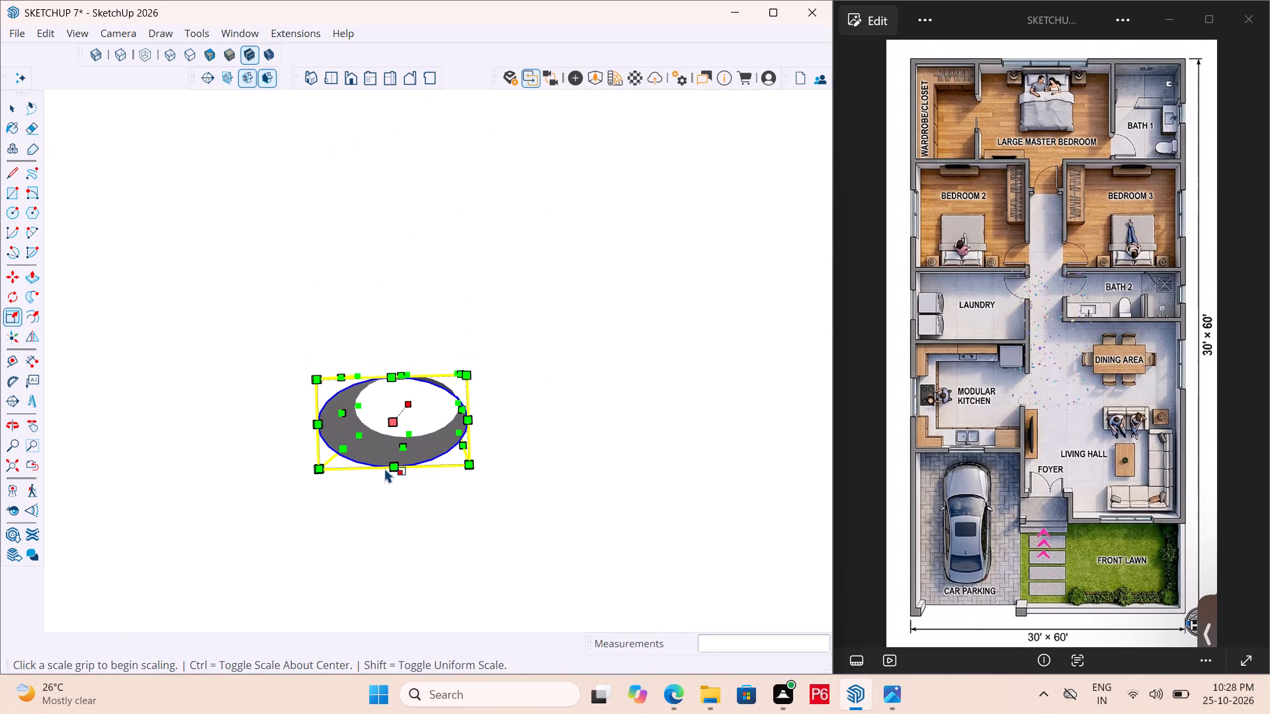
{"action": "key", "text": "ctrl+s"}
{"action": "key", "text": "ctrl+s"}
{"action": "key", "text": "ctrl+s"}
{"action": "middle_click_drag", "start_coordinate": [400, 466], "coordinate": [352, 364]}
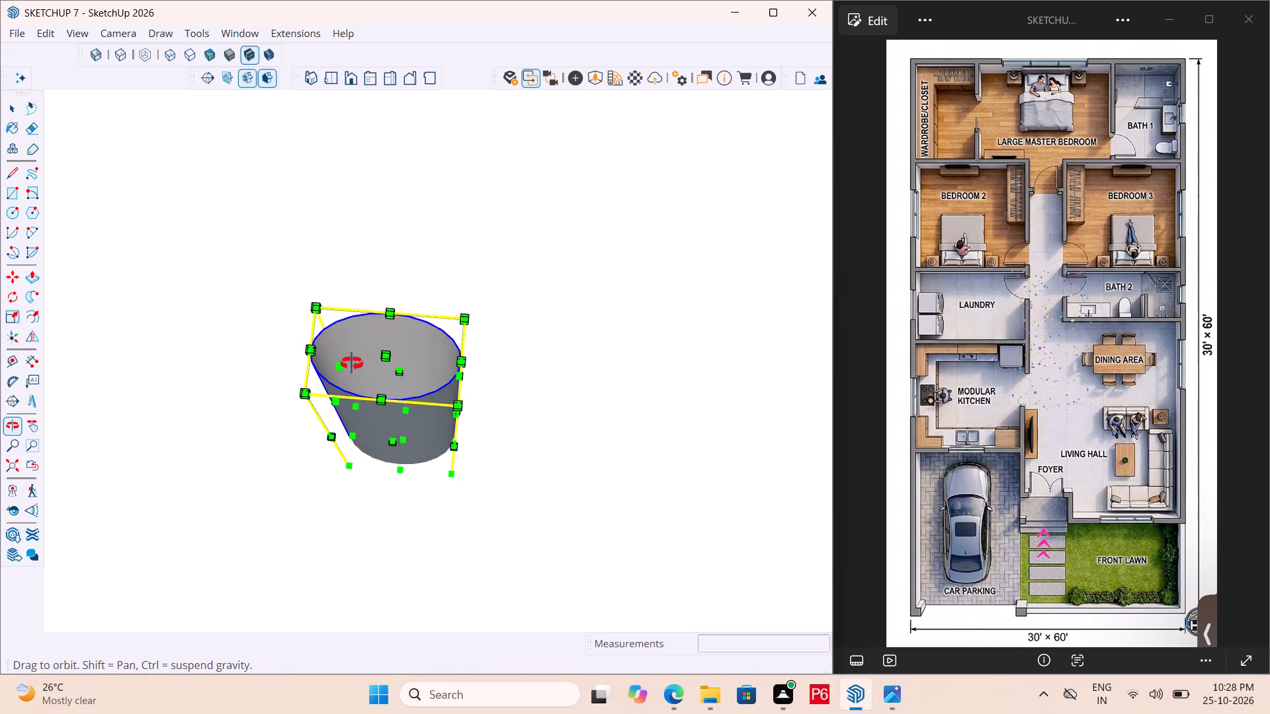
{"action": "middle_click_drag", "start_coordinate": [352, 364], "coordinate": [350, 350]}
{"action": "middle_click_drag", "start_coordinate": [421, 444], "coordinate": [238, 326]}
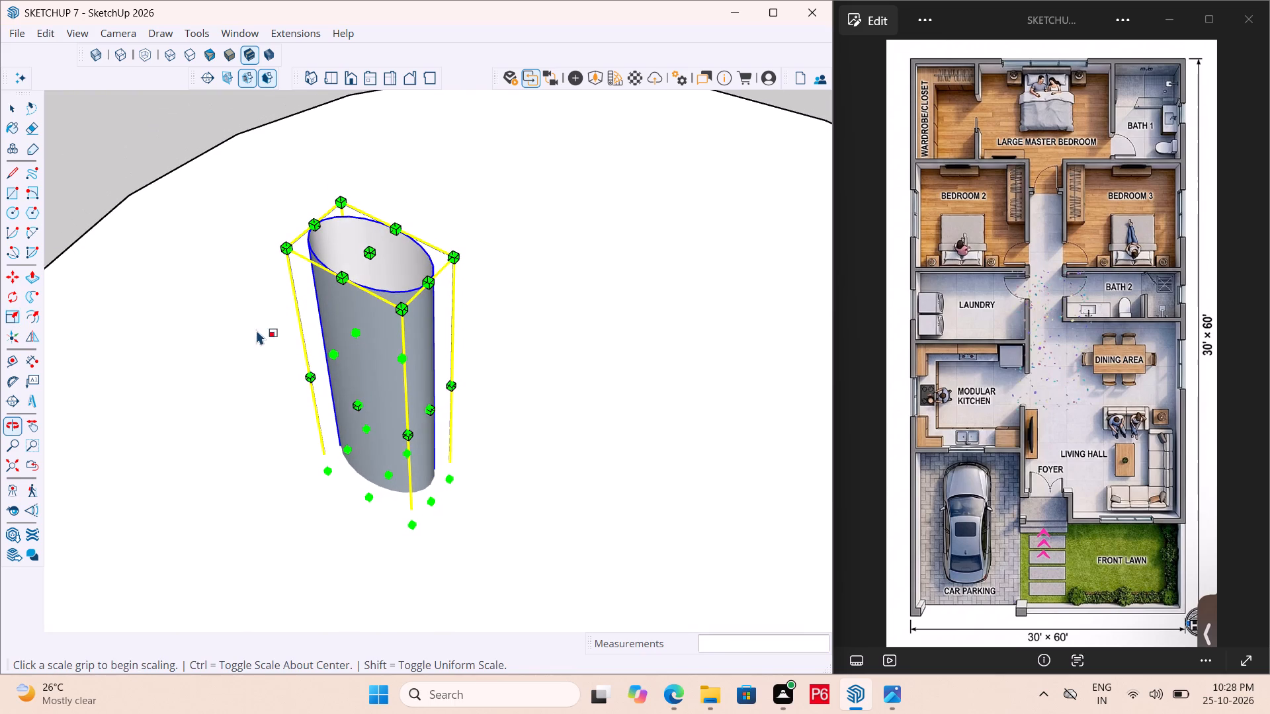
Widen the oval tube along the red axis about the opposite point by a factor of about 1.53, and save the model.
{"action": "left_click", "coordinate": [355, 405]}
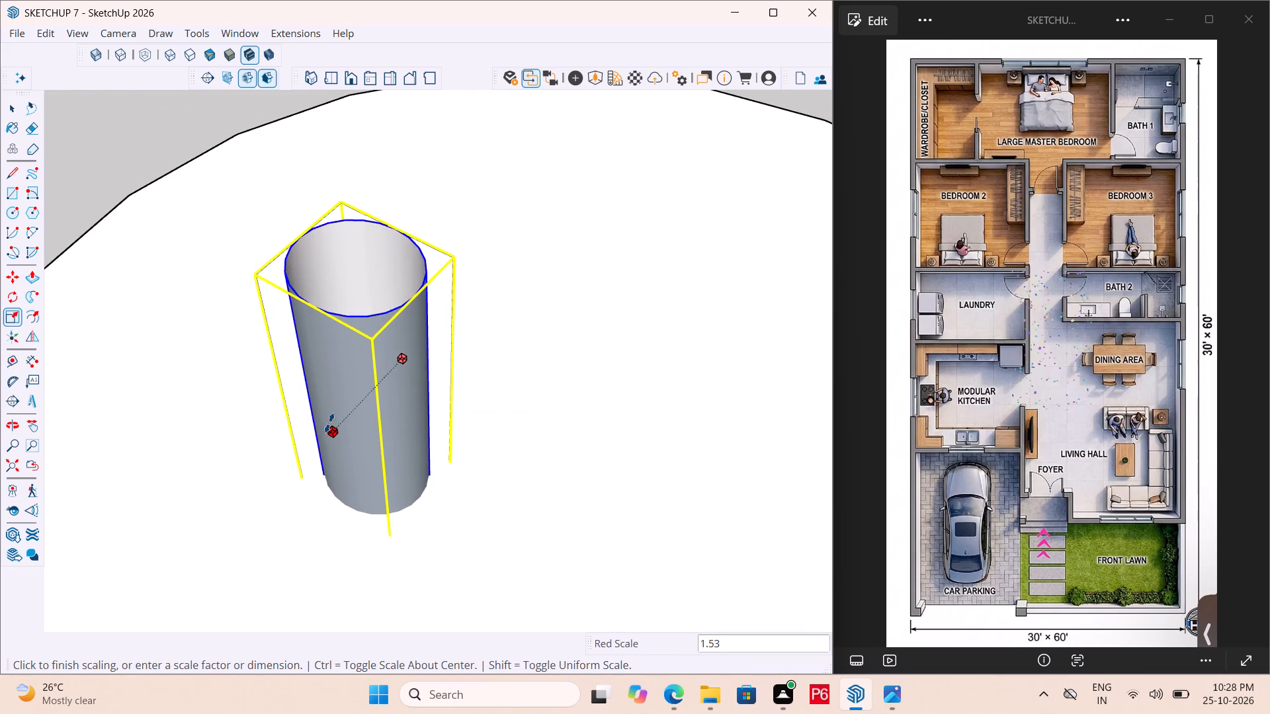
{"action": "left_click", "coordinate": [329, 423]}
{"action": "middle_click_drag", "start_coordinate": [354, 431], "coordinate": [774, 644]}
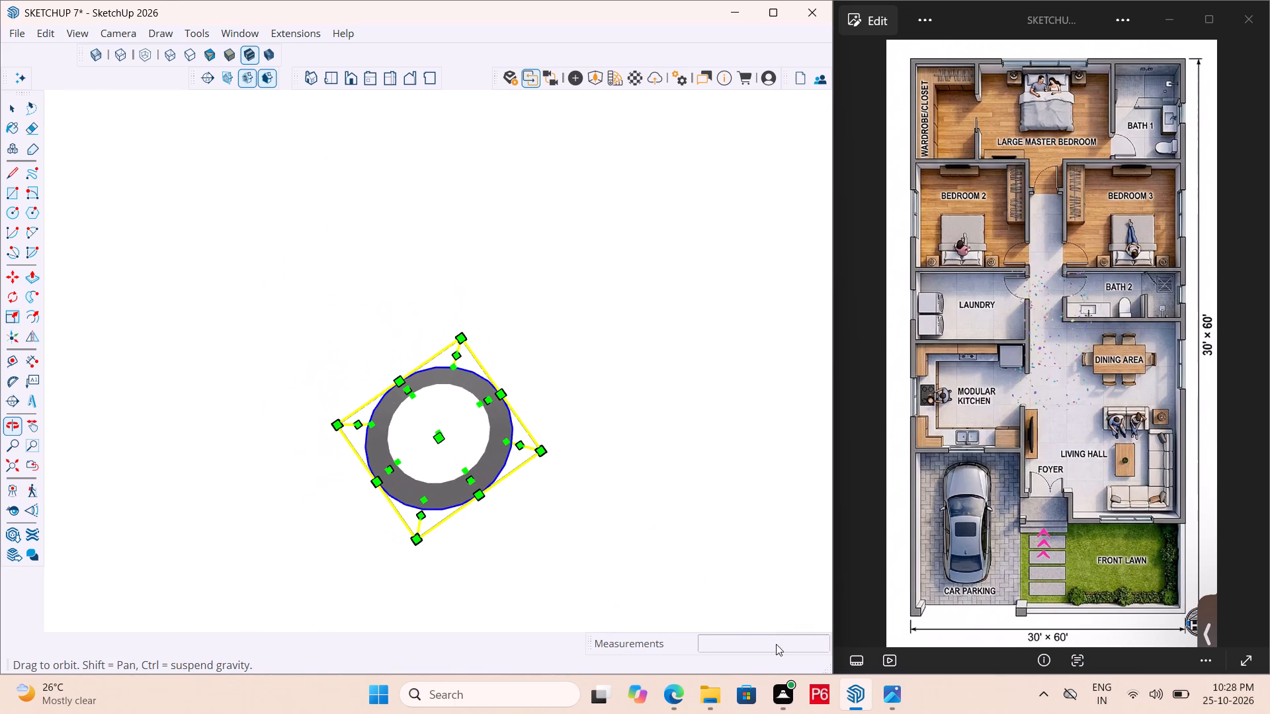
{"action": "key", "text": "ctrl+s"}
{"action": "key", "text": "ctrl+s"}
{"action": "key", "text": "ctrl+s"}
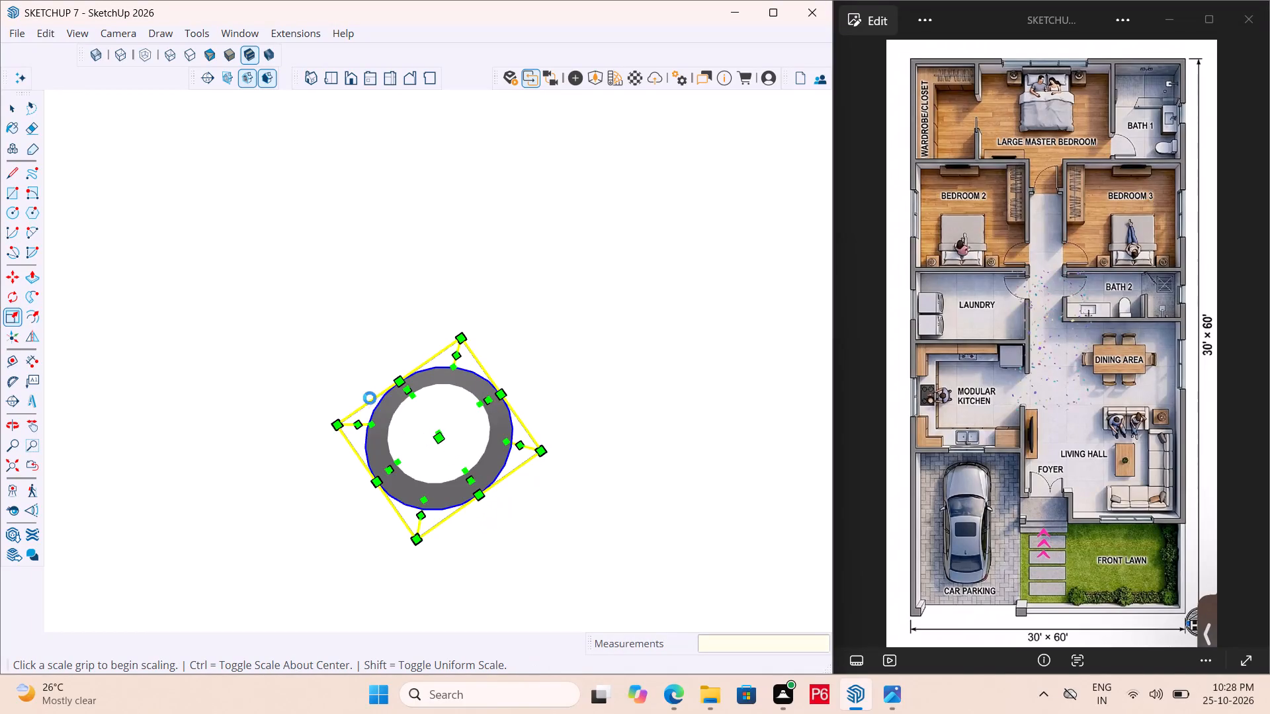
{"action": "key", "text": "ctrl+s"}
Deselect the tube and delete the large flat round disc beneath it.
{"action": "scroll", "coordinate": [369, 396], "scroll_direction": "down", "scroll_amount": 16}
{"action": "middle_click_drag", "start_coordinate": [493, 482], "coordinate": [437, 340]}
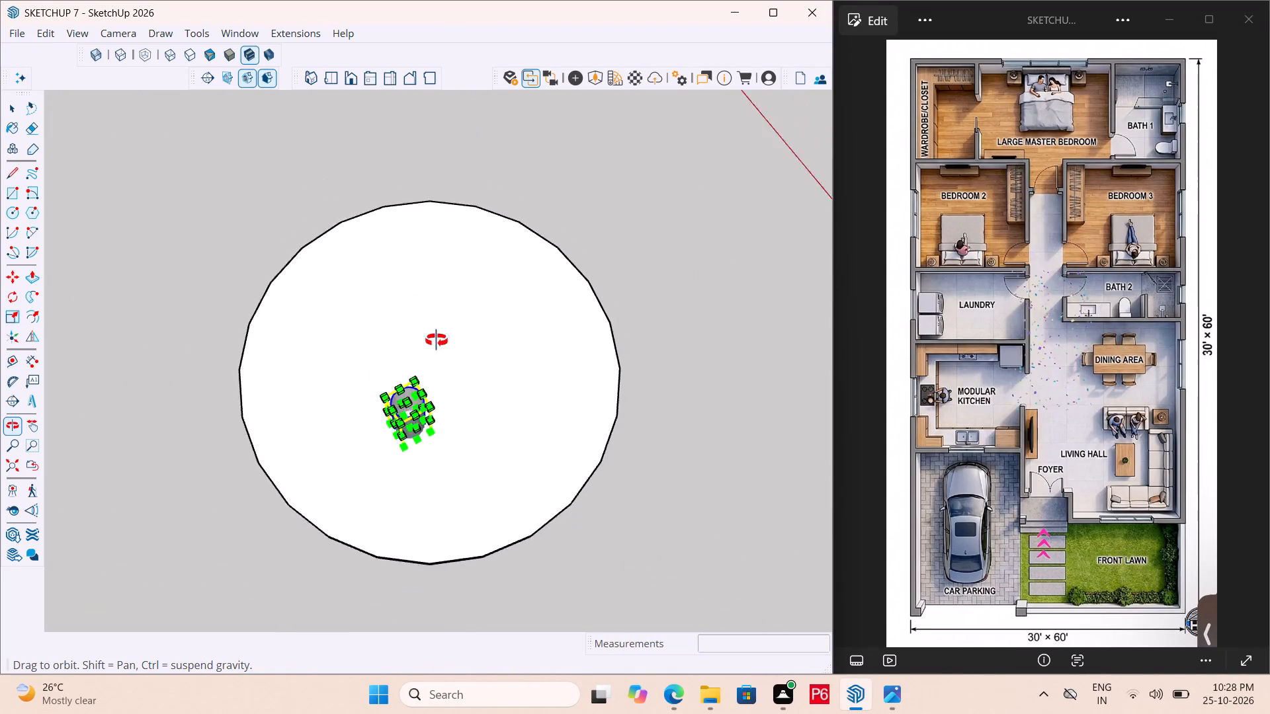
{"action": "middle_click_drag", "start_coordinate": [437, 340], "coordinate": [415, 271]}
{"action": "left_click", "coordinate": [571, 496]}
{"action": "left_click", "coordinate": [718, 512]}
{"action": "key", "text": "Escape"}
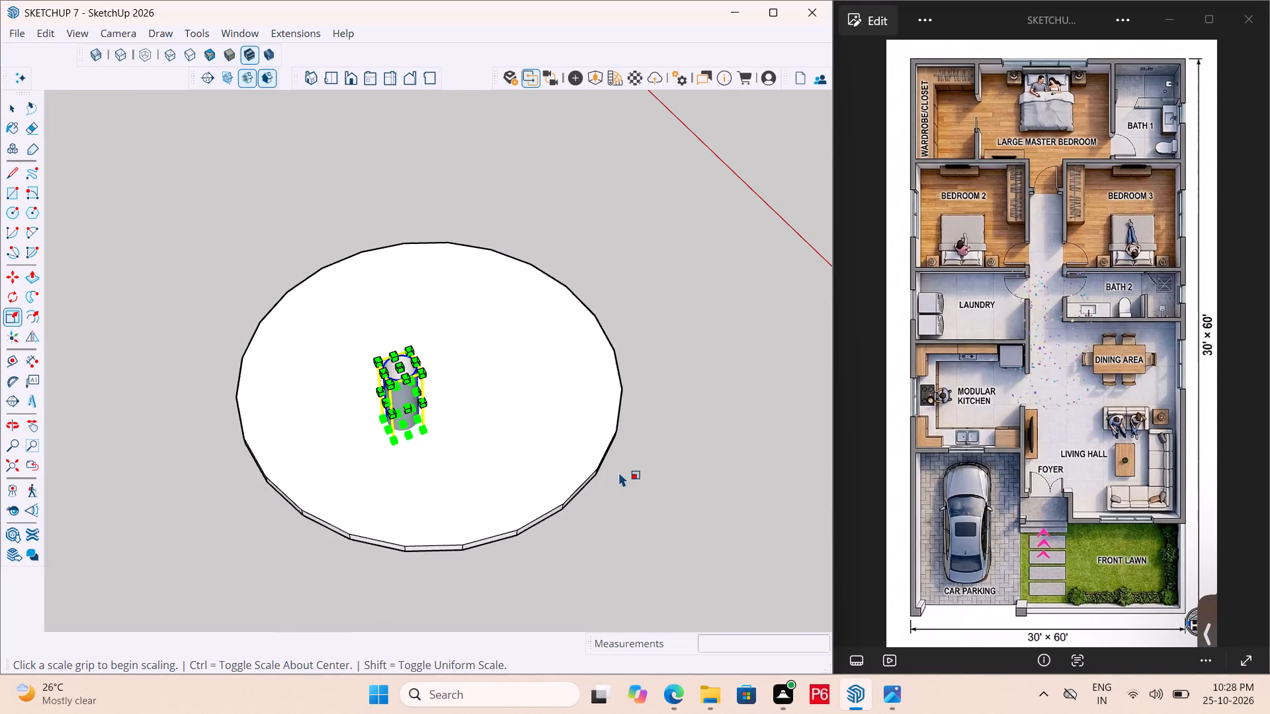
{"action": "key", "text": "ctrl+s"}
{"action": "key", "text": "ctrl+s"}
{"action": "key", "text": "ctrl+s"}
{"action": "left_click", "coordinate": [666, 469]}
{"action": "double_click", "coordinate": [557, 463]}
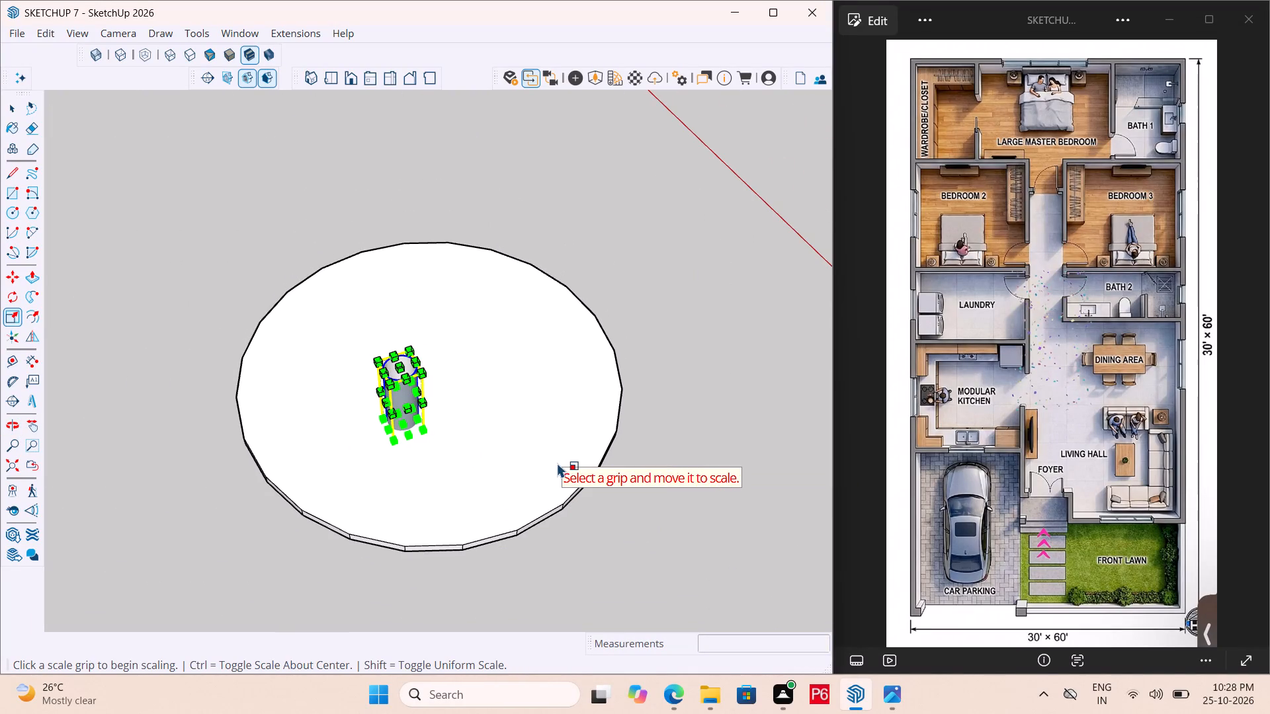
{"action": "left_click", "coordinate": [514, 457]}
{"action": "key", "text": "Escape"}
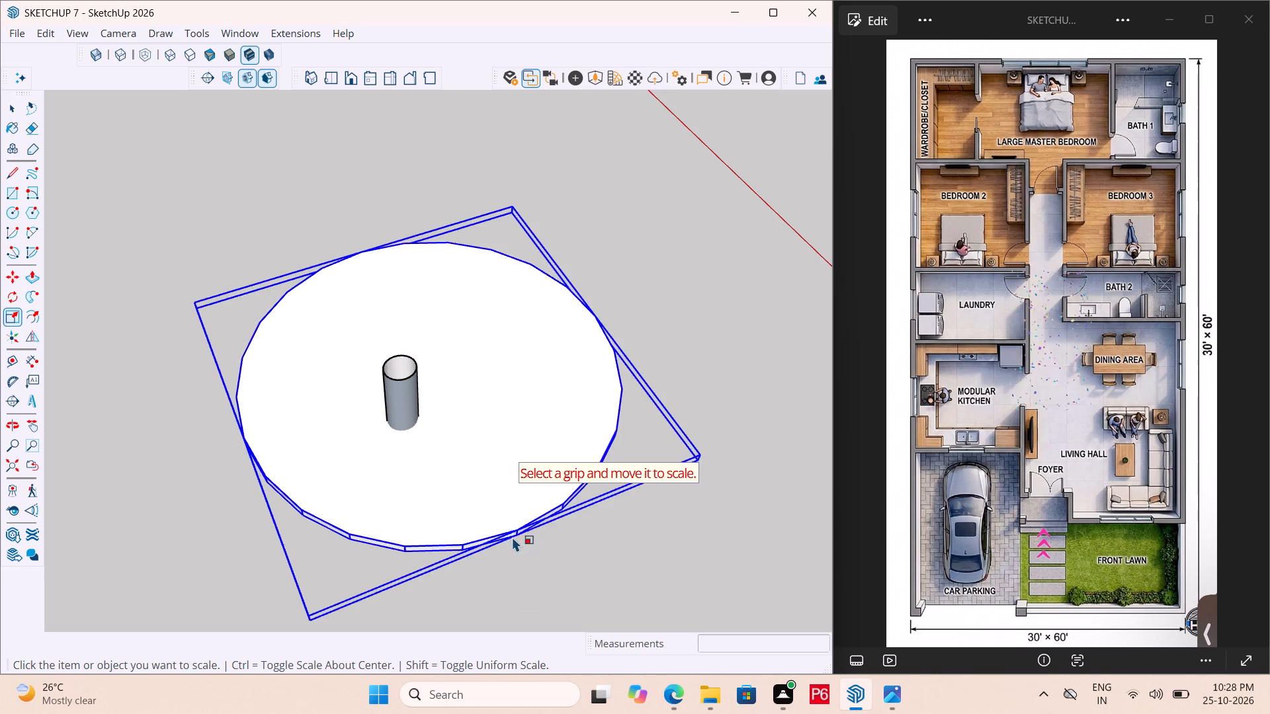
{"action": "left_click", "coordinate": [524, 520]}
{"action": "key", "text": "Delete"}
Delete the remaining practice tube from the empty ground area and save the model.
{"action": "scroll", "coordinate": [380, 358], "scroll_direction": "up", "scroll_amount": 4}
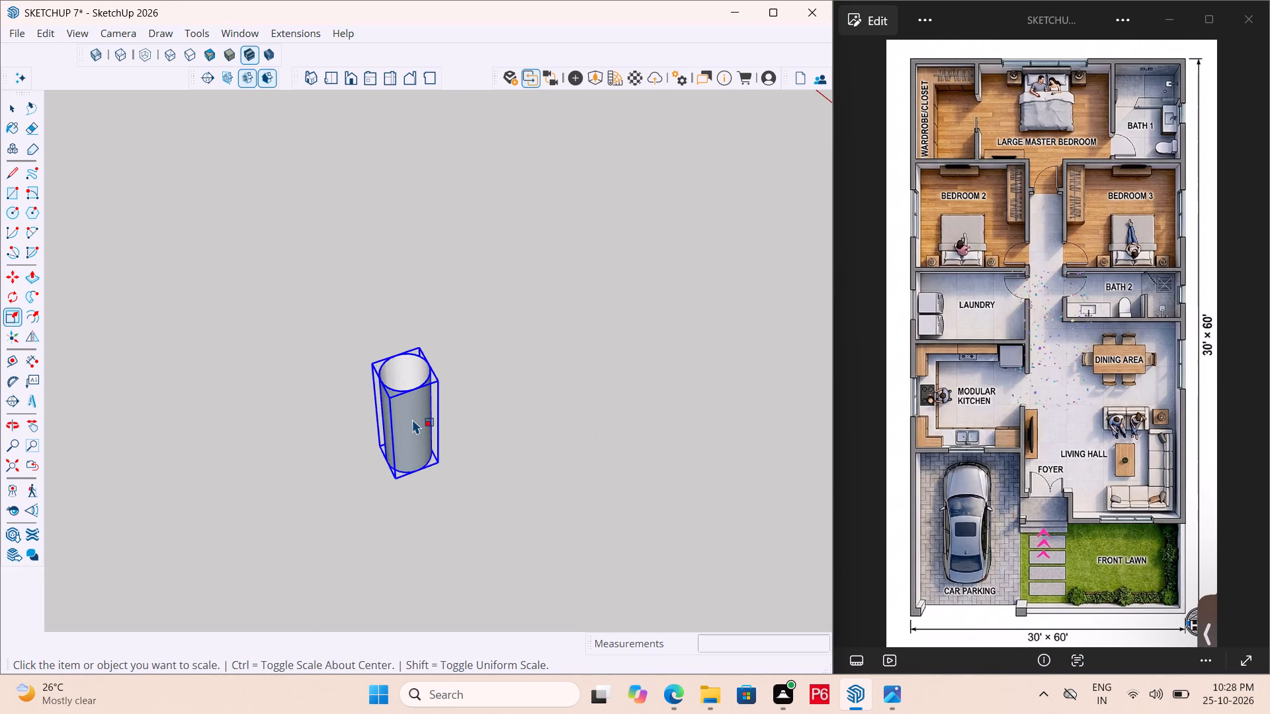
{"action": "left_click", "coordinate": [412, 419]}
{"action": "key", "text": "Delete"}
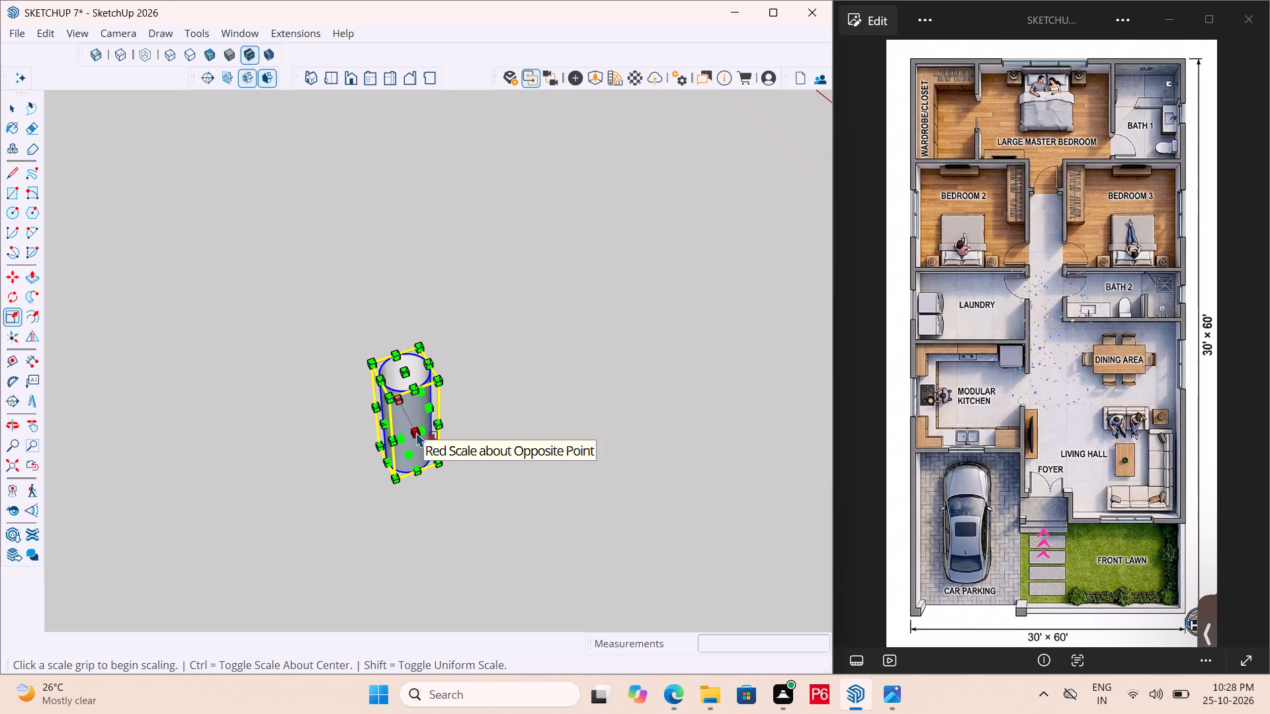
{"action": "key", "text": "ctrl+s"}
{"action": "key", "text": "ctrl+s"}
{"action": "key", "text": "ctrl+s"}
{"action": "key", "text": "ctrl+s"}
{"action": "key", "text": "ctrl+s"}
{"action": "key", "text": "ctrl+s"}
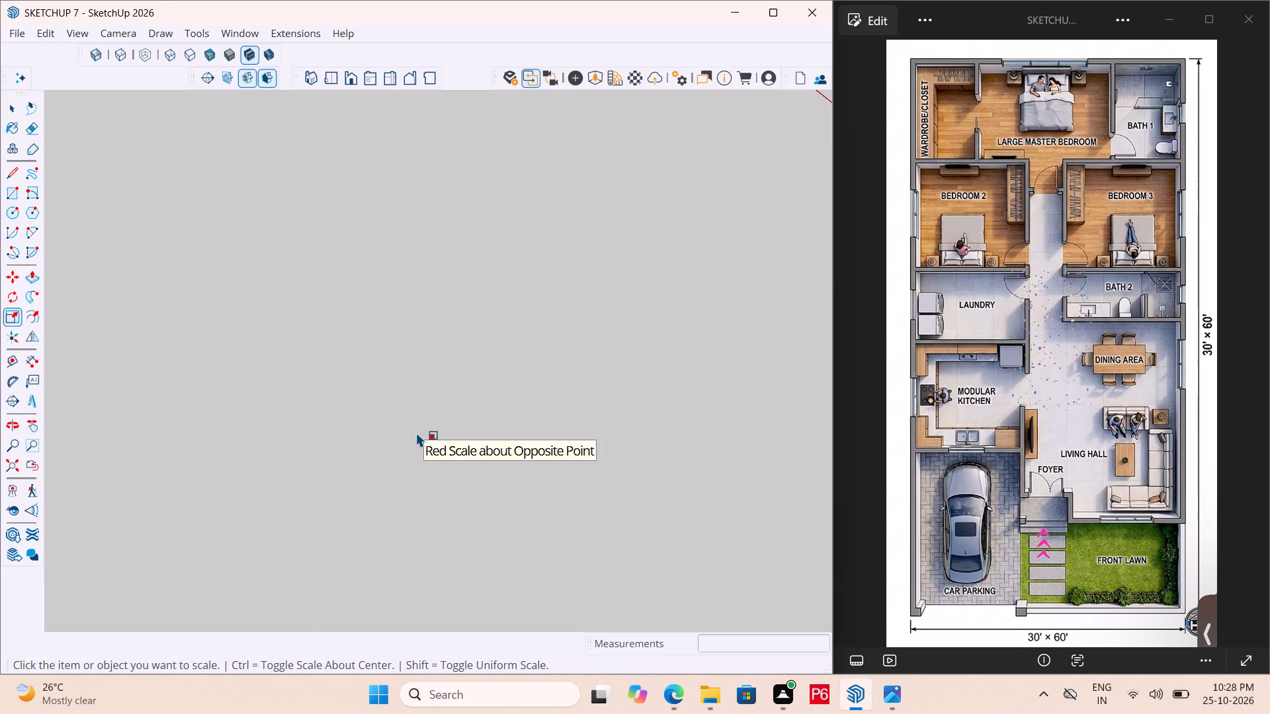
{"action": "key", "text": "ctrl+s"}
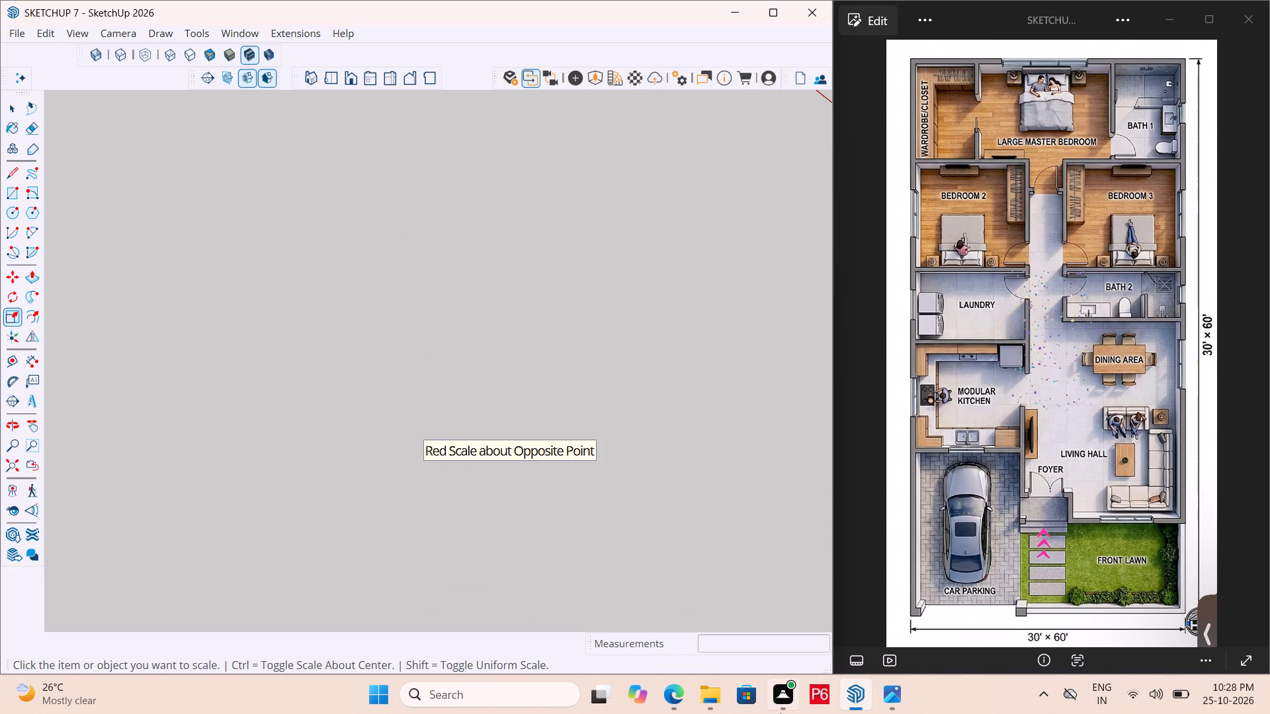
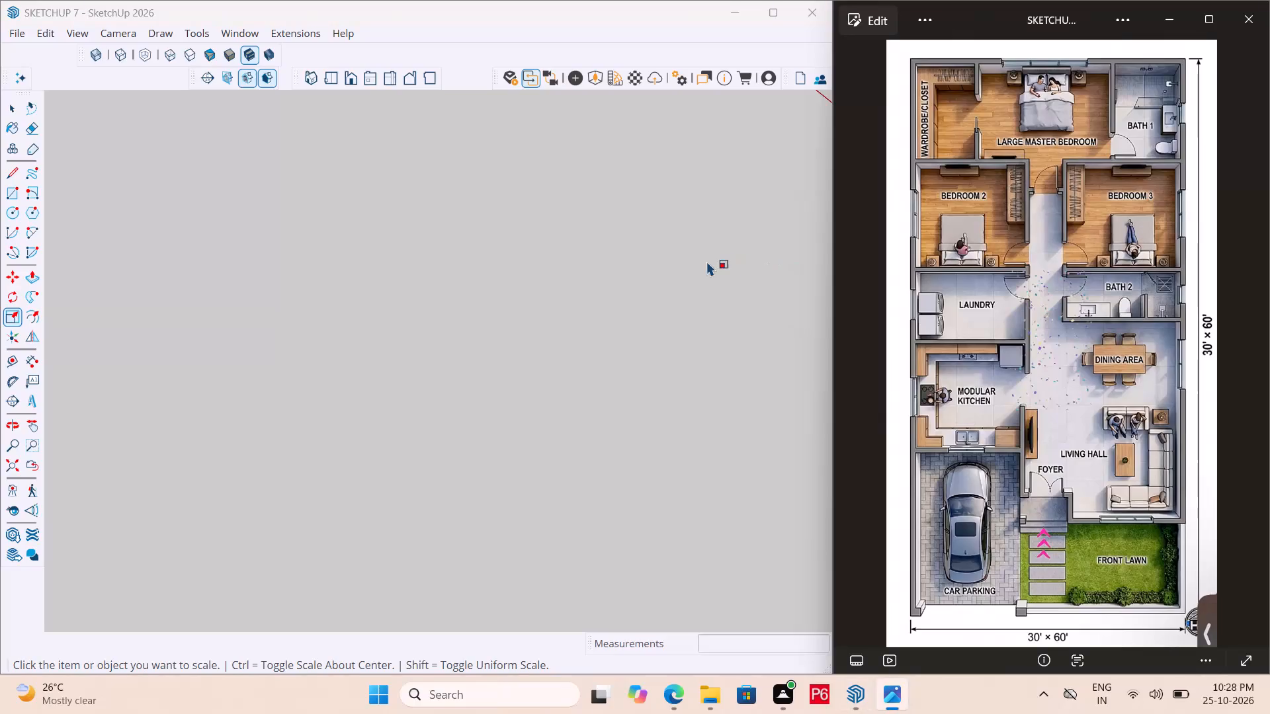
Switch to SketchUp and save the model.
{"action": "left_click", "coordinate": [706, 261]}
{"action": "scroll", "coordinate": [660, 290], "scroll_direction": "down", "scroll_amount": 6}
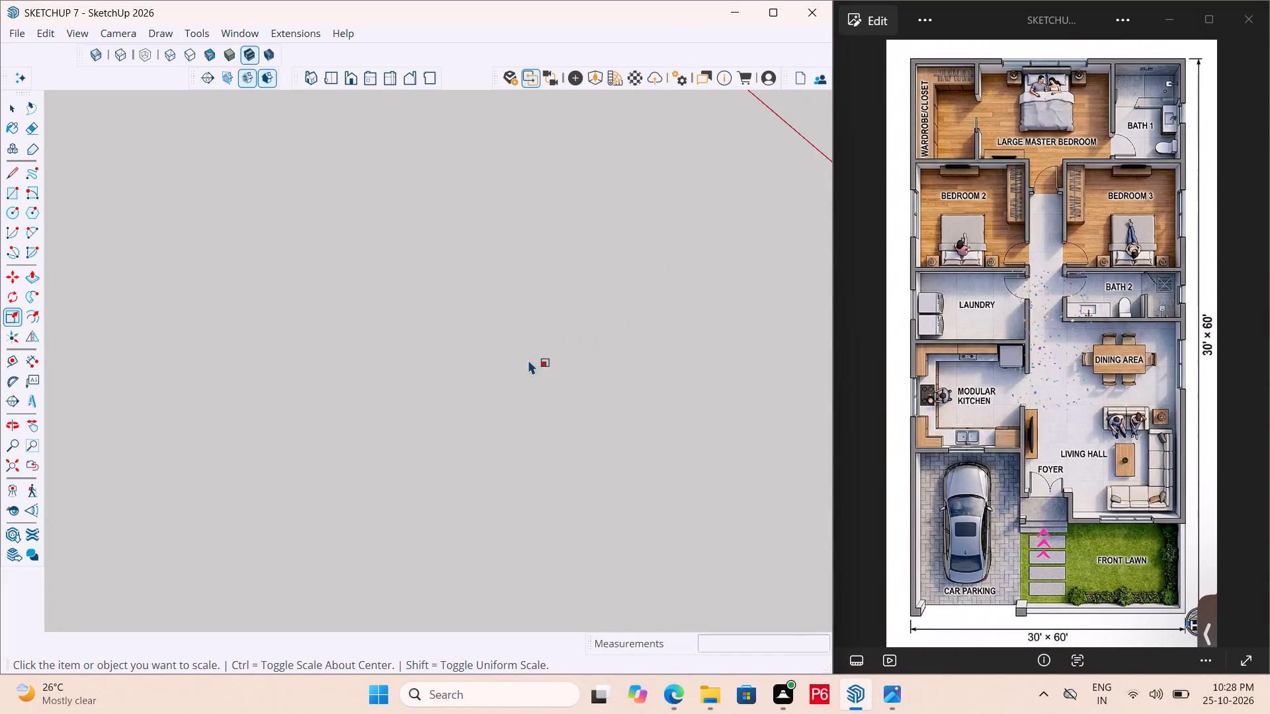
{"action": "scroll", "coordinate": [591, 396], "scroll_direction": "down", "scroll_amount": 11}
{"action": "key", "text": "ctrl+s"}
{"action": "key", "text": "ctrl+s"}
{"action": "key", "text": "ctrl+s"}
{"action": "key", "text": "ctrl+s"}
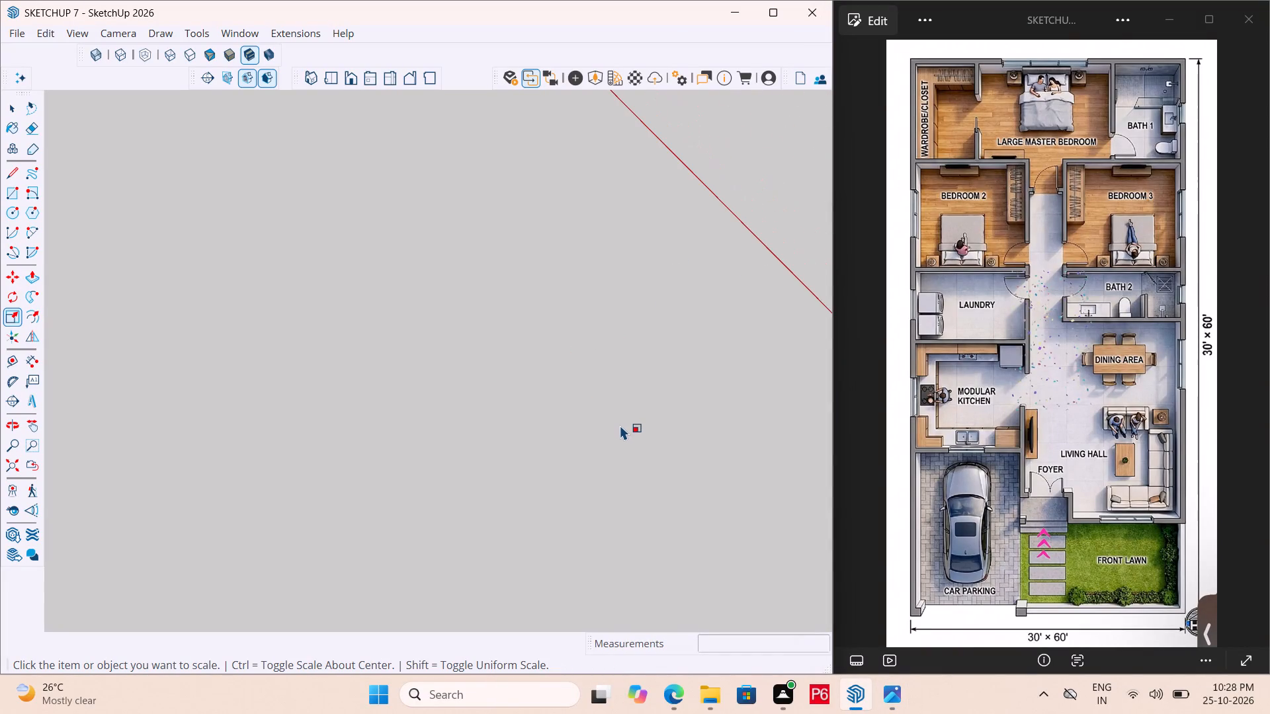
{"action": "key", "text": "ctrl+s"}
{"action": "key", "text": "ctrl+s"}
Examine the whole house model from its front, with the car parking, entrance steps and side windows.
{"action": "scroll", "coordinate": [625, 417], "scroll_direction": "down", "scroll_amount": 6}
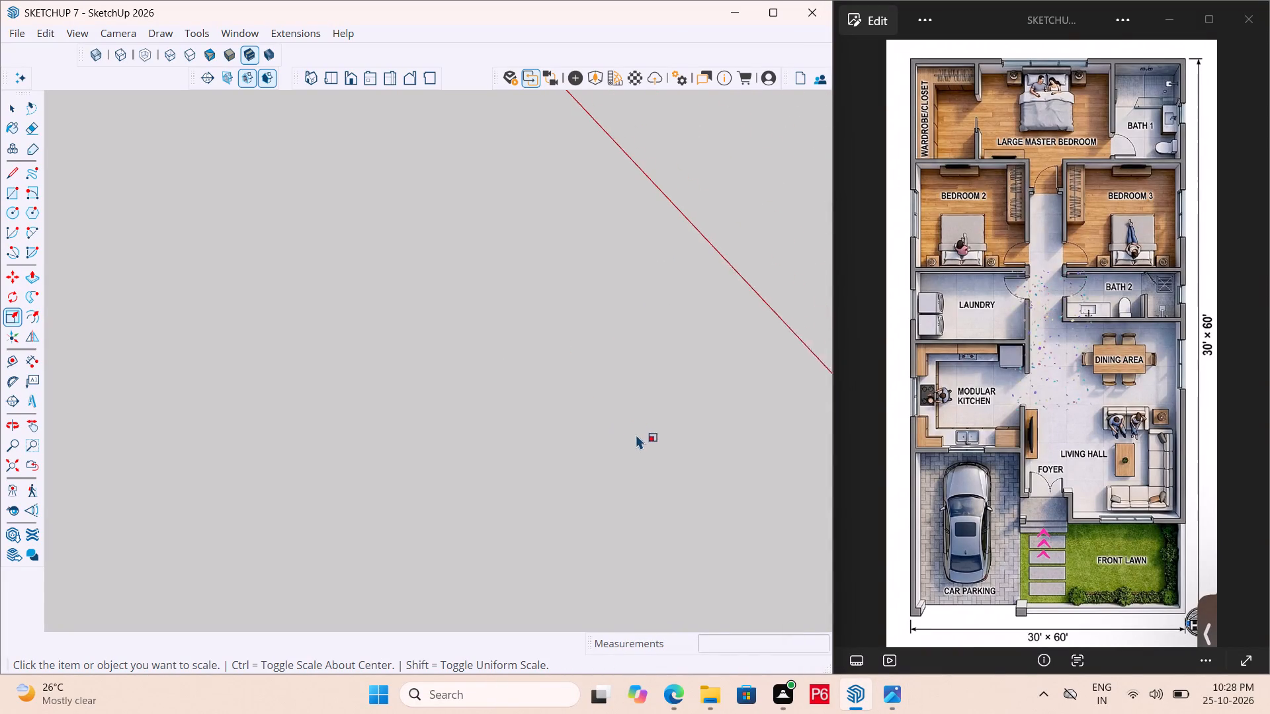
{"action": "scroll", "coordinate": [686, 412], "scroll_direction": "down", "scroll_amount": 5}
{"action": "scroll", "coordinate": [734, 437], "scroll_direction": "down", "scroll_amount": 12}
{"action": "scroll", "coordinate": [398, 345], "scroll_direction": "down", "scroll_amount": 4}
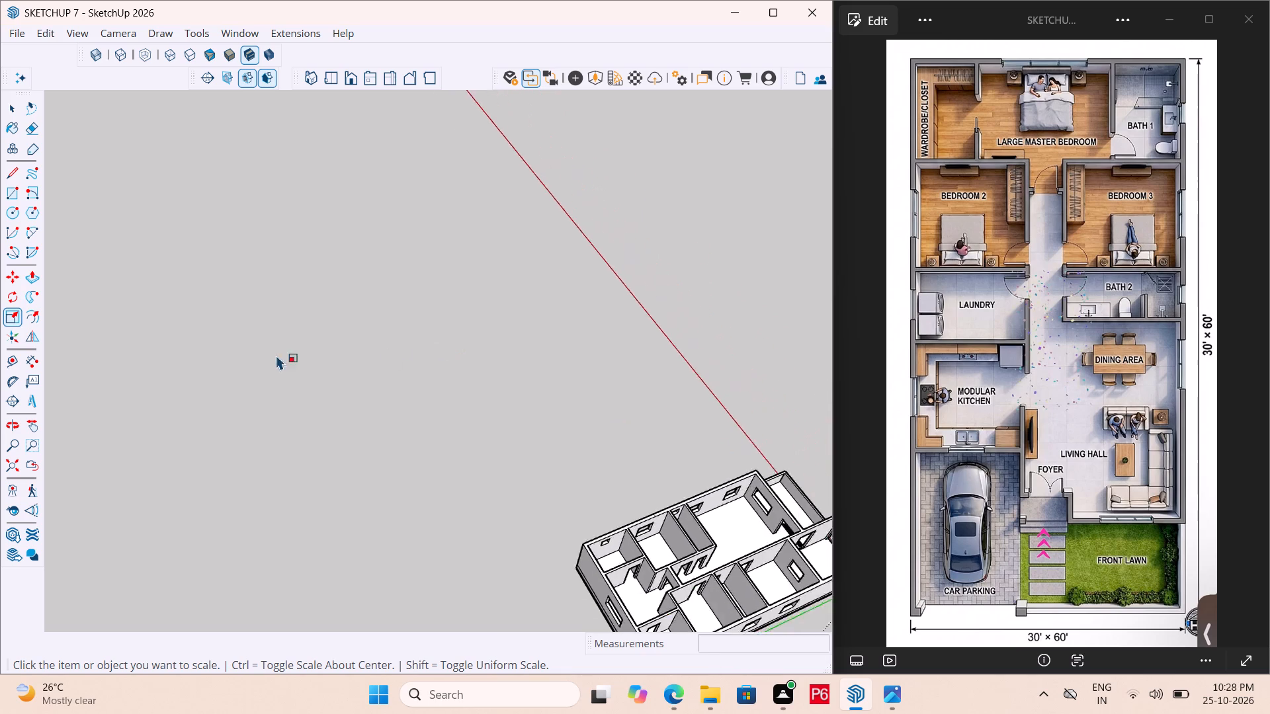
{"action": "scroll", "coordinate": [276, 355], "scroll_direction": "down", "scroll_amount": 3}
{"action": "middle_click_drag", "start_coordinate": [578, 520], "coordinate": [71, 325]}
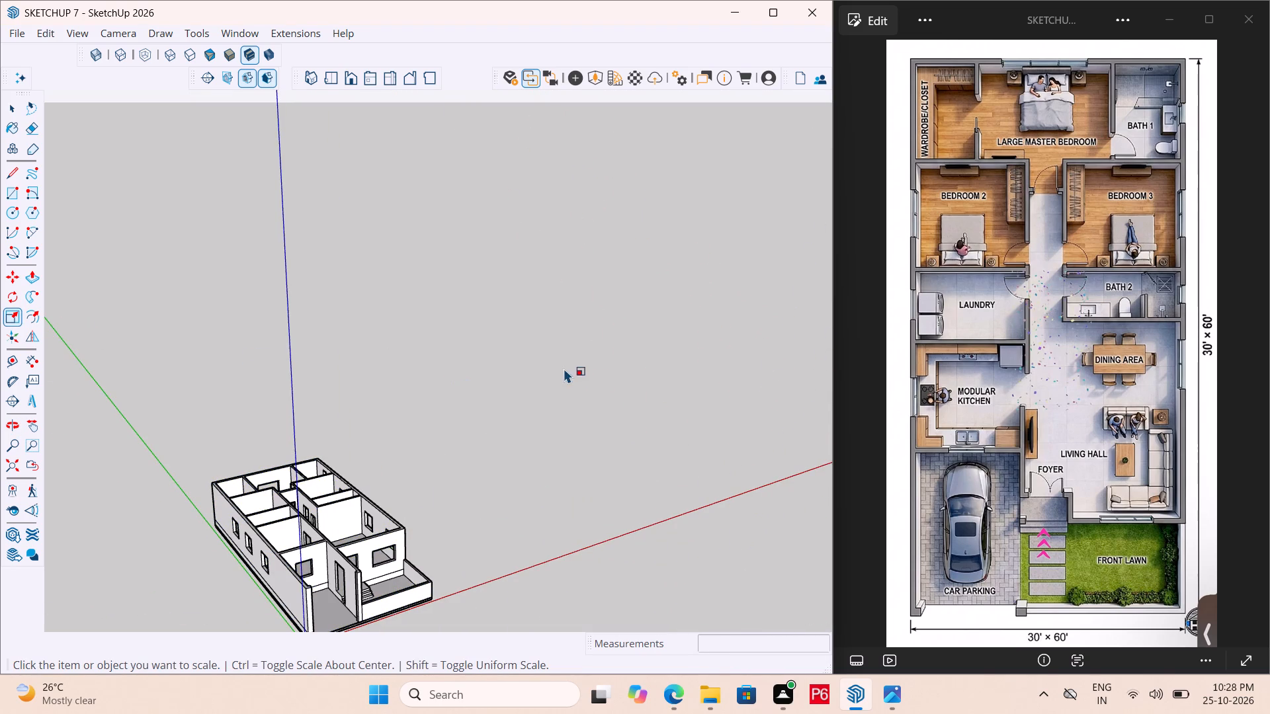
{"action": "scroll", "coordinate": [677, 385], "scroll_direction": "down", "scroll_amount": 5}
{"action": "middle_click_drag", "start_coordinate": [472, 456], "coordinate": [122, 463]}
{"action": "scroll", "coordinate": [314, 523], "scroll_direction": "up", "scroll_amount": 3}
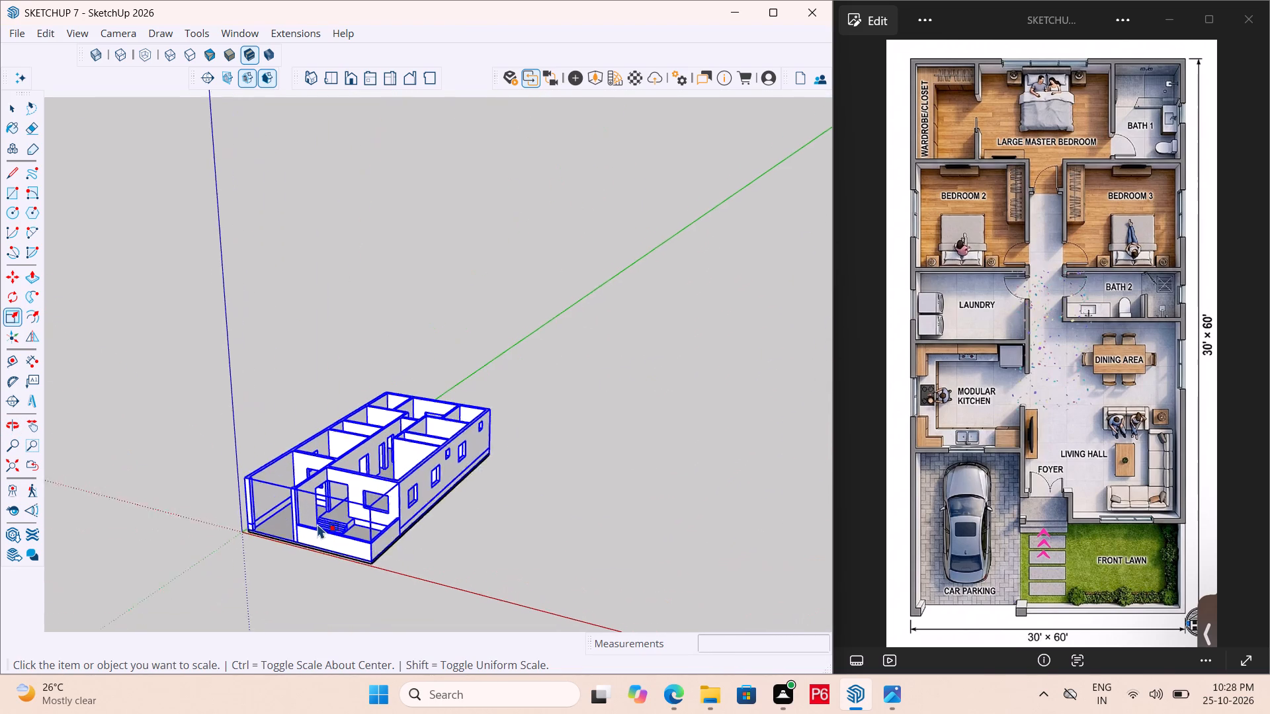
{"action": "scroll", "coordinate": [317, 524], "scroll_direction": "up", "scroll_amount": 8}
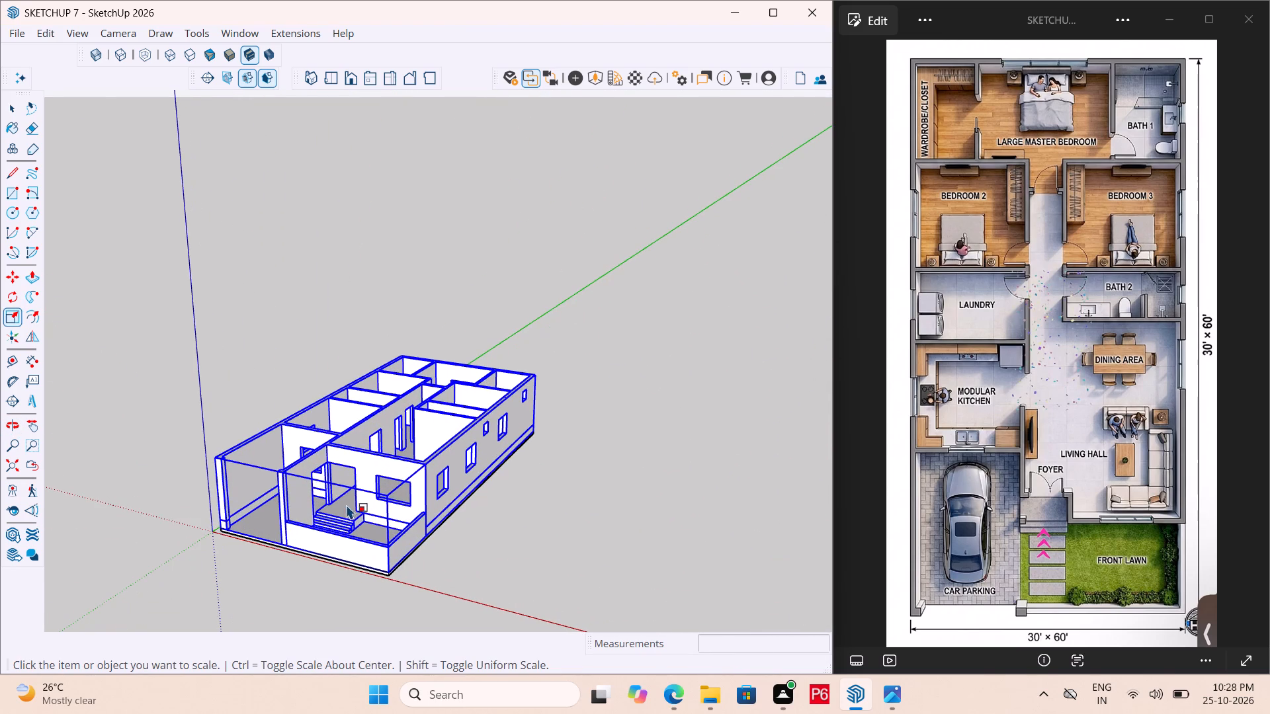
{"action": "scroll", "coordinate": [372, 481], "scroll_direction": "up", "scroll_amount": 6}
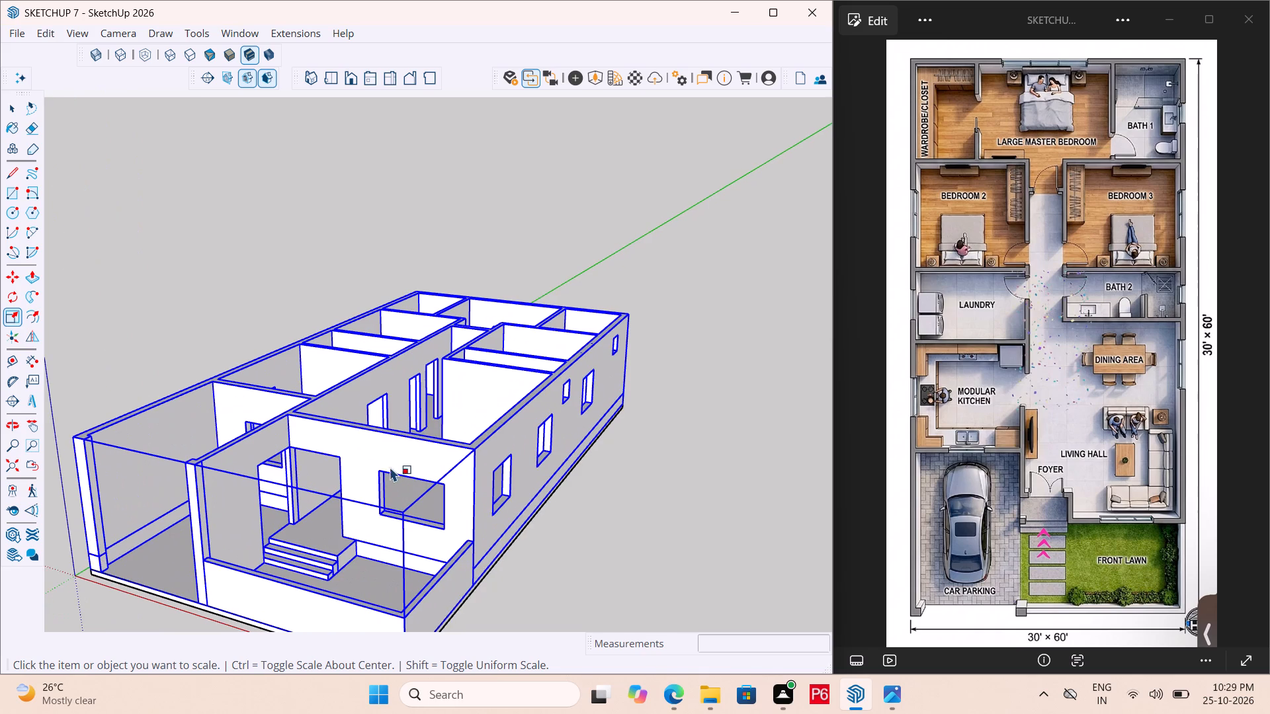
{"action": "scroll", "coordinate": [385, 415], "scroll_direction": "down", "scroll_amount": 6}
{"action": "middle_click_drag", "start_coordinate": [385, 415], "coordinate": [372, 463]}
Save the model again.
{"action": "key", "text": "ctrl+s"}
{"action": "key", "text": "ctrl+s"}
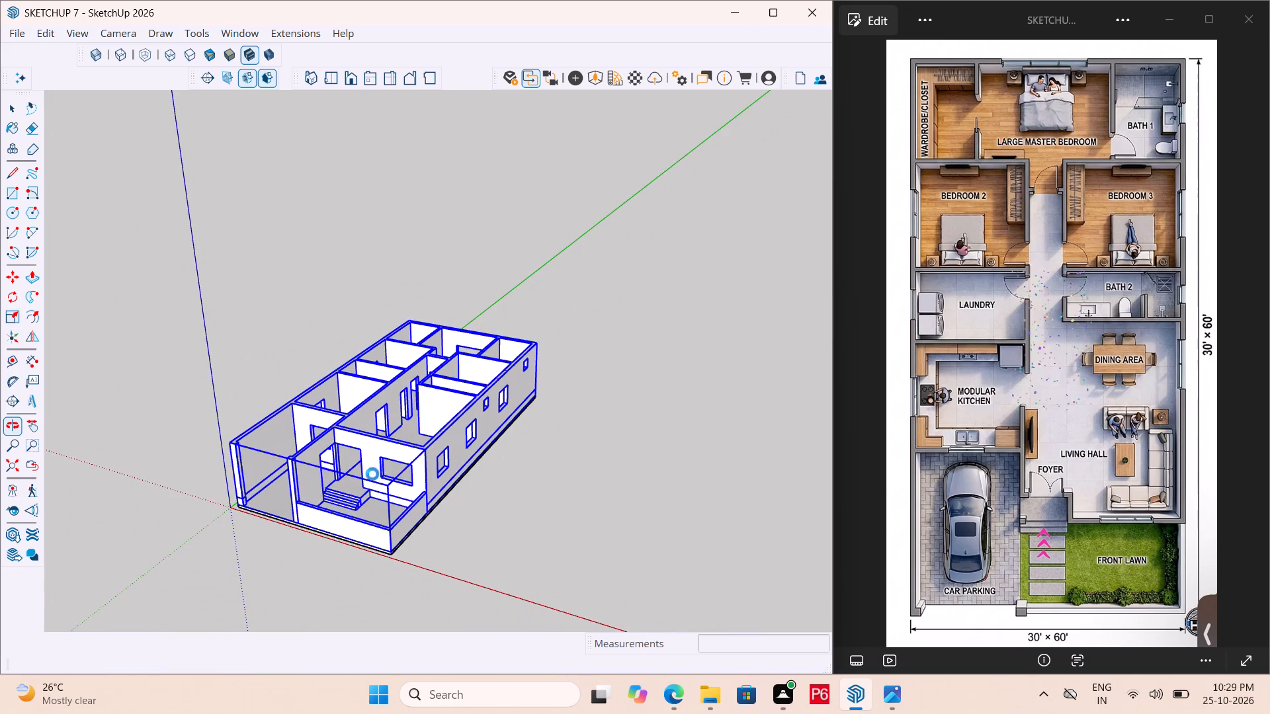
{"action": "key", "text": "ctrl+s"}
Open the house group for editing.
{"action": "middle_click_drag", "start_coordinate": [319, 464], "coordinate": [318, 518]}
{"action": "scroll", "coordinate": [521, 360], "scroll_direction": "down", "scroll_amount": 5}
{"action": "middle_click_drag", "start_coordinate": [465, 387], "coordinate": [438, 491]}
{"action": "scroll", "coordinate": [430, 480], "scroll_direction": "up", "scroll_amount": 6}
{"action": "middle_click_drag", "start_coordinate": [464, 440], "coordinate": [452, 382]}
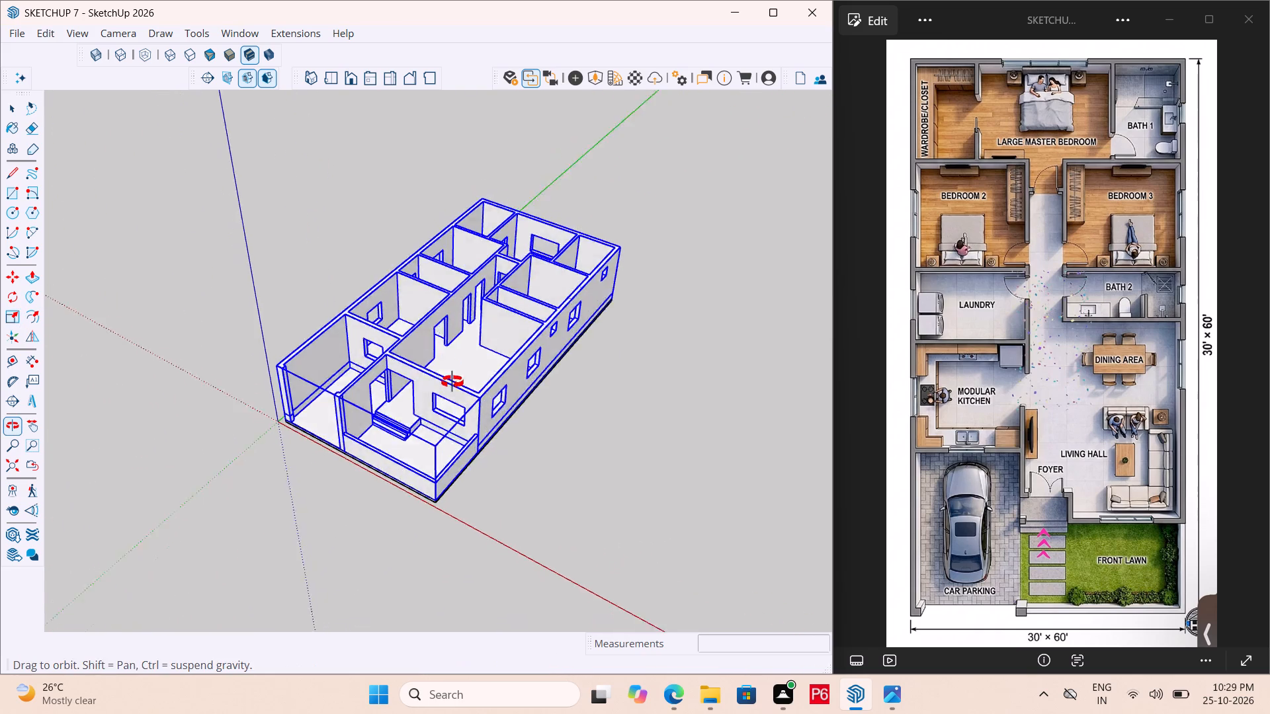
{"action": "middle_click_drag", "start_coordinate": [452, 382], "coordinate": [421, 321]}
{"action": "scroll", "coordinate": [454, 338], "scroll_direction": "up", "scroll_amount": 10}
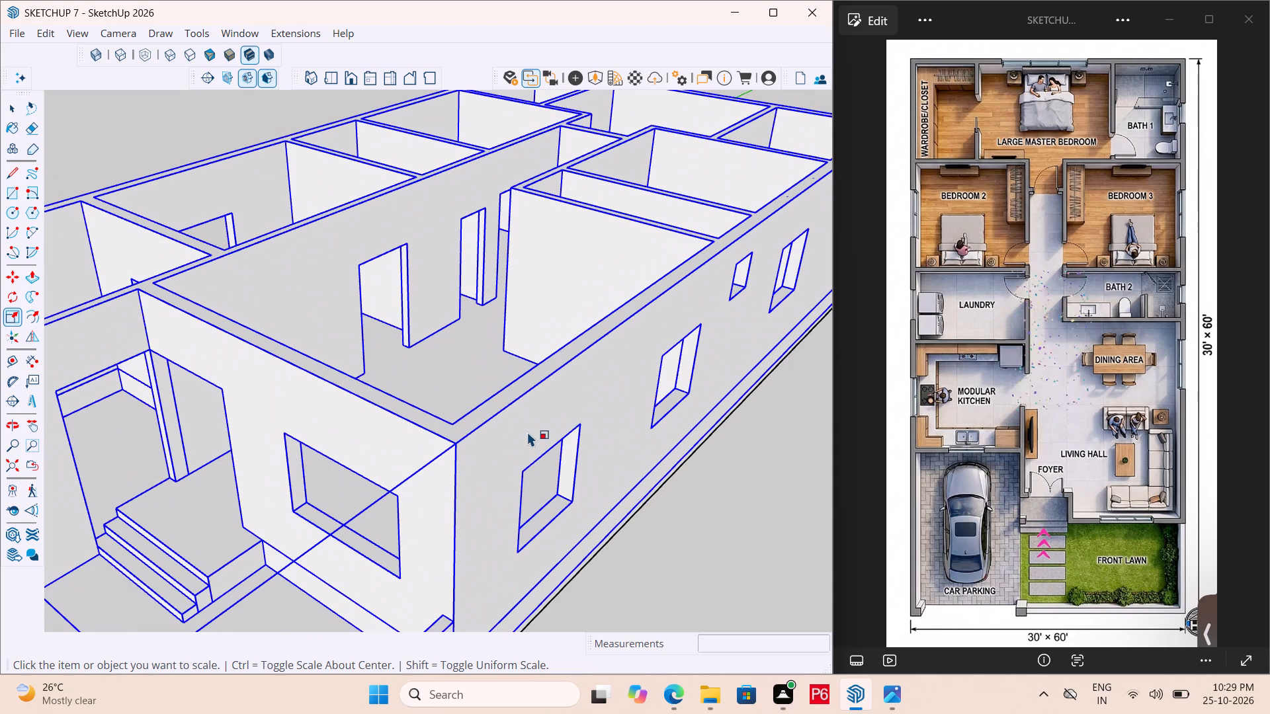
{"action": "double_click", "coordinate": [527, 432]}
{"action": "scroll", "coordinate": [358, 343], "scroll_direction": "down", "scroll_amount": 4}
{"action": "key", "text": "space"}
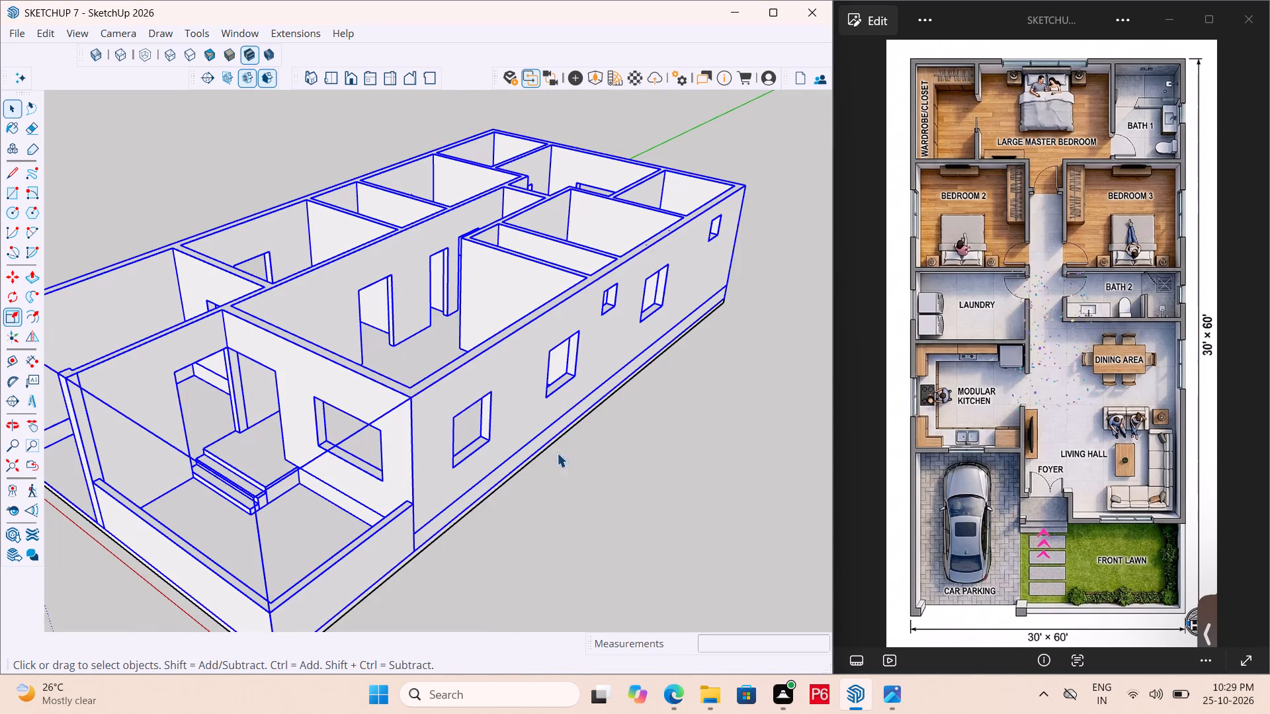
{"action": "left_click", "coordinate": [7, 110]}
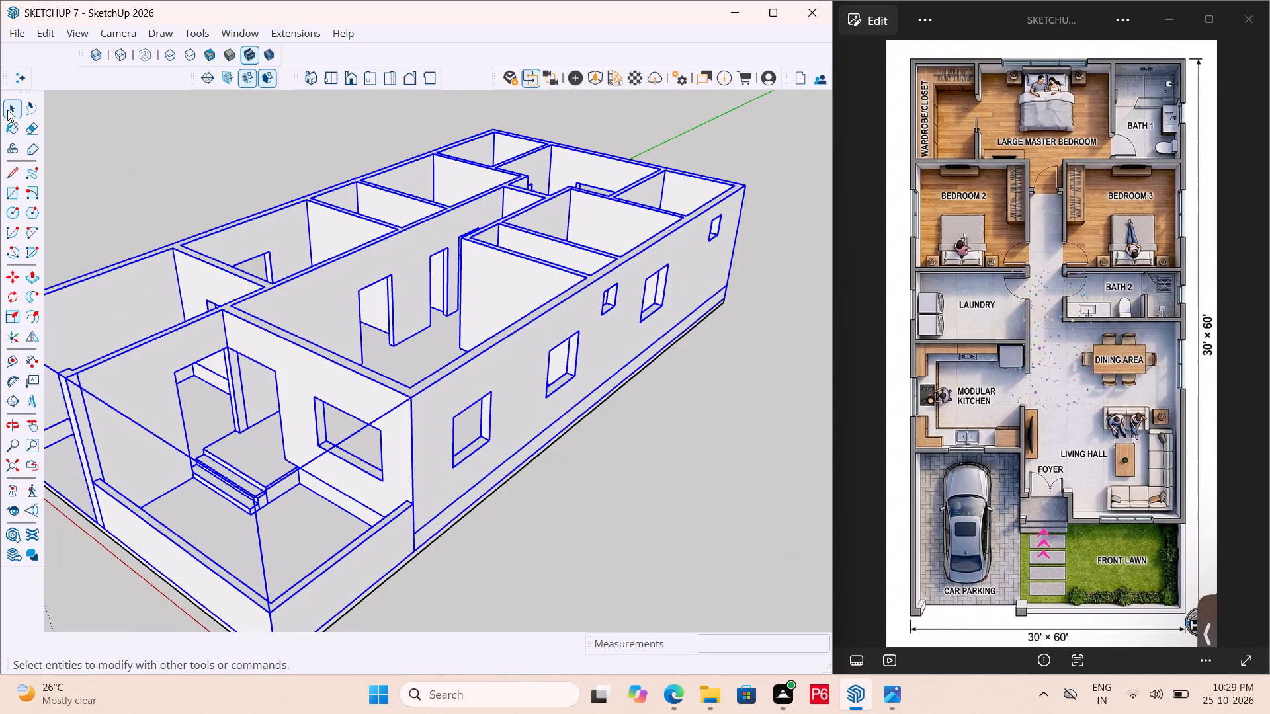
{"action": "double_click", "coordinate": [248, 239]}
Examine the front facade, with its entrance steps, doorway, low boundary wall and window openings.
{"action": "scroll", "coordinate": [275, 405], "scroll_direction": "up", "scroll_amount": 3}
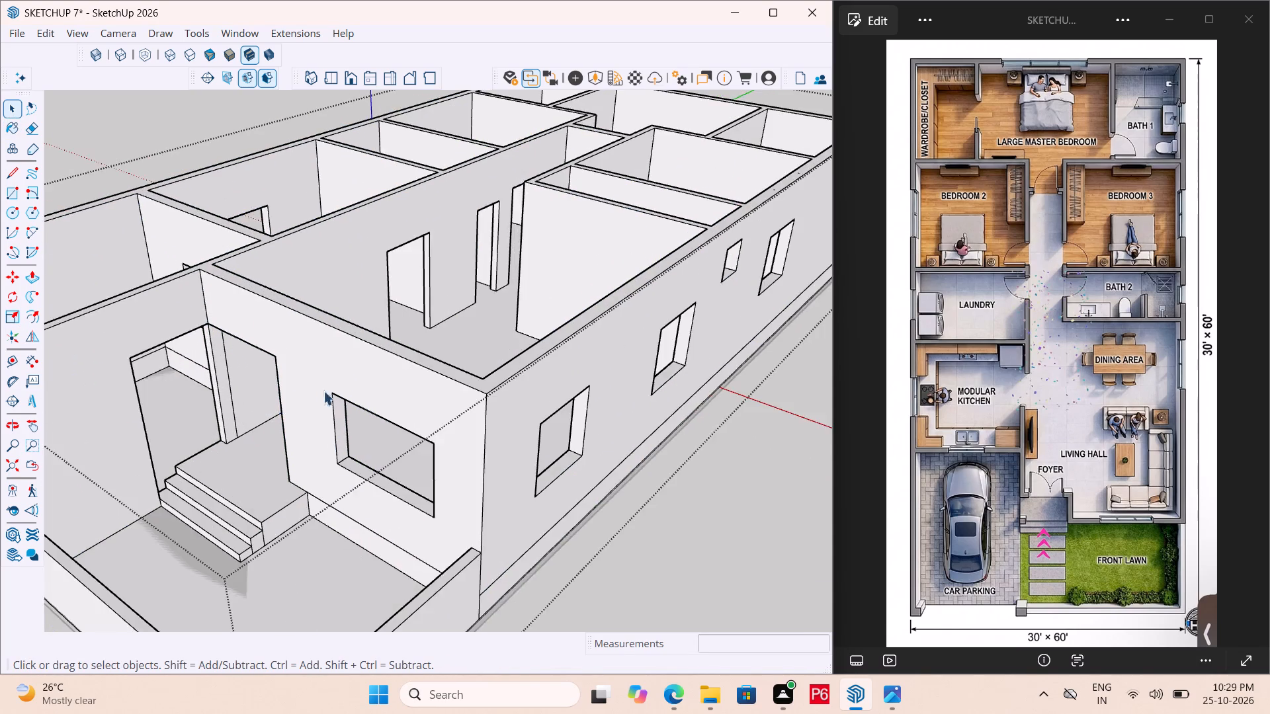
{"action": "middle_click_drag", "start_coordinate": [325, 391], "coordinate": [499, 348]}
{"action": "scroll", "coordinate": [602, 276], "scroll_direction": "down", "scroll_amount": 6}
{"action": "scroll", "coordinate": [367, 452], "scroll_direction": "up", "scroll_amount": 5}
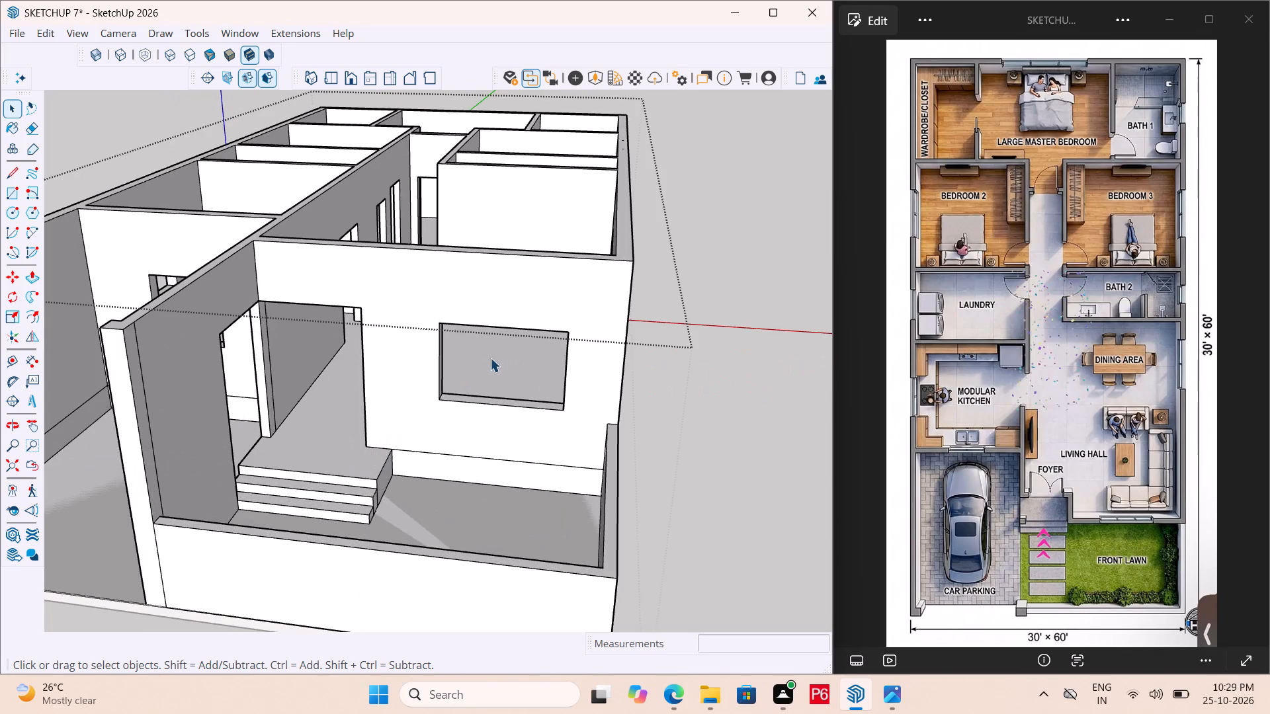
{"action": "middle_click_drag", "start_coordinate": [495, 356], "coordinate": [447, 358]}
{"action": "middle_click_drag", "start_coordinate": [340, 478], "coordinate": [382, 419]}
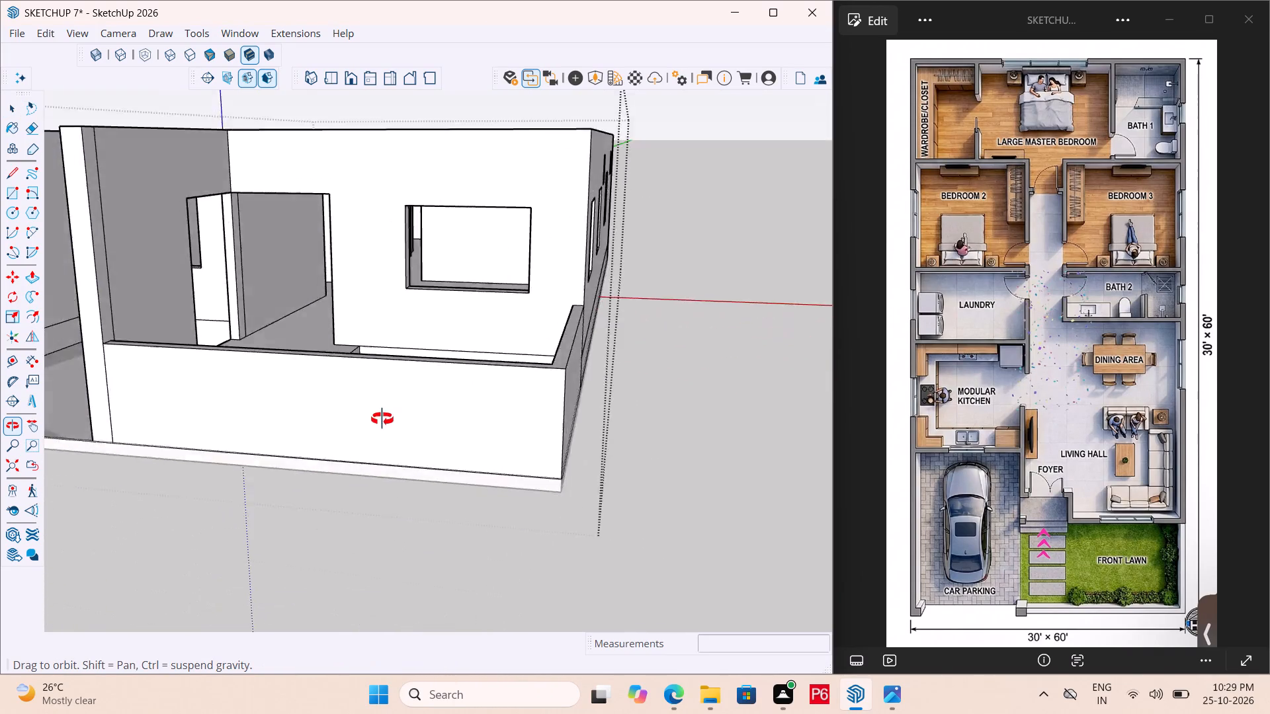
{"action": "middle_click_drag", "start_coordinate": [382, 419], "coordinate": [435, 439]}
{"action": "scroll", "coordinate": [596, 399], "scroll_direction": "up", "scroll_amount": 10}
{"action": "middle_click_drag", "start_coordinate": [655, 381], "coordinate": [845, 355]}
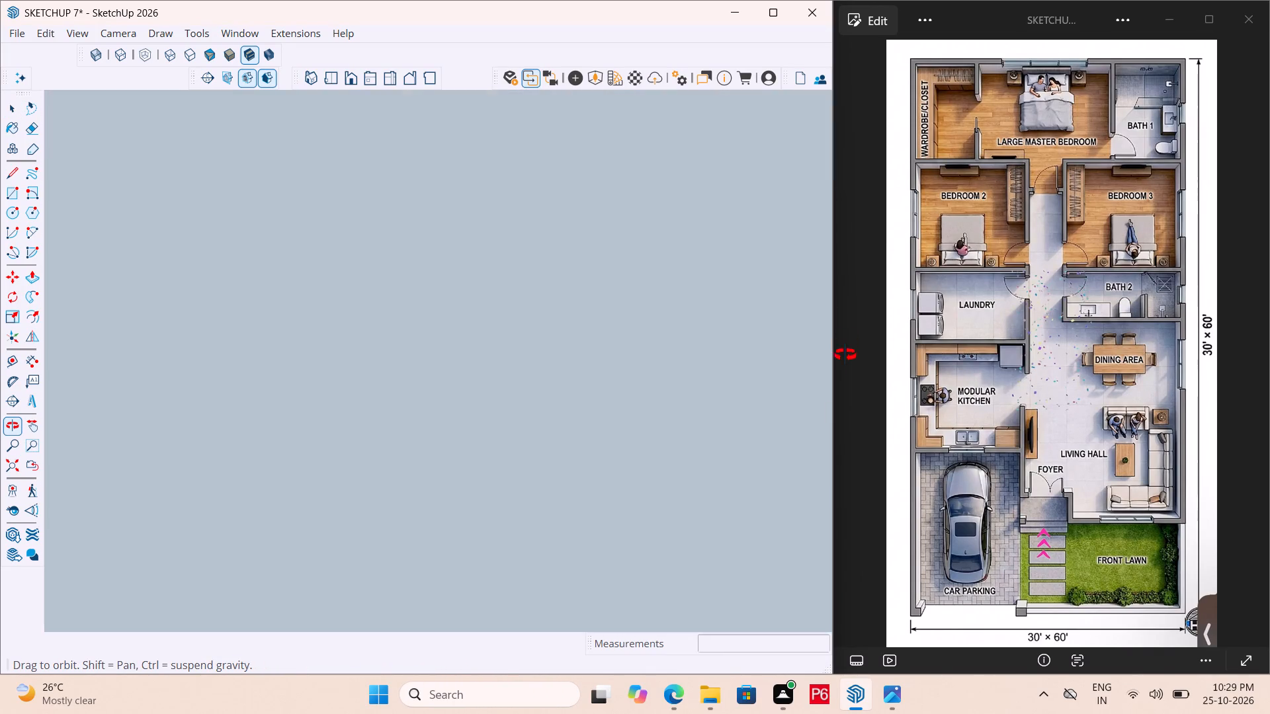
{"action": "middle_click_drag", "start_coordinate": [845, 355], "coordinate": [381, 409]}
{"action": "scroll", "coordinate": [400, 421], "scroll_direction": "down", "scroll_amount": 4}
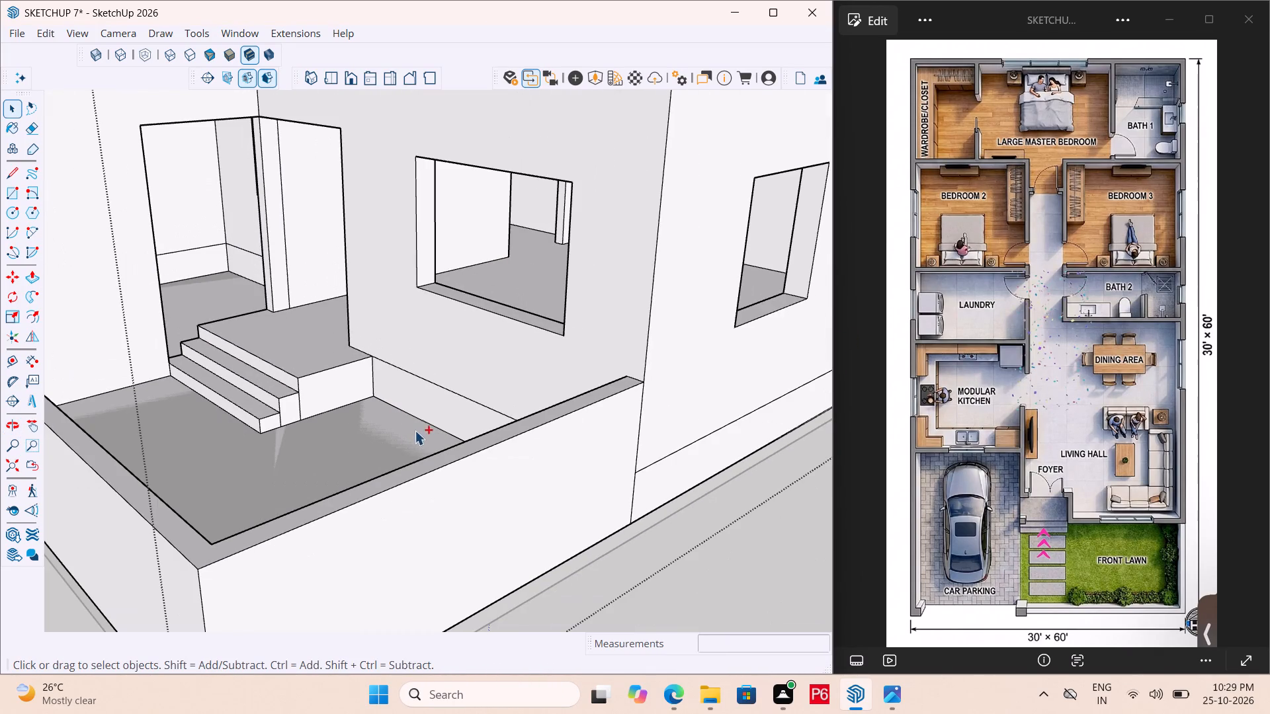
Save the model with the house group open.
{"action": "key", "text": "ctrl+s"}
{"action": "key", "text": "ctrl+s"}
{"action": "key", "text": "ctrl+s"}
{"action": "key", "text": "ctrl+s"}
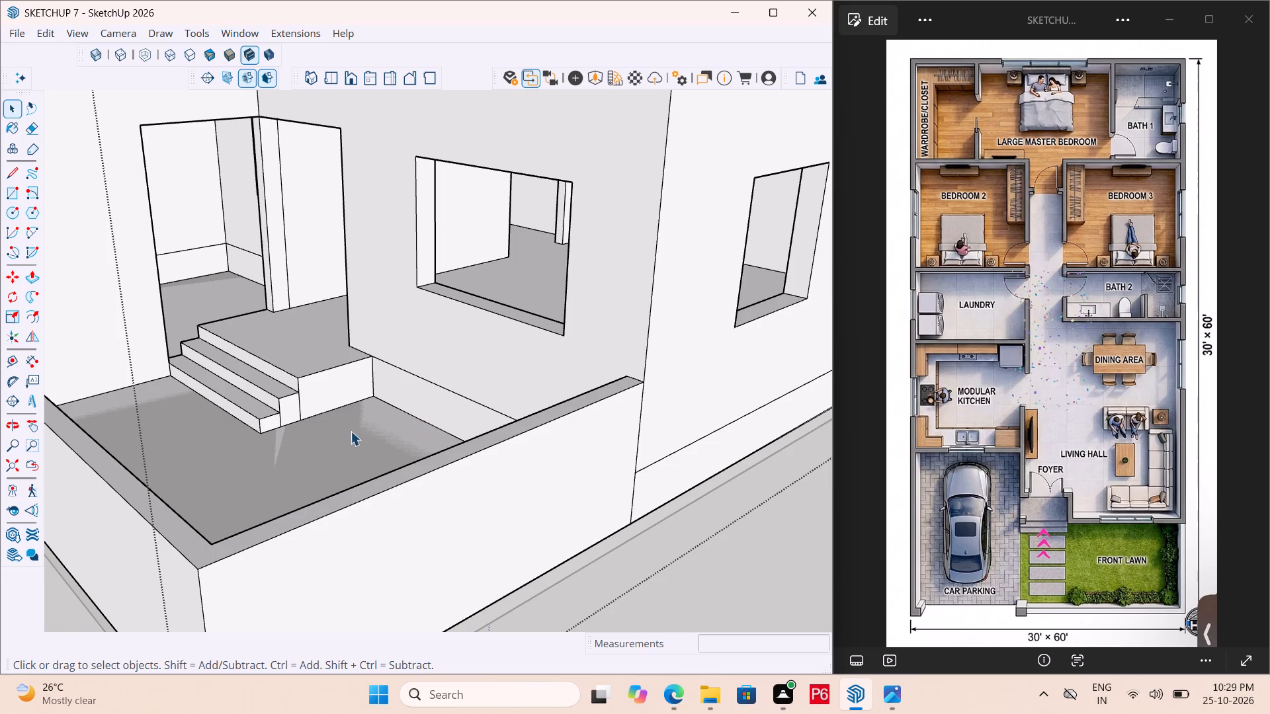
Draw a rectangle from corner to opposite corner across the living hall's front window opening.
{"action": "middle_click_drag", "start_coordinate": [359, 432], "coordinate": [503, 437]}
{"action": "scroll", "coordinate": [300, 541], "scroll_direction": "down", "scroll_amount": 4}
{"action": "scroll", "coordinate": [503, 281], "scroll_direction": "up", "scroll_amount": 5}
{"action": "middle_click_drag", "start_coordinate": [527, 258], "coordinate": [523, 251]}
{"action": "scroll", "coordinate": [523, 251], "scroll_direction": "up", "scroll_amount": 1}
{"action": "key", "text": "r"}
{"action": "left_click", "coordinate": [222, 230]}
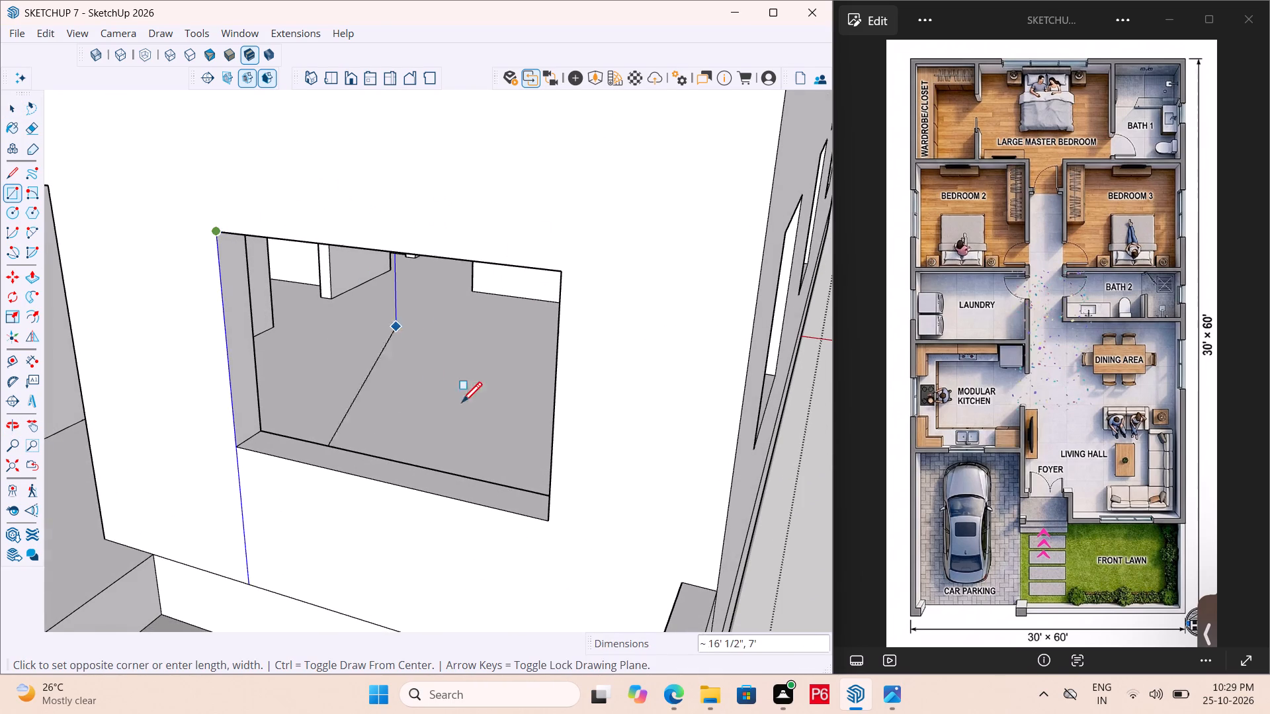
{"action": "left_click", "coordinate": [546, 520]}
{"action": "key", "text": "space"}
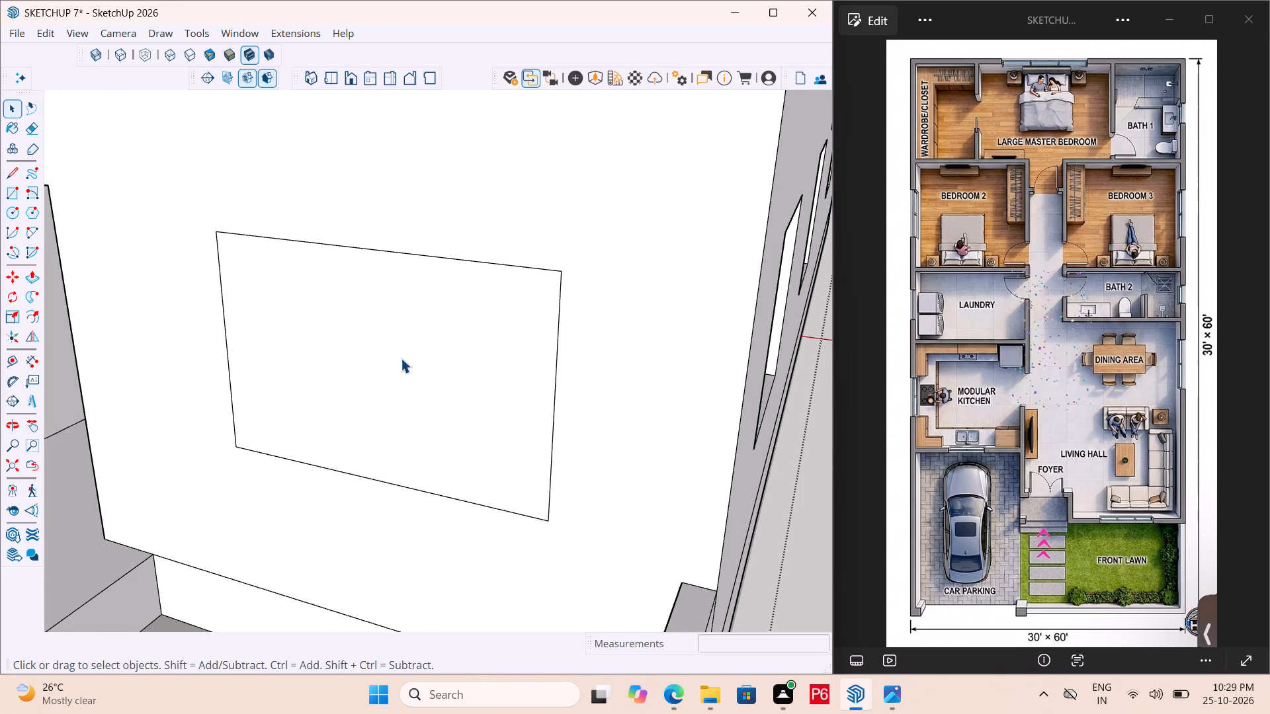
Make the new window rectangle's face and edges into a group.
{"action": "double_click", "coordinate": [401, 358]}
{"action": "right_click", "coordinate": [401, 358]}
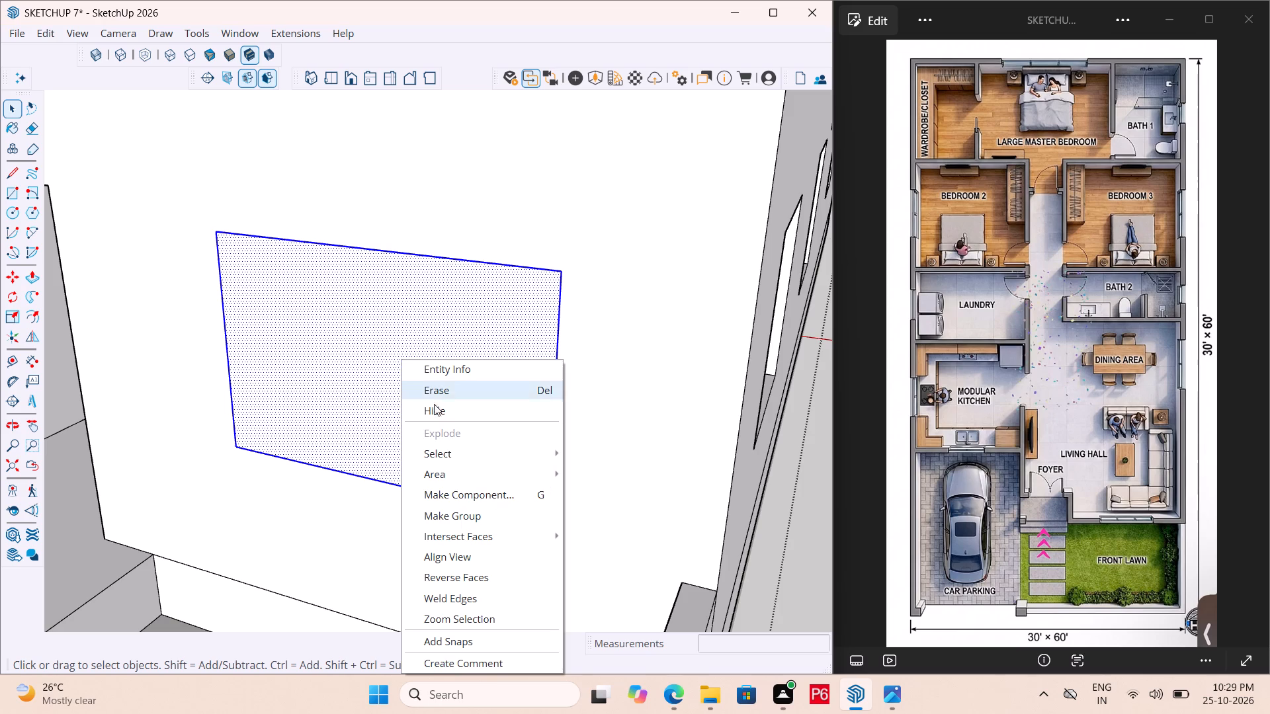
{"action": "left_click", "coordinate": [487, 517]}
Open the window rectangle's group for editing.
{"action": "left_click", "coordinate": [450, 379]}
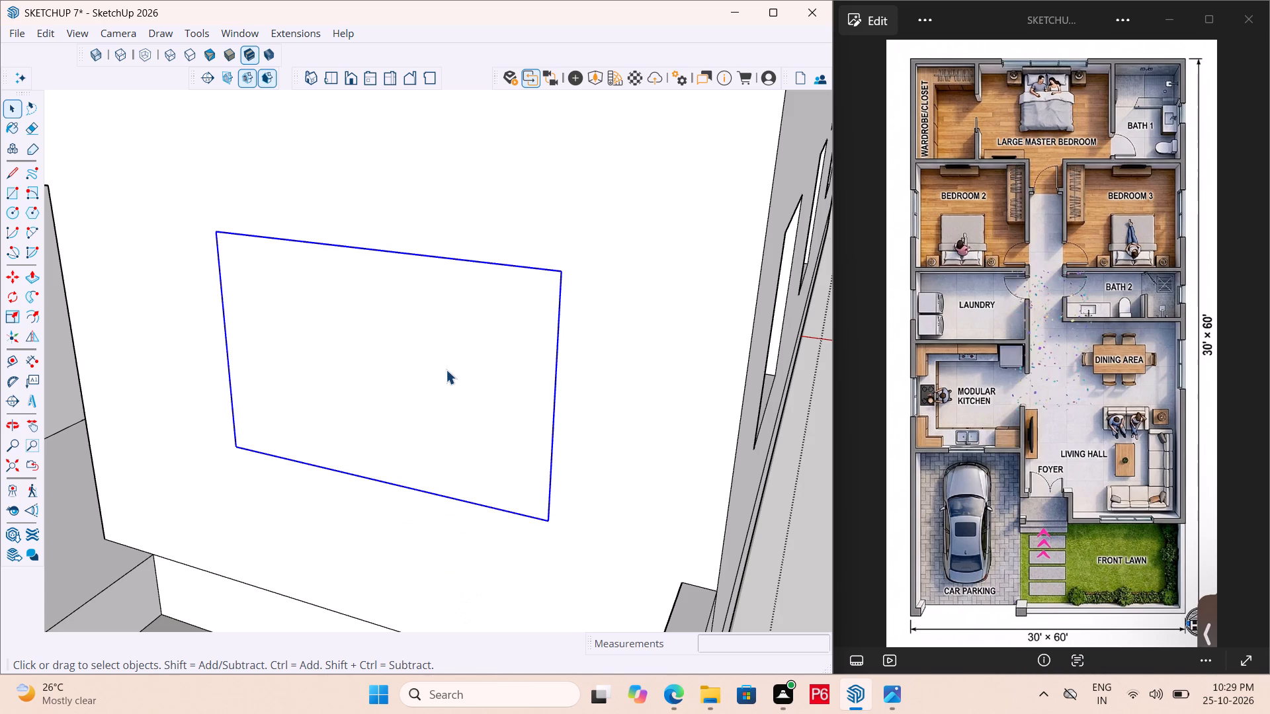
{"action": "double_click", "coordinate": [426, 350]}
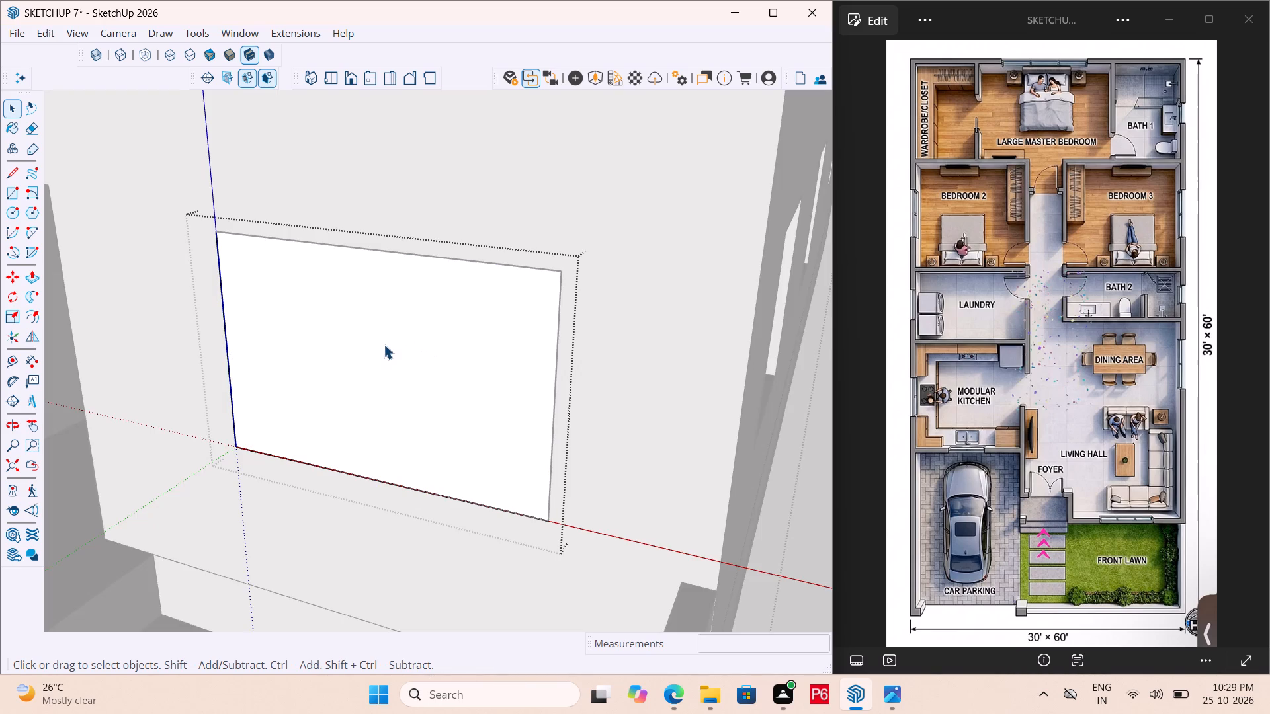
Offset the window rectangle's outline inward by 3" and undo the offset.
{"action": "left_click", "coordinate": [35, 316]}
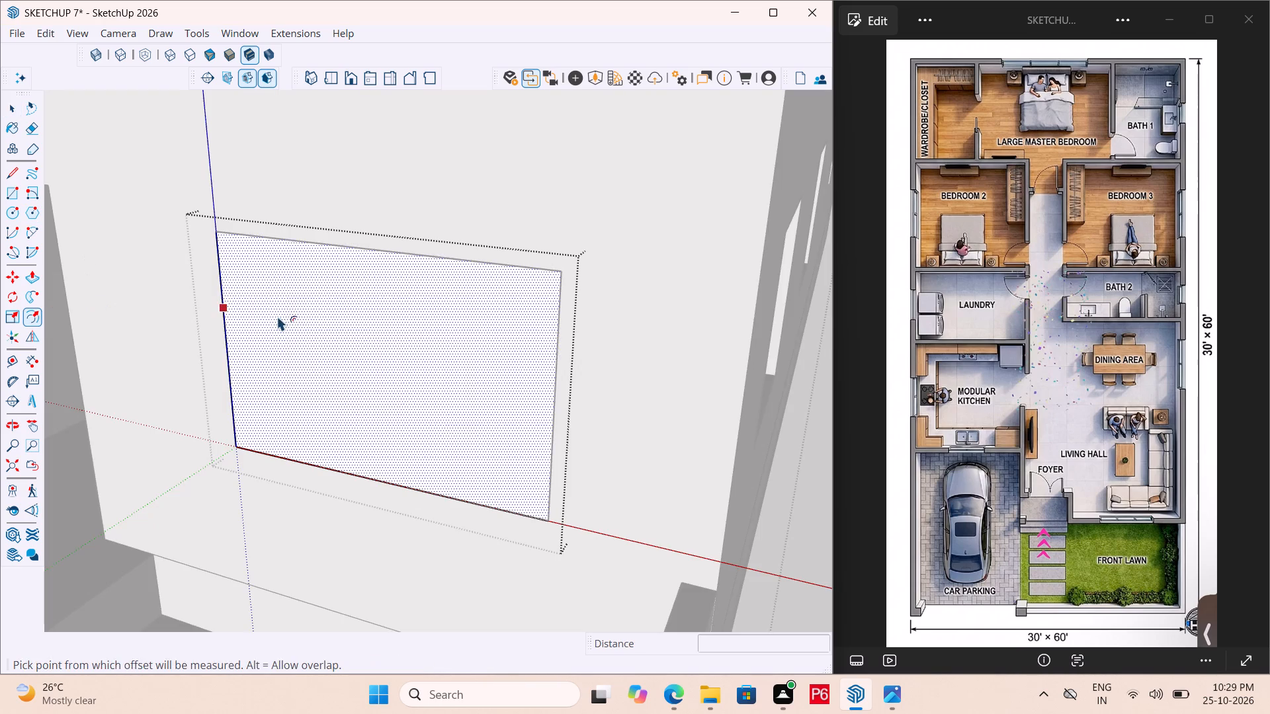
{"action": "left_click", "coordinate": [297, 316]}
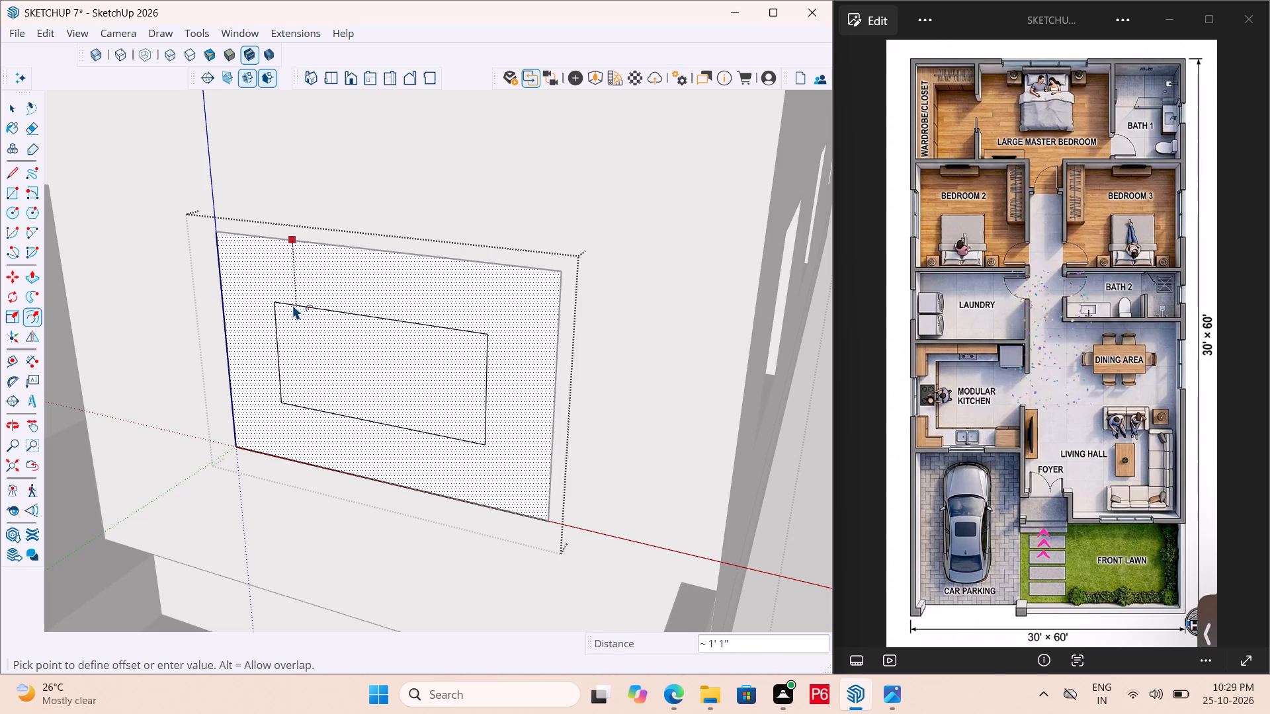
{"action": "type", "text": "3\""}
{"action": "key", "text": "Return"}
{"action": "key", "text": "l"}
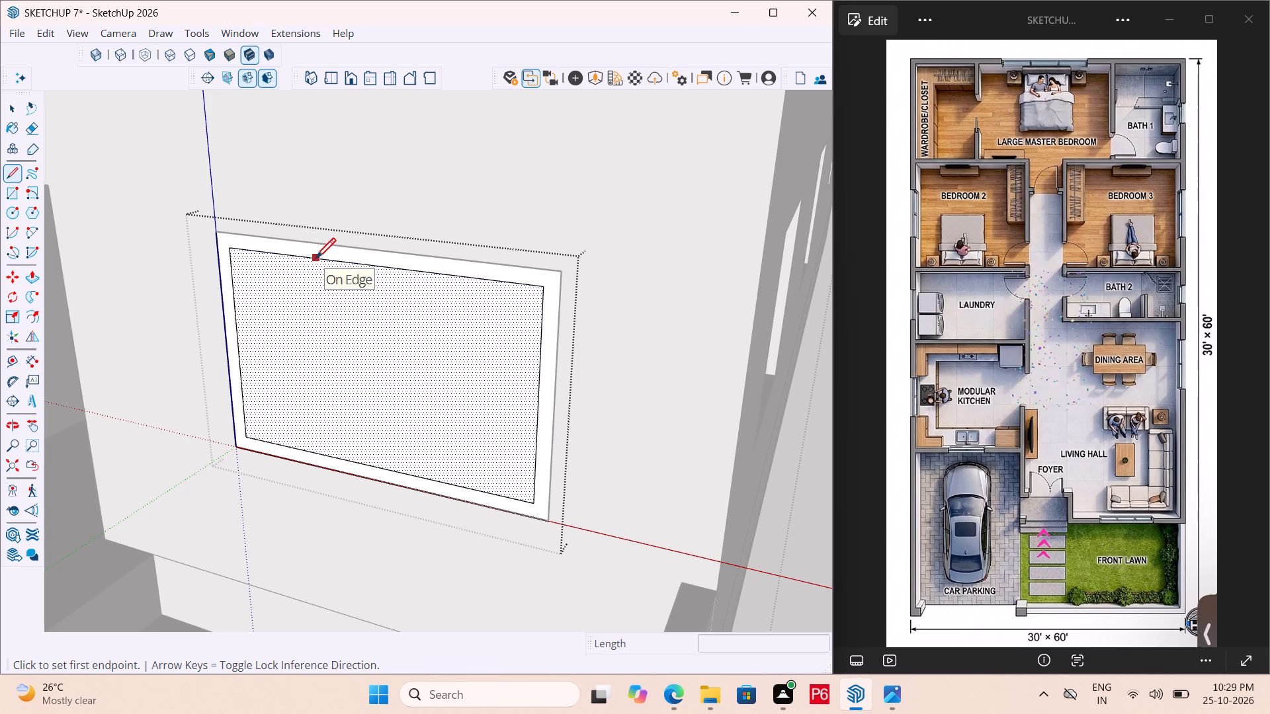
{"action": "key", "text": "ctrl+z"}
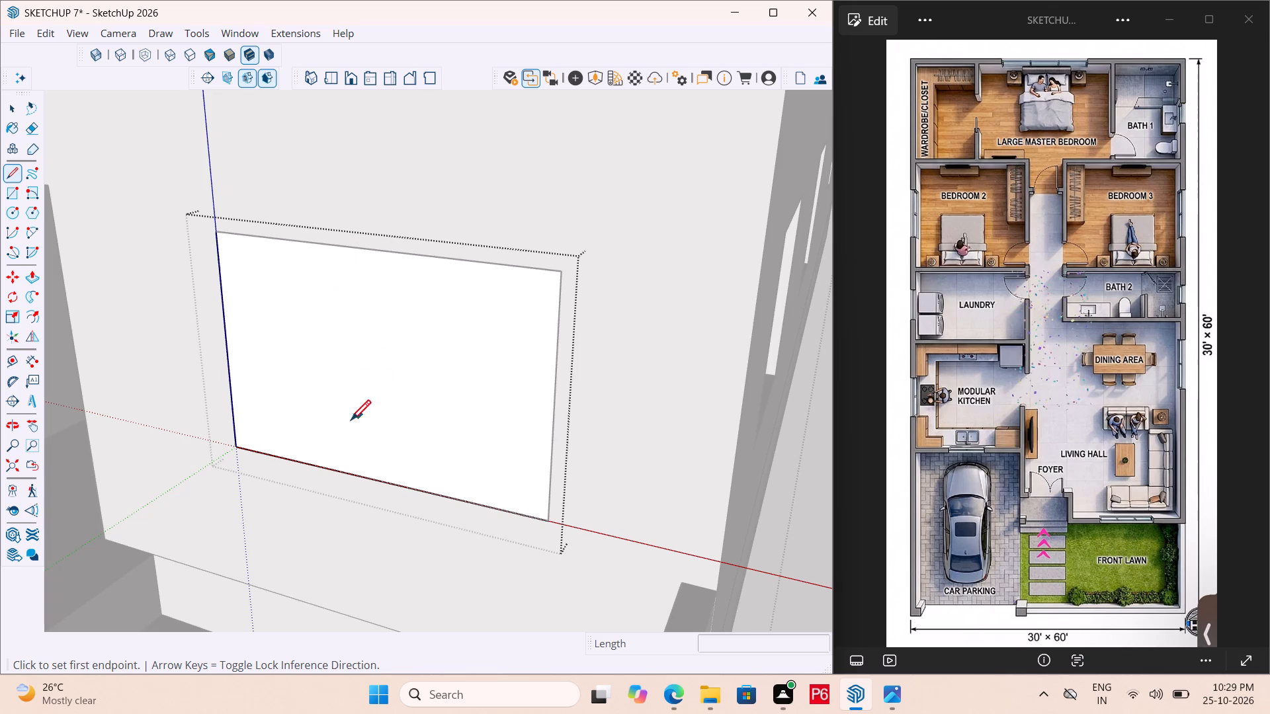
Place two vertical guides across the window face, the first 2' from its left edge and the second 2' beyond the first.
{"action": "scroll", "coordinate": [342, 440], "scroll_direction": "down", "scroll_amount": 6}
{"action": "scroll", "coordinate": [337, 390], "scroll_direction": "up", "scroll_amount": 6}
{"action": "key", "text": "t"}
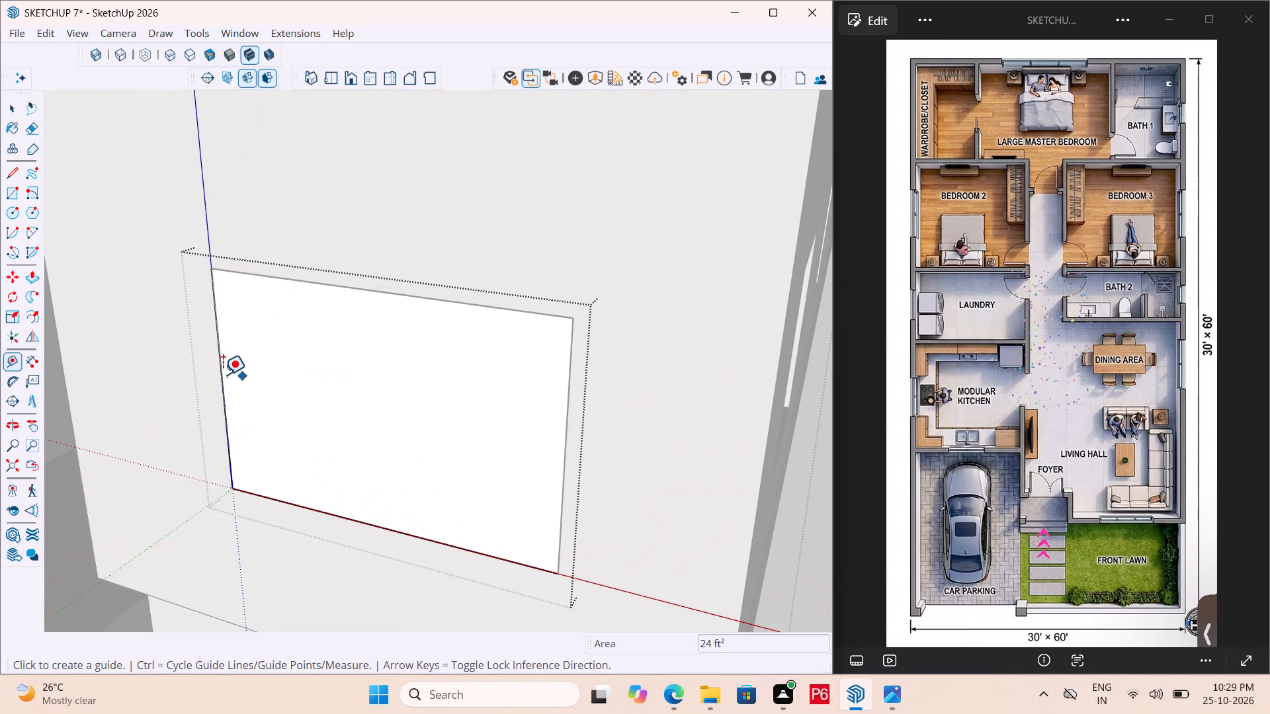
{"action": "left_click", "coordinate": [222, 368]}
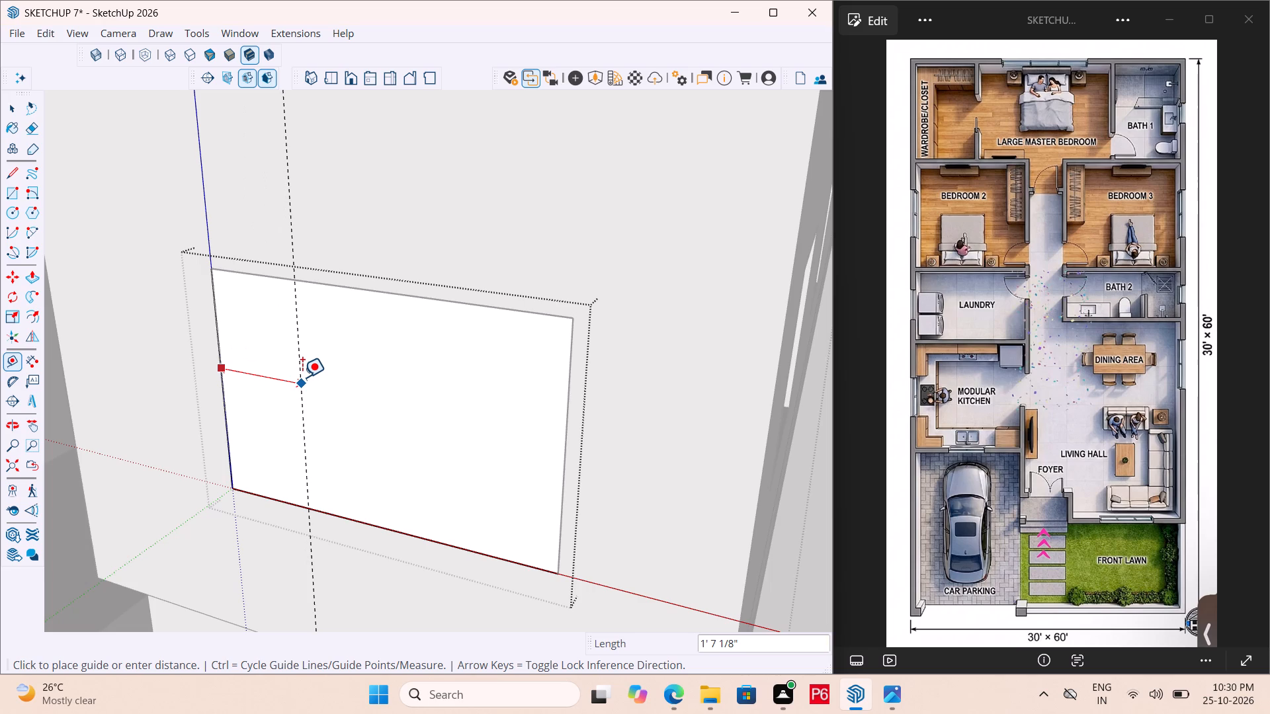
{"action": "type", "text": "2'"}
{"action": "key", "text": "Return"}
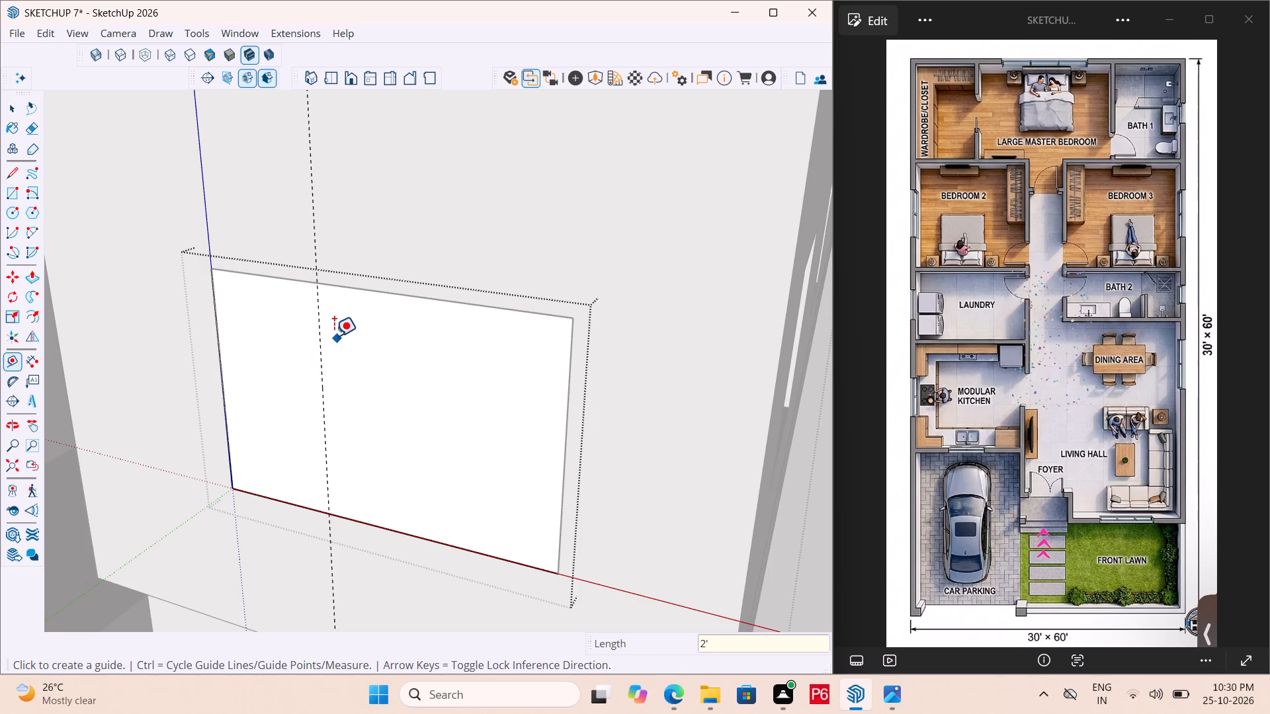
{"action": "left_click", "coordinate": [319, 344]}
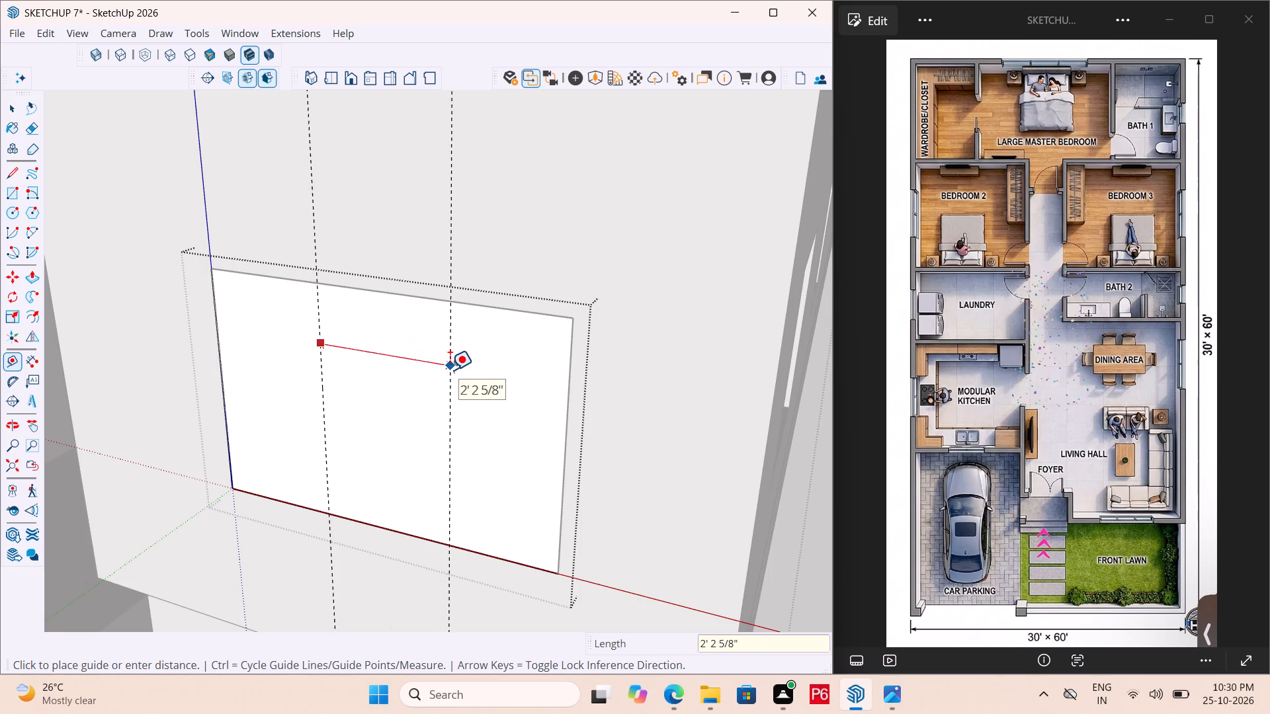
{"action": "type", "text": "2'"}
{"action": "key", "text": "Return"}
Draw two 4' vertical lines along the guides from the window face's top edge to its bottom edge, dividing it into three.
{"action": "key", "text": "l"}
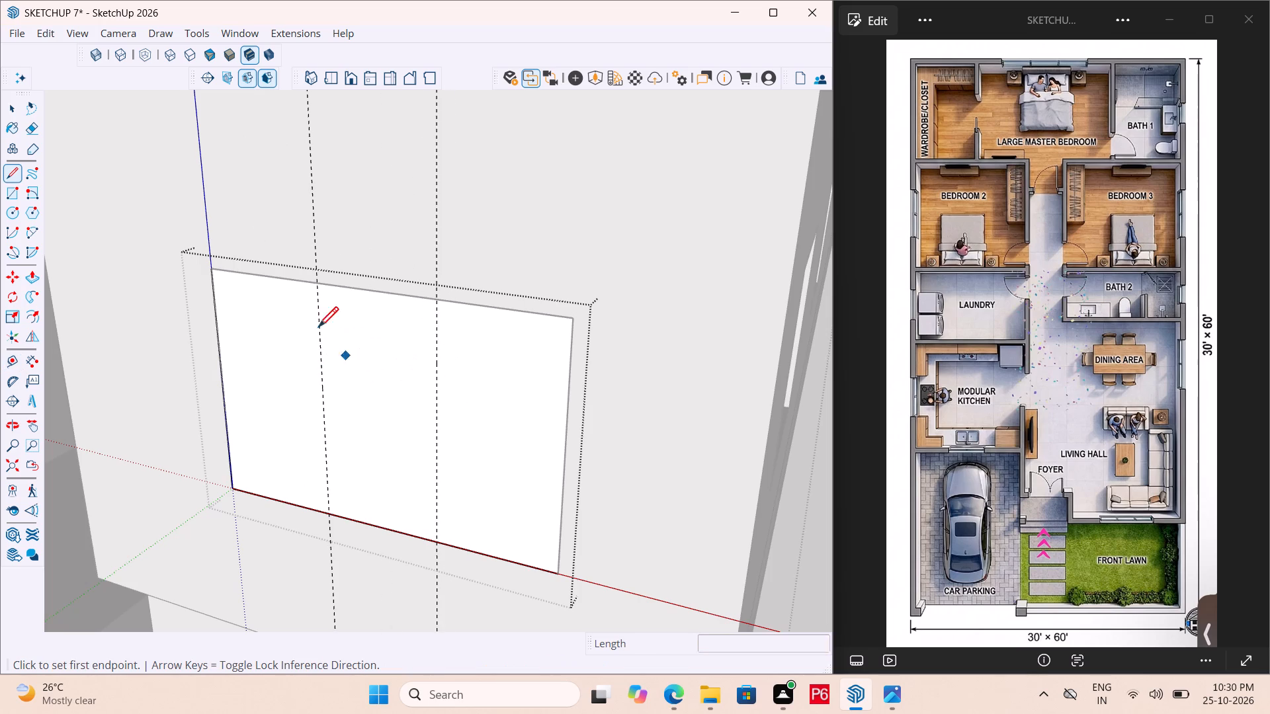
{"action": "left_click", "coordinate": [319, 284]}
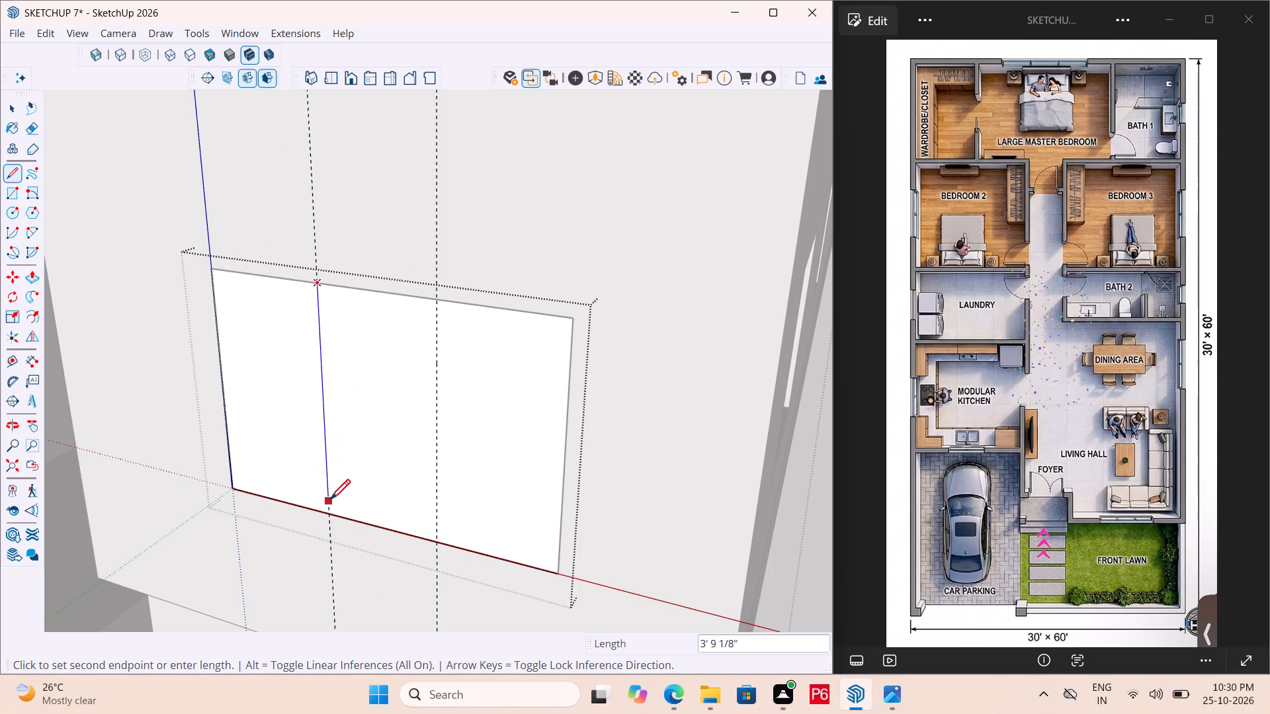
{"action": "left_click_drag", "start_coordinate": [330, 513], "coordinate": [334, 502]}
{"action": "left_click", "coordinate": [437, 302]}
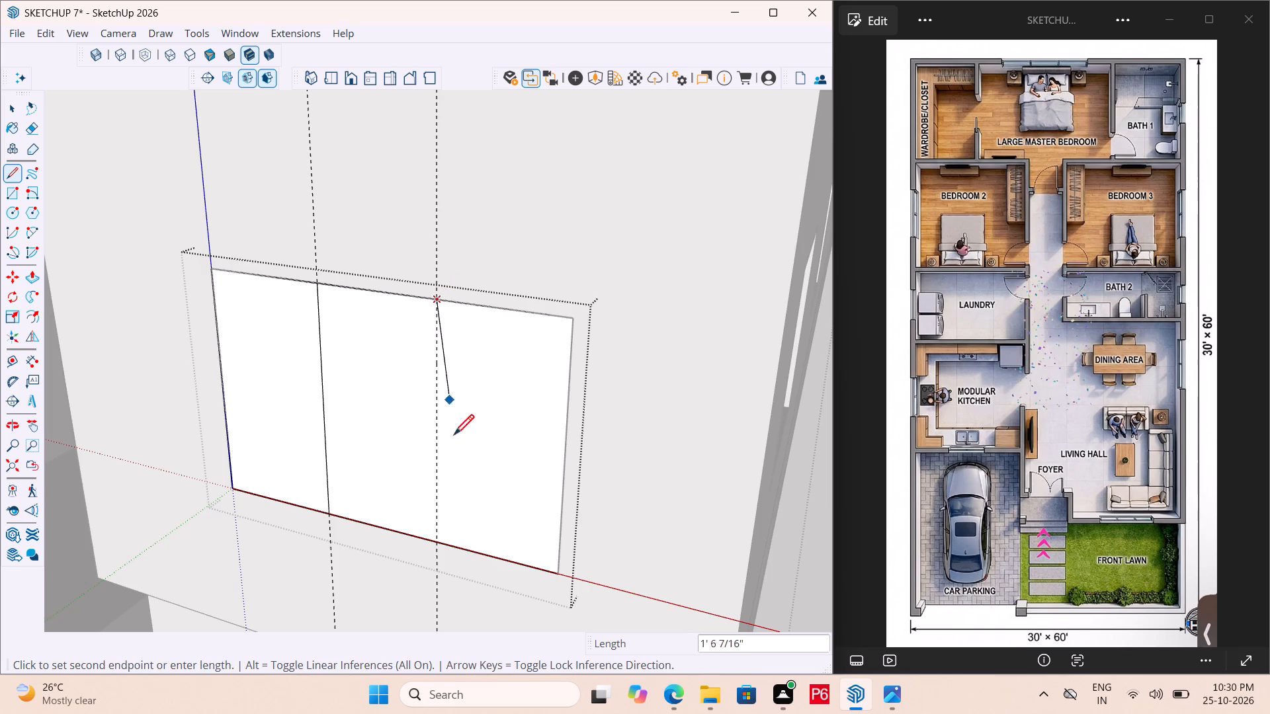
{"action": "left_click", "coordinate": [436, 539]}
Erase the two vertical guides from the window face.
{"action": "key", "text": "e"}
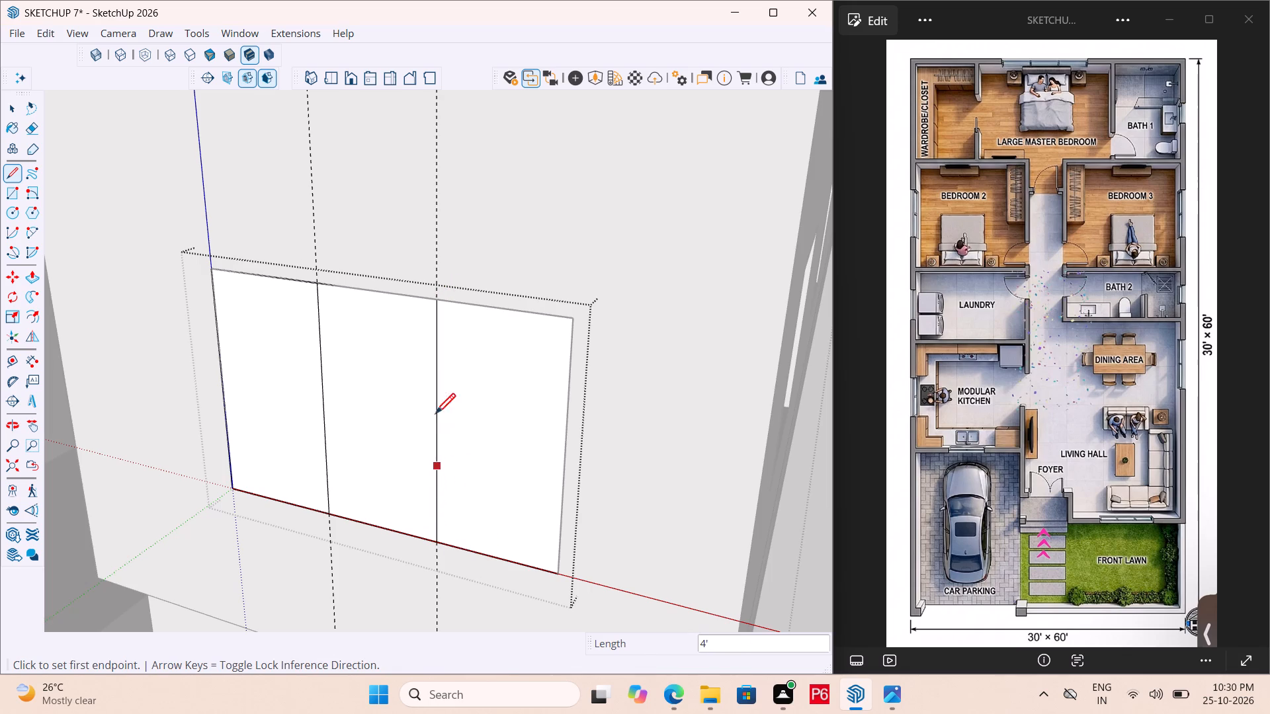
{"action": "left_click_drag", "start_coordinate": [453, 258], "coordinate": [269, 235]}
Place vertical guides 1" to each side of the left division line on the window face.
{"action": "scroll", "coordinate": [319, 440], "scroll_direction": "up", "scroll_amount": 2}
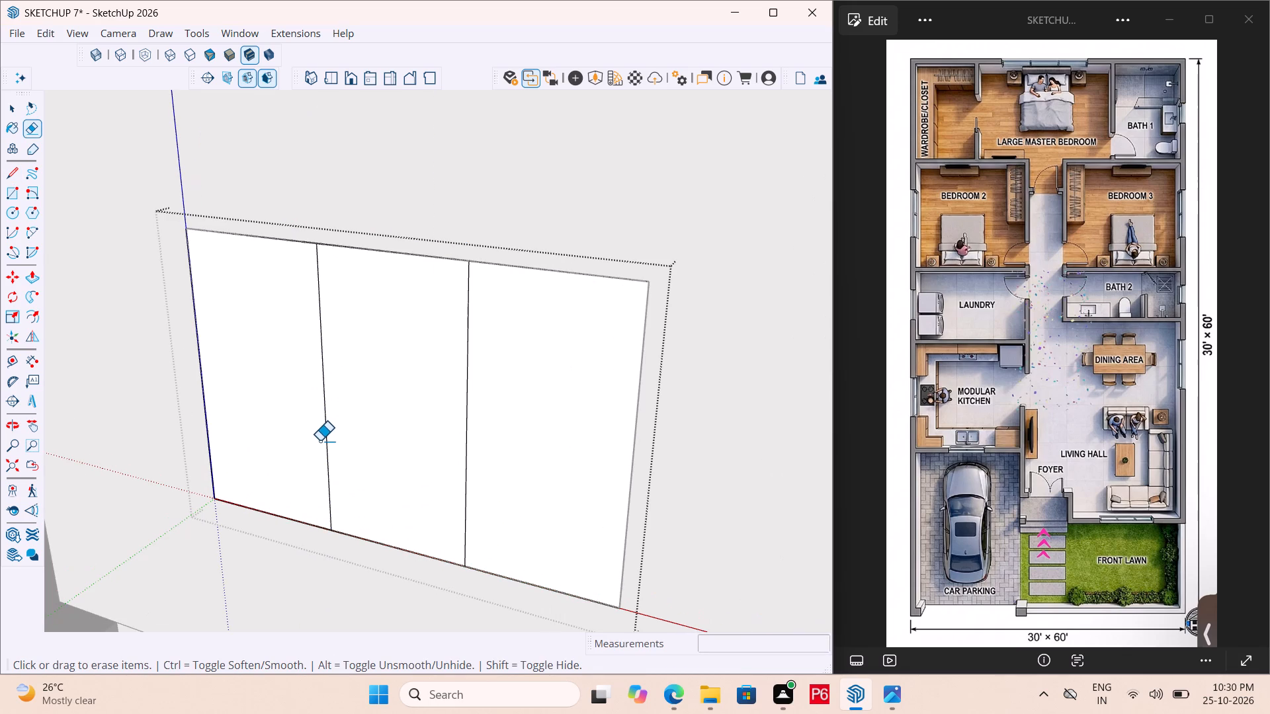
{"action": "key", "text": "t"}
{"action": "left_click", "coordinate": [326, 432]}
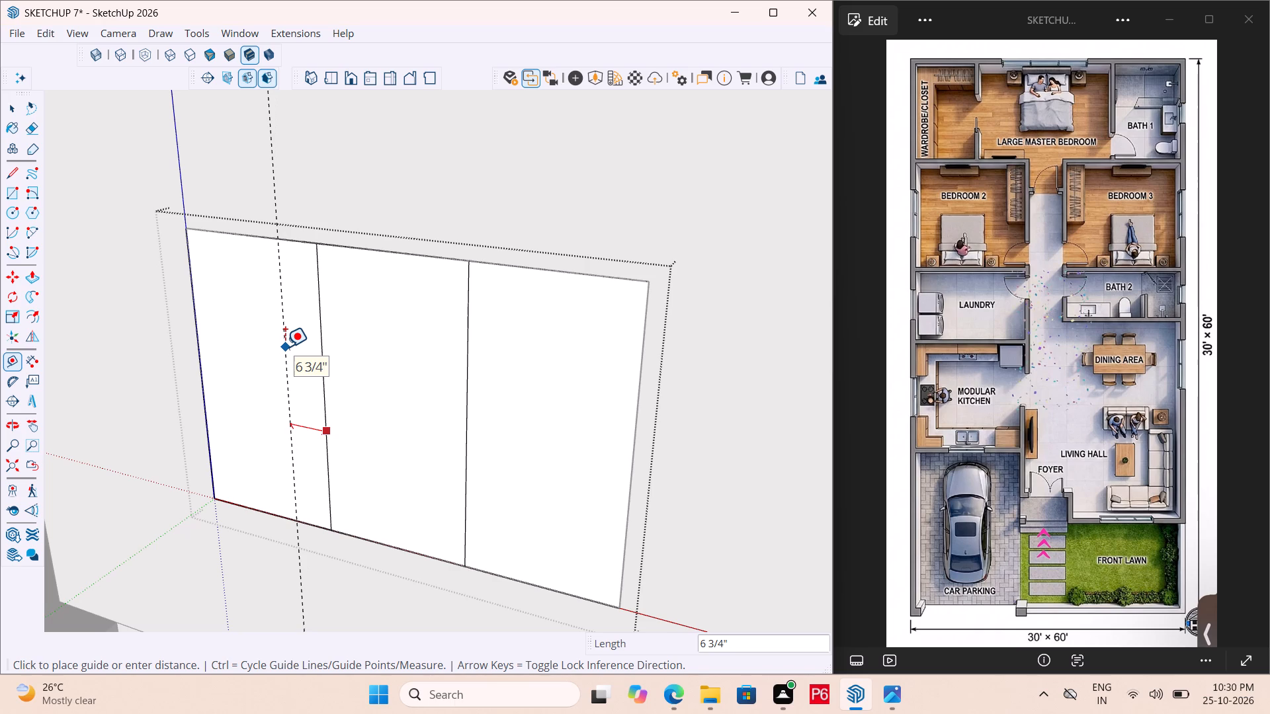
{"action": "type", "text": "1\""}
{"action": "key", "text": "Return"}
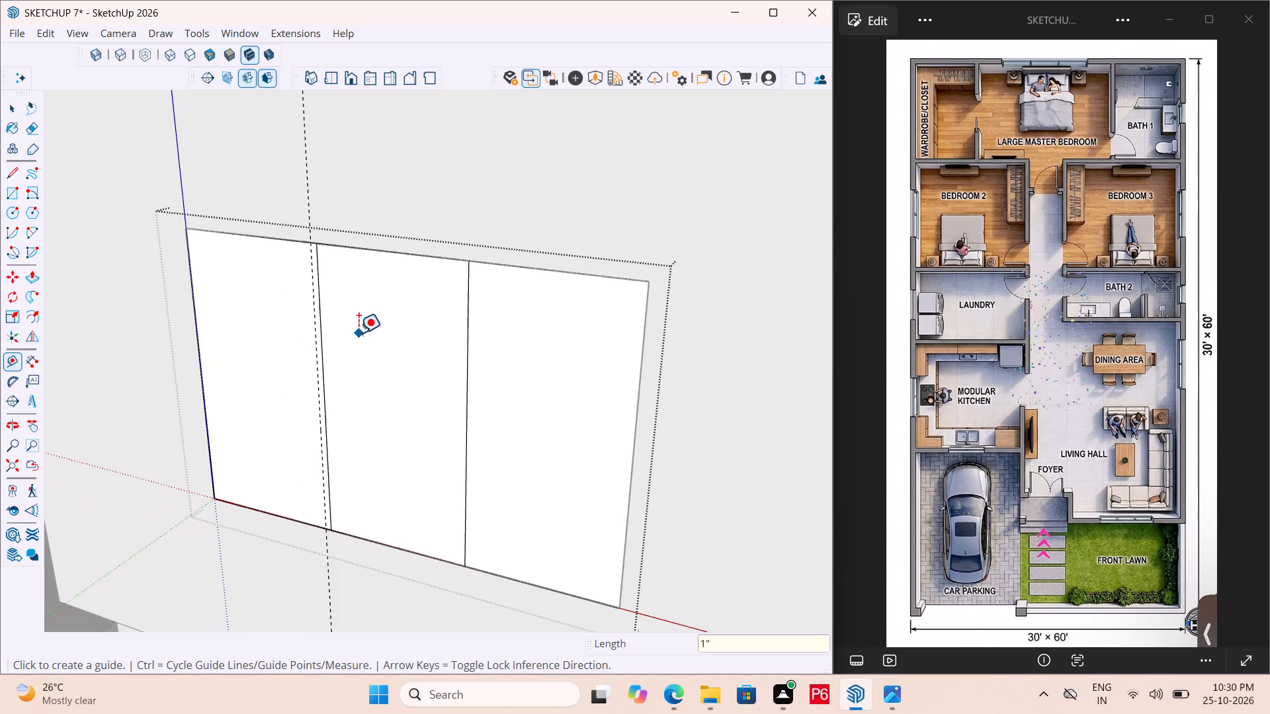
{"action": "scroll", "coordinate": [359, 333], "scroll_direction": "up", "scroll_amount": 4}
{"action": "left_click", "coordinate": [305, 334]}
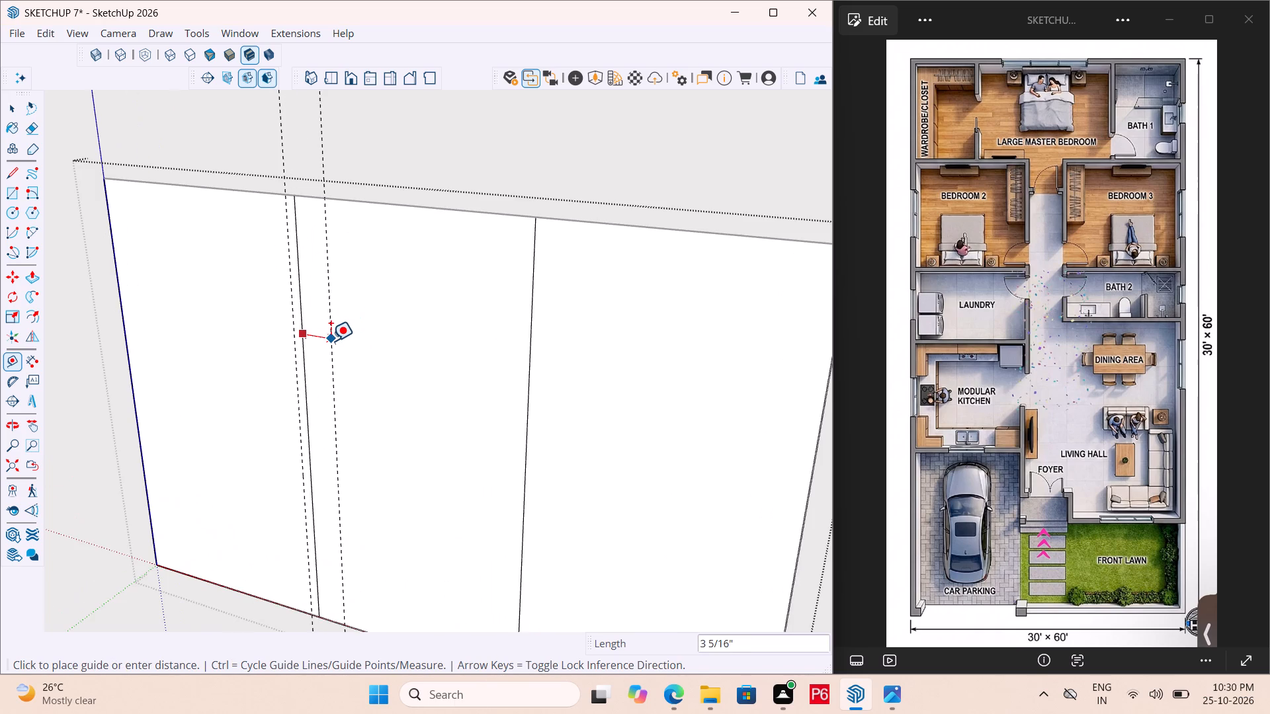
{"action": "type", "text": "1\""}
{"action": "key", "text": "Return"}
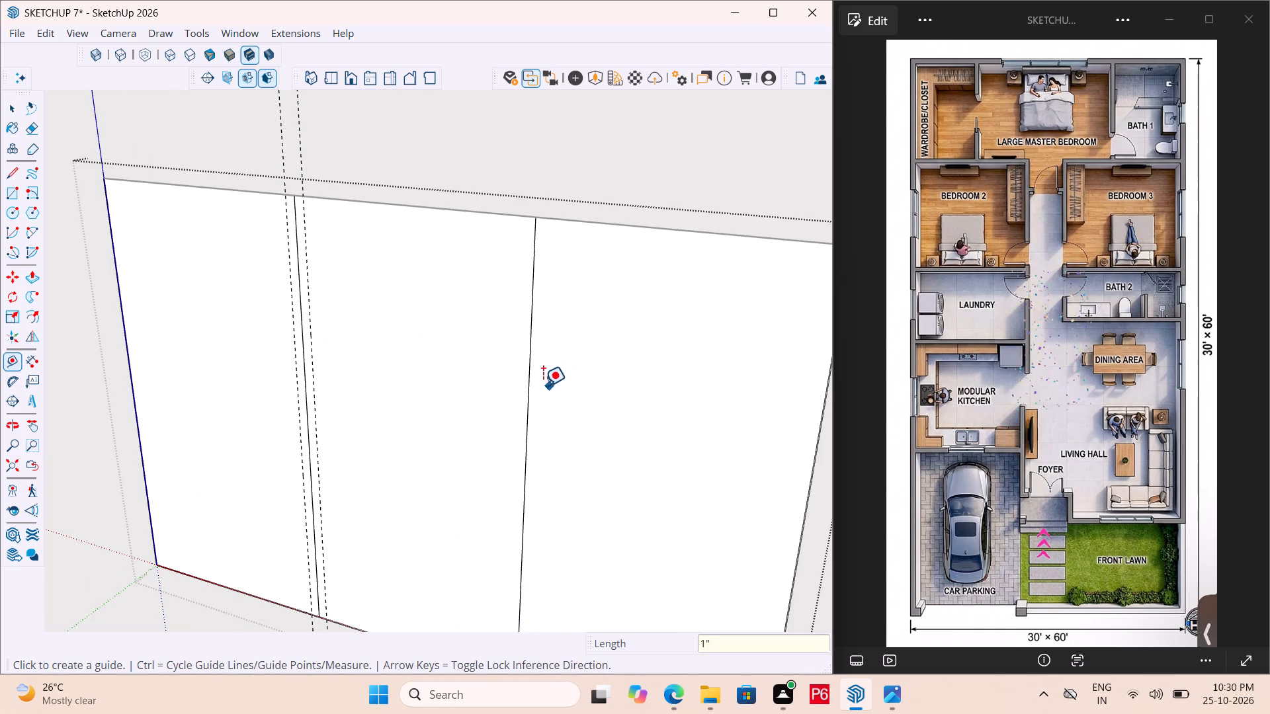
Place vertical guides 1" to each side of the right division line on the window face.
{"action": "left_click", "coordinate": [524, 394]}
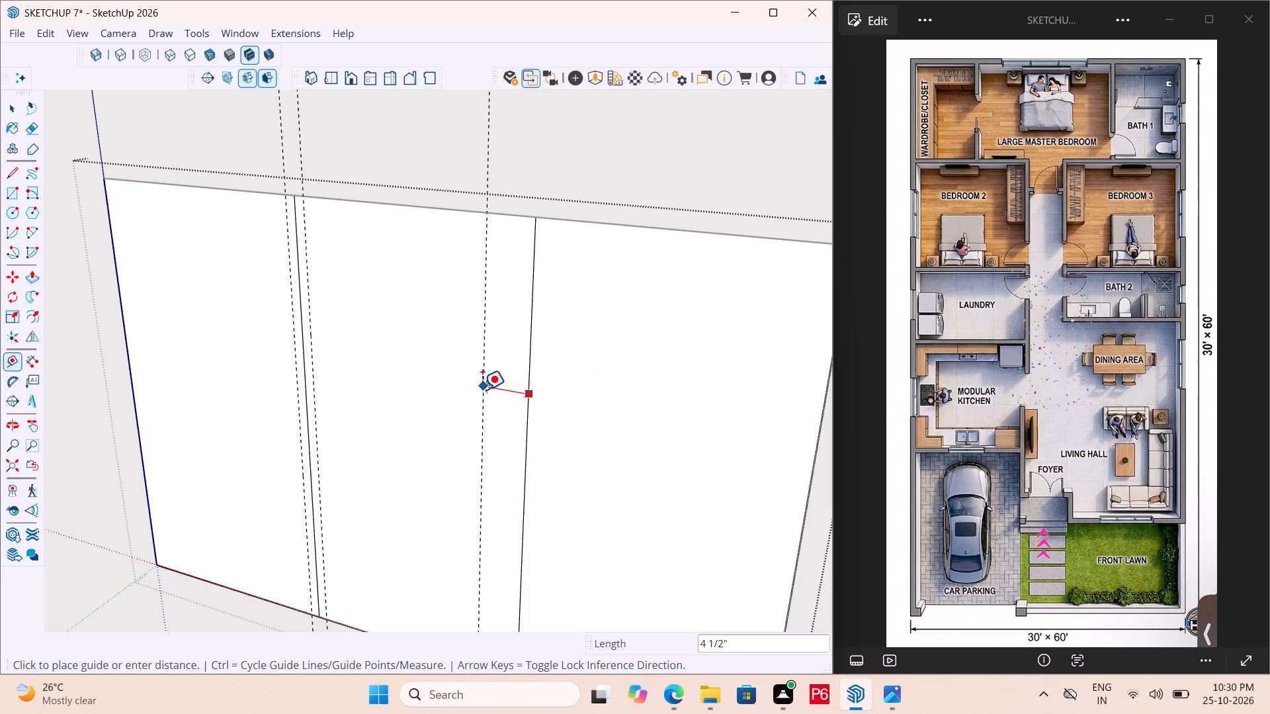
{"action": "type", "text": "1\""}
{"action": "key", "text": "Return"}
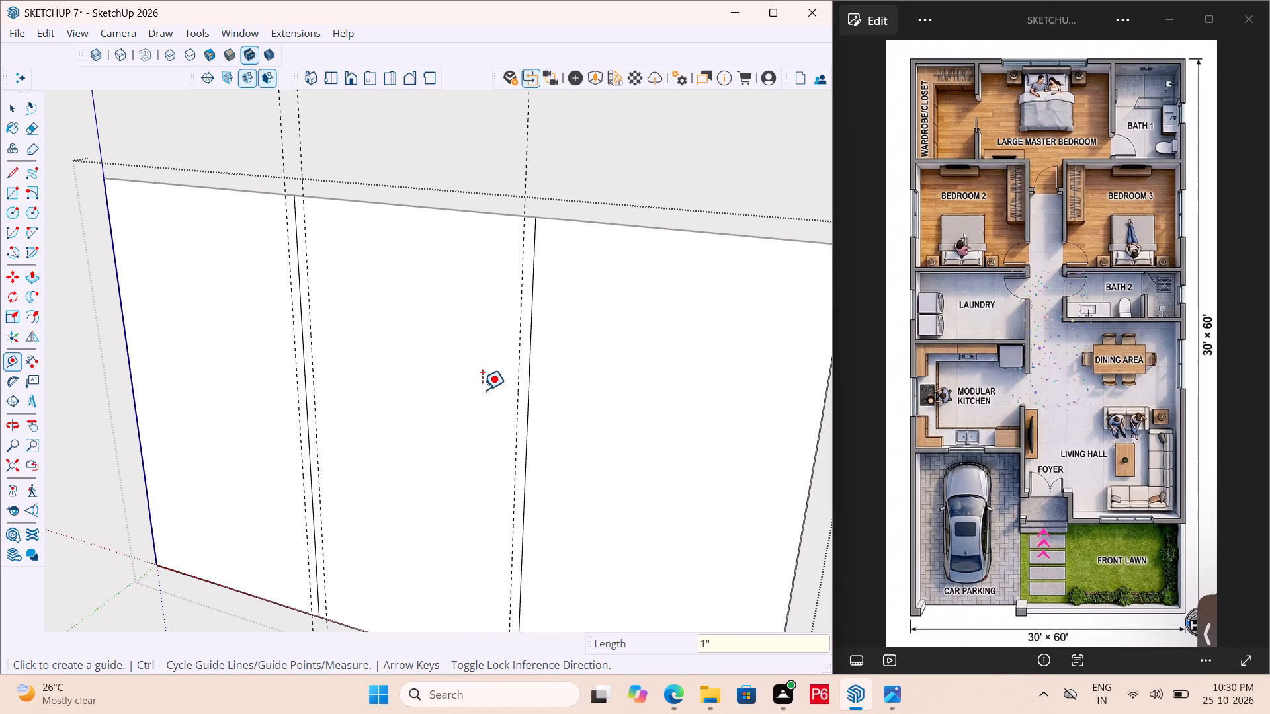
{"action": "left_click", "coordinate": [532, 374]}
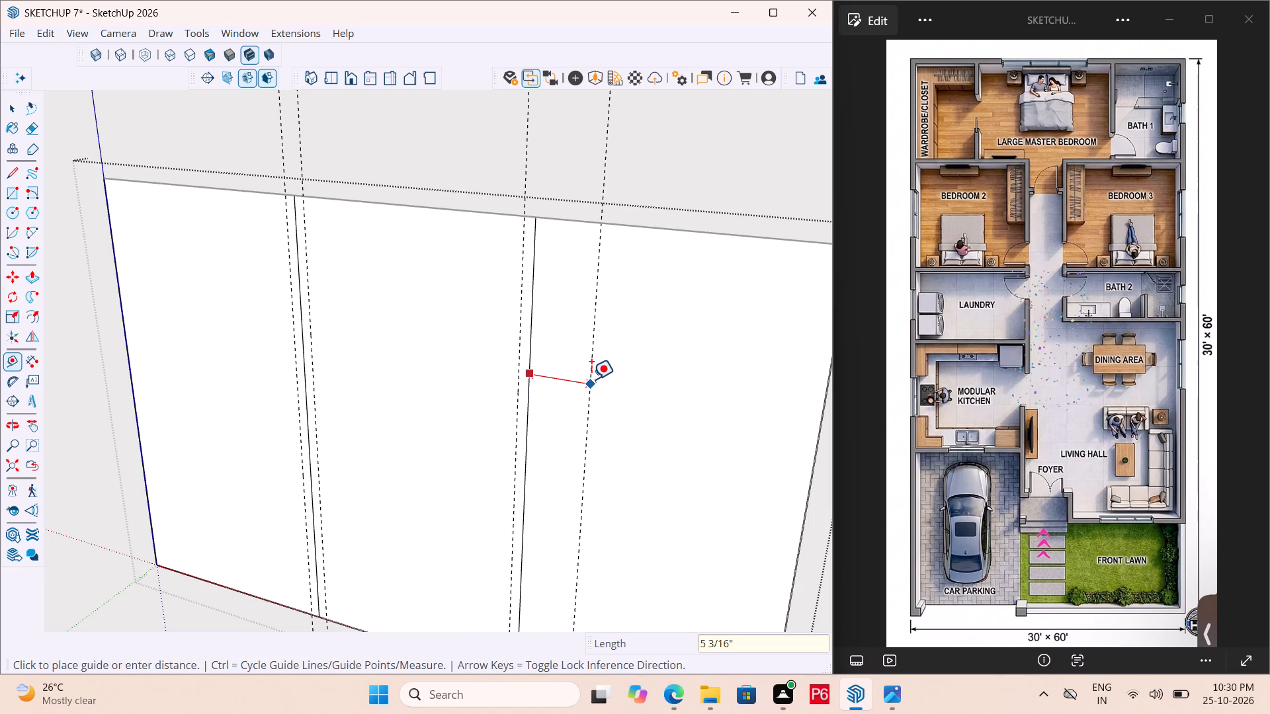
{"action": "type", "text": "1\""}
{"action": "key", "text": "Return"}
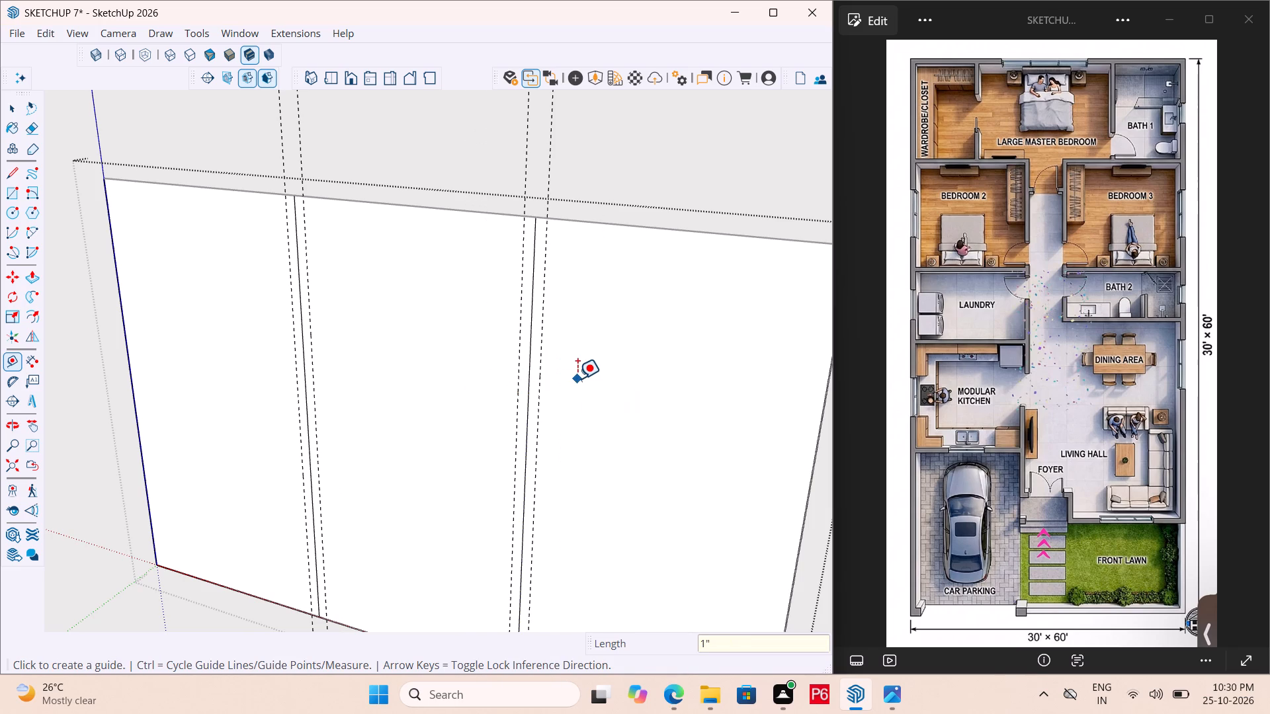
Save the model.
{"action": "key", "text": "ctrl+s"}
{"action": "key", "text": "ctrl+s"}
{"action": "key", "text": "ctrl+s"}
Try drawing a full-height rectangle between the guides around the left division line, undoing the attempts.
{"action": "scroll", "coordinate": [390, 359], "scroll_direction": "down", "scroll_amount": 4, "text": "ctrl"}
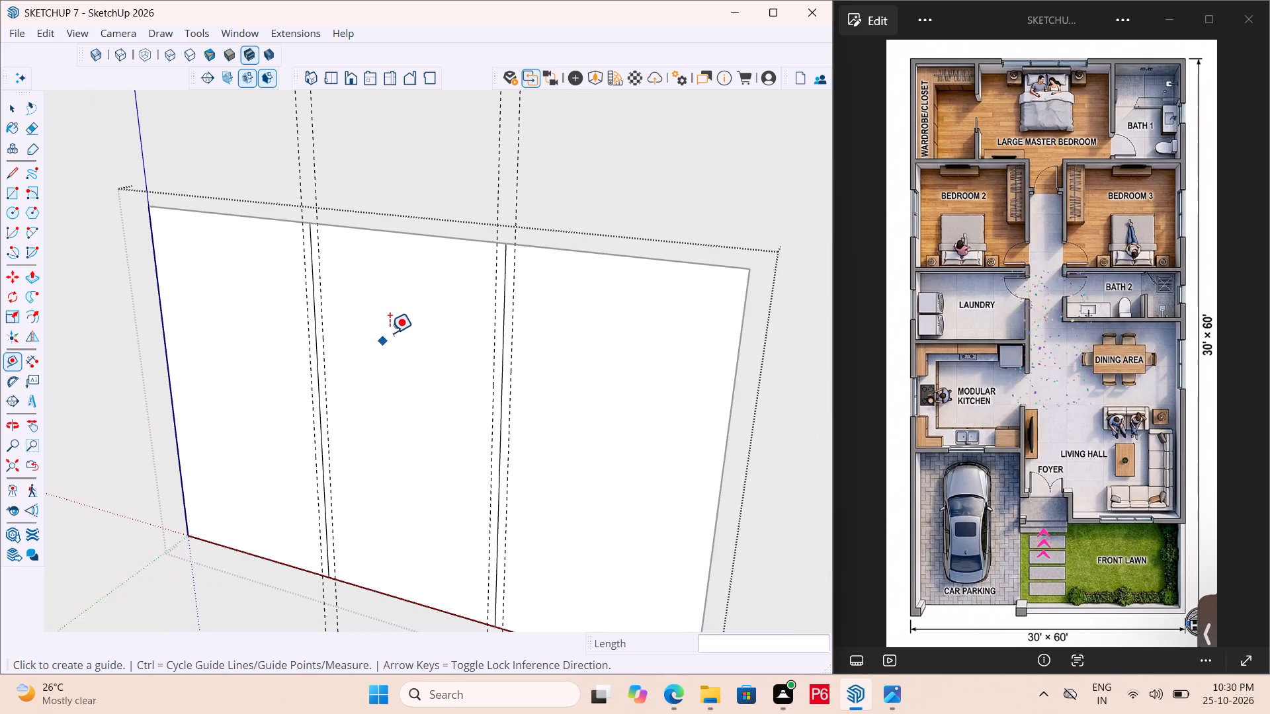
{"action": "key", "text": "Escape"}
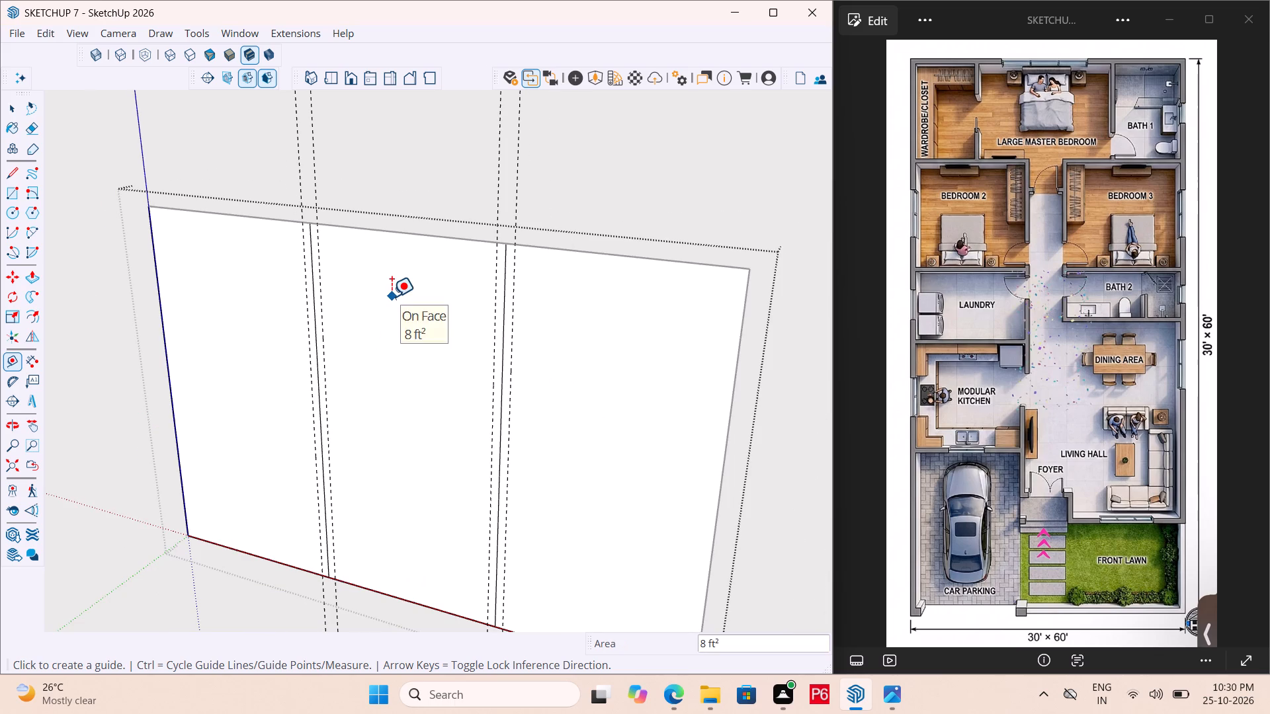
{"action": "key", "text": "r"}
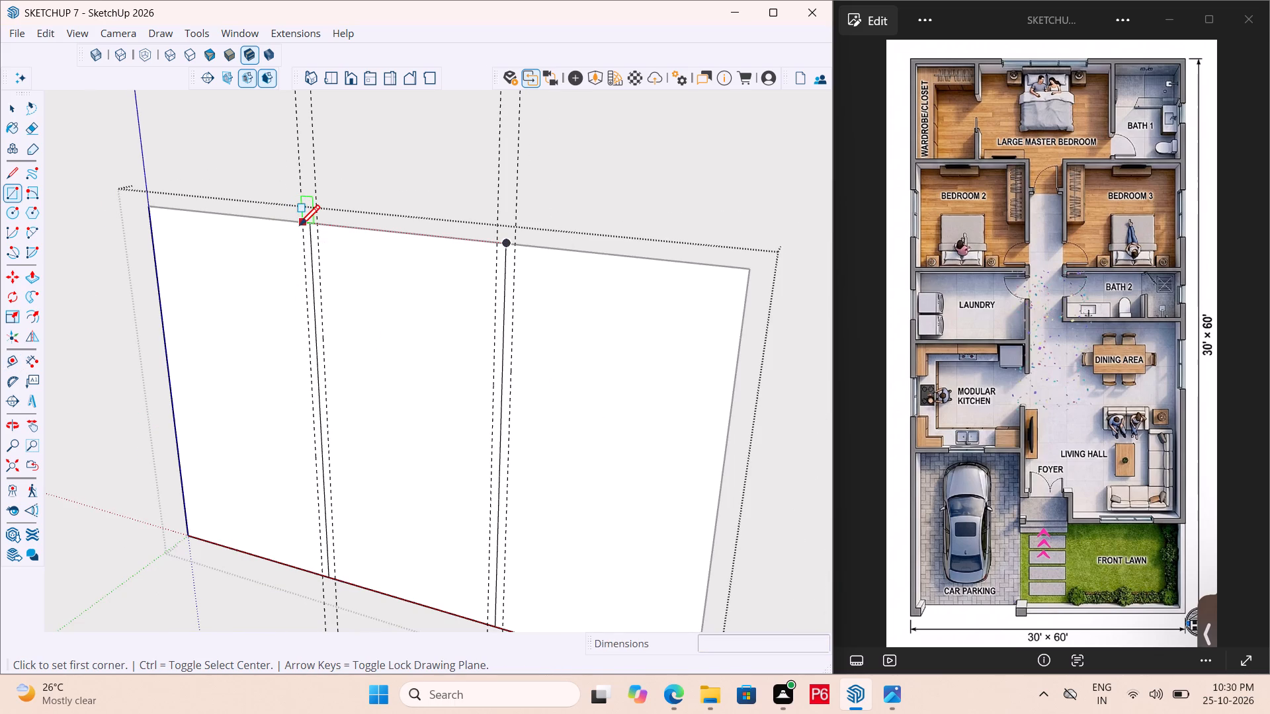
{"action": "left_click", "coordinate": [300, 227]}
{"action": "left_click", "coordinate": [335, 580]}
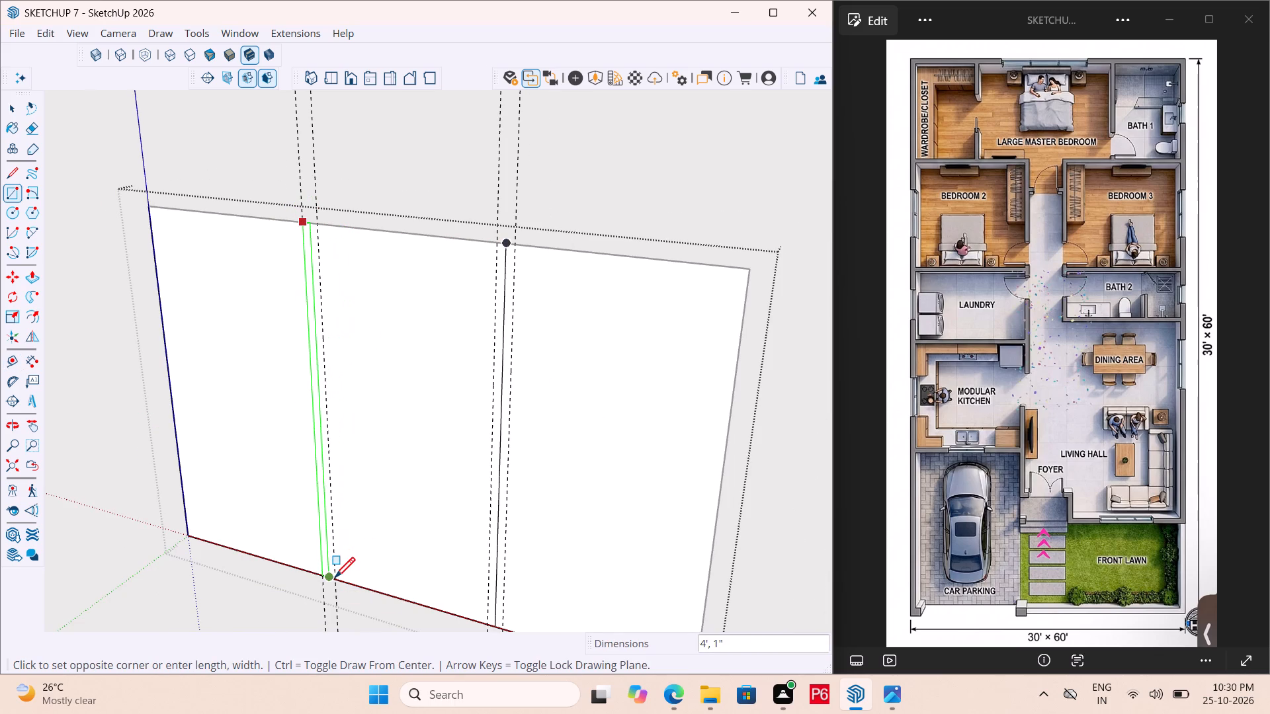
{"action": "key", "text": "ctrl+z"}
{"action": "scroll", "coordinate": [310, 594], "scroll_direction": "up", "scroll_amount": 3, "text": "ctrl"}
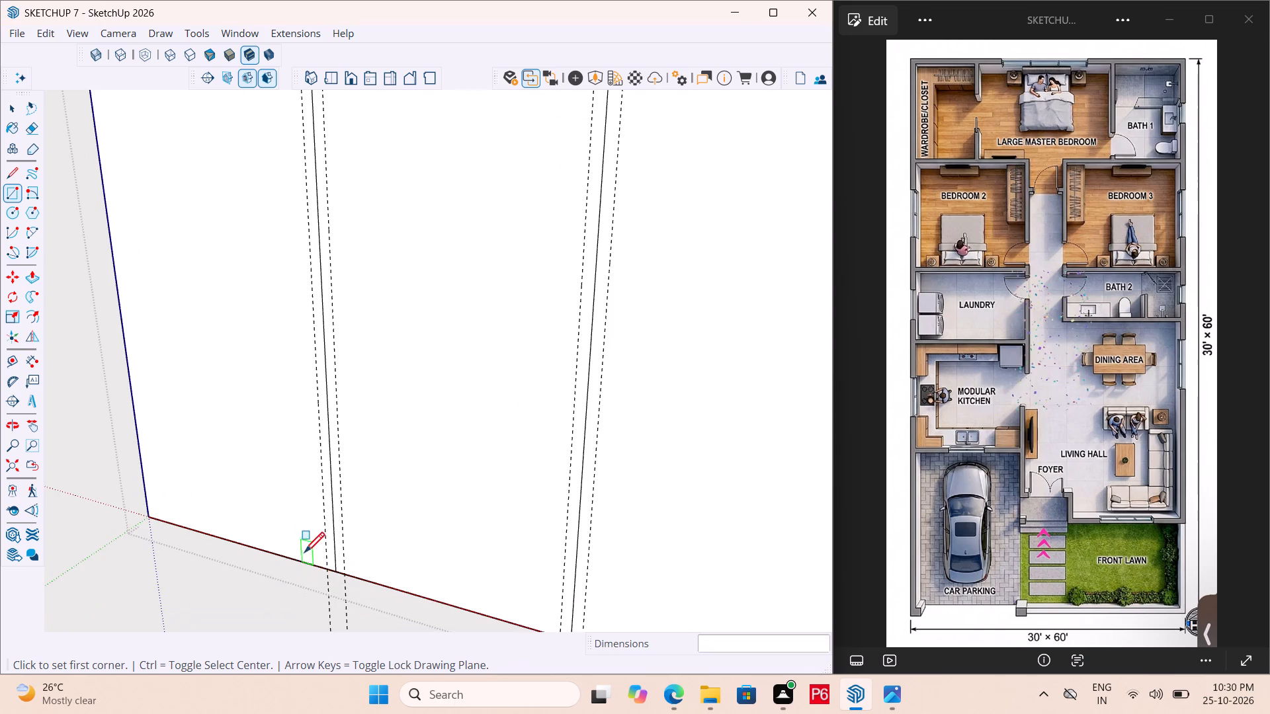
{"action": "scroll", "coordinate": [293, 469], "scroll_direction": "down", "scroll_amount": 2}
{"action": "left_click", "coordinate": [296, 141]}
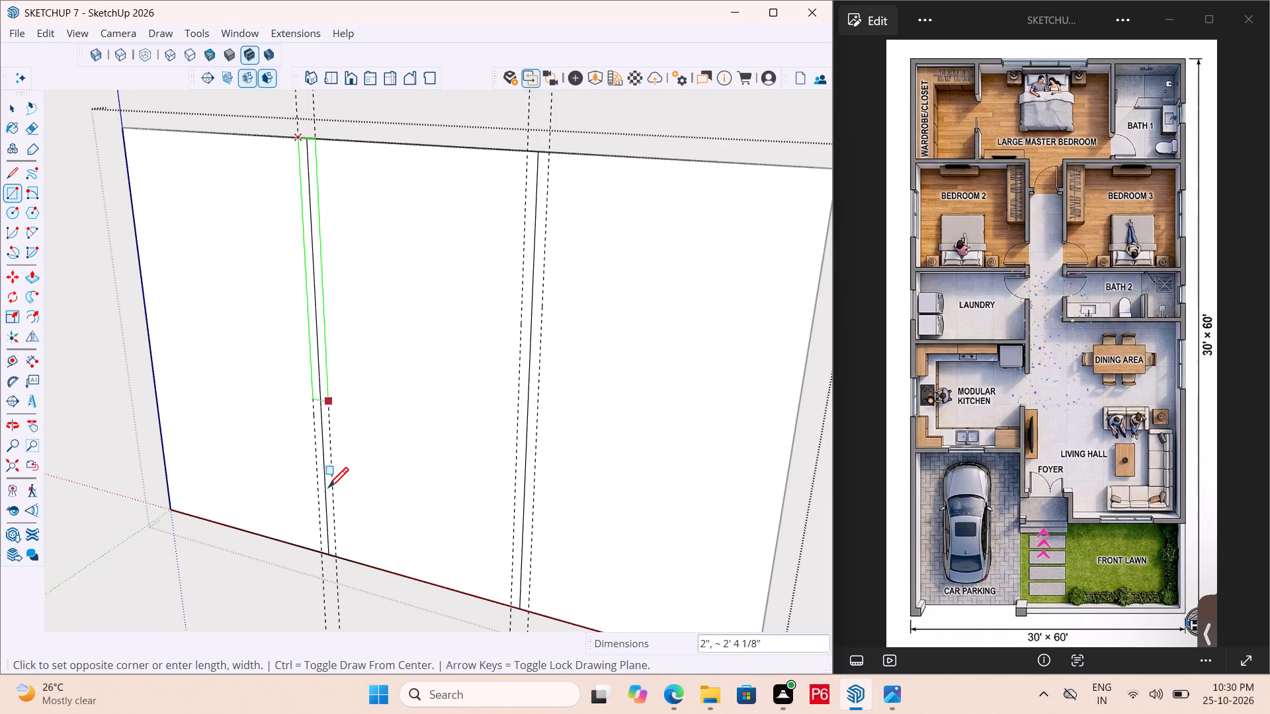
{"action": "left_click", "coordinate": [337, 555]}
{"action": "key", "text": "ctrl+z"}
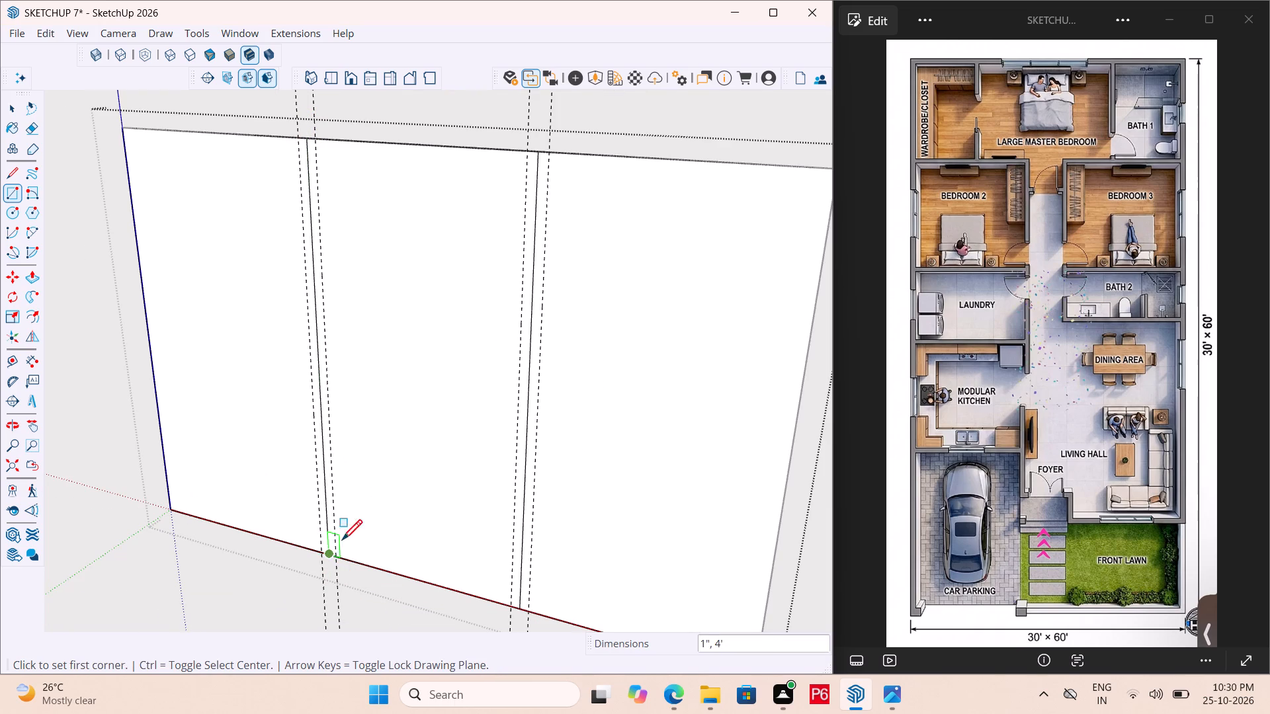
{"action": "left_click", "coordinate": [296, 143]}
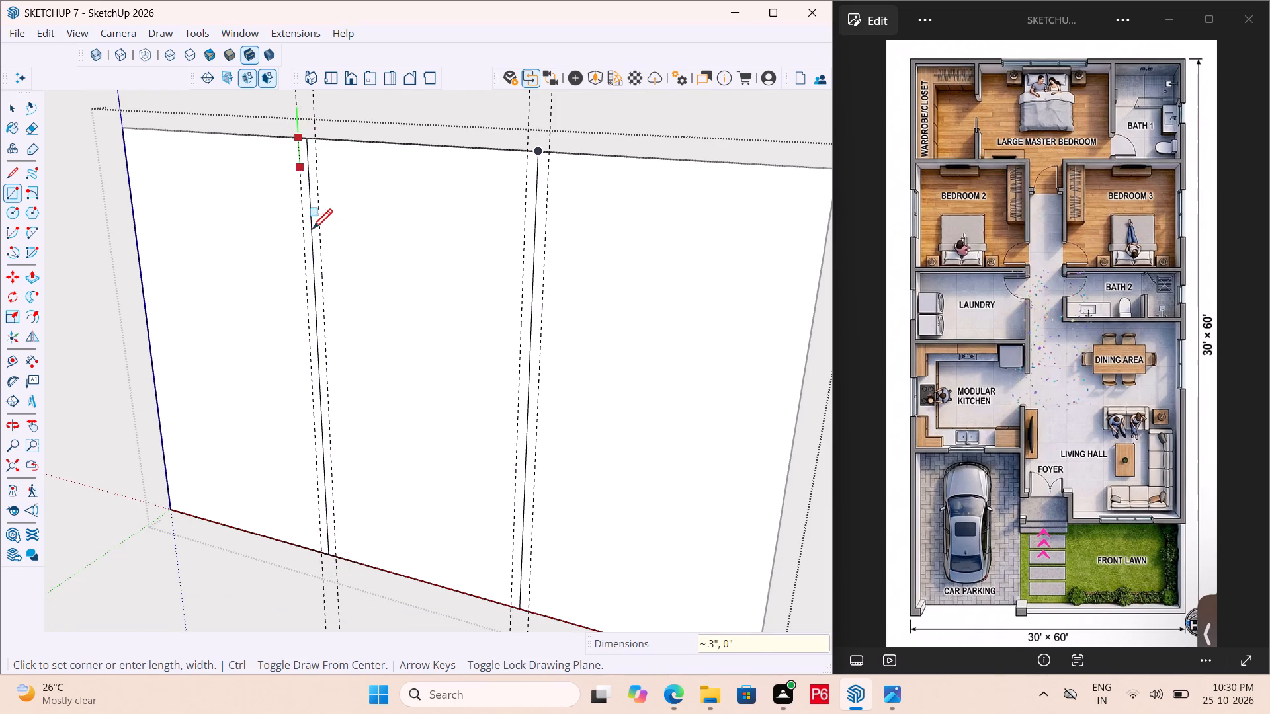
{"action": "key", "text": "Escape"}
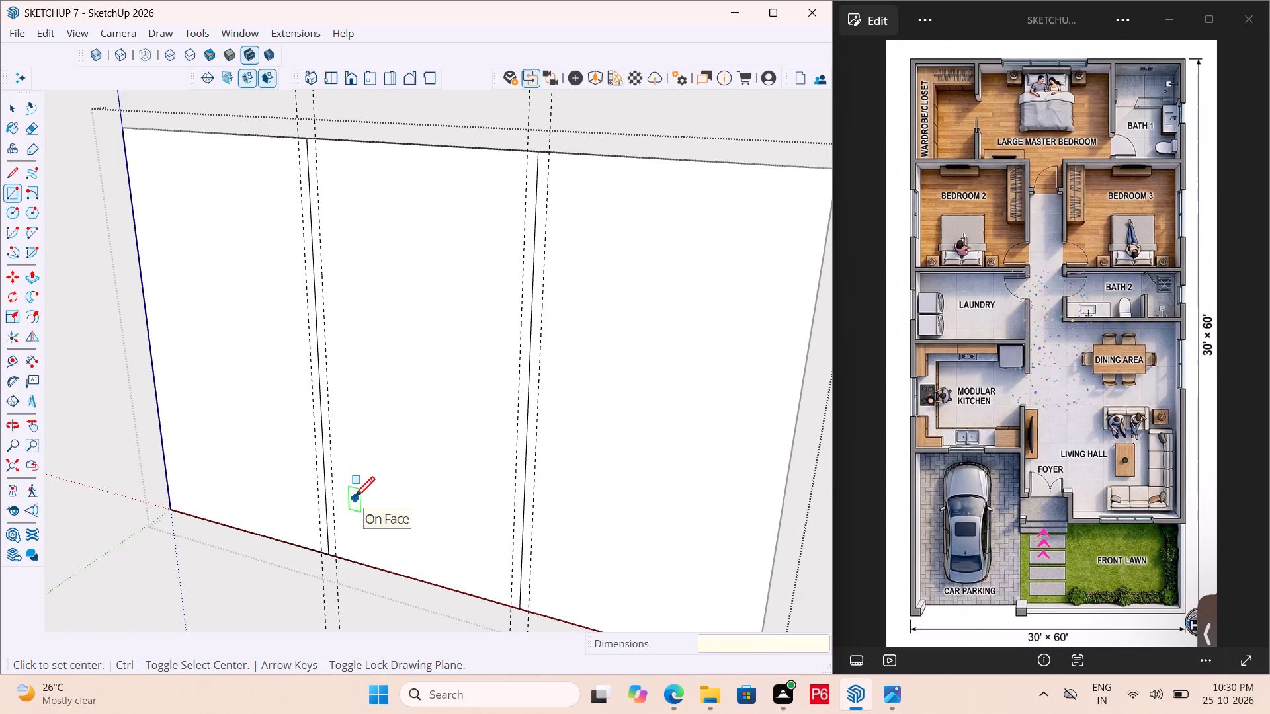
Draw a 2" by 4' rectangle between the two guides around the left division line.
{"action": "key", "text": "r"}
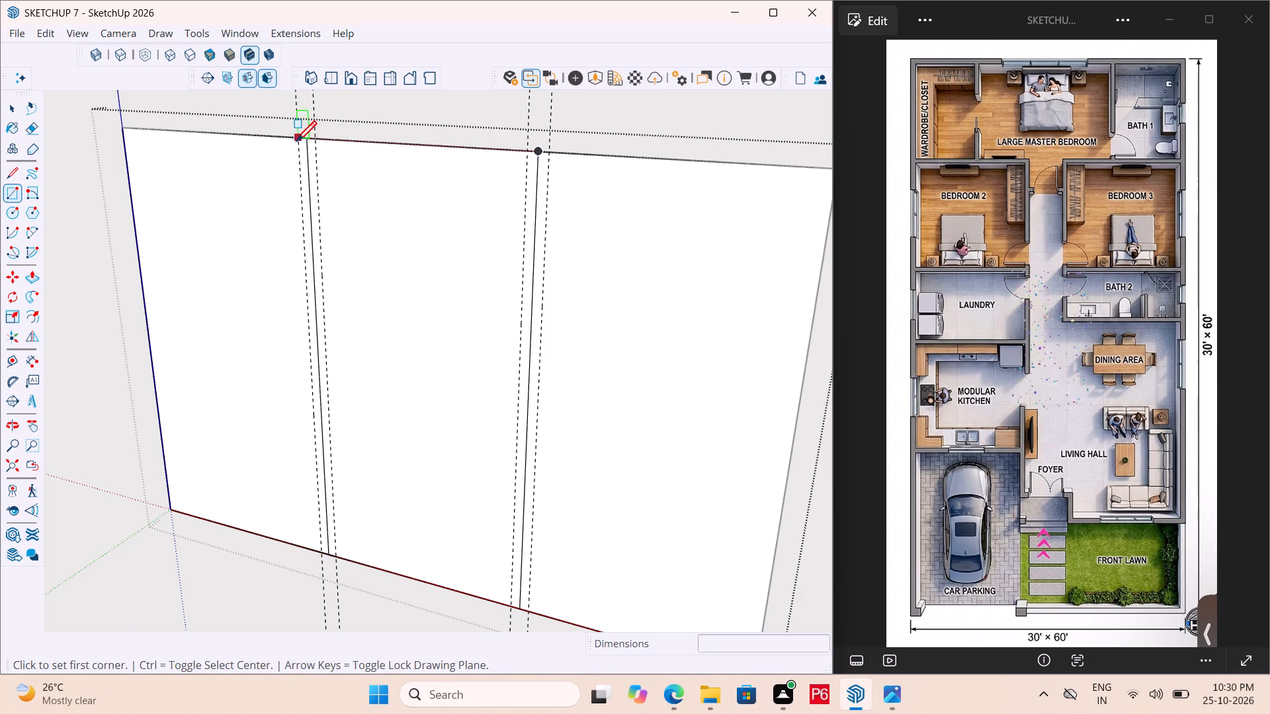
{"action": "left_click_drag", "start_coordinate": [296, 139], "coordinate": [302, 148]}
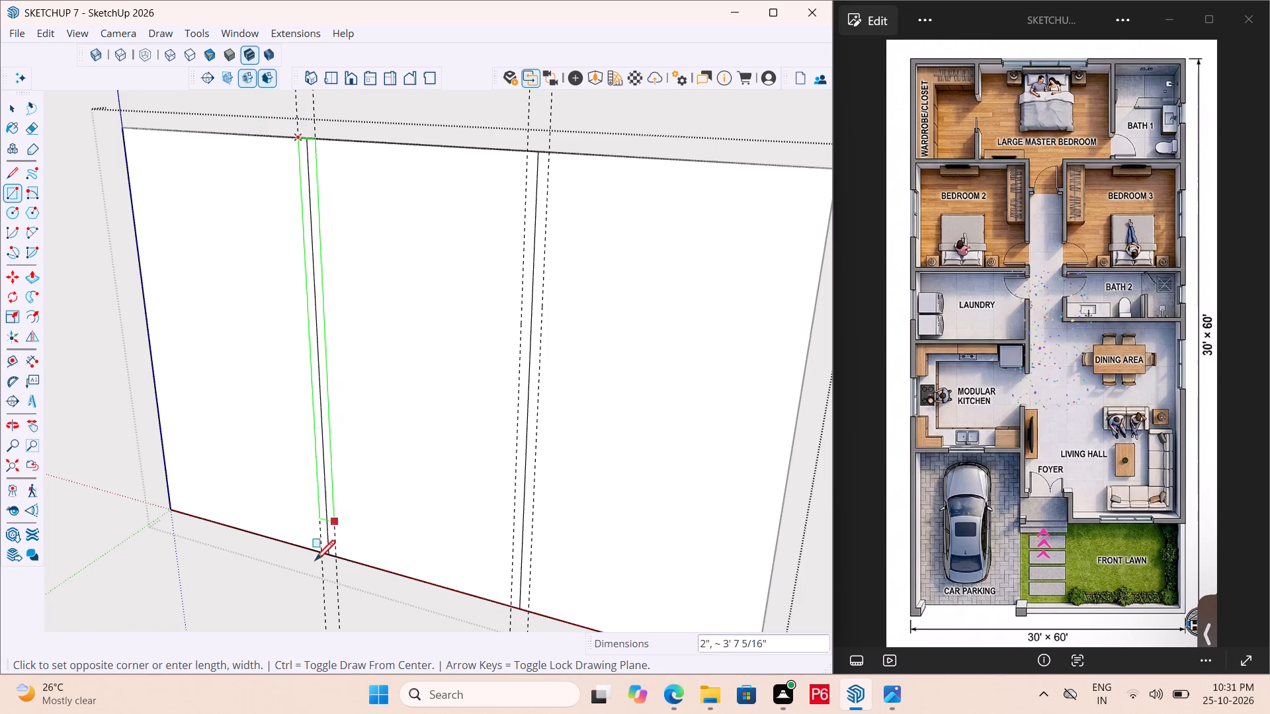
{"action": "left_click", "coordinate": [339, 555]}
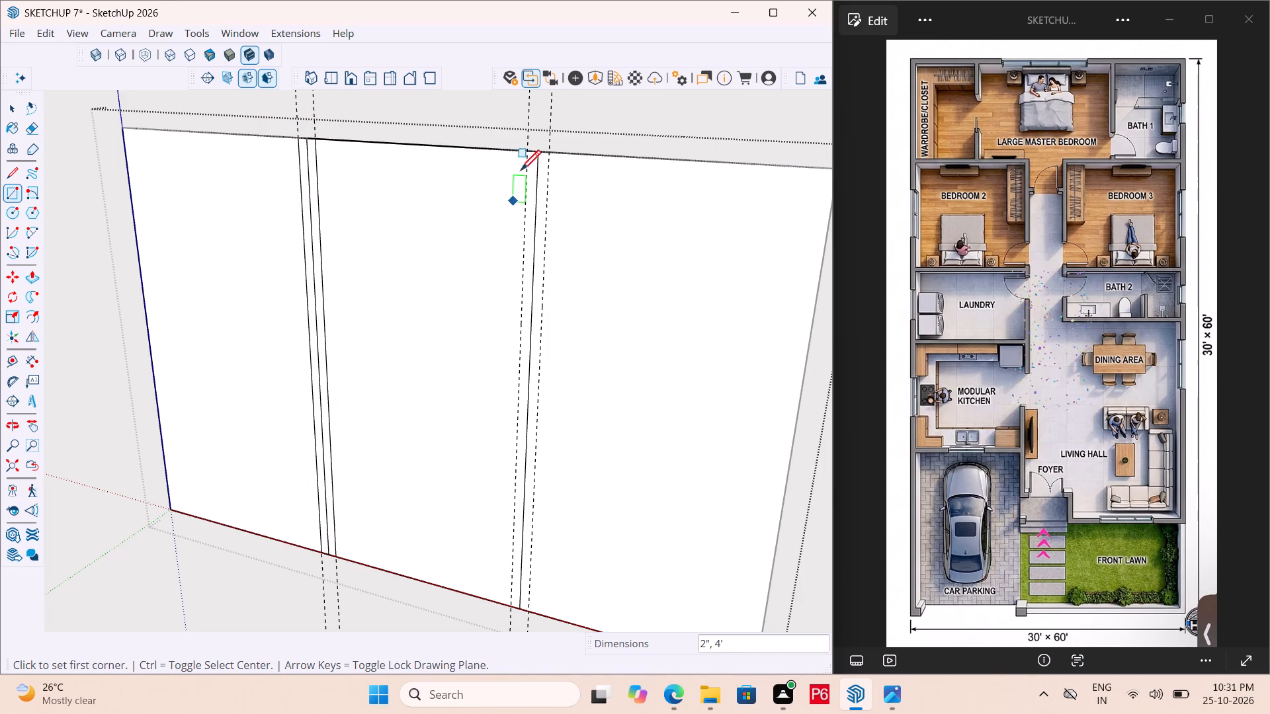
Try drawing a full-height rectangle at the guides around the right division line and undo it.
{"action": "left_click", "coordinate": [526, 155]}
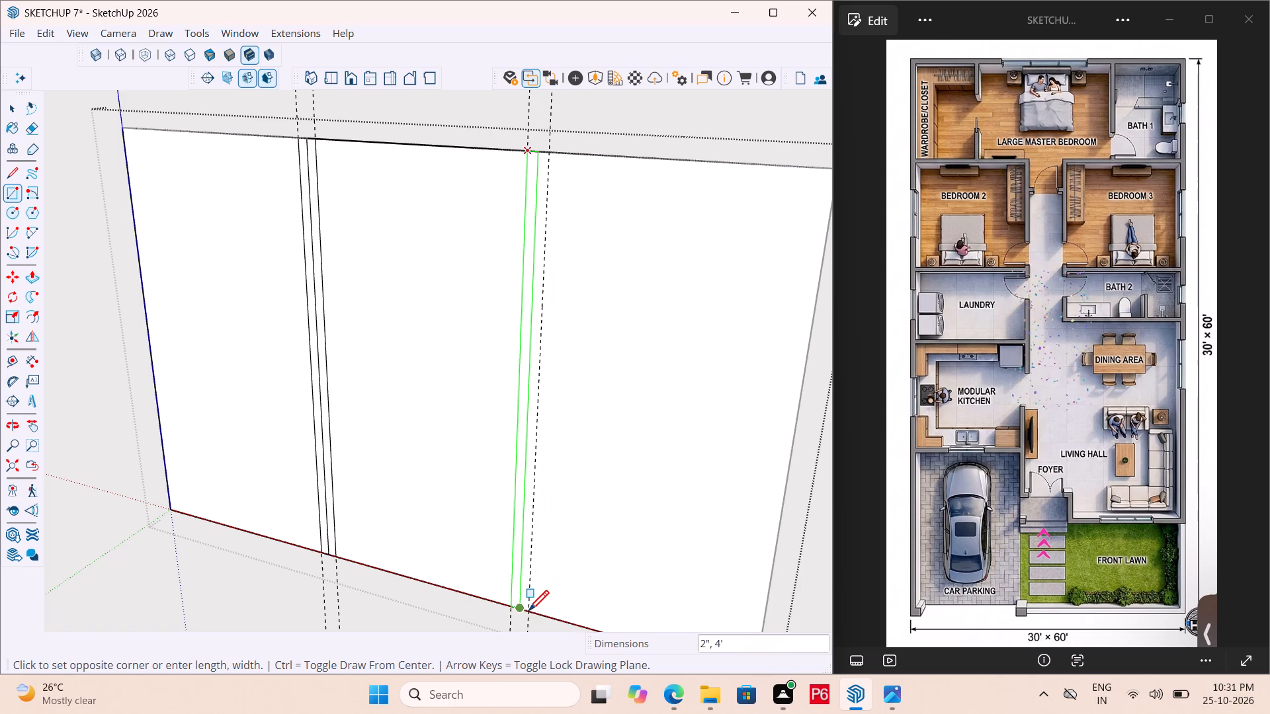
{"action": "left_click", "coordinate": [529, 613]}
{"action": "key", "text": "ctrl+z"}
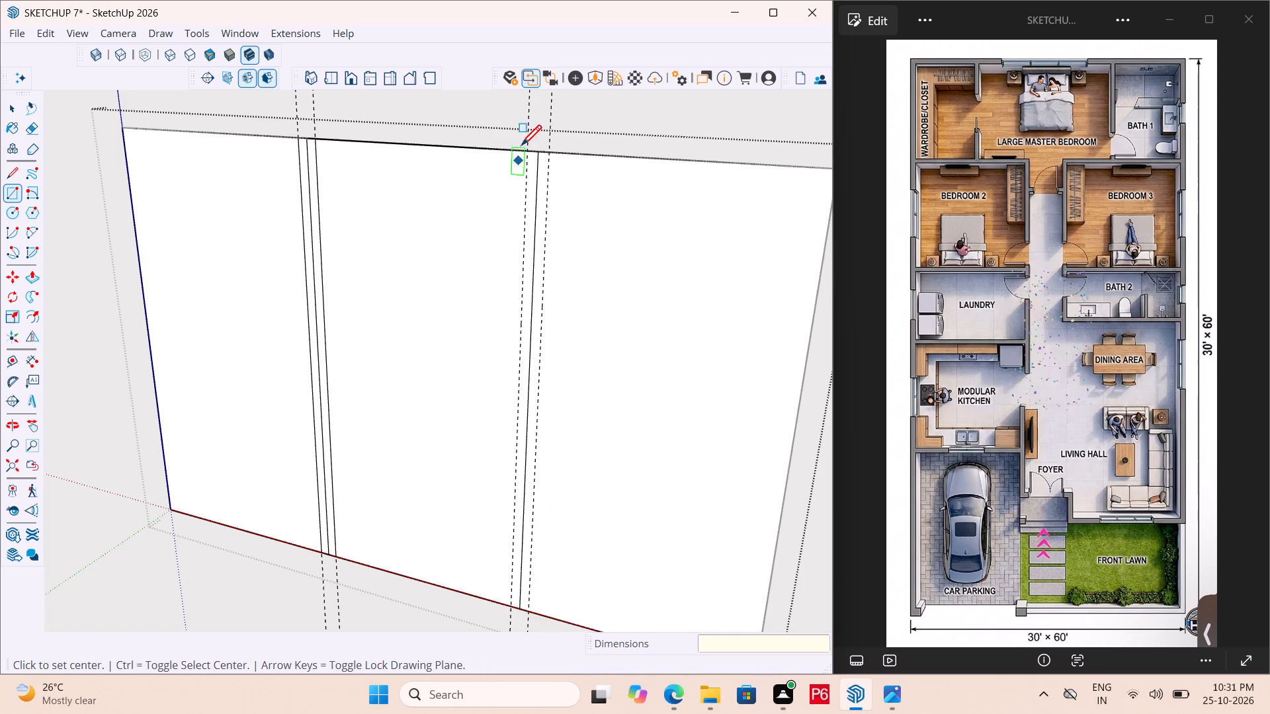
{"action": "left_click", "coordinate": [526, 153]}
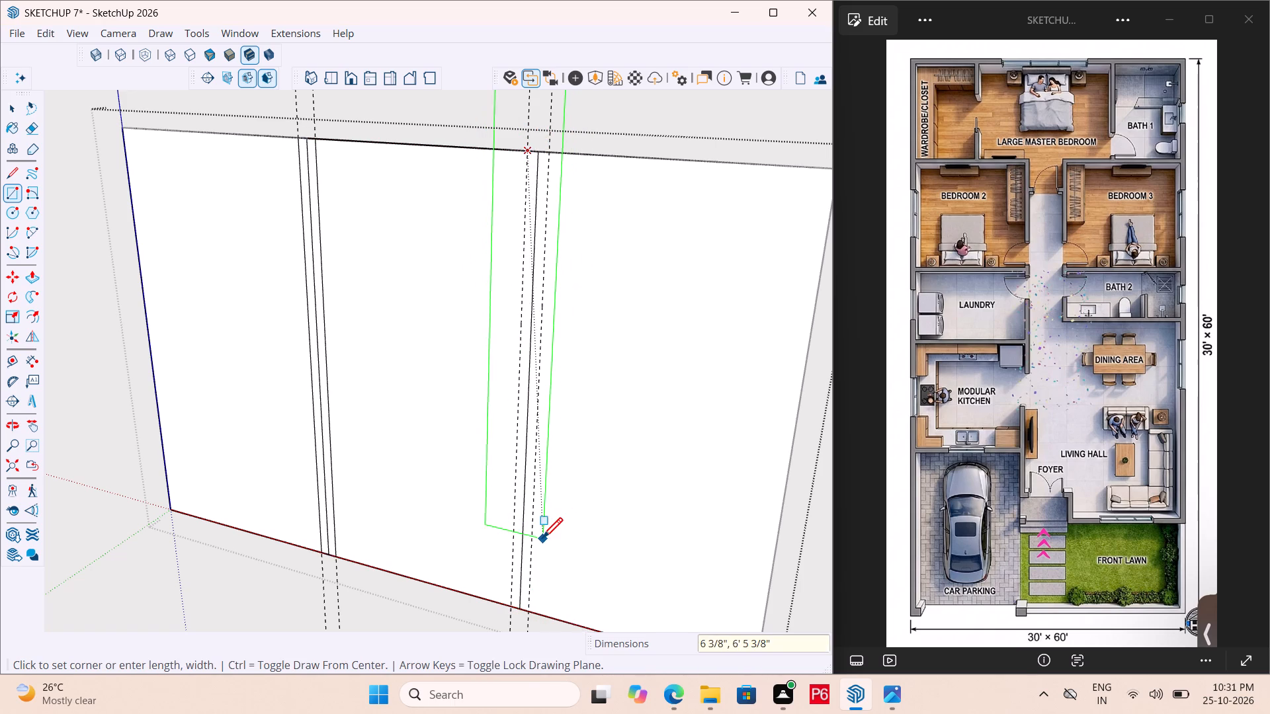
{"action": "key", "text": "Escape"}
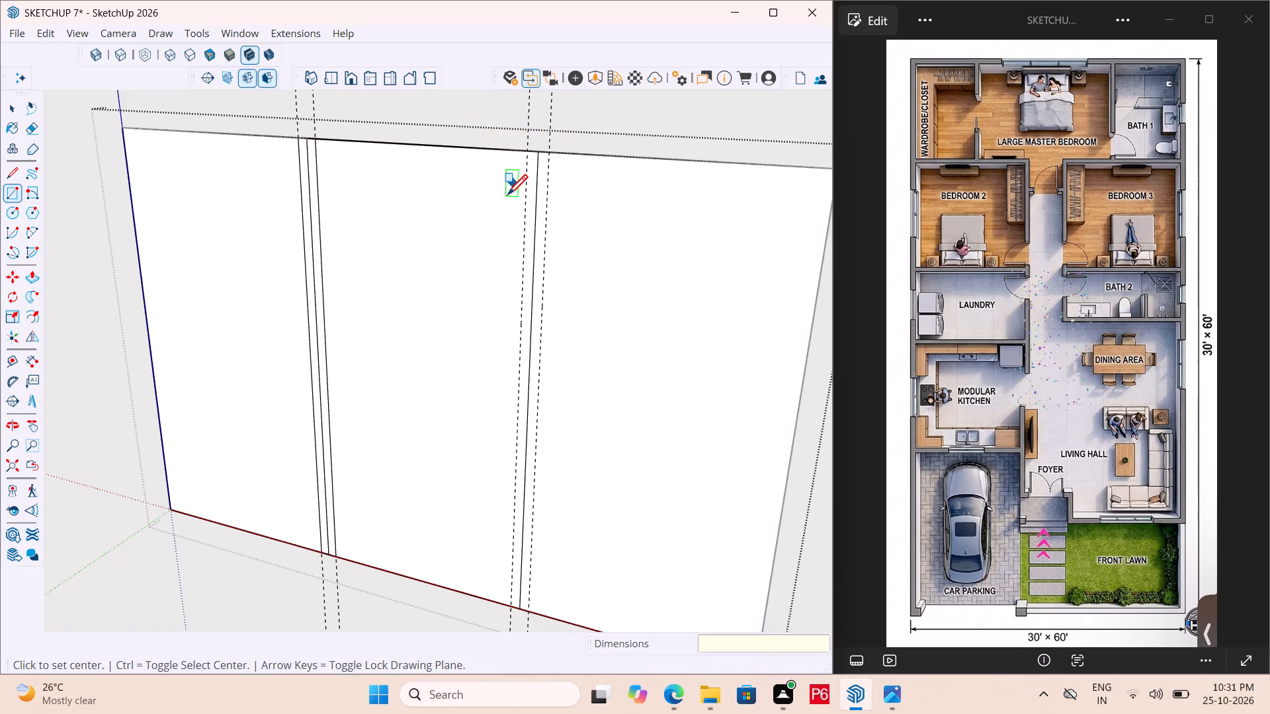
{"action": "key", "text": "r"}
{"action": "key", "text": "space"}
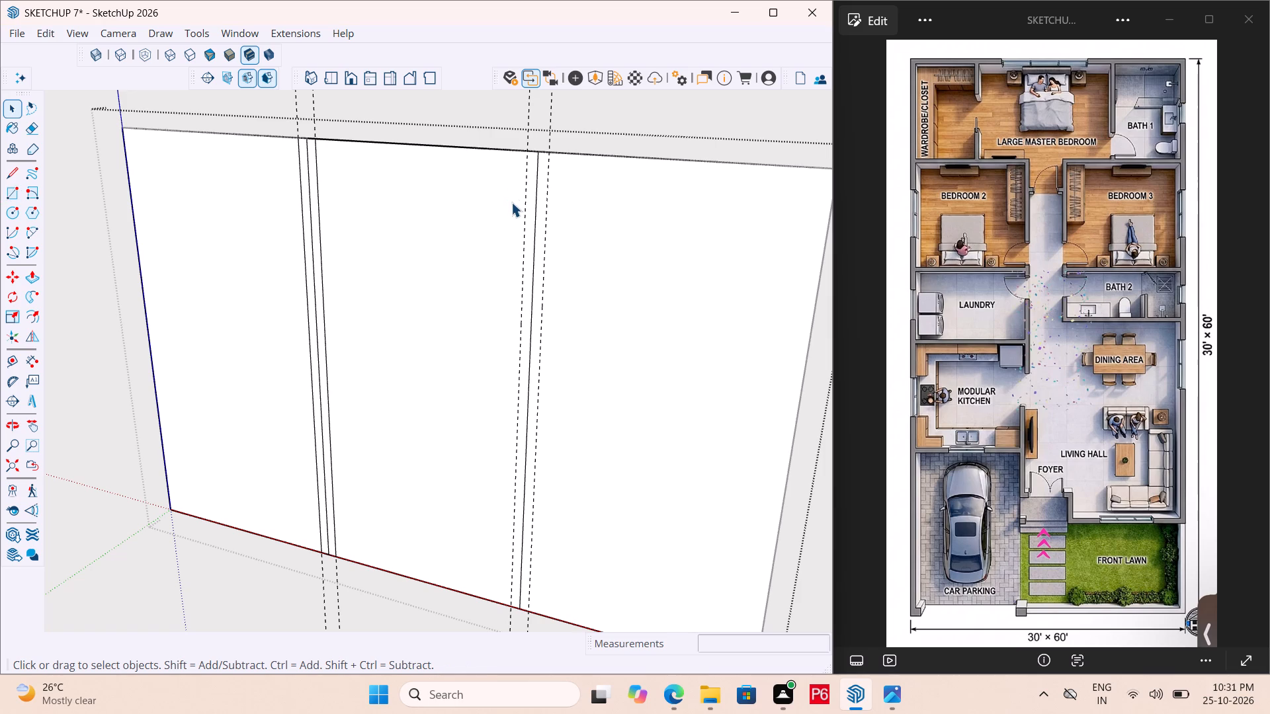
Draw a 2" by 4' rectangle between the two guides around the right division line.
{"action": "key", "text": "r"}
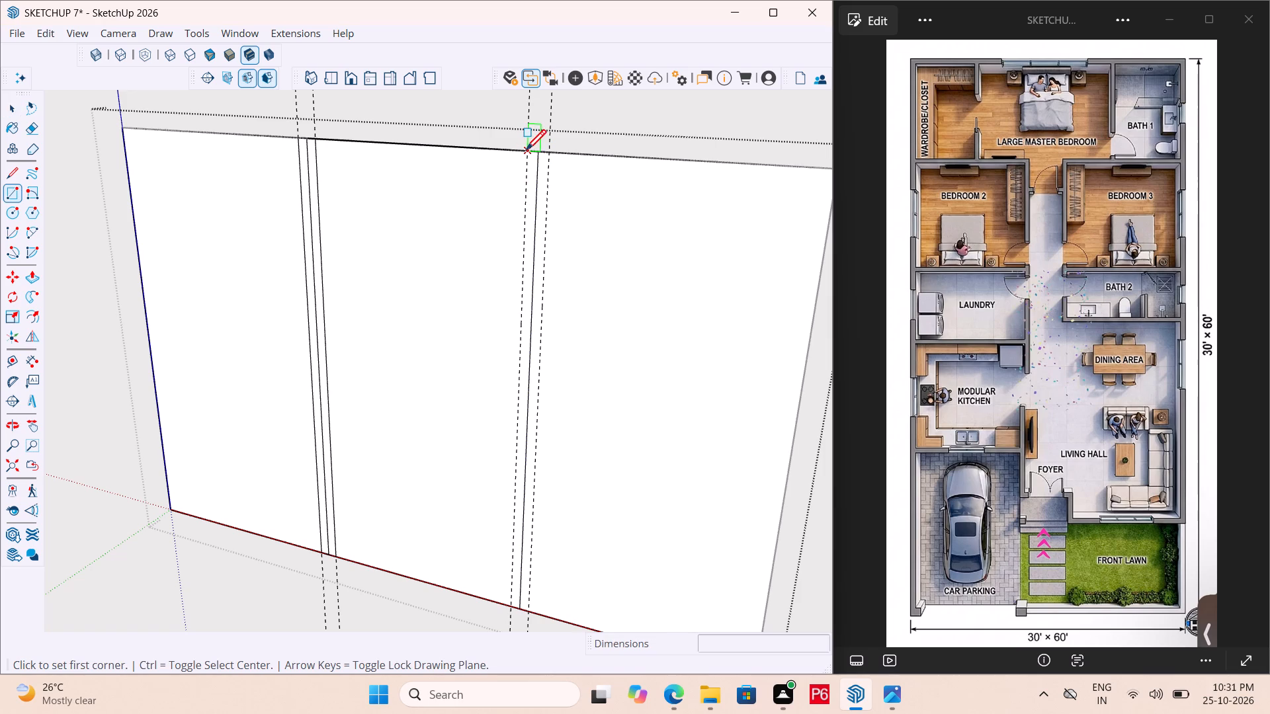
{"action": "left_click_drag", "start_coordinate": [526, 152], "coordinate": [529, 159]}
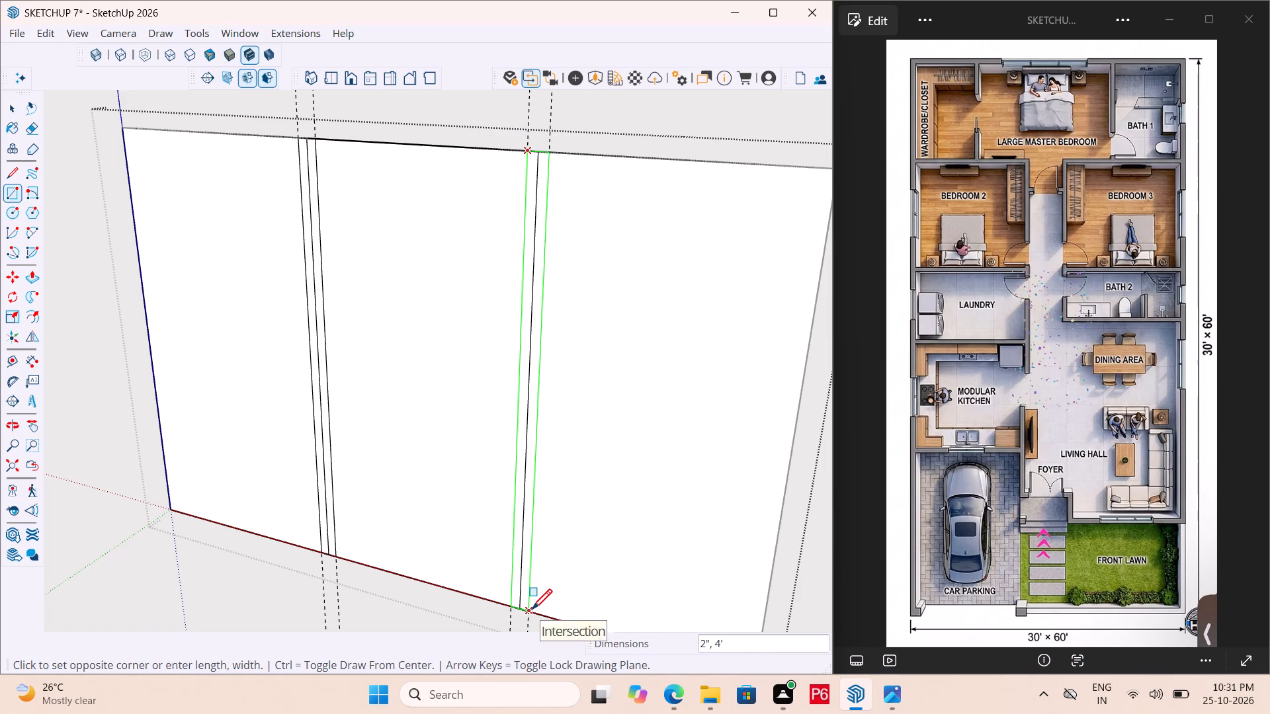
{"action": "left_click", "coordinate": [532, 612]}
Erase the four vertical guides around the two mullion strips.
{"action": "scroll", "coordinate": [479, 459], "scroll_direction": "down", "scroll_amount": 3}
{"action": "key", "text": "e"}
{"action": "left_click_drag", "start_coordinate": [543, 175], "coordinate": [333, 158]}
{"action": "left_click", "coordinate": [331, 158]}
Save the model.
{"action": "key", "text": "ctrl+s"}
{"action": "key", "text": "ctrl+s"}
{"action": "key", "text": "ctrl+s"}
{"action": "key", "text": "ctrl+s"}
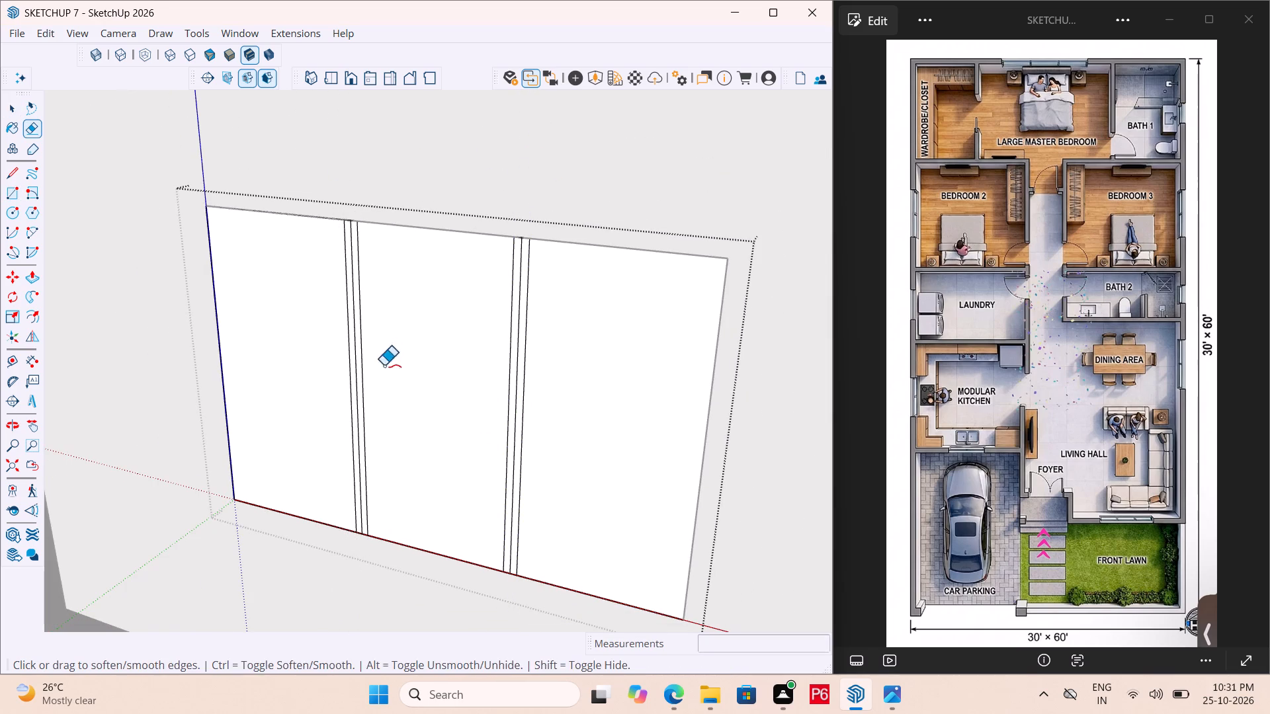
Erase the centre division line inside each of the two mullion strips.
{"action": "scroll", "coordinate": [430, 393], "scroll_direction": "up", "scroll_amount": 2}
{"action": "left_click", "coordinate": [338, 335]}
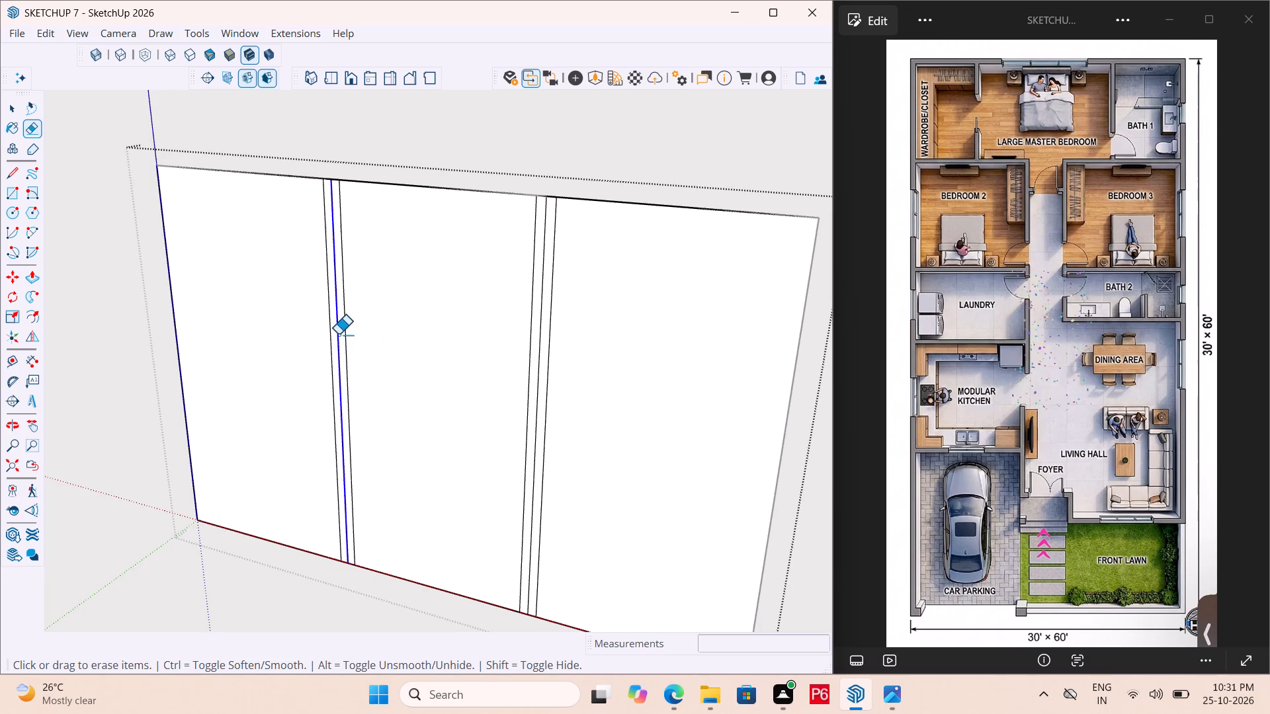
{"action": "left_click", "coordinate": [539, 337]}
{"action": "scroll", "coordinate": [408, 358], "scroll_direction": "down", "scroll_amount": 2}
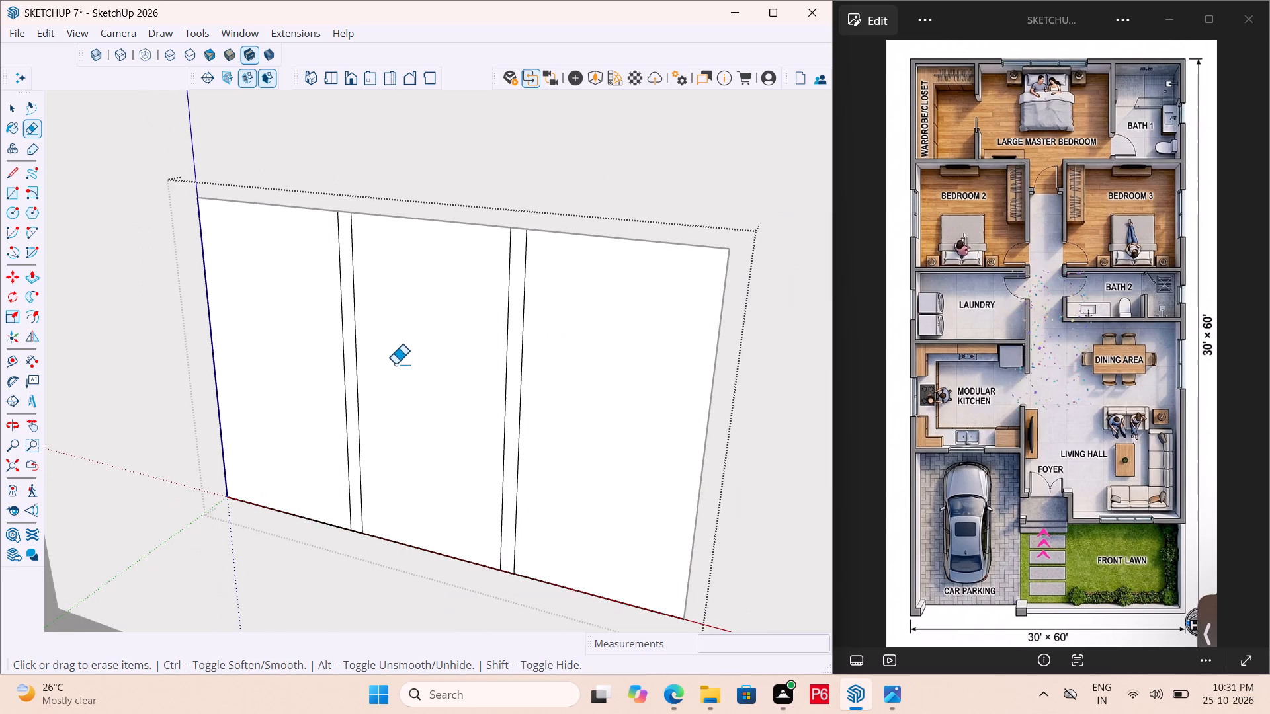
{"action": "scroll", "coordinate": [378, 367], "scroll_direction": "down", "scroll_amount": 3}
Offset the outlines of all three window panels inward by 3".
{"action": "key", "text": "r"}
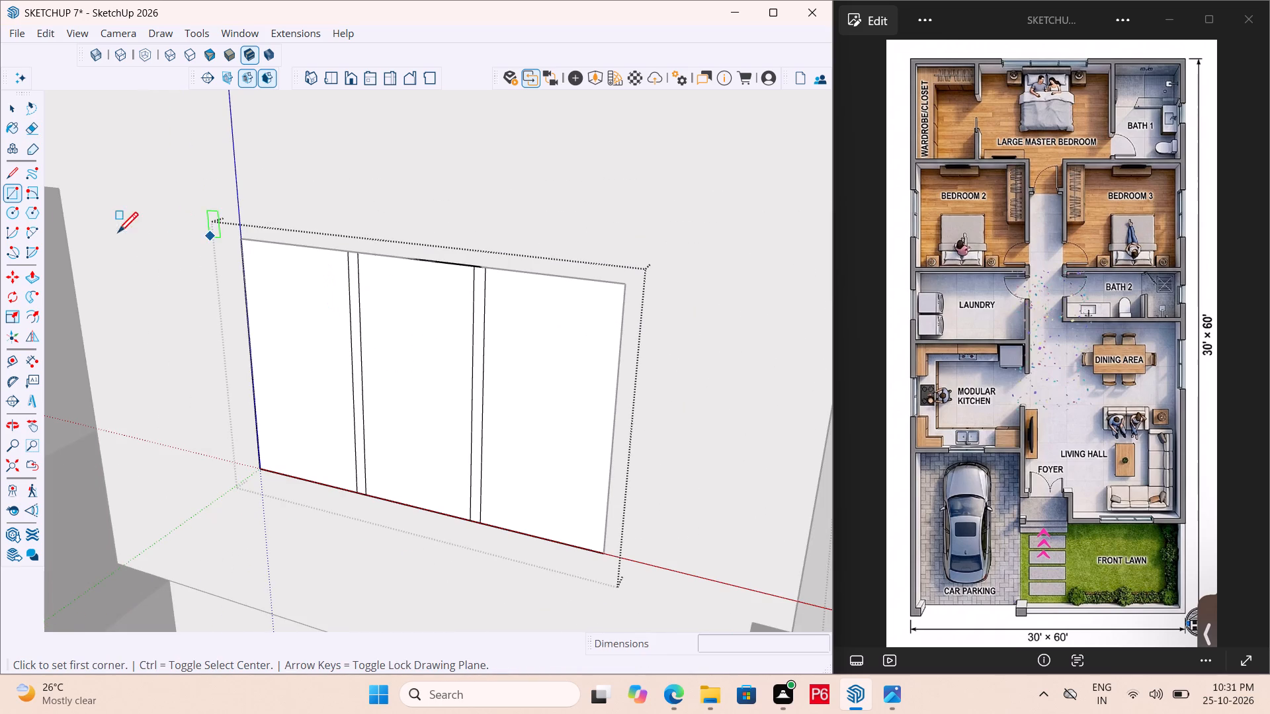
{"action": "key", "text": "space"}
{"action": "left_click", "coordinate": [38, 317]}
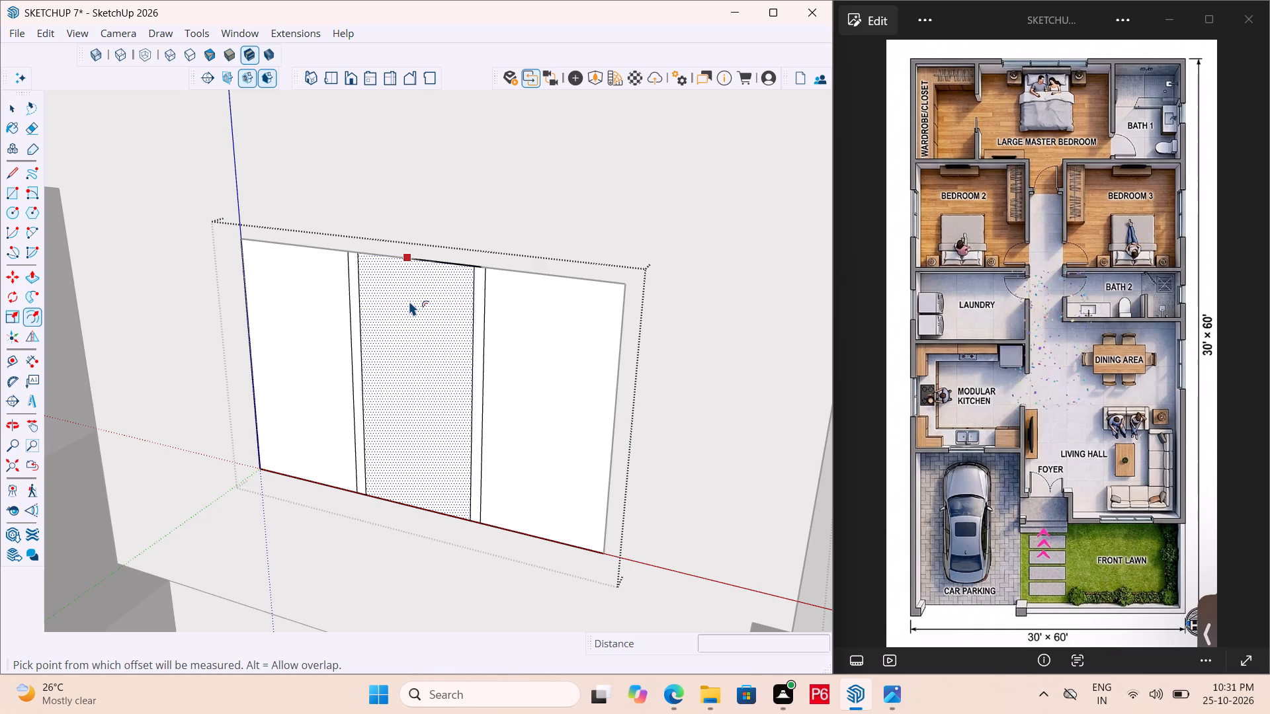
{"action": "key", "text": "Escape"}
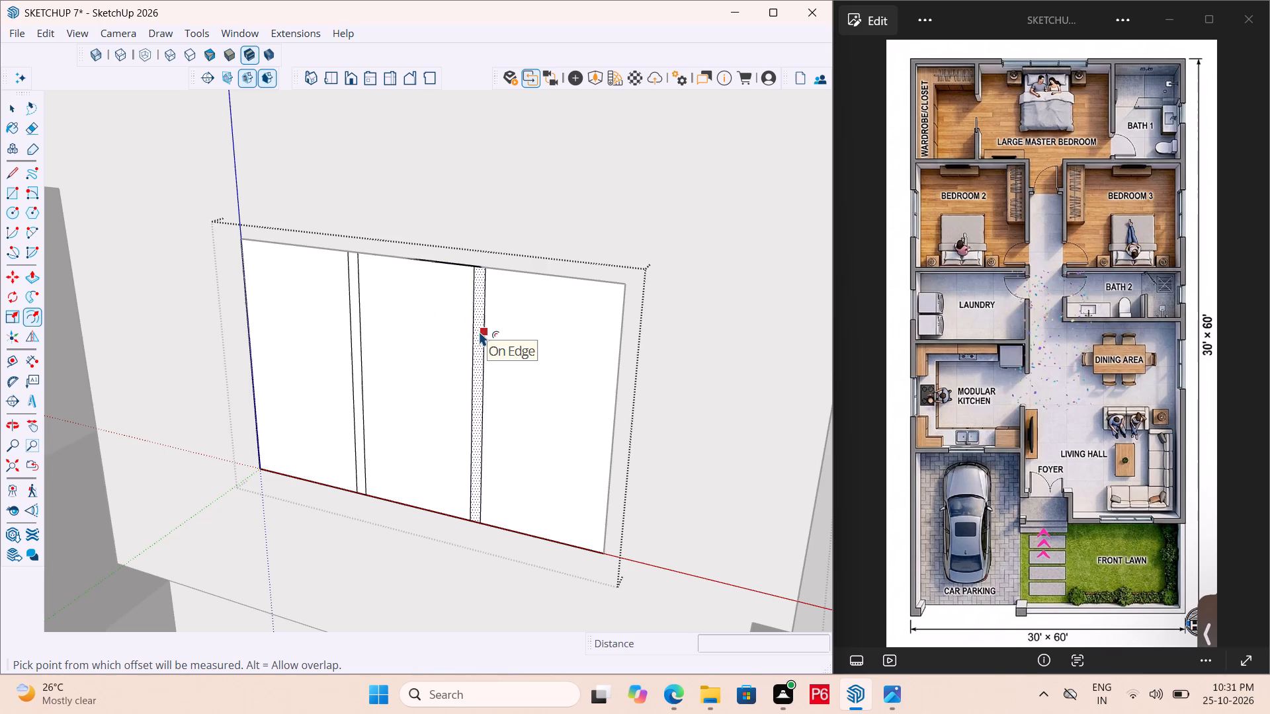
{"action": "scroll", "coordinate": [529, 274], "scroll_direction": "up", "scroll_amount": 3}
{"action": "left_click", "coordinate": [536, 284]}
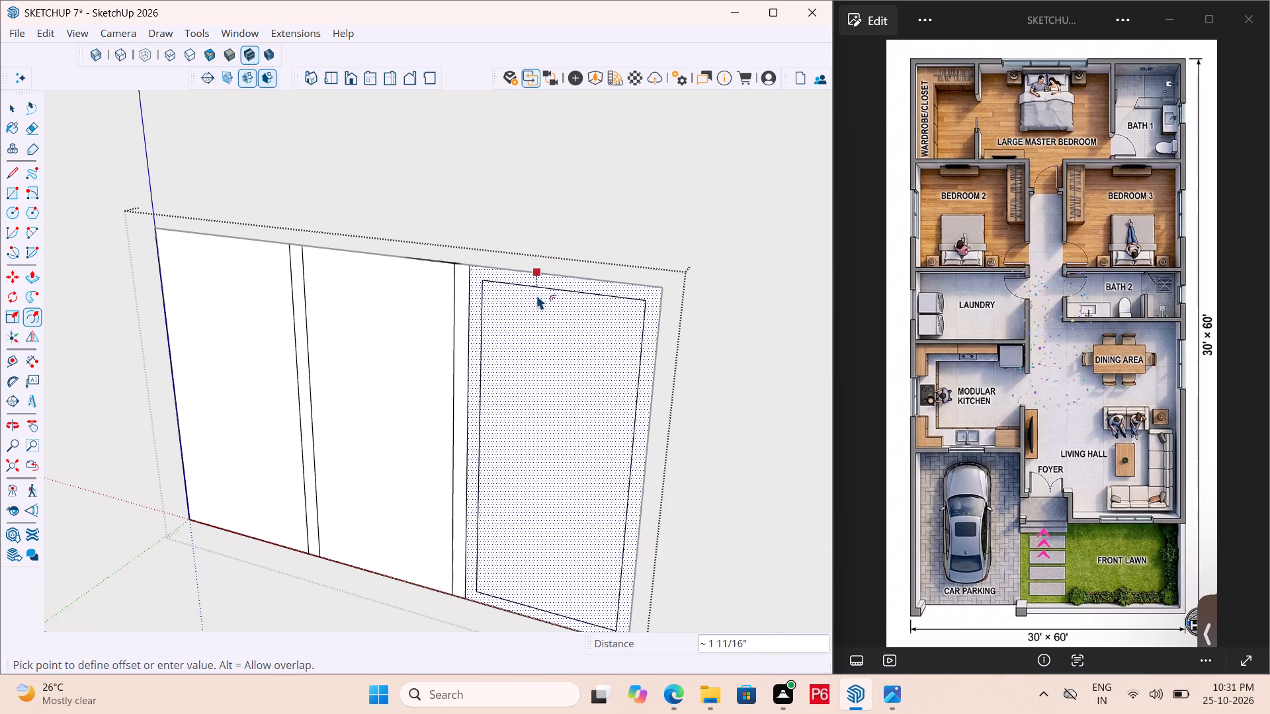
{"action": "type", "text": "3\""}
{"action": "key", "text": "Return"}
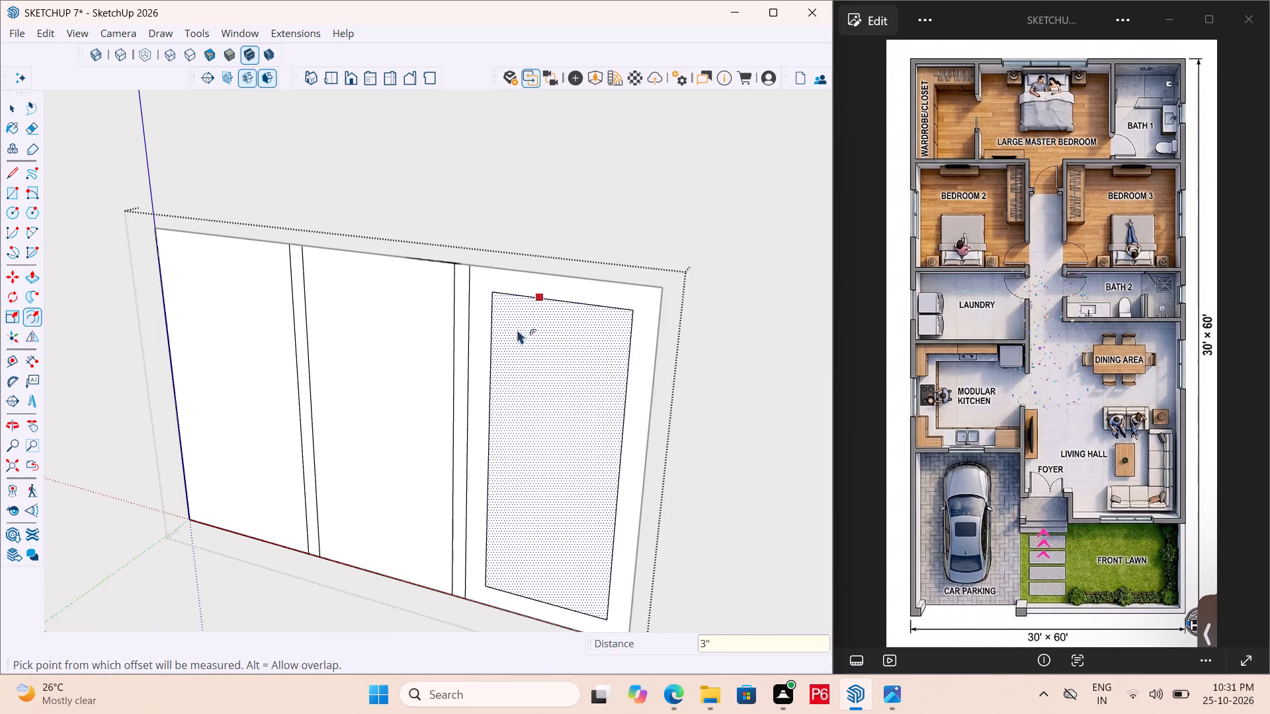
{"action": "double_click", "coordinate": [349, 388]}
{"action": "double_click", "coordinate": [272, 391]}
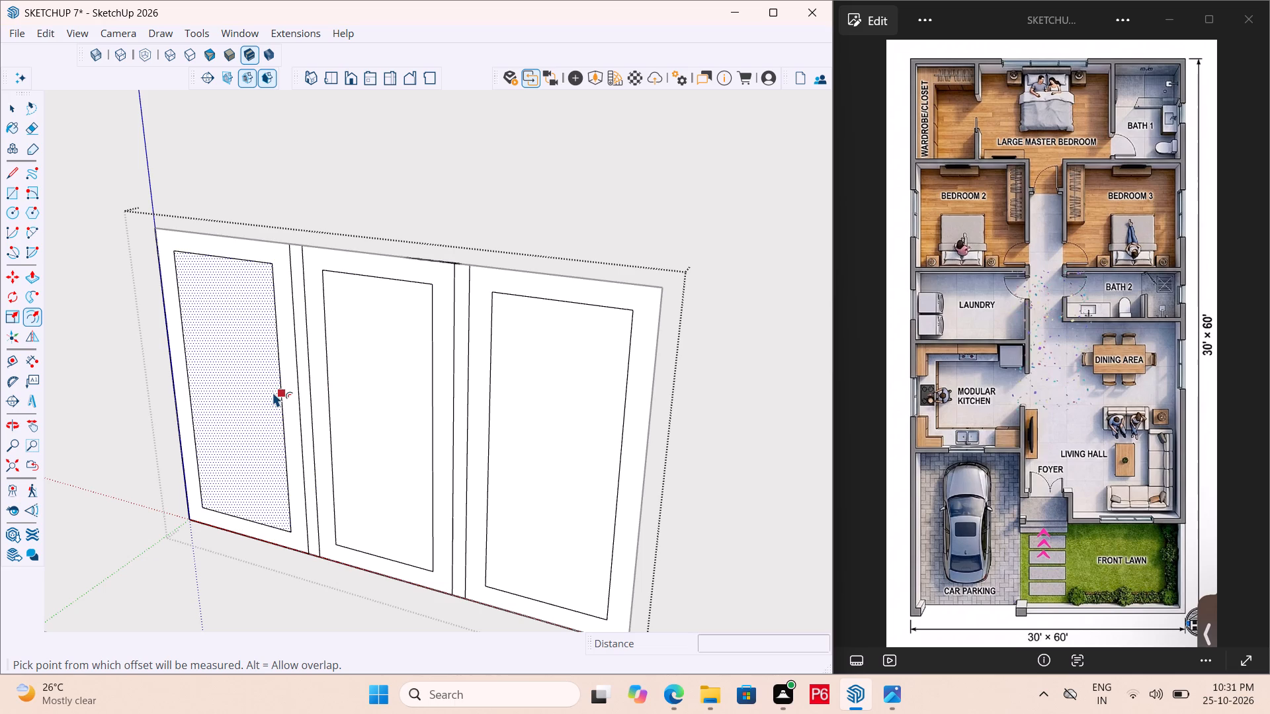
{"action": "key", "text": "Escape"}
Draw four 8" lines across the mullions, joining the top and bottom corners of adjacent inner panel outlines.
{"action": "key", "text": "l"}
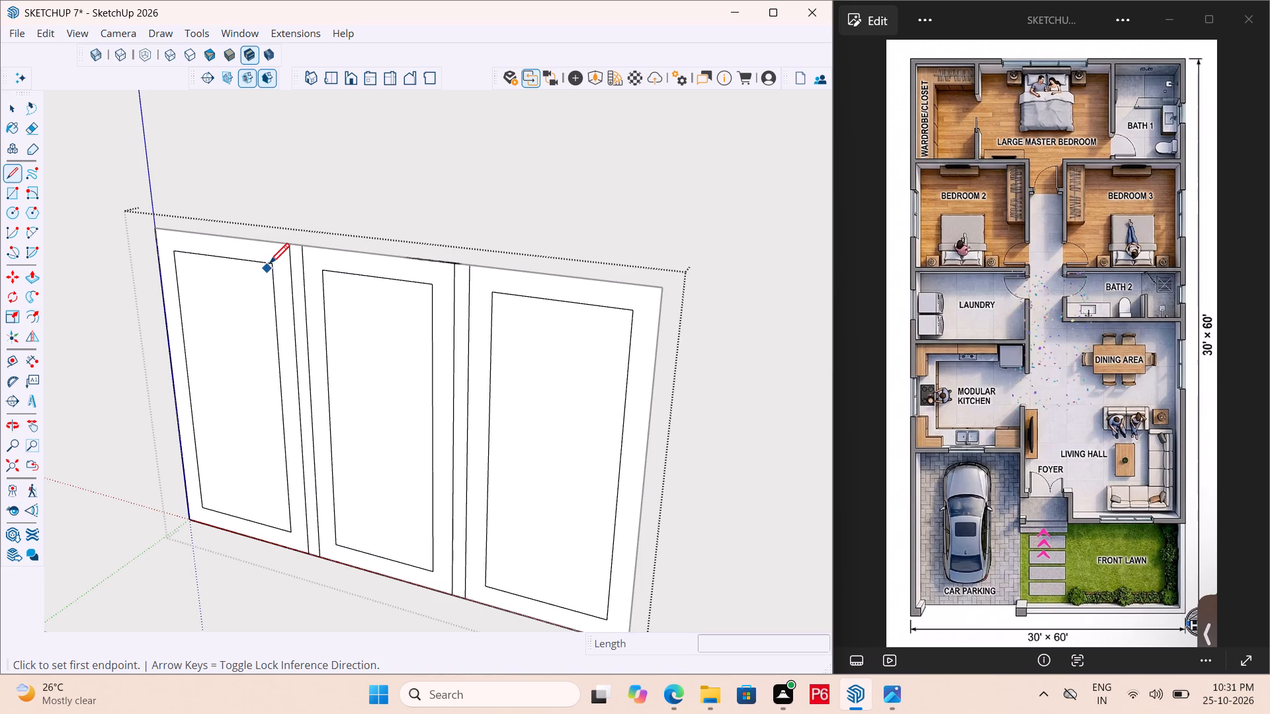
{"action": "left_click", "coordinate": [270, 265]}
{"action": "left_click", "coordinate": [323, 276]}
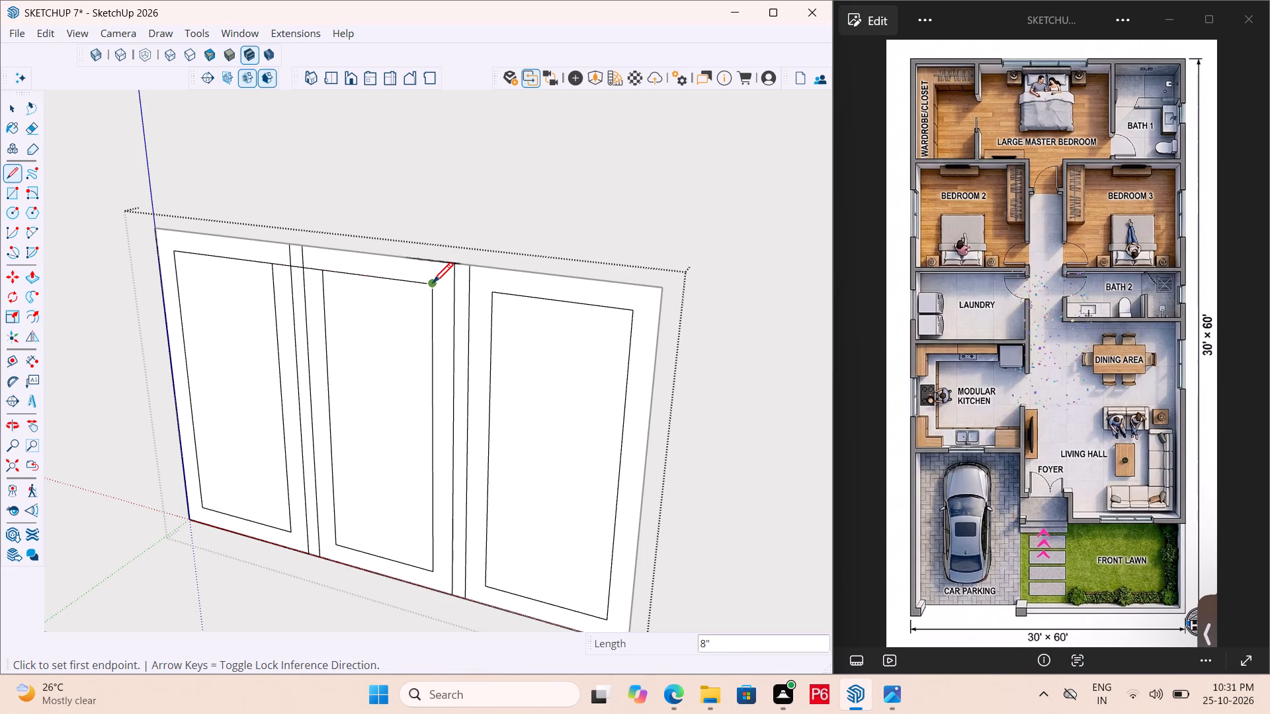
{"action": "left_click", "coordinate": [433, 285]}
{"action": "left_click", "coordinate": [491, 290]}
{"action": "left_click", "coordinate": [290, 532]}
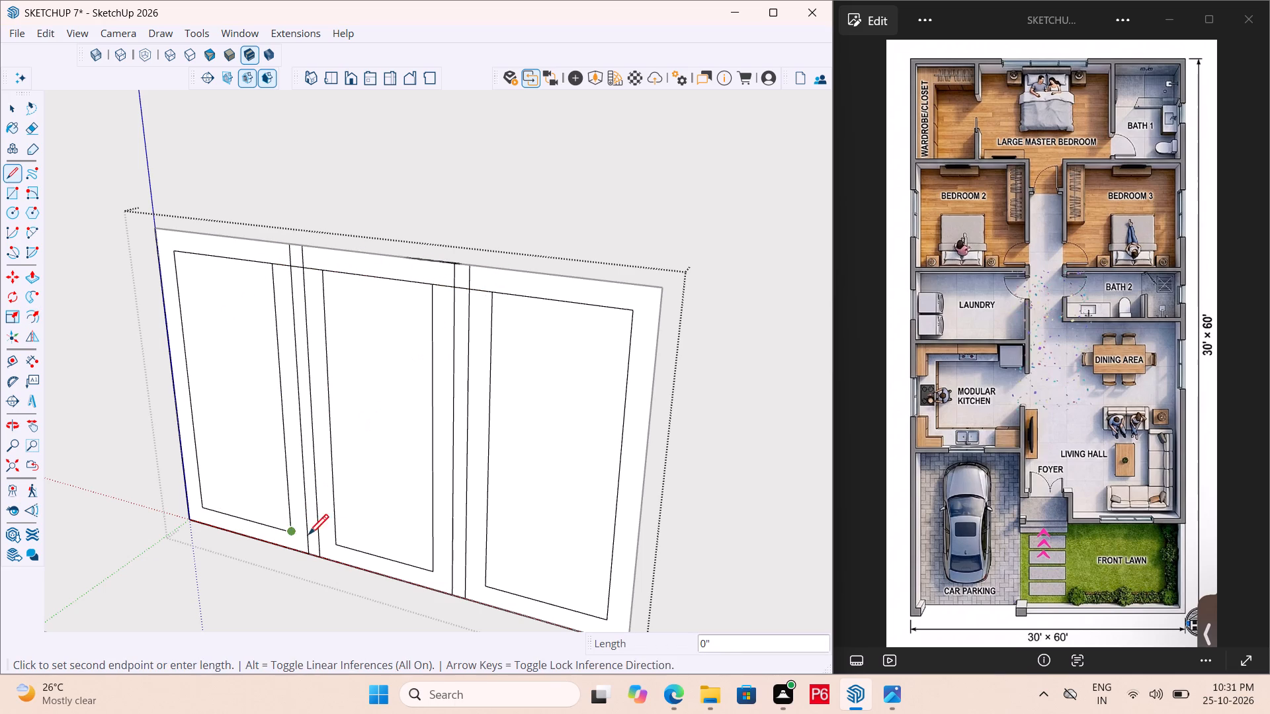
{"action": "left_click", "coordinate": [335, 543]}
{"action": "left_click_drag", "start_coordinate": [433, 575], "coordinate": [445, 574]}
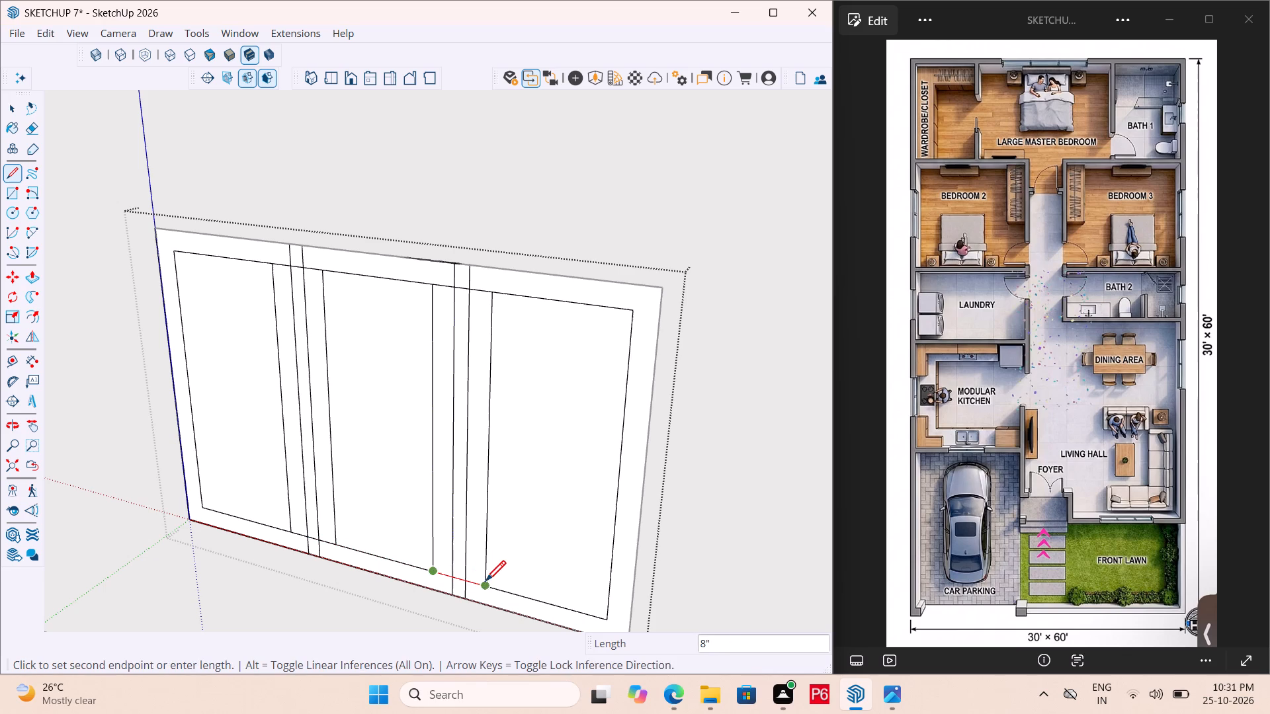
{"action": "left_click", "coordinate": [486, 586]}
{"action": "key", "text": "Escape"}
Erase the four offset vertical edges flanking the two mullion strips.
{"action": "scroll", "coordinate": [465, 615], "scroll_direction": "up", "scroll_amount": 5}
{"action": "scroll", "coordinate": [383, 553], "scroll_direction": "down", "scroll_amount": 5}
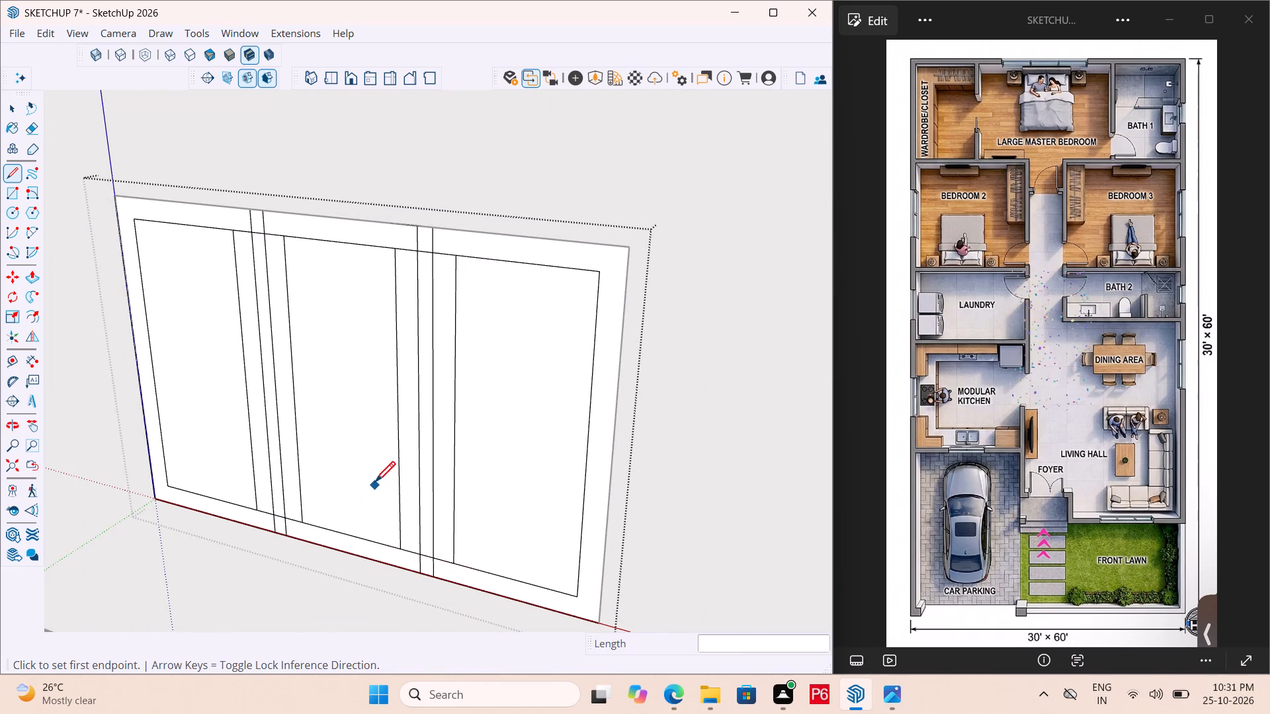
{"action": "key", "text": "e"}
{"action": "left_click_drag", "start_coordinate": [398, 431], "coordinate": [407, 416]}
{"action": "left_click_drag", "start_coordinate": [449, 405], "coordinate": [459, 392]}
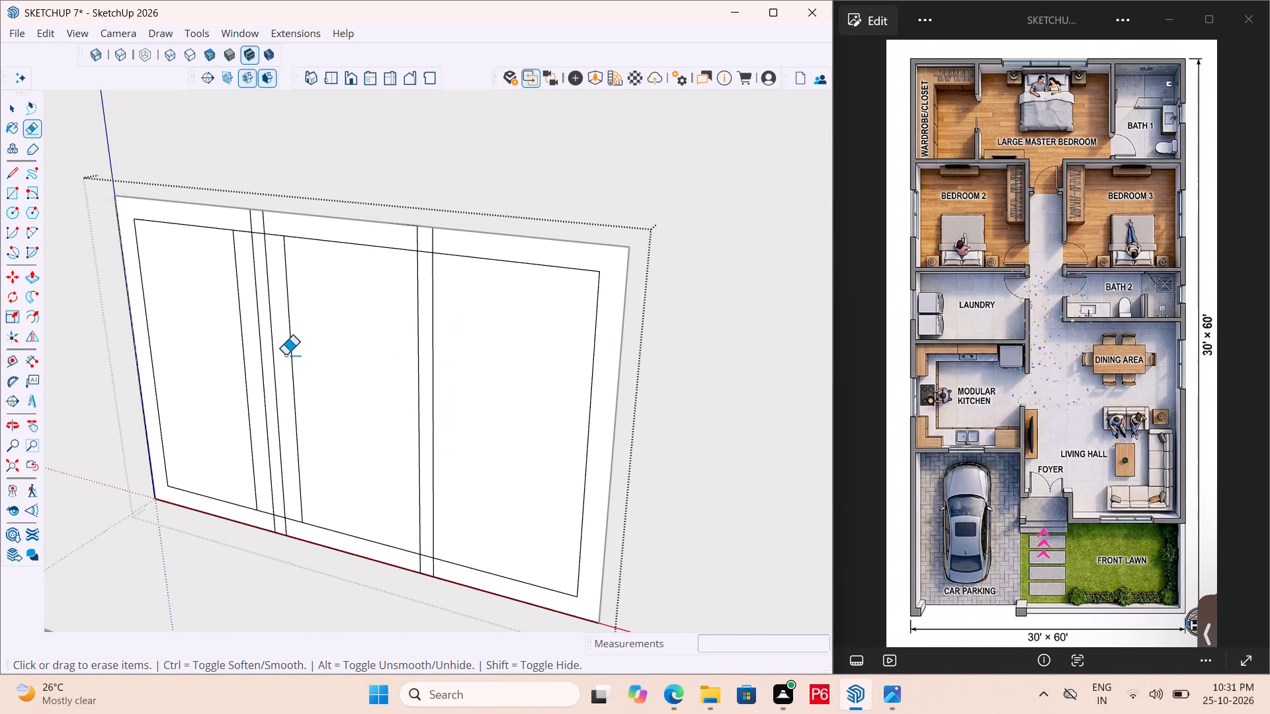
{"action": "left_click_drag", "start_coordinate": [280, 353], "coordinate": [301, 333]}
{"action": "left_click_drag", "start_coordinate": [237, 331], "coordinate": [240, 315]}
Erase the short mullion edge segments that cross the top and bottom frame borders.
{"action": "left_click_drag", "start_coordinate": [244, 222], "coordinate": [261, 221]}
{"action": "left_click", "coordinate": [261, 221]}
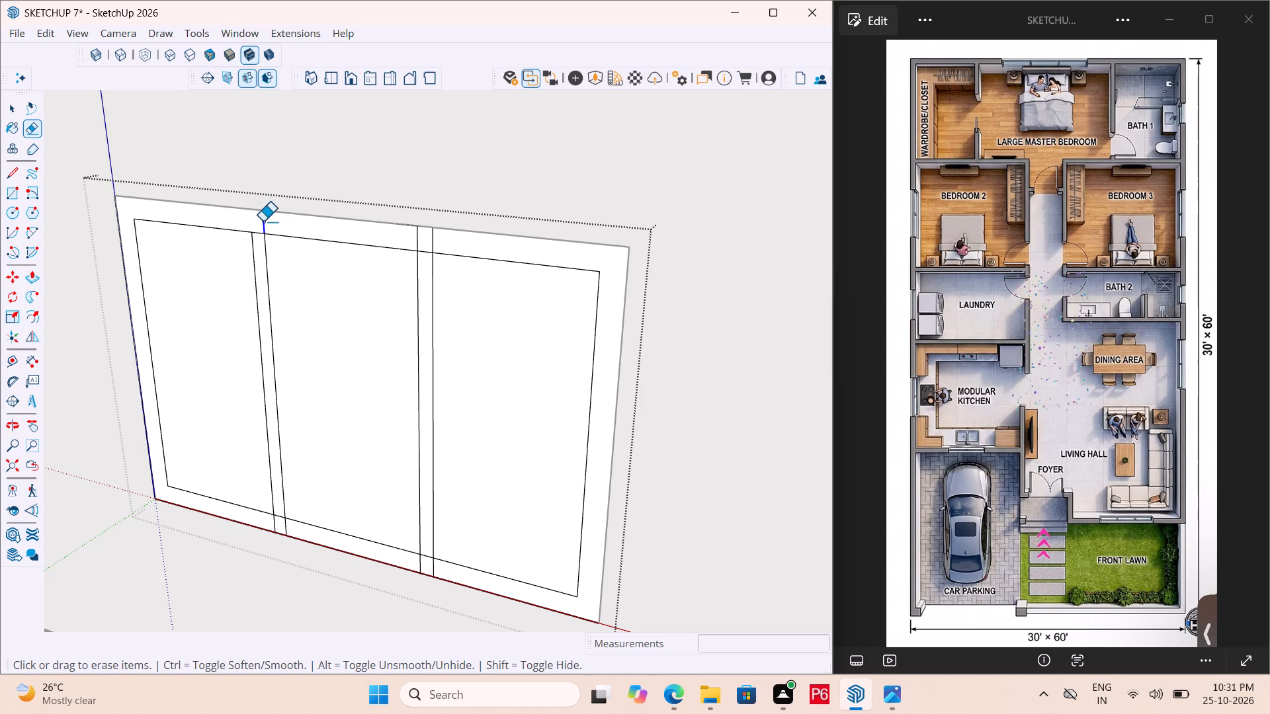
{"action": "left_click", "coordinate": [265, 221]}
{"action": "left_click_drag", "start_coordinate": [415, 241], "coordinate": [443, 241]}
{"action": "scroll", "coordinate": [304, 561], "scroll_direction": "up", "scroll_amount": 4}
{"action": "double_click", "coordinate": [260, 496]}
{"action": "left_click", "coordinate": [279, 508]}
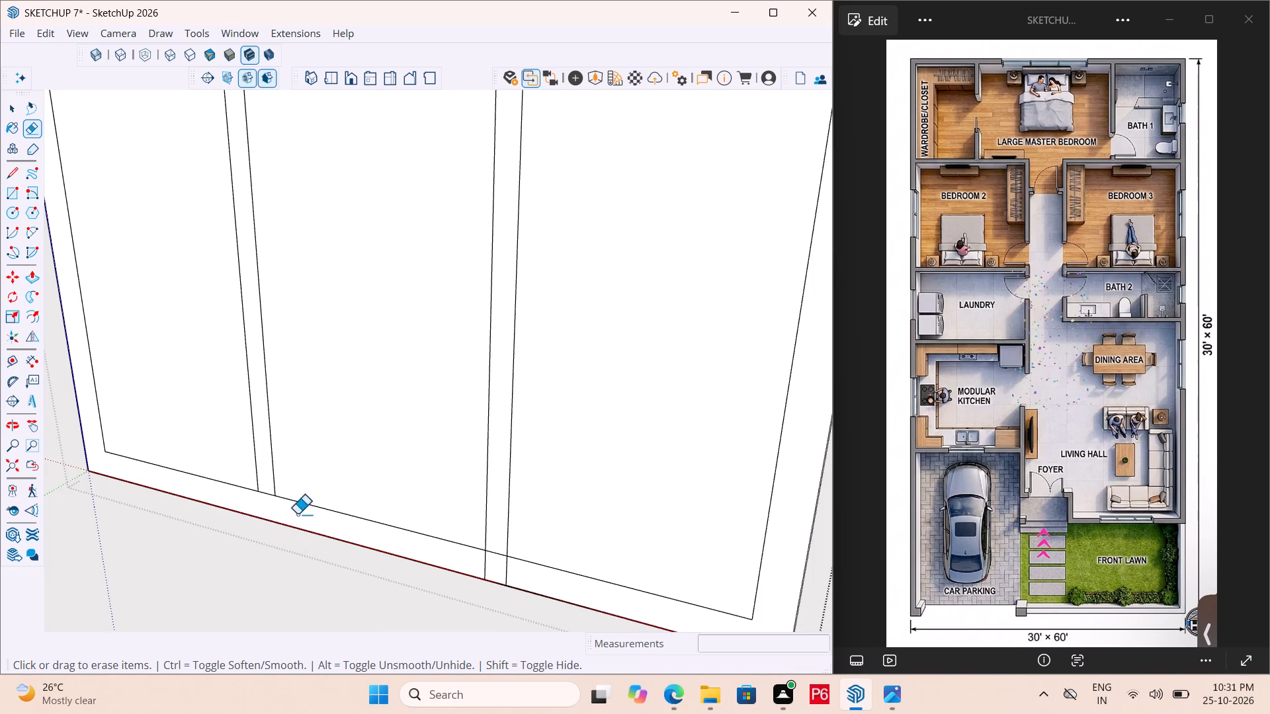
{"action": "left_click", "coordinate": [495, 563]}
{"action": "left_click_drag", "start_coordinate": [480, 563], "coordinate": [502, 563]}
{"action": "left_click", "coordinate": [502, 563]}
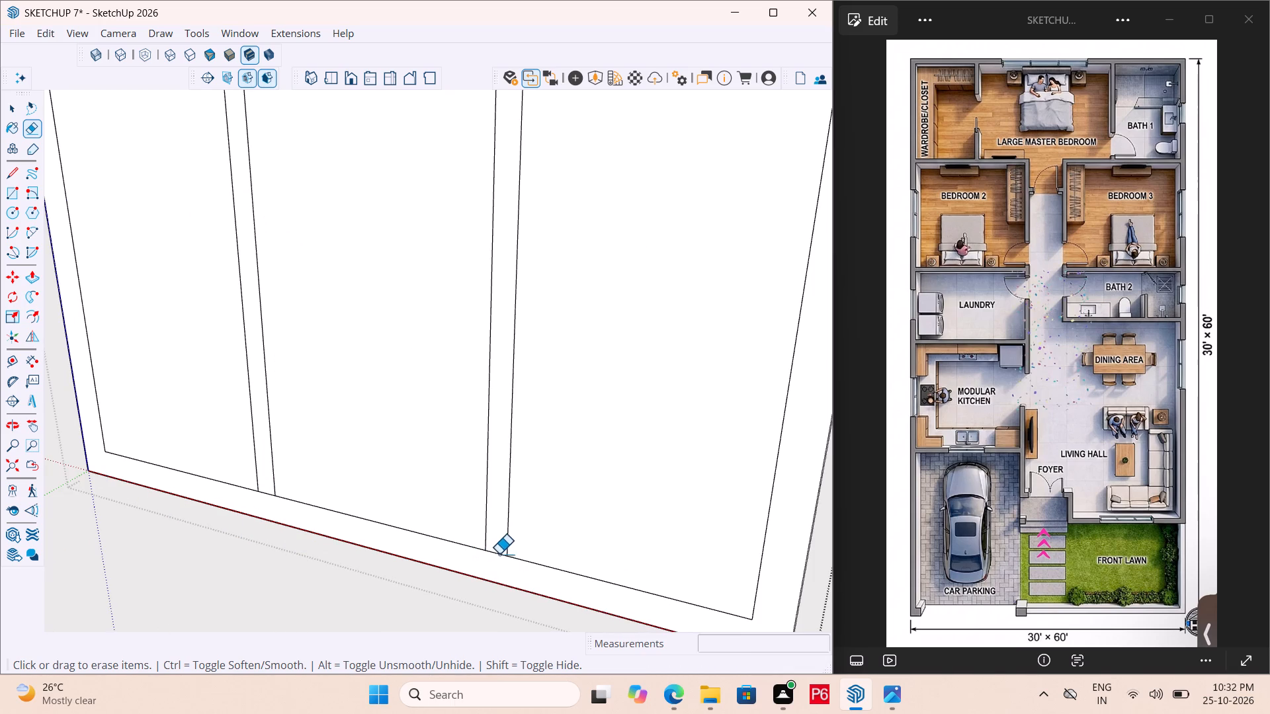
Erase the short horizontal edges closing both mullions at top and bottom, merging them with the outer frame.
{"action": "left_click", "coordinate": [499, 553]}
{"action": "left_click", "coordinate": [263, 497]}
{"action": "scroll", "coordinate": [324, 627], "scroll_direction": "down", "scroll_amount": 4}
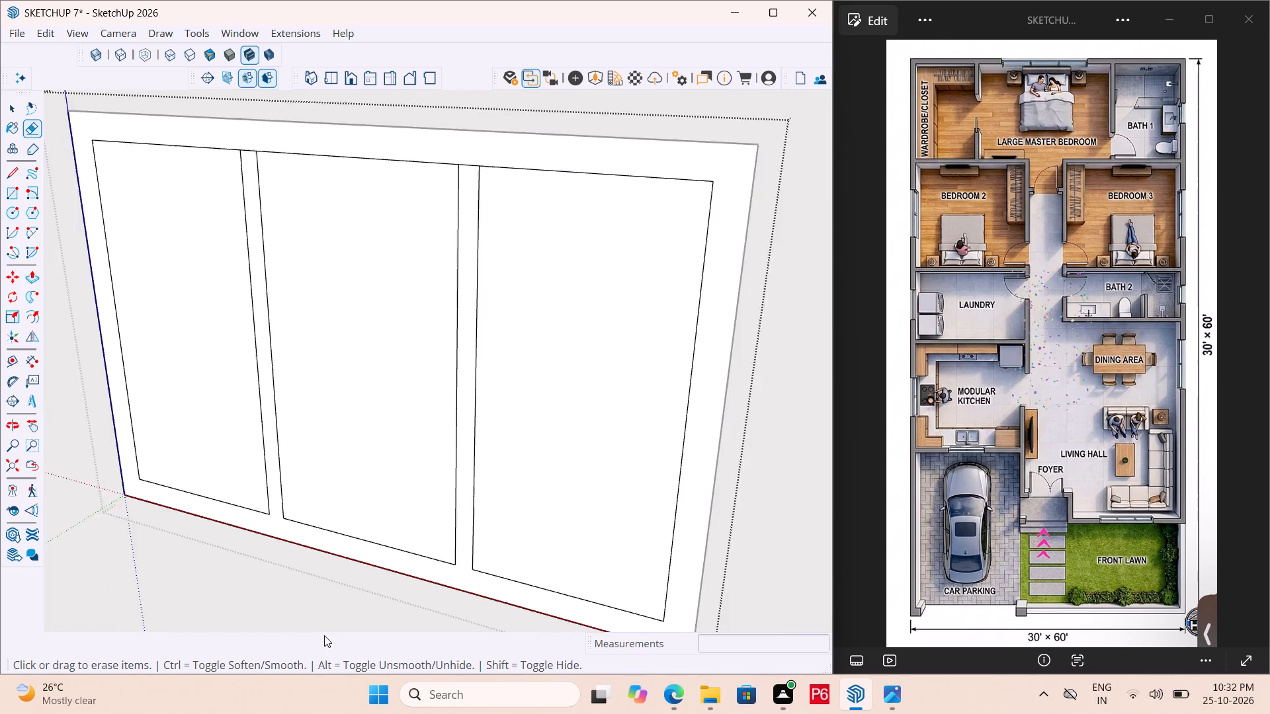
{"action": "scroll", "coordinate": [254, 205], "scroll_direction": "up", "scroll_amount": 2}
{"action": "left_click_drag", "start_coordinate": [254, 203], "coordinate": [267, 196]}
{"action": "left_click", "coordinate": [505, 224]}
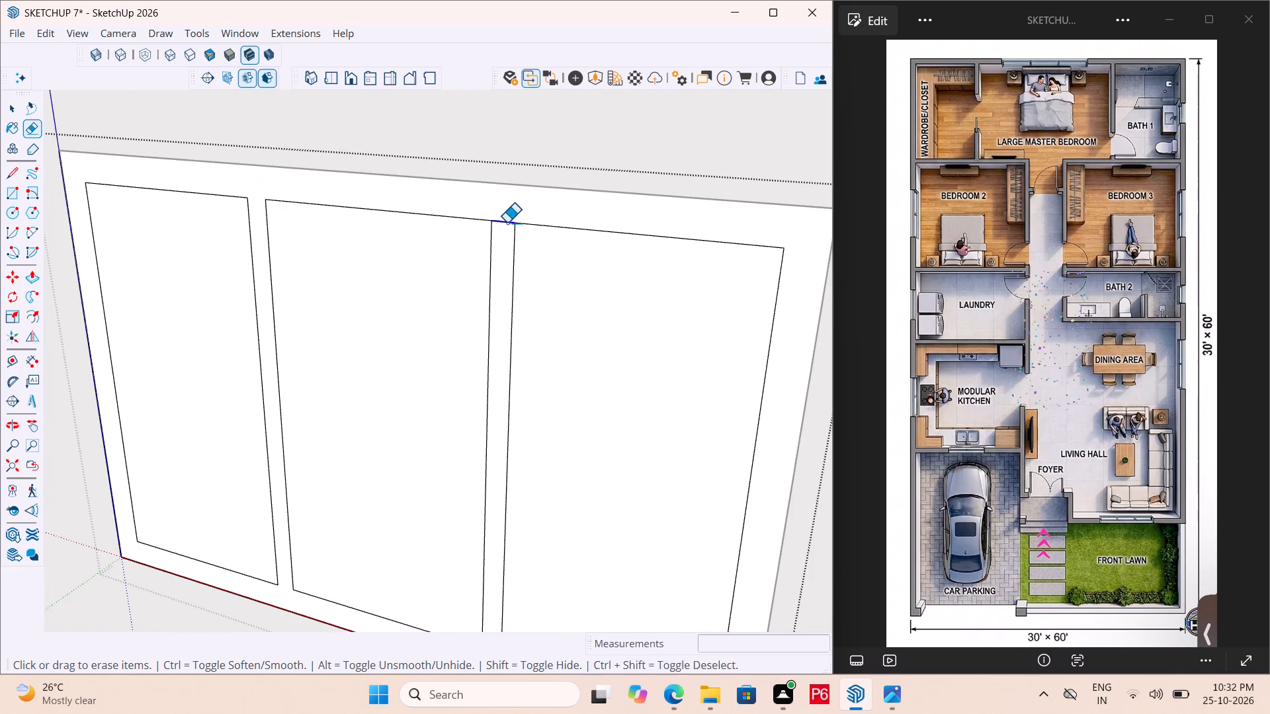
Save the model.
{"action": "key", "text": "ctrl+s"}
{"action": "key", "text": "ctrl+s"}
{"action": "key", "text": "ctrl+s"}
{"action": "key", "text": "ctrl+s"}
{"action": "scroll", "coordinate": [390, 351], "scroll_direction": "down", "scroll_amount": 5, "text": "ctrl"}
{"action": "key", "text": "ctrl+s"}
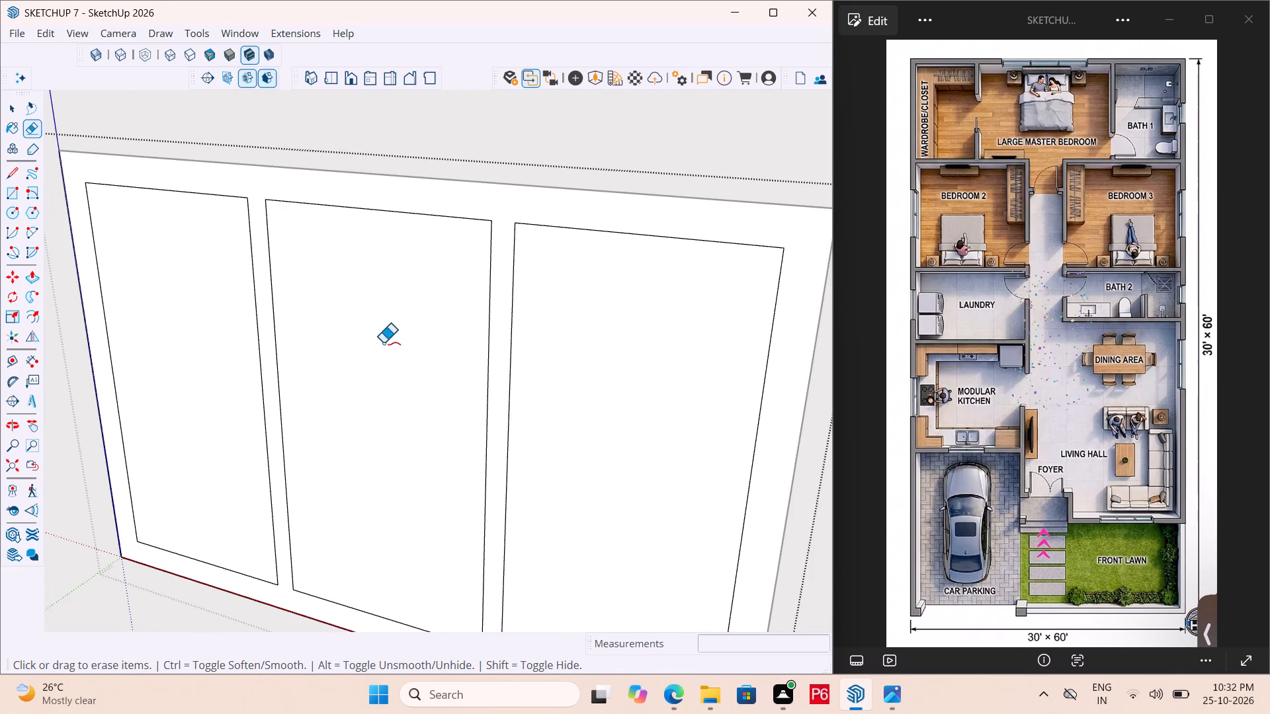
Start the Paint Bucket, move the Default Tray clear of the window model and bring up its Materials section.
{"action": "scroll", "coordinate": [372, 311], "scroll_direction": "down", "scroll_amount": 2}
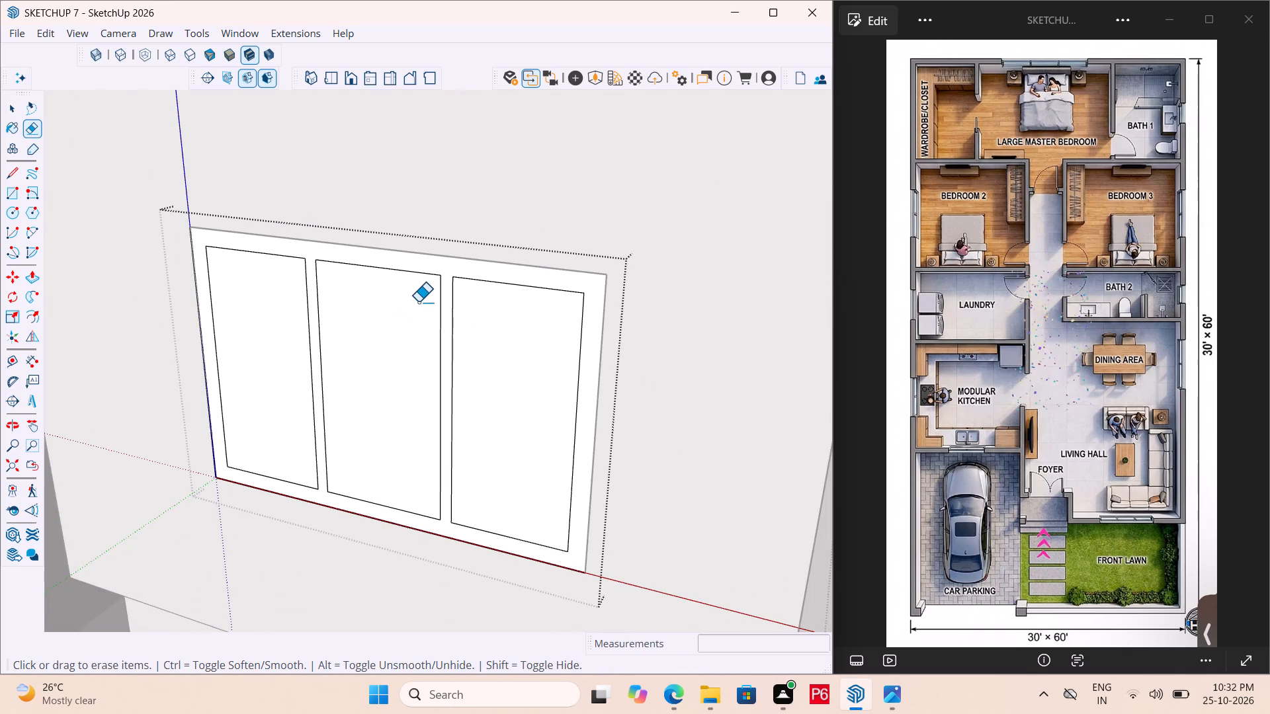
{"action": "key", "text": "p"}
{"action": "key", "text": "b"}
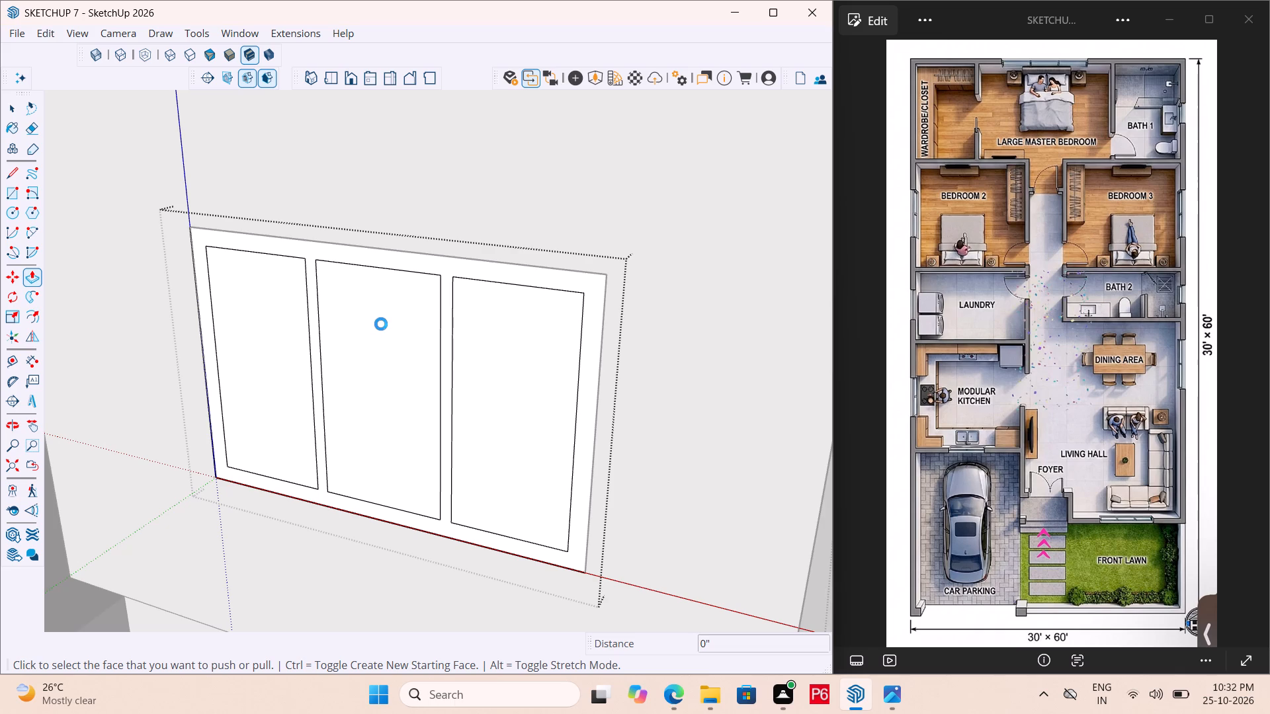
{"action": "scroll", "coordinate": [429, 438], "scroll_direction": "down", "scroll_amount": 3}
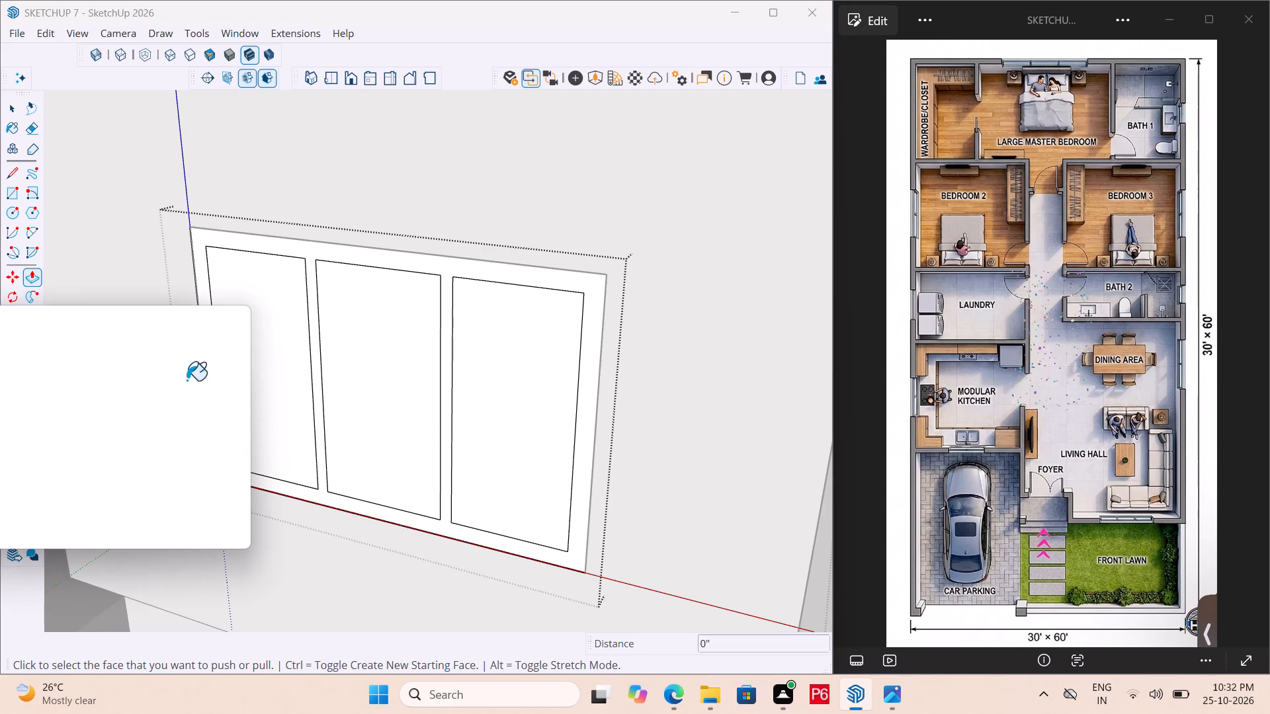
{"action": "left_click_drag", "start_coordinate": [173, 324], "coordinate": [1030, 319]}
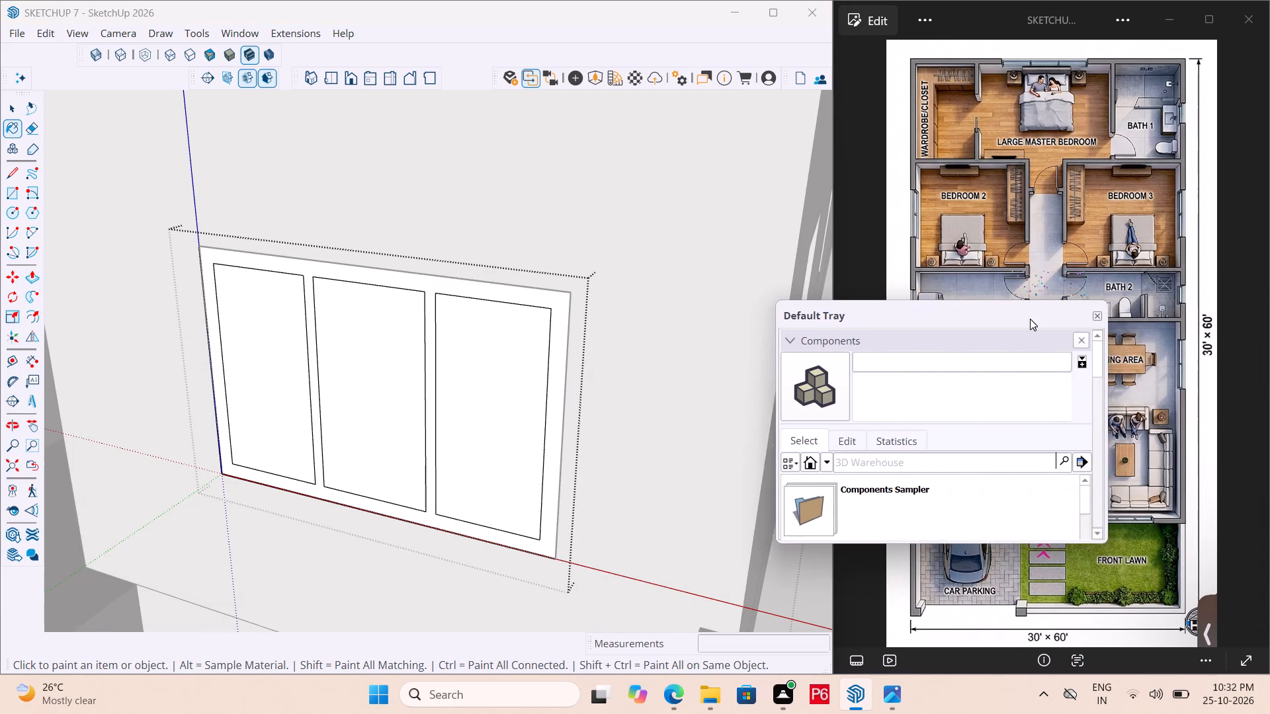
{"action": "left_click_drag", "start_coordinate": [1030, 319], "coordinate": [1013, 324]}
{"action": "left_click", "coordinate": [1013, 324]}
{"action": "scroll", "coordinate": [876, 457], "scroll_direction": "down", "scroll_amount": 10}
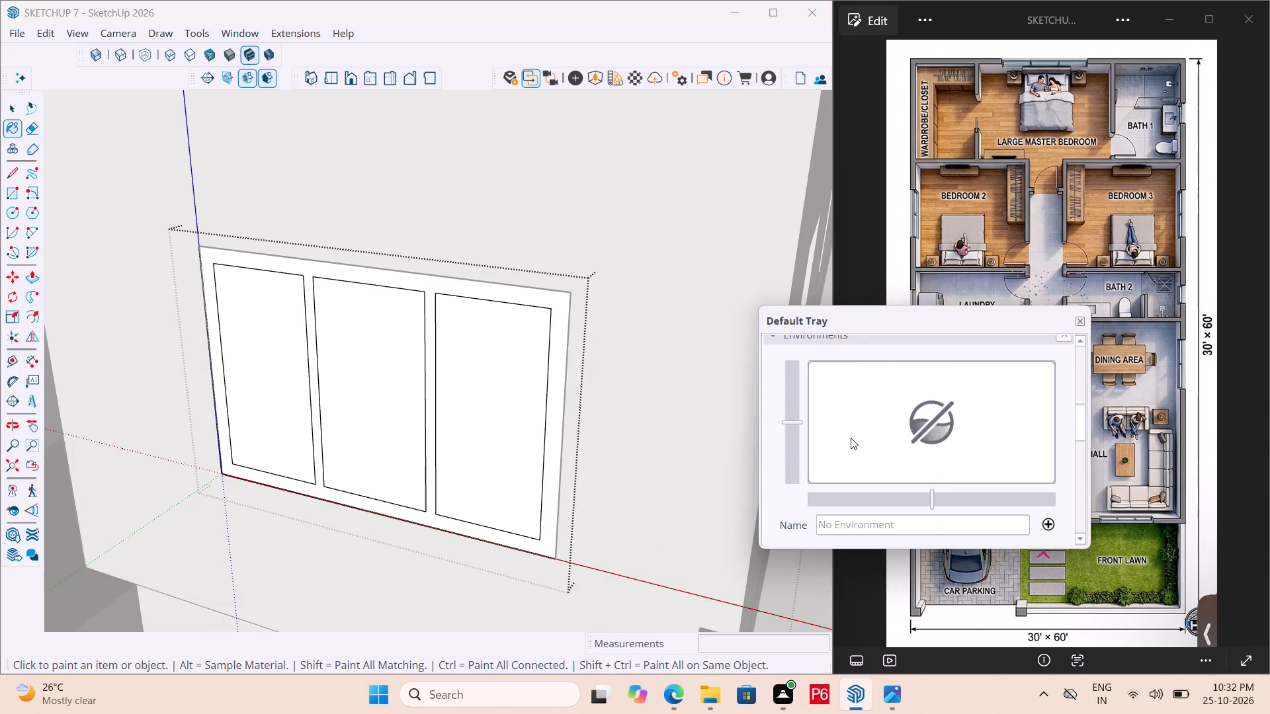
{"action": "scroll", "coordinate": [859, 438], "scroll_direction": "down", "scroll_amount": 20}
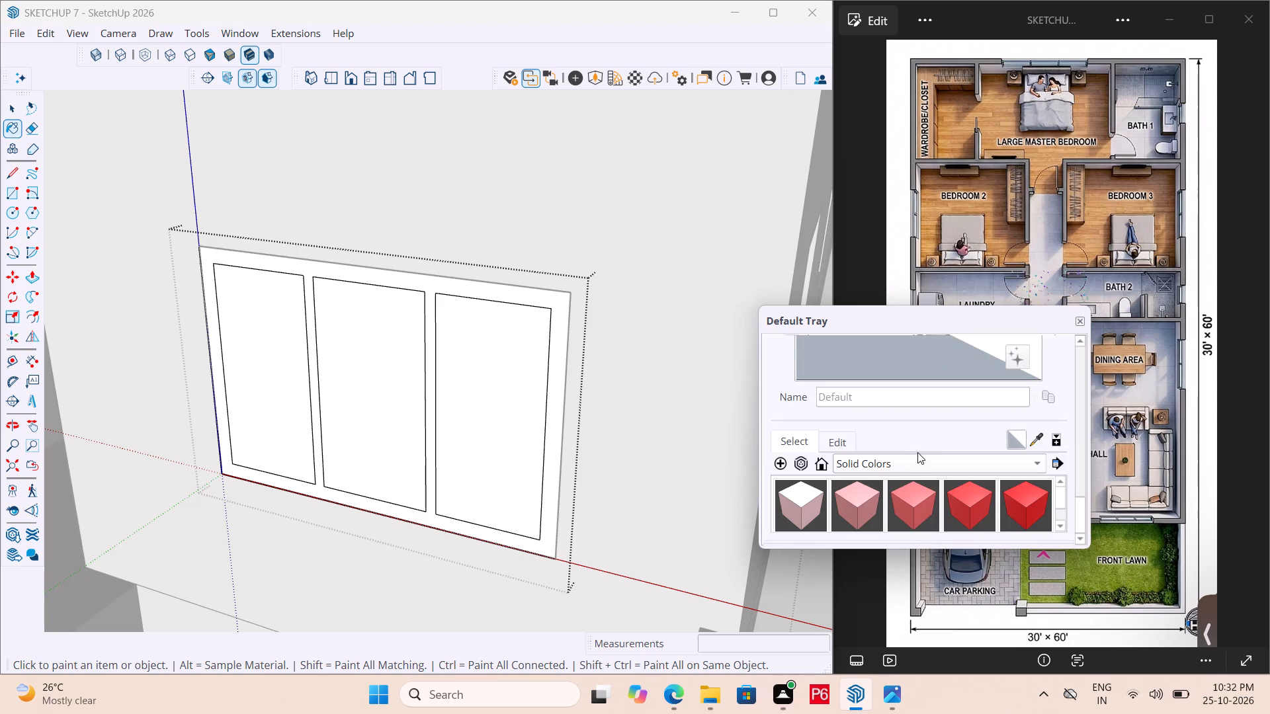
Look through the Solid Colors, switch to the Wood collection and choose the Wood_Veneer_15_1K material.
{"action": "scroll", "coordinate": [878, 503], "scroll_direction": "down", "scroll_amount": 3}
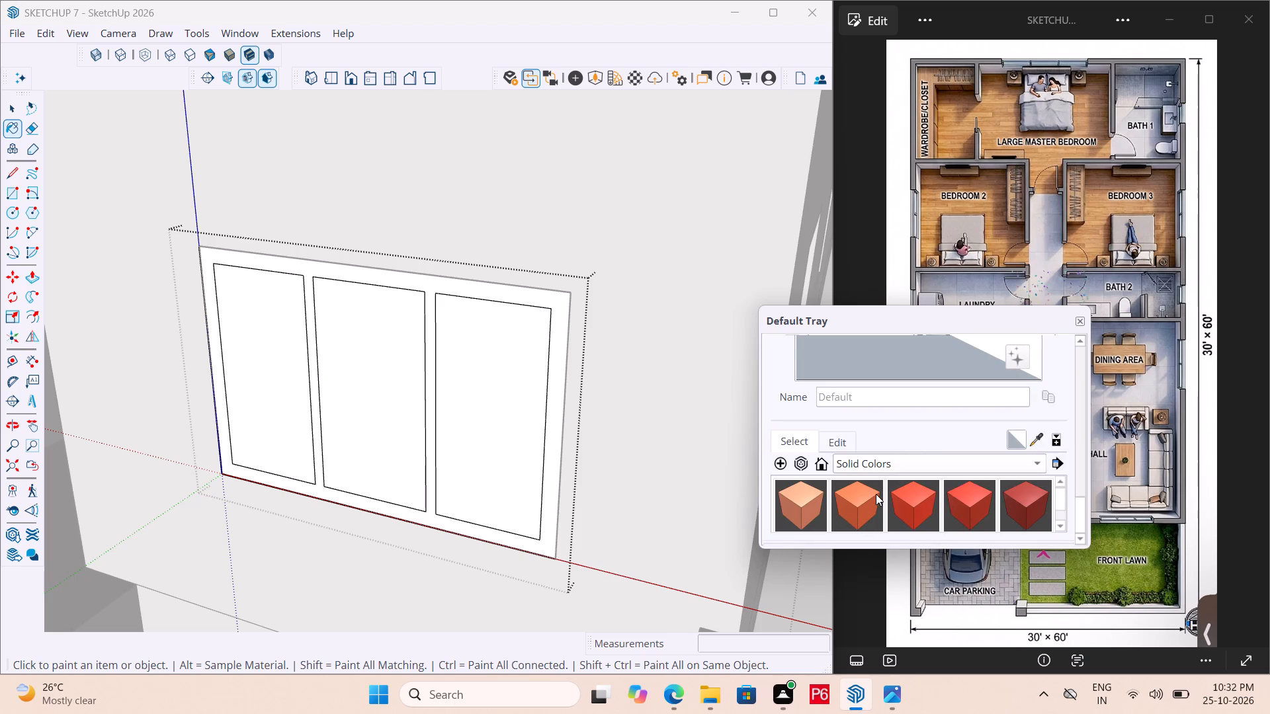
{"action": "scroll", "coordinate": [878, 492], "scroll_direction": "down", "scroll_amount": 5}
{"action": "left_click", "coordinate": [948, 462]}
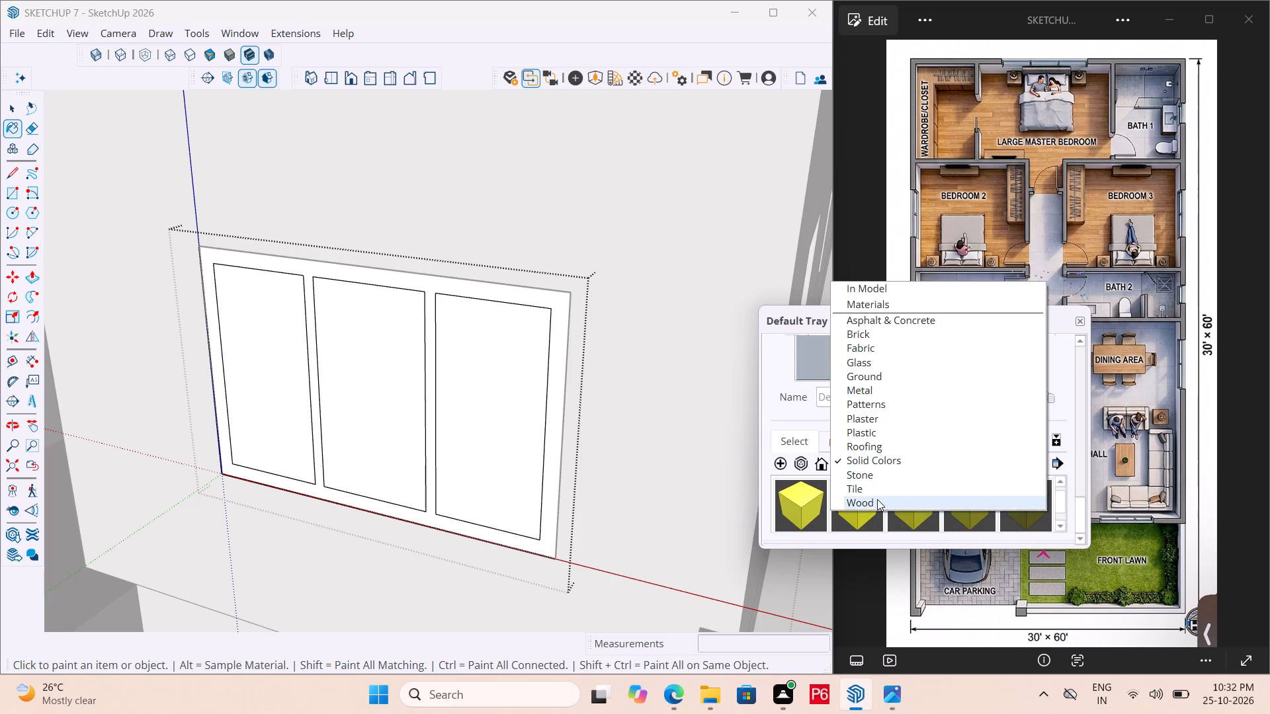
{"action": "left_click", "coordinate": [877, 499]}
{"action": "scroll", "coordinate": [896, 487], "scroll_direction": "down", "scroll_amount": 5}
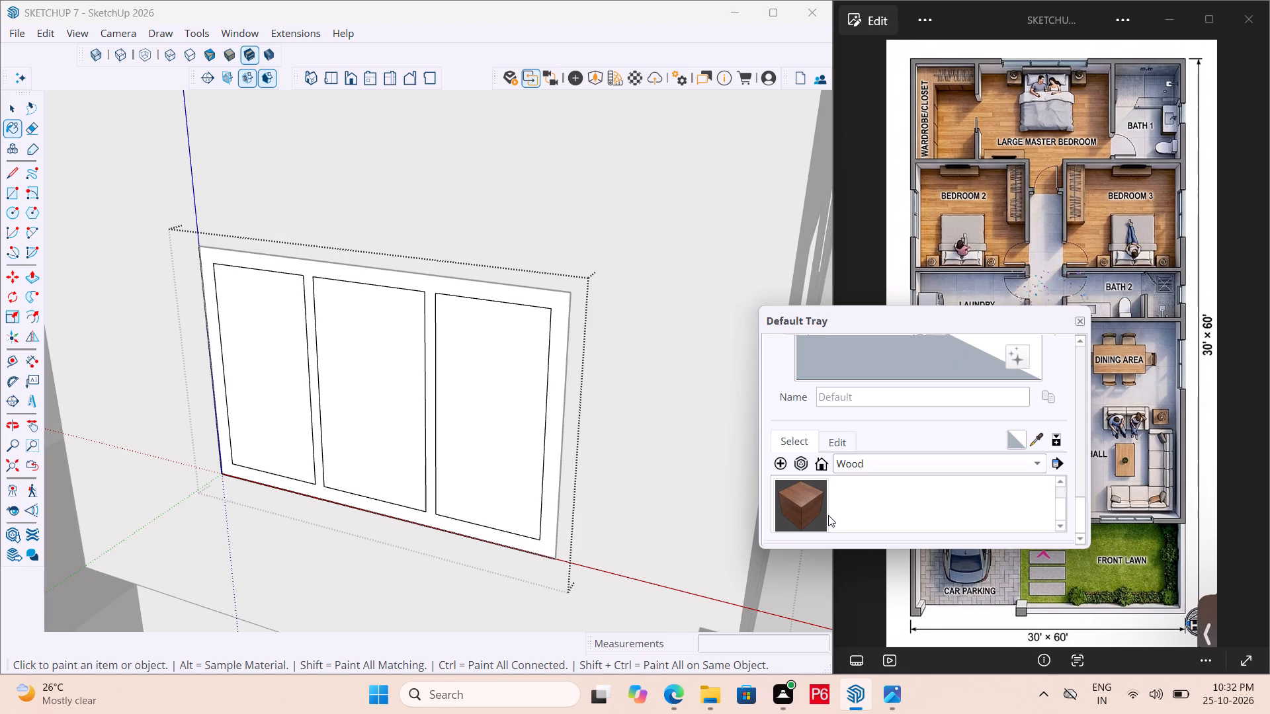
{"action": "left_click", "coordinate": [820, 505]}
{"action": "left_click", "coordinate": [808, 507]}
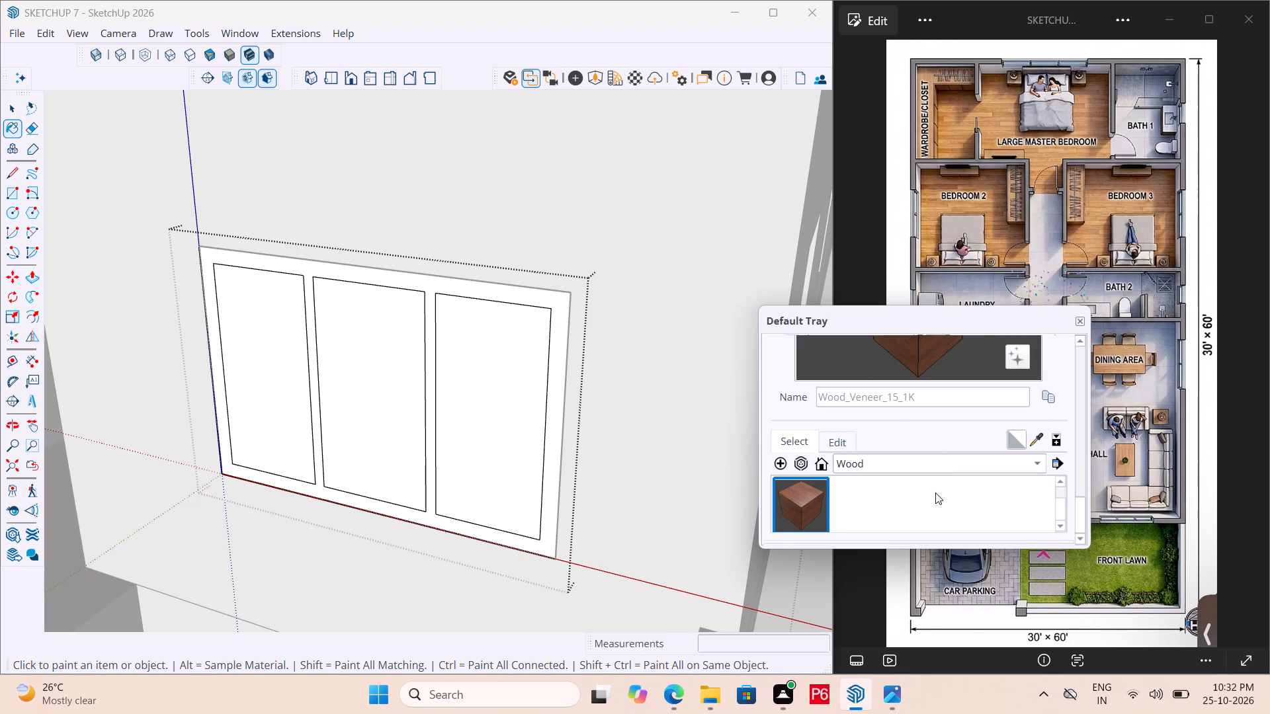
Paint the window frame and mullions with M09_Shadow_Night from the Solid Colors collection and save the model.
{"action": "scroll", "coordinate": [935, 493], "scroll_direction": "up", "scroll_amount": 1}
{"action": "left_click", "coordinate": [1007, 457]}
{"action": "left_click", "coordinate": [921, 422]}
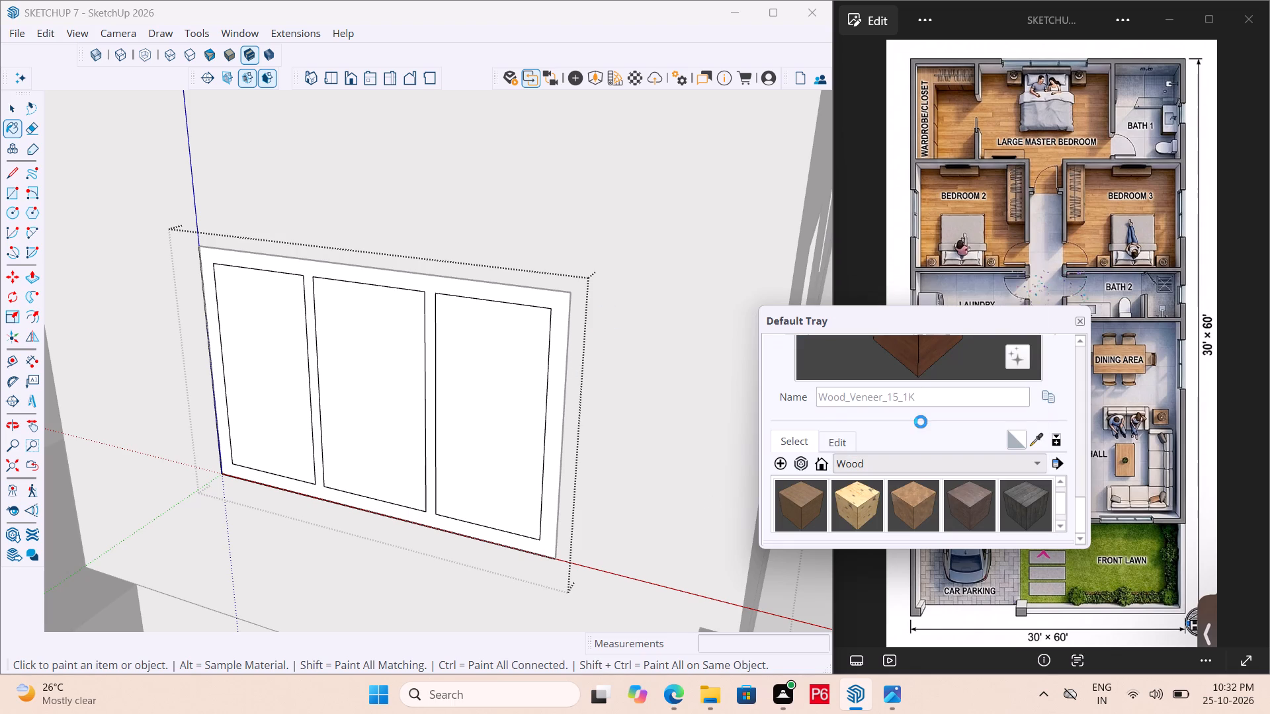
{"action": "scroll", "coordinate": [966, 457], "scroll_direction": "down", "scroll_amount": 6}
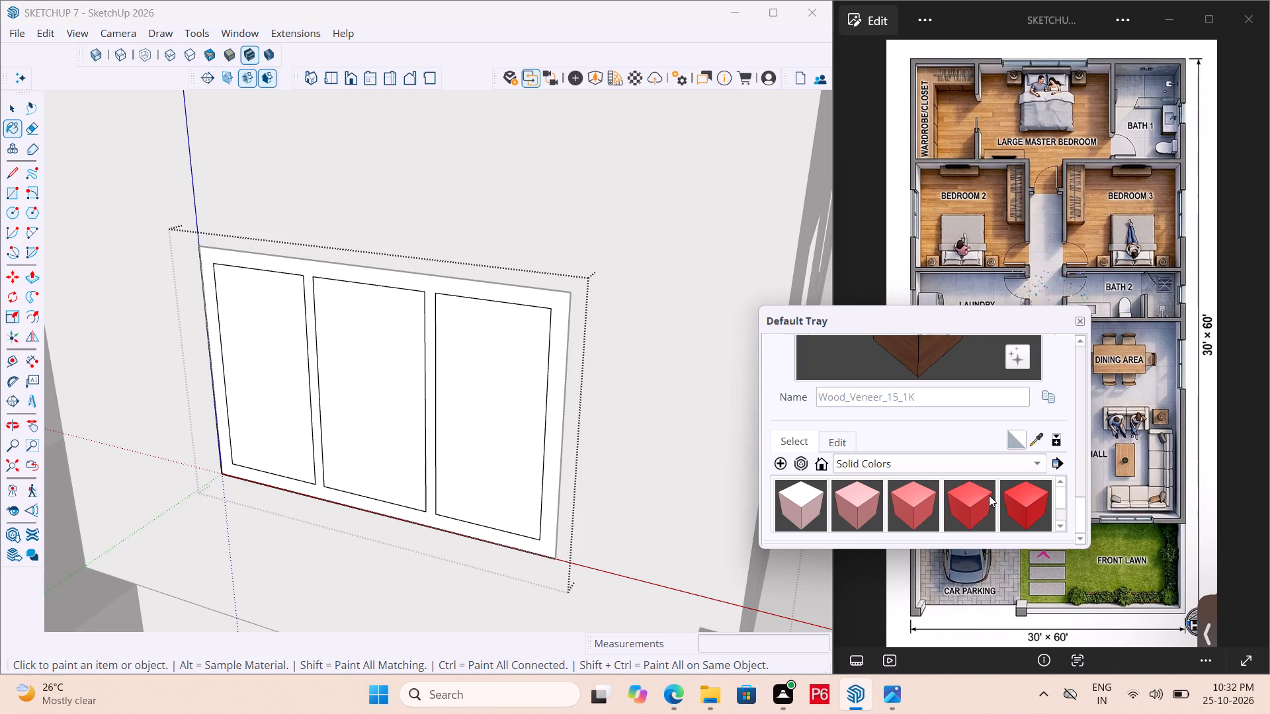
{"action": "scroll", "coordinate": [989, 495], "scroll_direction": "down", "scroll_amount": 19}
{"action": "scroll", "coordinate": [990, 495], "scroll_direction": "down", "scroll_amount": 6}
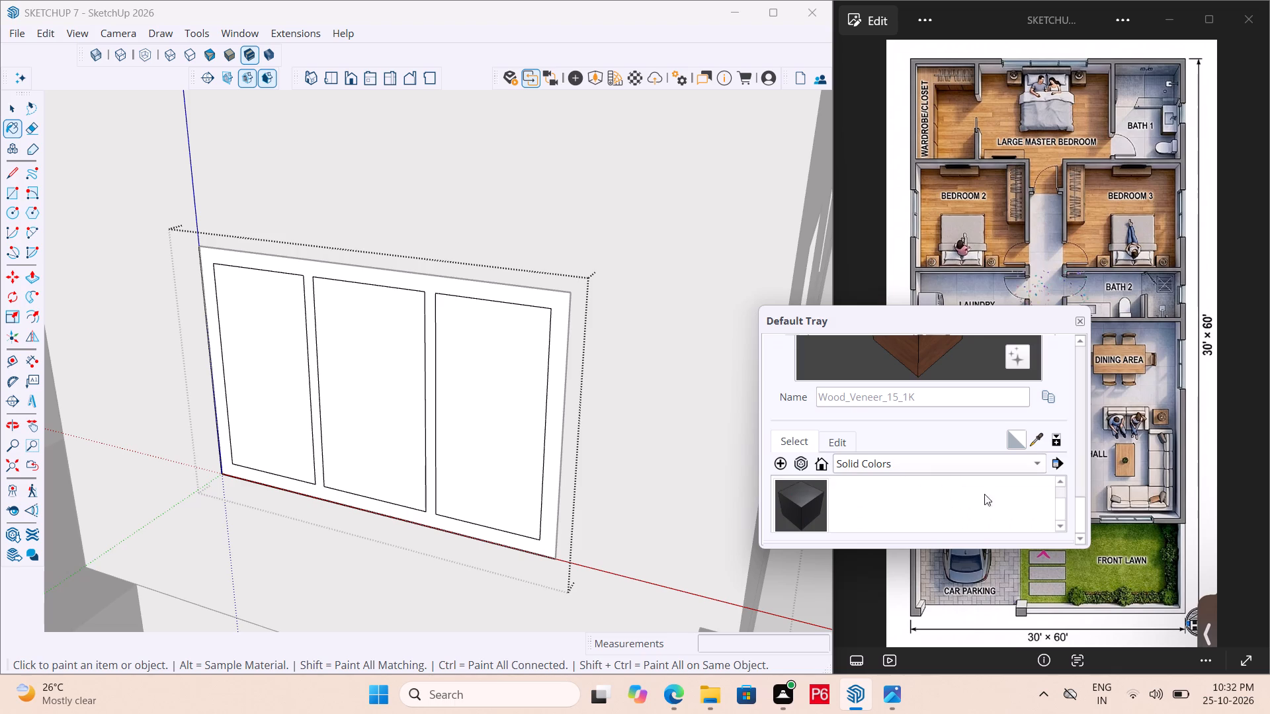
{"action": "left_click", "coordinate": [808, 511]}
{"action": "left_click", "coordinate": [566, 338]}
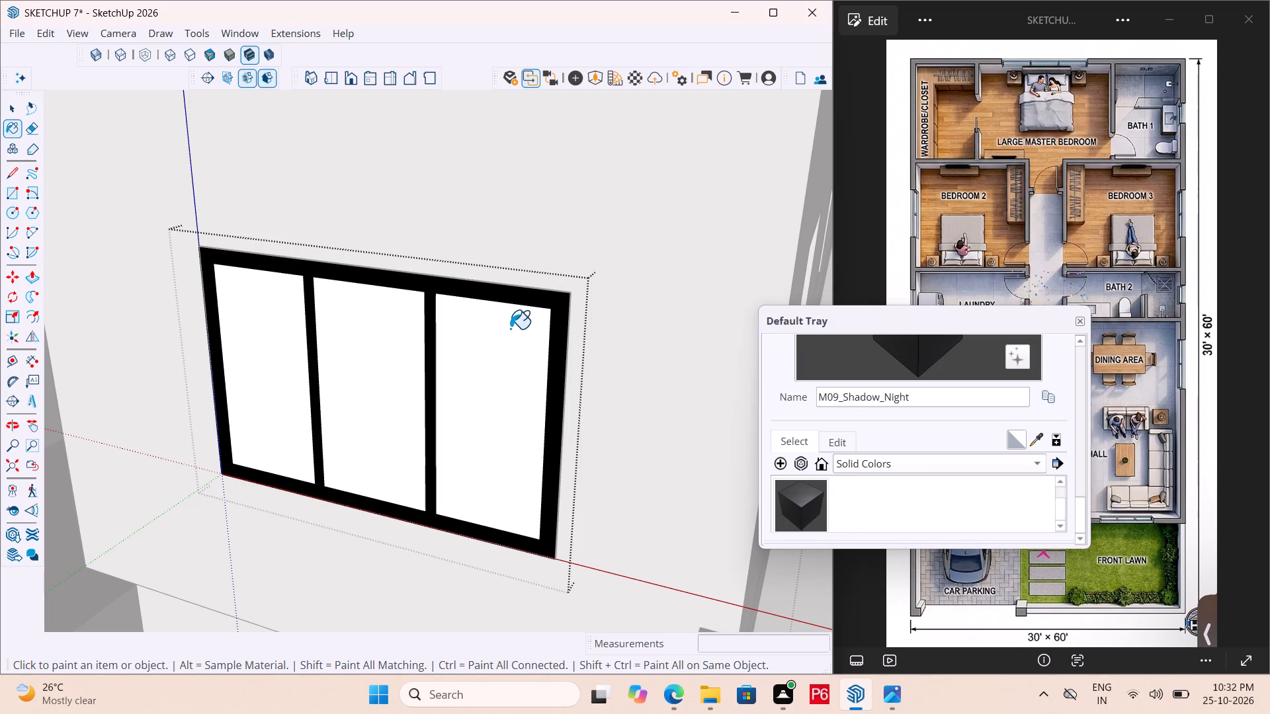
{"action": "key", "text": "ctrl+s"}
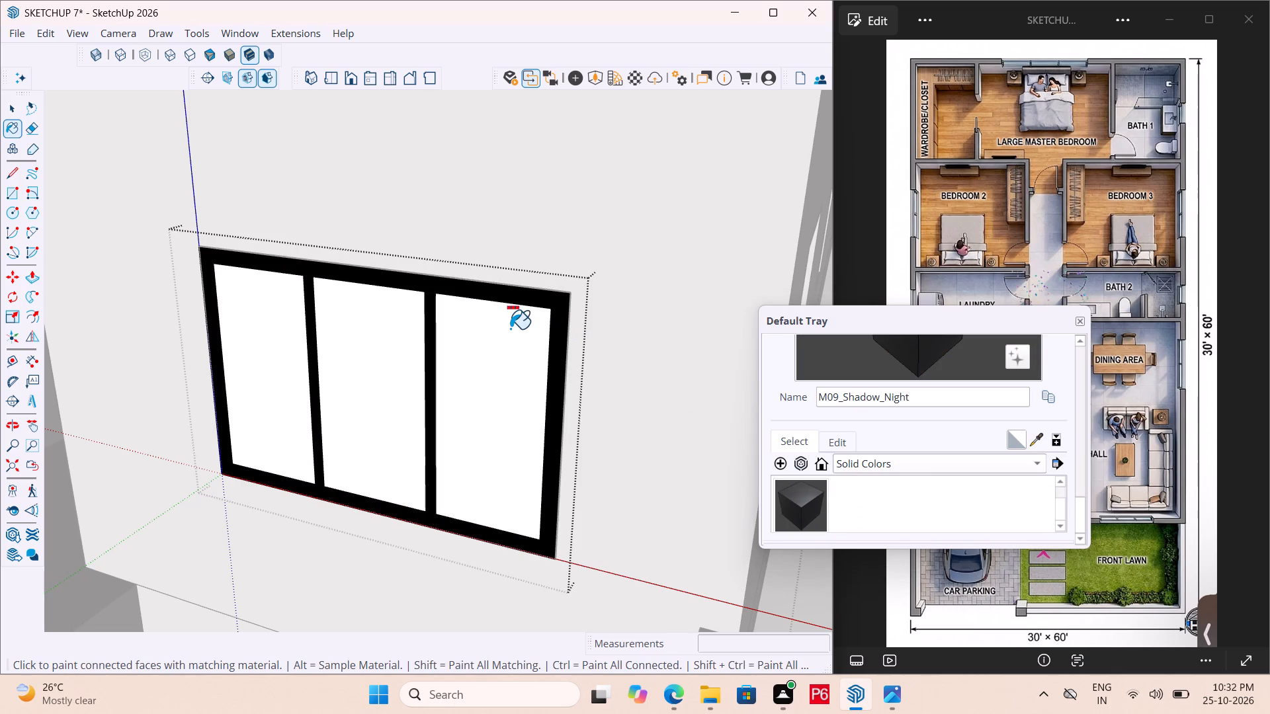
{"action": "key", "text": "ctrl+s"}
{"action": "key", "text": "ctrl+s"}
{"action": "key", "text": "ctrl+s"}
Paint all three window panes with Glass_Basic_01 from the Glass collection and save the model.
{"action": "left_click", "coordinate": [901, 466]}
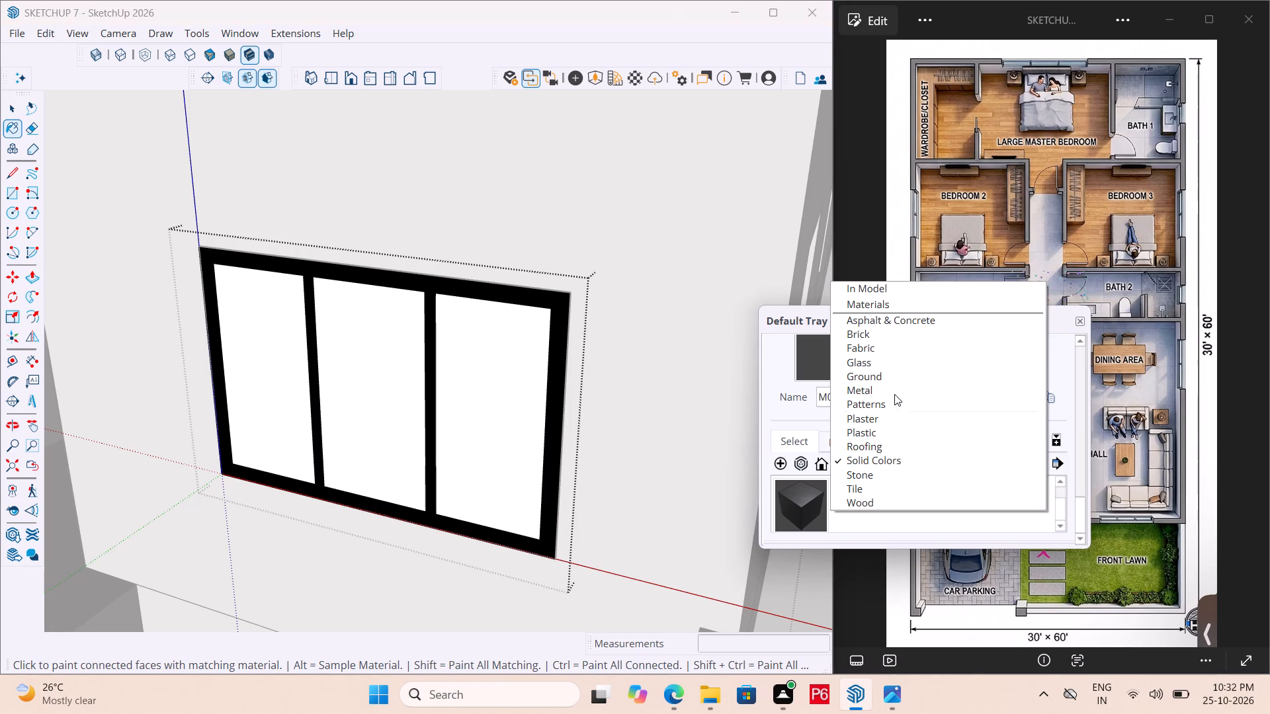
{"action": "left_click", "coordinate": [899, 366]}
{"action": "left_click", "coordinate": [808, 498]}
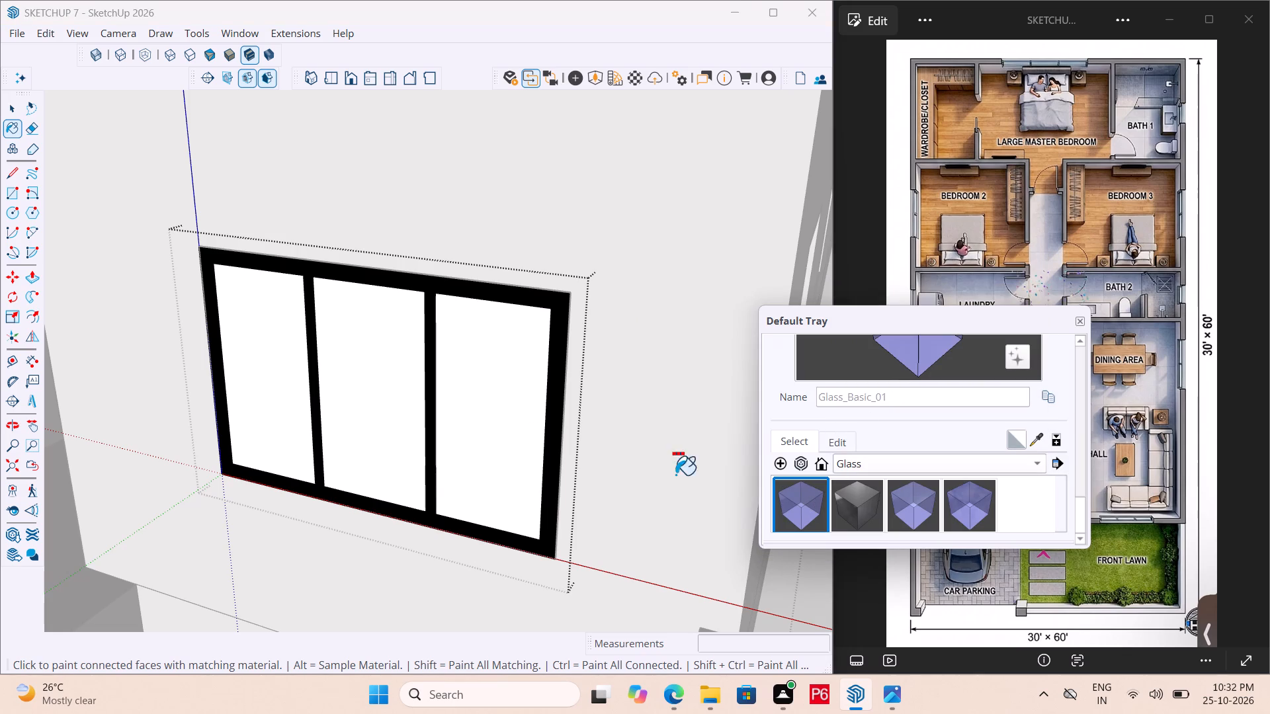
{"action": "left_click", "coordinate": [289, 380]}
{"action": "left_click_drag", "start_coordinate": [351, 380], "coordinate": [360, 381]}
{"action": "left_click", "coordinate": [464, 393]}
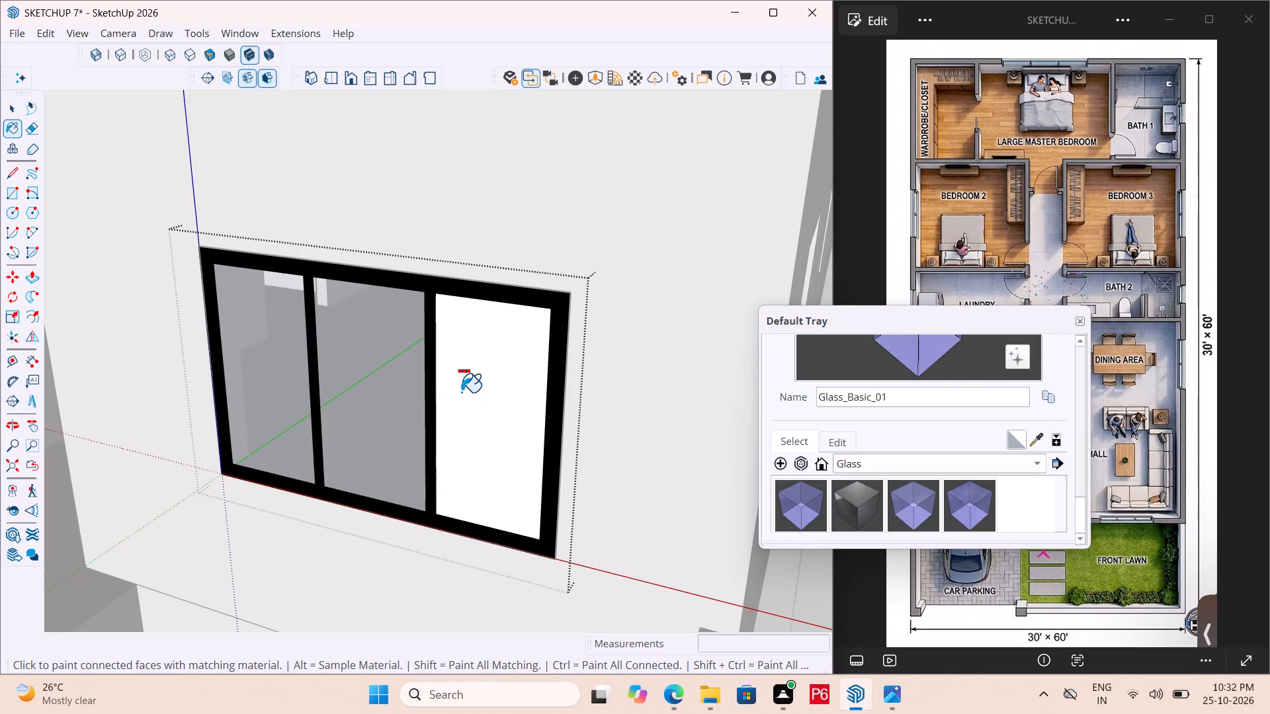
{"action": "key", "text": "ctrl+s"}
{"action": "key", "text": "ctrl+s"}
{"action": "key", "text": "ctrl+s"}
Close the Default Tray and push/pull the black frame and mullion face outward by 6".
{"action": "middle_click_drag", "start_coordinate": [472, 393], "coordinate": [675, 274]}
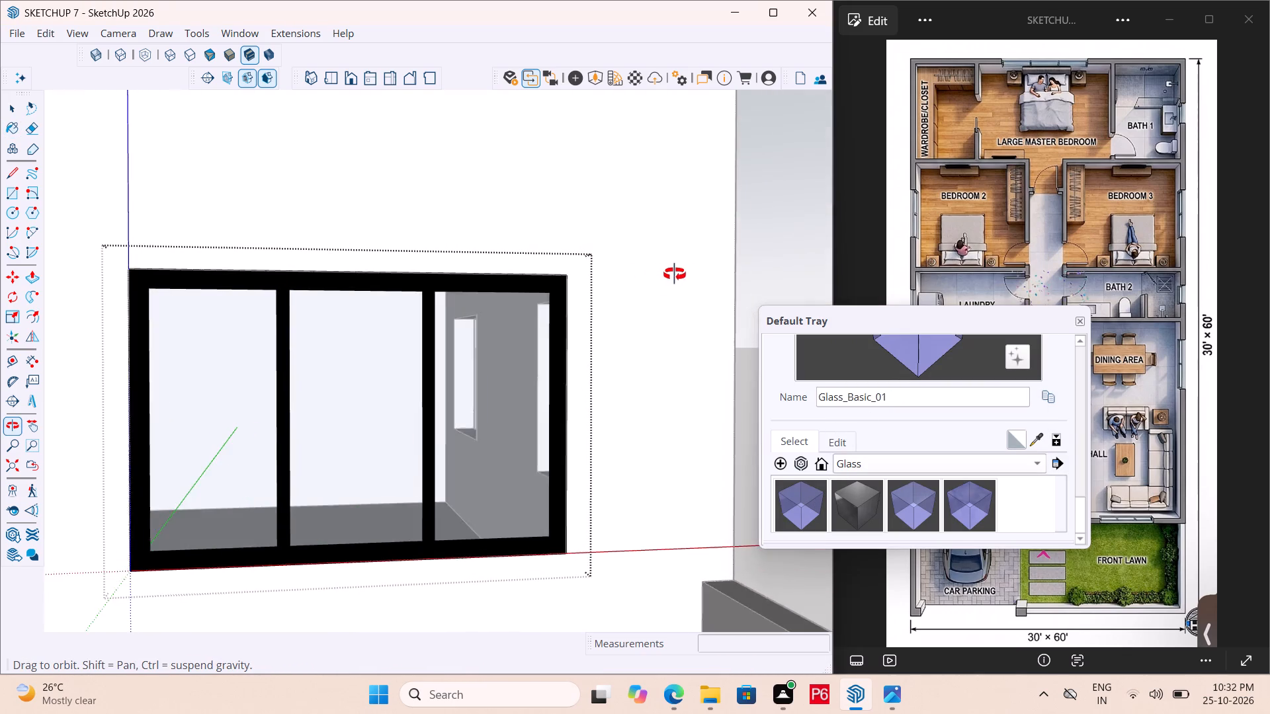
{"action": "middle_click_drag", "start_coordinate": [675, 274], "coordinate": [393, 338]}
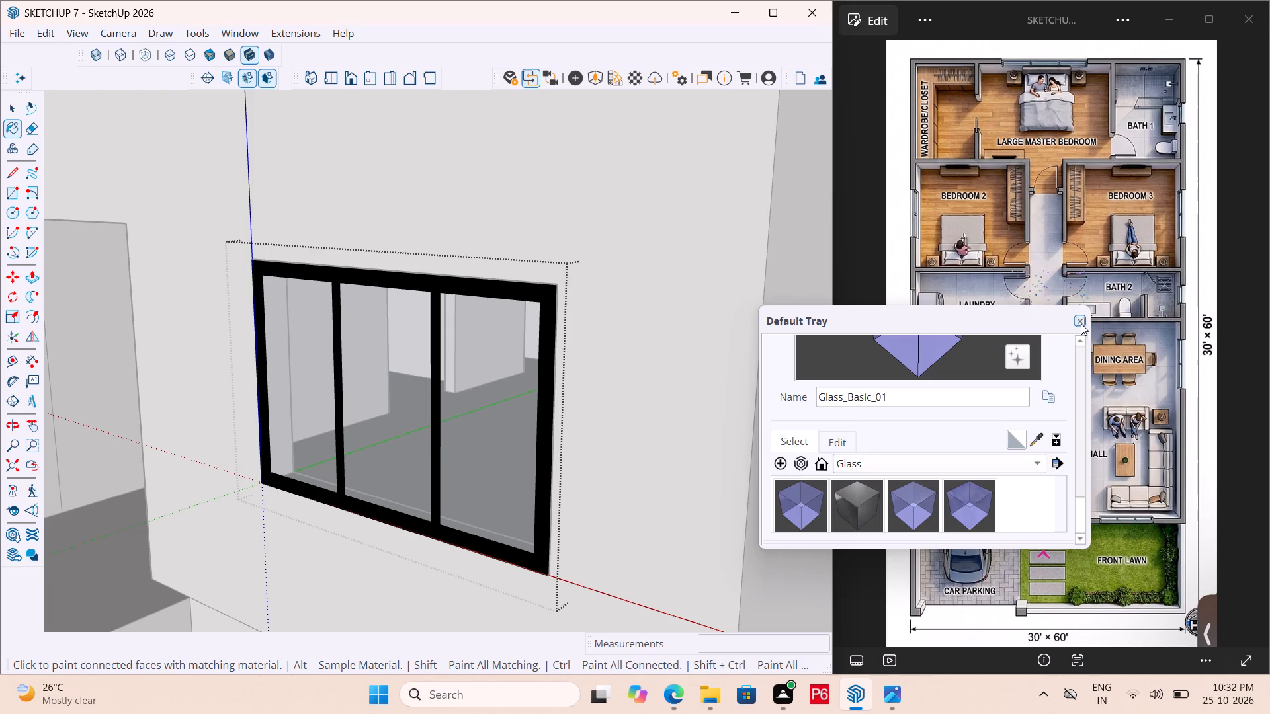
{"action": "left_click", "coordinate": [1080, 323]}
{"action": "key", "text": "p"}
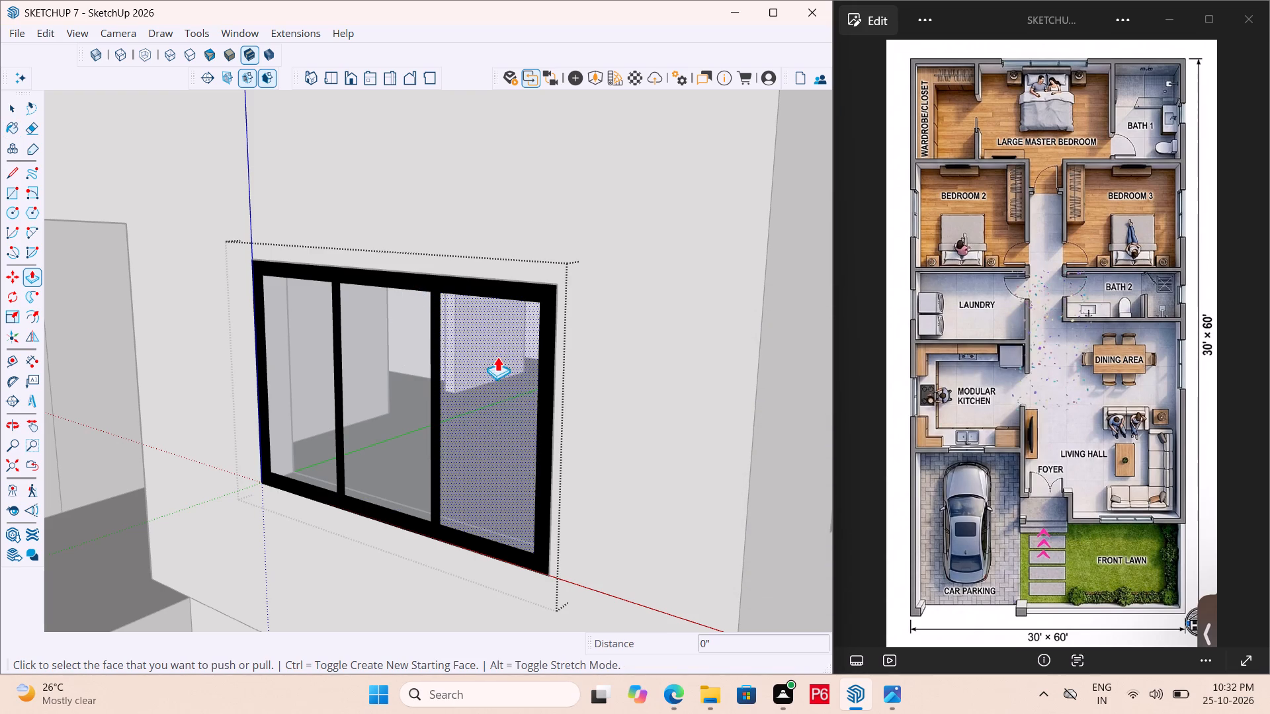
{"action": "left_click", "coordinate": [550, 407]}
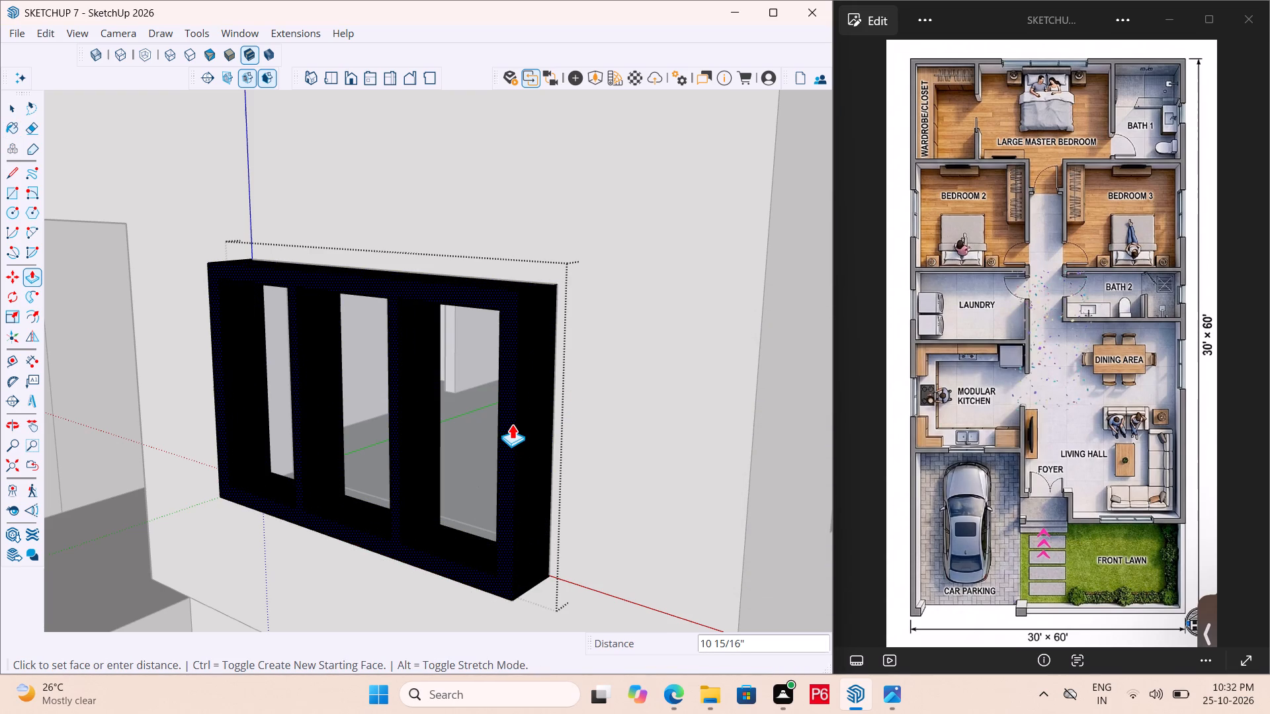
{"action": "type", "text": "6\""}
{"action": "key", "text": "Return"}
Leave the window group, move the window 6" back by its lower front corner to sit inside the wall opening, and save.
{"action": "middle_click_drag", "start_coordinate": [525, 399], "coordinate": [441, 486]}
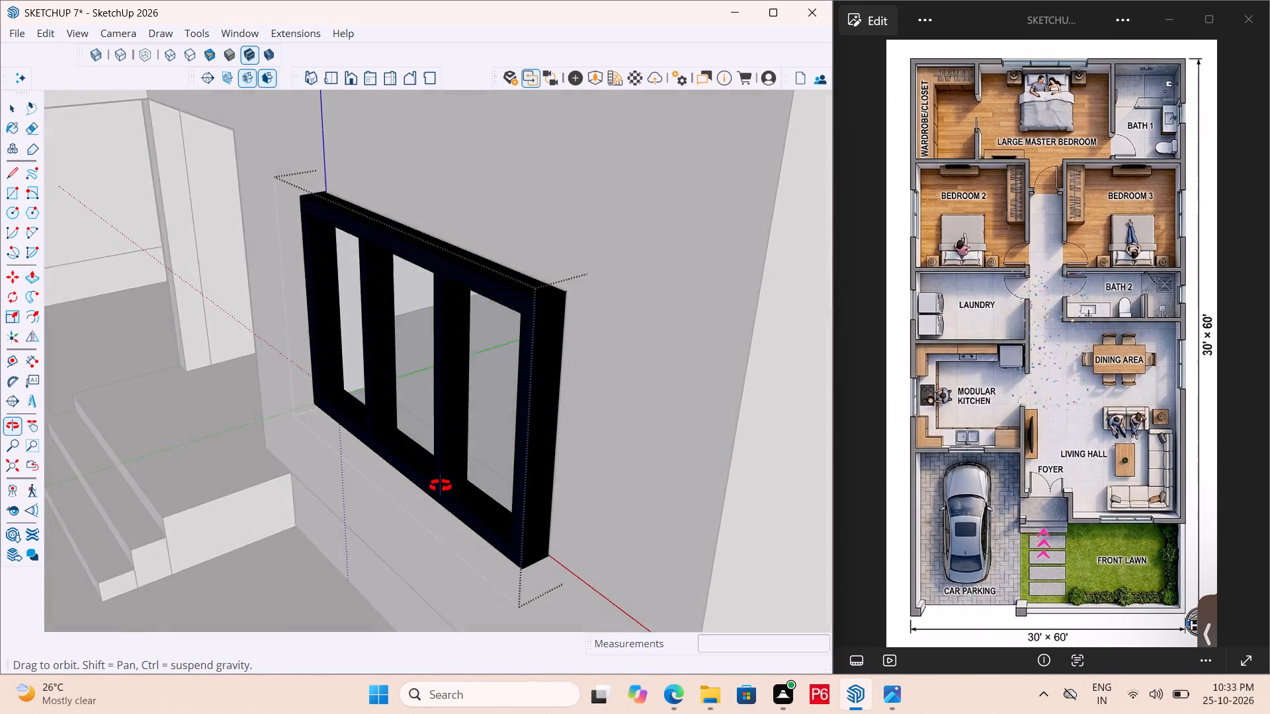
{"action": "middle_click_drag", "start_coordinate": [441, 486], "coordinate": [533, 418]}
{"action": "middle_click_drag", "start_coordinate": [534, 415], "coordinate": [538, 409]}
{"action": "key", "text": "space"}
{"action": "left_click", "coordinate": [607, 402]}
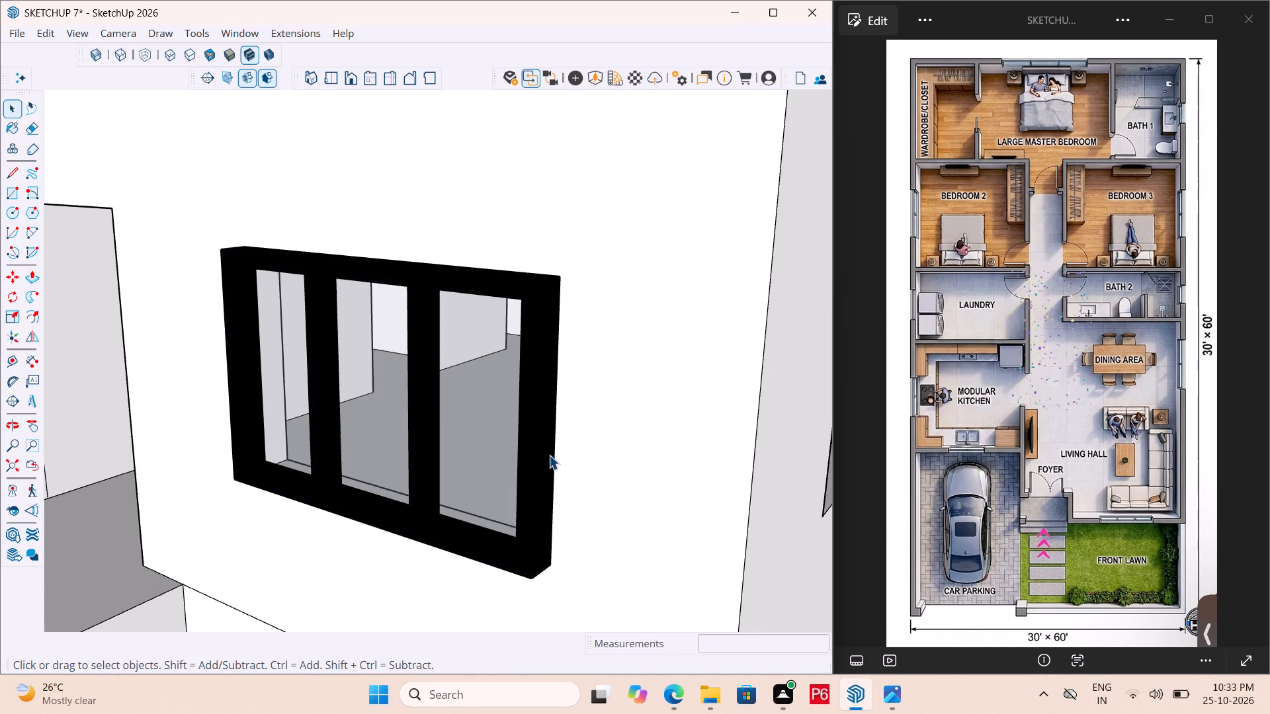
{"action": "left_click", "coordinate": [549, 455]}
{"action": "key", "text": "m"}
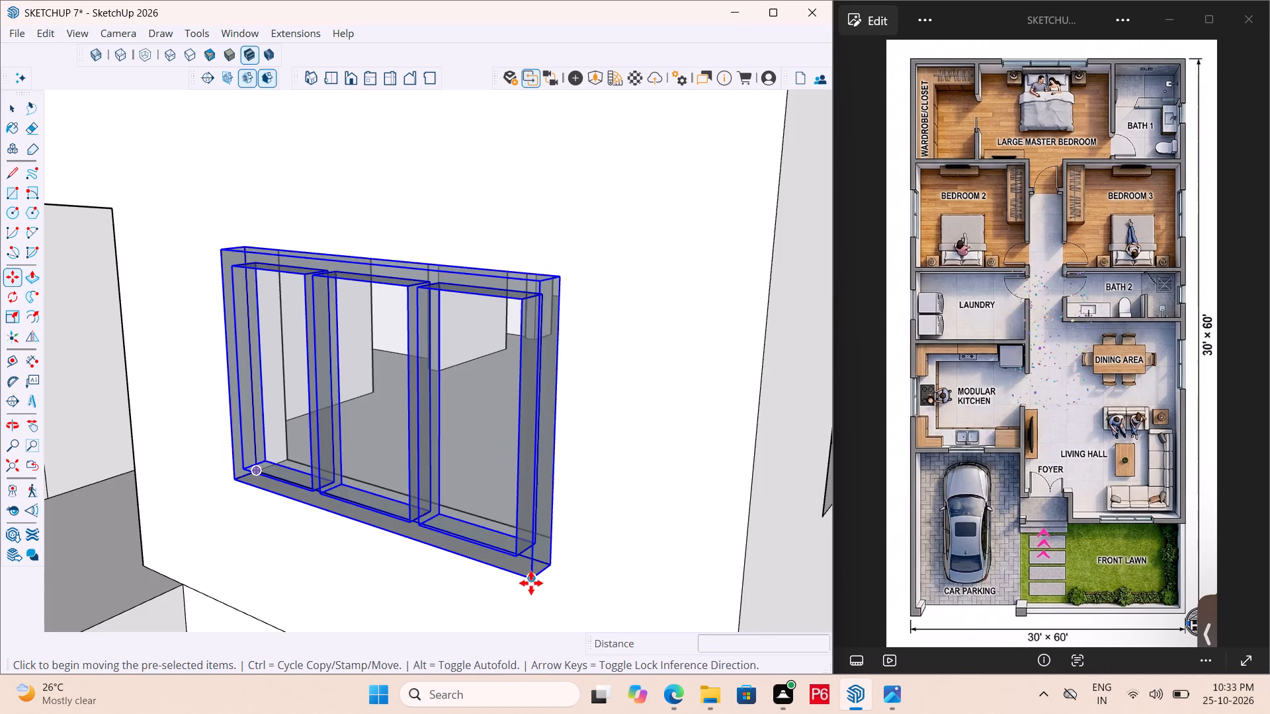
{"action": "left_click", "coordinate": [531, 583]}
{"action": "left_click", "coordinate": [548, 562]}
{"action": "key", "text": "ctrl+s"}
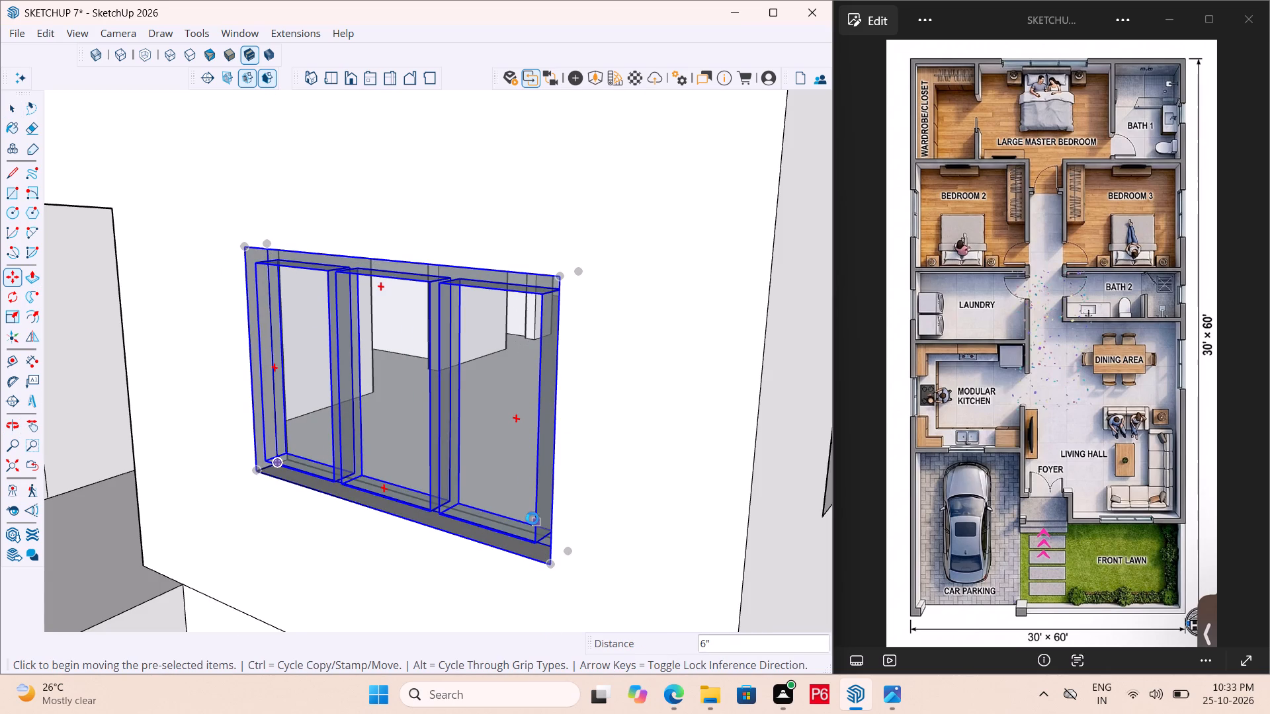
{"action": "key", "text": "ctrl+s"}
{"action": "key", "text": "ctrl+s"}
Examine the installed front window against the porch and the side wall of the house.
{"action": "scroll", "coordinate": [345, 479], "scroll_direction": "down", "scroll_amount": 5}
{"action": "key", "text": "space"}
{"action": "scroll", "coordinate": [420, 391], "scroll_direction": "down", "scroll_amount": 1}
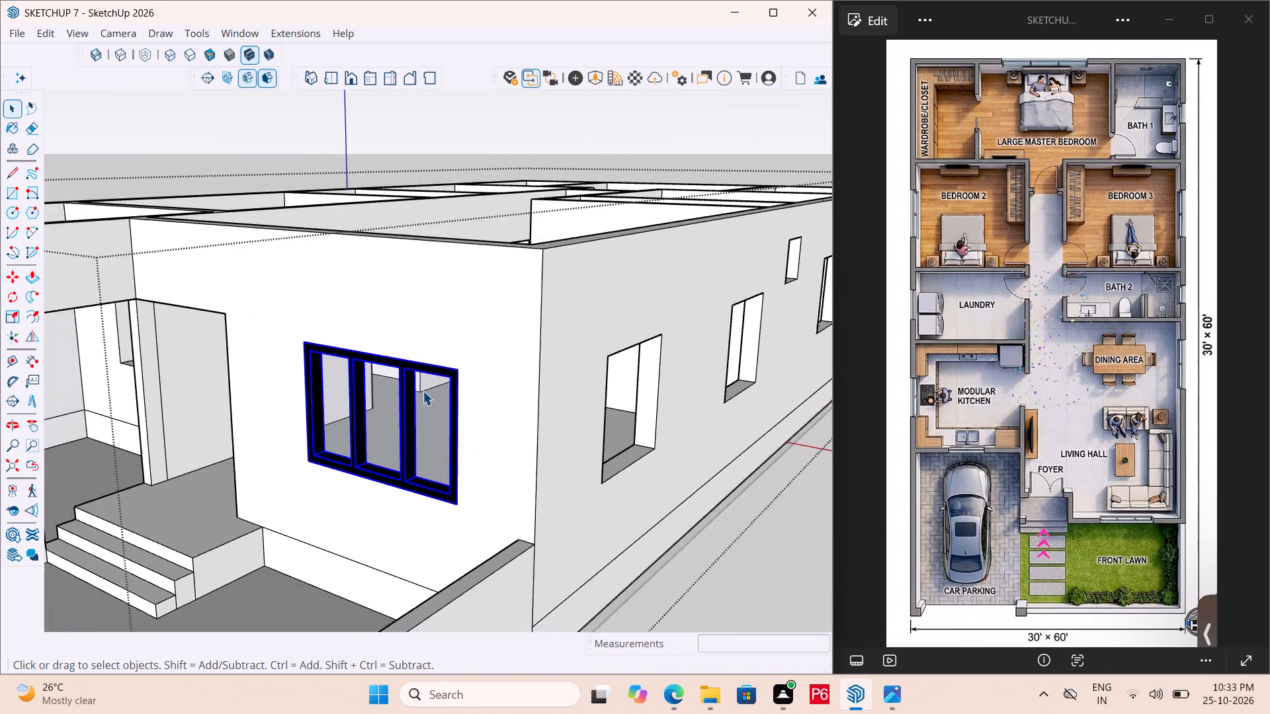
{"action": "scroll", "coordinate": [423, 391], "scroll_direction": "down", "scroll_amount": 2}
{"action": "middle_click_drag", "start_coordinate": [423, 391], "coordinate": [566, 425]}
{"action": "scroll", "coordinate": [727, 436], "scroll_direction": "down", "scroll_amount": 4}
{"action": "middle_click_drag", "start_coordinate": [355, 432], "coordinate": [245, 436]}
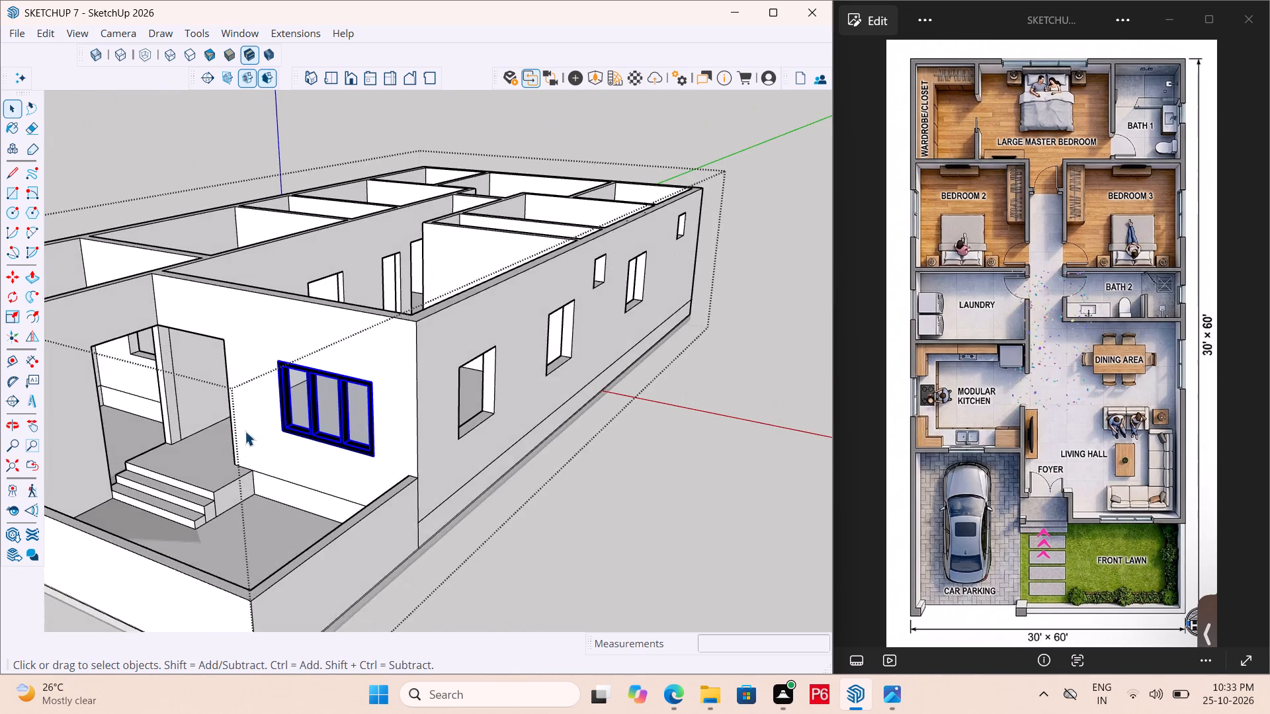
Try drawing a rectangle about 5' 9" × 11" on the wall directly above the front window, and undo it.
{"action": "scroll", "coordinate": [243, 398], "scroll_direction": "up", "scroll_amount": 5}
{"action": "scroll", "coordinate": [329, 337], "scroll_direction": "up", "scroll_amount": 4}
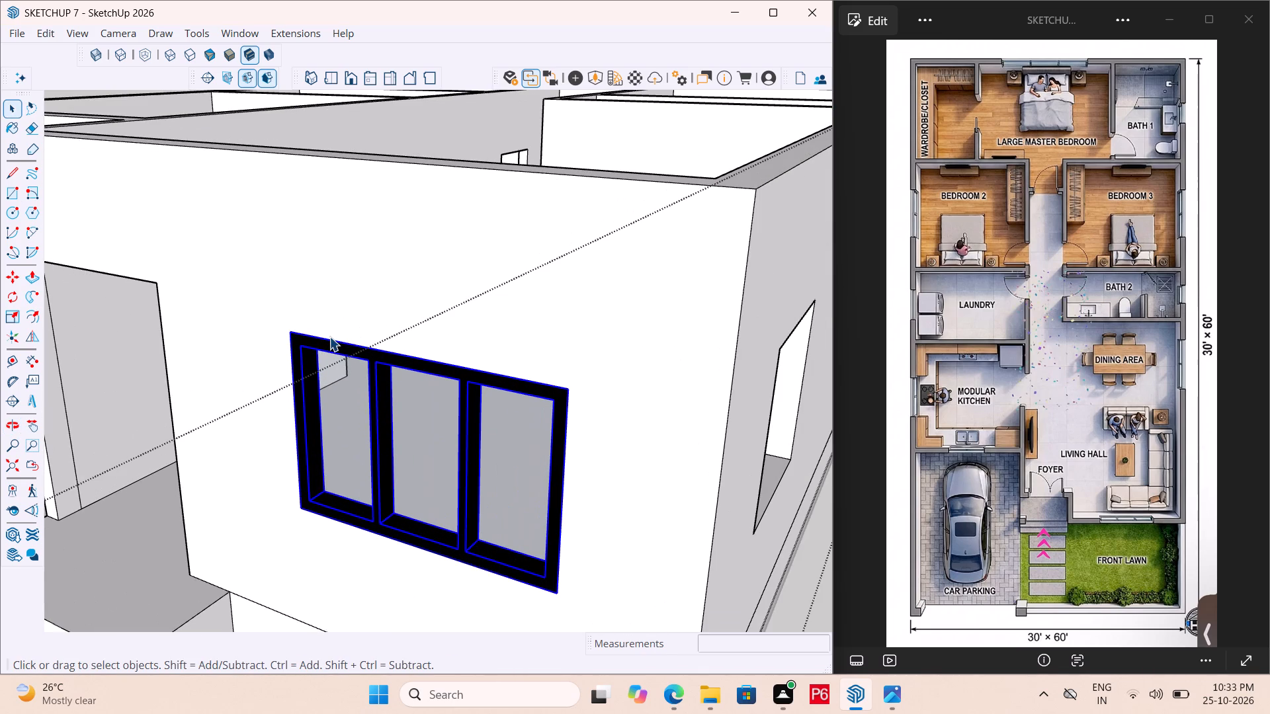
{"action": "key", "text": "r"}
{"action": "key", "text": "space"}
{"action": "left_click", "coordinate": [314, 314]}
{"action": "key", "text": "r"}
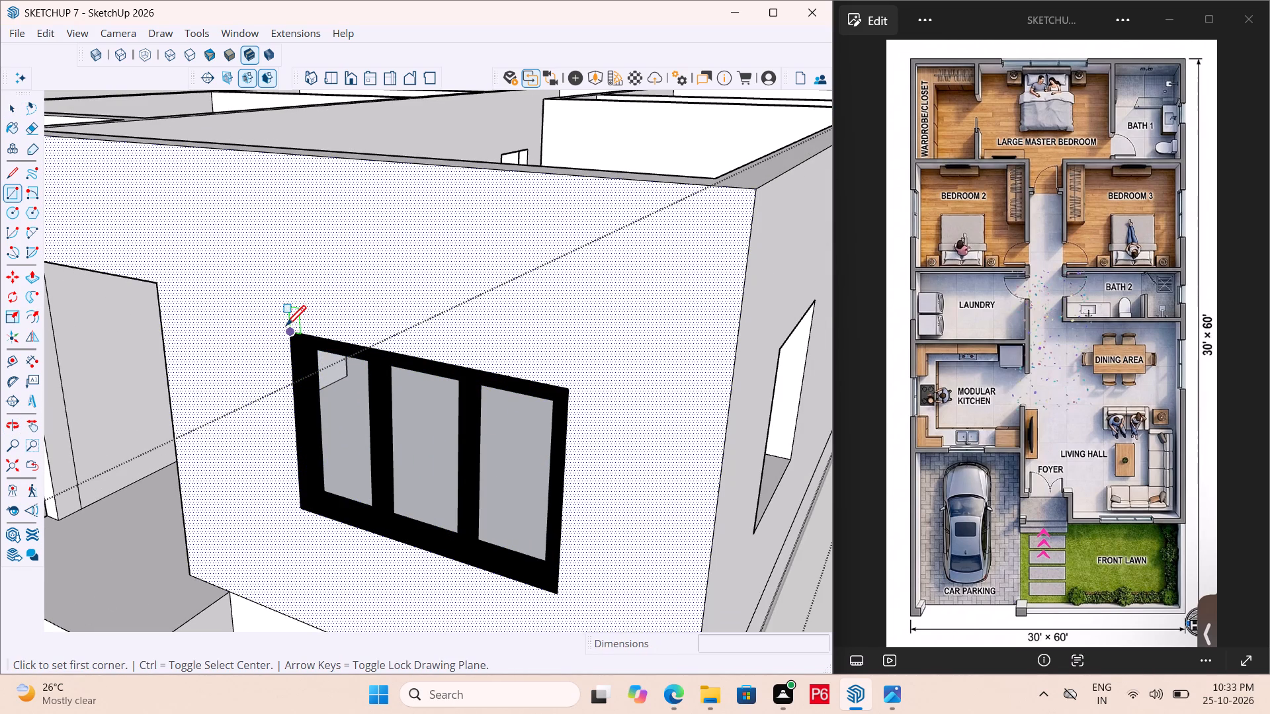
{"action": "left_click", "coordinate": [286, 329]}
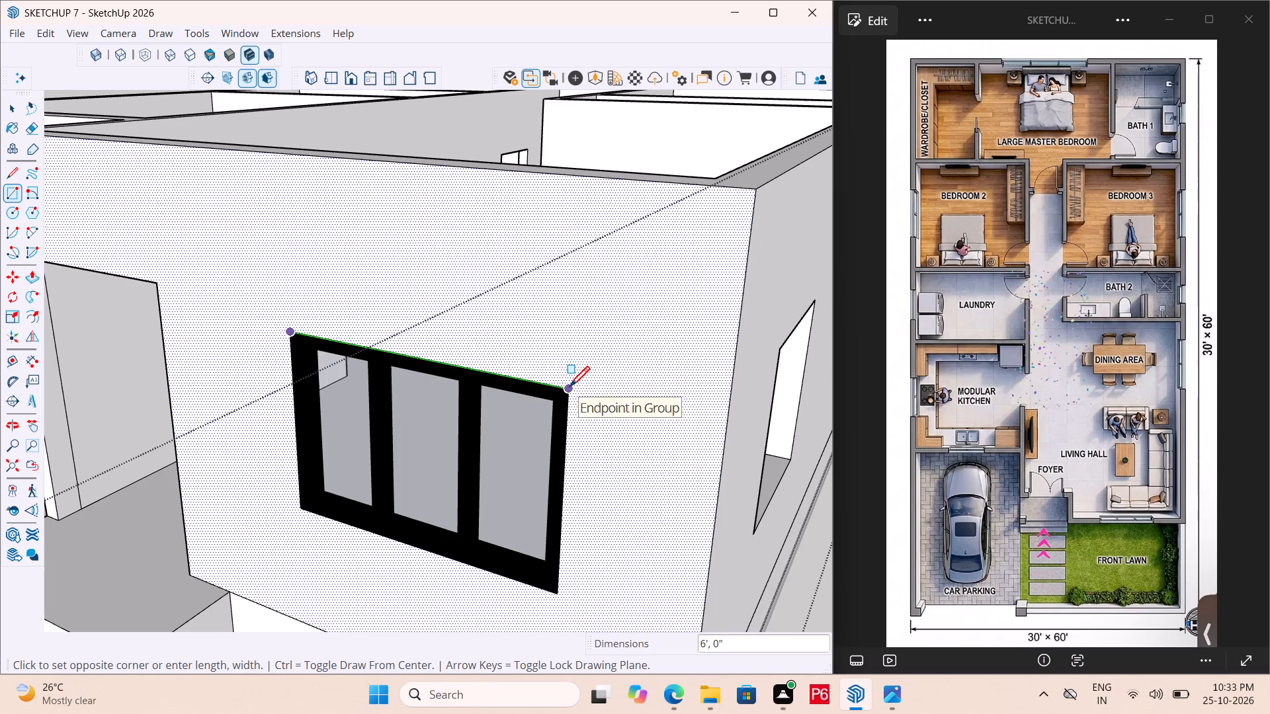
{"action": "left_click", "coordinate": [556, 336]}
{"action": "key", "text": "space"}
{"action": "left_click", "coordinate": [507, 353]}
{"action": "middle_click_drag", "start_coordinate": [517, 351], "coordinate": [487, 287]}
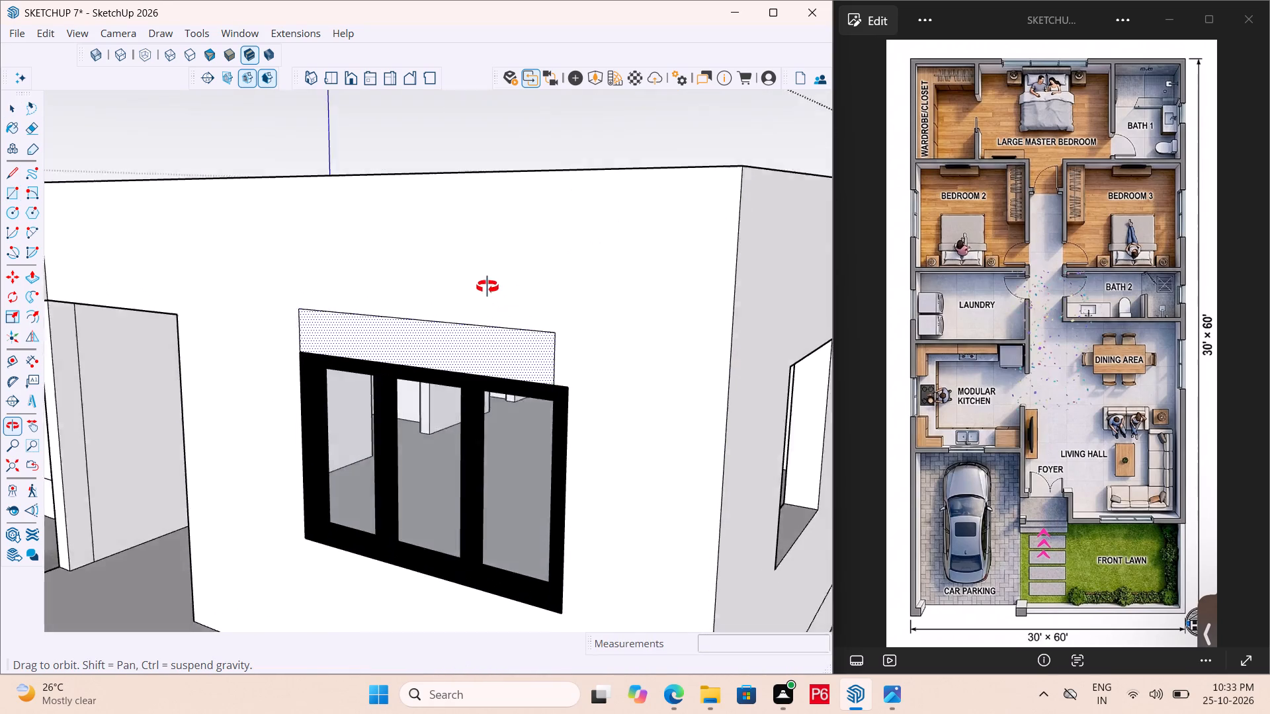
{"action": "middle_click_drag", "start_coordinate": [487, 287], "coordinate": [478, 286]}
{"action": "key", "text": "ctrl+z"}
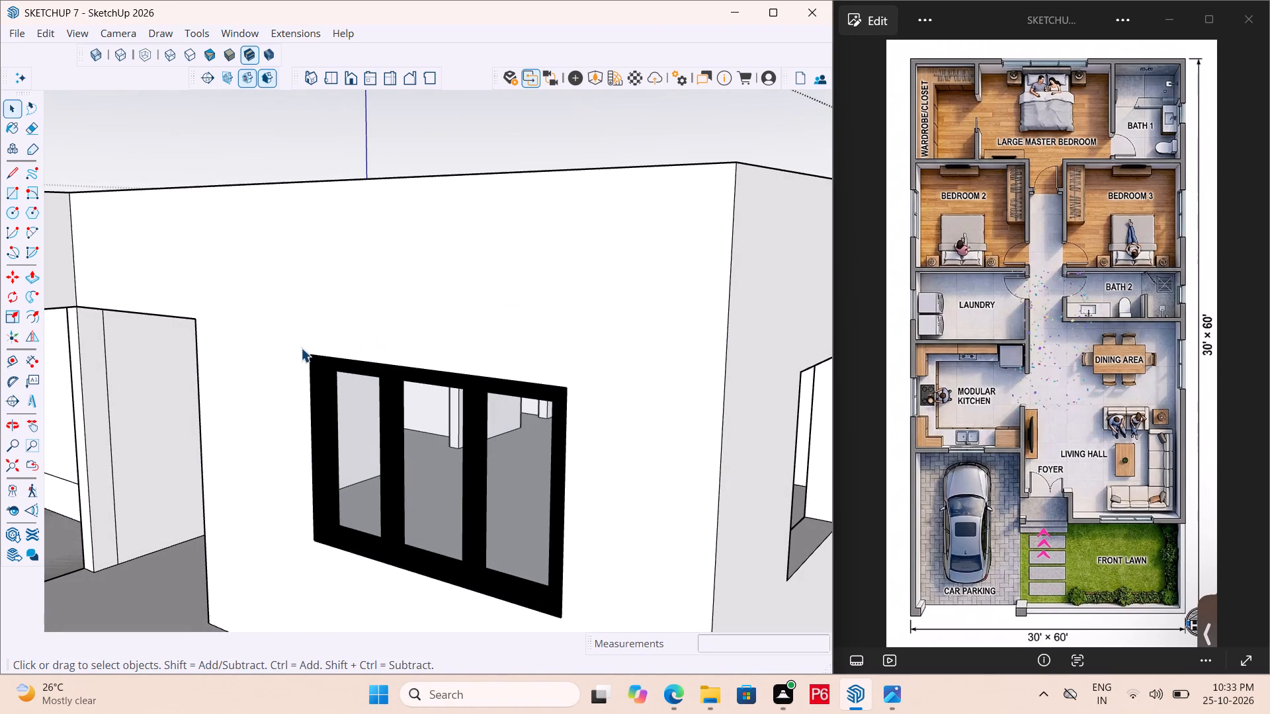
Draw a rectangle about 5' 4" × 7 1/2" on the wall from the window's top corner and make it a group.
{"action": "key", "text": "r"}
{"action": "left_click", "coordinate": [309, 353]}
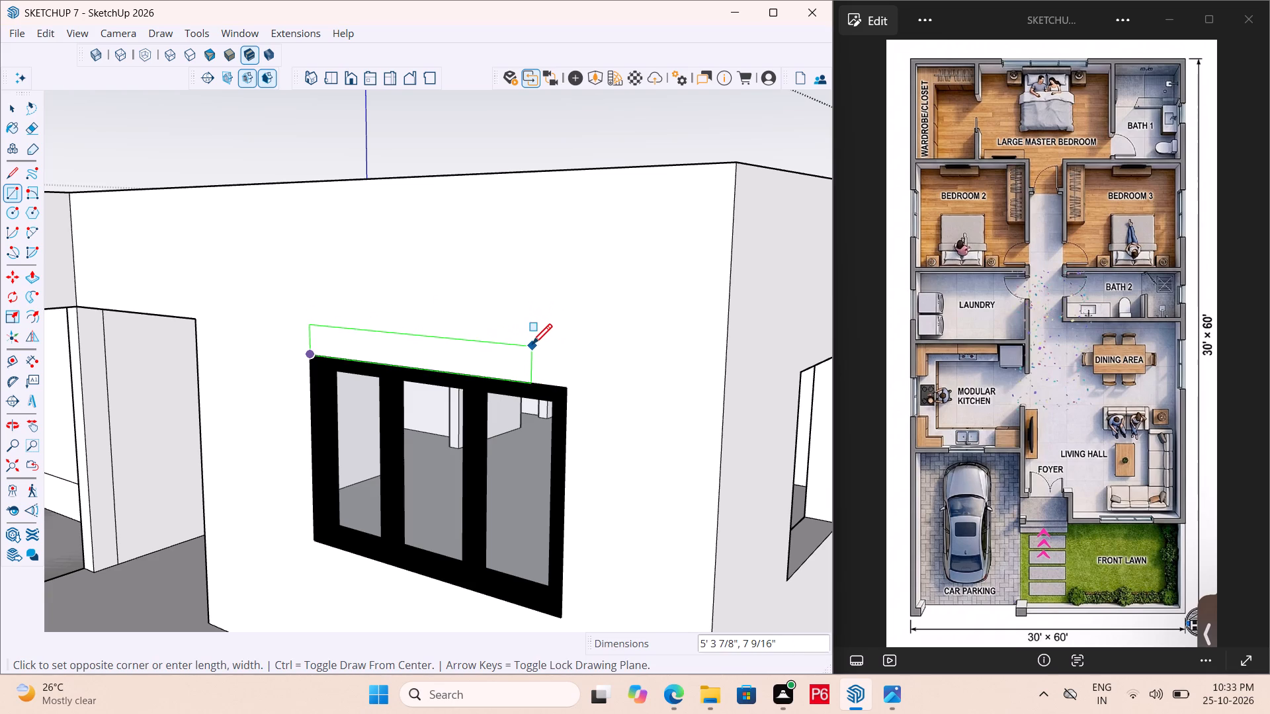
{"action": "left_click", "coordinate": [532, 346]}
{"action": "key", "text": "space"}
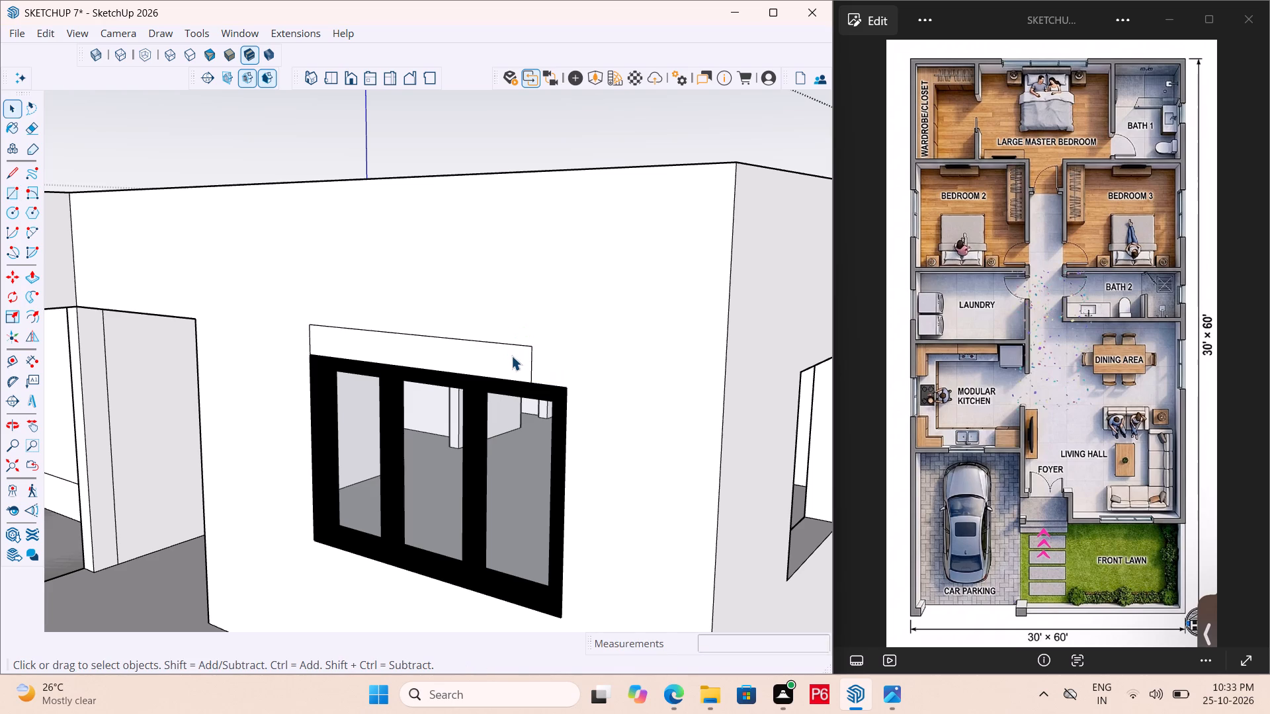
{"action": "double_click", "coordinate": [511, 356]}
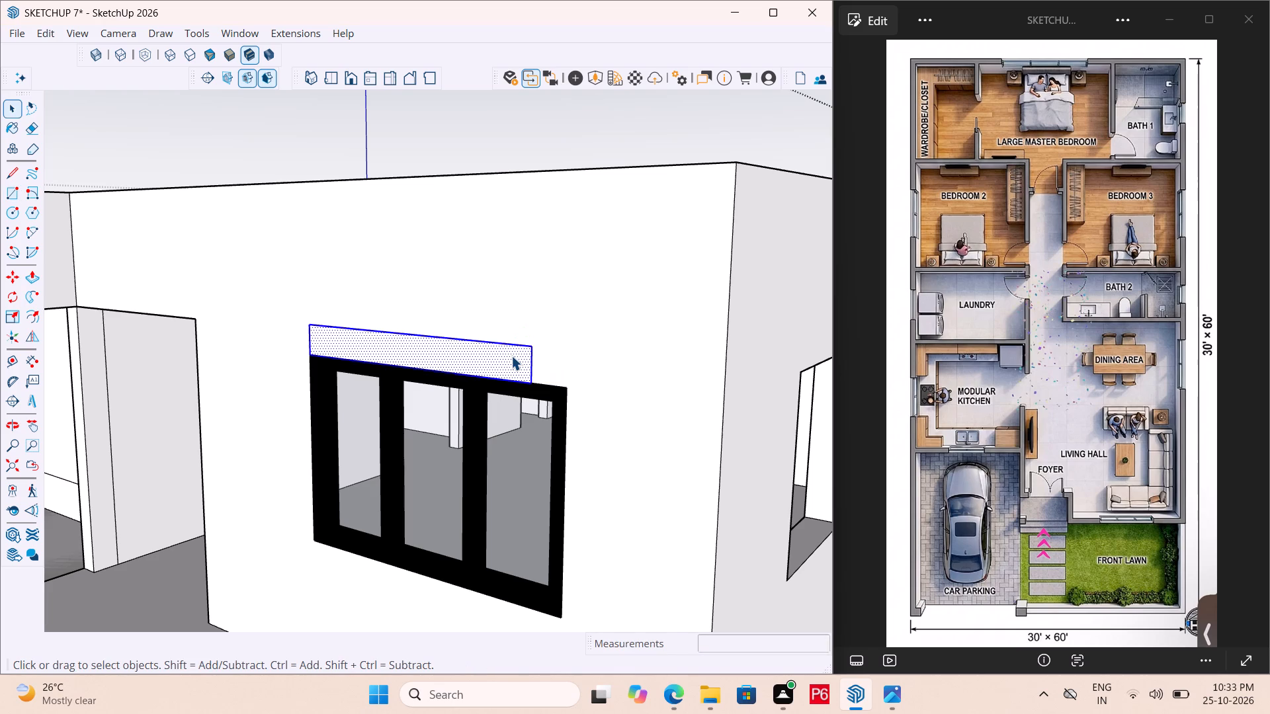
{"action": "right_click", "coordinate": [511, 356]}
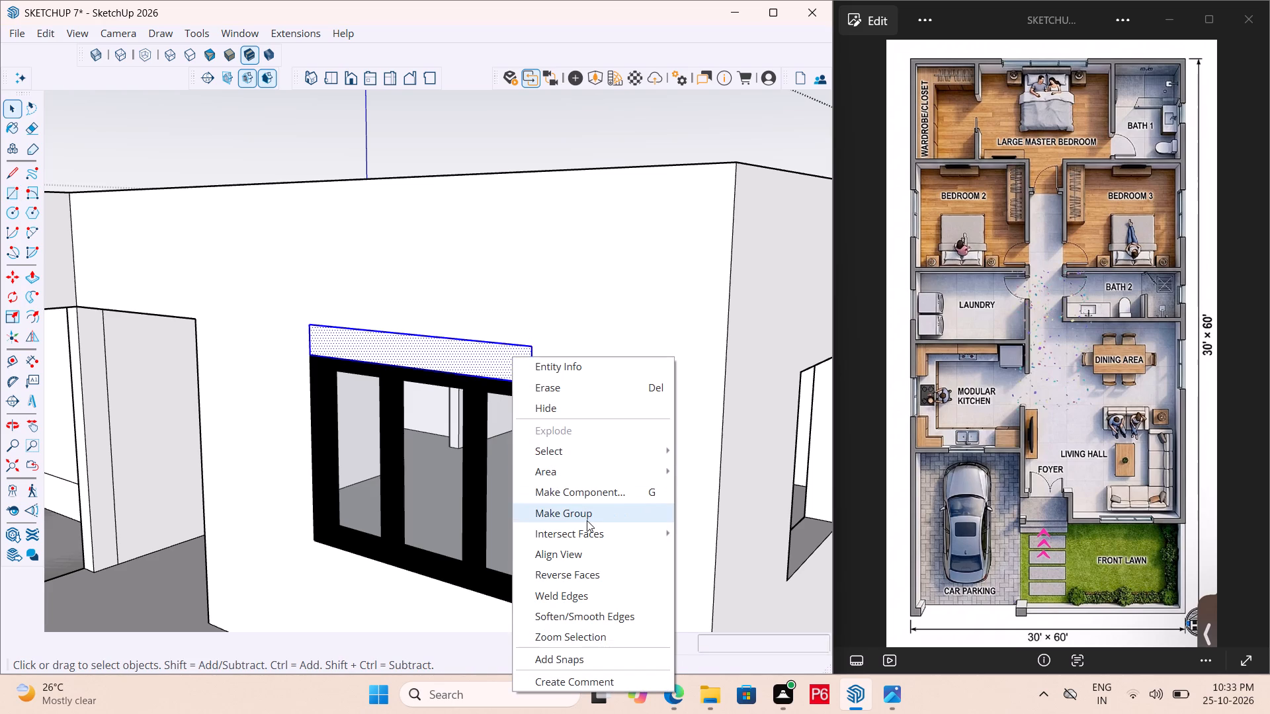
{"action": "left_click", "coordinate": [587, 520]}
Open the new rectangle group and push/pull its face 6" out from the wall to form a projecting band.
{"action": "double_click", "coordinate": [519, 358]}
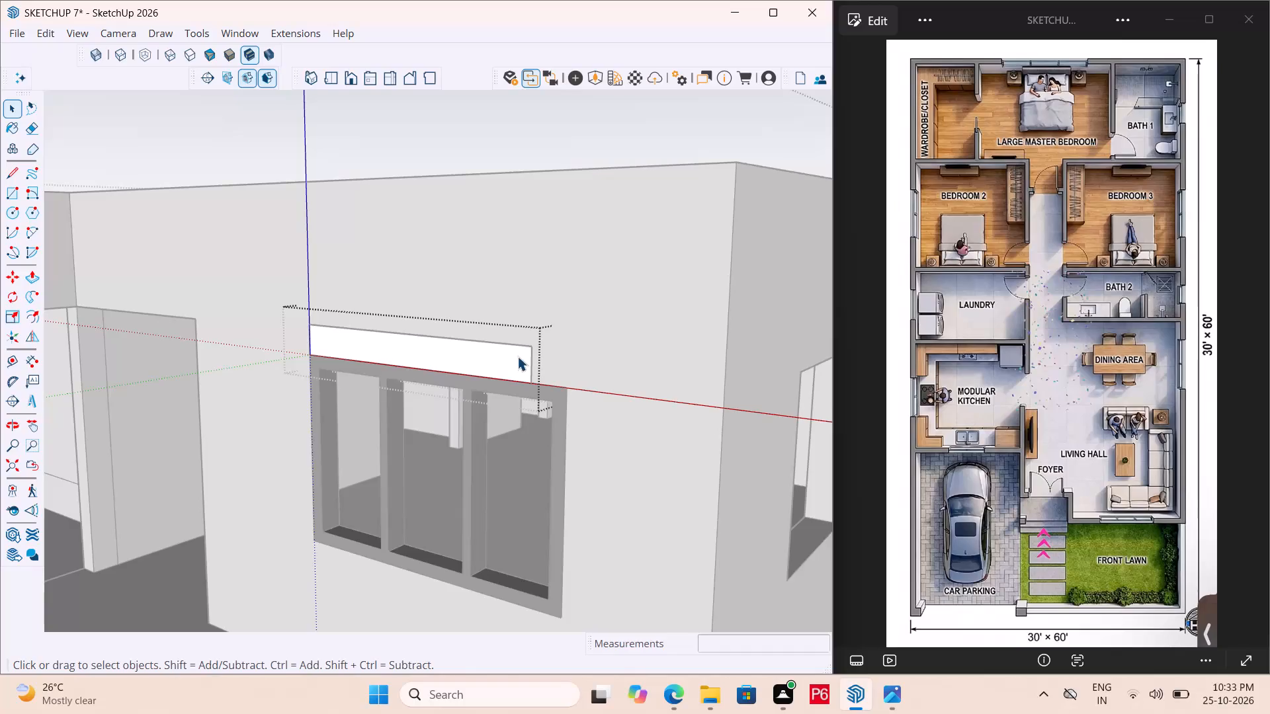
{"action": "key", "text": "p"}
{"action": "left_click", "coordinate": [517, 356]}
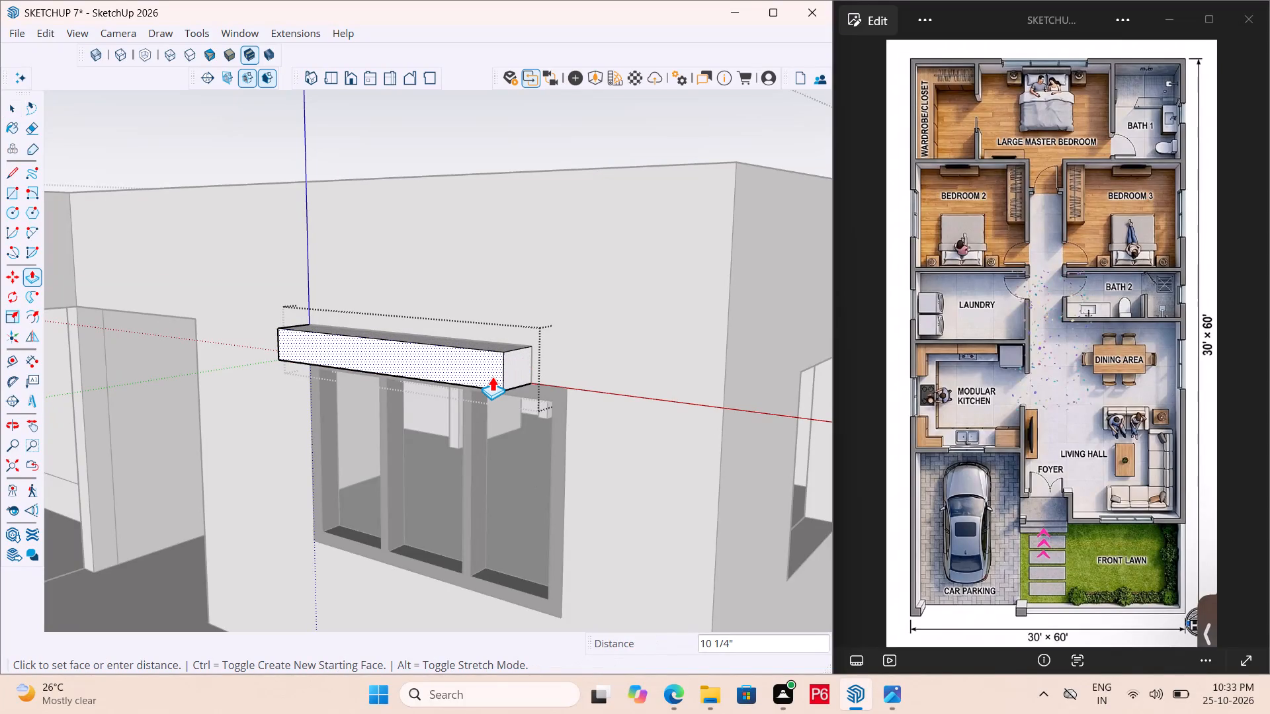
{"action": "type", "text": "6\""}
{"action": "key", "text": "Return"}
Extend the band's end nearest the house corner about 8" to align with the window frame's outer edge, and save.
{"action": "scroll", "coordinate": [571, 366], "scroll_direction": "up", "scroll_amount": 4}
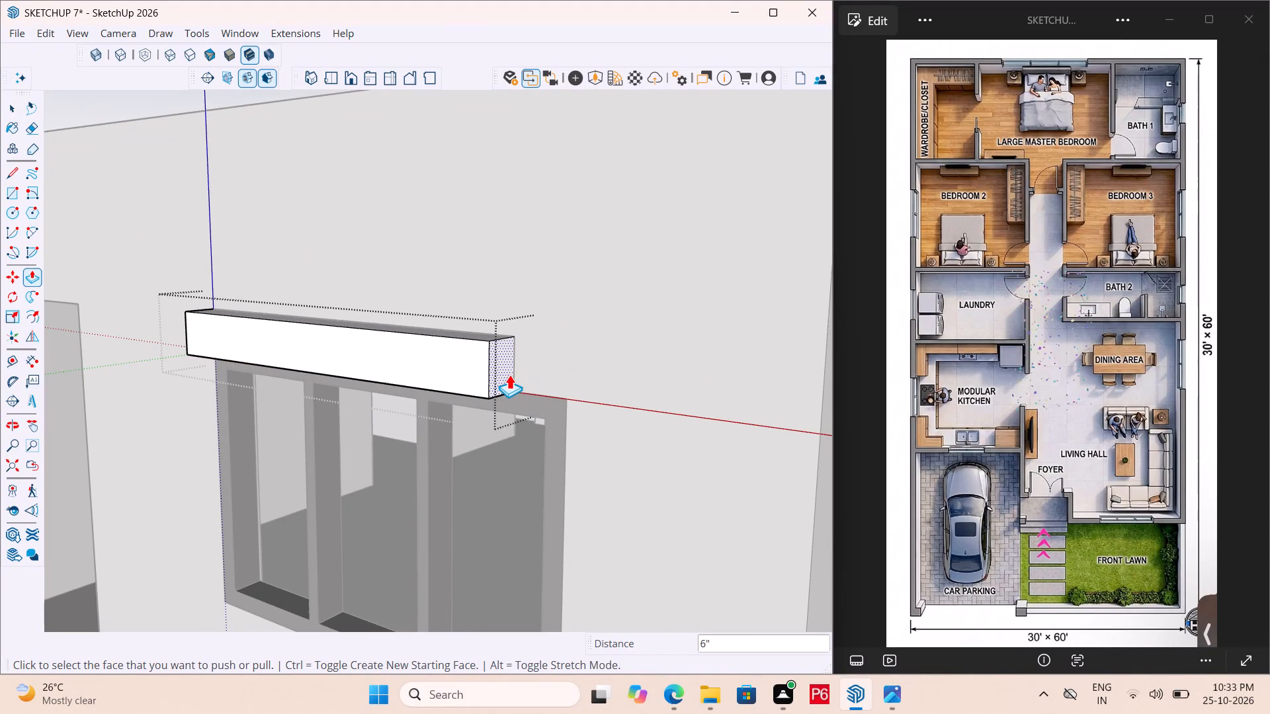
{"action": "left_click", "coordinate": [509, 374]}
{"action": "left_click", "coordinate": [564, 473]}
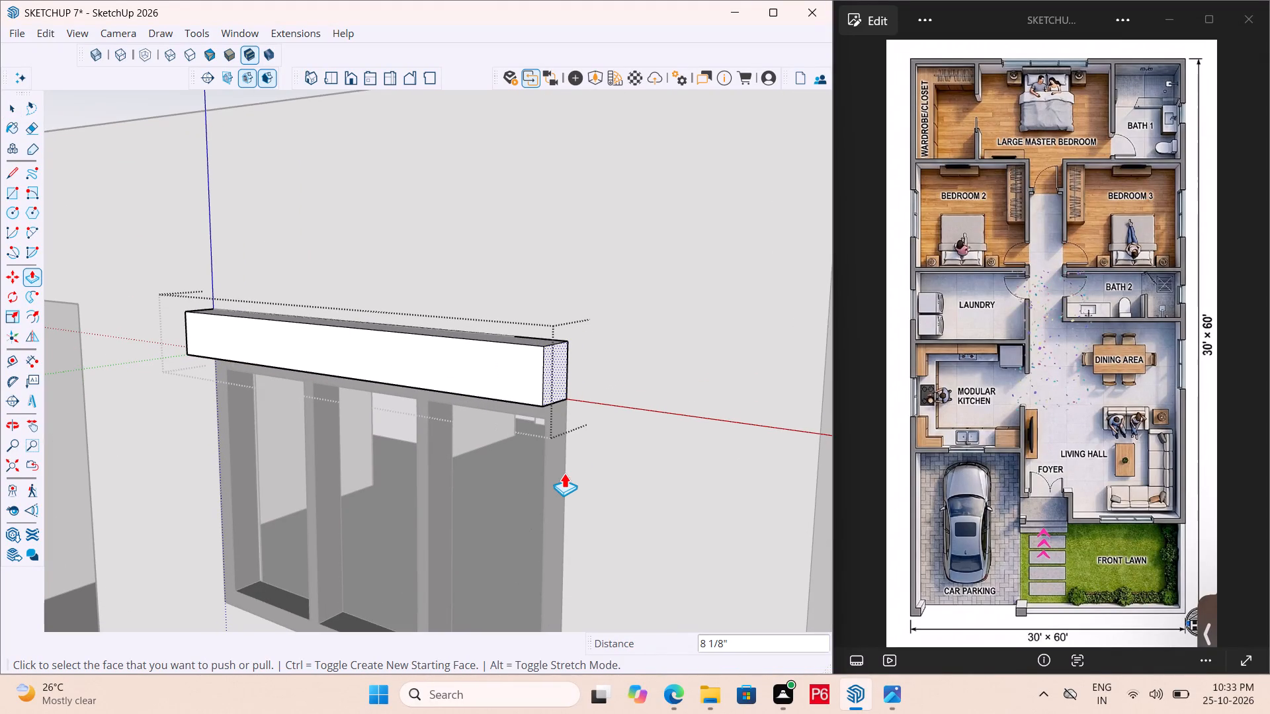
{"action": "key", "text": "ctrl+s"}
{"action": "key", "text": "ctrl+s"}
{"action": "key", "text": "ctrl+s"}
{"action": "key", "text": "ctrl+s"}
Leave the band's group and examine the finished window and the front entrance walls from outside.
{"action": "scroll", "coordinate": [408, 432], "scroll_direction": "down", "scroll_amount": 7}
{"action": "middle_click", "coordinate": [350, 426]}
{"action": "scroll", "coordinate": [375, 413], "scroll_direction": "down", "scroll_amount": 5}
{"action": "middle_click_drag", "start_coordinate": [364, 428], "coordinate": [683, 457]}
{"action": "key", "text": "space"}
{"action": "left_click", "coordinate": [703, 440]}
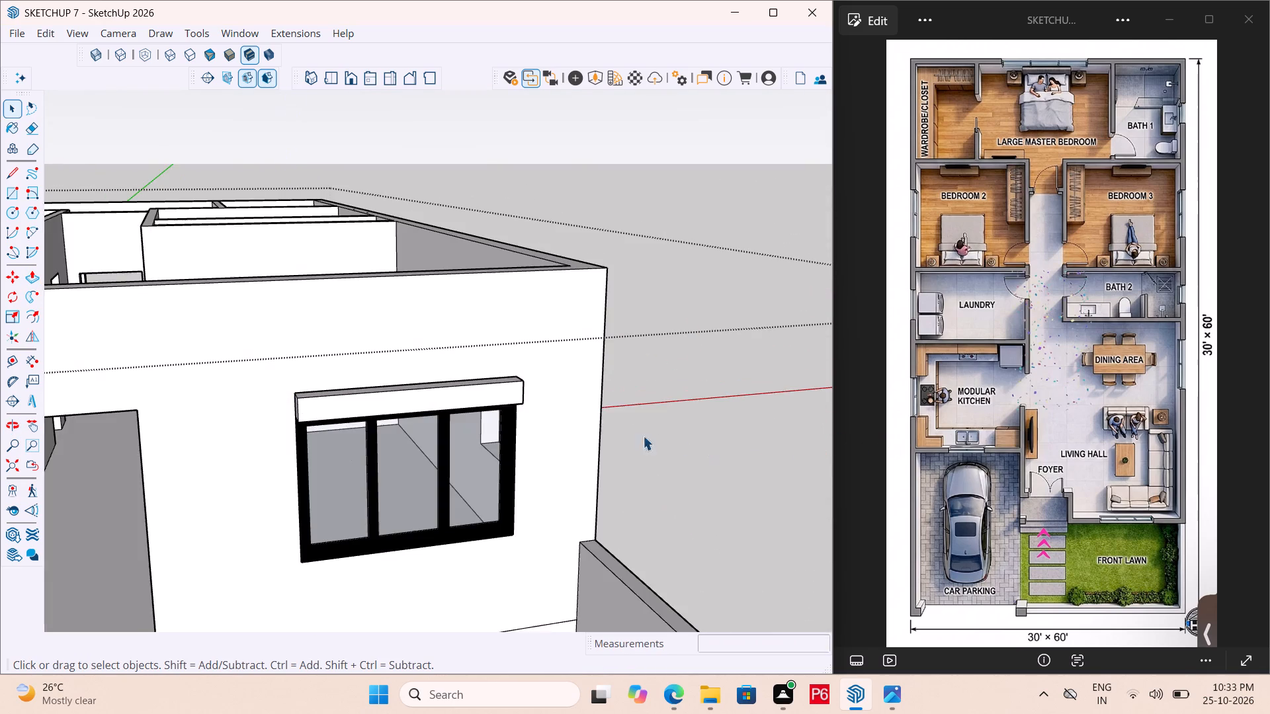
{"action": "middle_click_drag", "start_coordinate": [181, 409], "coordinate": [1, 449]}
{"action": "middle_click_drag", "start_coordinate": [527, 425], "coordinate": [254, 410]}
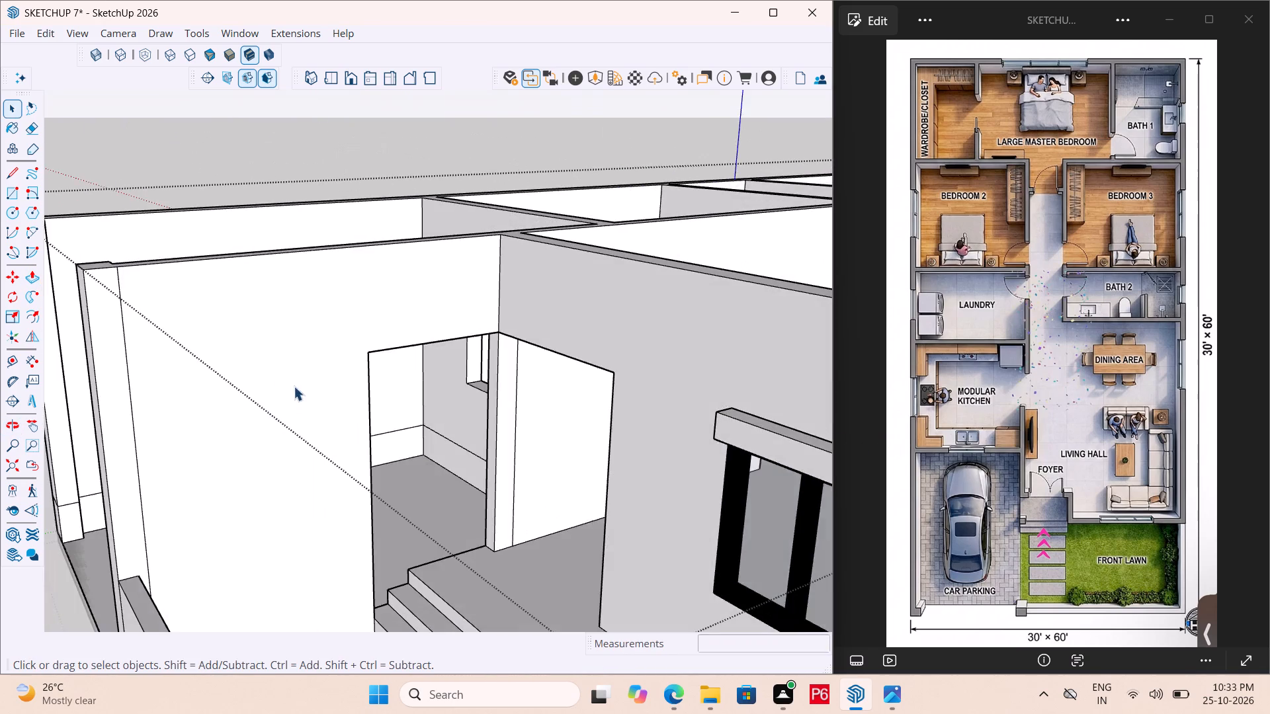
Save the house model with the projecting band in place above the front living hall window.
{"action": "scroll", "coordinate": [262, 370], "scroll_direction": "down", "scroll_amount": 5}
{"action": "scroll", "coordinate": [728, 434], "scroll_direction": "up", "scroll_amount": 4}
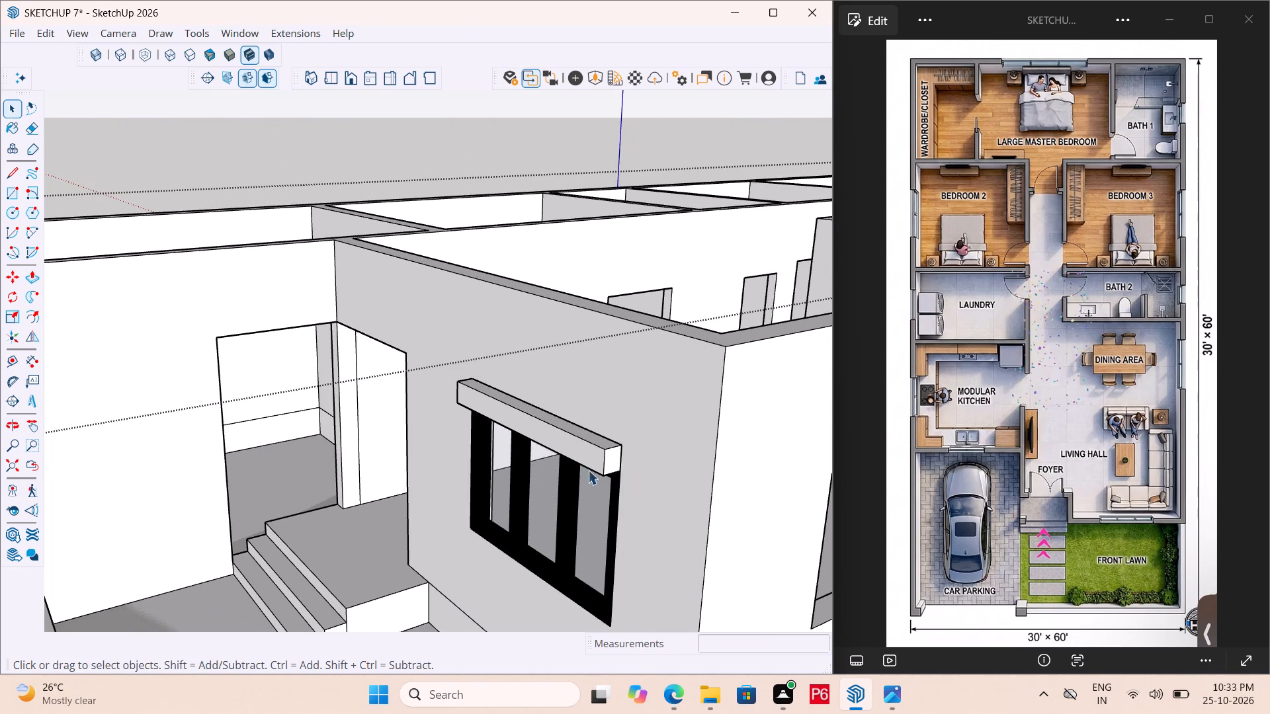
{"action": "scroll", "coordinate": [623, 452], "scroll_direction": "up", "scroll_amount": 5}
{"action": "scroll", "coordinate": [471, 369], "scroll_direction": "down", "scroll_amount": 6}
{"action": "key", "text": "ctrl+s"}
{"action": "key", "text": "ctrl+s"}
{"action": "key", "text": "ctrl+s"}
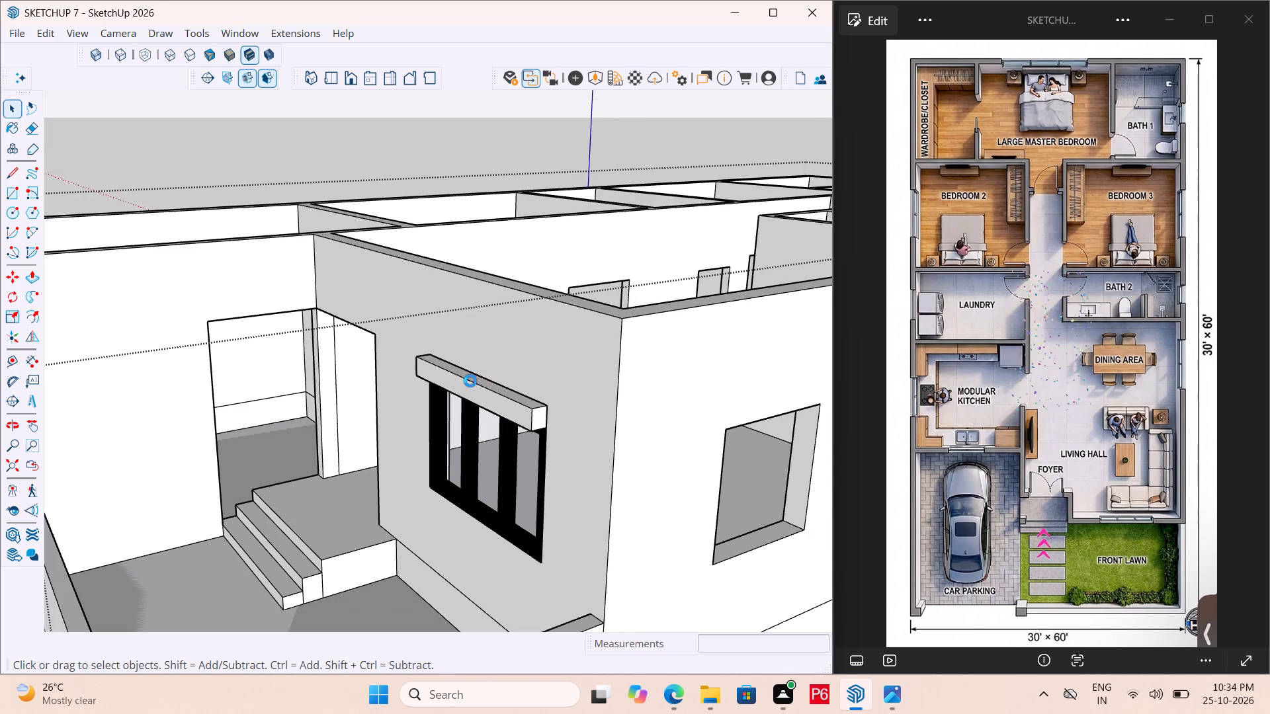
{"action": "key", "text": "ctrl+s"}
Select the projecting band and examine it, the front entrance and the long side wall's window openings from outside, keeping the model saved.
{"action": "scroll", "coordinate": [491, 388], "scroll_direction": "down", "scroll_amount": 6}
{"action": "scroll", "coordinate": [540, 438], "scroll_direction": "down", "scroll_amount": 5}
{"action": "middle_click_drag", "start_coordinate": [494, 450], "coordinate": [533, 454]}
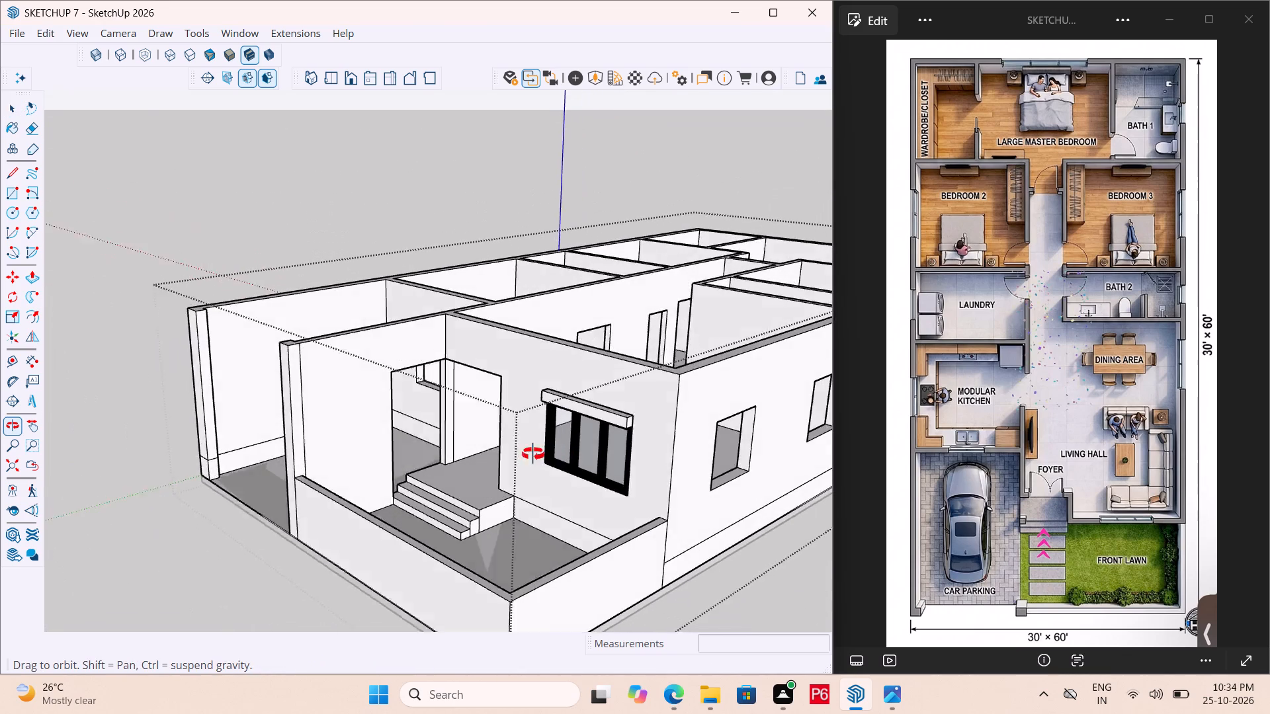
{"action": "middle_click_drag", "start_coordinate": [533, 454], "coordinate": [524, 454]}
{"action": "scroll", "coordinate": [591, 420], "scroll_direction": "up", "scroll_amount": 11}
{"action": "left_click", "coordinate": [584, 426]}
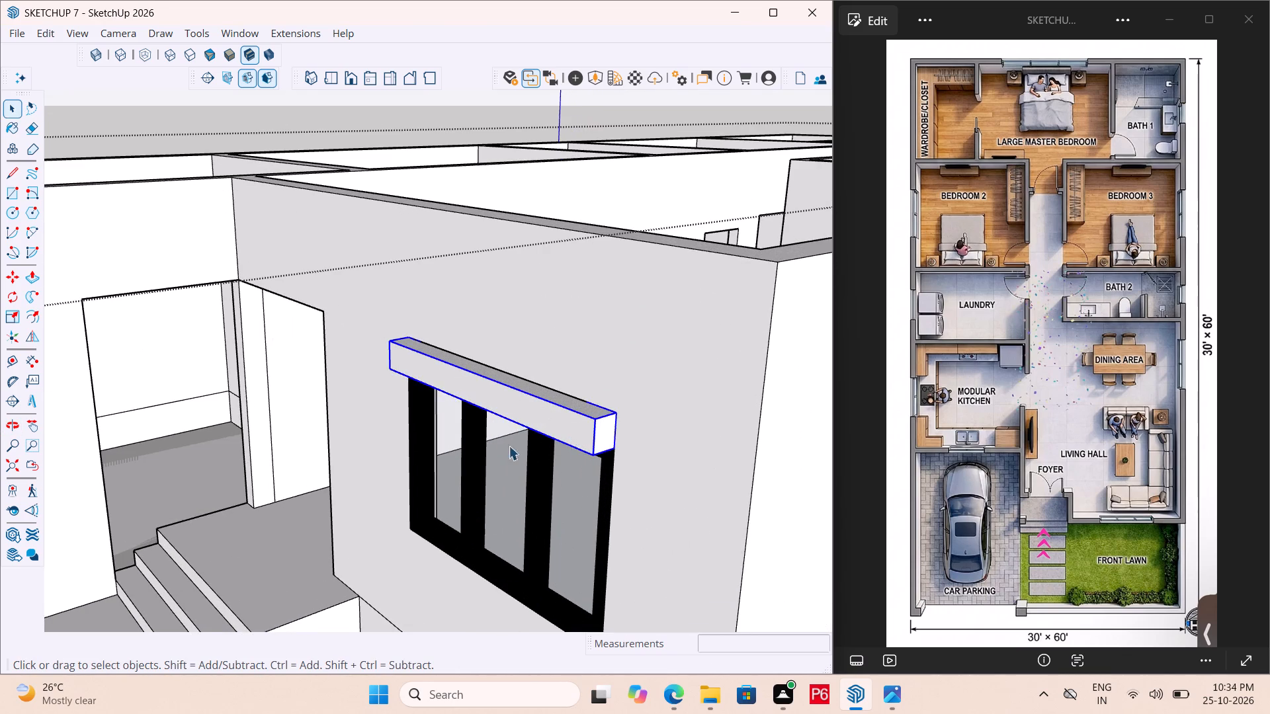
{"action": "scroll", "coordinate": [501, 450], "scroll_direction": "down", "scroll_amount": 3}
{"action": "key", "text": "ctrl+s"}
{"action": "key", "text": "ctrl+s"}
{"action": "key", "text": "ctrl+s"}
{"action": "key", "text": "ctrl+s"}
{"action": "key", "text": "ctrl+s"}
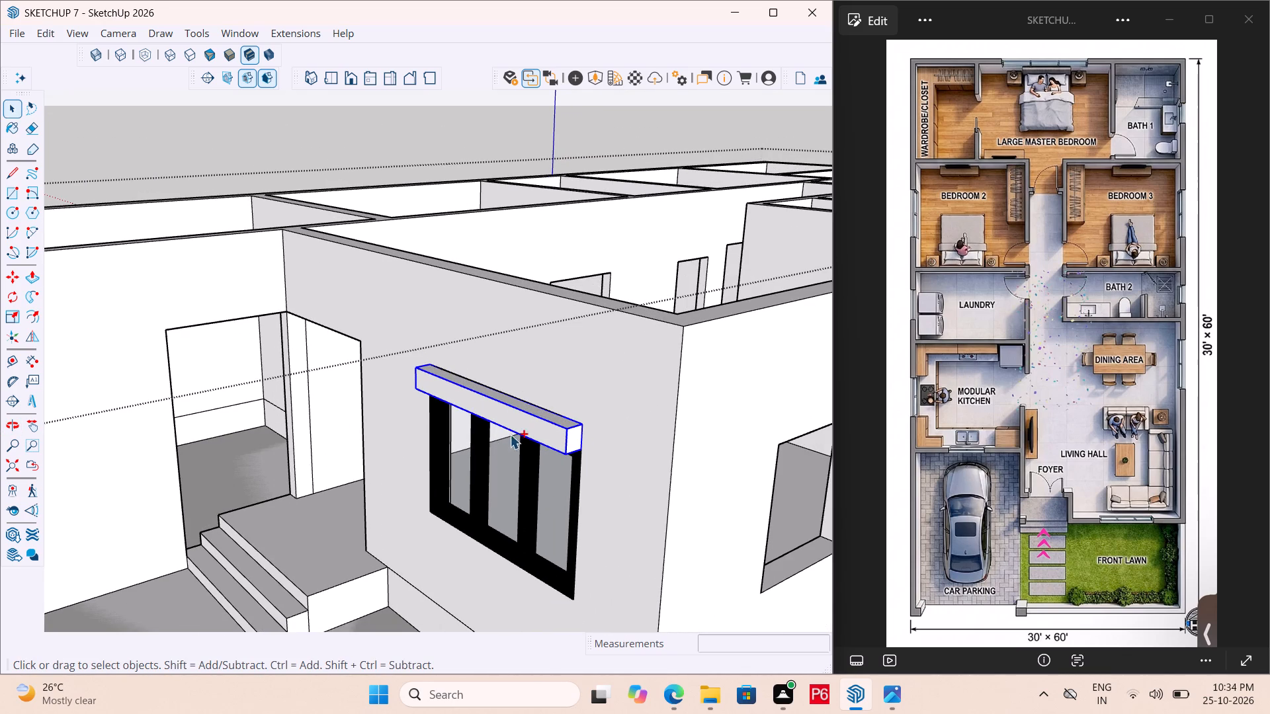
{"action": "scroll", "coordinate": [448, 434], "scroll_direction": "down", "scroll_amount": 5}
{"action": "scroll", "coordinate": [342, 440], "scroll_direction": "down", "scroll_amount": 4}
{"action": "middle_click_drag", "start_coordinate": [384, 447], "coordinate": [529, 450]}
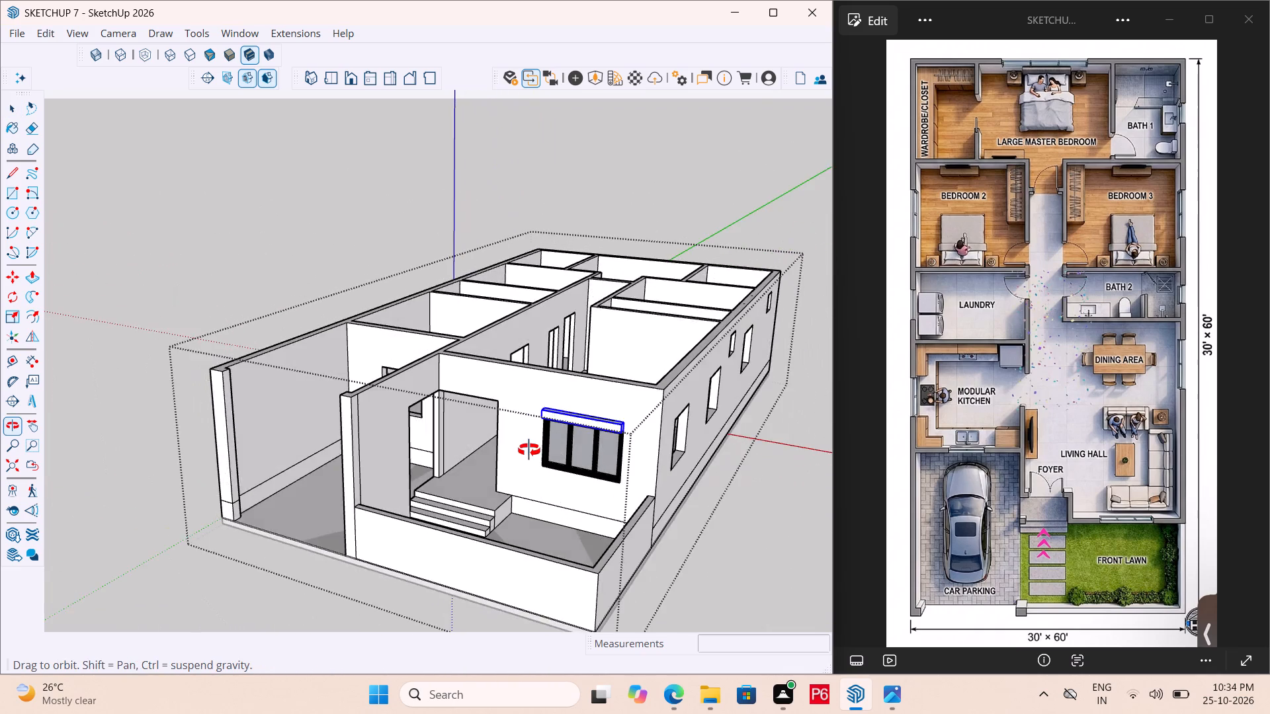
{"action": "middle_click_drag", "start_coordinate": [529, 450], "coordinate": [343, 459]}
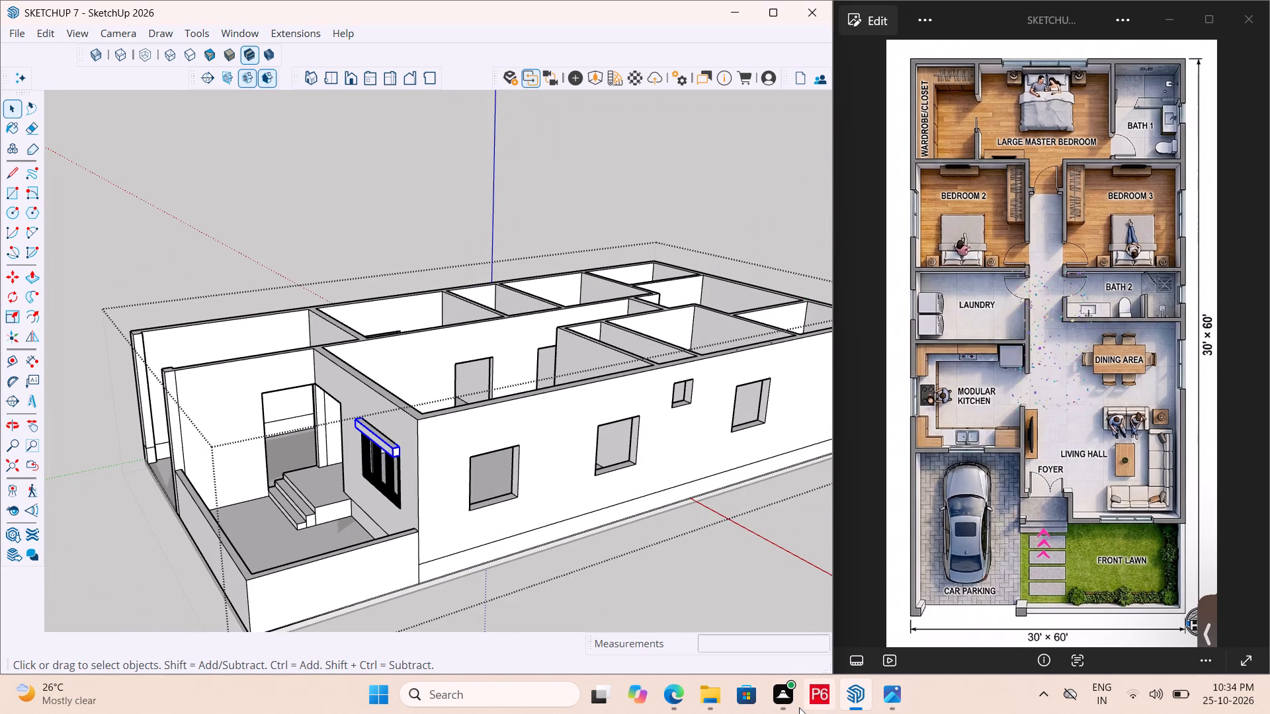
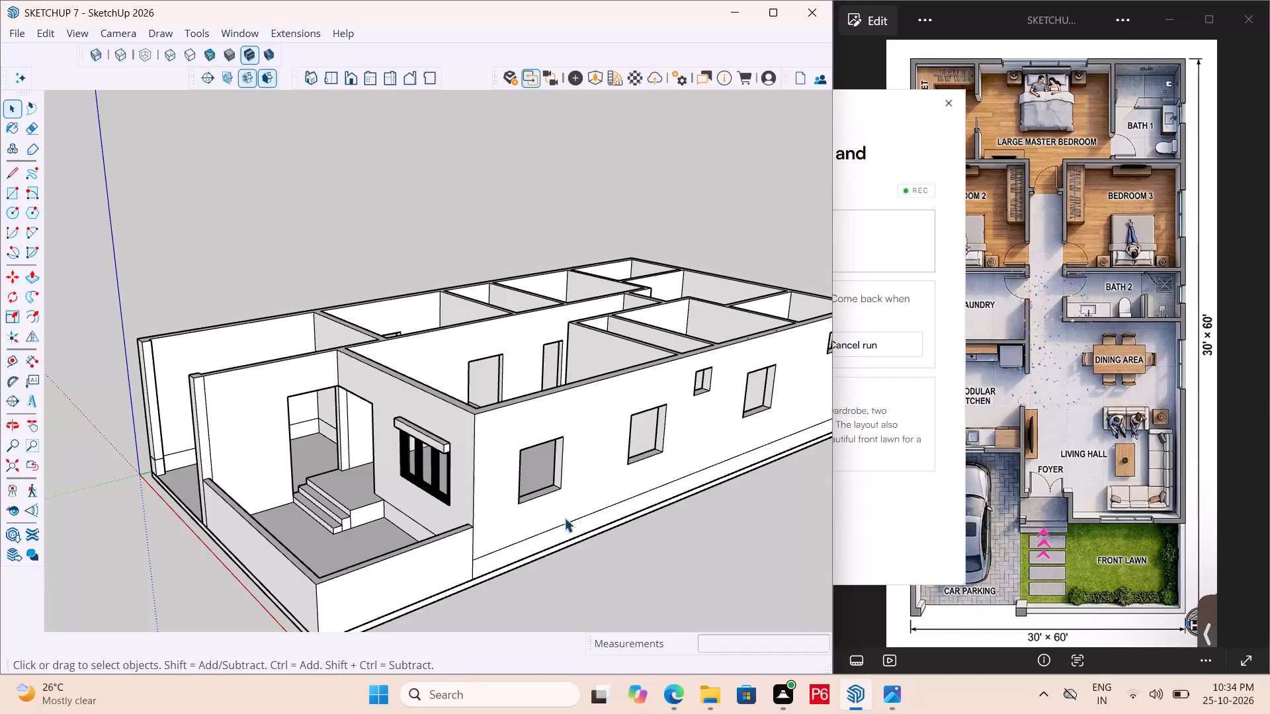
Draw a 4' × 4' rectangle covering the long side wall's window opening nearest the front lawn, and save the model.
{"action": "left_click", "coordinate": [1136, 427]}
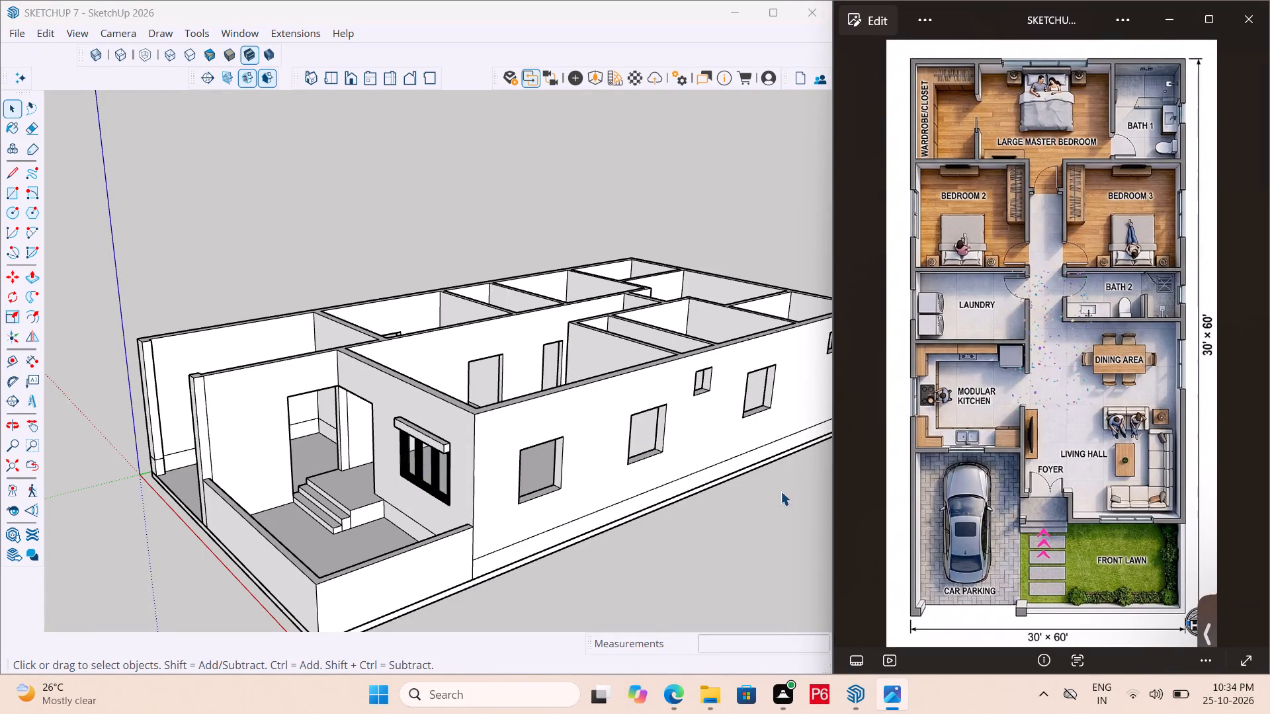
{"action": "left_click", "coordinate": [781, 491]}
{"action": "scroll", "coordinate": [493, 410], "scroll_direction": "down", "scroll_amount": 4}
{"action": "middle_click_drag", "start_coordinate": [481, 432], "coordinate": [656, 444]}
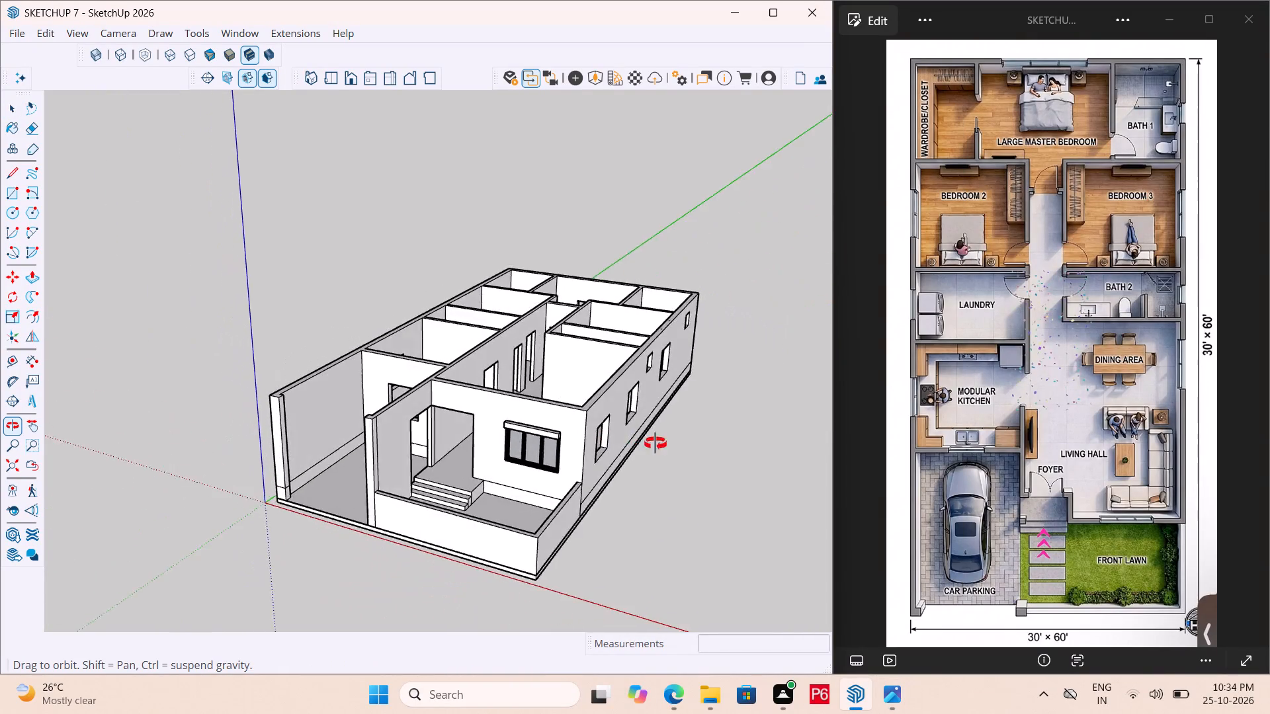
{"action": "middle_click_drag", "start_coordinate": [656, 444], "coordinate": [858, 436]}
{"action": "middle_click_drag", "start_coordinate": [724, 438], "coordinate": [437, 438]}
{"action": "middle_click_drag", "start_coordinate": [640, 412], "coordinate": [395, 392]}
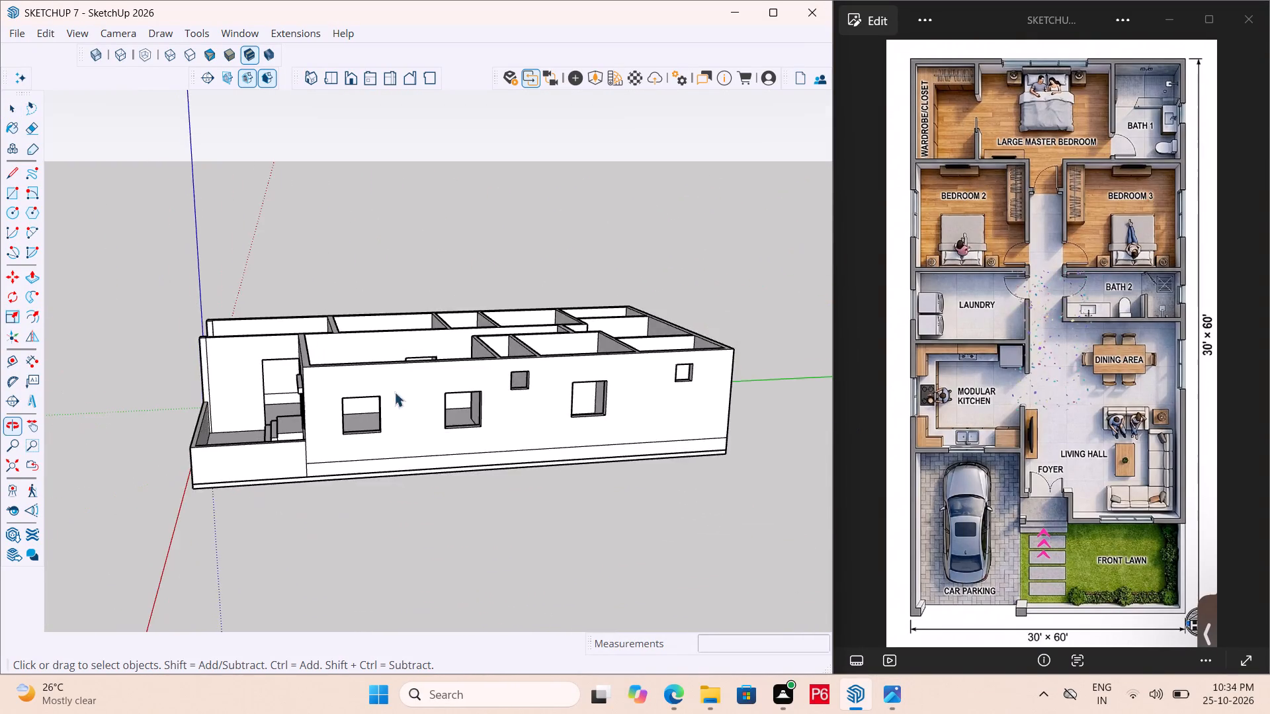
{"action": "scroll", "coordinate": [355, 401], "scroll_direction": "up", "scroll_amount": 6}
{"action": "key", "text": "r"}
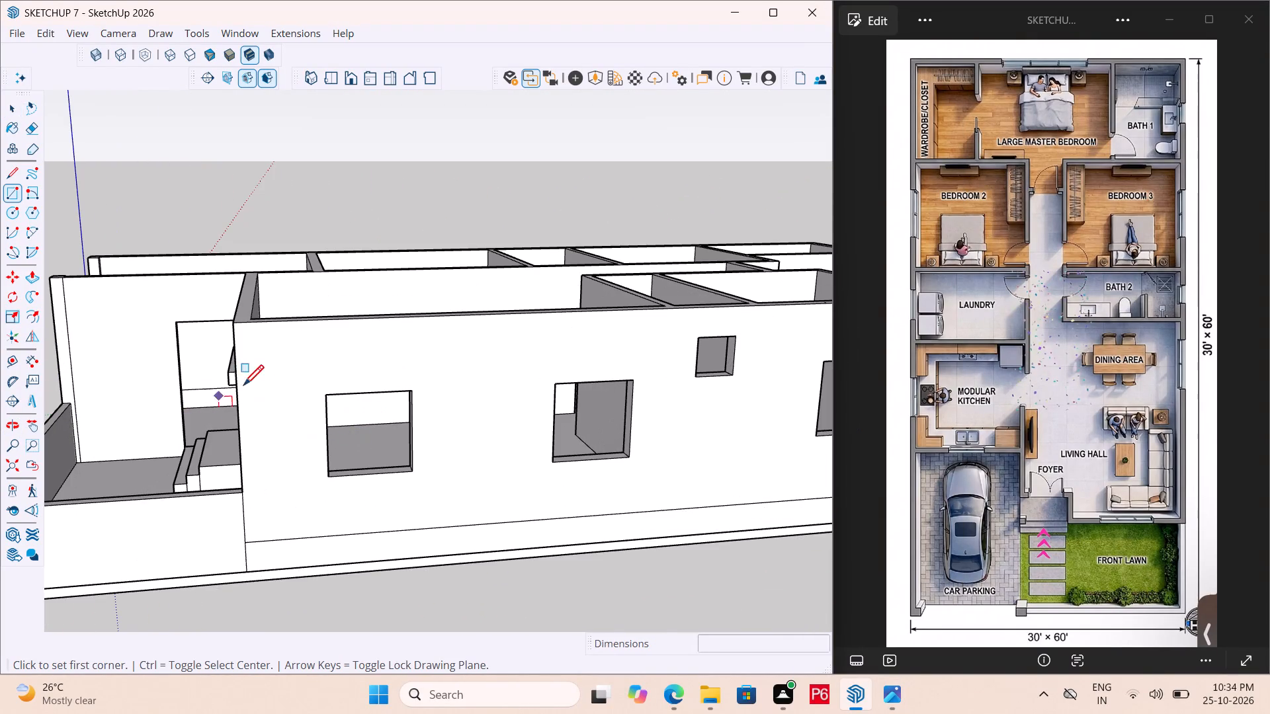
{"action": "scroll", "coordinate": [343, 427], "scroll_direction": "up", "scroll_amount": 4}
{"action": "left_click", "coordinate": [309, 365]}
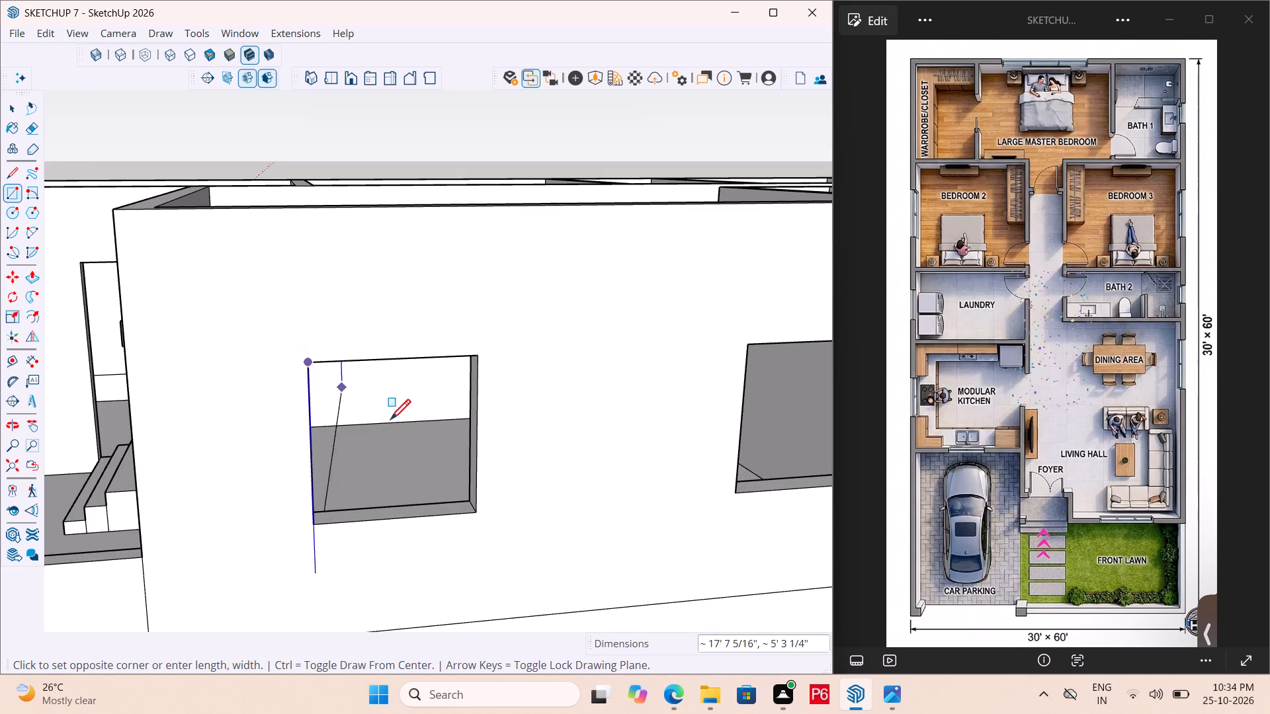
{"action": "left_click", "coordinate": [475, 513]}
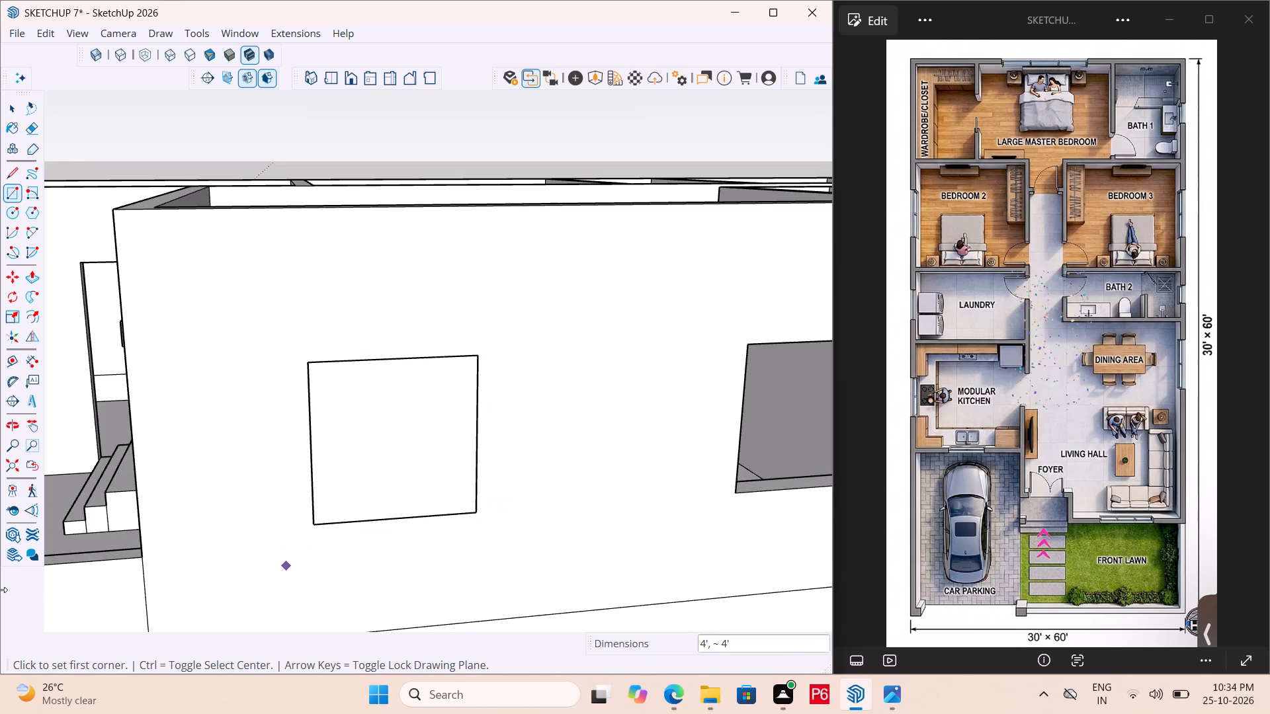
{"action": "key", "text": "ctrl+s"}
{"action": "key", "text": "ctrl+s"}
{"action": "key", "text": "space"}
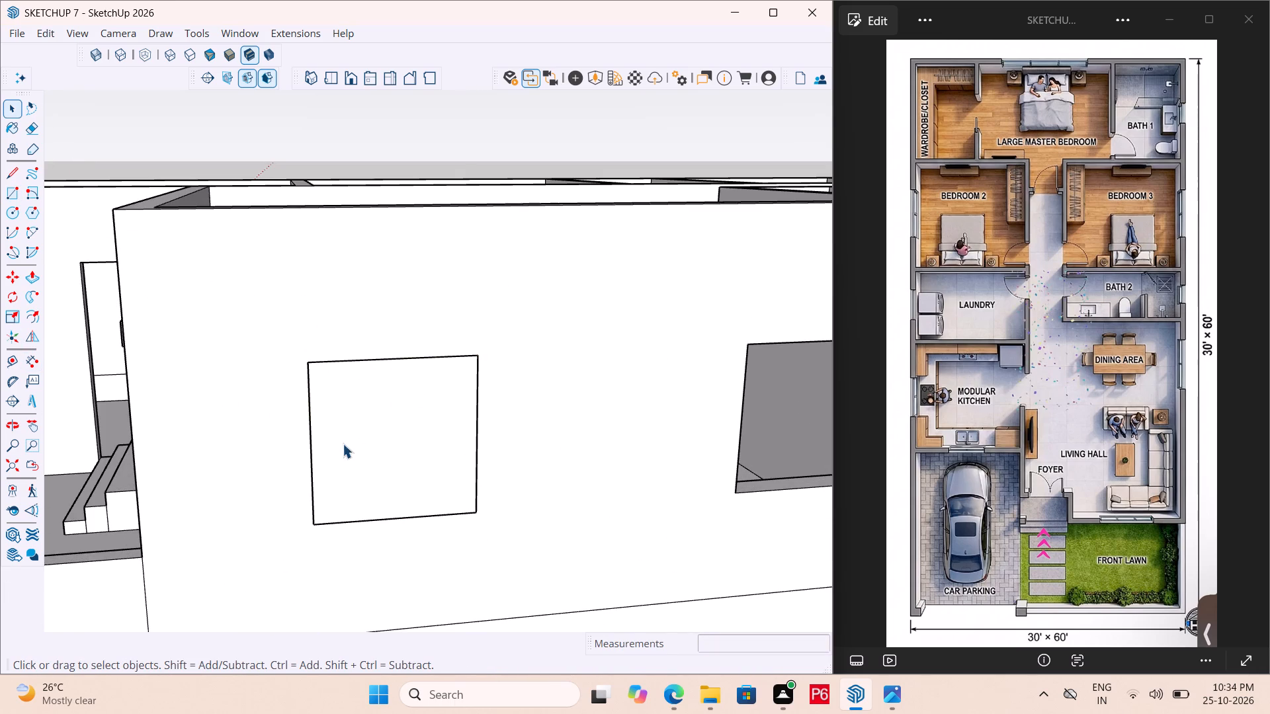
Make the window rectangle and its edges a group, and open the group for editing with its face selected.
{"action": "double_click", "coordinate": [353, 435]}
{"action": "right_click", "coordinate": [353, 435]}
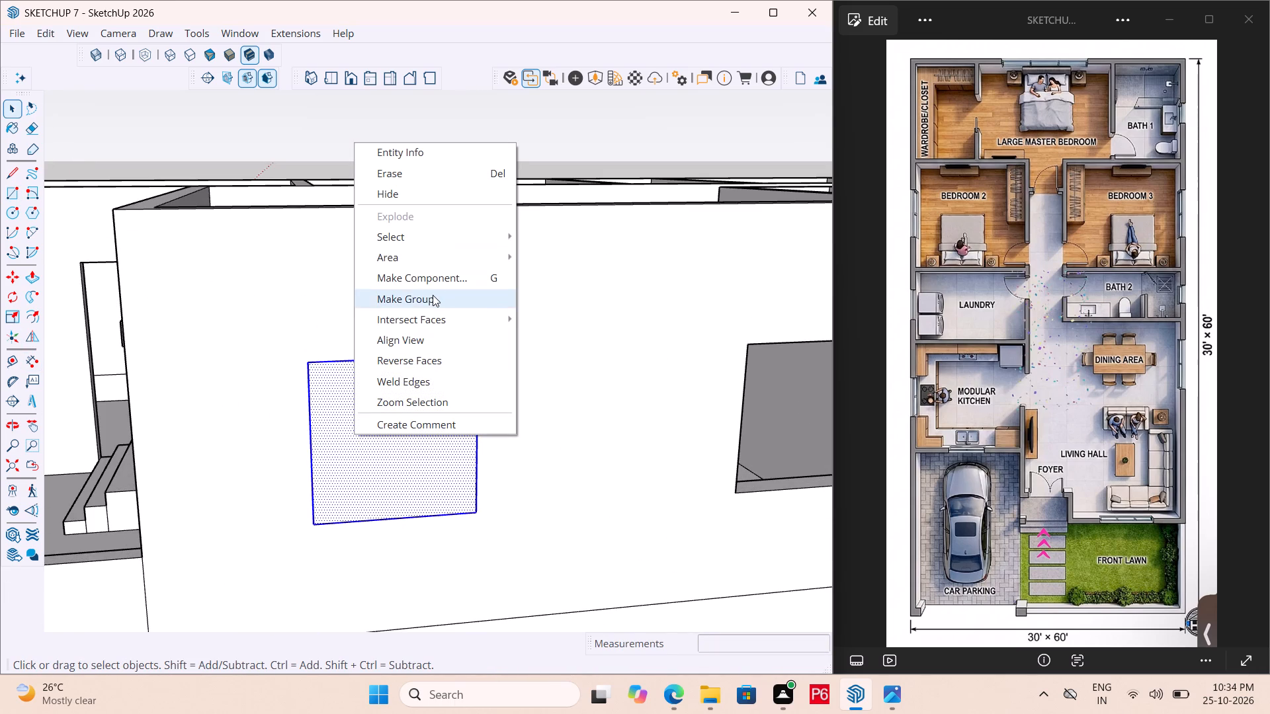
{"action": "left_click", "coordinate": [433, 295]}
{"action": "triple_click", "coordinate": [392, 394]}
Offset the window rectangle's outline 3" inward to form the frame border.
{"action": "middle_click_drag", "start_coordinate": [386, 397], "coordinate": [244, 379]}
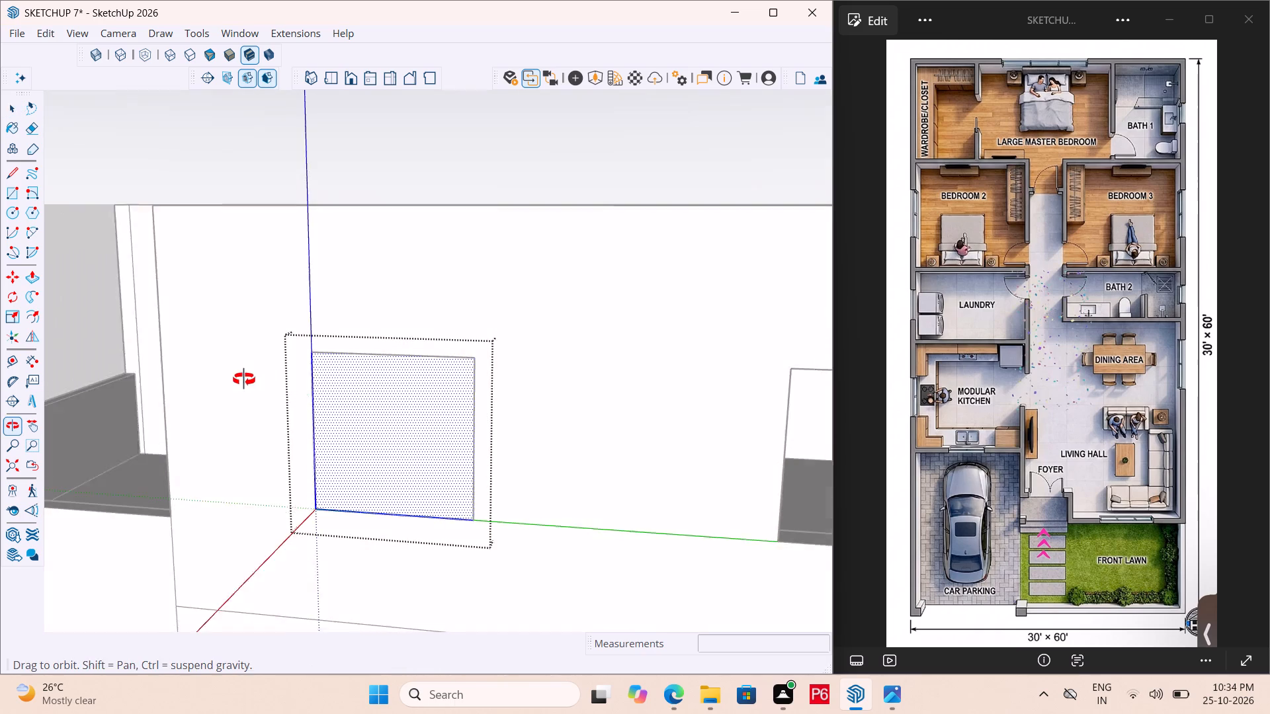
{"action": "middle_click_drag", "start_coordinate": [244, 379], "coordinate": [200, 381]}
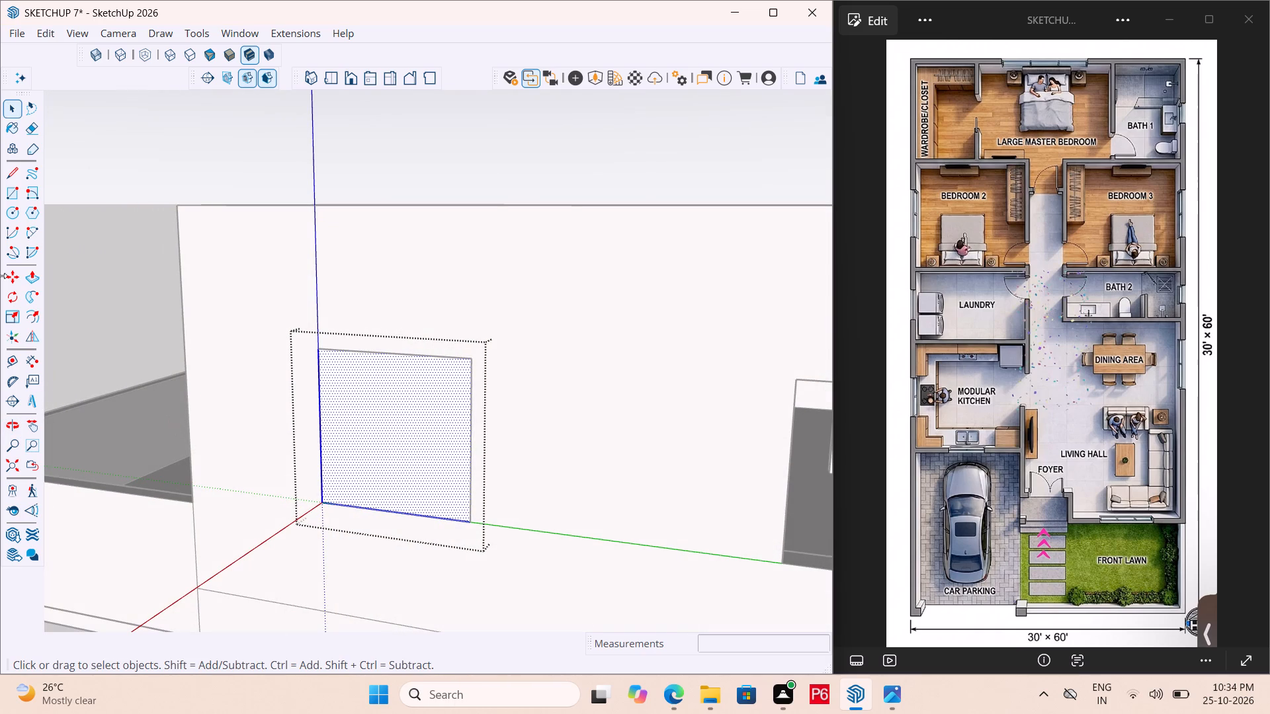
{"action": "left_click", "coordinate": [32, 315]}
{"action": "left_click", "coordinate": [334, 390]}
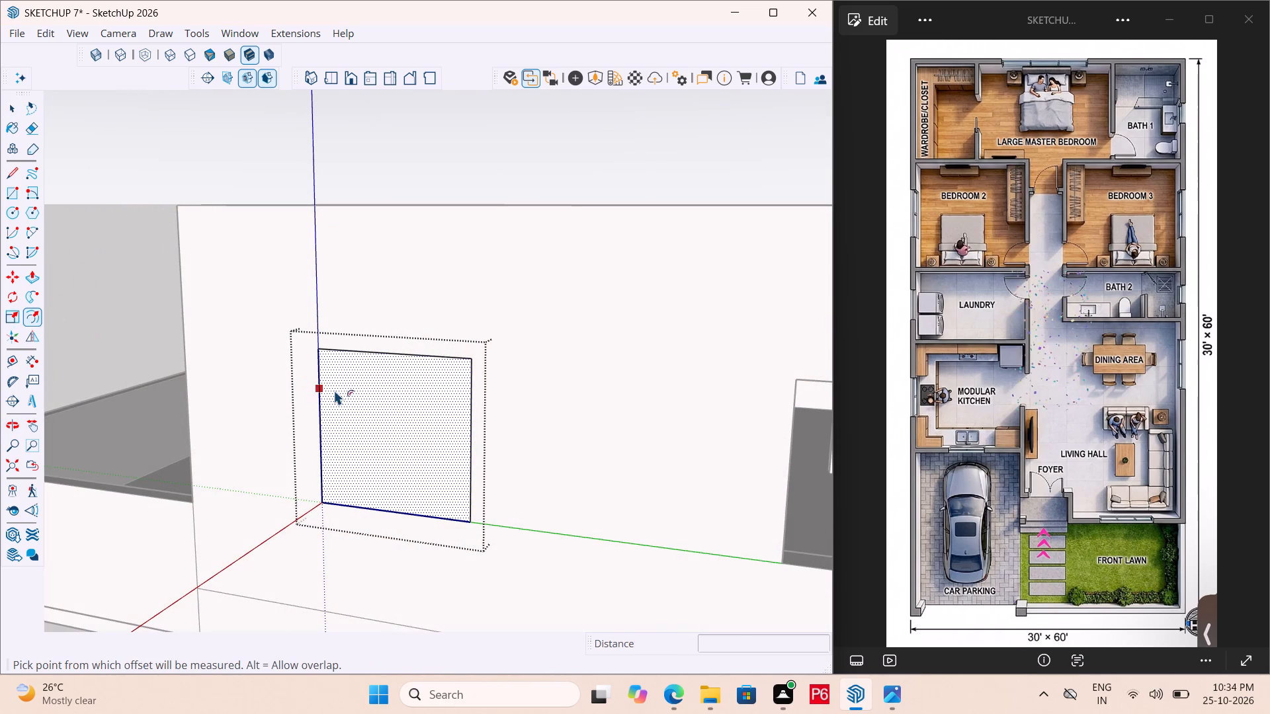
{"action": "type", "text": "3\""}
{"action": "key", "text": "Return"}
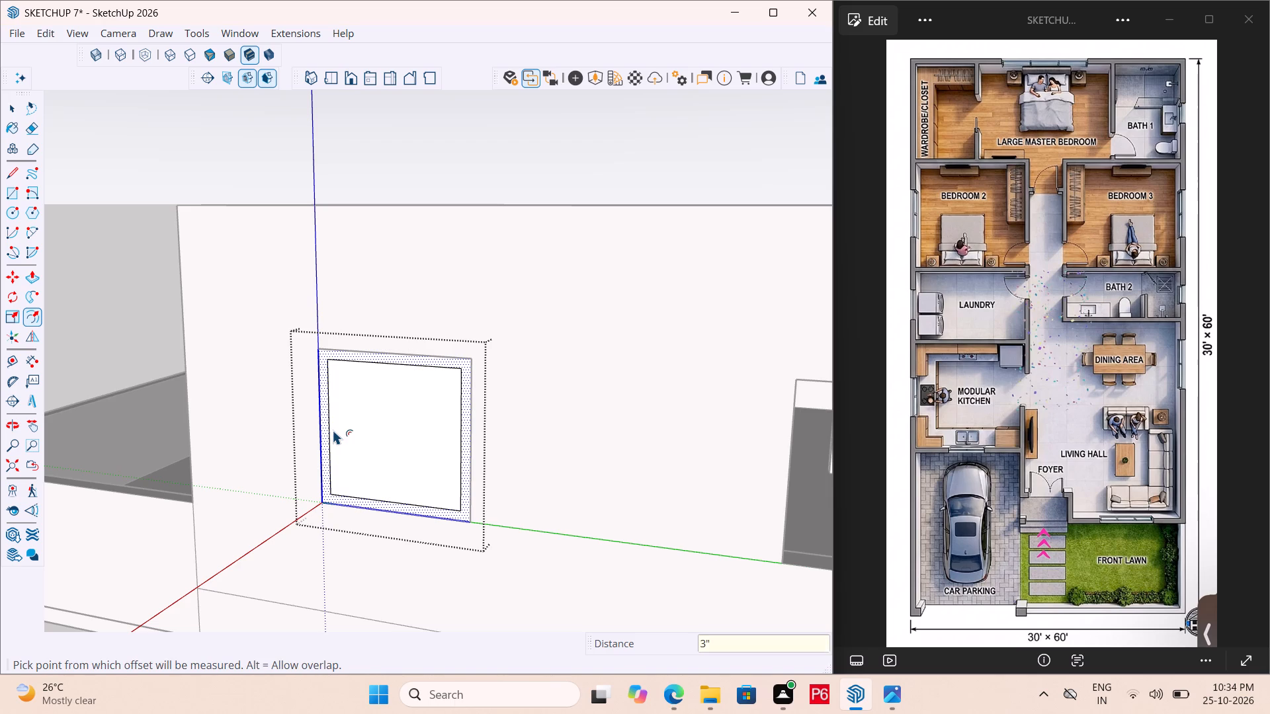
Draw a vertical centre line between the top and bottom edges of the frame's inner outline.
{"action": "key", "text": "l"}
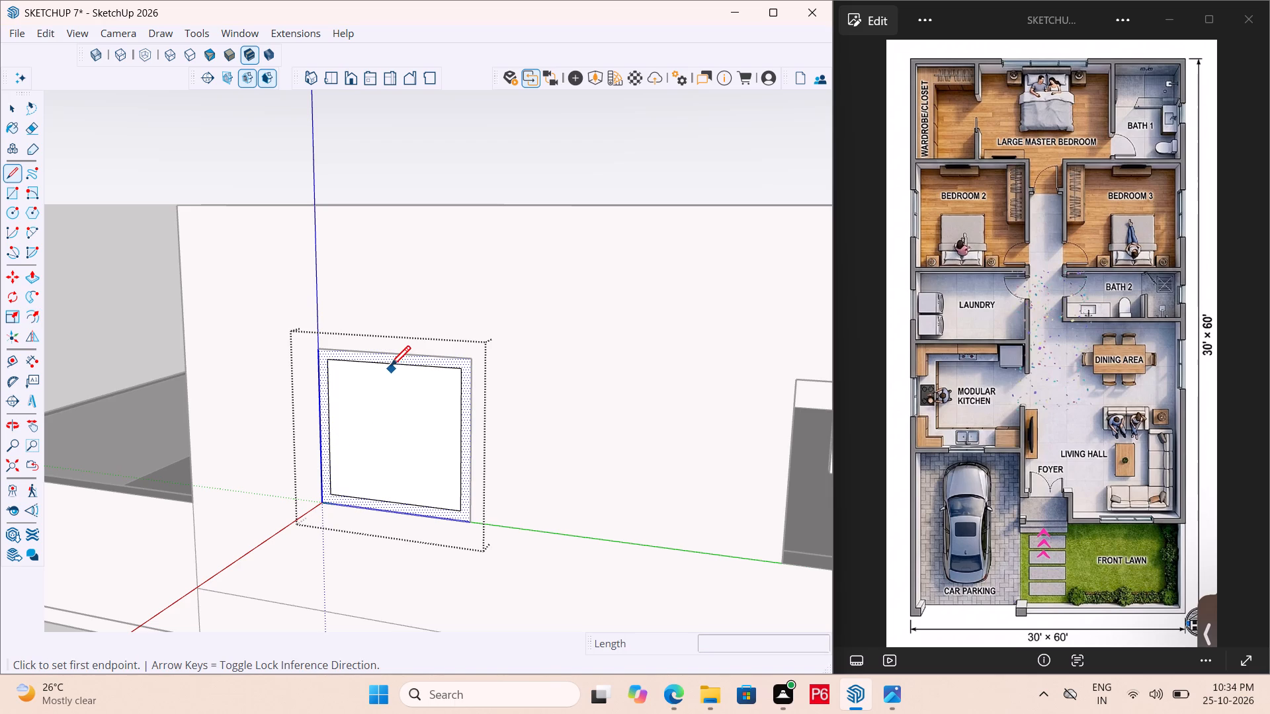
{"action": "left_click", "coordinate": [390, 368]}
{"action": "left_click", "coordinate": [390, 504]}
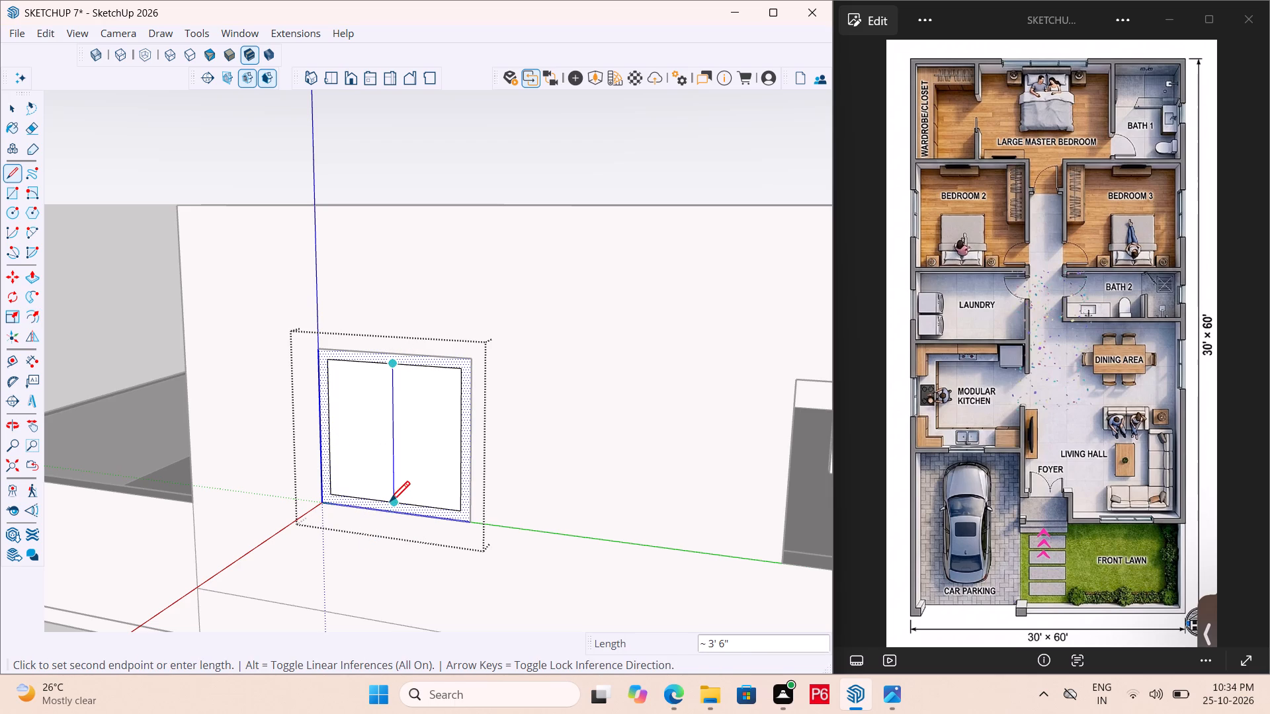
{"action": "key", "text": "space"}
Place two vertical guides, one 1" to each side of the window's centre line.
{"action": "scroll", "coordinate": [382, 396], "scroll_direction": "up", "scroll_amount": 4}
{"action": "key", "text": "t"}
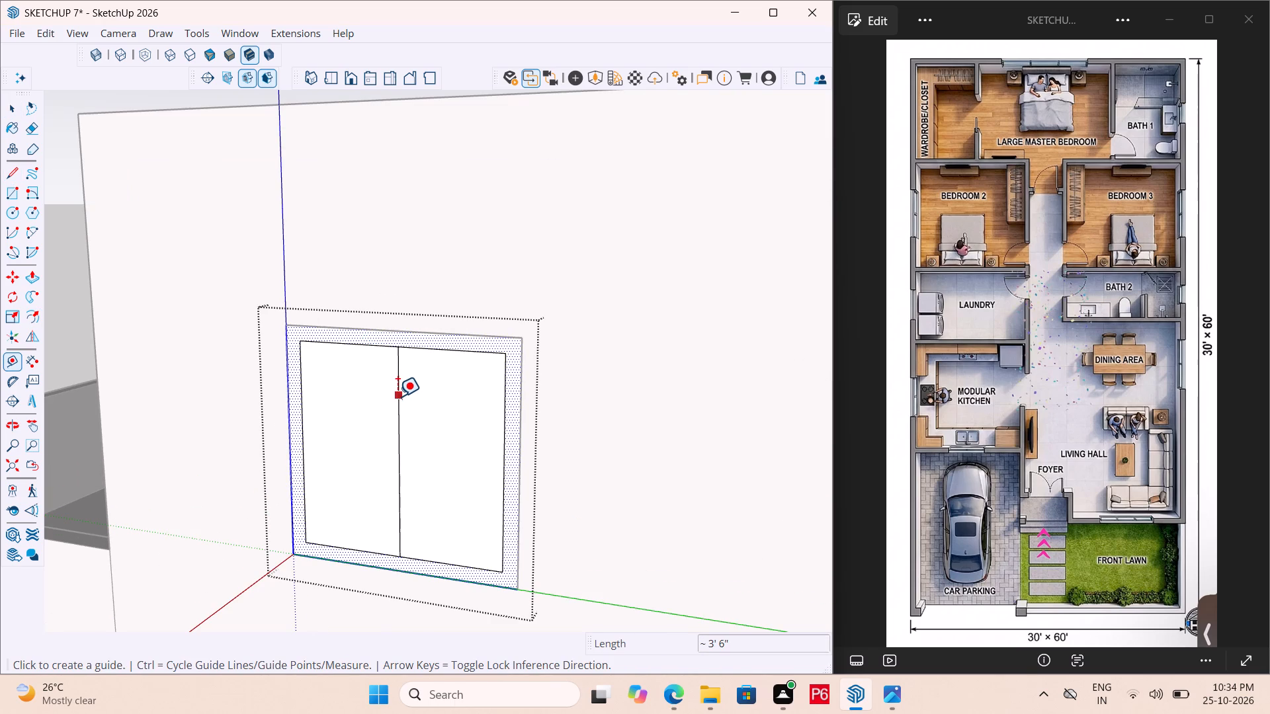
{"action": "left_click", "coordinate": [400, 398]}
{"action": "key", "text": "Return"}
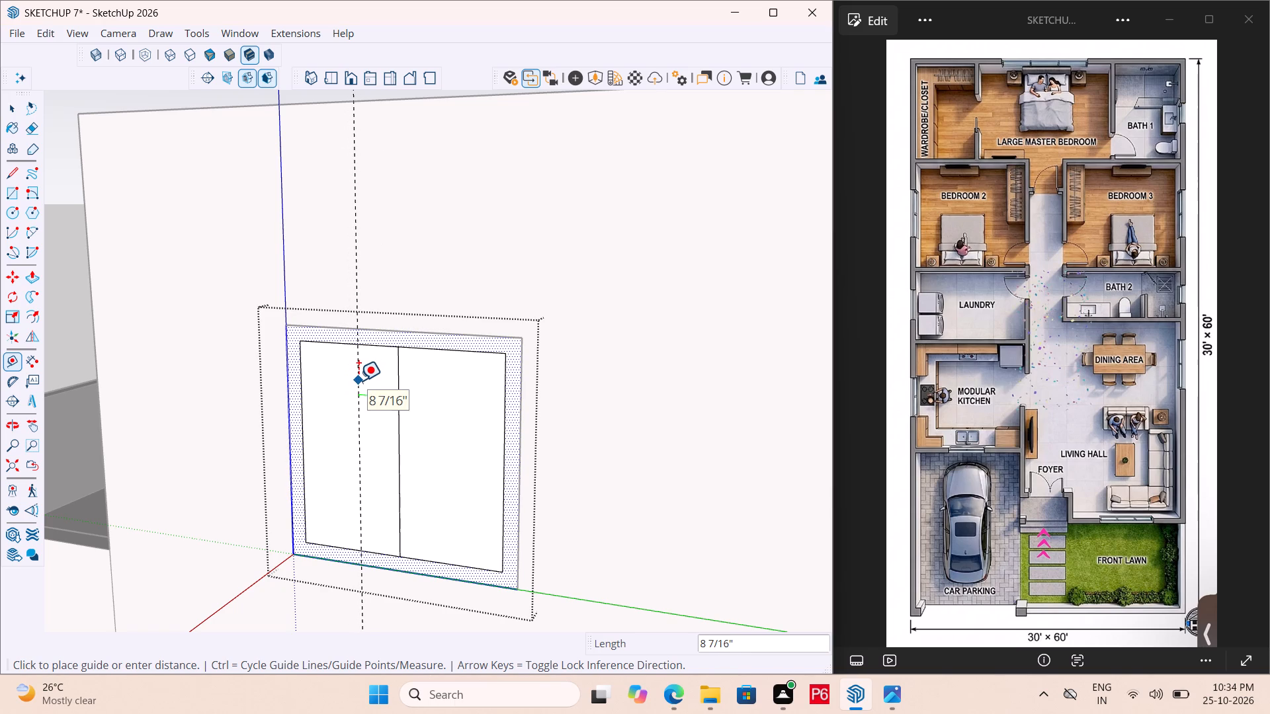
{"action": "type", "text": "1\""}
{"action": "key", "text": "Return"}
{"action": "scroll", "coordinate": [403, 420], "scroll_direction": "up", "scroll_amount": 4}
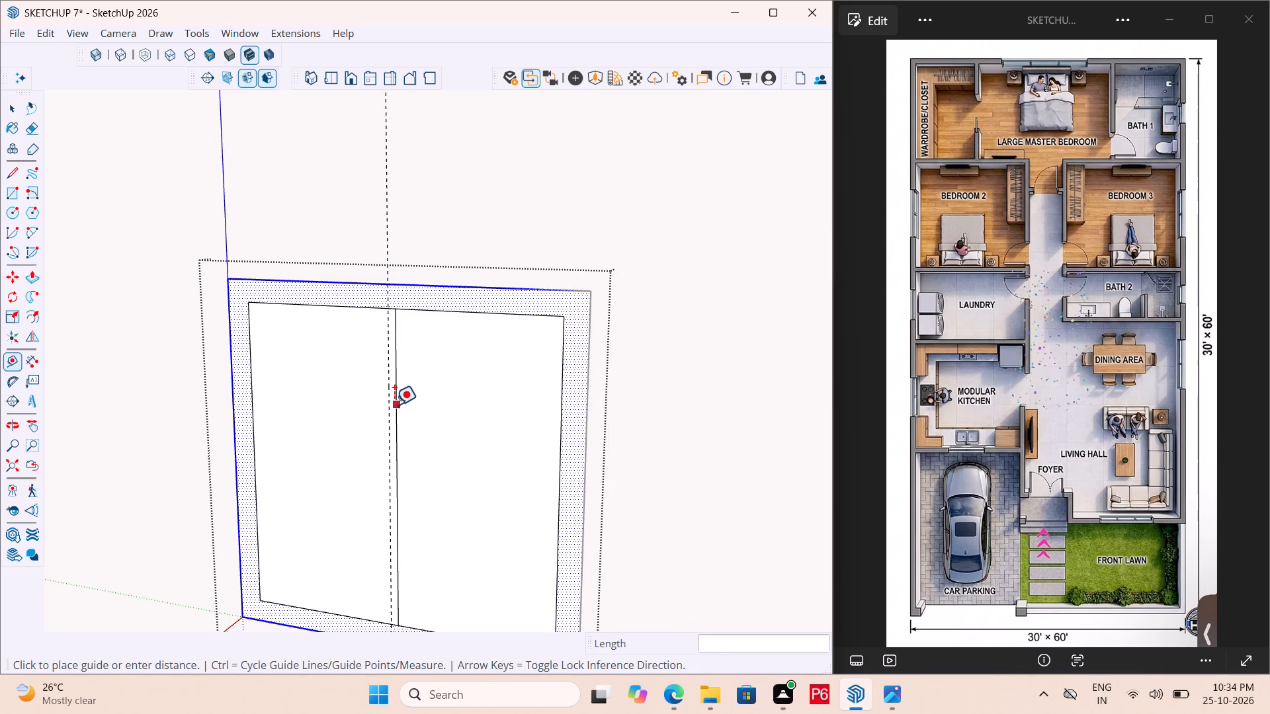
{"action": "left_click", "coordinate": [394, 405]}
{"action": "type", "text": "1\""}
{"action": "key", "text": "Return"}
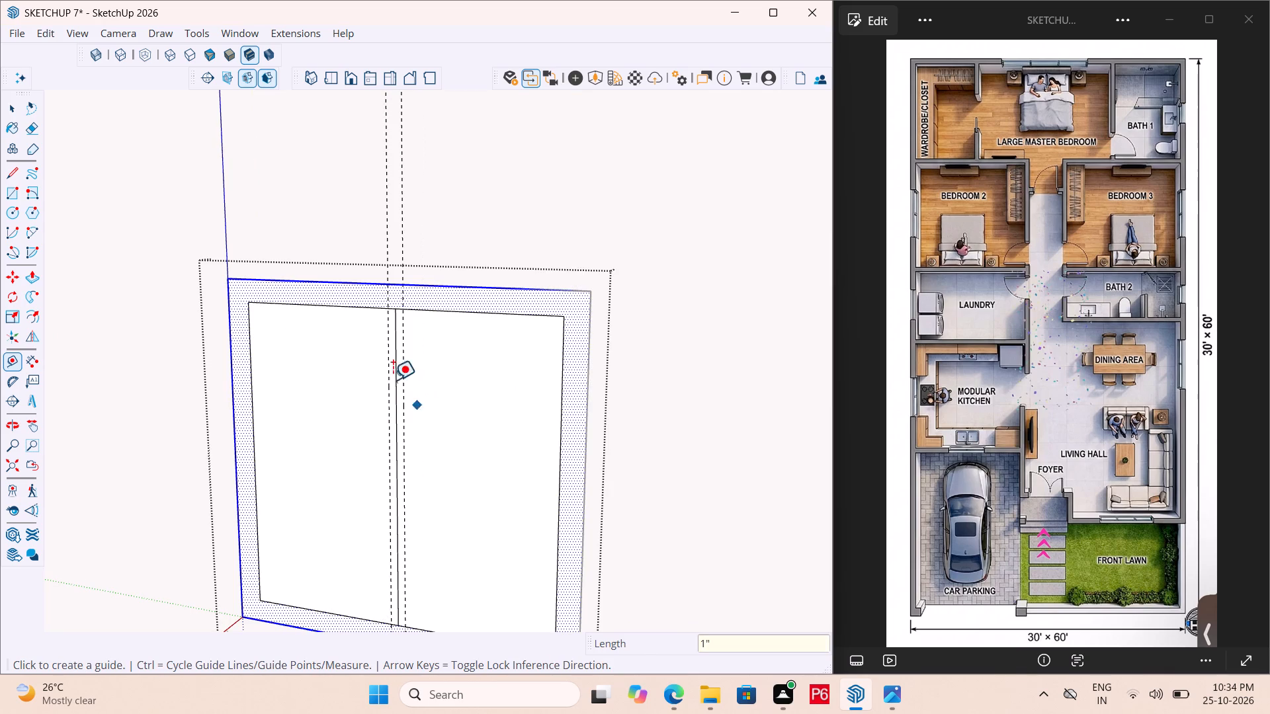
Draw the mullion rectangle between the two guides over the full height of the inner pane, and save.
{"action": "key", "text": "r"}
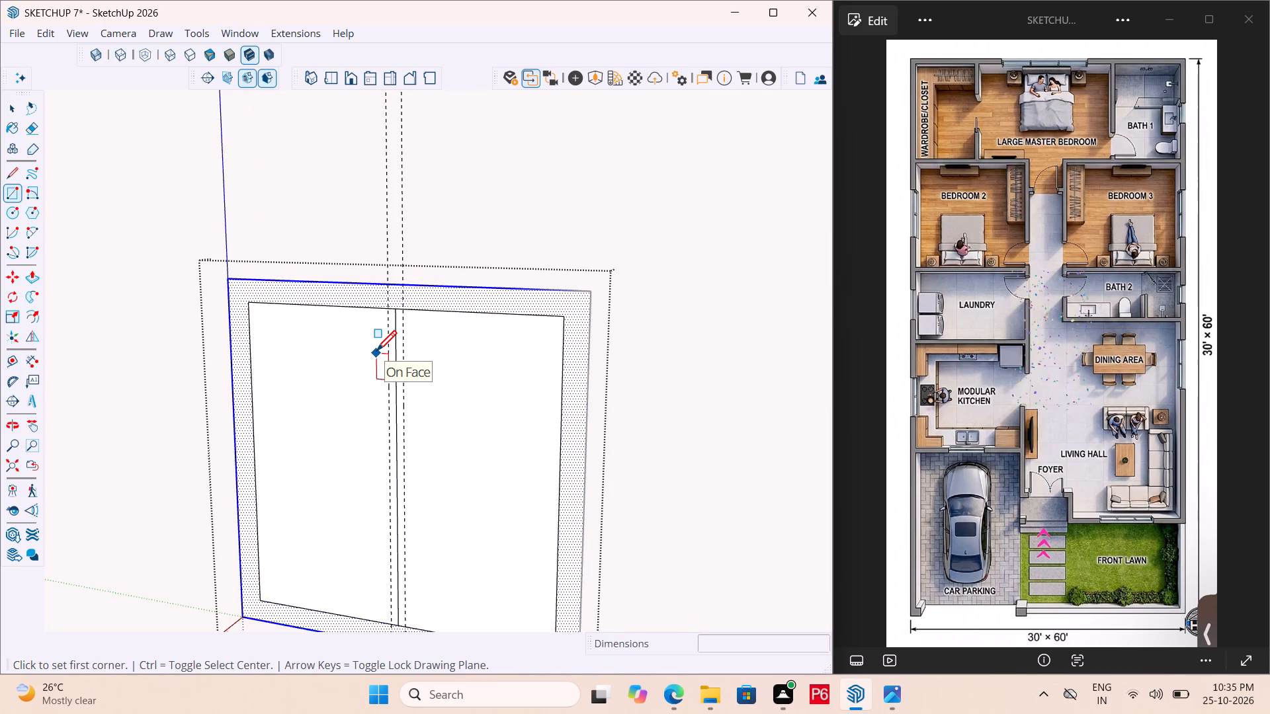
{"action": "scroll", "coordinate": [398, 324], "scroll_direction": "up", "scroll_amount": 2}
{"action": "left_click", "coordinate": [384, 307]}
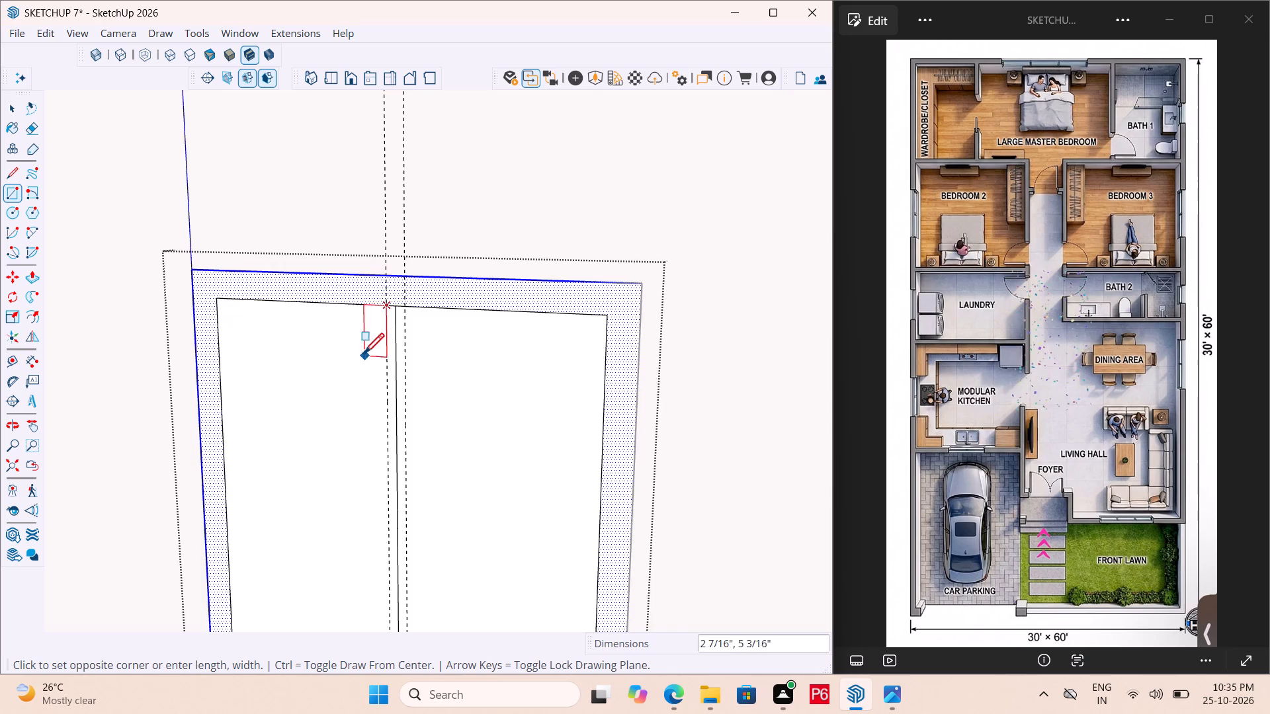
{"action": "scroll", "coordinate": [302, 262], "scroll_direction": "down", "scroll_amount": 5}
{"action": "scroll", "coordinate": [375, 530], "scroll_direction": "up", "scroll_amount": 4}
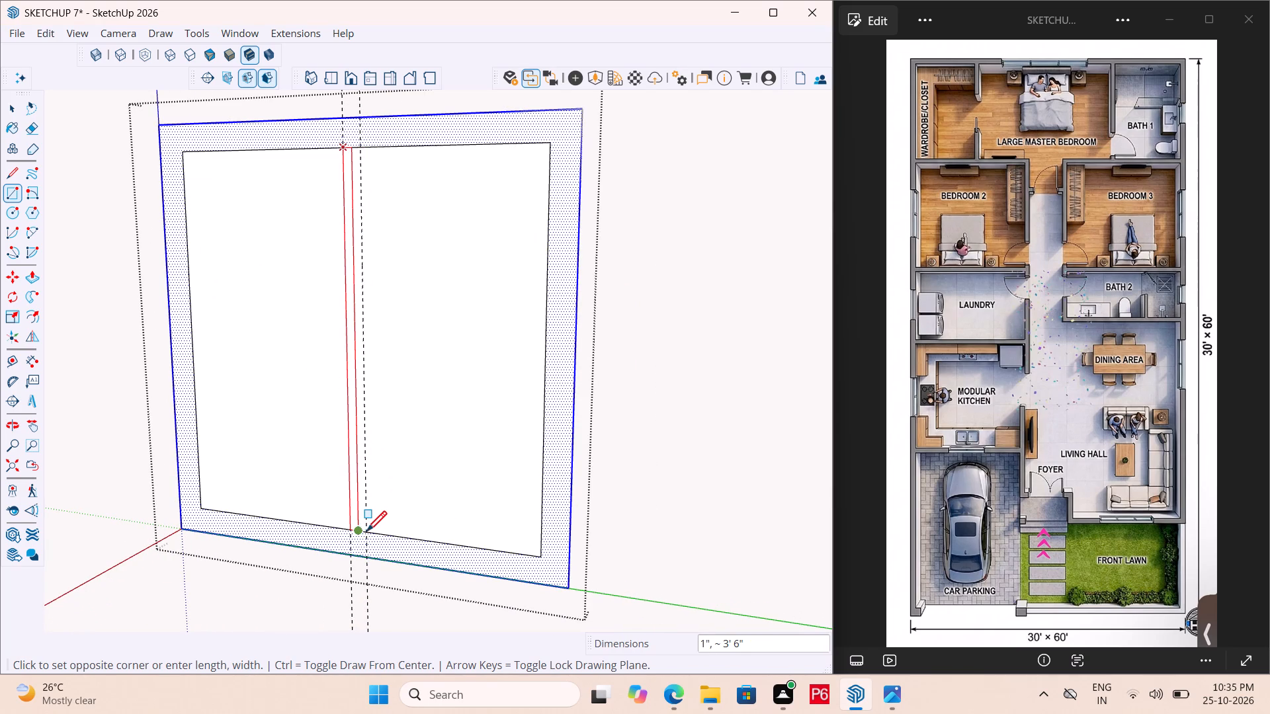
{"action": "left_click", "coordinate": [370, 532]}
{"action": "key", "text": "ctrl+s"}
{"action": "key", "text": "ctrl+s"}
{"action": "key", "text": "ctrl+s"}
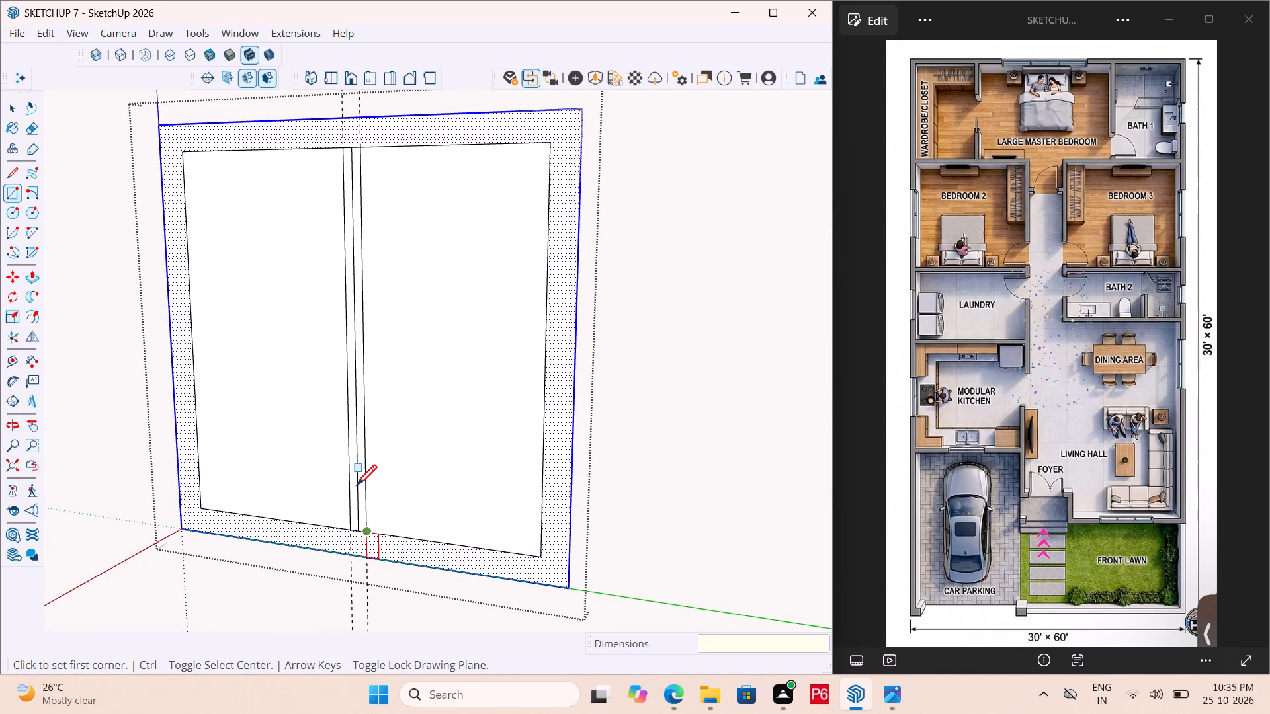
Erase the centre line, the short edges at the mullion's ends and both guides so mullion and frame form one face, and save.
{"action": "key", "text": "e"}
{"action": "left_click", "coordinate": [357, 463]}
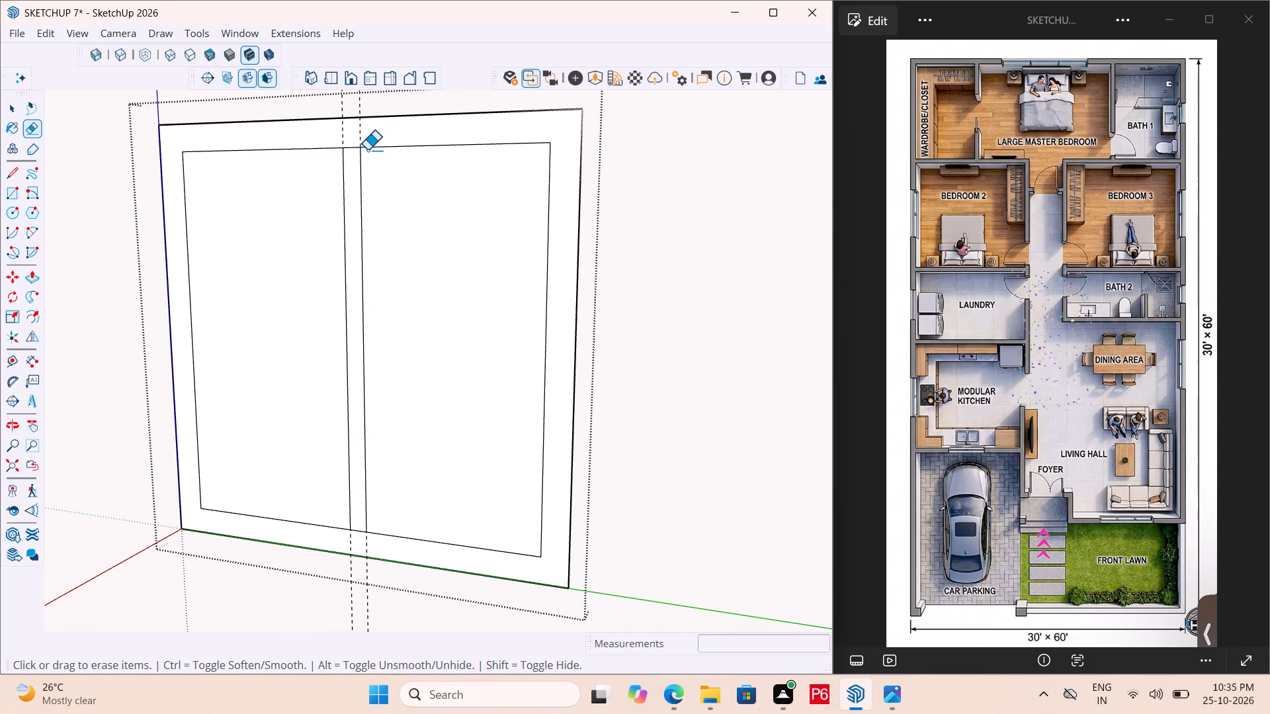
{"action": "left_click_drag", "start_coordinate": [349, 147], "coordinate": [357, 140]}
{"action": "left_click_drag", "start_coordinate": [359, 137], "coordinate": [349, 135]}
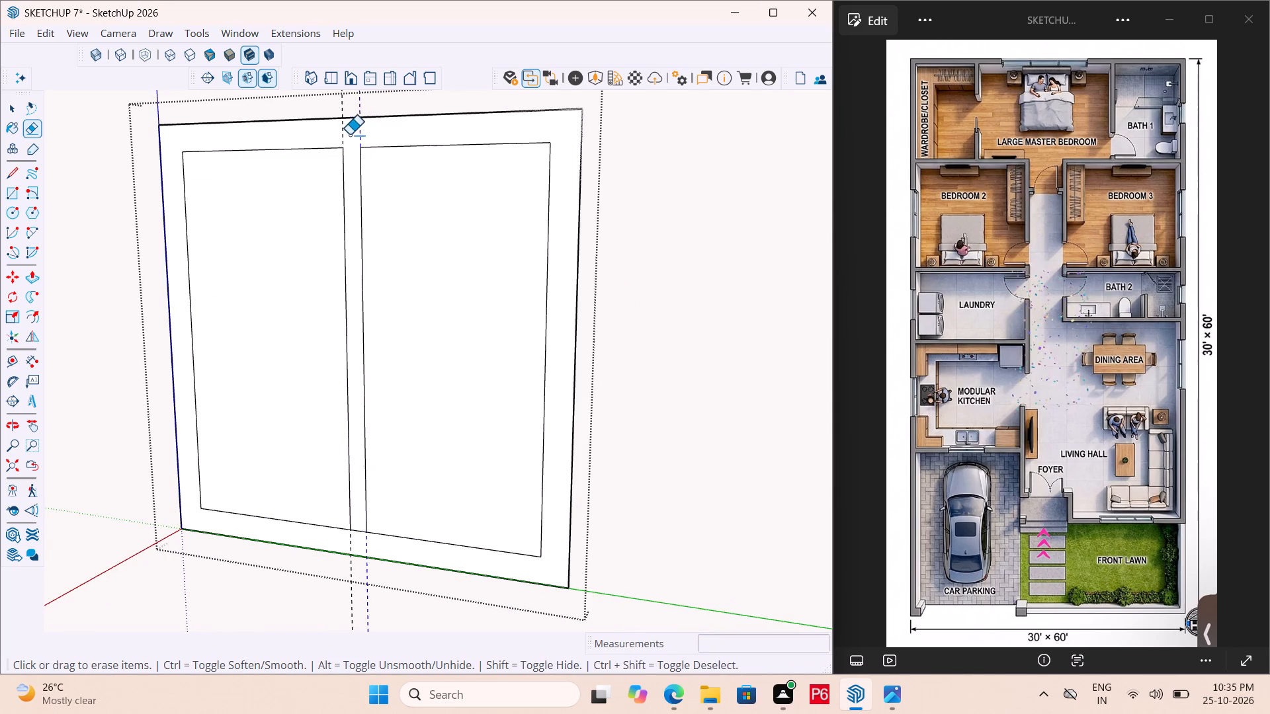
{"action": "left_click_drag", "start_coordinate": [349, 135], "coordinate": [332, 131]}
{"action": "left_click", "coordinate": [357, 536]}
{"action": "double_click", "coordinate": [357, 531]}
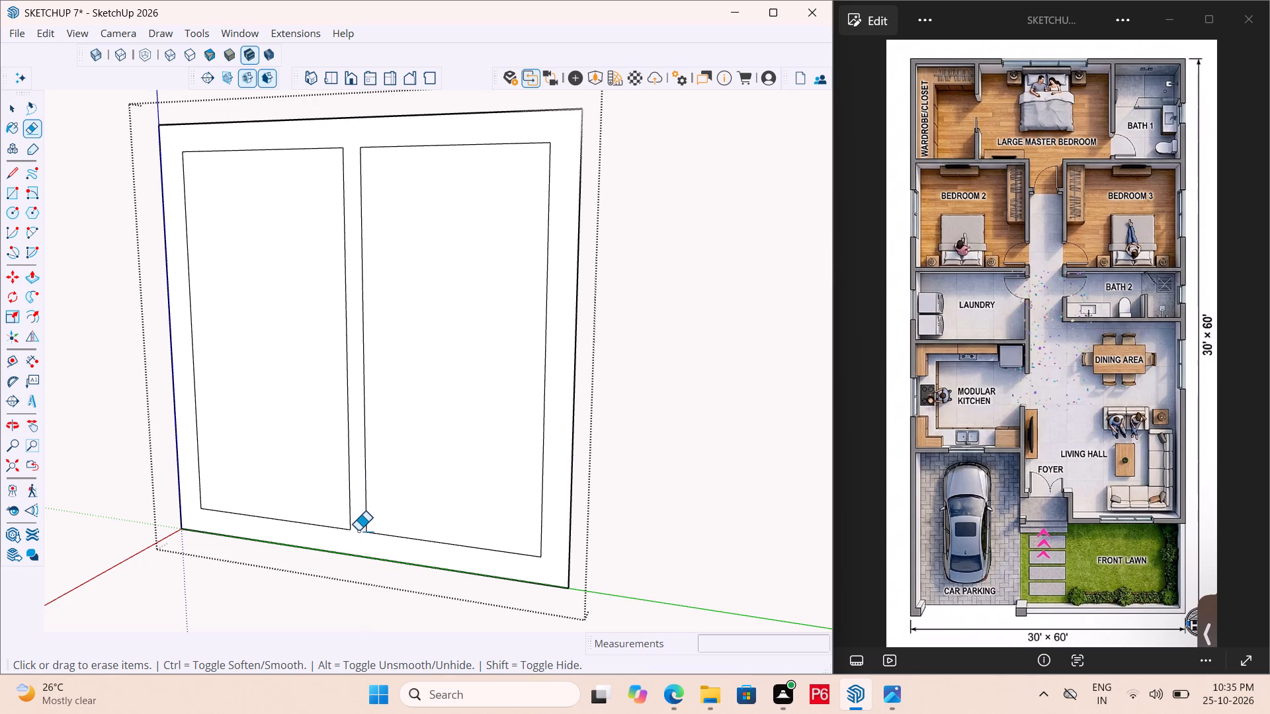
{"action": "key", "text": "ctrl+s"}
{"action": "key", "text": "ctrl+s"}
{"action": "key", "text": "ctrl+s"}
{"action": "key", "text": "ctrl+s"}
{"action": "scroll", "coordinate": [360, 548], "scroll_direction": "down", "scroll_amount": 4}
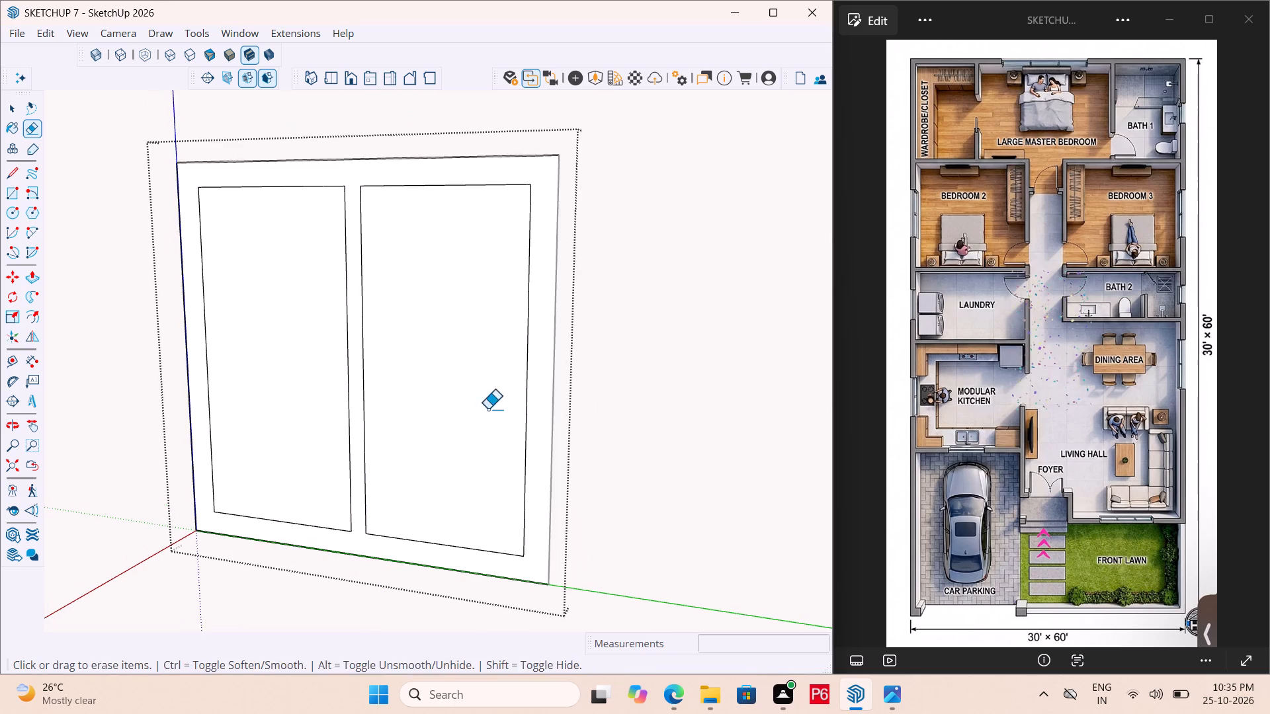
{"action": "scroll", "coordinate": [499, 409], "scroll_direction": "down", "scroll_amount": 1}
{"action": "middle_click_drag", "start_coordinate": [499, 409], "coordinate": [420, 470]}
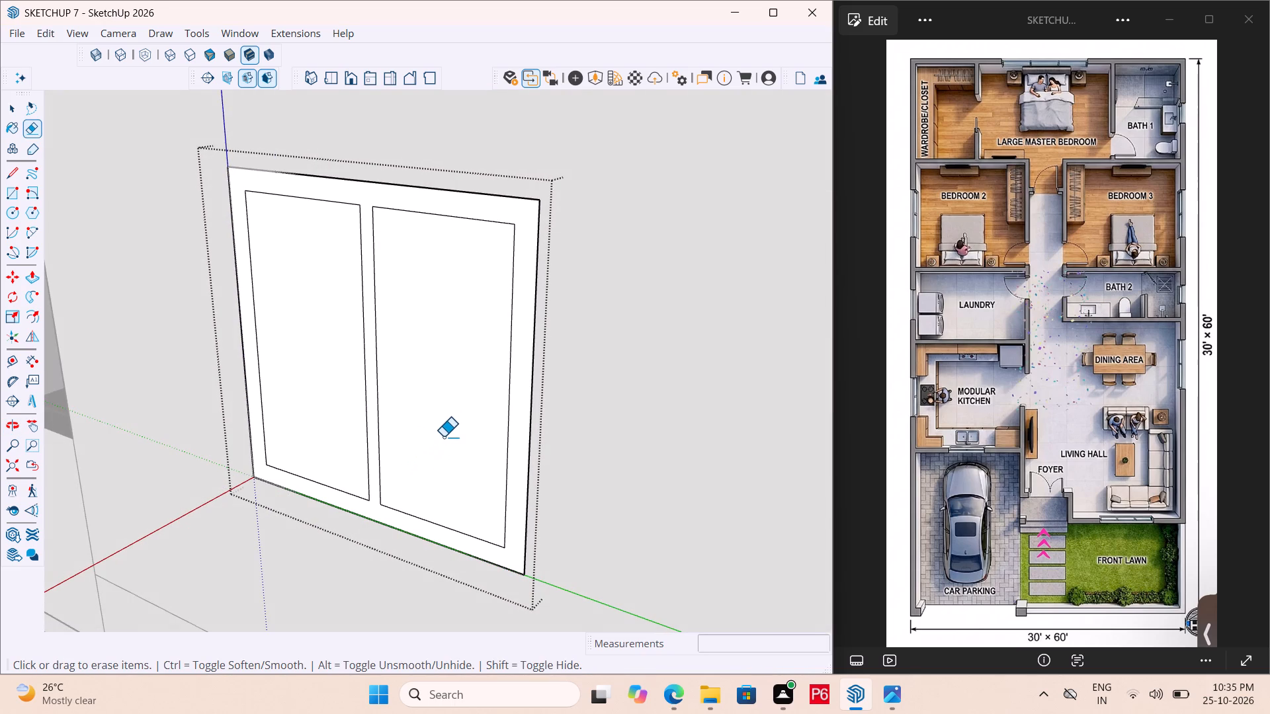
{"action": "key", "text": "ctrl+s"}
{"action": "key", "text": "ctrl+s"}
{"action": "key", "text": "ctrl+s"}
{"action": "key", "text": "ctrl+s"}
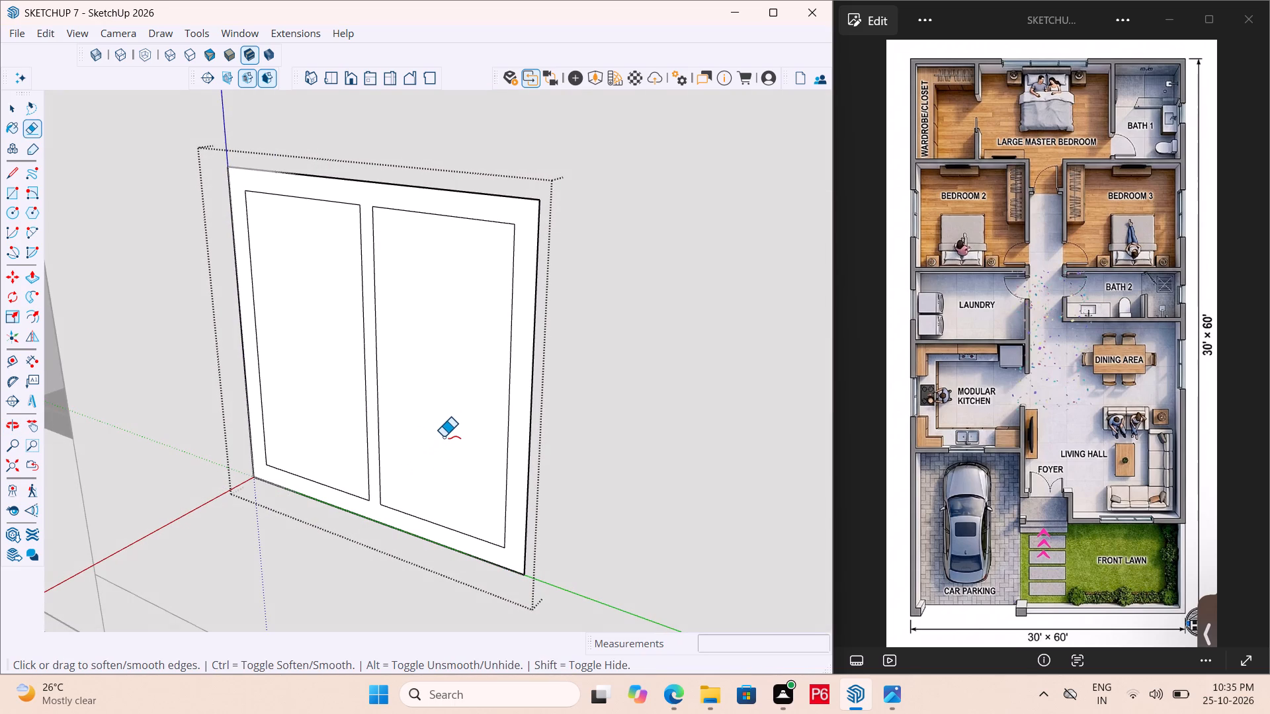
Paint both window panes with the Glass_Basic_01 material.
{"action": "key", "text": "b"}
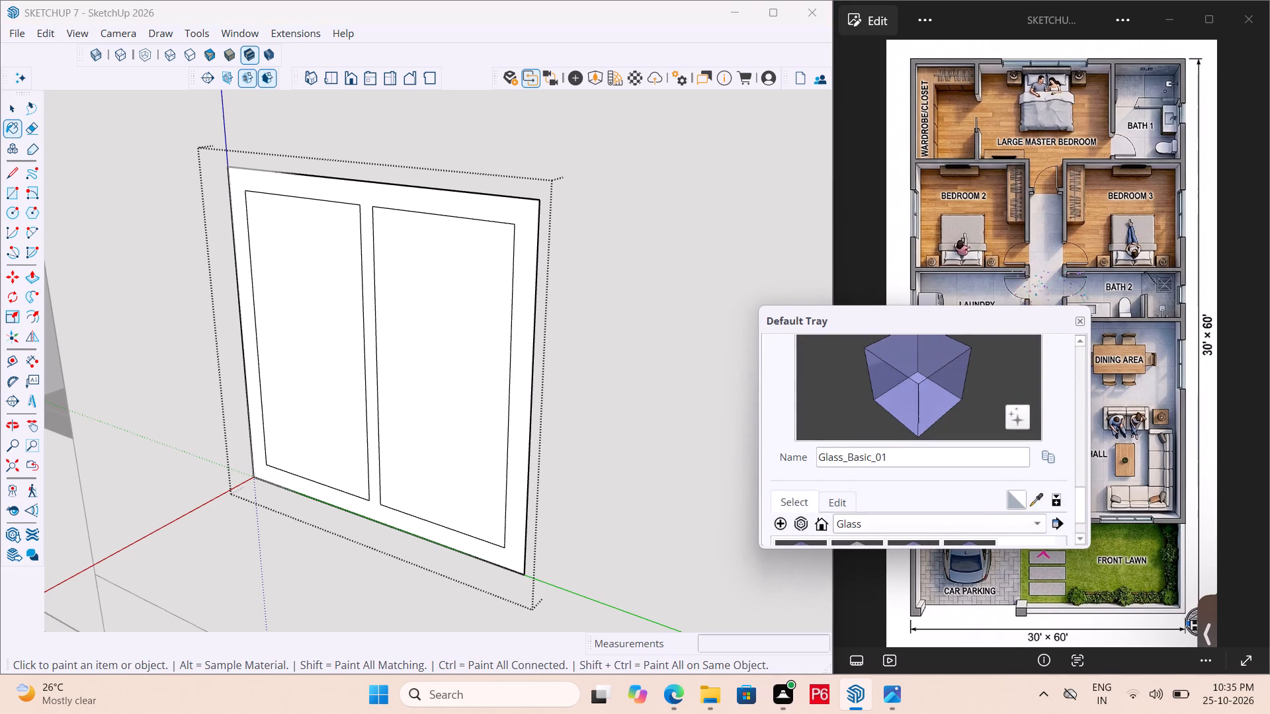
{"action": "scroll", "coordinate": [842, 483], "scroll_direction": "down", "scroll_amount": 2}
{"action": "left_click", "coordinate": [798, 507]}
{"action": "left_click_drag", "start_coordinate": [312, 387], "coordinate": [325, 387]}
{"action": "left_click", "coordinate": [424, 394]}
Paint the window frame and mullion with M09_Shadow_Night from the Solid Colors collection, and close the materials display.
{"action": "scroll", "coordinate": [958, 438], "scroll_direction": "down", "scroll_amount": 5}
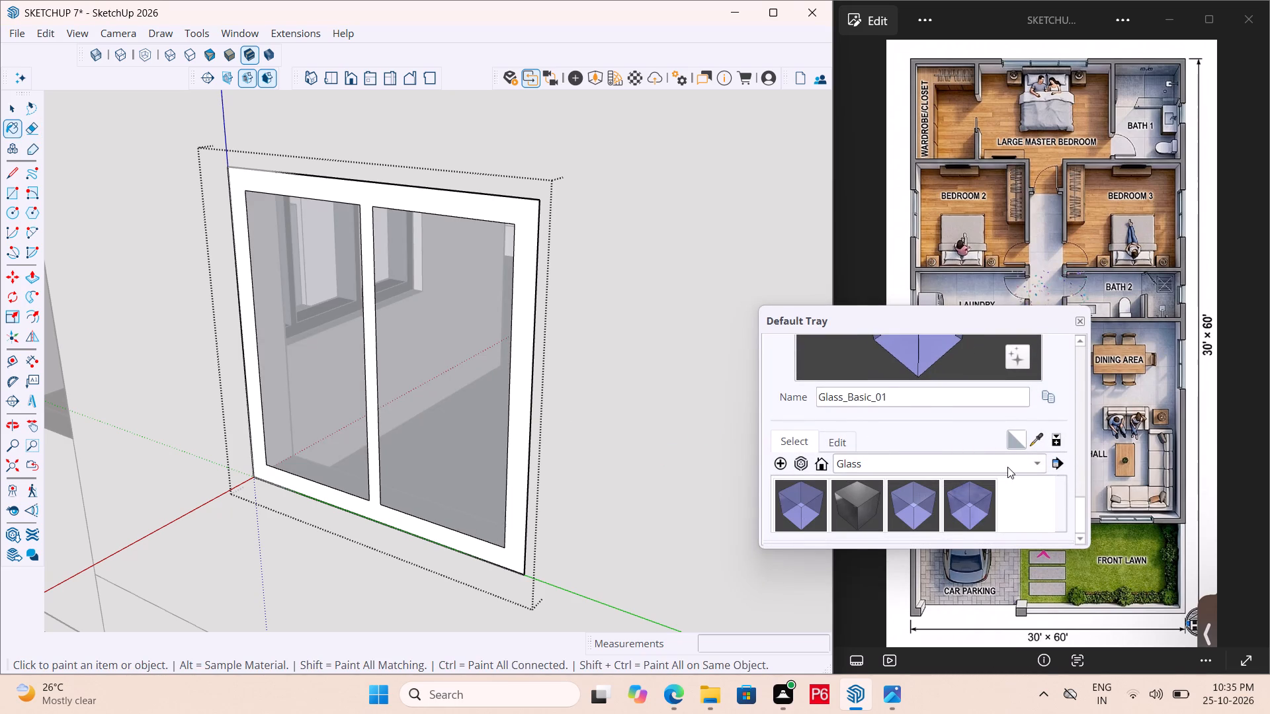
{"action": "left_click", "coordinate": [1007, 467]}
{"action": "left_click", "coordinate": [884, 553]}
{"action": "scroll", "coordinate": [904, 444], "scroll_direction": "down", "scroll_amount": 4}
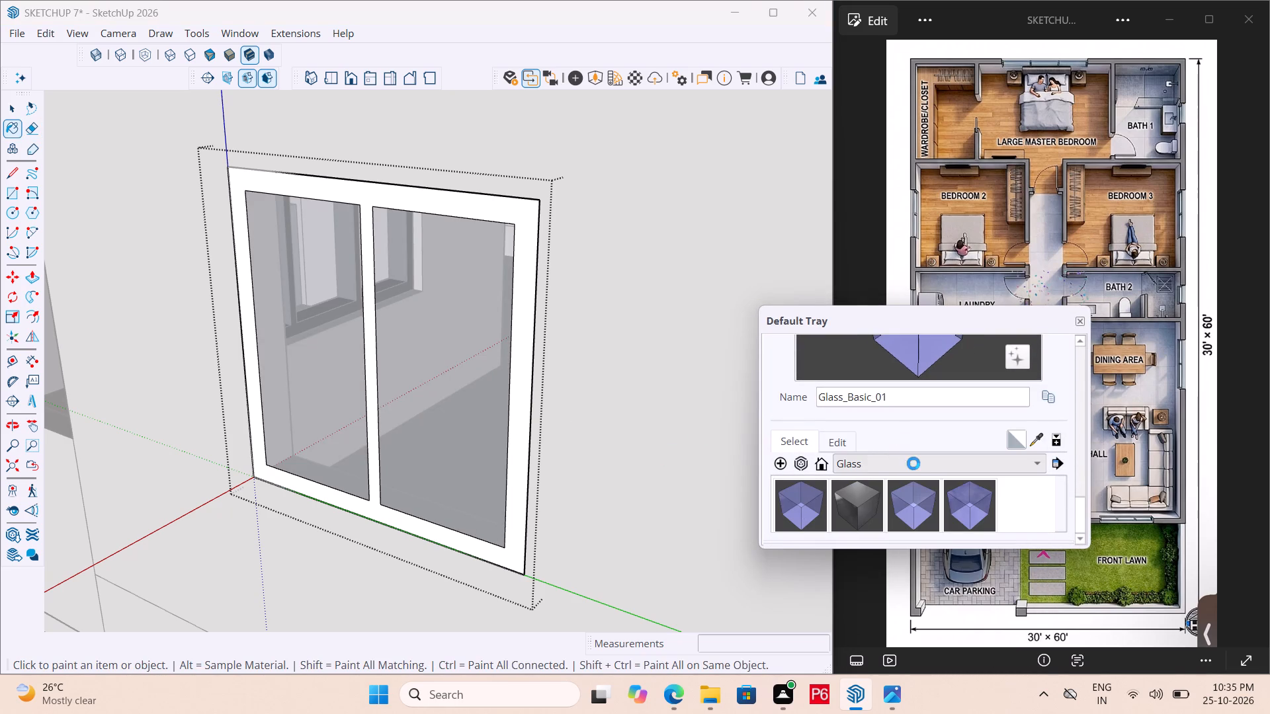
{"action": "scroll", "coordinate": [1000, 485], "scroll_direction": "down", "scroll_amount": 15}
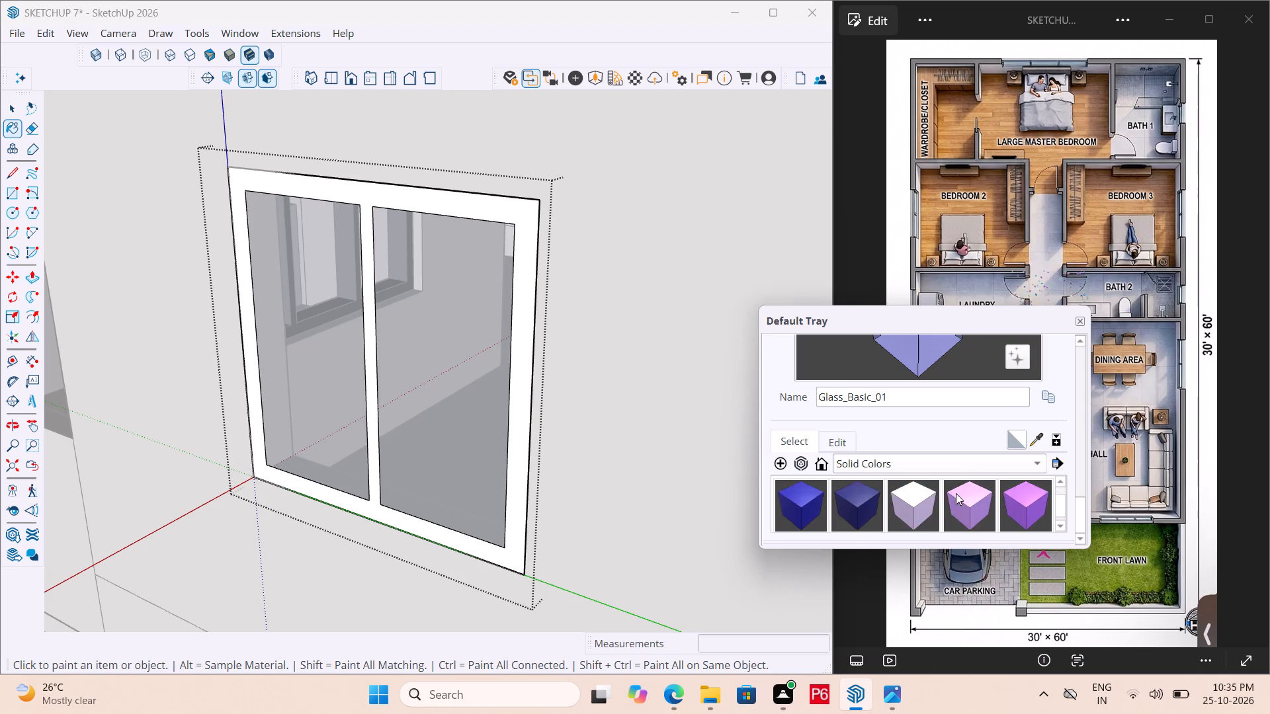
{"action": "scroll", "coordinate": [954, 495], "scroll_direction": "down", "scroll_amount": 11}
{"action": "left_click", "coordinate": [805, 508]}
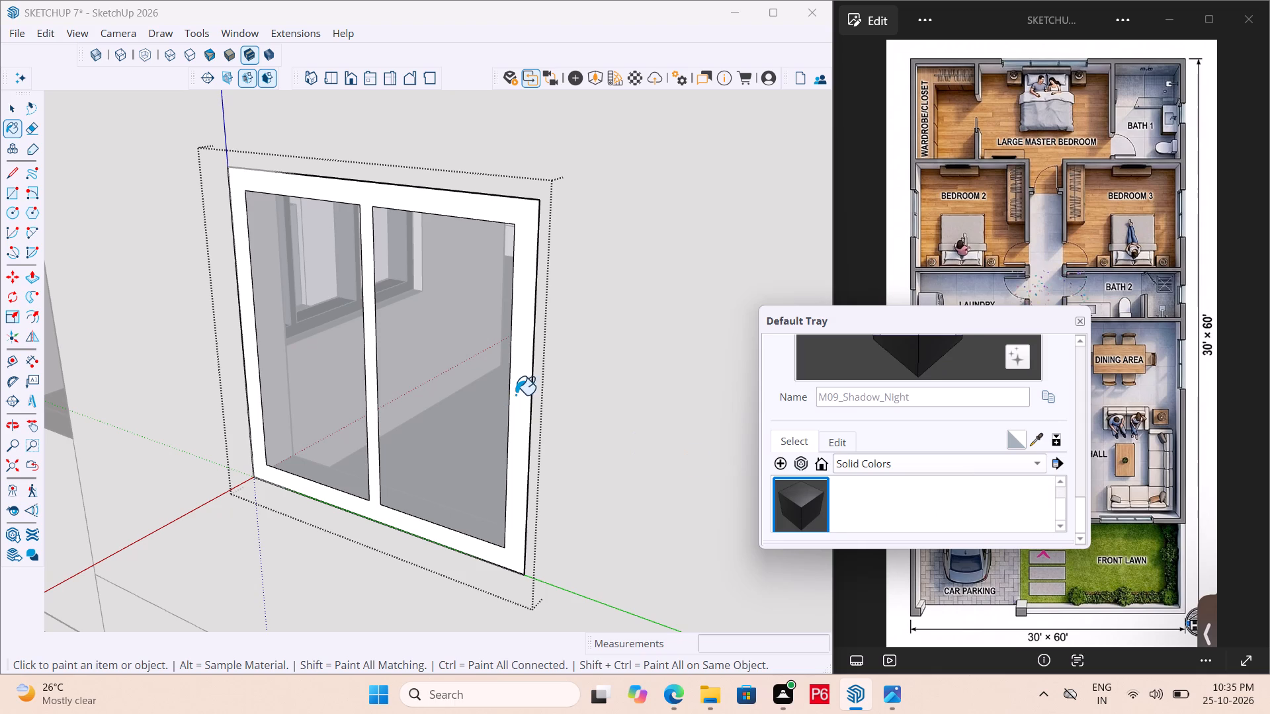
{"action": "left_click", "coordinate": [520, 387]}
{"action": "left_click", "coordinate": [1079, 319]}
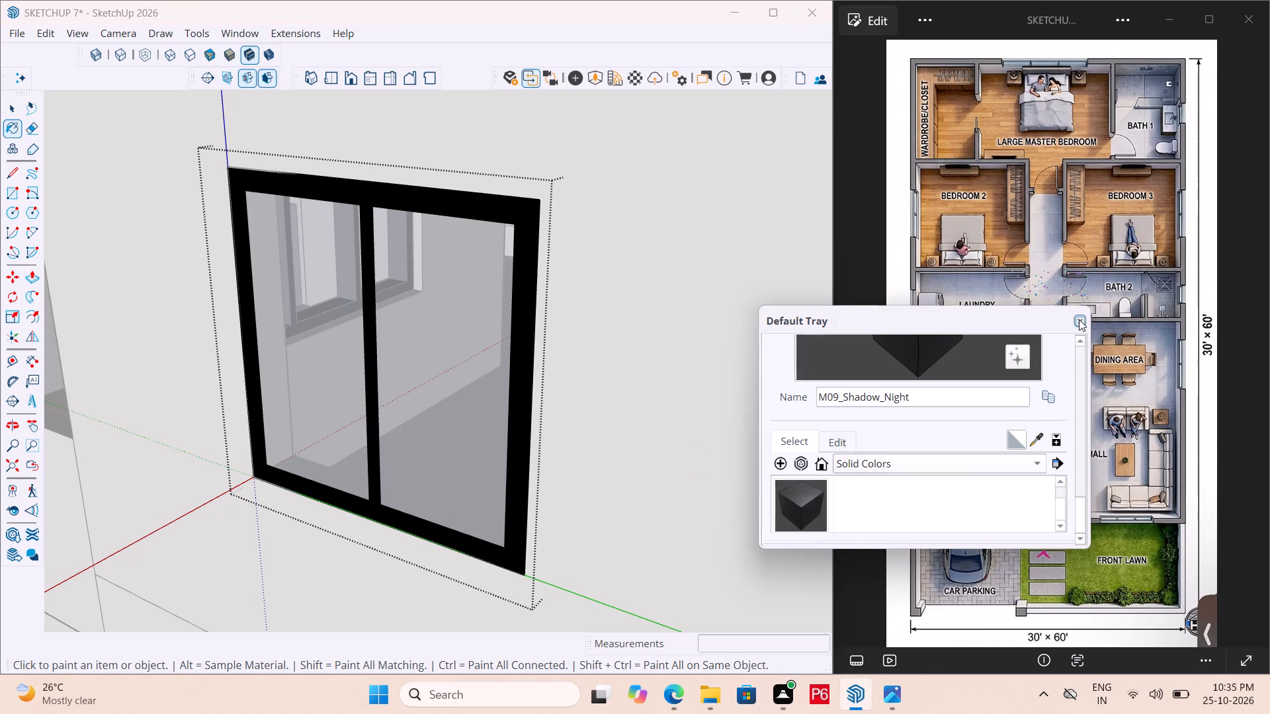
{"action": "key", "text": "space"}
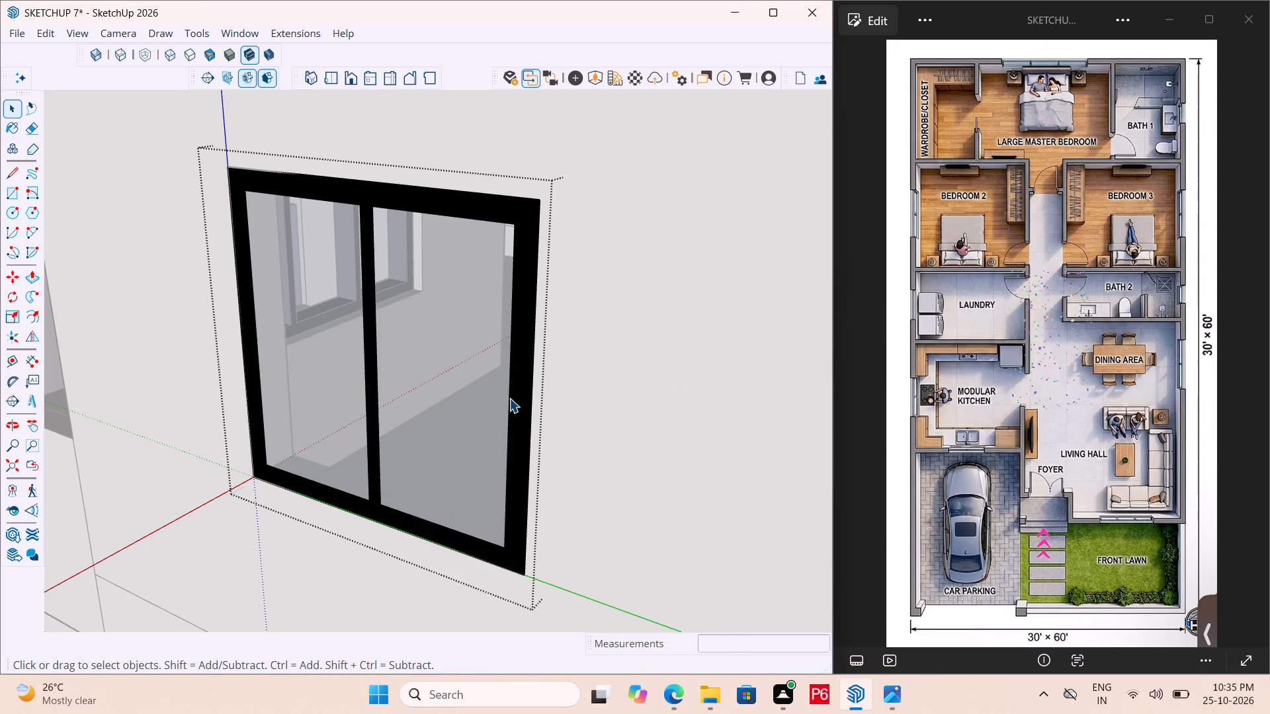
Extrude the window frame and mullion face 6" outward, save, and leave the group.
{"action": "key", "text": "p"}
{"action": "left_click", "coordinate": [513, 431]}
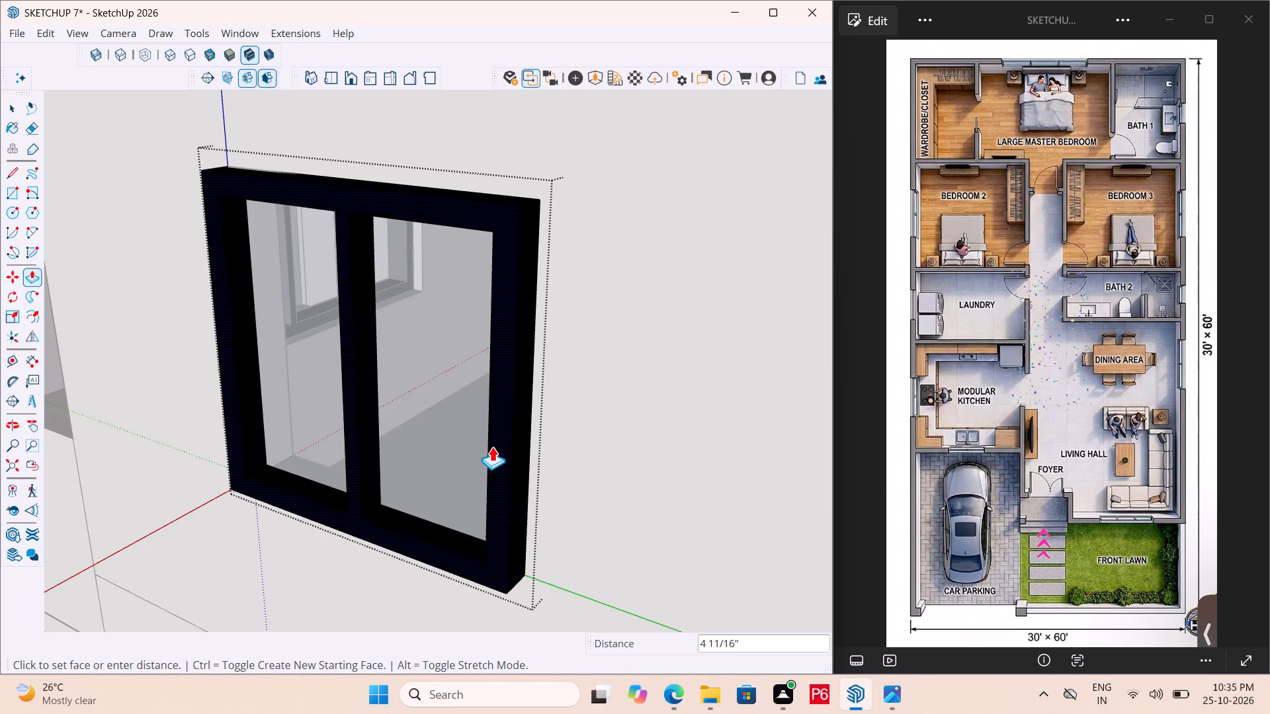
{"action": "type", "text": "6\""}
{"action": "key", "text": "Return"}
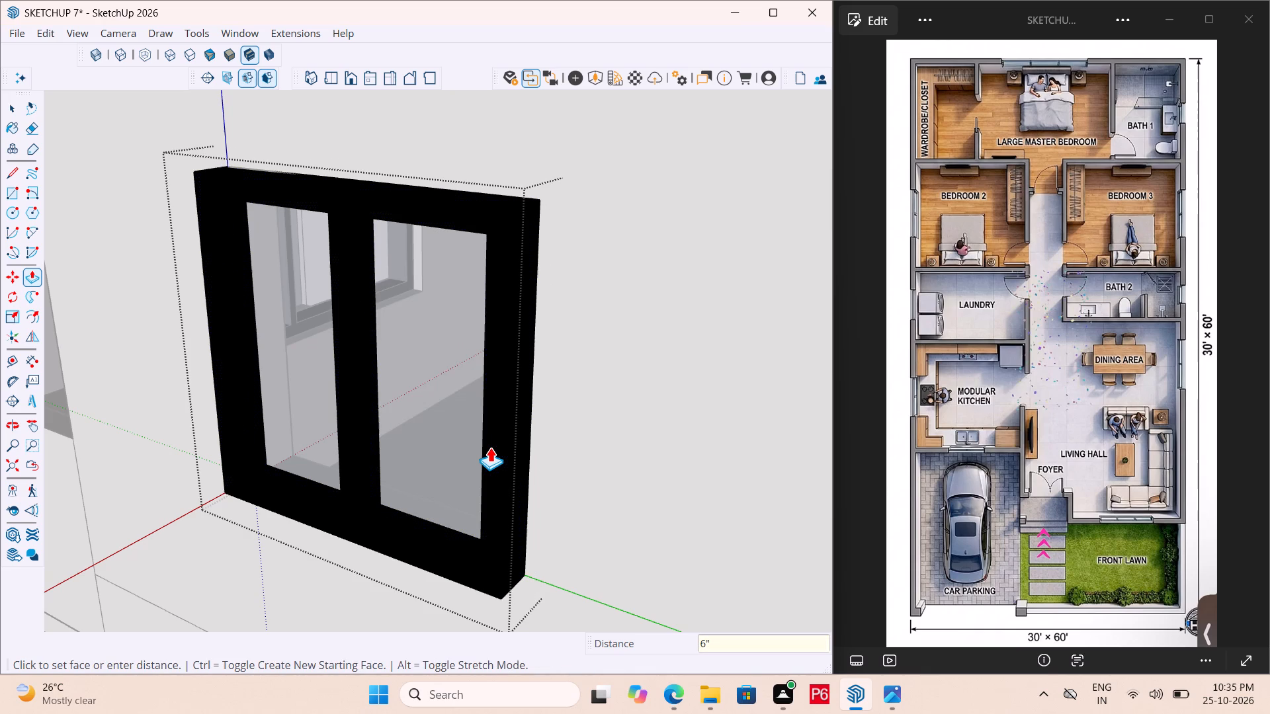
{"action": "key", "text": "ctrl+s"}
{"action": "key", "text": "ctrl+s"}
{"action": "key", "text": "space"}
{"action": "left_click", "coordinate": [624, 375]}
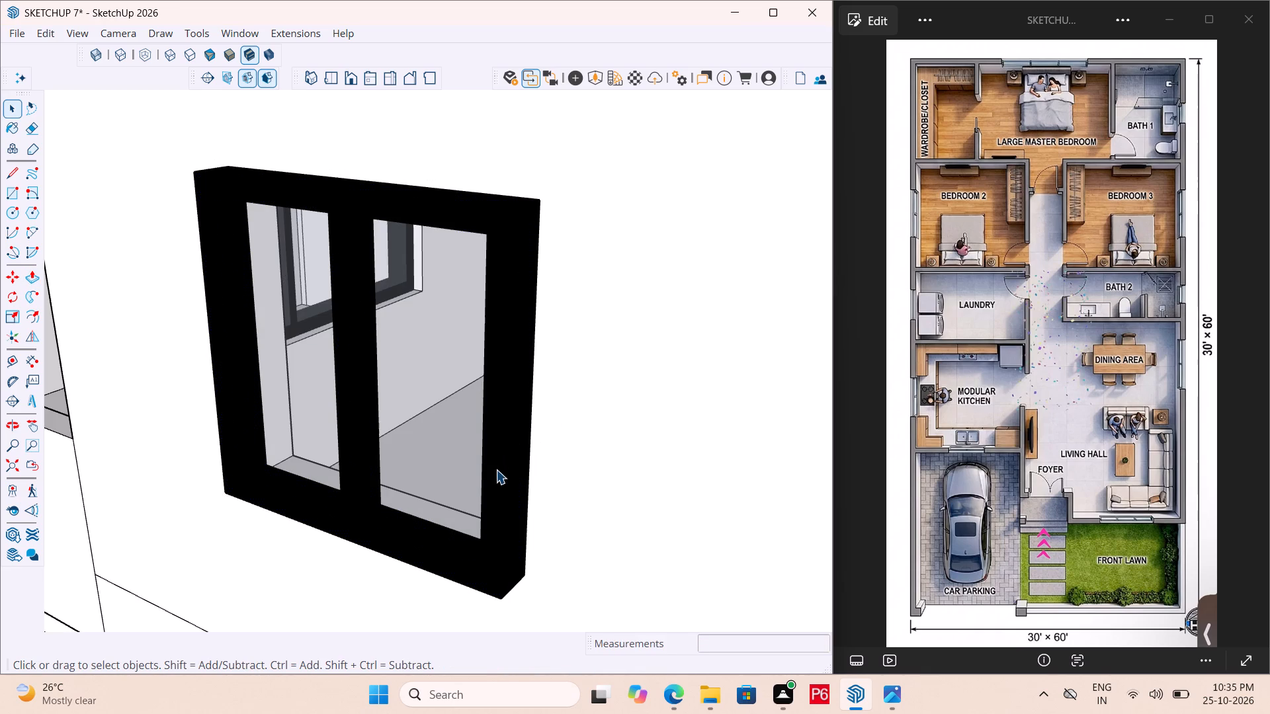
Move the window back from its outer bottom corner to the opening's corner so it sits flush with the wall face, and save.
{"action": "left_click", "coordinate": [503, 471]}
{"action": "key", "text": "m"}
{"action": "left_click", "coordinate": [504, 608]}
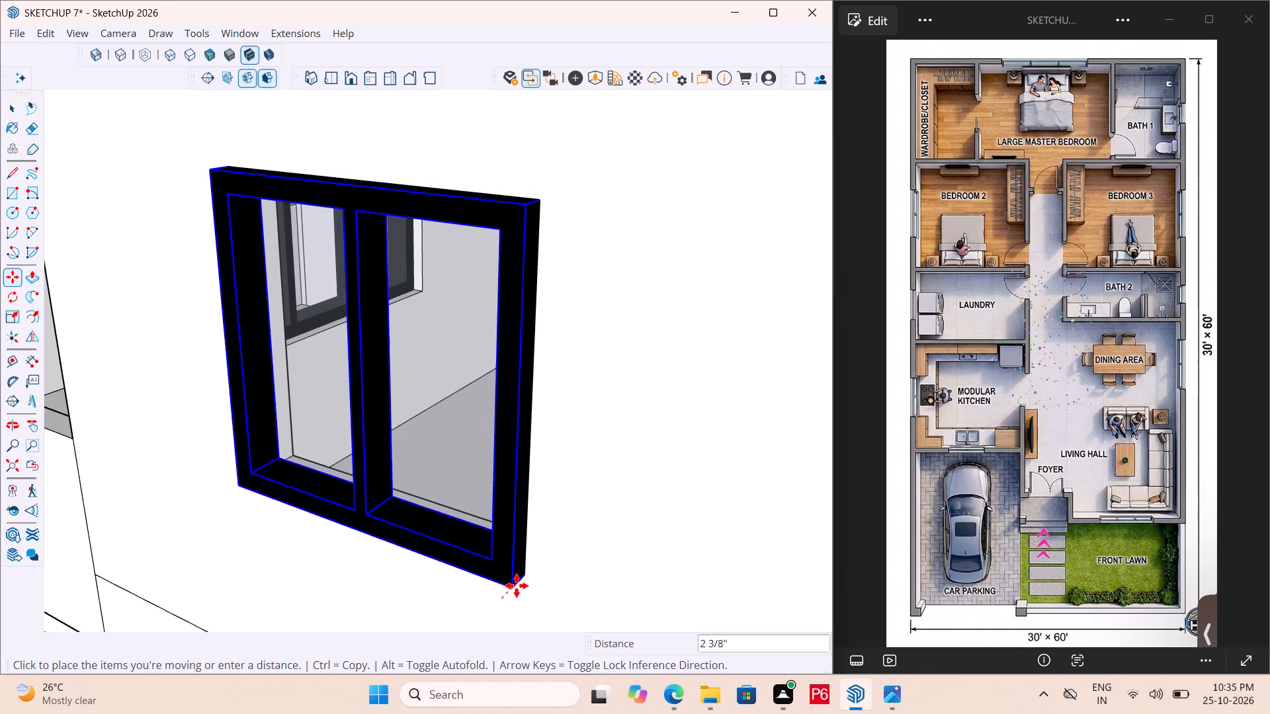
{"action": "left_click", "coordinate": [526, 576]}
{"action": "middle_click_drag", "start_coordinate": [614, 537], "coordinate": [568, 562], "text": "ctrl"}
{"action": "key", "text": "ctrl+s"}
{"action": "key", "text": "ctrl+s"}
{"action": "key", "text": "ctrl+s"}
{"action": "key", "text": "ctrl+s"}
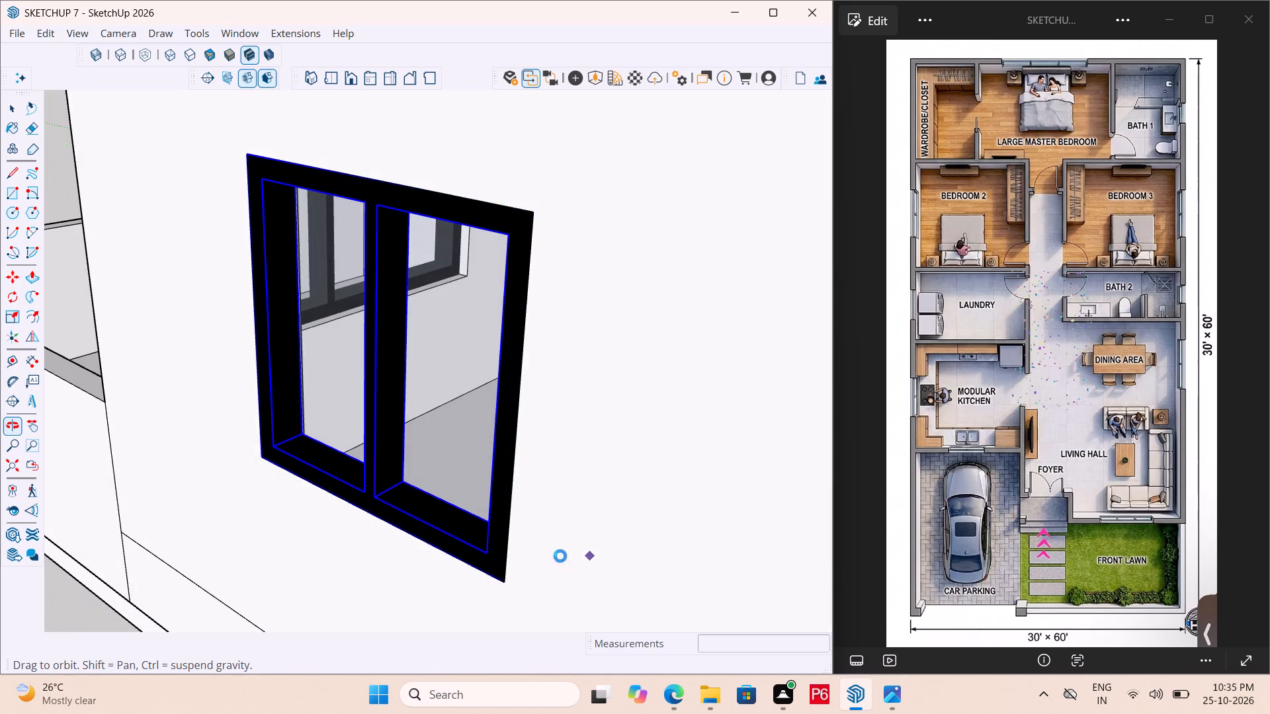
{"action": "key", "text": "ctrl+s"}
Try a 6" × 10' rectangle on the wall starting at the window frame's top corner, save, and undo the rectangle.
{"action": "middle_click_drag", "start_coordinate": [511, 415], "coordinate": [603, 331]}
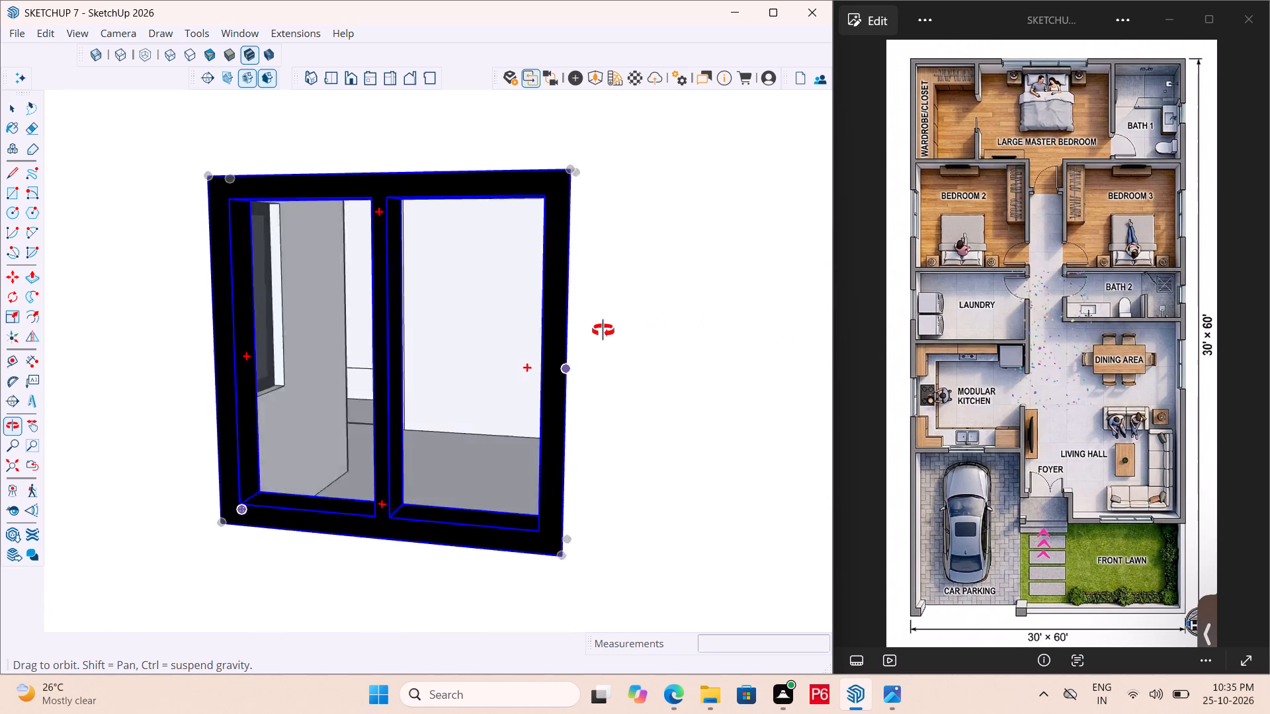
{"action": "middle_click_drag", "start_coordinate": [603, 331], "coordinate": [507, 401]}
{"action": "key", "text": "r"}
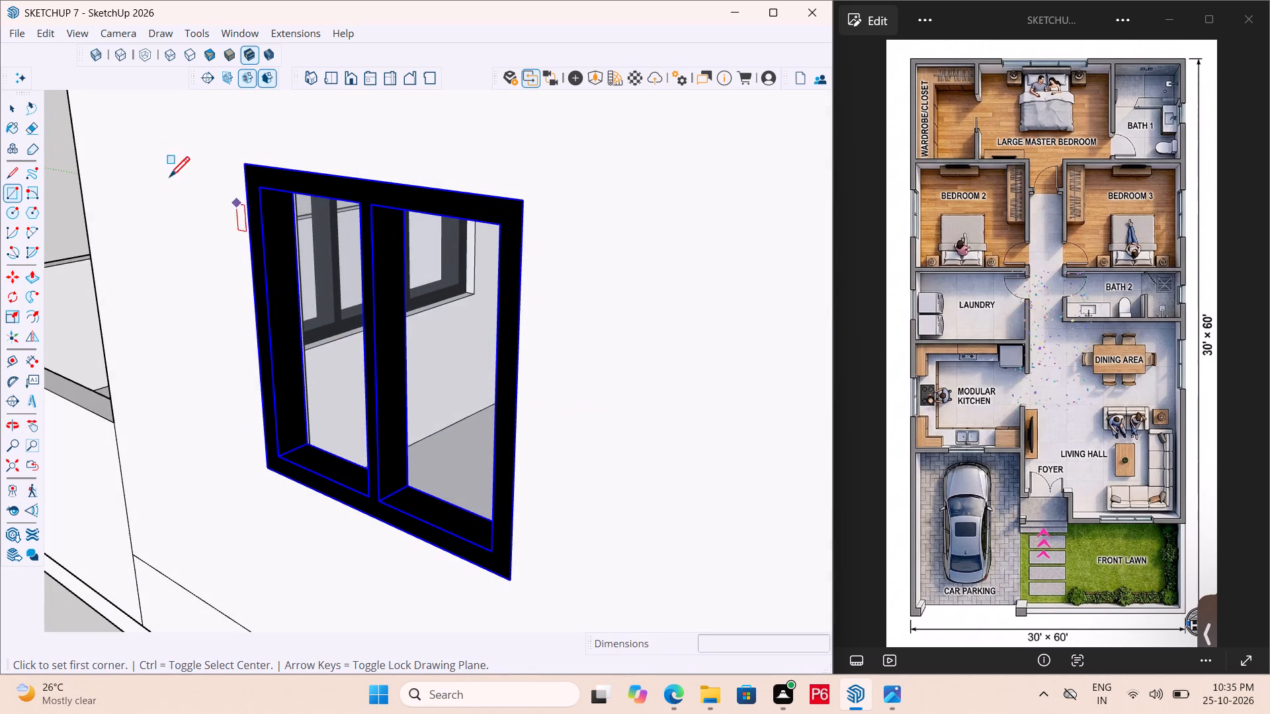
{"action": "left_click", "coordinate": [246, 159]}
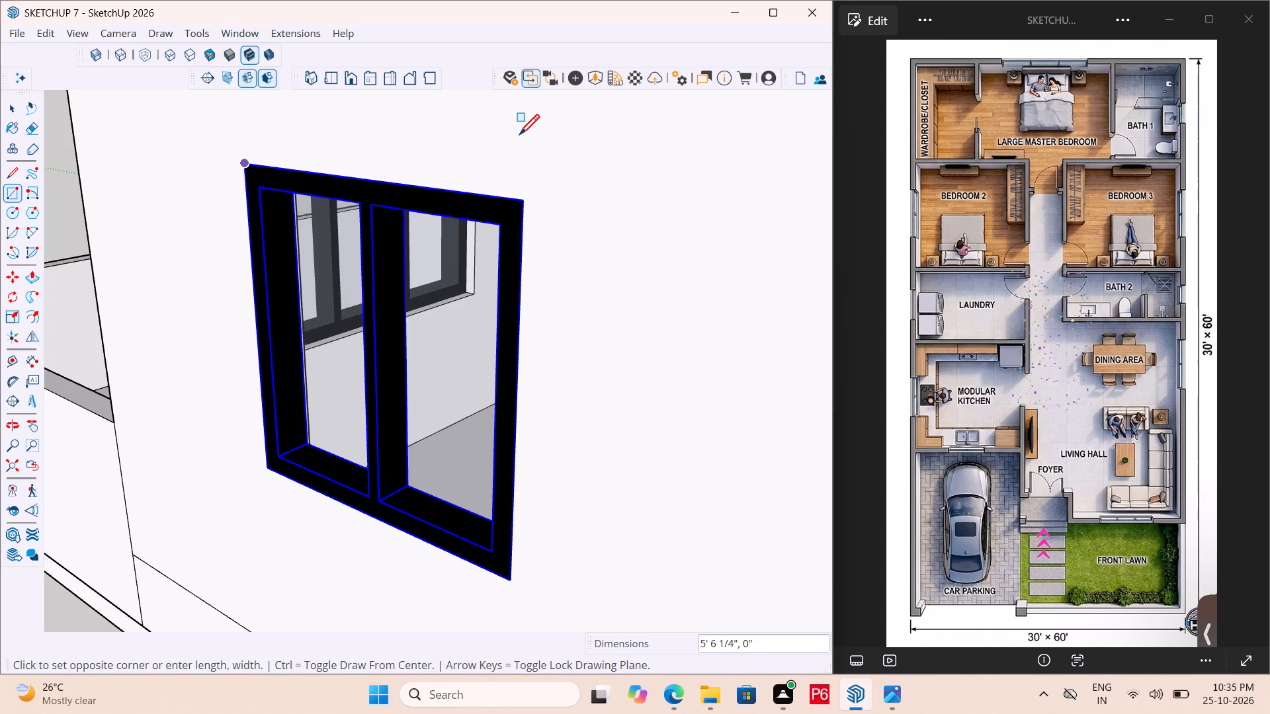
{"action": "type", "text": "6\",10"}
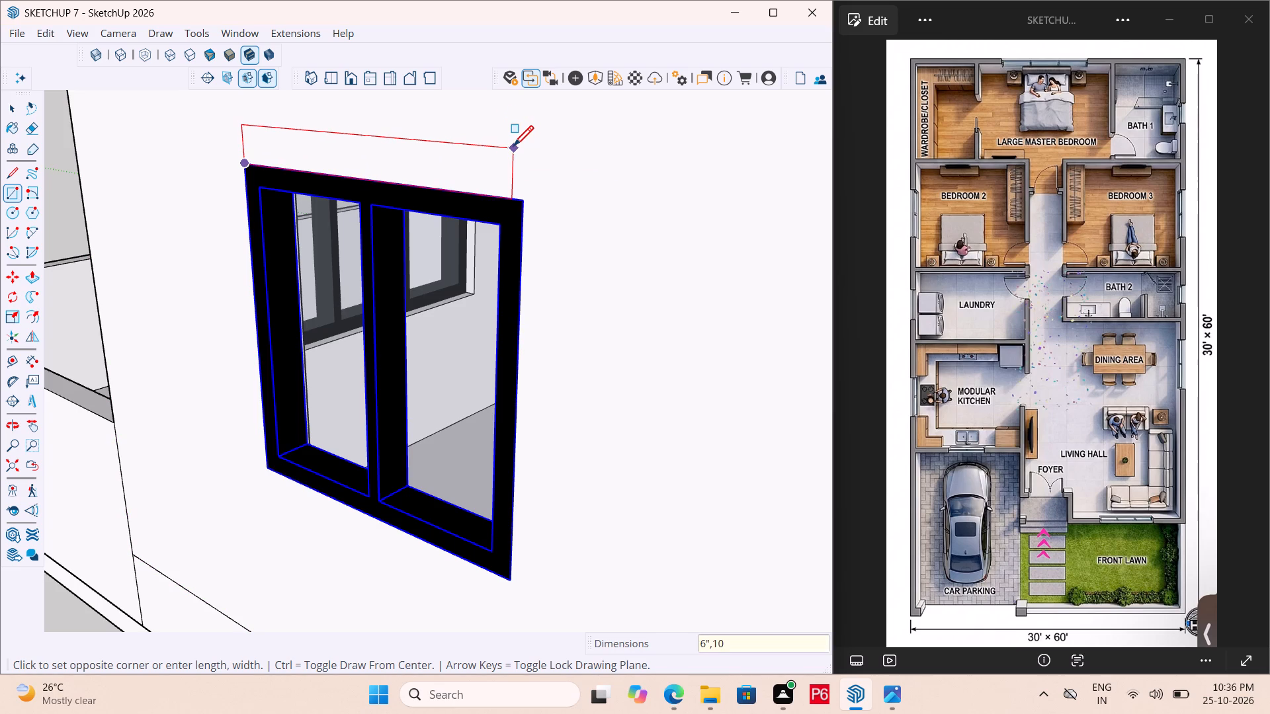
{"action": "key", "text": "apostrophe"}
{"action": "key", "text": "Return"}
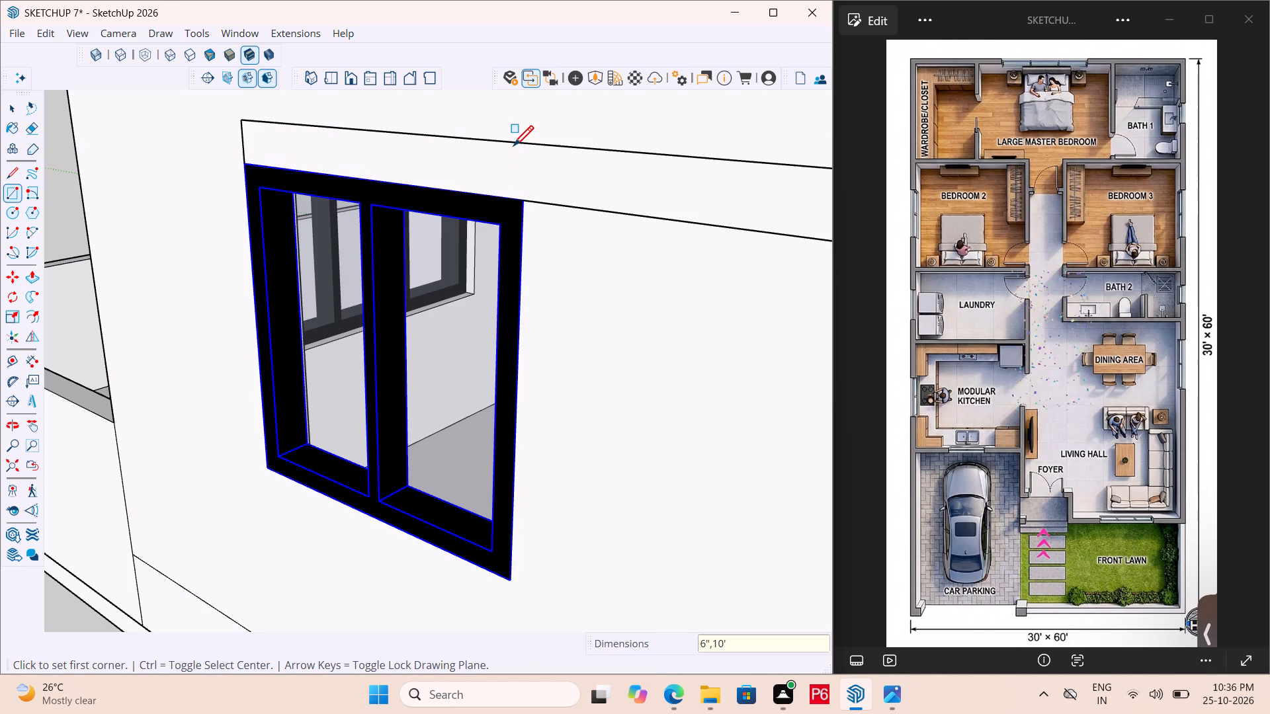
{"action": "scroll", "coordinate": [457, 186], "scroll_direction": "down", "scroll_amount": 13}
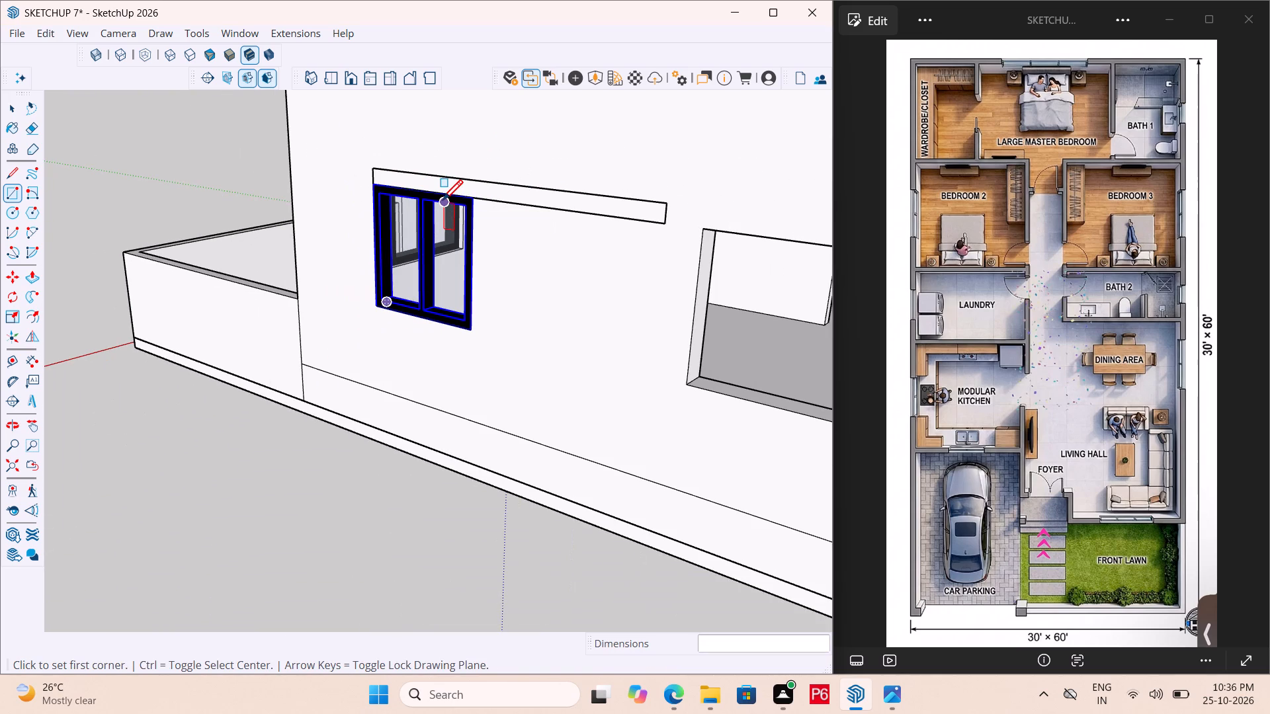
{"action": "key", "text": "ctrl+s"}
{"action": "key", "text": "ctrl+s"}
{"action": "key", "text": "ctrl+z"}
Draw a 6" × 5' rectangle on the wall directly above the window, starting at the frame's top corner, and save.
{"action": "scroll", "coordinate": [341, 173], "scroll_direction": "up", "scroll_amount": 10}
{"action": "left_click", "coordinate": [332, 201]}
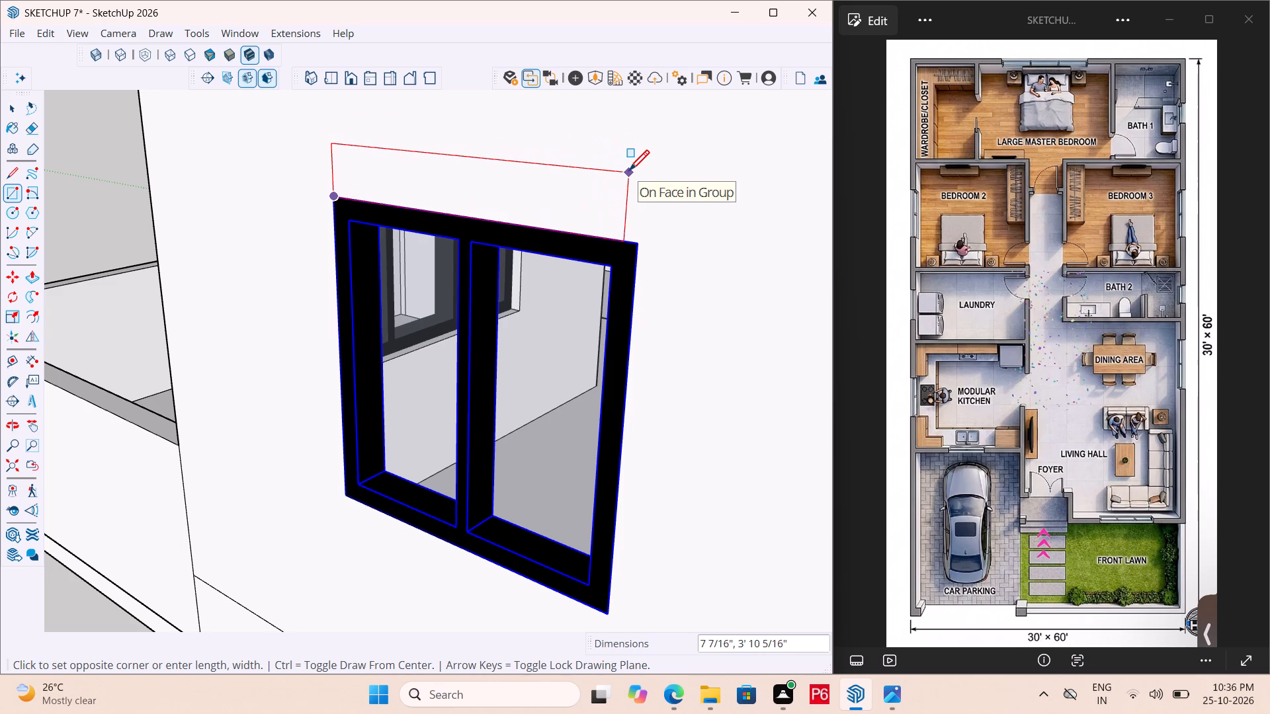
{"action": "key", "text": "6"}
{"action": "key", "text": "shift+quotedbl"}
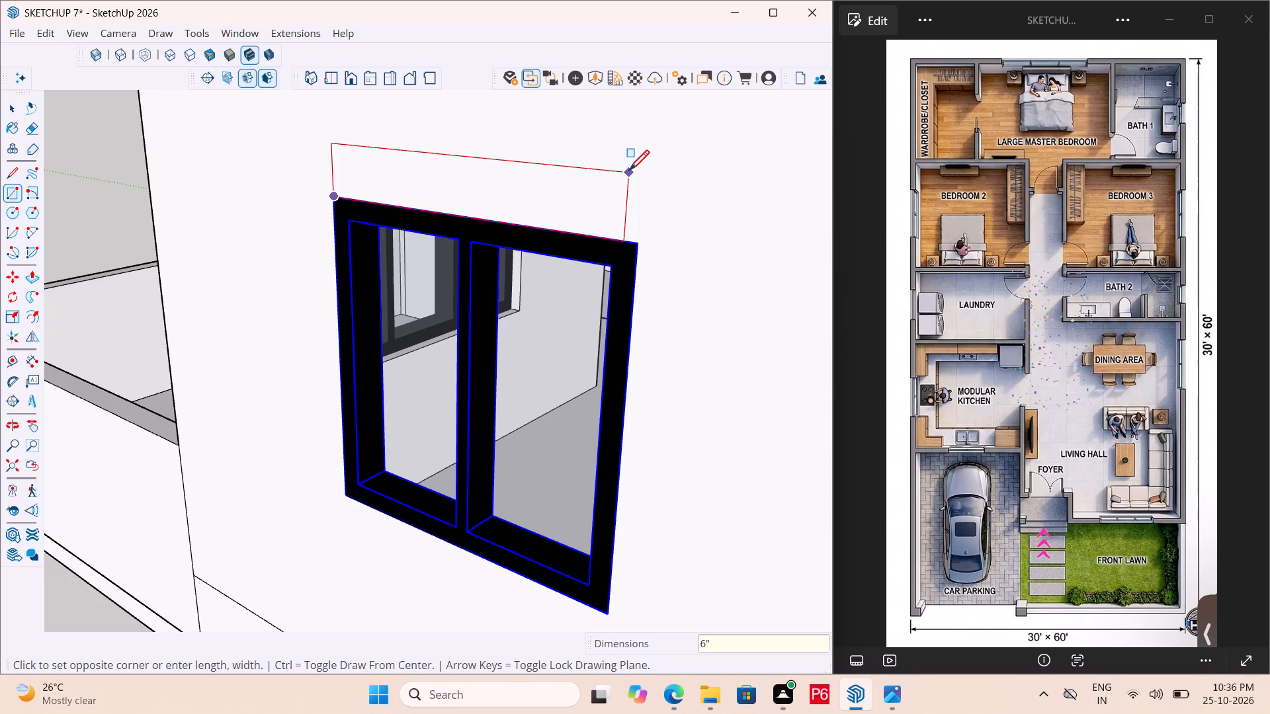
{"action": "key", "text": "comma"}
{"action": "type", "text": "5'"}
{"action": "key", "text": "Return"}
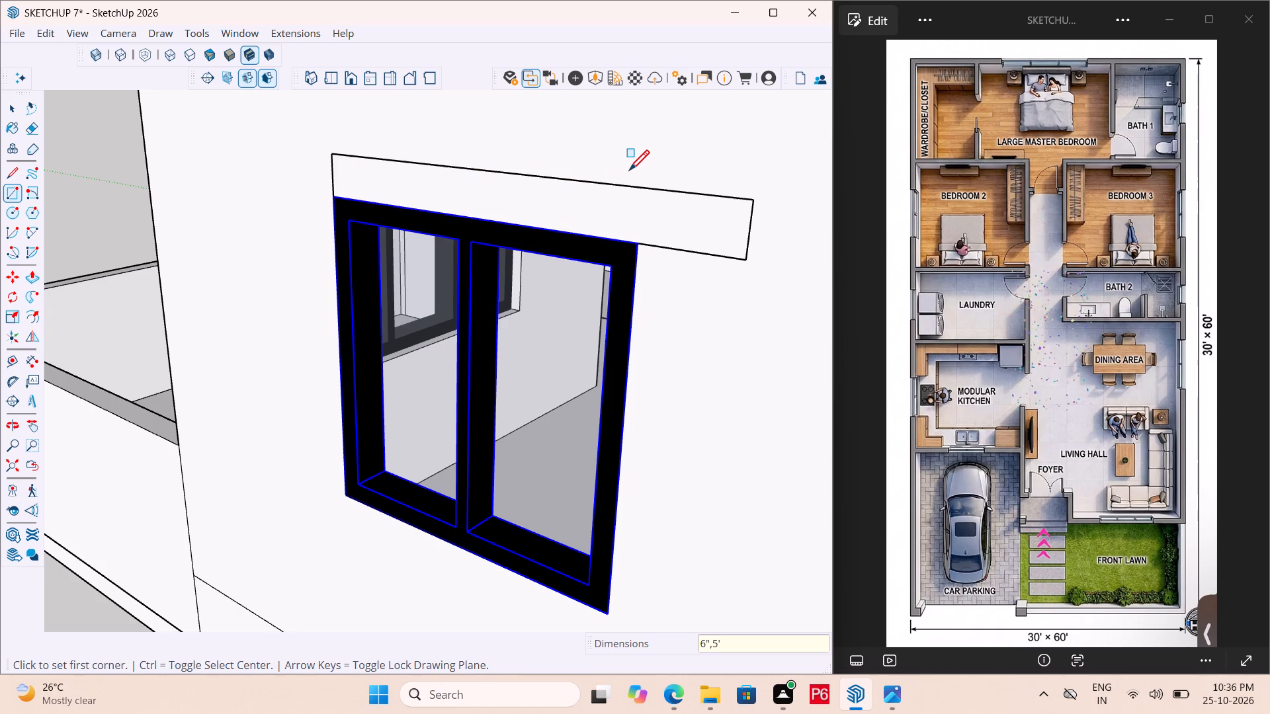
{"action": "key", "text": "ctrl+s"}
{"action": "key", "text": "ctrl+s"}
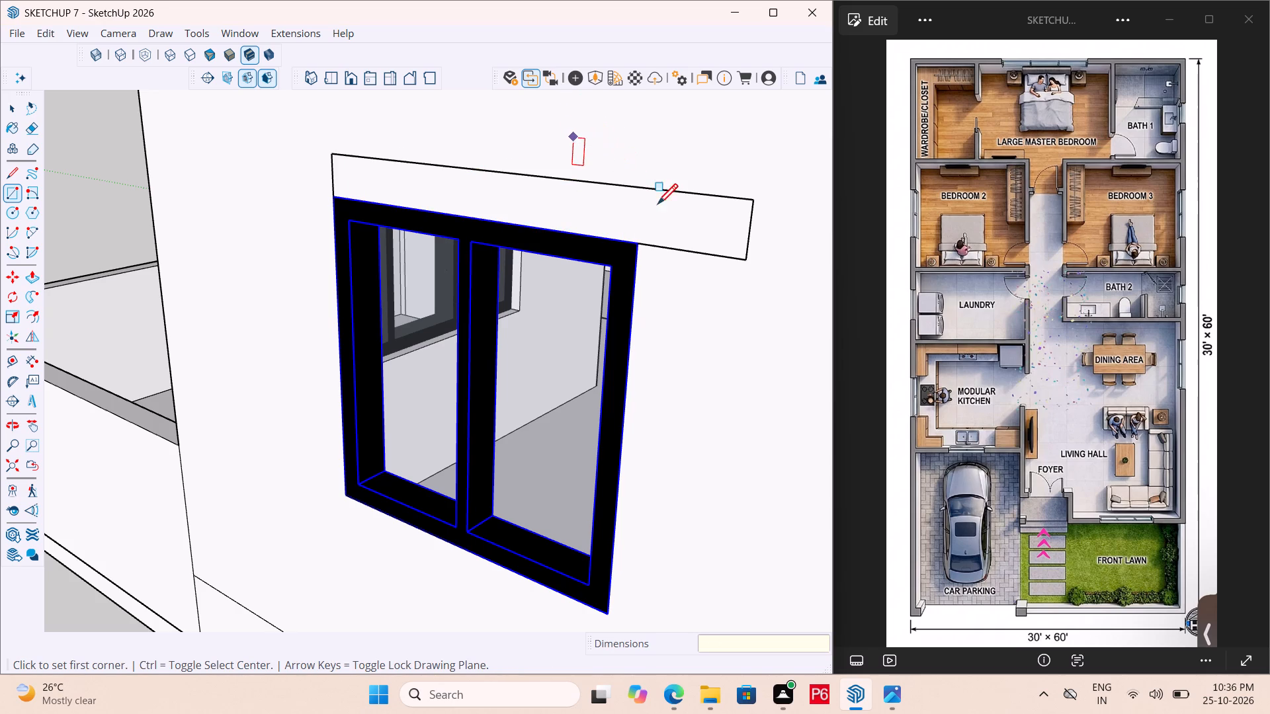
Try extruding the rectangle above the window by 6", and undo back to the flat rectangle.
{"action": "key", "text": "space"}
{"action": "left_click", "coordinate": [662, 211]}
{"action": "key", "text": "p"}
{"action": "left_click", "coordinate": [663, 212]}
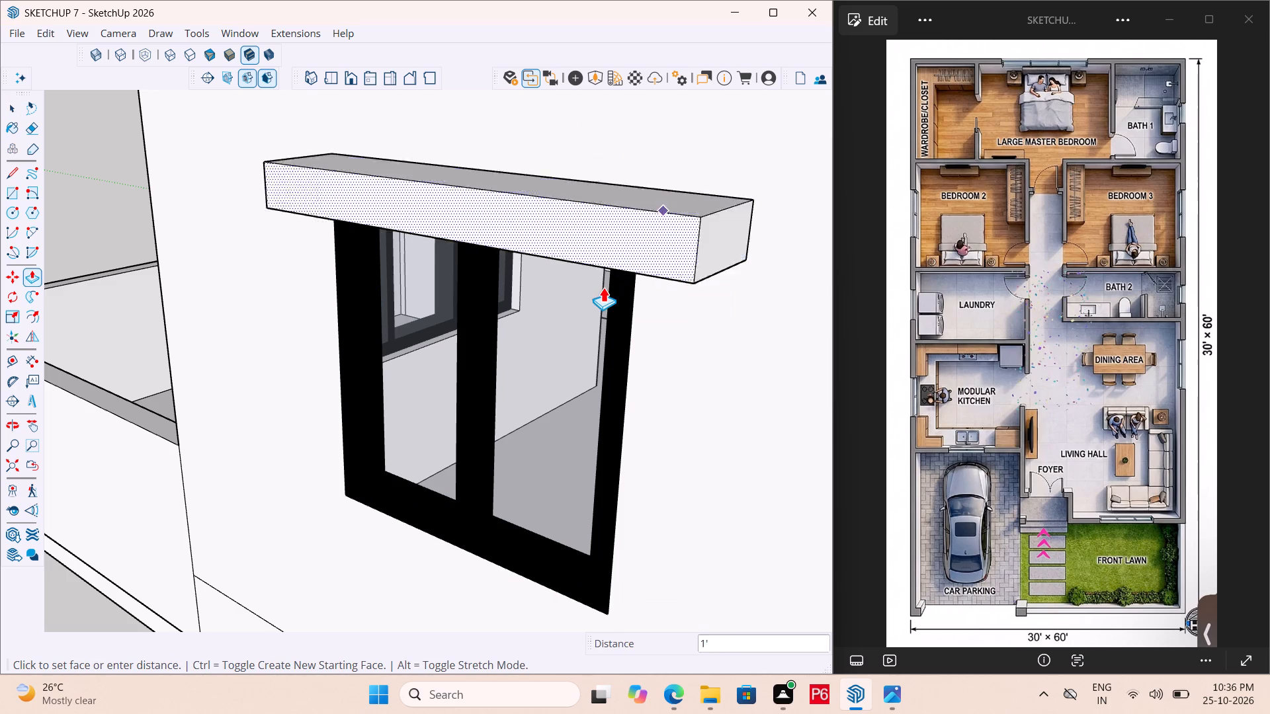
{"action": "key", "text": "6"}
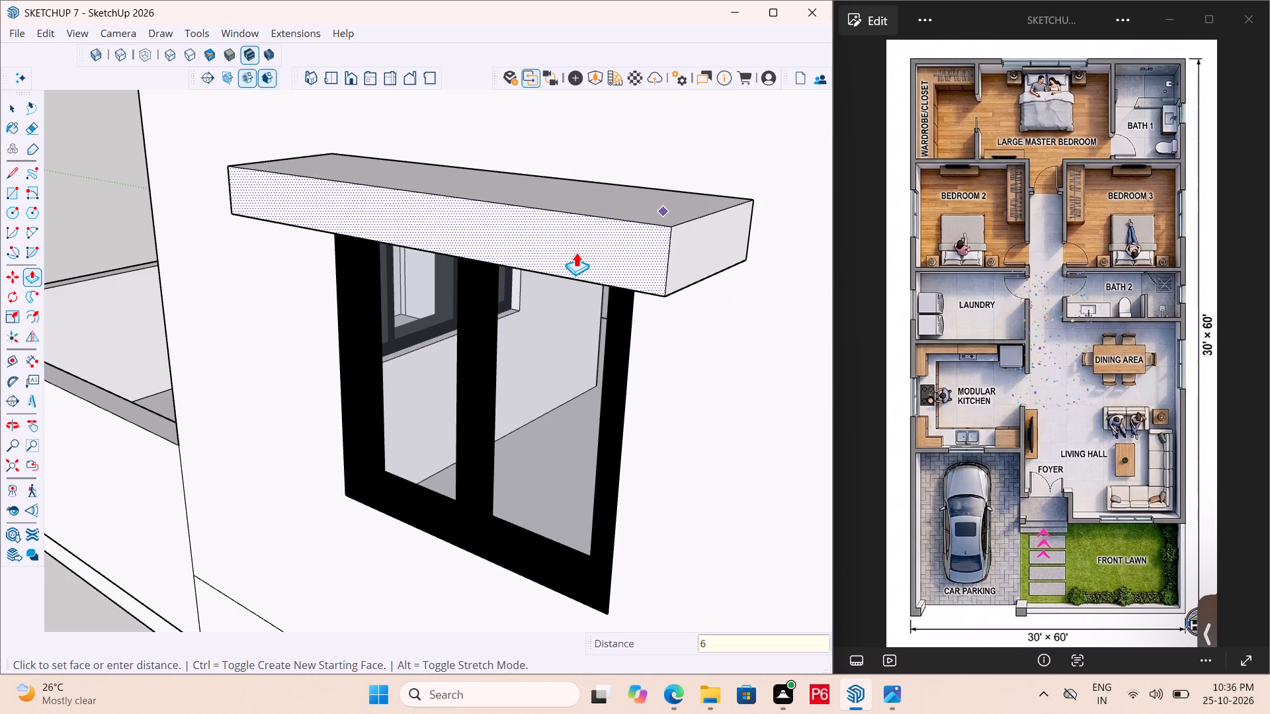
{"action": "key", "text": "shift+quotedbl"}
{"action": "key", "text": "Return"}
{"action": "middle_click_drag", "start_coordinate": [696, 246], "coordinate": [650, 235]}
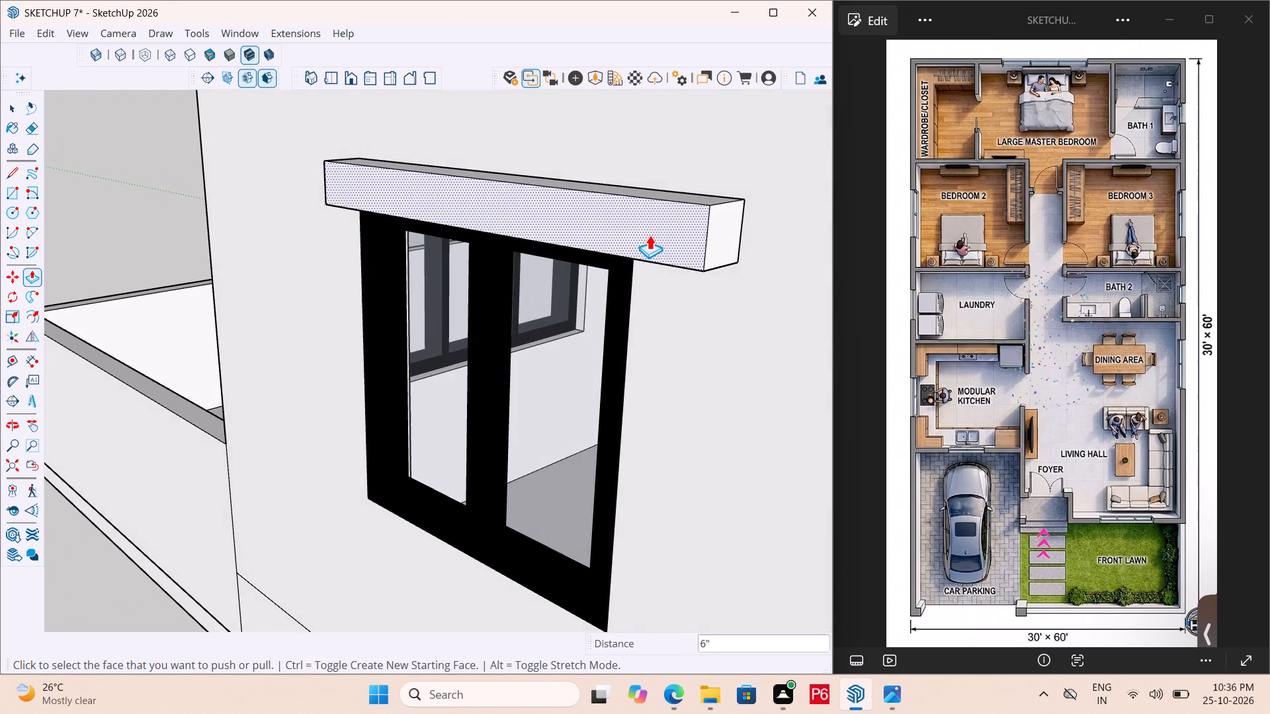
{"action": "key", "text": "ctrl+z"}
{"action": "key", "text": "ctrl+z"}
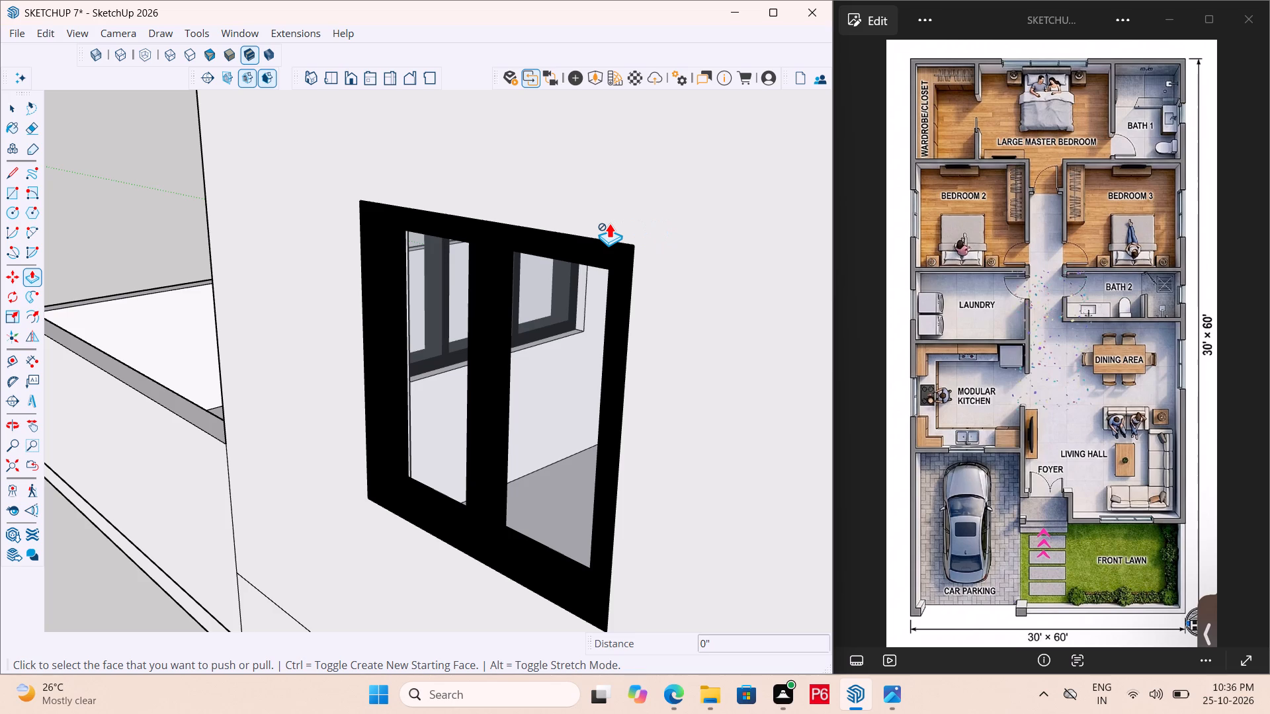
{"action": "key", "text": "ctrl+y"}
Make the rectangle above the window, with its edges, into a group.
{"action": "key", "text": "space"}
{"action": "double_click", "coordinate": [642, 209]}
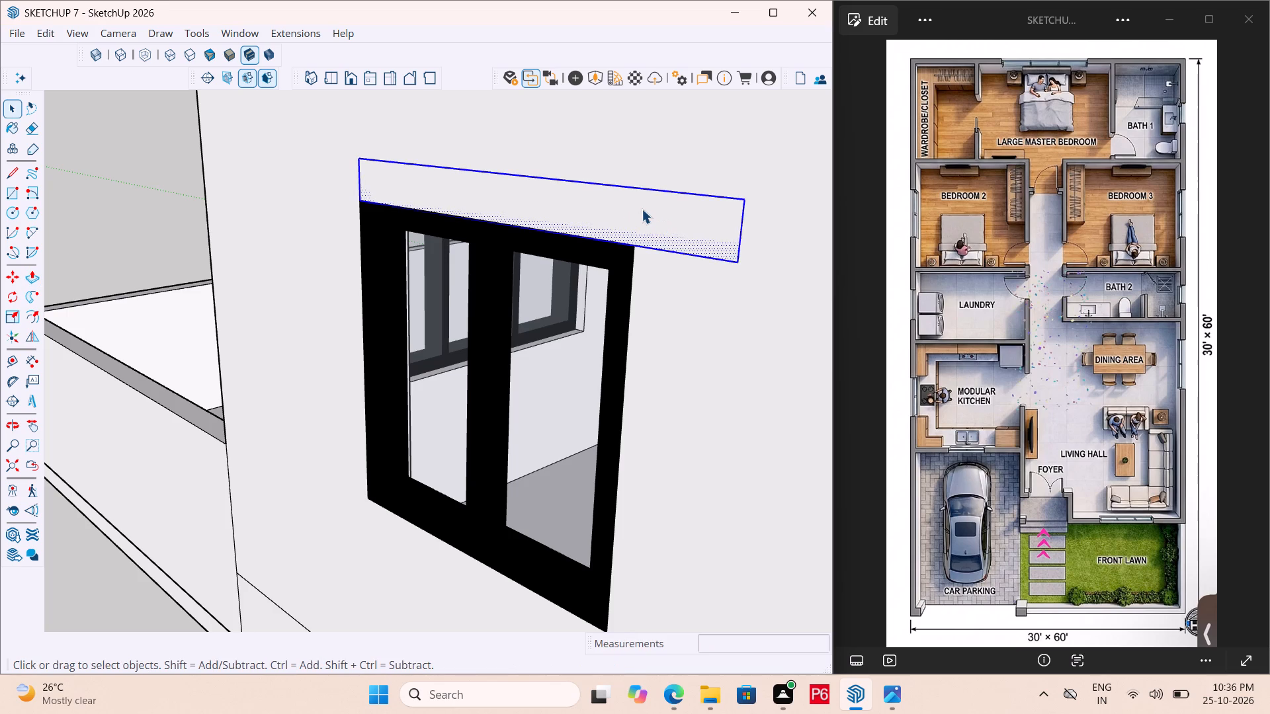
{"action": "right_click", "coordinate": [642, 209]}
{"action": "left_click", "coordinate": [710, 368]}
Extrude the grouped rectangle's face 6" outward inside its group to form the lintel above the window.
{"action": "double_click", "coordinate": [696, 235]}
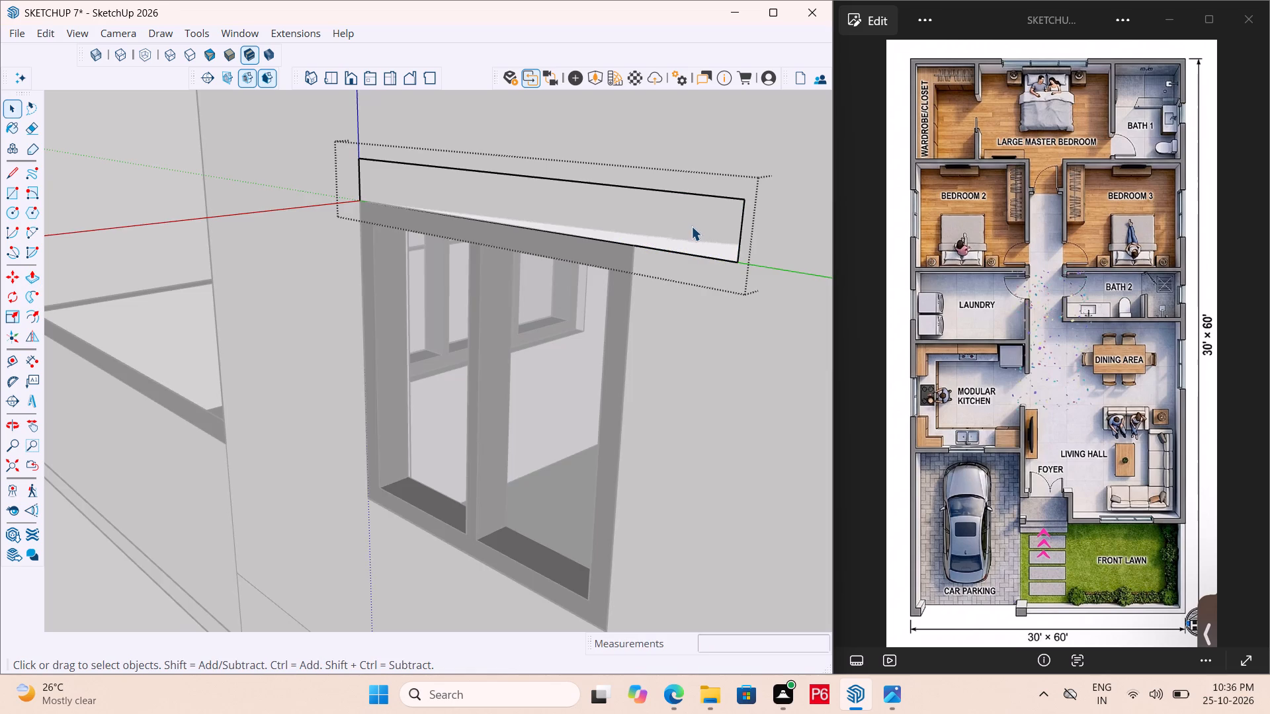
{"action": "left_click", "coordinate": [685, 223]}
{"action": "key", "text": "p"}
{"action": "left_click", "coordinate": [685, 223]}
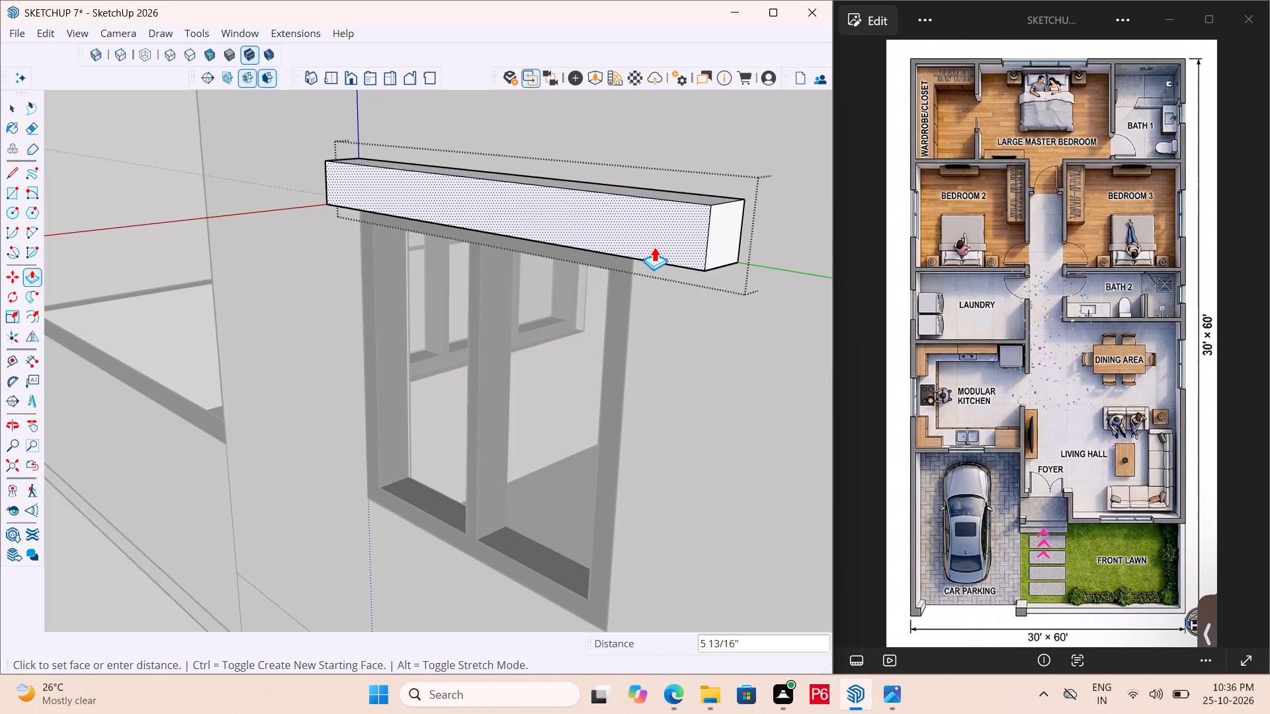
{"action": "type", "text": "6\""}
{"action": "key", "text": "Return"}
Push the lintel's overhanging end face back 1' to line up with the window's edge, save, and leave the group.
{"action": "middle_click_drag", "start_coordinate": [739, 284], "coordinate": [634, 243]}
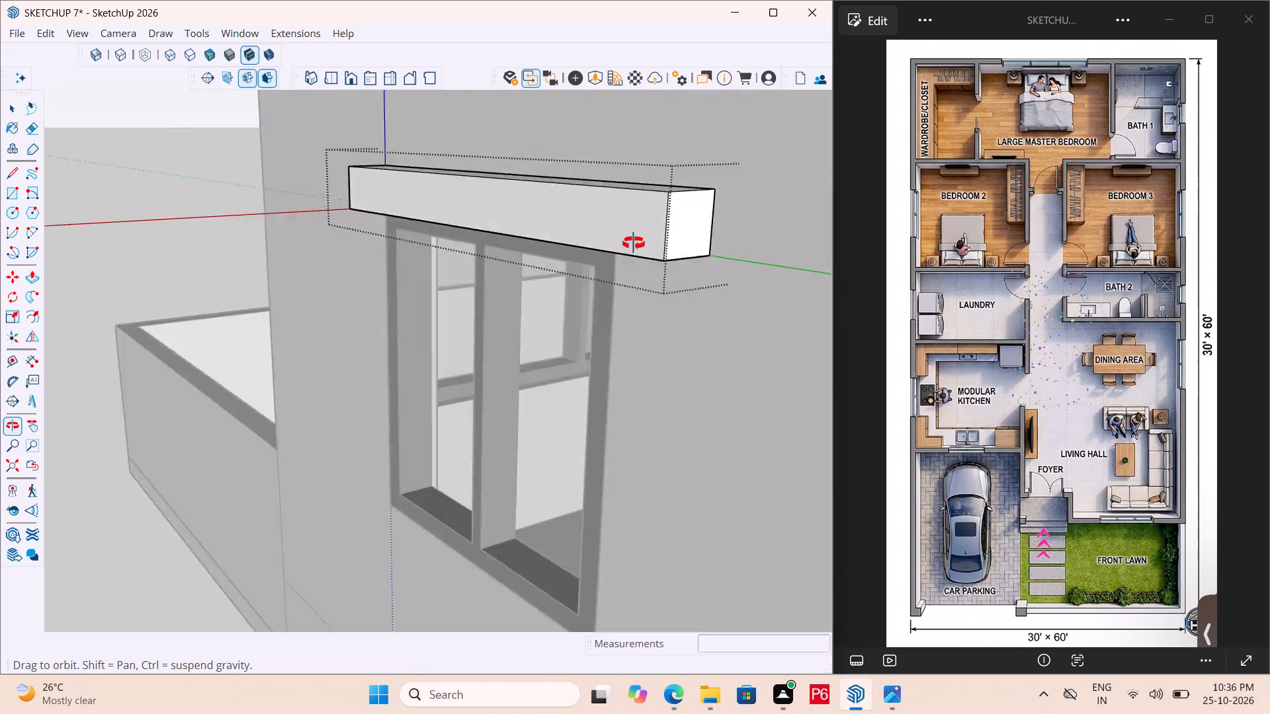
{"action": "middle_click_drag", "start_coordinate": [634, 243], "coordinate": [653, 264]}
{"action": "key", "text": "p"}
{"action": "left_click", "coordinate": [671, 235]}
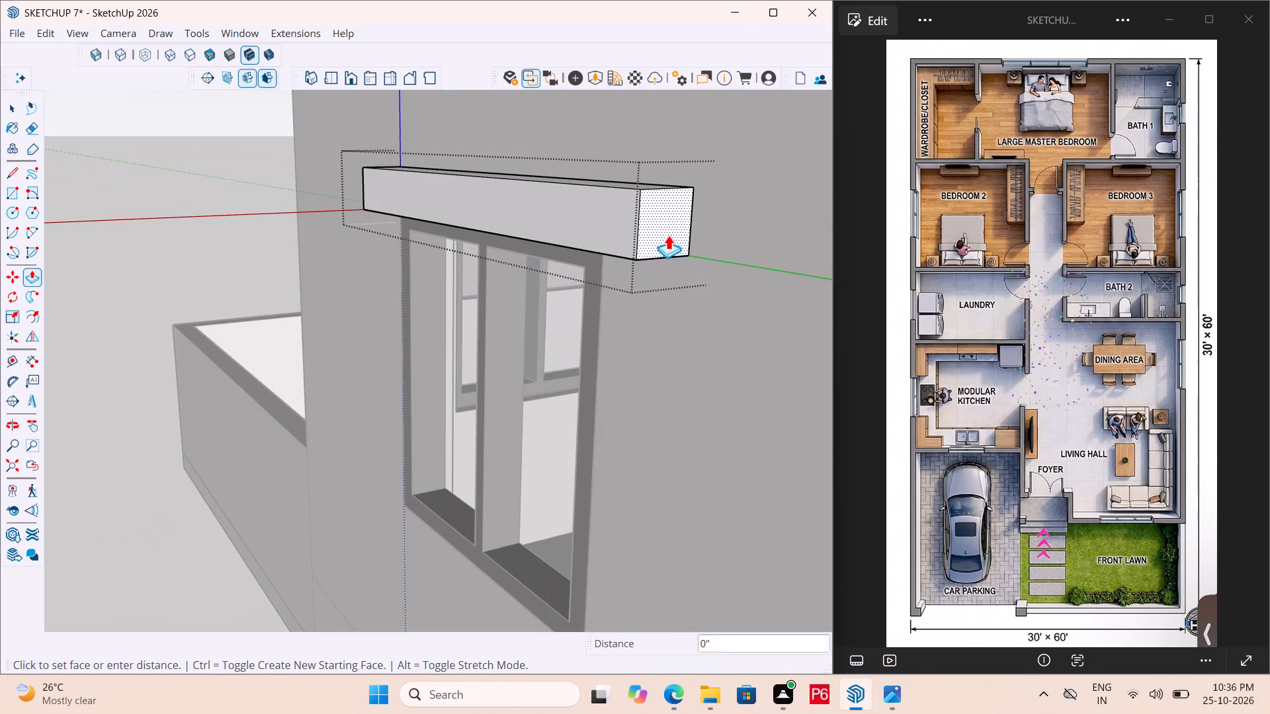
{"action": "left_click", "coordinate": [602, 311]}
{"action": "middle_click_drag", "start_coordinate": [573, 321], "coordinate": [685, 323]}
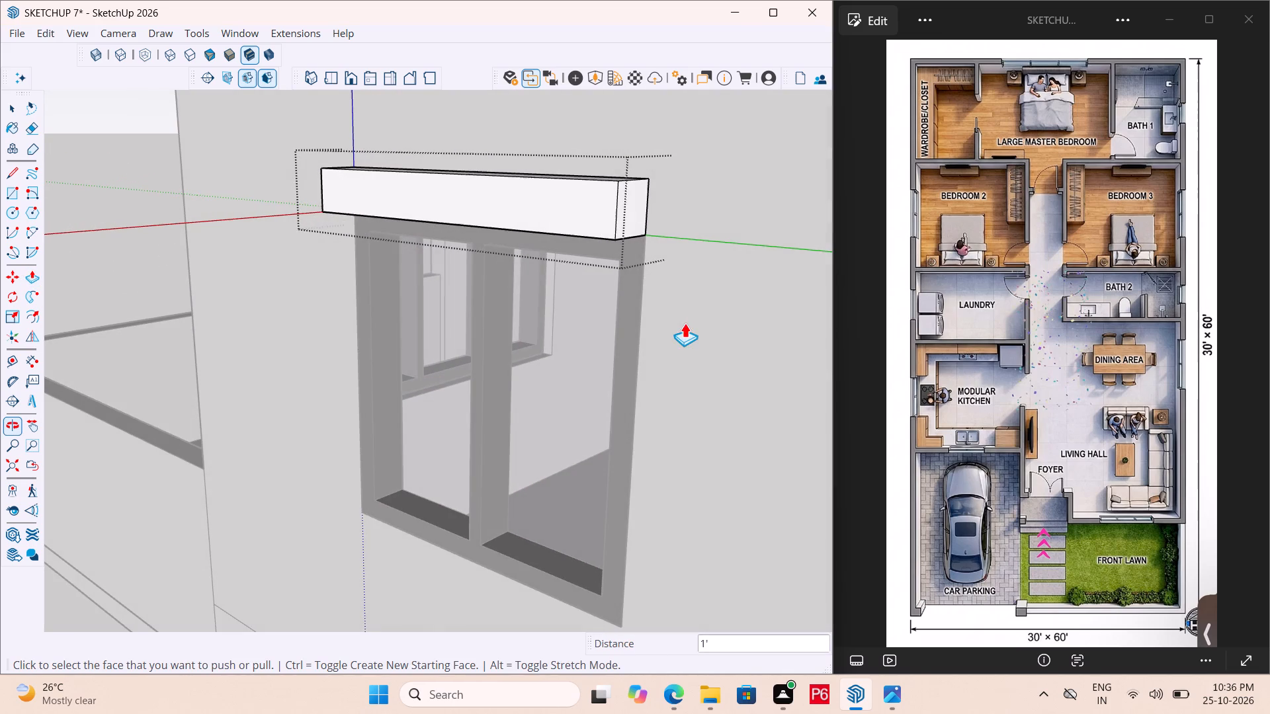
{"action": "key", "text": "ctrl+s"}
{"action": "key", "text": "ctrl+s"}
{"action": "scroll", "coordinate": [587, 267], "scroll_direction": "down", "scroll_amount": 6}
{"action": "key", "text": "space"}
{"action": "left_click", "coordinate": [634, 245]}
Copy the framed window about 11' along the long side wall into the next opening, matching the bottom outer corners.
{"action": "scroll", "coordinate": [527, 252], "scroll_direction": "down", "scroll_amount": 6}
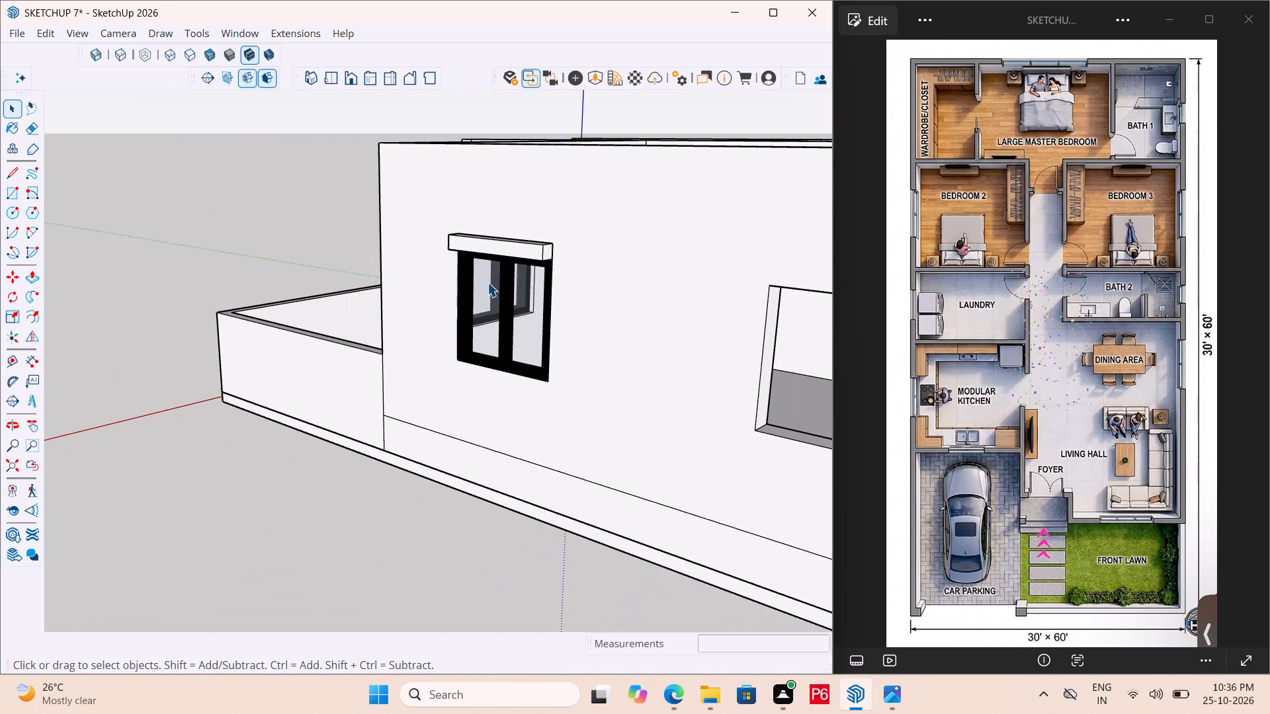
{"action": "scroll", "coordinate": [438, 282], "scroll_direction": "down", "scroll_amount": 4}
{"action": "middle_click_drag", "start_coordinate": [480, 315], "coordinate": [864, 306]}
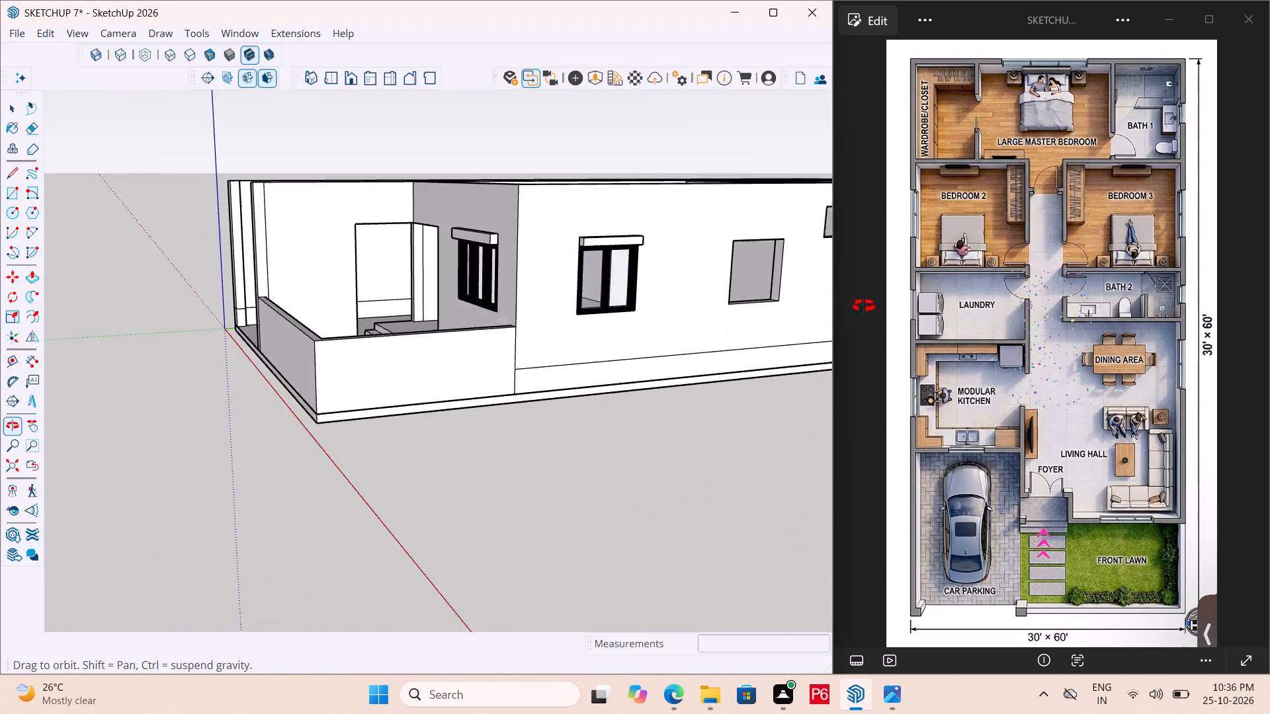
{"action": "middle_click_drag", "start_coordinate": [864, 306], "coordinate": [921, 331]}
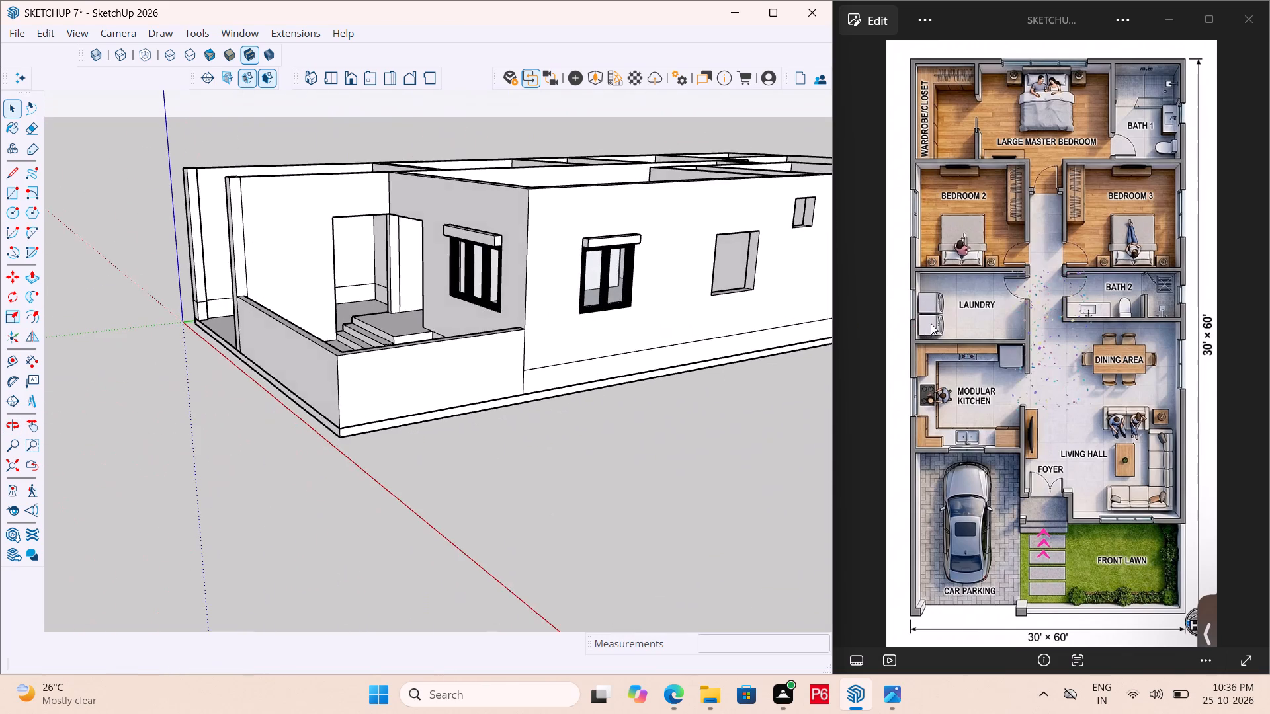
{"action": "scroll", "coordinate": [285, 317], "scroll_direction": "down", "scroll_amount": 6}
{"action": "middle_click_drag", "start_coordinate": [615, 307], "coordinate": [136, 340]}
{"action": "scroll", "coordinate": [355, 309], "scroll_direction": "up", "scroll_amount": 3}
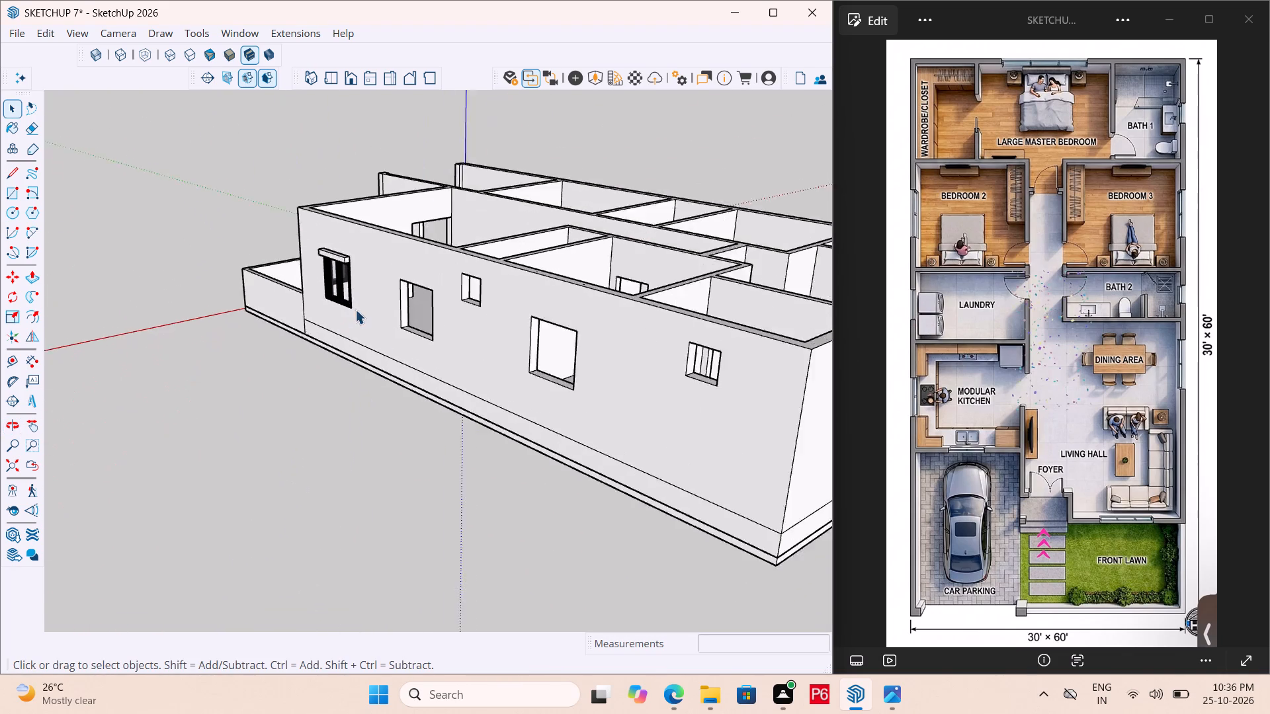
{"action": "scroll", "coordinate": [355, 309], "scroll_direction": "up", "scroll_amount": 2}
{"action": "scroll", "coordinate": [446, 303], "scroll_direction": "up", "scroll_amount": 4}
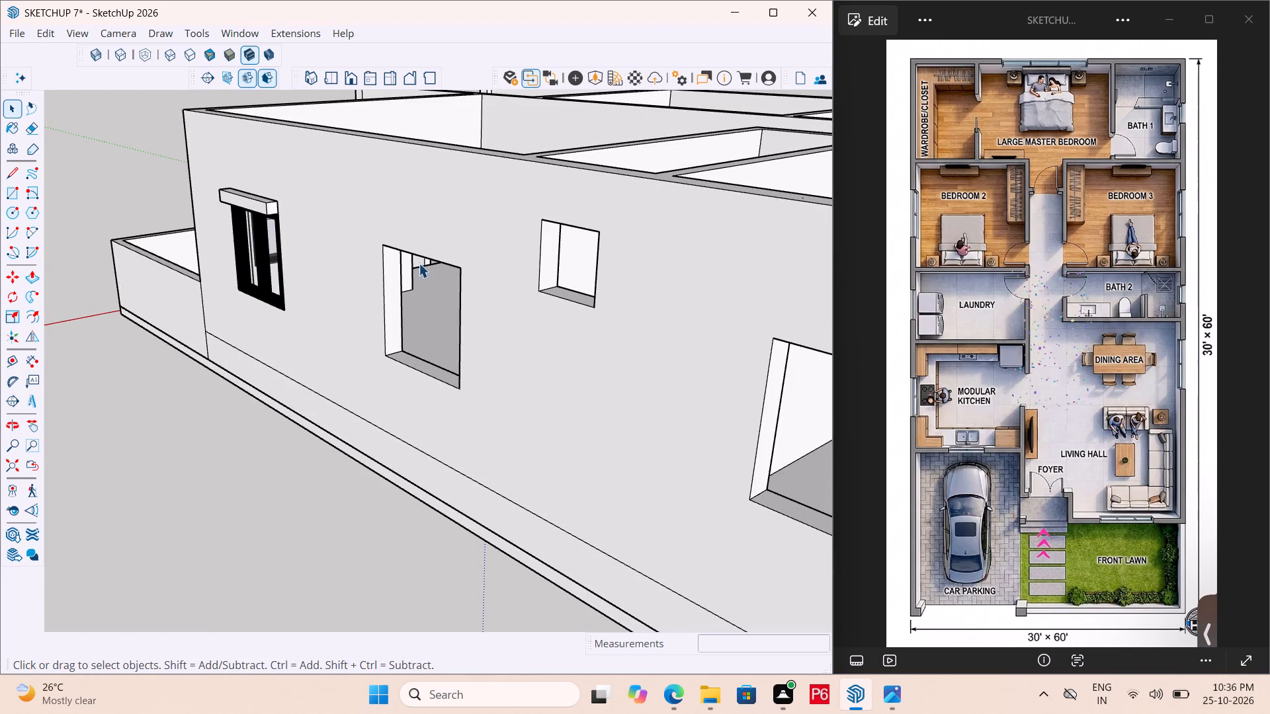
{"action": "middle_click_drag", "start_coordinate": [419, 263], "coordinate": [509, 247]}
{"action": "left_click", "coordinate": [321, 272]}
{"action": "scroll", "coordinate": [344, 315], "scroll_direction": "up", "scroll_amount": 2}
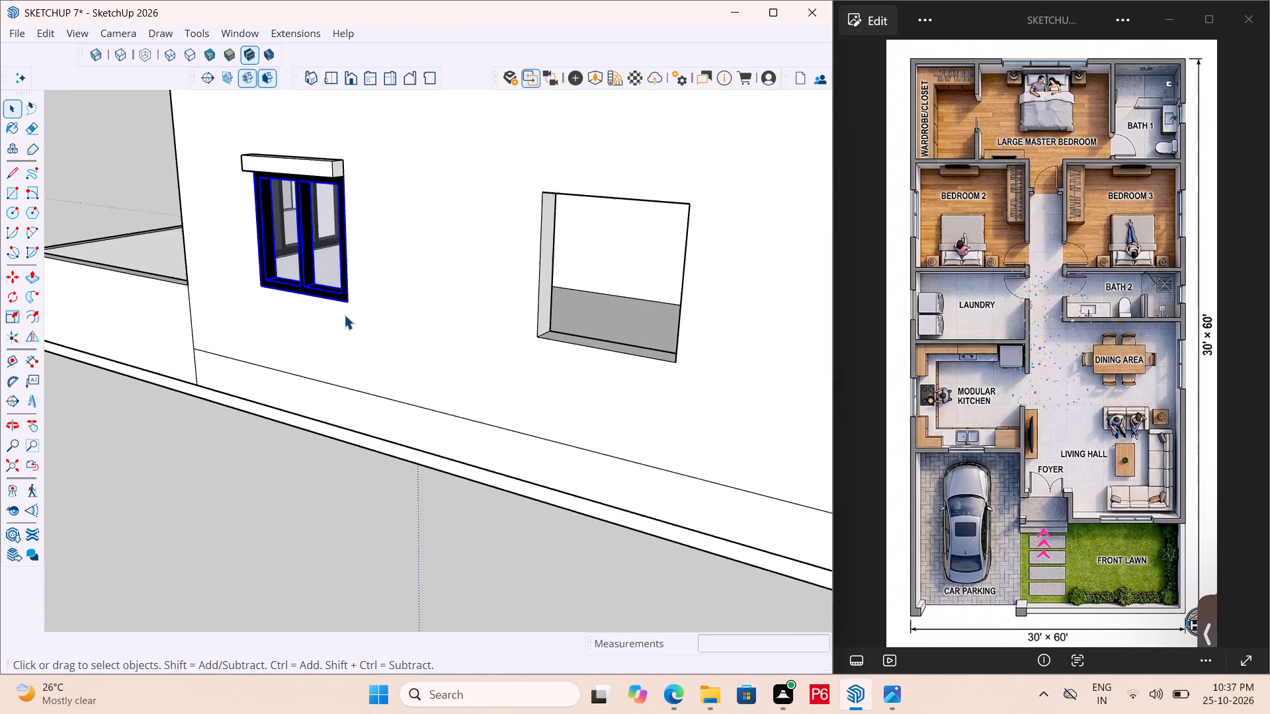
{"action": "scroll", "coordinate": [344, 315], "scroll_direction": "up", "scroll_amount": 3}
{"action": "key", "text": "m"}
{"action": "left_click", "coordinate": [350, 300]}
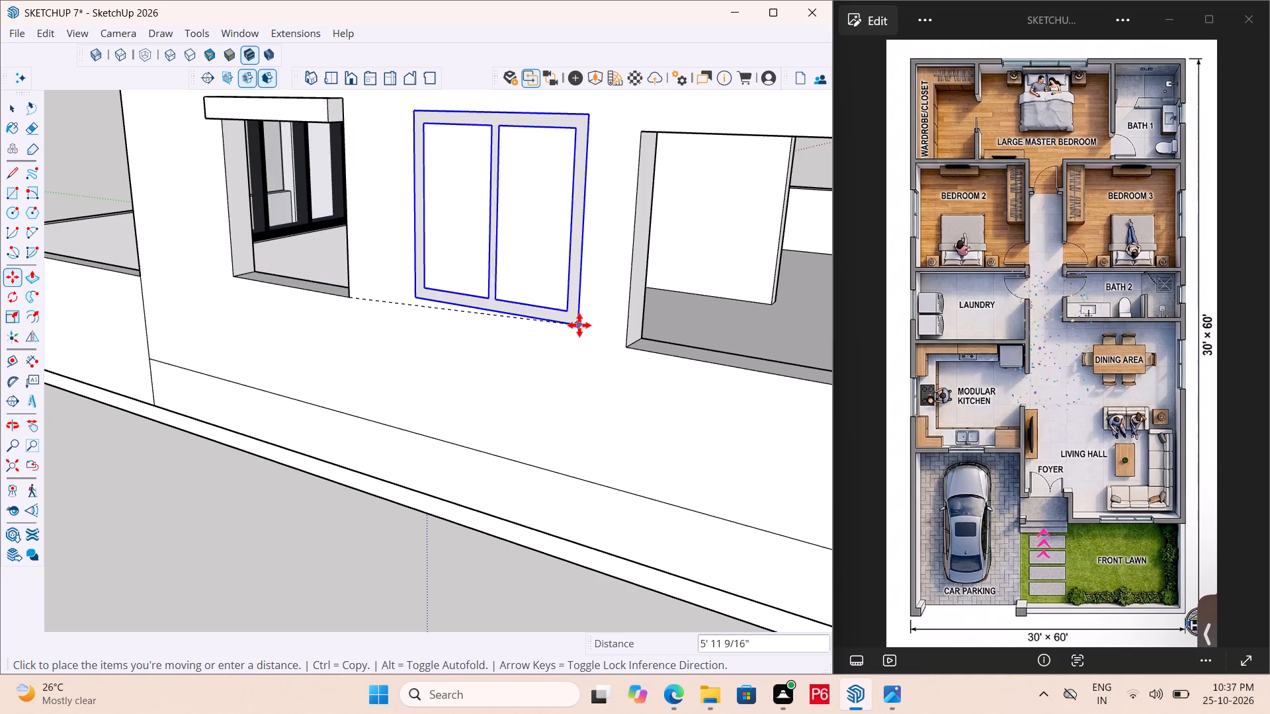
{"action": "scroll", "coordinate": [335, 315], "scroll_direction": "down", "scroll_amount": 4}
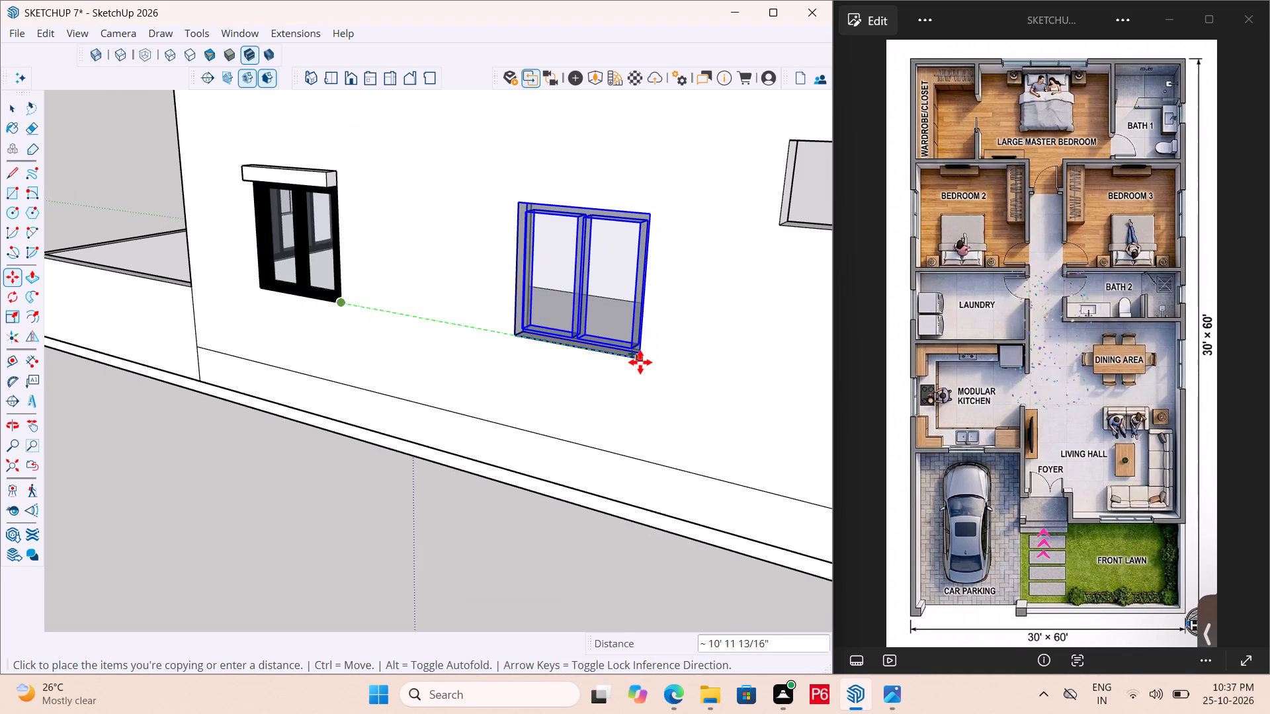
{"action": "left_click", "coordinate": [640, 362]}
Copy the framed two-pane window about 14' along the long side wall into the third large opening and save.
{"action": "left_click", "coordinate": [645, 364]}
{"action": "scroll", "coordinate": [479, 345], "scroll_direction": "down", "scroll_amount": 4}
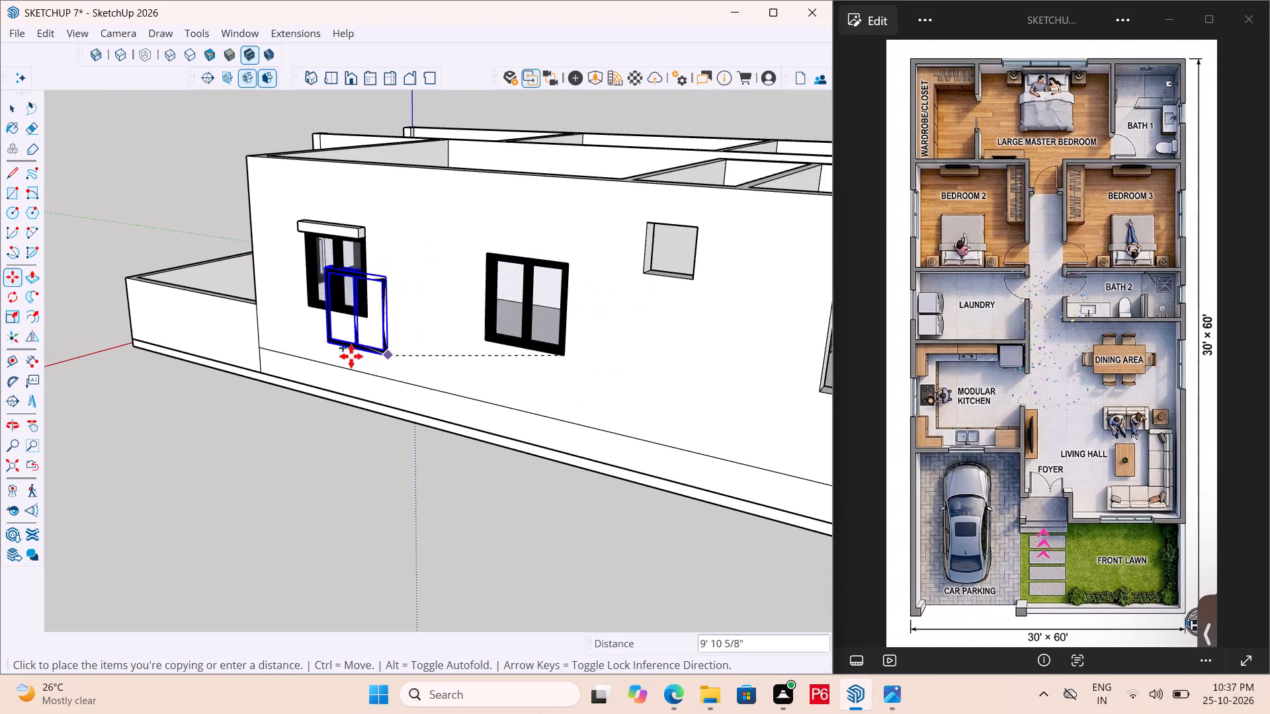
{"action": "scroll", "coordinate": [282, 348], "scroll_direction": "down", "scroll_amount": 4}
{"action": "scroll", "coordinate": [732, 404], "scroll_direction": "up", "scroll_amount": 4}
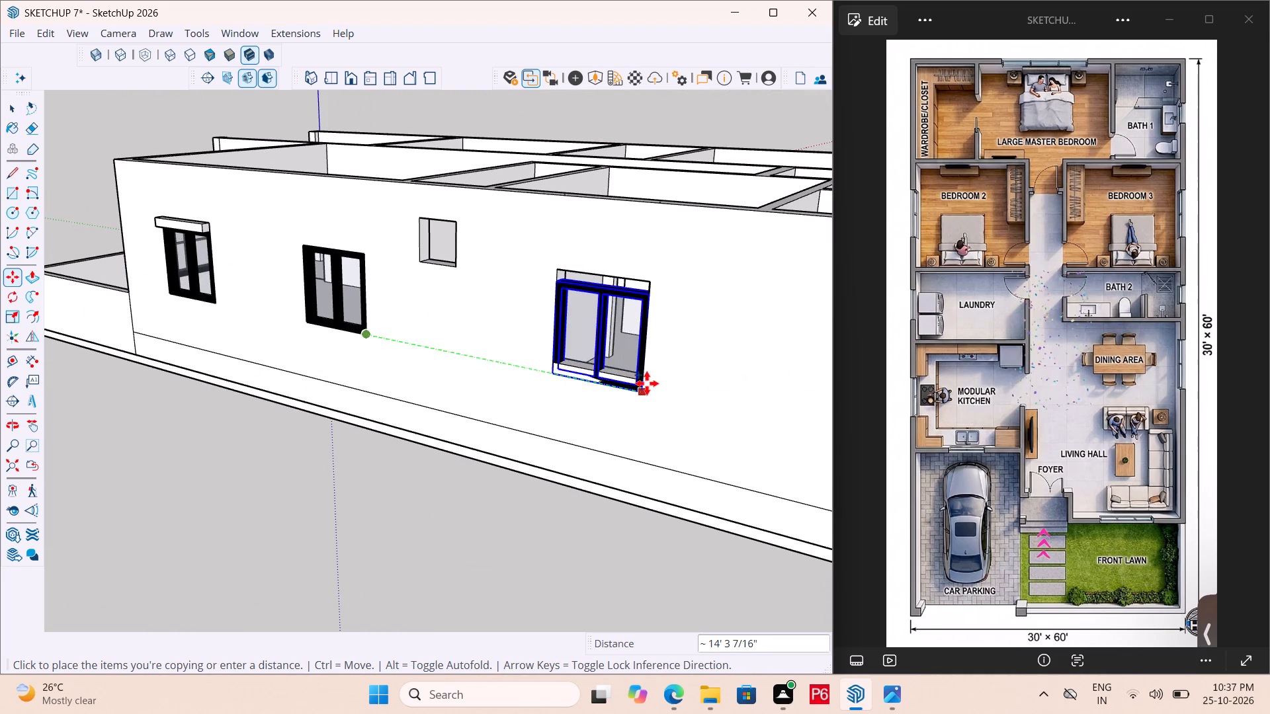
{"action": "left_click", "coordinate": [646, 380]}
{"action": "left_click", "coordinate": [643, 385]}
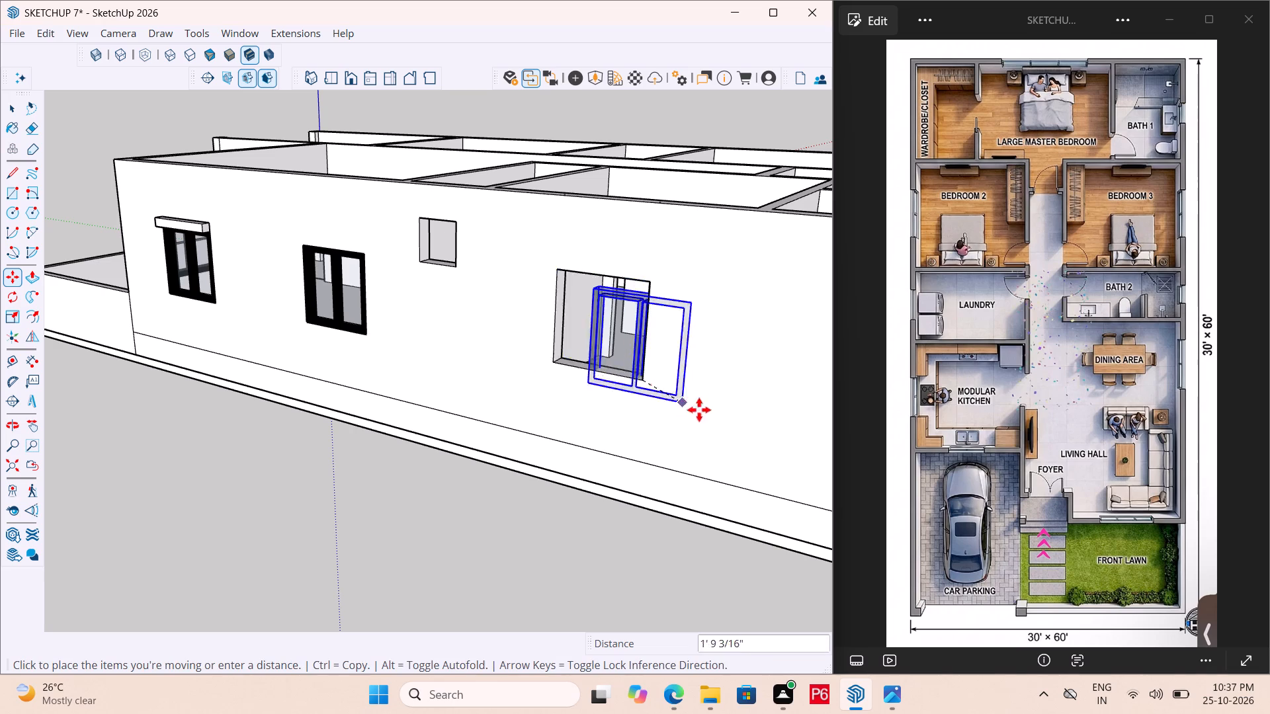
{"action": "scroll", "coordinate": [366, 373], "scroll_direction": "down", "scroll_amount": 5}
{"action": "middle_click_drag", "start_coordinate": [706, 414], "coordinate": [624, 413]}
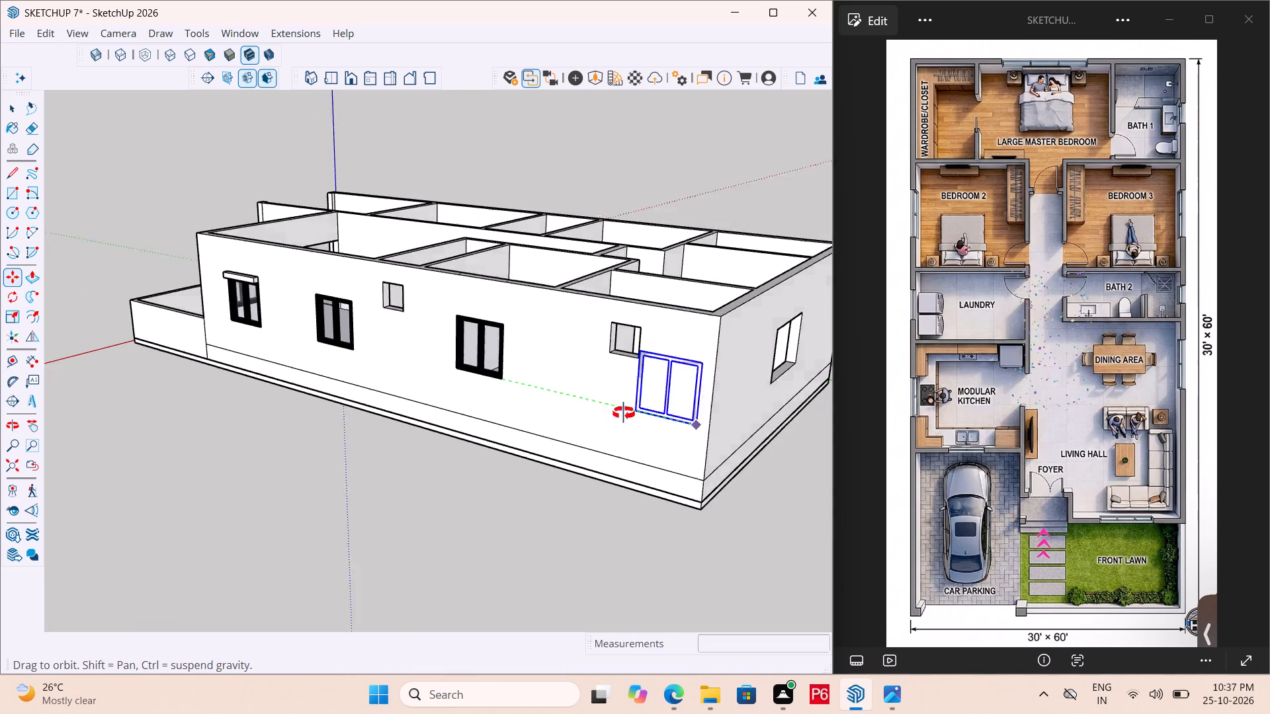
{"action": "middle_click_drag", "start_coordinate": [624, 413], "coordinate": [658, 433]}
{"action": "key", "text": "Escape"}
{"action": "key", "text": "ctrl+s"}
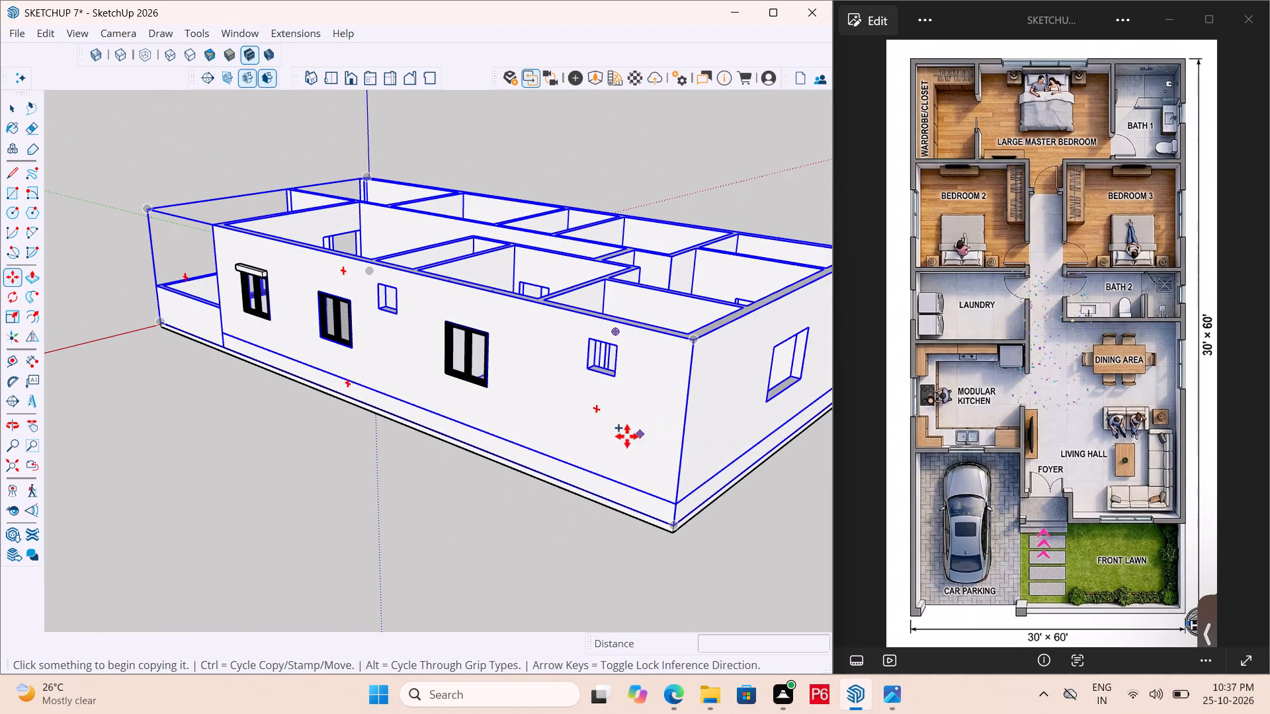
{"action": "key", "text": "ctrl+s"}
Inside the house group, copy the three-pane front window about 49' back into the rear wall's opening.
{"action": "middle_click_drag", "start_coordinate": [419, 413], "coordinate": [979, 432]}
{"action": "scroll", "coordinate": [423, 413], "scroll_direction": "down", "scroll_amount": 1}
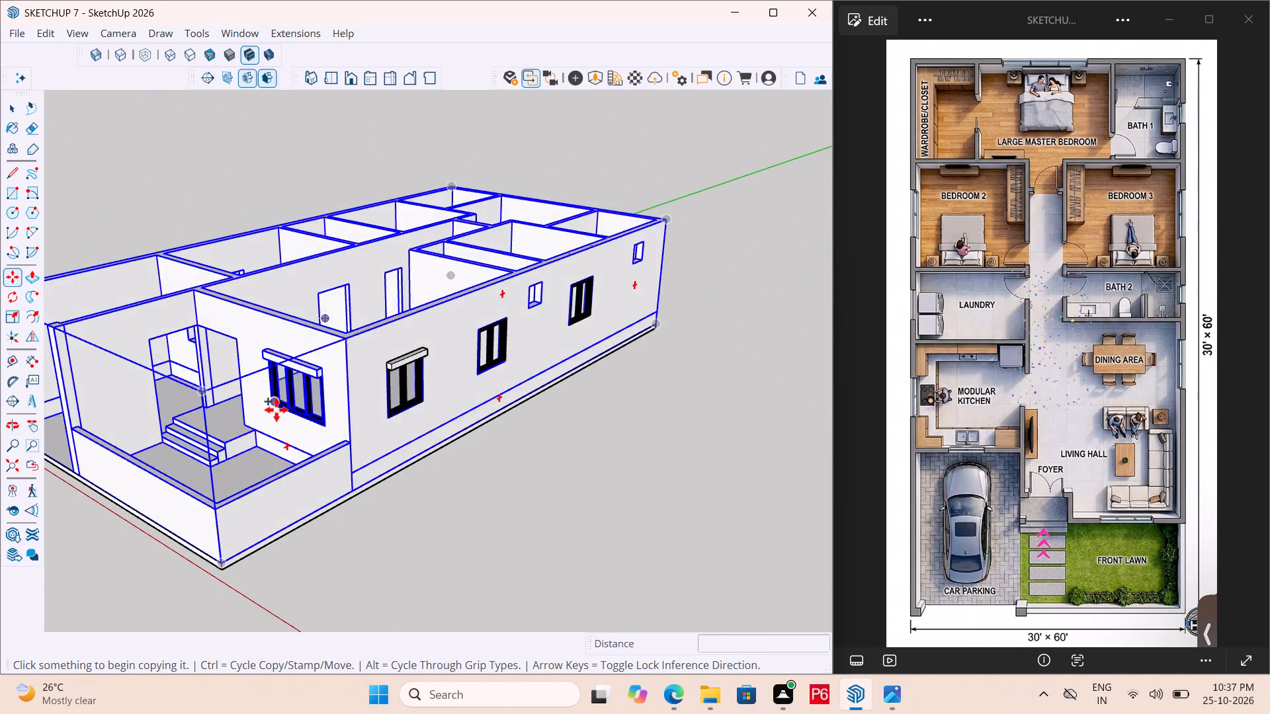
{"action": "scroll", "coordinate": [286, 409], "scroll_direction": "up", "scroll_amount": 5}
{"action": "key", "text": "space"}
{"action": "left_click", "coordinate": [618, 470]}
{"action": "left_click", "coordinate": [329, 402]}
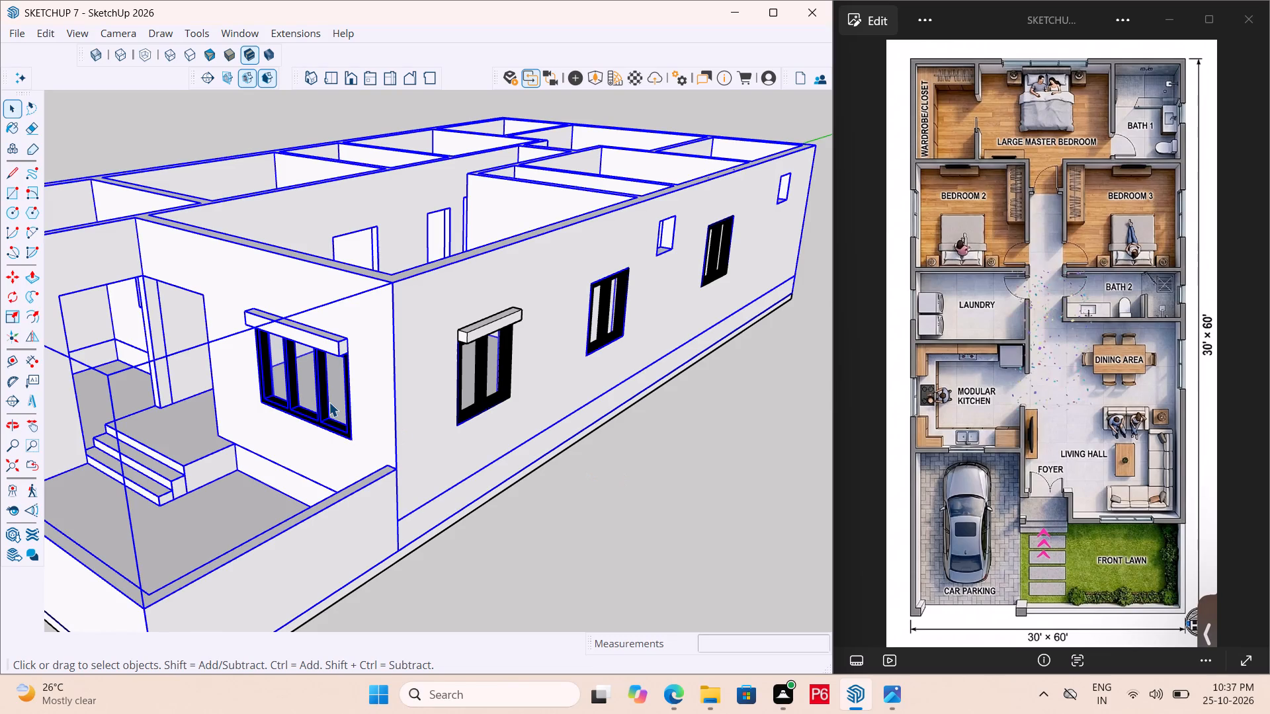
{"action": "double_click", "coordinate": [321, 395]}
{"action": "left_click", "coordinate": [323, 382]}
{"action": "key", "text": "m"}
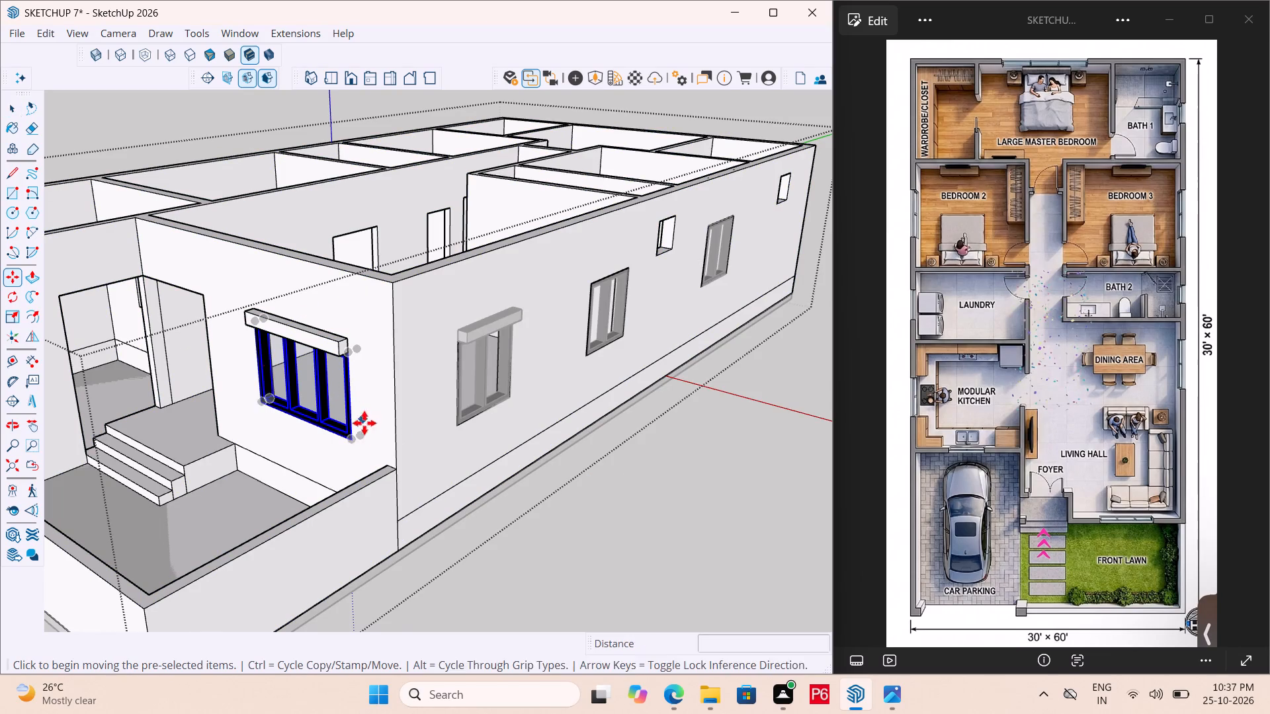
{"action": "scroll", "coordinate": [351, 442], "scroll_direction": "up", "scroll_amount": 5}
{"action": "left_click", "coordinate": [357, 446]}
{"action": "scroll", "coordinate": [596, 331], "scroll_direction": "down", "scroll_amount": 6}
{"action": "scroll", "coordinate": [298, 403], "scroll_direction": "down", "scroll_amount": 5}
{"action": "middle_click_drag", "start_coordinate": [591, 378], "coordinate": [0, 381]}
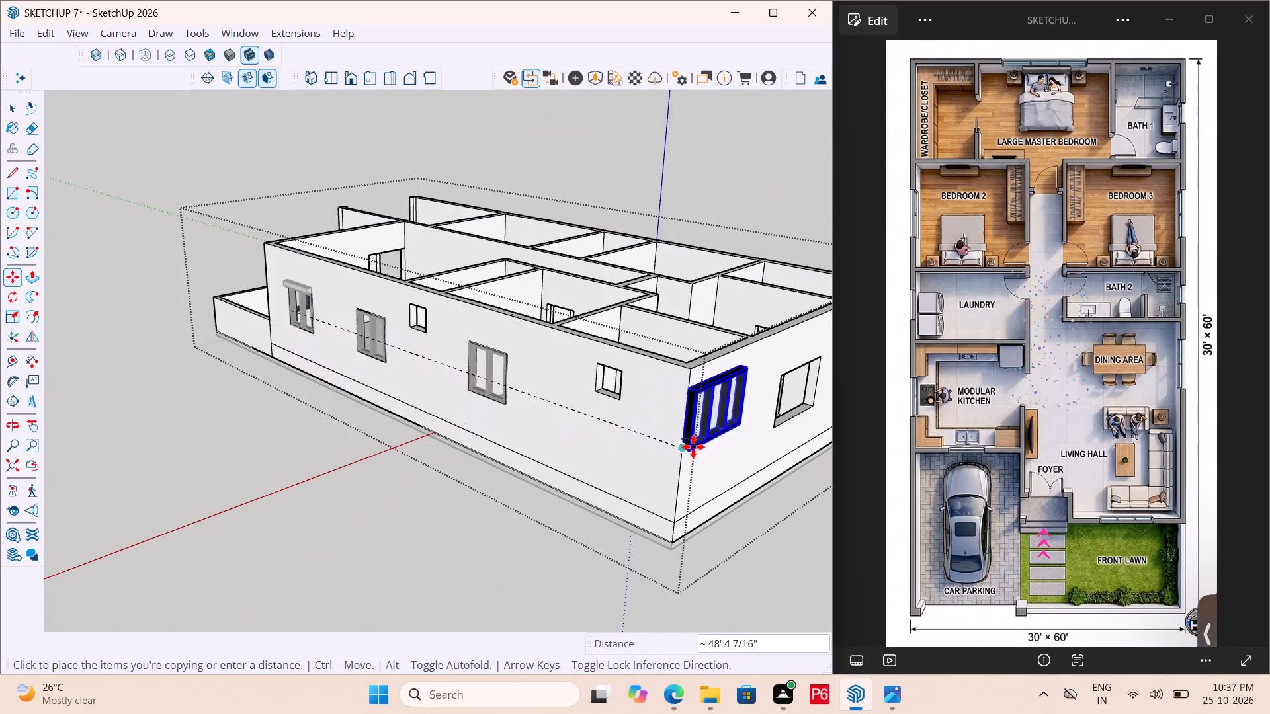
{"action": "middle_click_drag", "start_coordinate": [762, 459], "coordinate": [496, 412]}
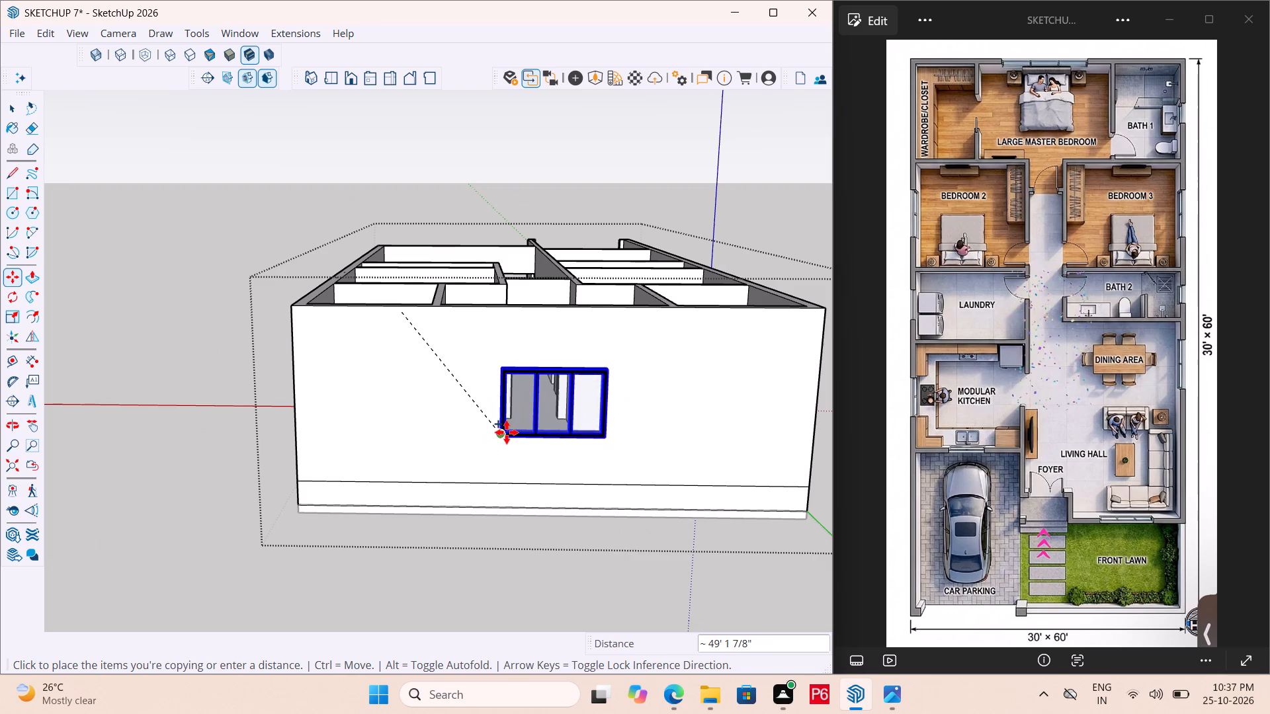
{"action": "left_click", "coordinate": [507, 432]}
{"action": "middle_click_drag", "start_coordinate": [506, 443], "coordinate": [619, 538]}
{"action": "key", "text": "Escape"}
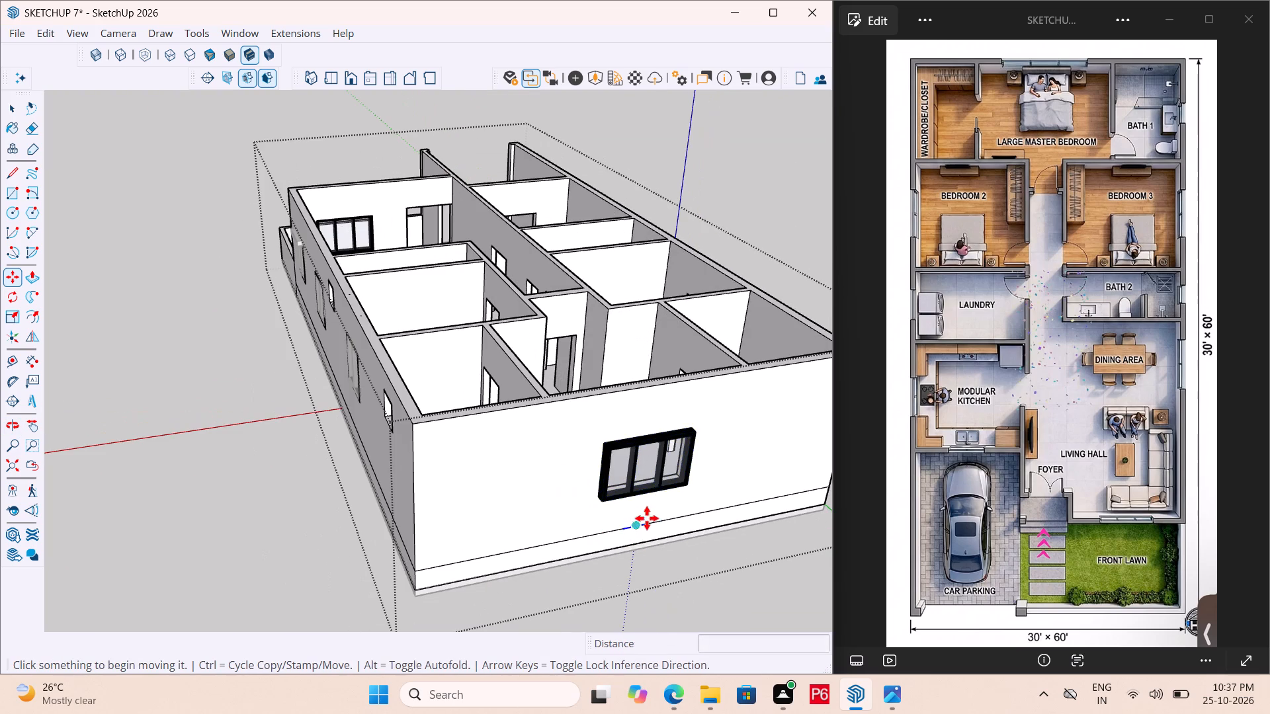
Move the copied three-pane window 6" inward to sit flush in the rear wall's opening, and save.
{"action": "scroll", "coordinate": [643, 498], "scroll_direction": "up", "scroll_amount": 4}
{"action": "scroll", "coordinate": [580, 502], "scroll_direction": "up", "scroll_amount": 5}
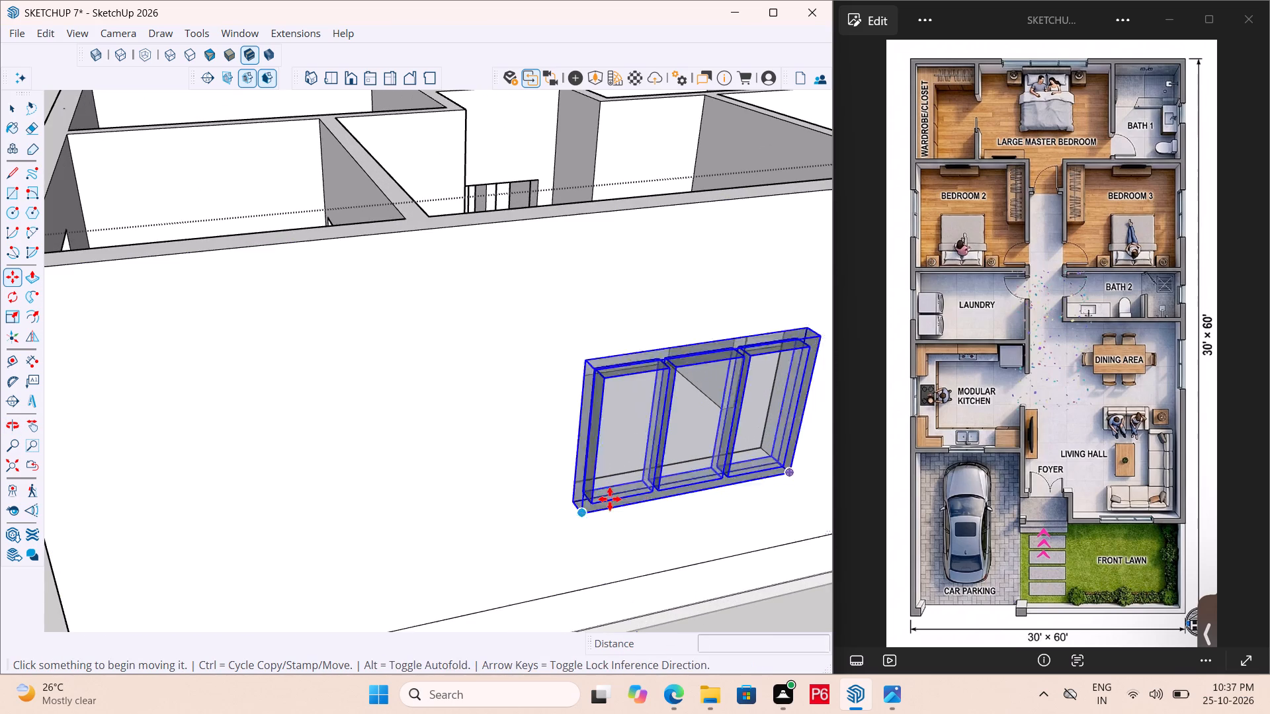
{"action": "key", "text": "m"}
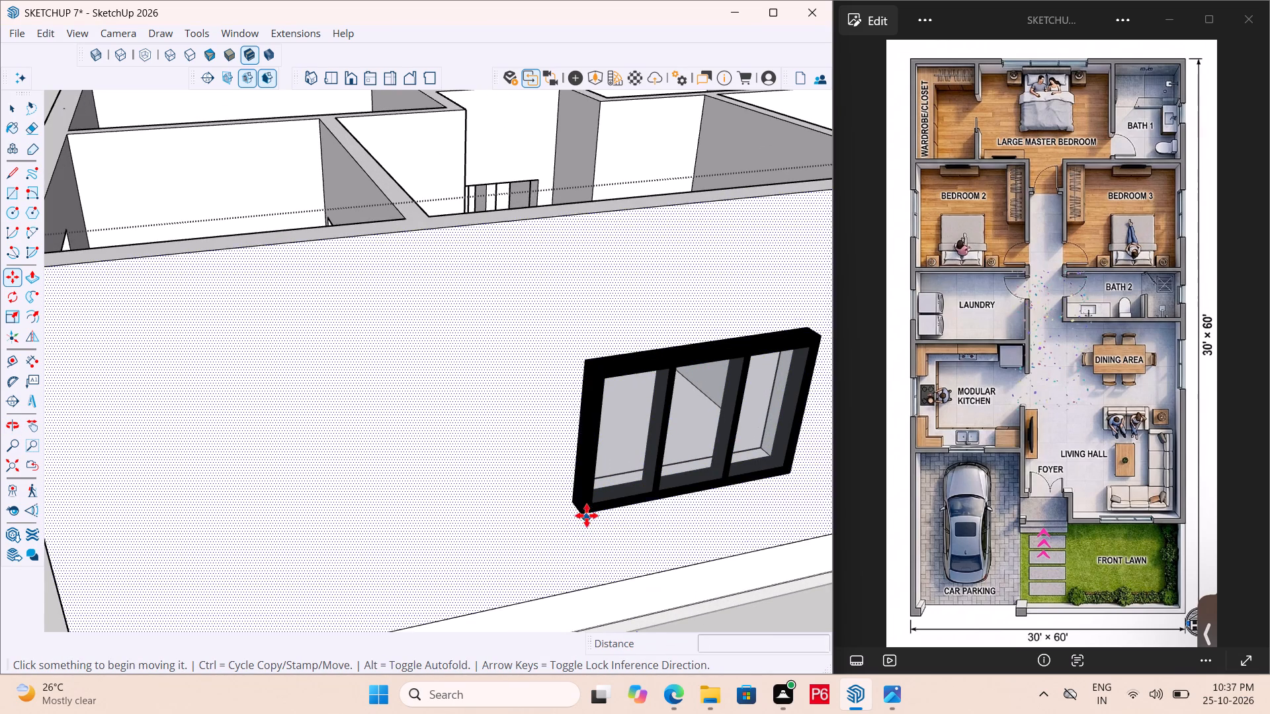
{"action": "key", "text": "space"}
{"action": "key", "text": "m"}
{"action": "left_click", "coordinate": [584, 517]}
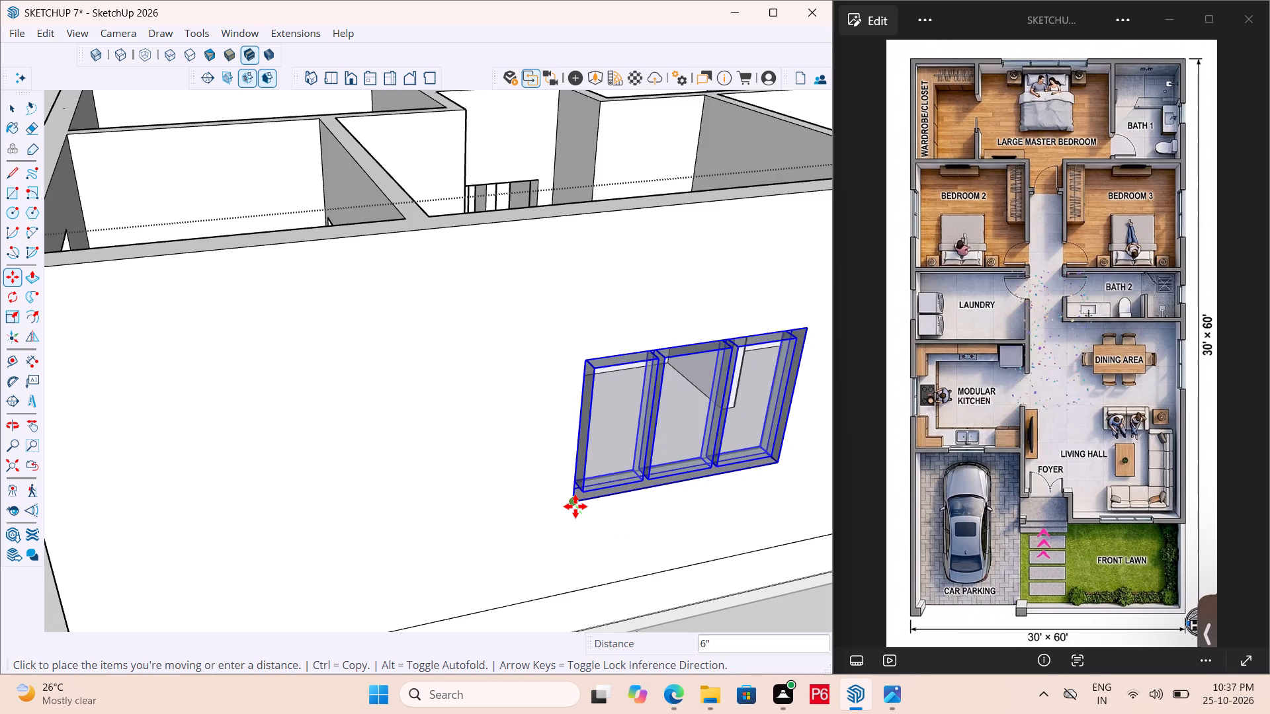
{"action": "double_click", "coordinate": [575, 506]}
{"action": "scroll", "coordinate": [444, 481], "scroll_direction": "down", "scroll_amount": 6}
{"action": "key", "text": "ctrl+s"}
{"action": "key", "text": "ctrl+s"}
{"action": "key", "text": "ctrl+s"}
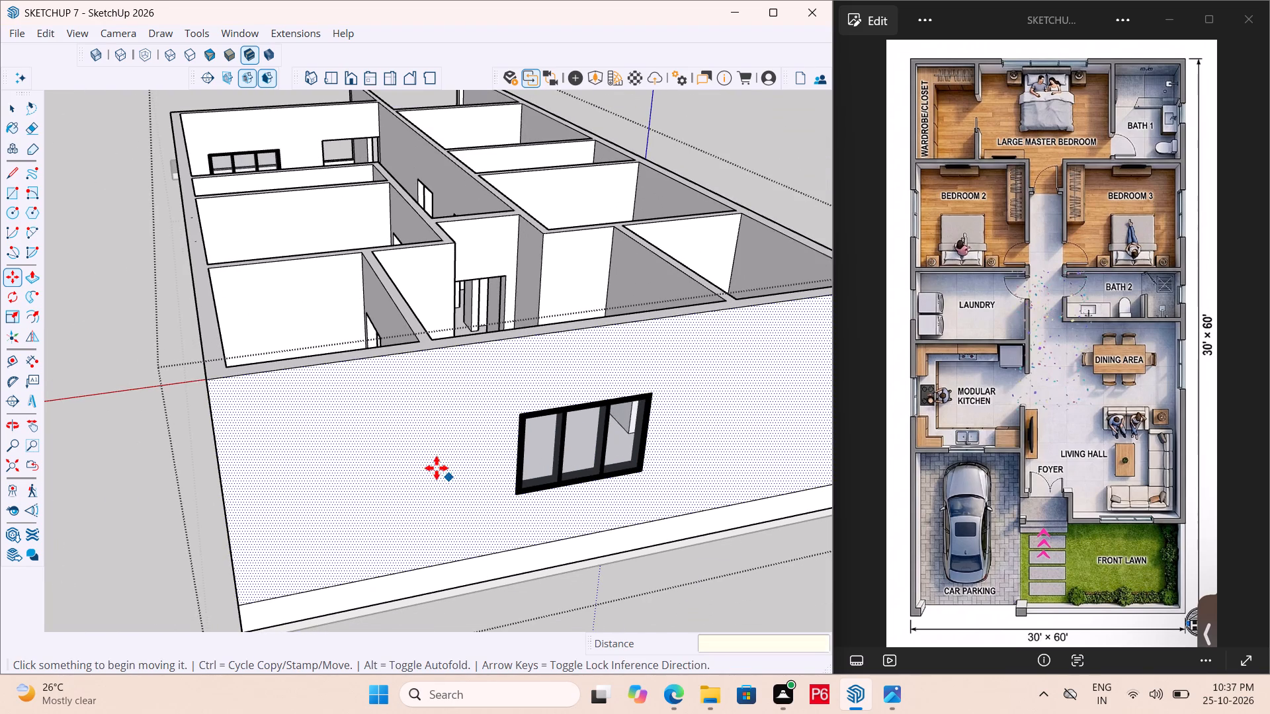
Leave the house group and copy a two-pane side window about 39' across into the rearmost opening of the opposite long wall.
{"action": "scroll", "coordinate": [392, 432], "scroll_direction": "down", "scroll_amount": 6}
{"action": "middle_click_drag", "start_coordinate": [603, 432], "coordinate": [251, 459]}
{"action": "scroll", "coordinate": [700, 502], "scroll_direction": "down", "scroll_amount": 5}
{"action": "middle_click_drag", "start_coordinate": [587, 453], "coordinate": [415, 452]}
{"action": "scroll", "coordinate": [451, 325], "scroll_direction": "up", "scroll_amount": 4}
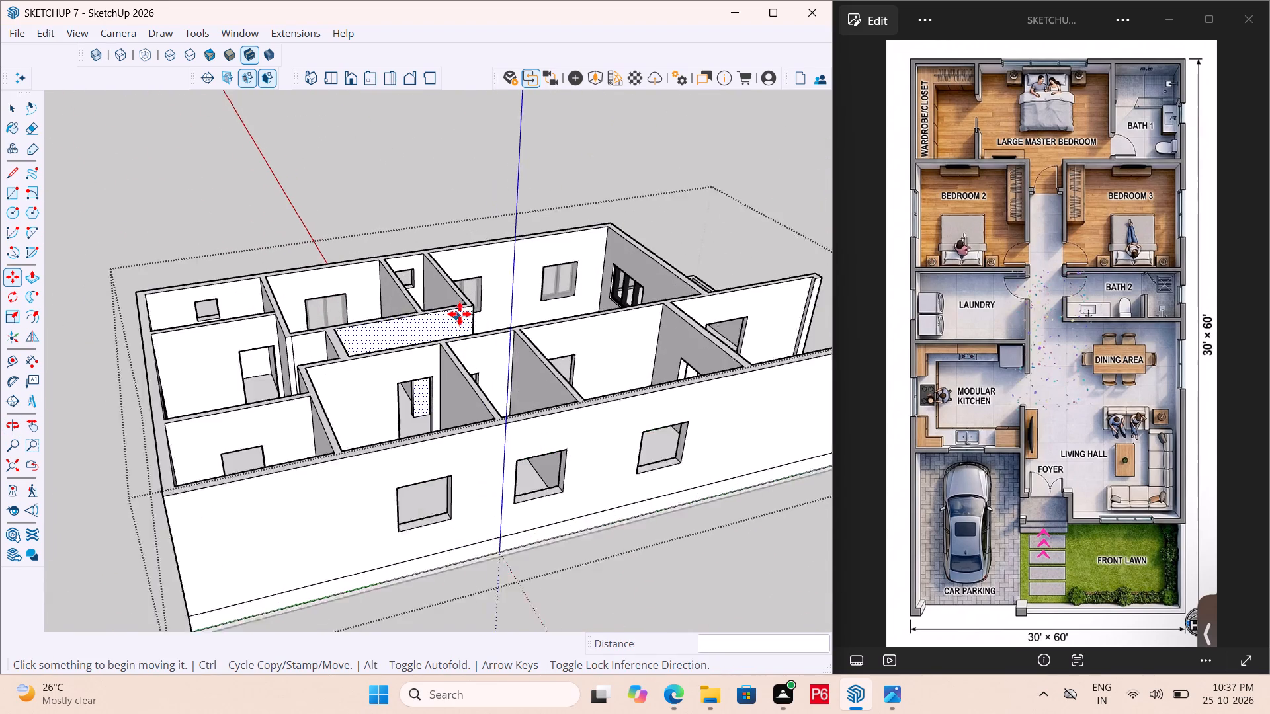
{"action": "scroll", "coordinate": [460, 314], "scroll_direction": "up", "scroll_amount": 2}
{"action": "key", "text": "space"}
{"action": "left_click", "coordinate": [582, 282]}
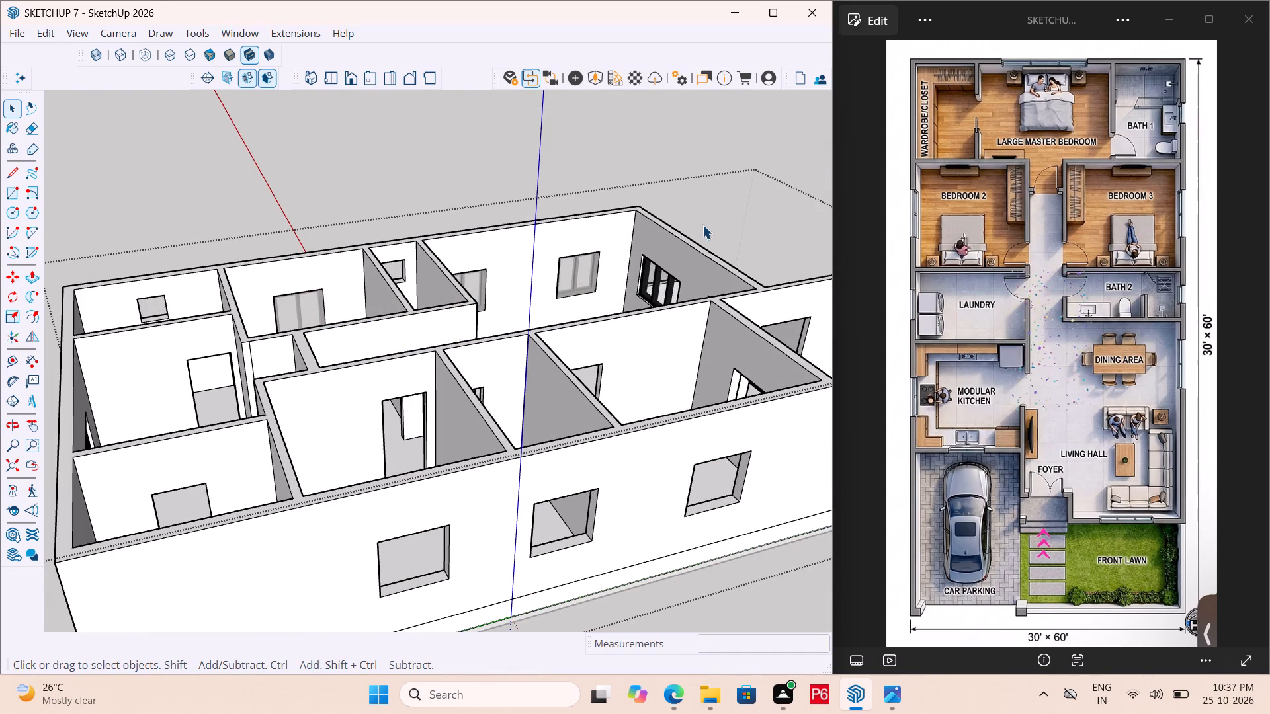
{"action": "left_click", "coordinate": [702, 225]}
{"action": "double_click", "coordinate": [698, 225]}
{"action": "left_click", "coordinate": [584, 271]}
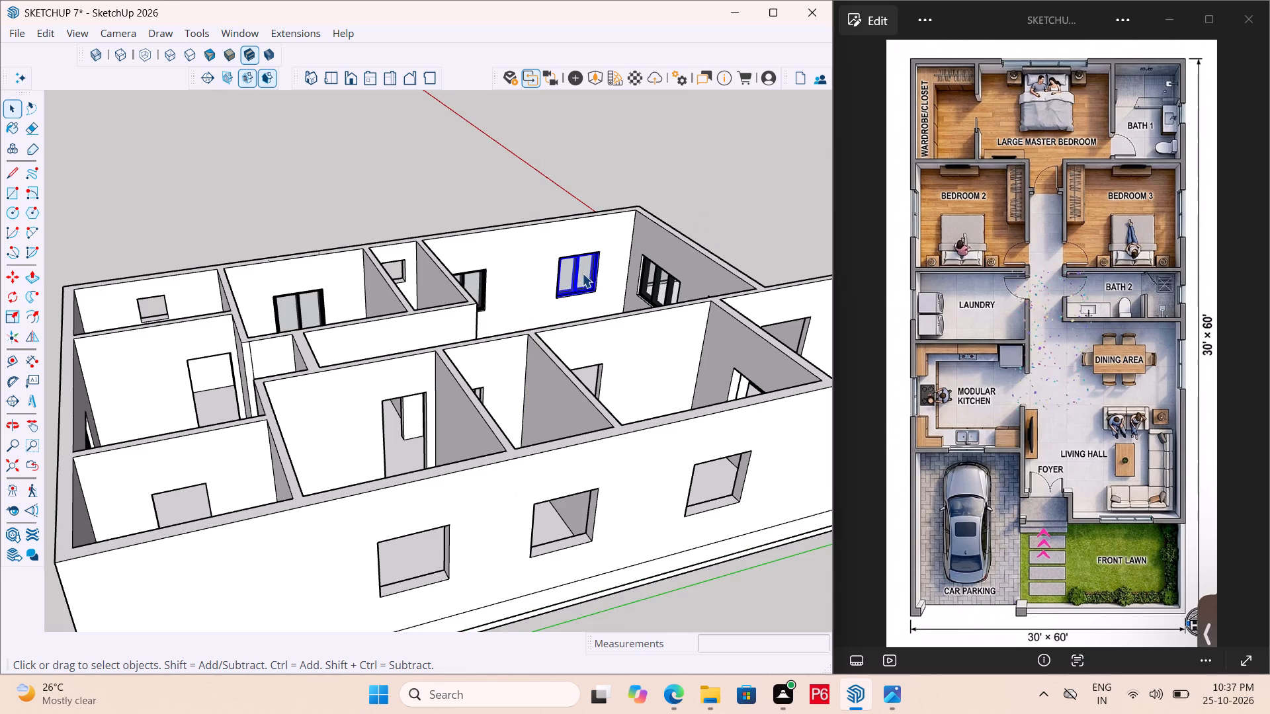
{"action": "scroll", "coordinate": [558, 287], "scroll_direction": "up", "scroll_amount": 10}
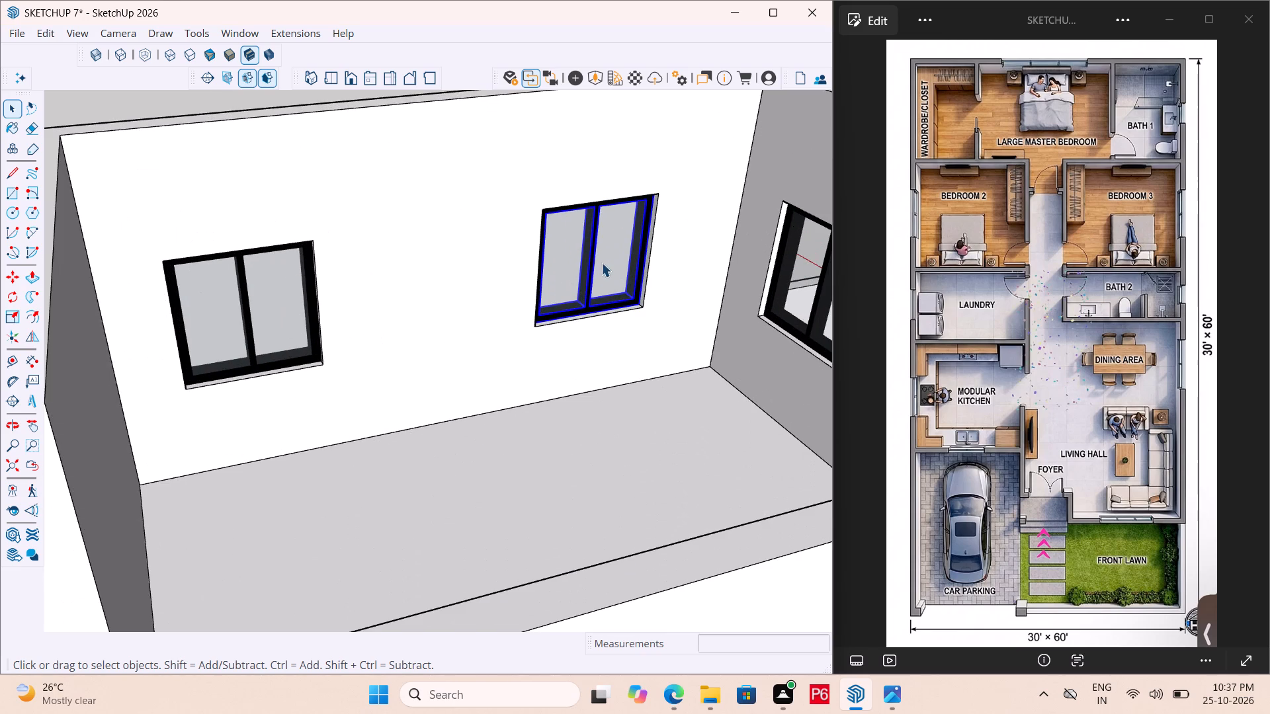
{"action": "key", "text": "m"}
{"action": "scroll", "coordinate": [638, 307], "scroll_direction": "up", "scroll_amount": 11}
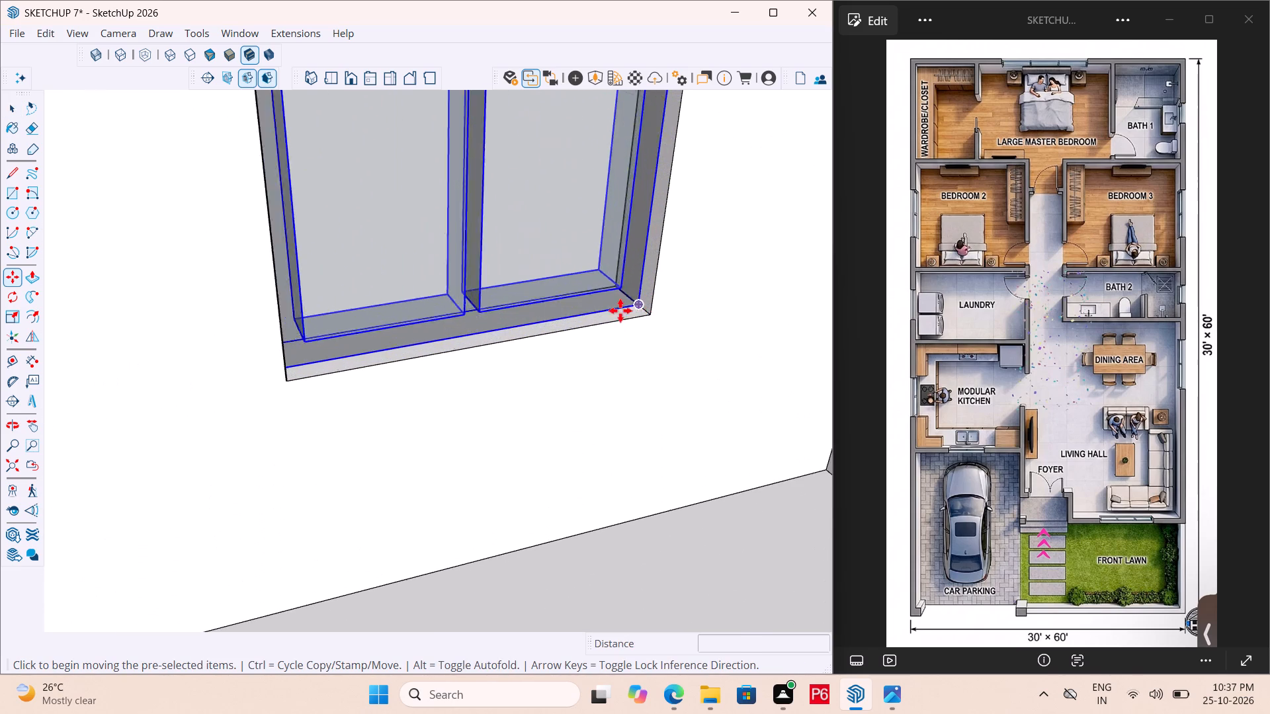
{"action": "left_click", "coordinate": [645, 302]}
{"action": "scroll", "coordinate": [658, 194], "scroll_direction": "down", "scroll_amount": 14}
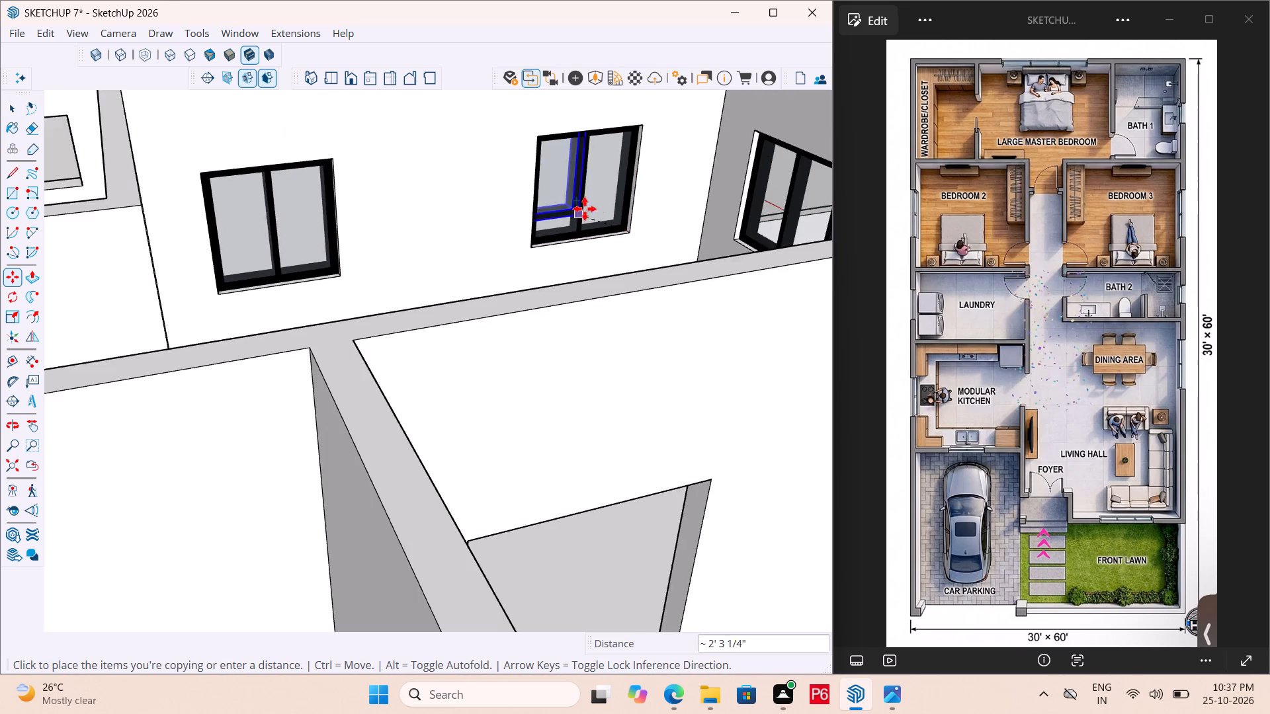
{"action": "scroll", "coordinate": [627, 171], "scroll_direction": "down", "scroll_amount": 6}
{"action": "scroll", "coordinate": [493, 198], "scroll_direction": "down", "scroll_amount": 6}
{"action": "scroll", "coordinate": [413, 417], "scroll_direction": "up", "scroll_amount": 6}
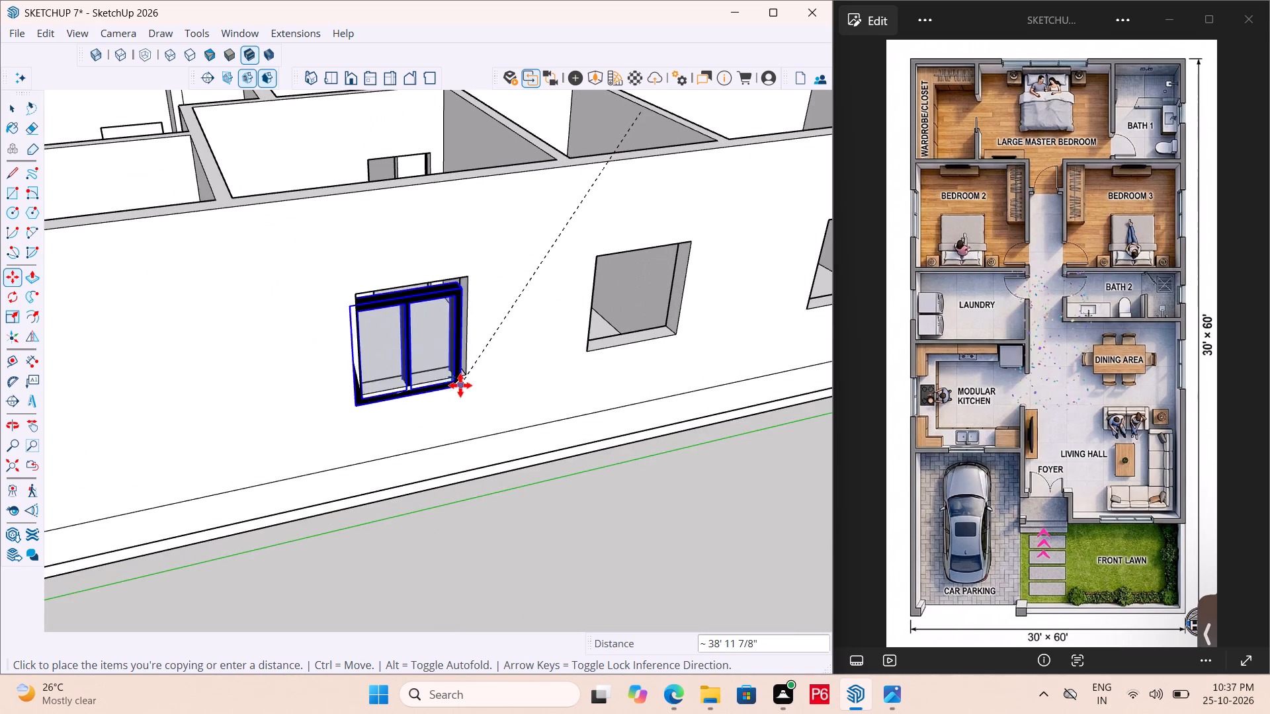
{"action": "left_click", "coordinate": [466, 375]}
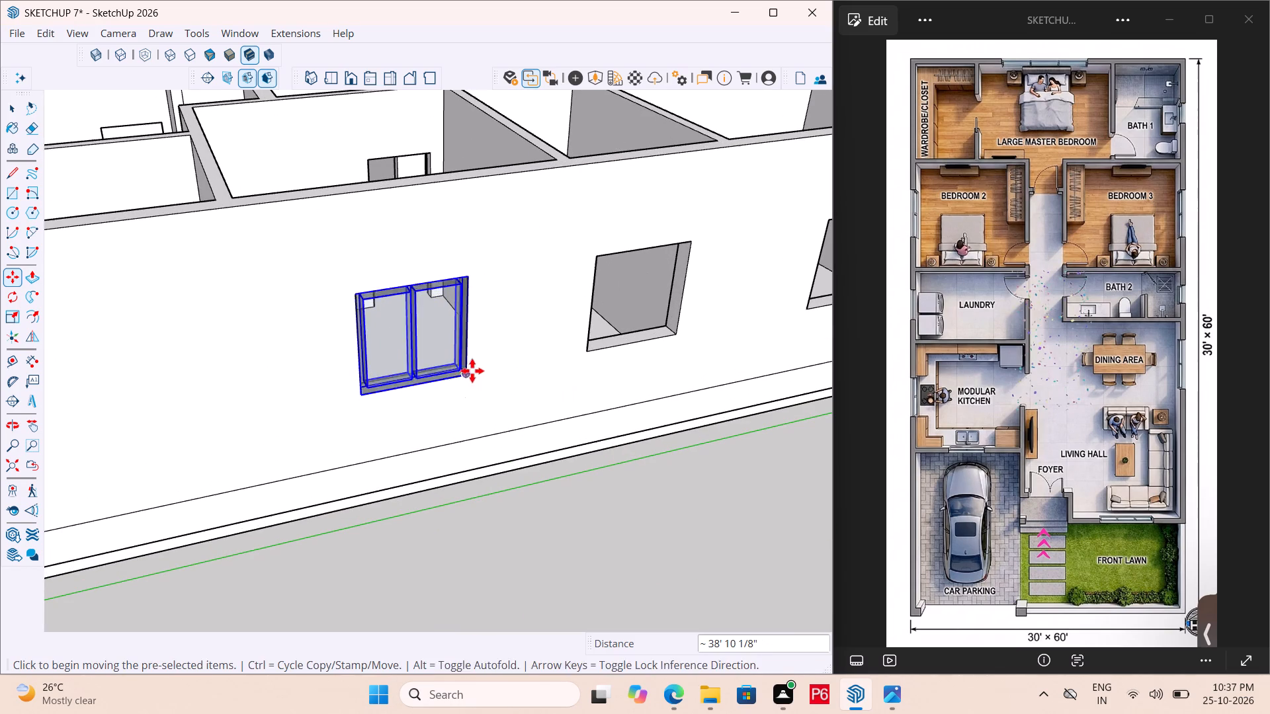
Copy the two-pane window 9' along this wall into its middle opening and again into the last opening, and save.
{"action": "left_click", "coordinate": [472, 374]}
{"action": "left_click", "coordinate": [677, 335]}
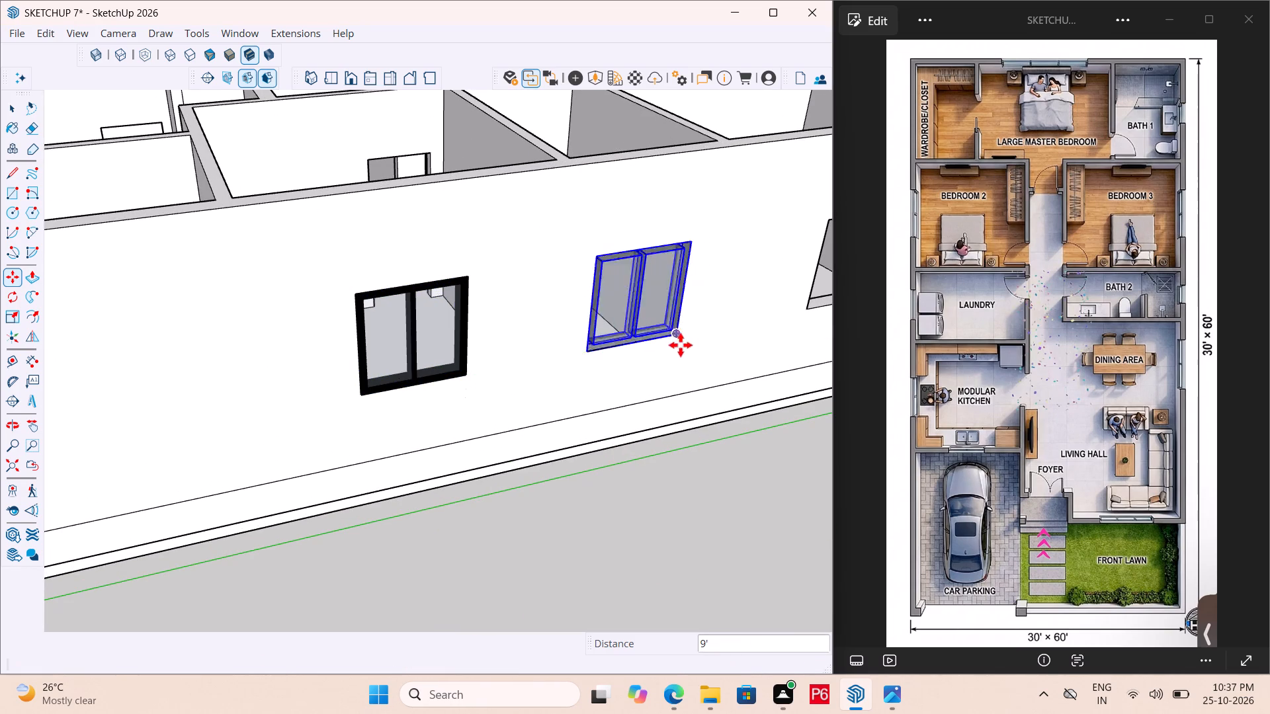
{"action": "left_click", "coordinate": [679, 337]}
{"action": "scroll", "coordinate": [453, 417], "scroll_direction": "down", "scroll_amount": 4}
{"action": "scroll", "coordinate": [791, 346], "scroll_direction": "up", "scroll_amount": 1}
{"action": "scroll", "coordinate": [538, 374], "scroll_direction": "down", "scroll_amount": 2}
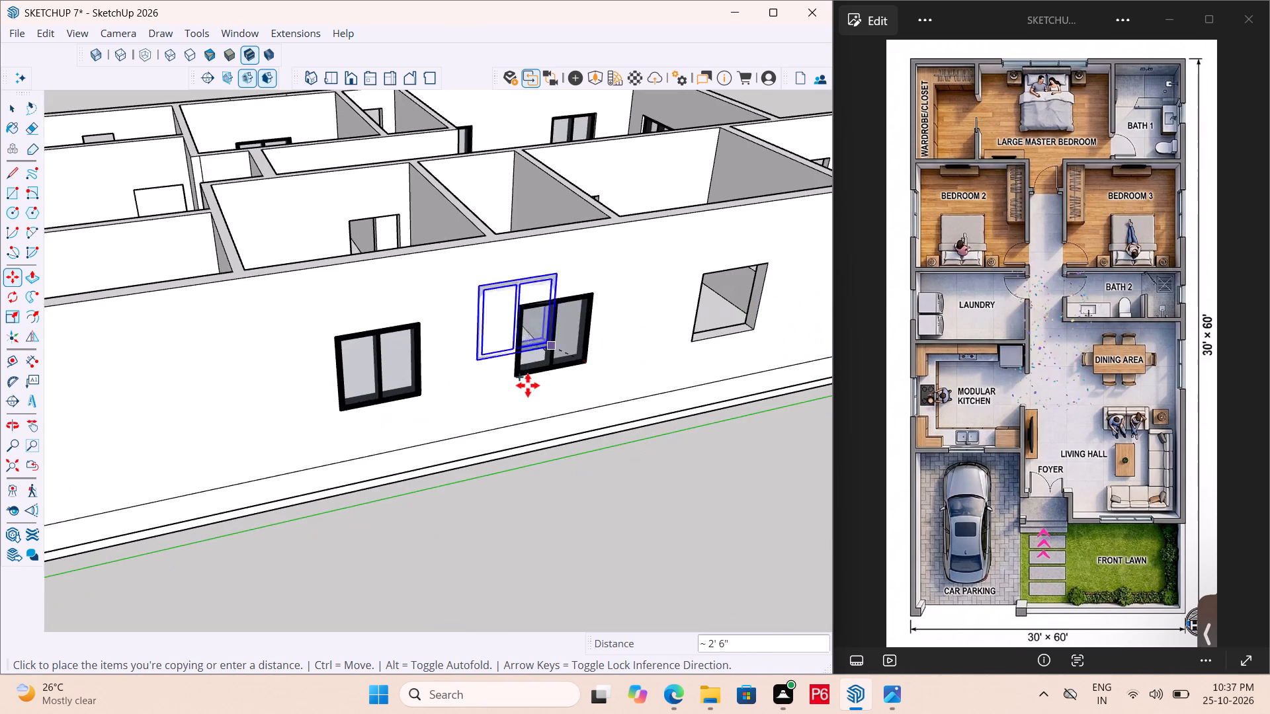
{"action": "scroll", "coordinate": [528, 385], "scroll_direction": "down", "scroll_amount": 4}
{"action": "scroll", "coordinate": [670, 354], "scroll_direction": "up", "scroll_amount": 6}
{"action": "left_click", "coordinate": [655, 351]}
{"action": "scroll", "coordinate": [529, 401], "scroll_direction": "down", "scroll_amount": 5}
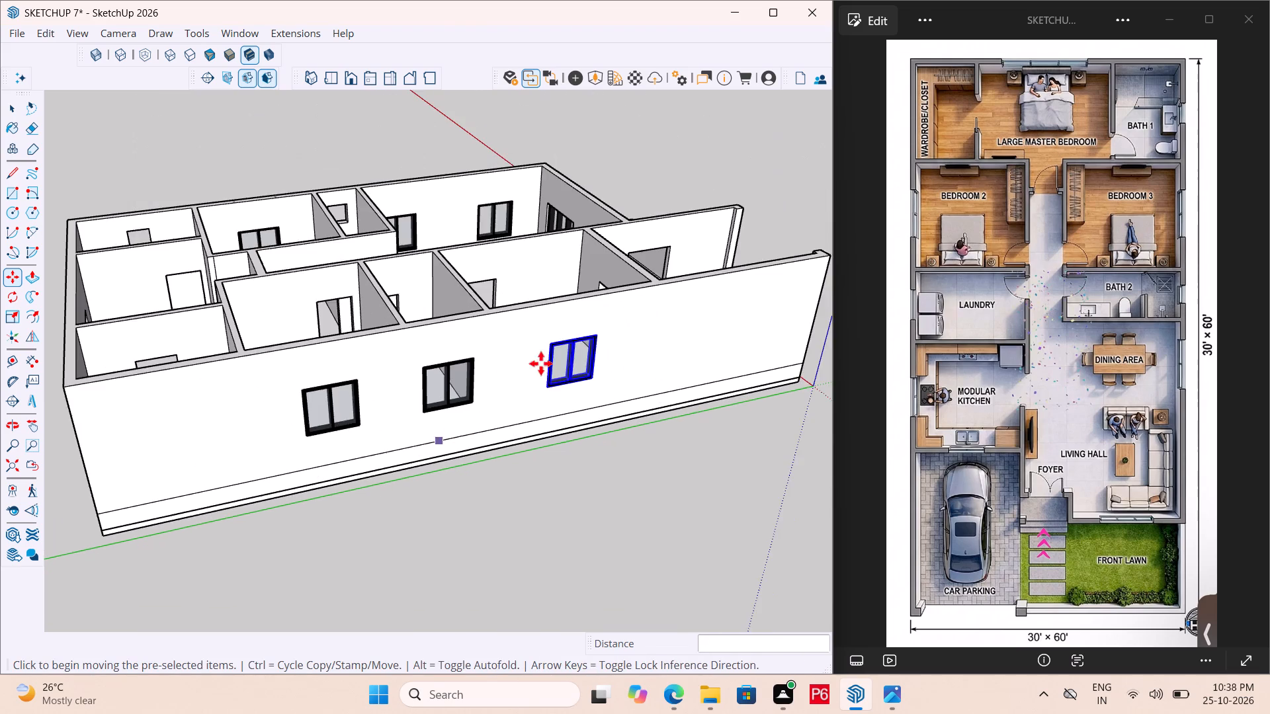
{"action": "middle_click_drag", "start_coordinate": [650, 307], "coordinate": [314, 394]}
{"action": "middle_click_drag", "start_coordinate": [601, 406], "coordinate": [550, 388]}
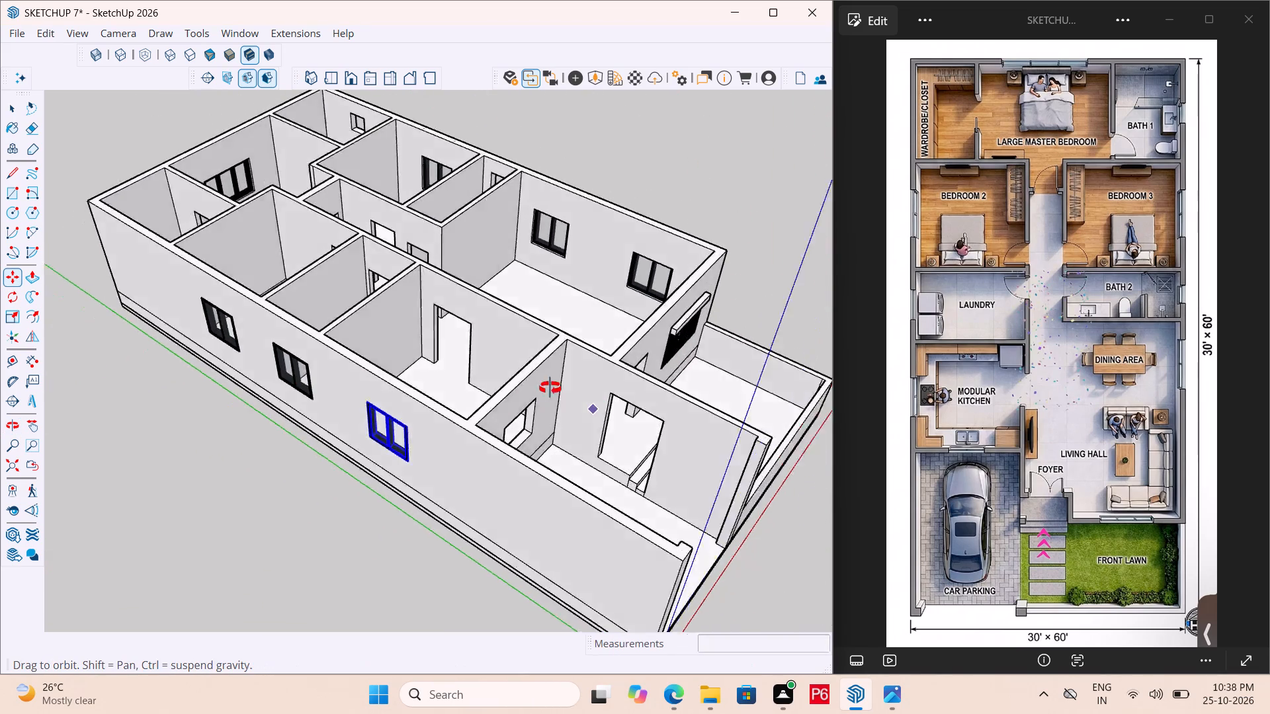
{"action": "middle_click_drag", "start_coordinate": [550, 388], "coordinate": [471, 338]}
{"action": "middle_click_drag", "start_coordinate": [471, 338], "coordinate": [462, 338]}
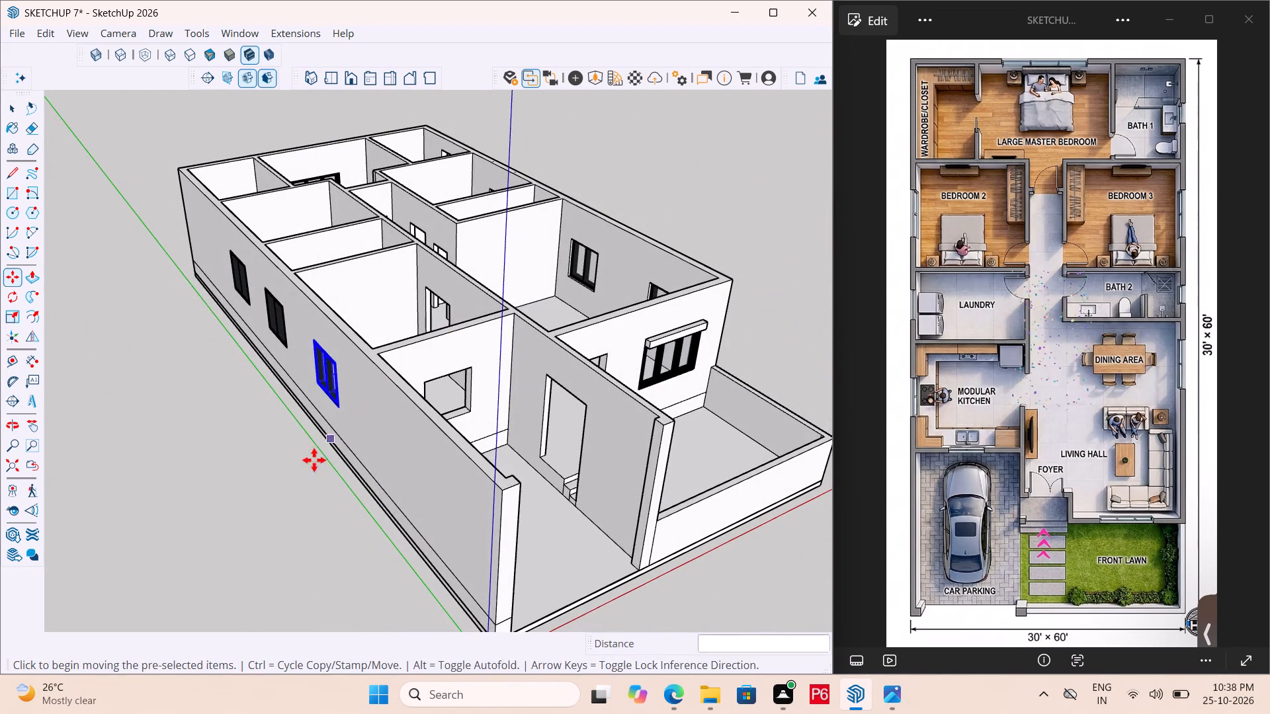
{"action": "key", "text": "space"}
{"action": "left_click", "coordinate": [308, 479]}
{"action": "key", "text": "ctrl+s"}
{"action": "key", "text": "ctrl+s"}
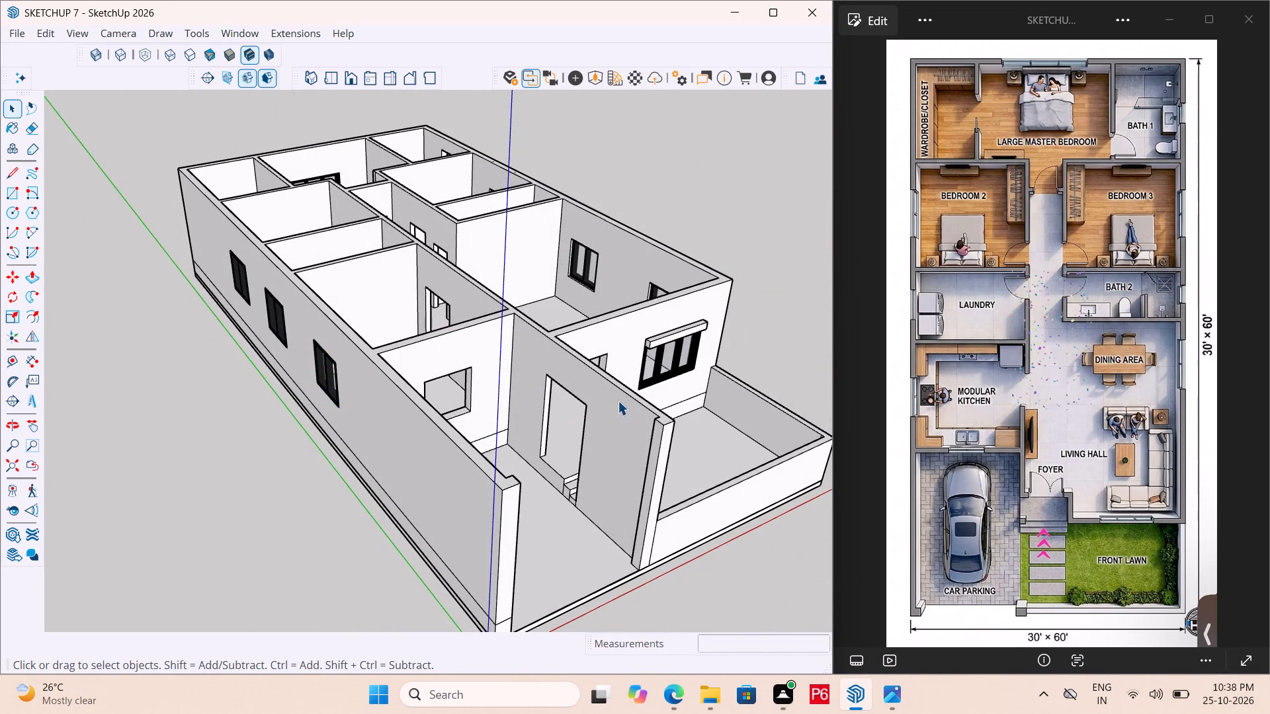
Draw a rectangle about 2' wide corner to corner over the small opening near the living-hall side wall's rear end.
{"action": "scroll", "coordinate": [664, 378], "scroll_direction": "down", "scroll_amount": 3}
{"action": "middle_click_drag", "start_coordinate": [683, 374], "coordinate": [434, 540]}
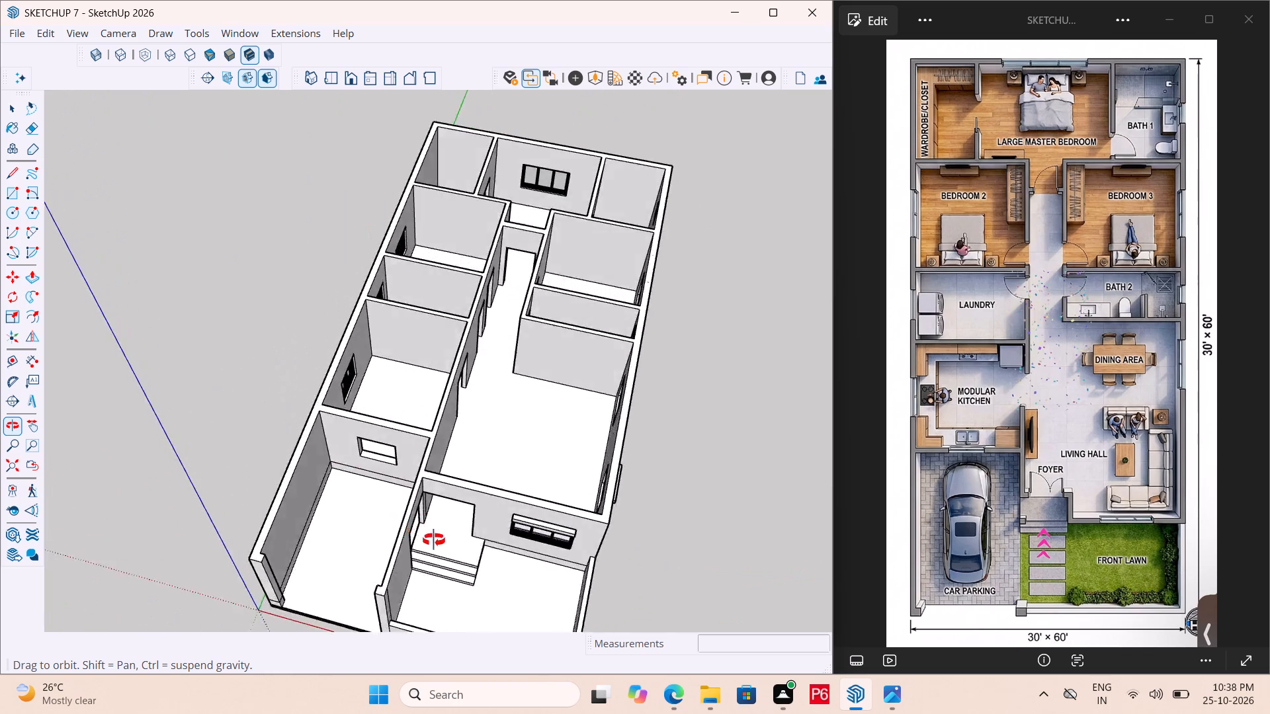
{"action": "middle_click_drag", "start_coordinate": [434, 540], "coordinate": [728, 498]}
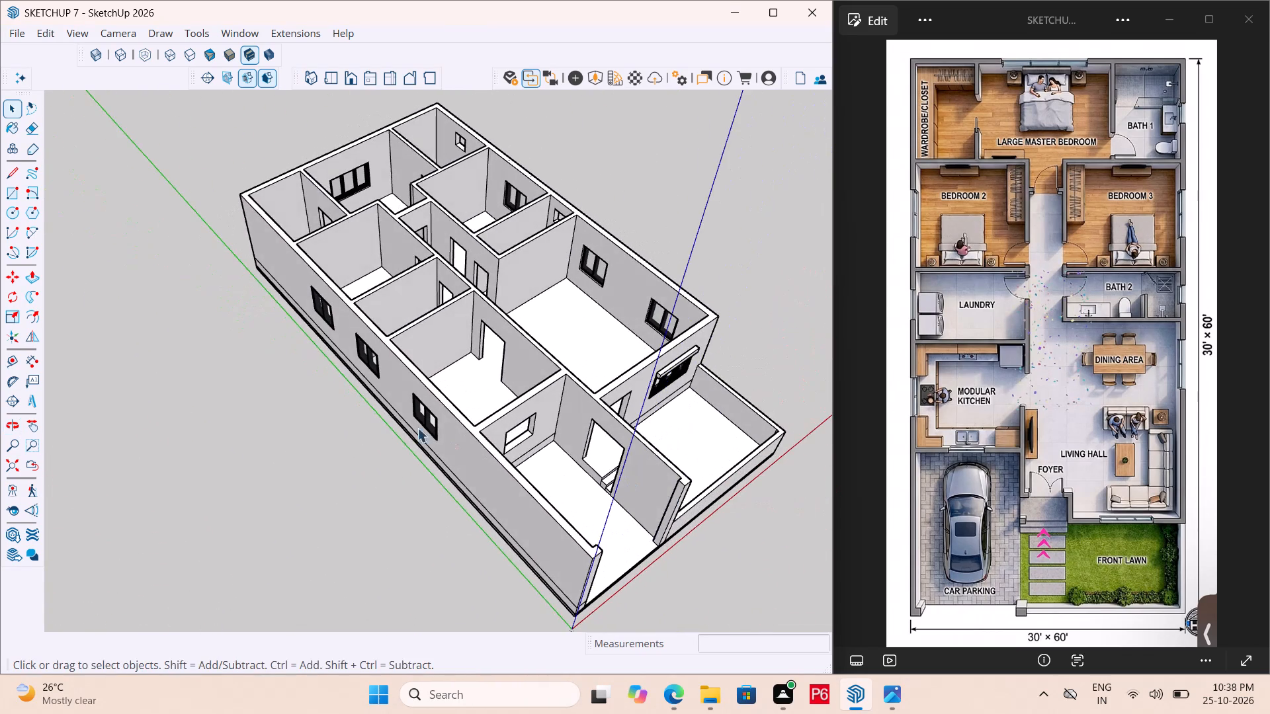
{"action": "middle_click_drag", "start_coordinate": [417, 418], "coordinate": [906, 347]}
{"action": "scroll", "coordinate": [185, 292], "scroll_direction": "up", "scroll_amount": 1}
{"action": "middle_click_drag", "start_coordinate": [216, 280], "coordinate": [730, 294]}
{"action": "middle_click_drag", "start_coordinate": [391, 389], "coordinate": [683, 311]}
{"action": "scroll", "coordinate": [683, 311], "scroll_direction": "up", "scroll_amount": 9}
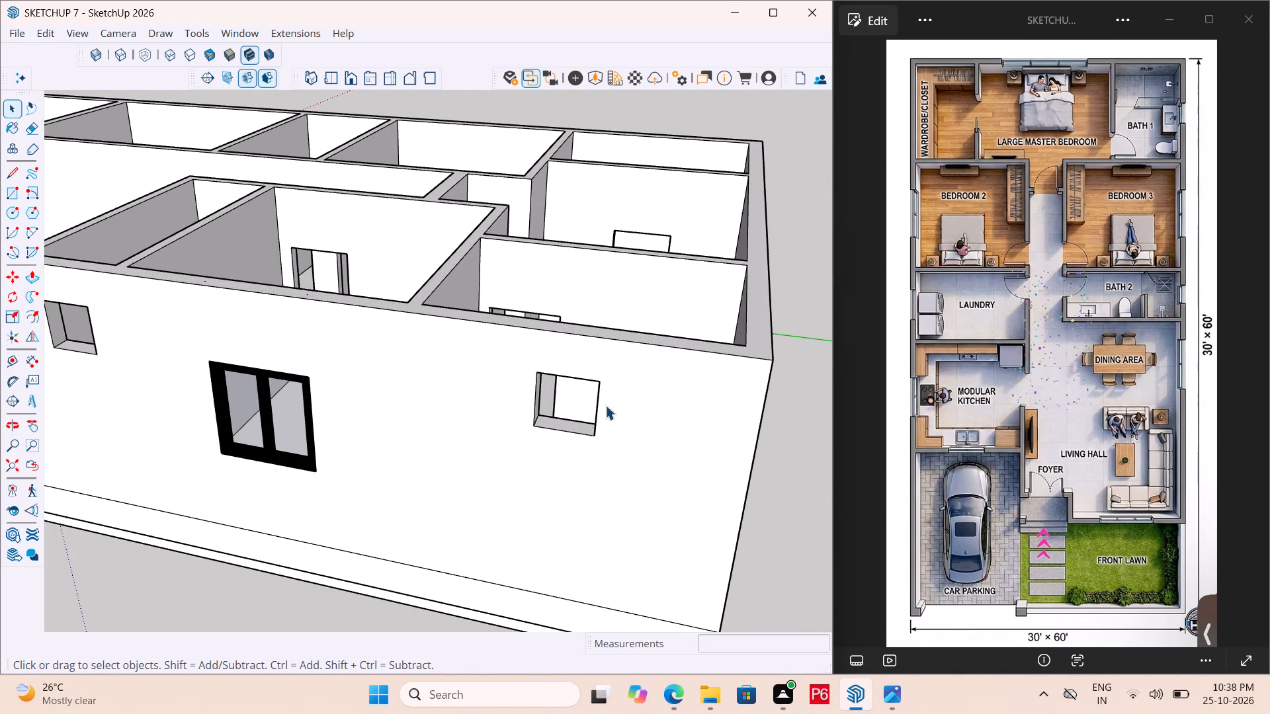
{"action": "key", "text": "r"}
{"action": "left_click", "coordinate": [534, 377]}
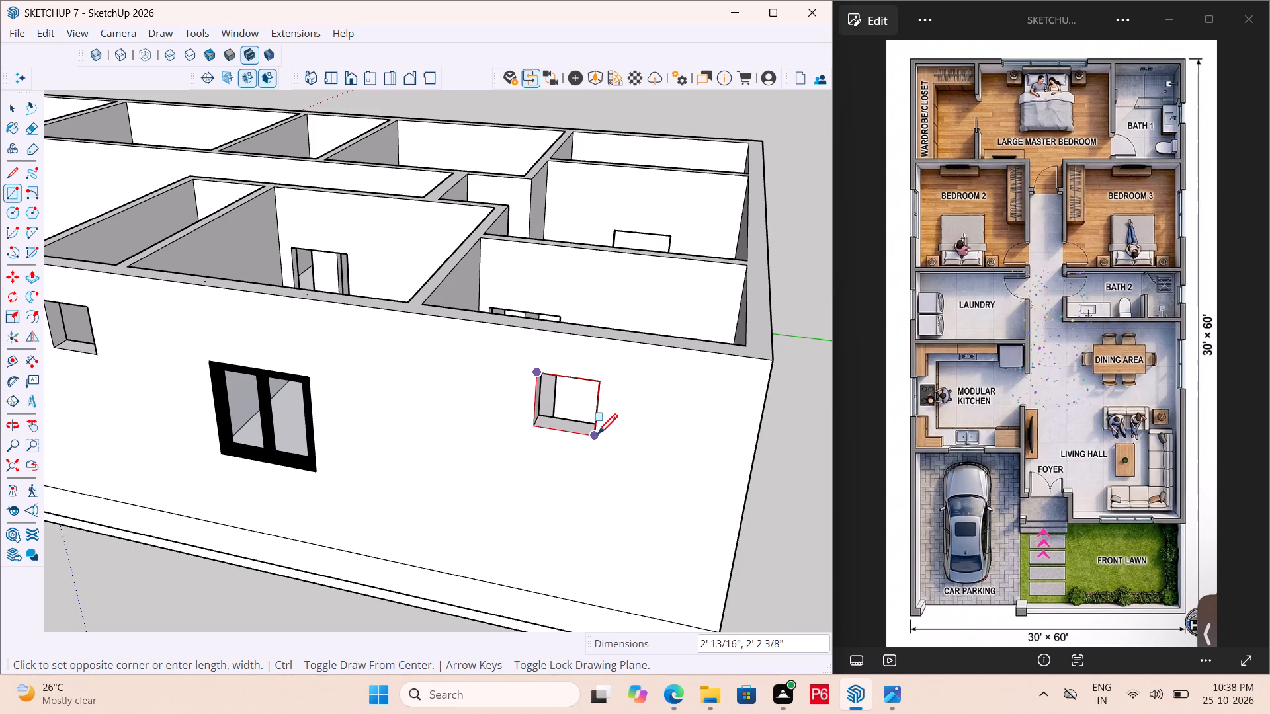
{"action": "left_click", "coordinate": [597, 436]}
Make the rectangle over the small opening, with its edges, into a group and open it for editing.
{"action": "key", "text": "space"}
{"action": "double_click", "coordinate": [567, 403]}
{"action": "right_click", "coordinate": [567, 403]}
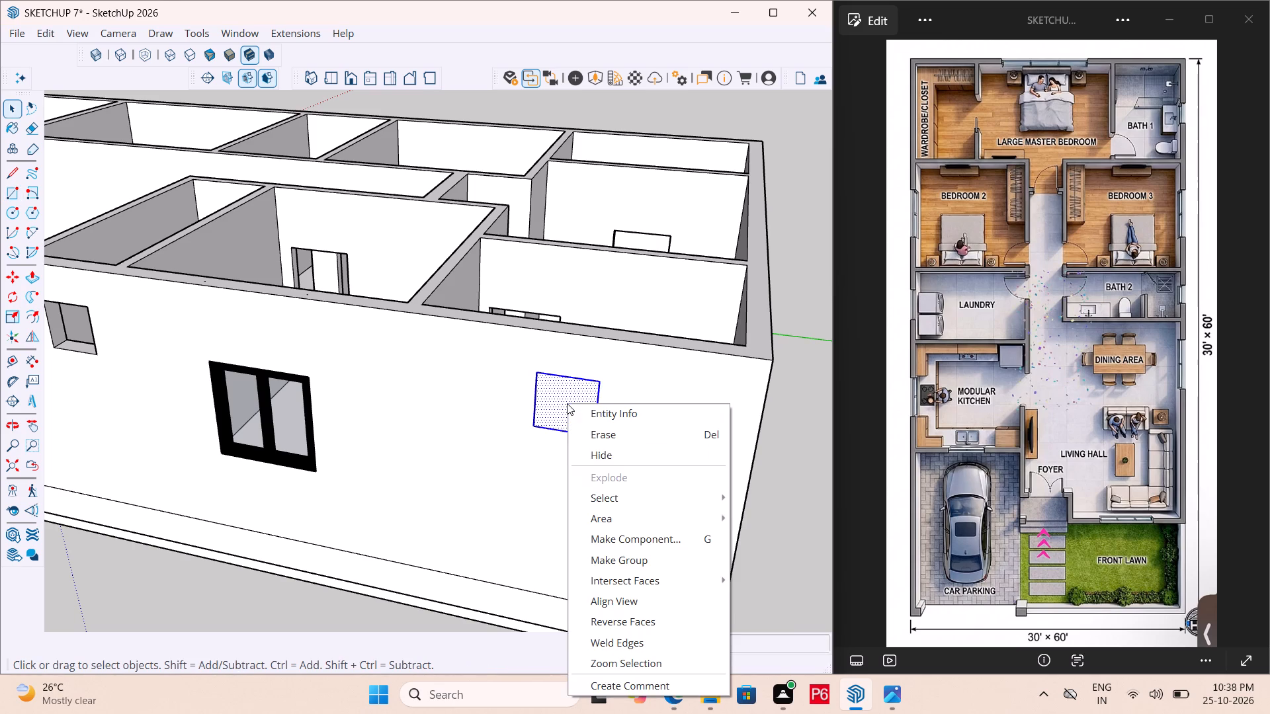
{"action": "left_click", "coordinate": [634, 557]}
{"action": "triple_click", "coordinate": [566, 391]}
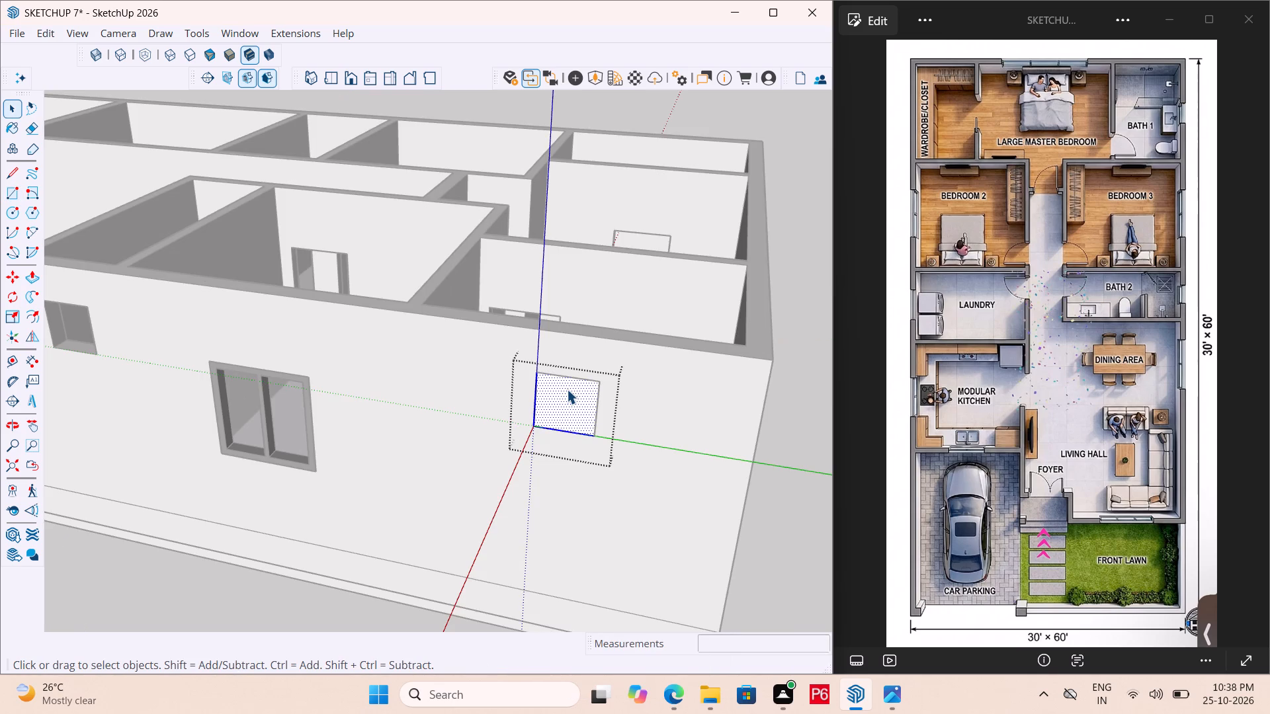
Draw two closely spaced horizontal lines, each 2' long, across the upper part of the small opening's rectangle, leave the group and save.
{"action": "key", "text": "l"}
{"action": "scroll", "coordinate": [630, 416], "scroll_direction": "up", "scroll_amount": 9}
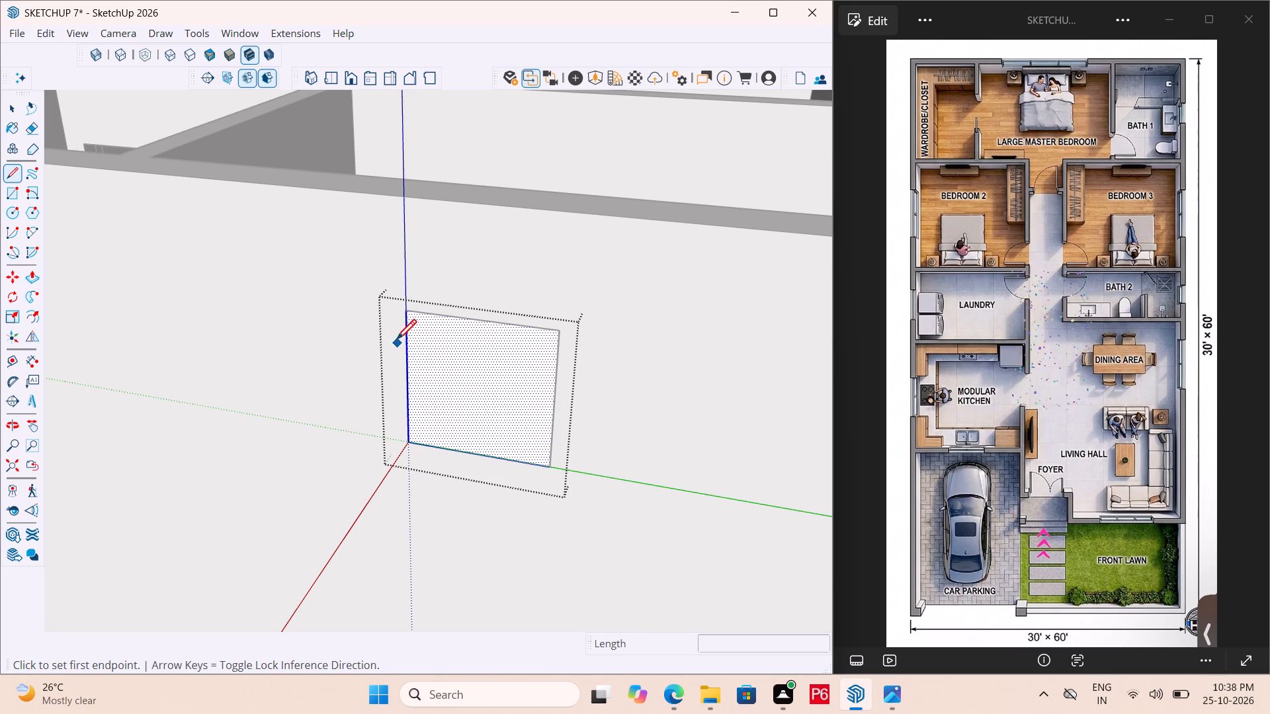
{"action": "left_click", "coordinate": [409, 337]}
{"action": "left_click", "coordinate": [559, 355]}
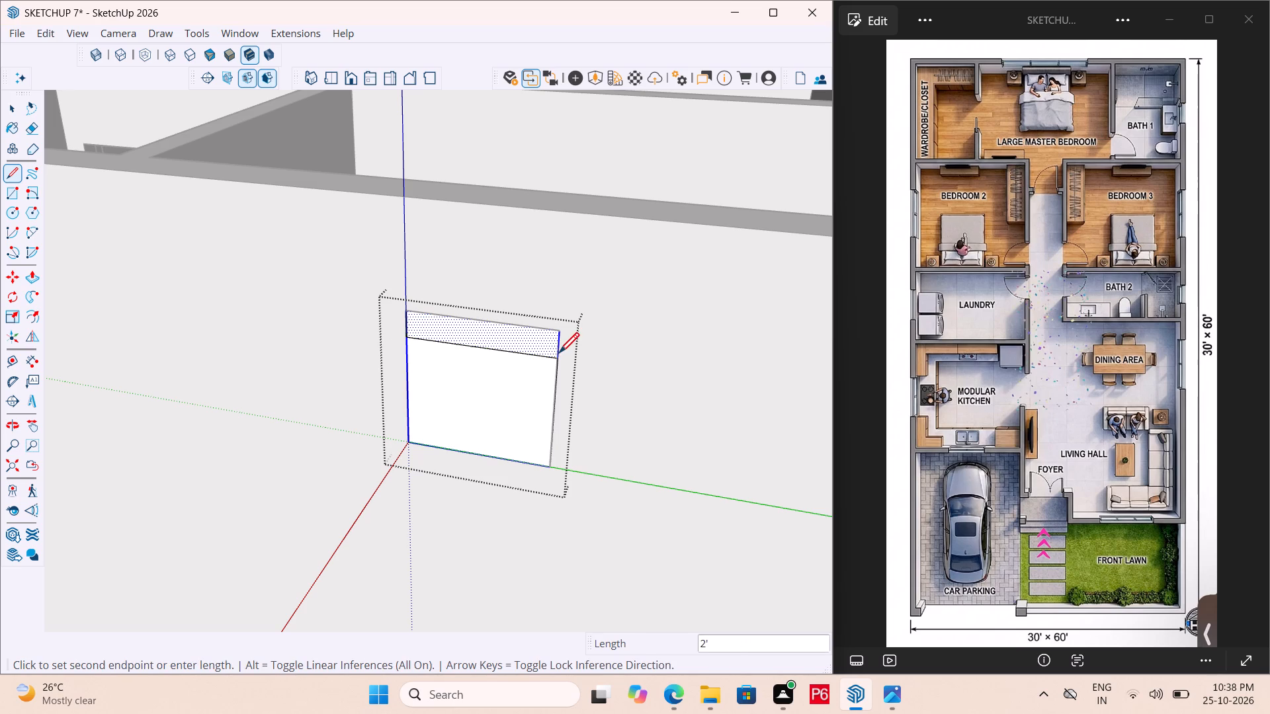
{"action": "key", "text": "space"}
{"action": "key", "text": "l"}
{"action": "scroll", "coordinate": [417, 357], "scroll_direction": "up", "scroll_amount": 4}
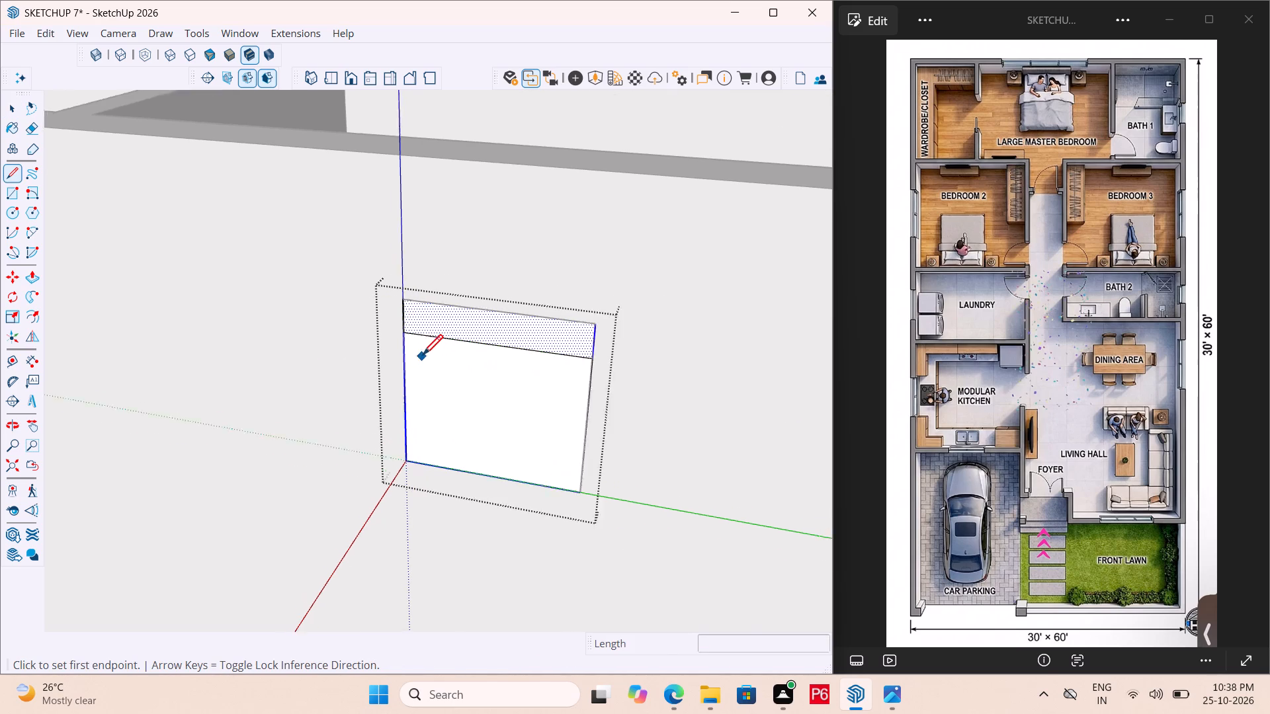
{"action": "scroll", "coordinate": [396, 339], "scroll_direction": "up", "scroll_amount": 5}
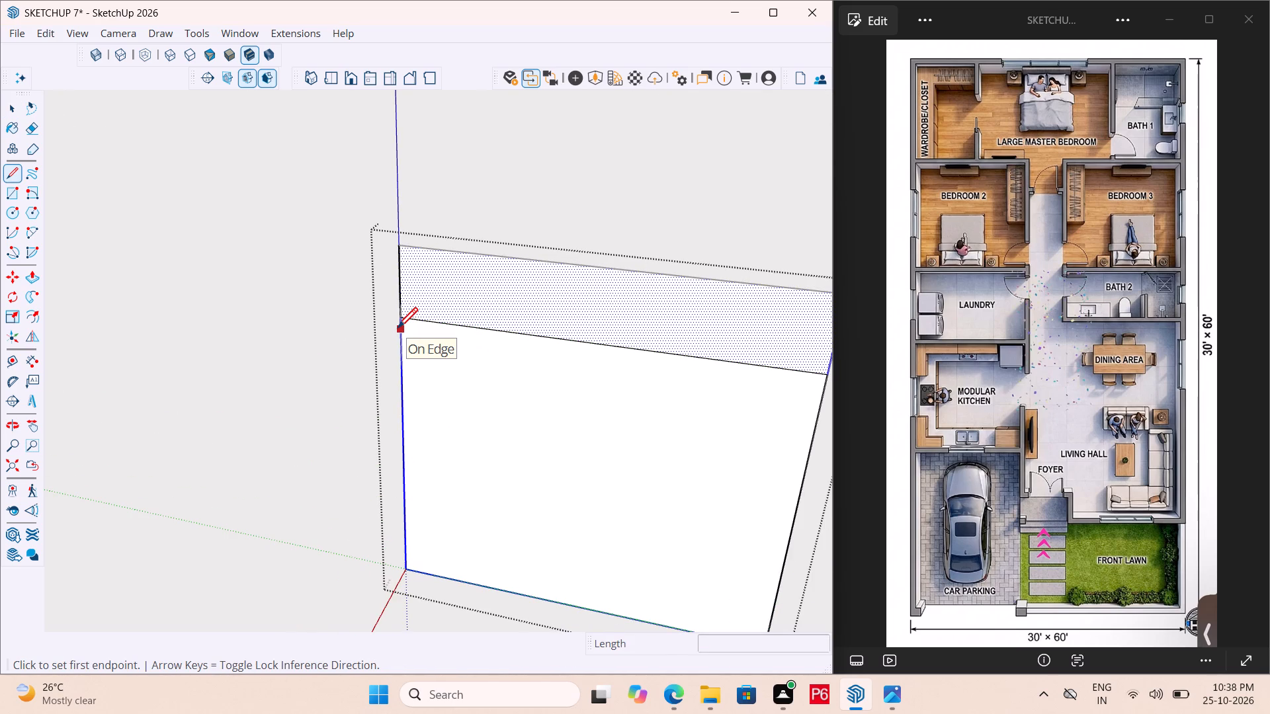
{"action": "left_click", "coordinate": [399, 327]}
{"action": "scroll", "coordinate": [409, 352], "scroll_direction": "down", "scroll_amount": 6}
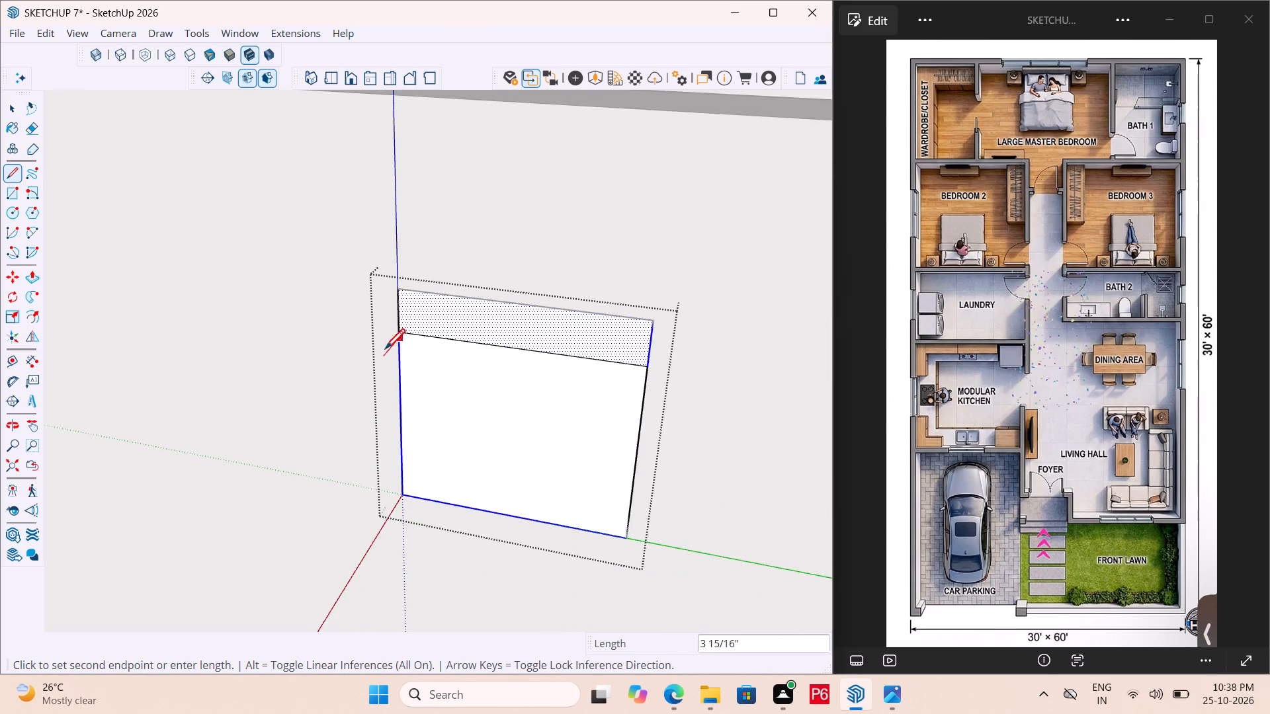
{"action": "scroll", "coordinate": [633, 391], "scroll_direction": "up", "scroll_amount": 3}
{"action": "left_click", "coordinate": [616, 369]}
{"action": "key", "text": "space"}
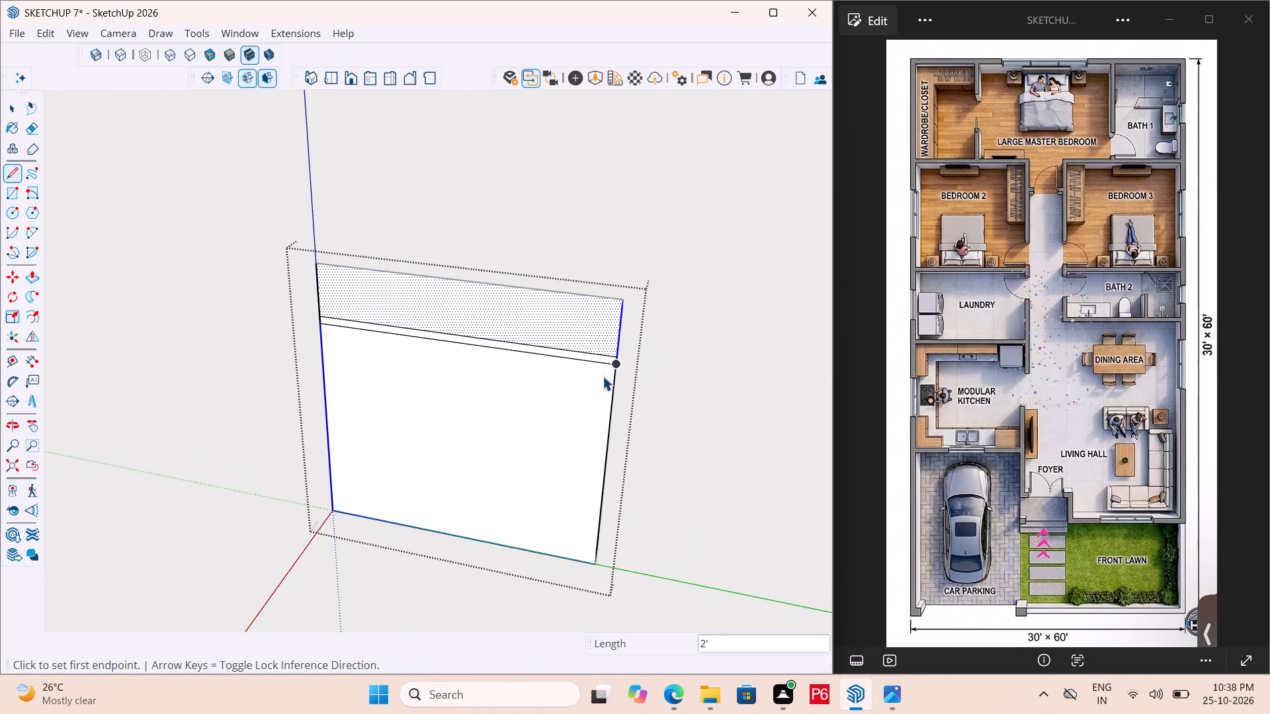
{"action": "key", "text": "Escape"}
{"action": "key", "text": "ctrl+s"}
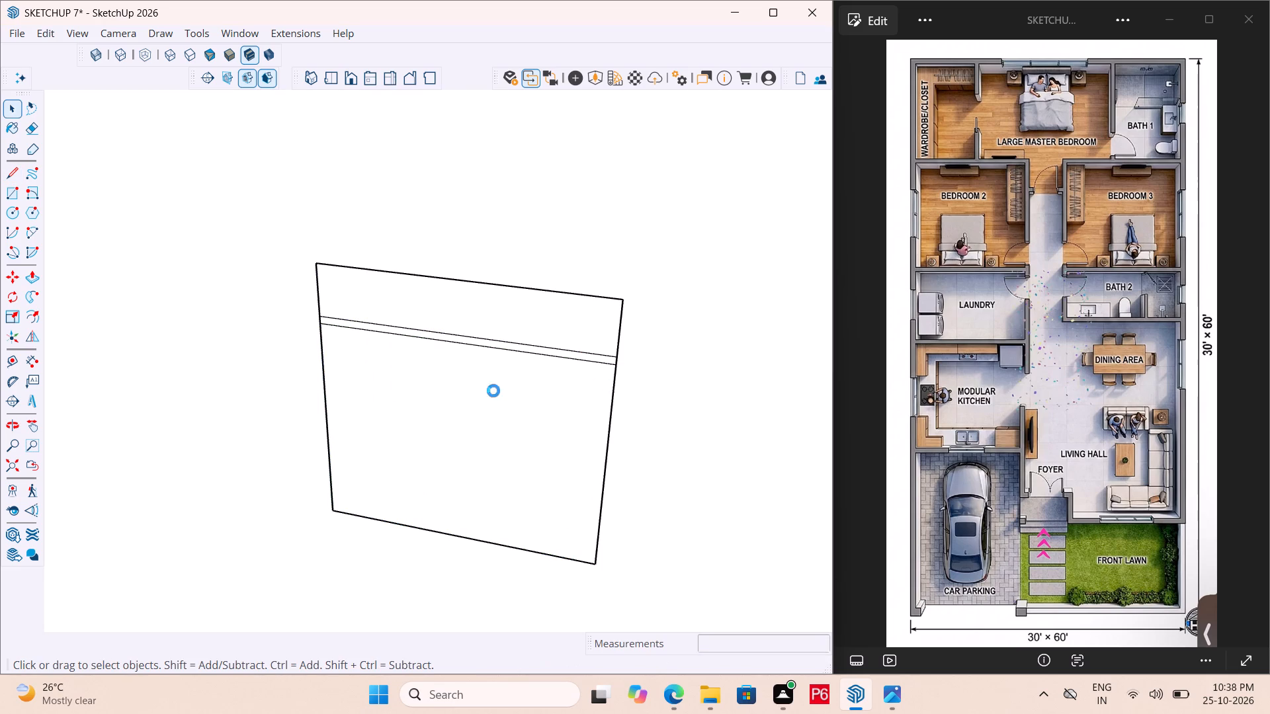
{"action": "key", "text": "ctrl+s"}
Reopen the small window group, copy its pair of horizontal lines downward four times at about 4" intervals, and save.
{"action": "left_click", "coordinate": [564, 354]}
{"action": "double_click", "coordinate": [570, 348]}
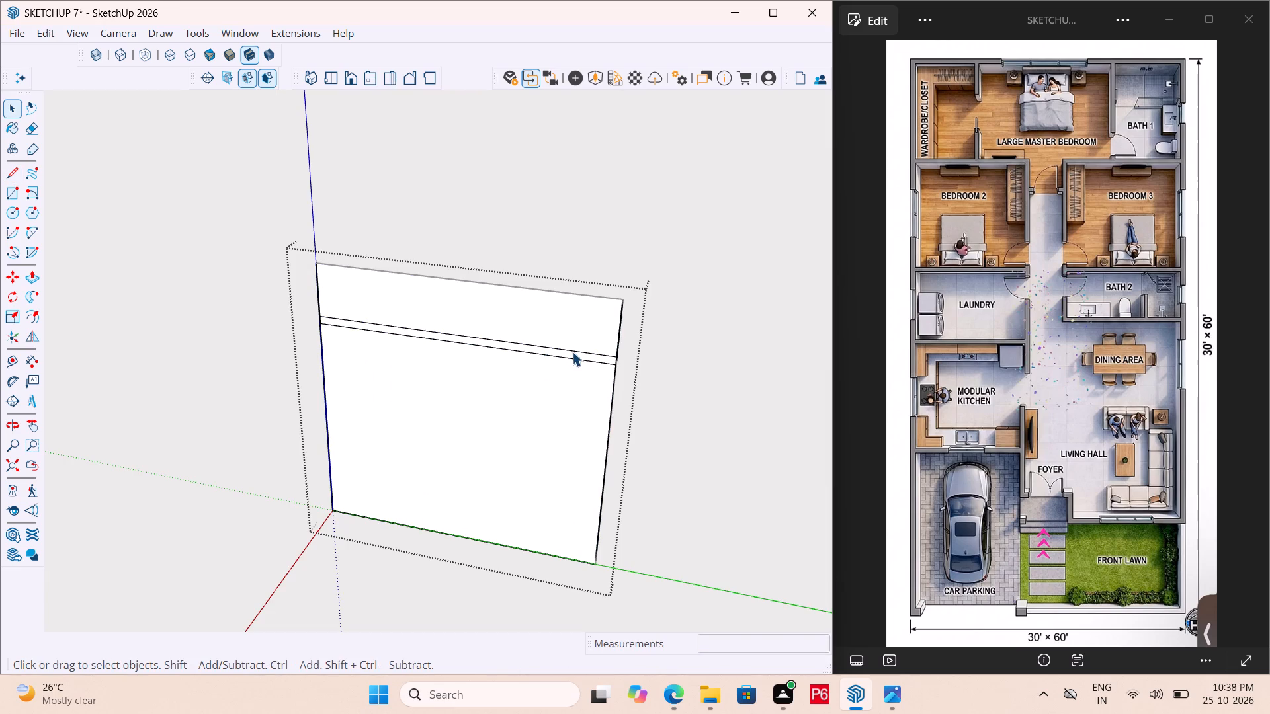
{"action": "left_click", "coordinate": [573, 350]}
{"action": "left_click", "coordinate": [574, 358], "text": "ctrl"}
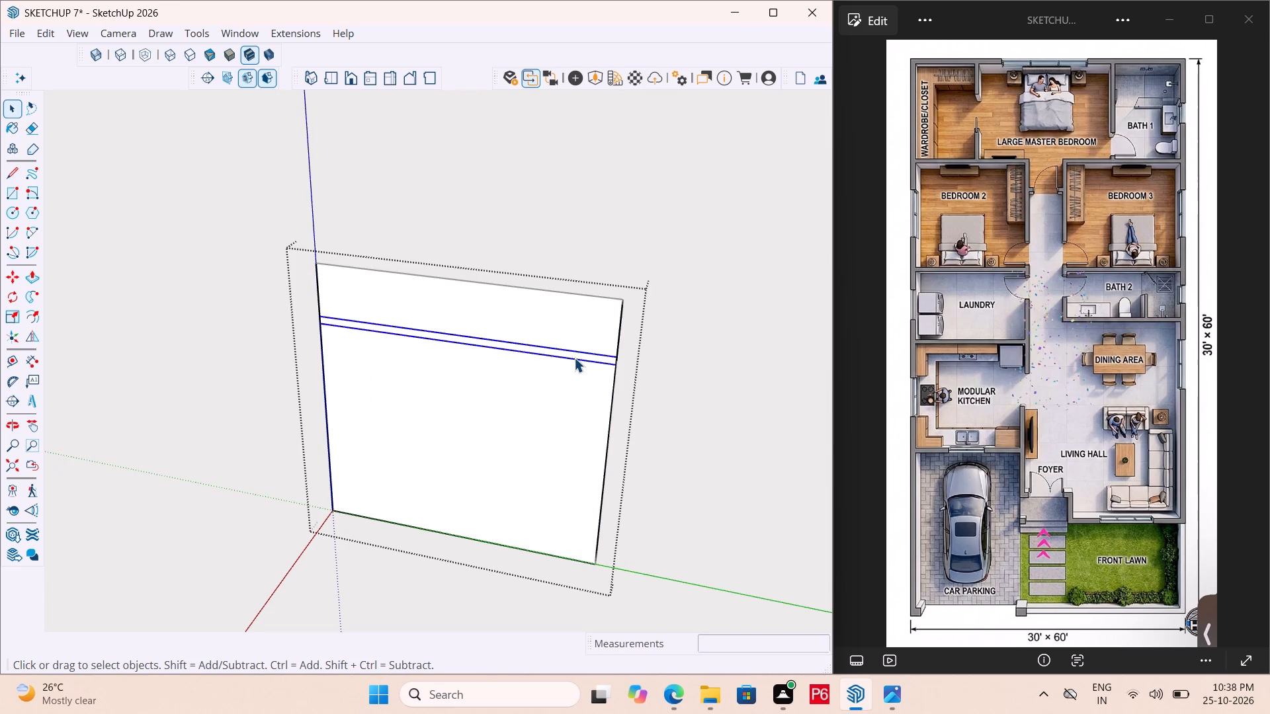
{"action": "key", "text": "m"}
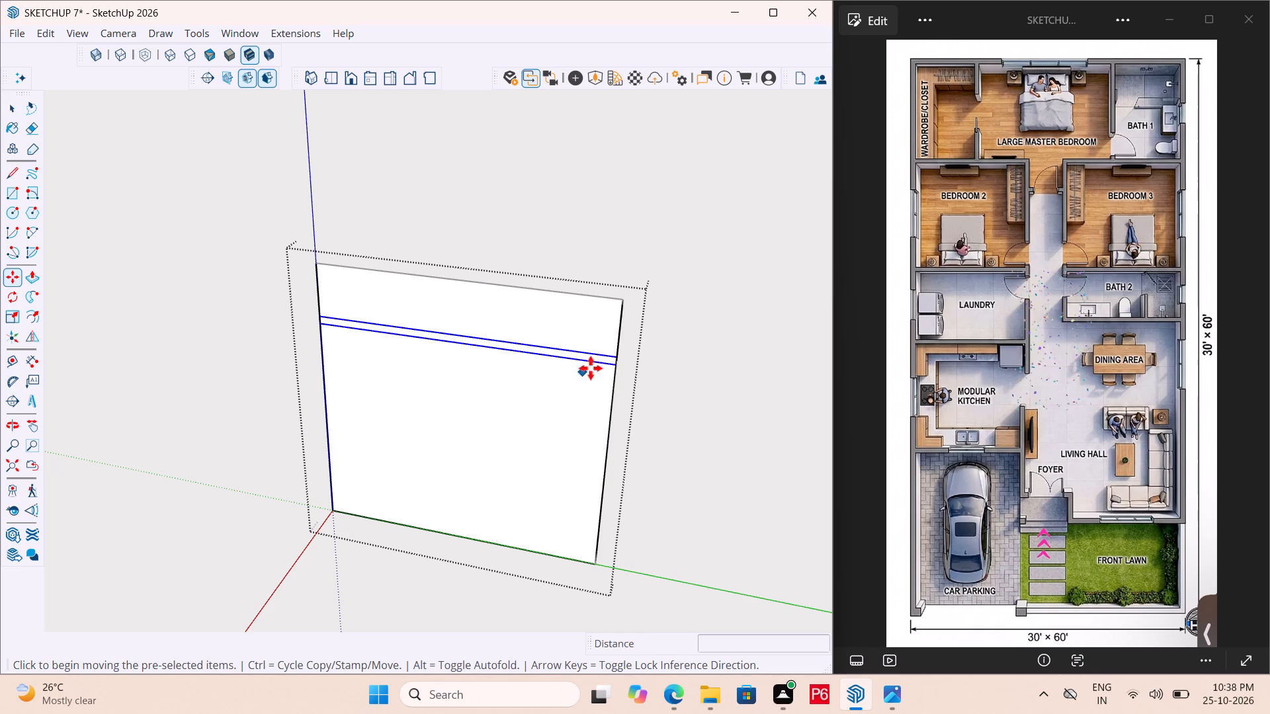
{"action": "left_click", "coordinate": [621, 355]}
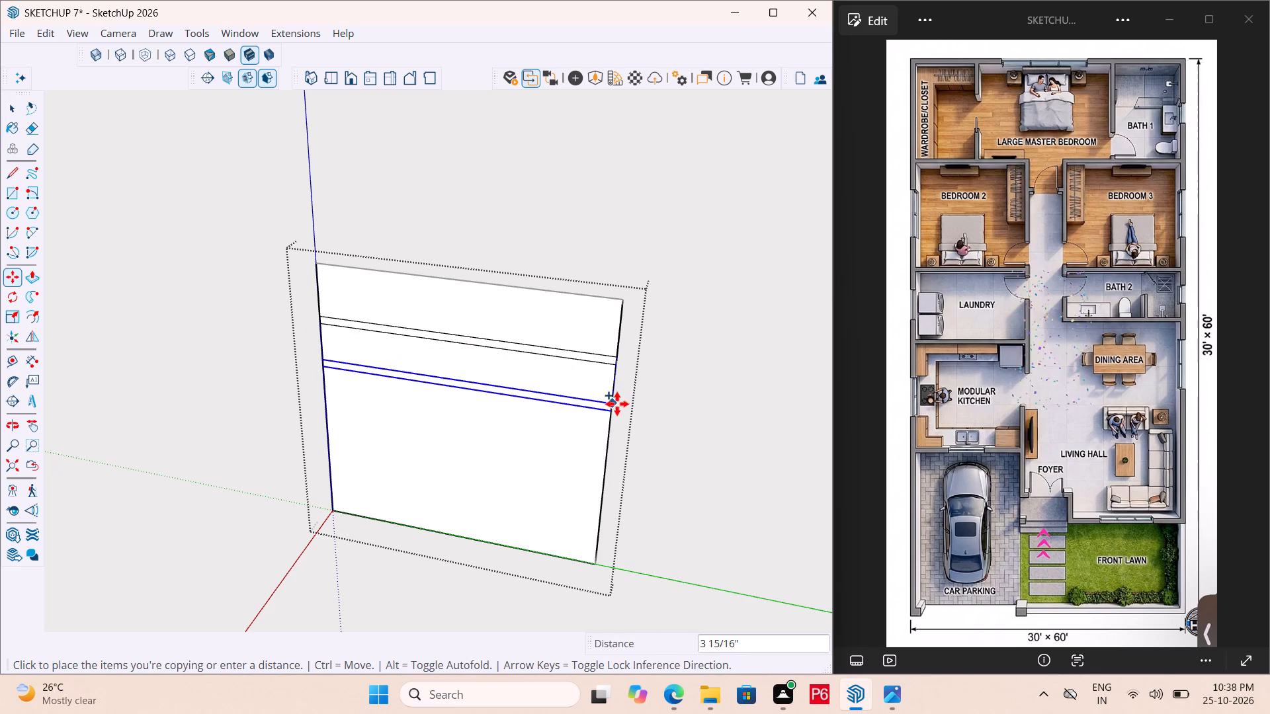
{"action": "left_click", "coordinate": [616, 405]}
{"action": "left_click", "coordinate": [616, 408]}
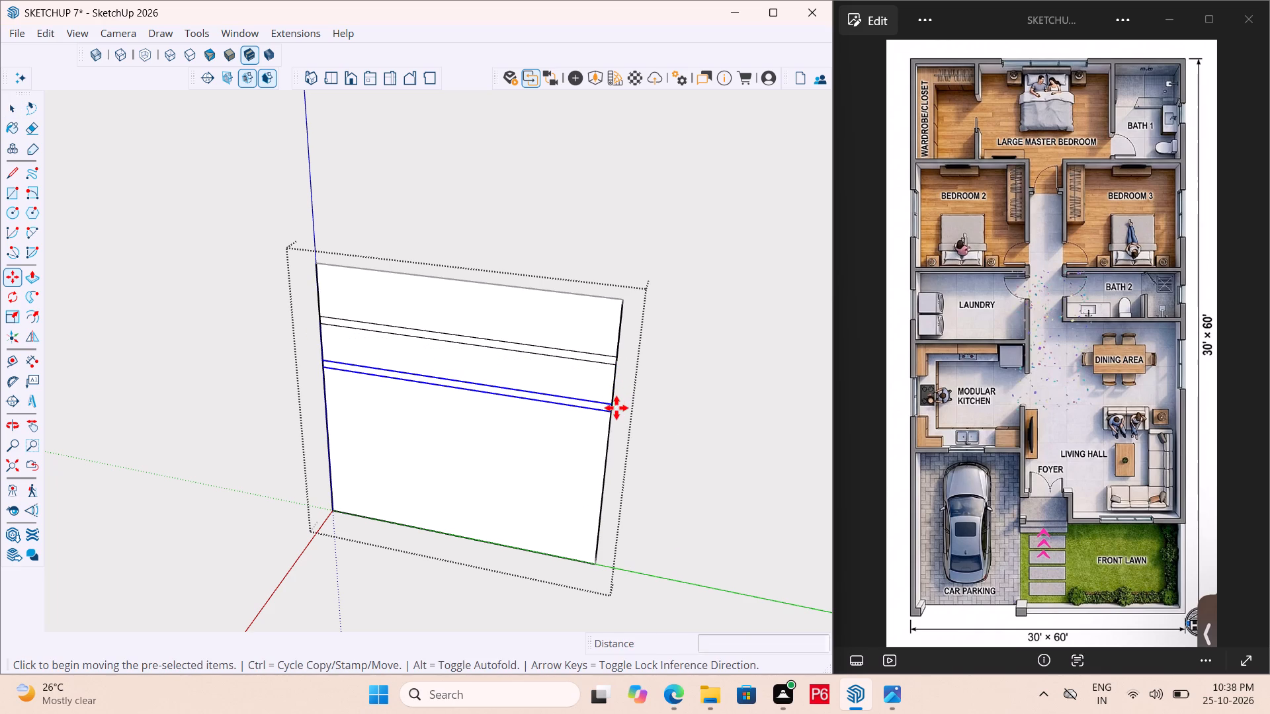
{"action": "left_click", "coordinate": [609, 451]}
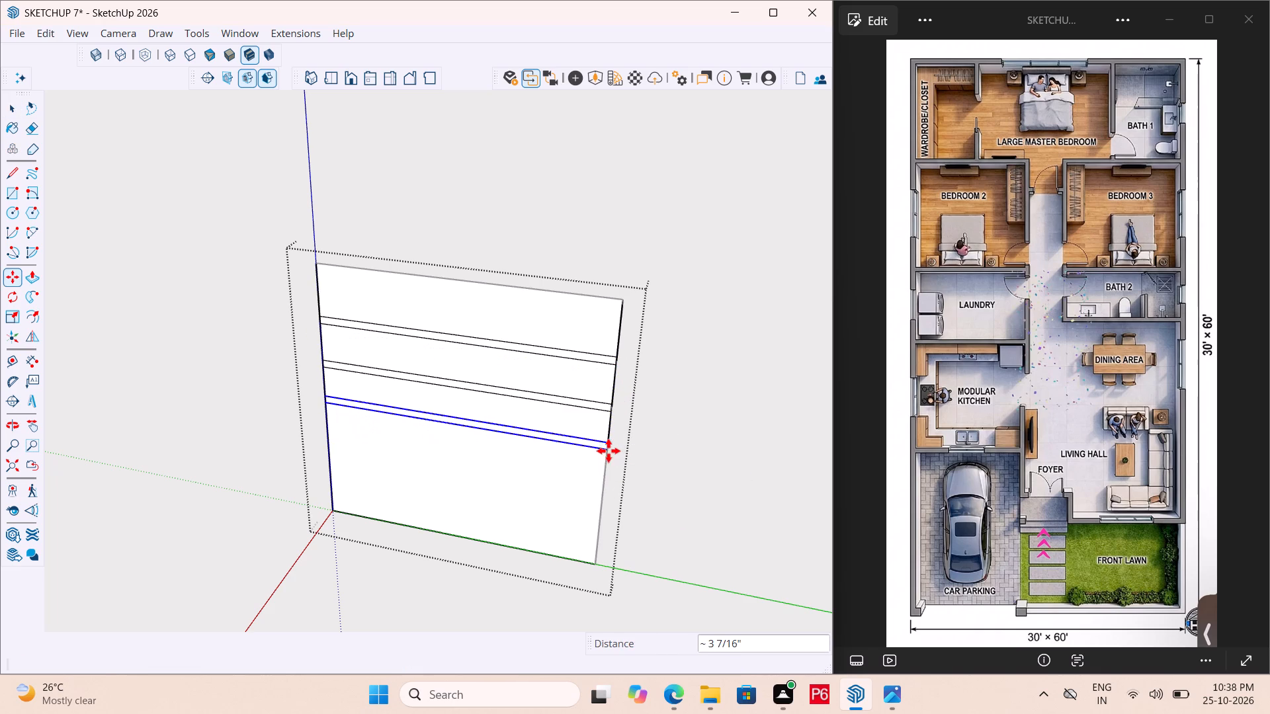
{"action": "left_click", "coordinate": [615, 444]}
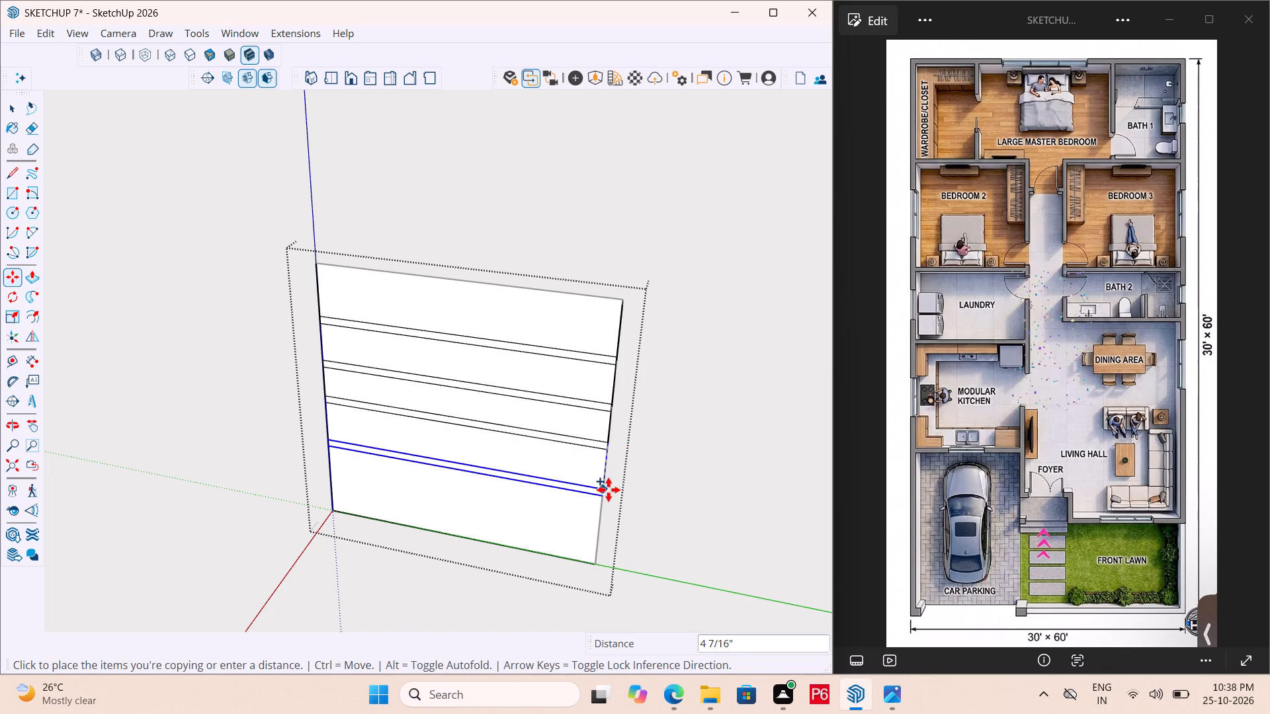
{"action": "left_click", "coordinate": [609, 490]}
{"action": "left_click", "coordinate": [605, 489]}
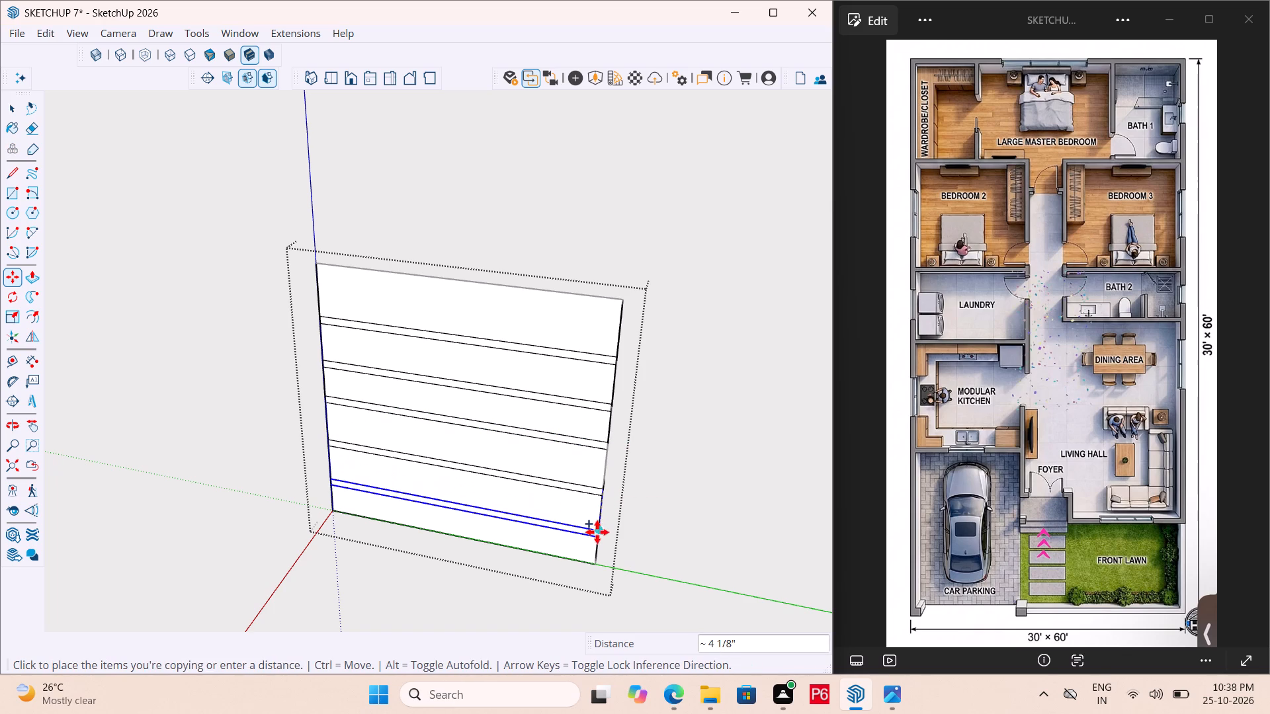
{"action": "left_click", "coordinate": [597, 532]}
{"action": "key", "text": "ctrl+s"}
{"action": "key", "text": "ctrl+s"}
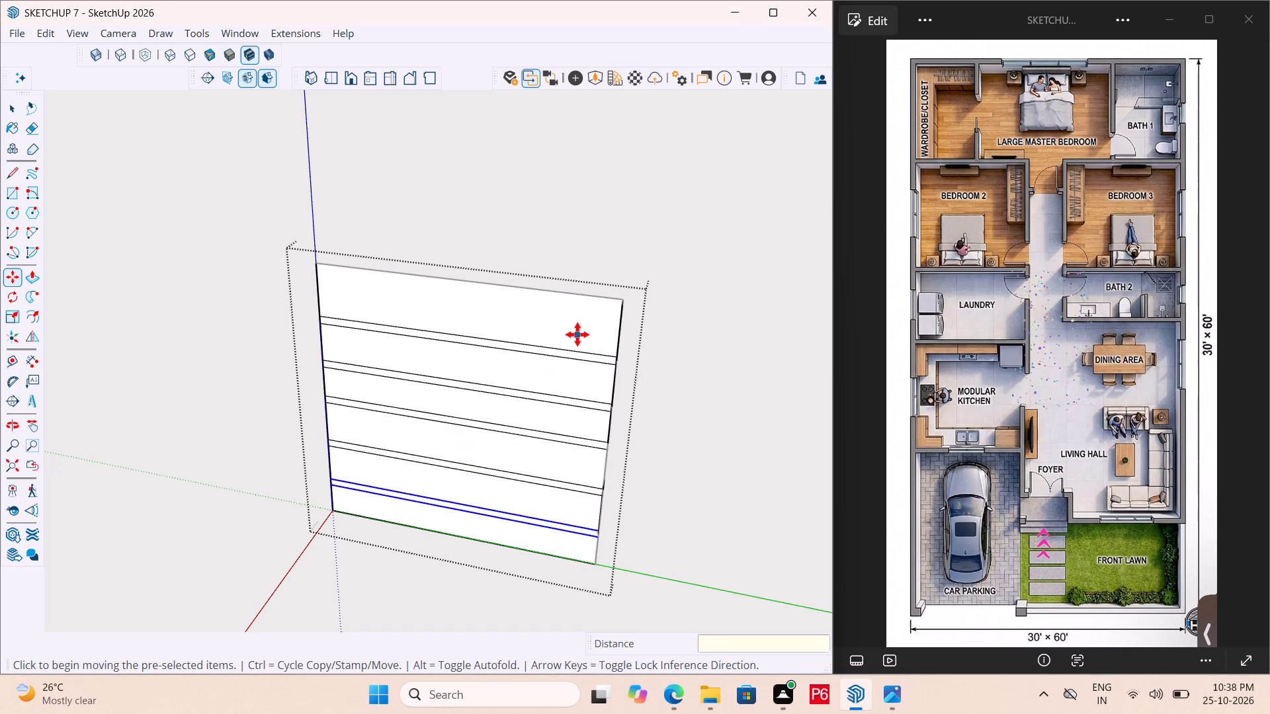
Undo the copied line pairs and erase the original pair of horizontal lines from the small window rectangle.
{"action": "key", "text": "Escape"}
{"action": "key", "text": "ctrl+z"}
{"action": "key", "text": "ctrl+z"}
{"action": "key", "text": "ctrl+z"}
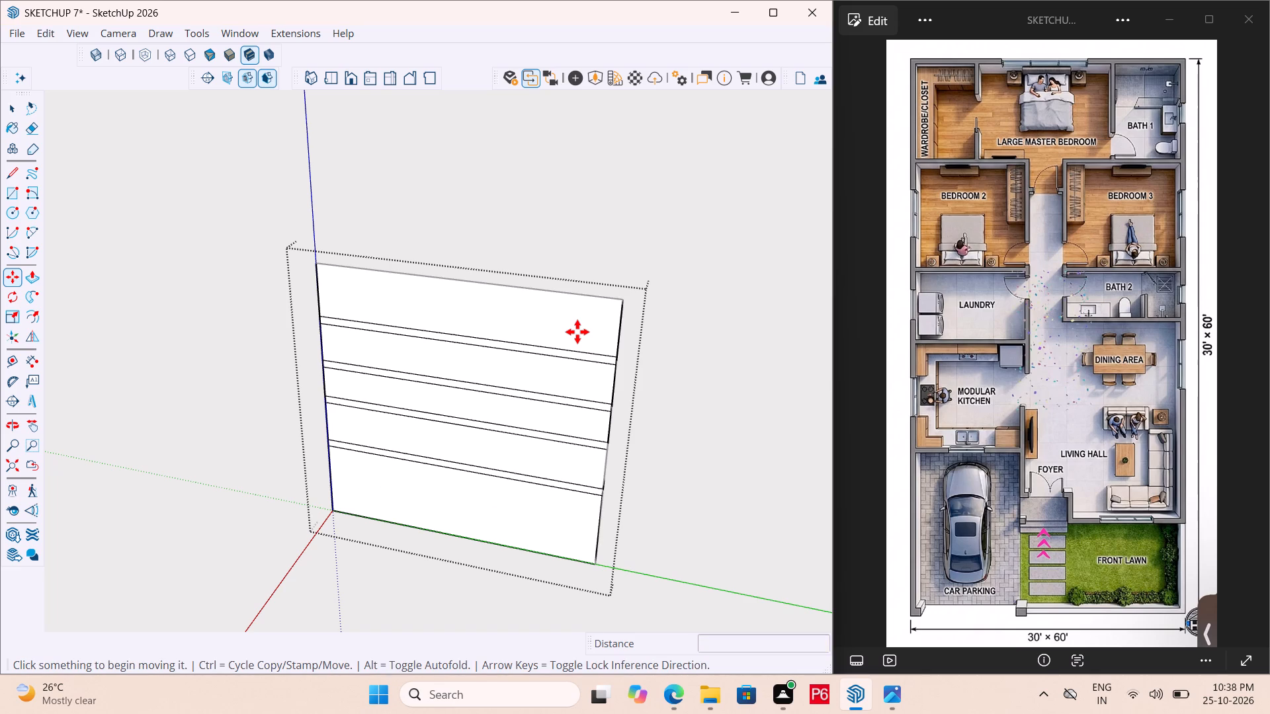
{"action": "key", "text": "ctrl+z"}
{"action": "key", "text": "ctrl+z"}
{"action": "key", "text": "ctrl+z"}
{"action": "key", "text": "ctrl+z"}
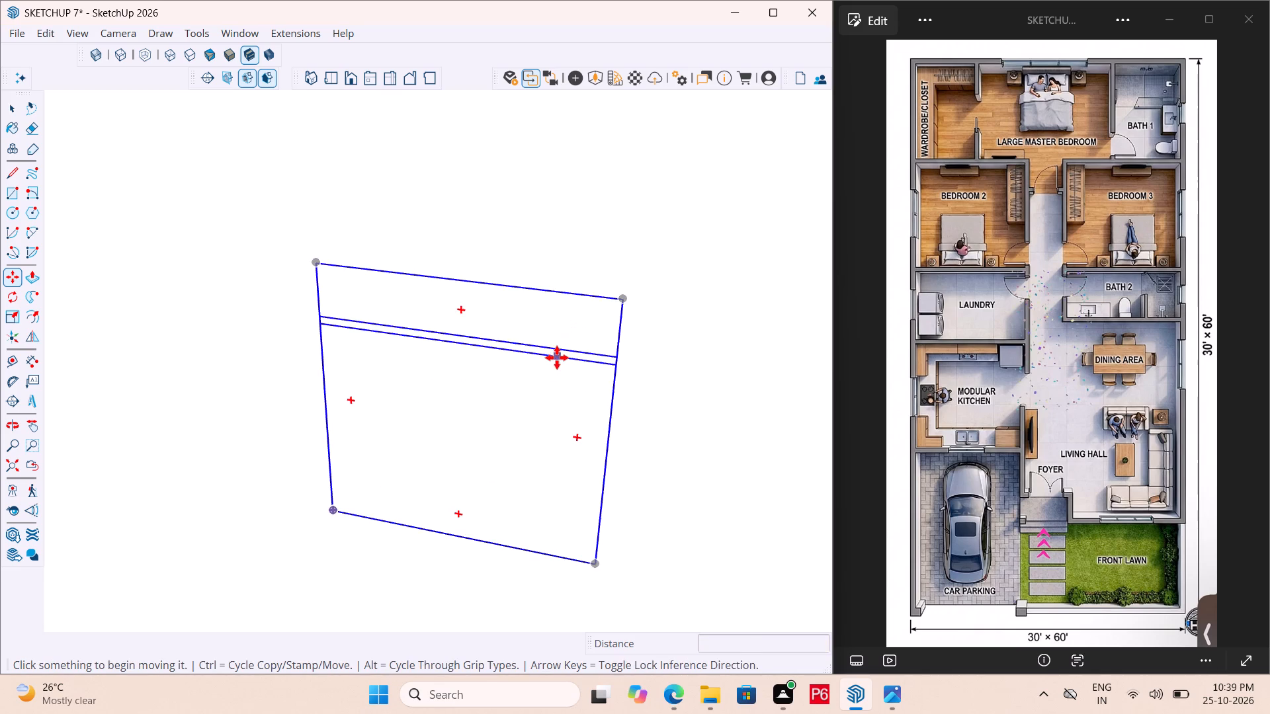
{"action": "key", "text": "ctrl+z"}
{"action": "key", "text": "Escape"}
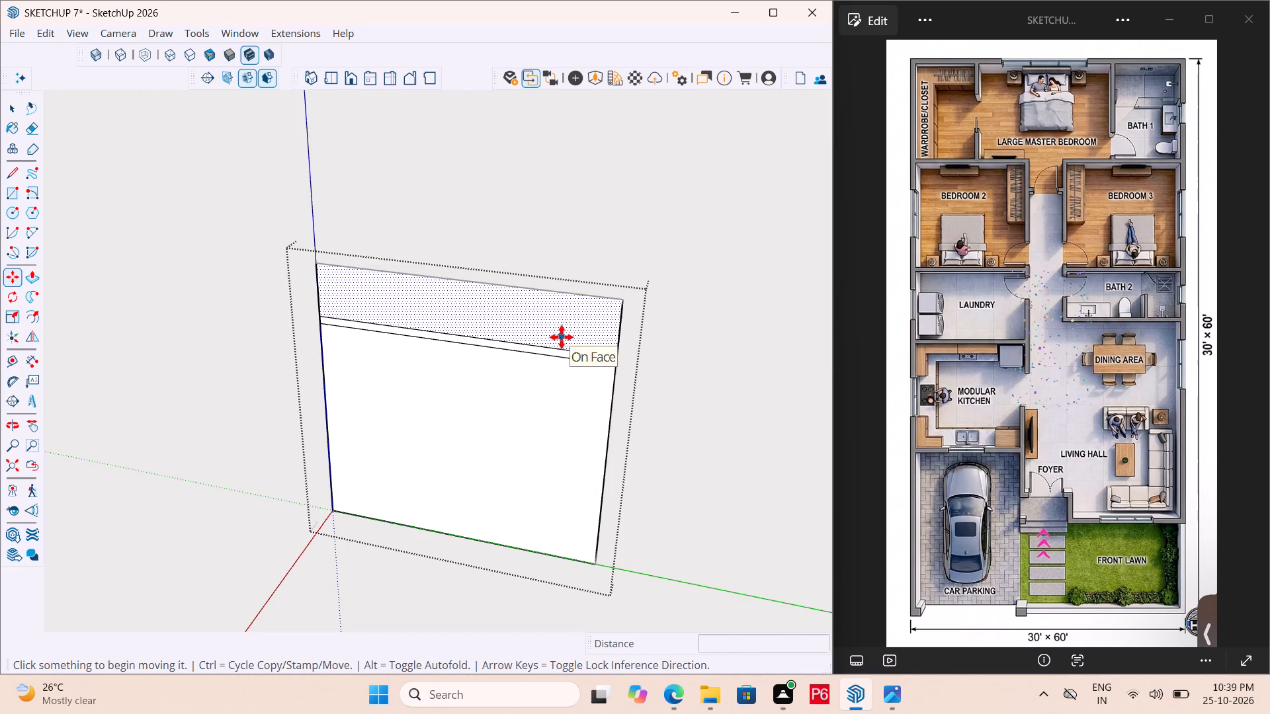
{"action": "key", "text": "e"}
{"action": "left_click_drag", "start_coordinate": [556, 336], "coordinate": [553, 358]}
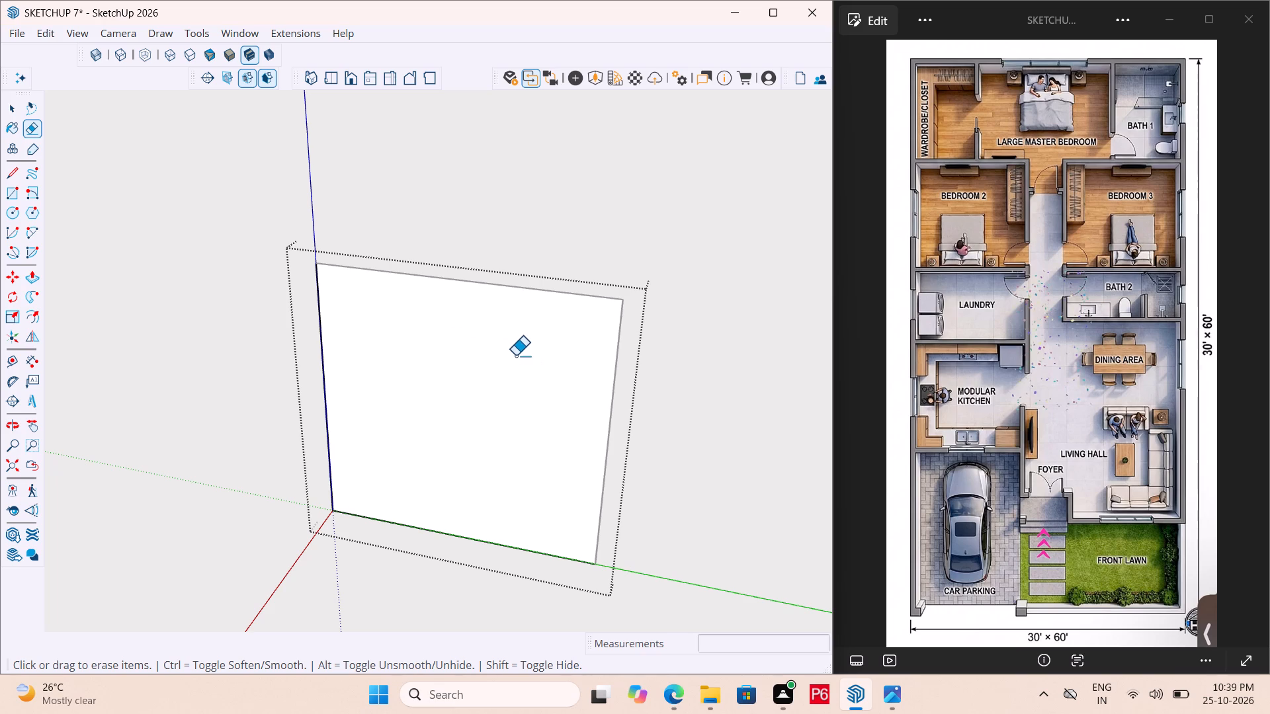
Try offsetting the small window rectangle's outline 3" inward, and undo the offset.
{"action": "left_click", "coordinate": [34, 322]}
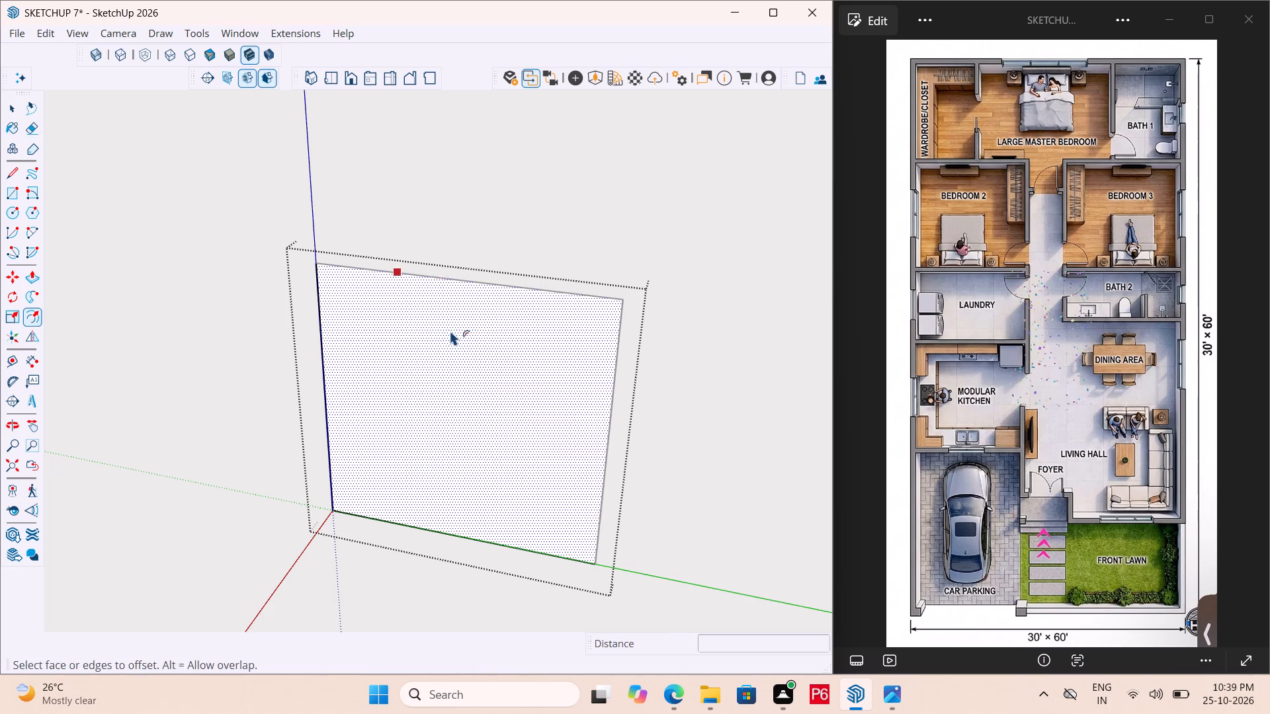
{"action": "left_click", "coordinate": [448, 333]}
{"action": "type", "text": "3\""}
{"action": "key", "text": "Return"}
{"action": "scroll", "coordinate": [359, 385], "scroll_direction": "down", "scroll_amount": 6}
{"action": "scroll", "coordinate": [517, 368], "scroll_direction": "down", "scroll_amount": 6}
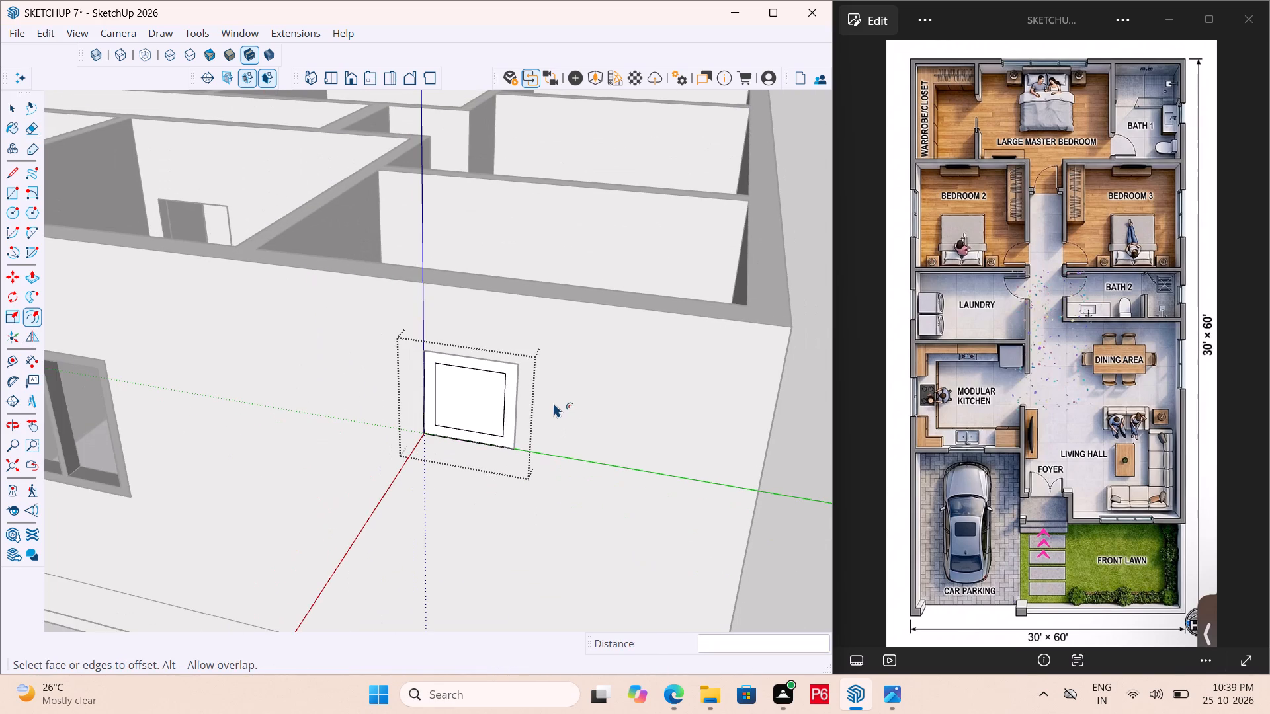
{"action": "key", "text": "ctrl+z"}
Offset the small window rectangle's outline 2" inward to form the frame, and save.
{"action": "left_click", "coordinate": [475, 385]}
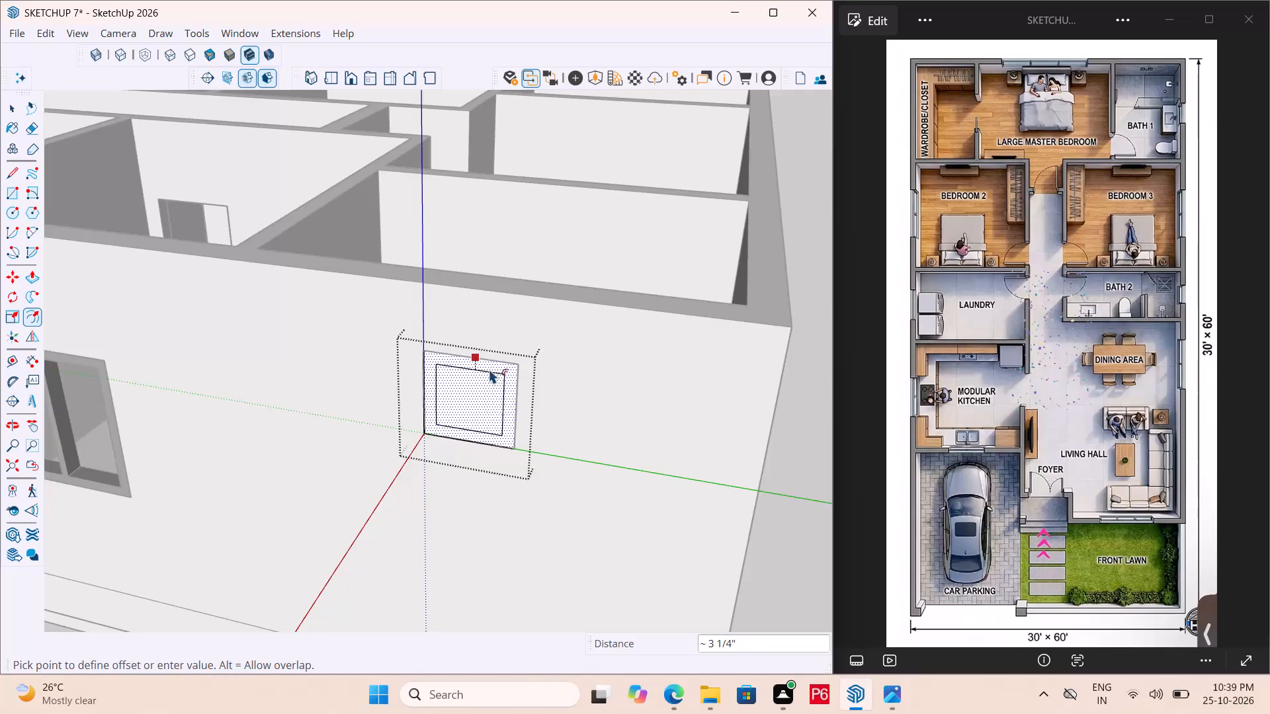
{"action": "type", "text": "2?\""}
{"action": "key", "text": "Return"}
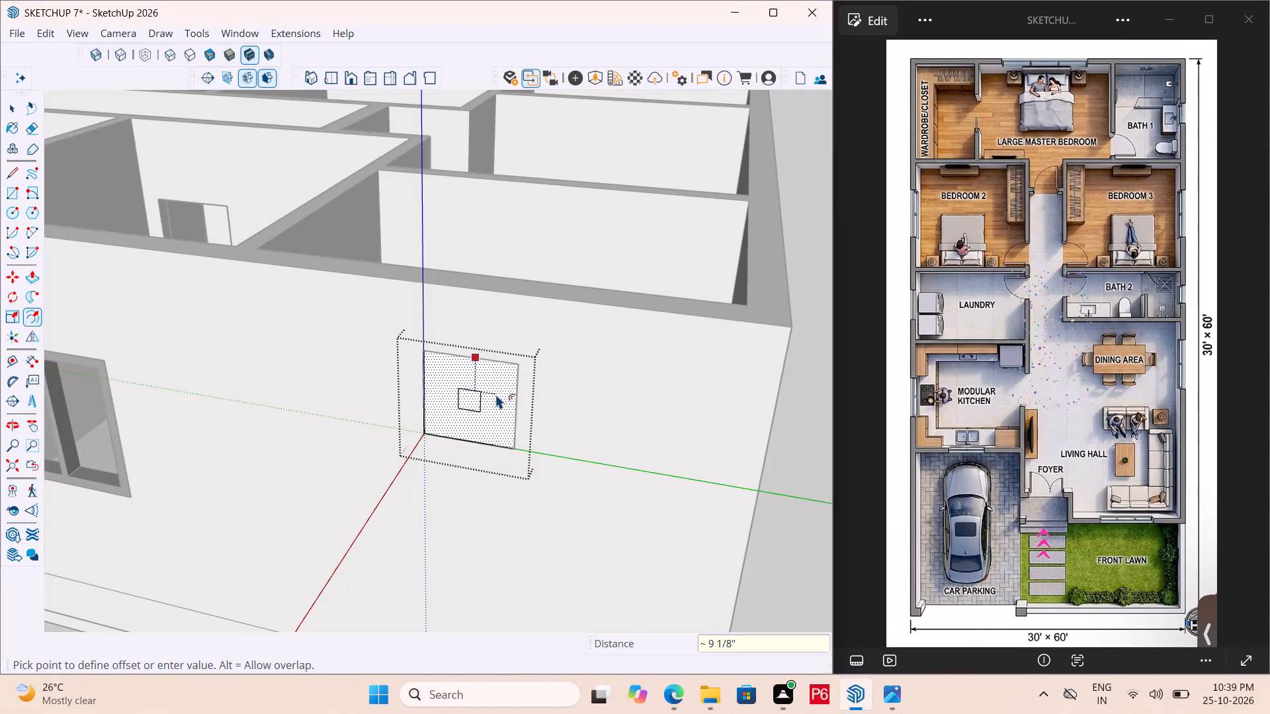
{"action": "key", "text": "2"}
{"action": "key", "text": "shift+quotedbl"}
{"action": "key", "text": "Return"}
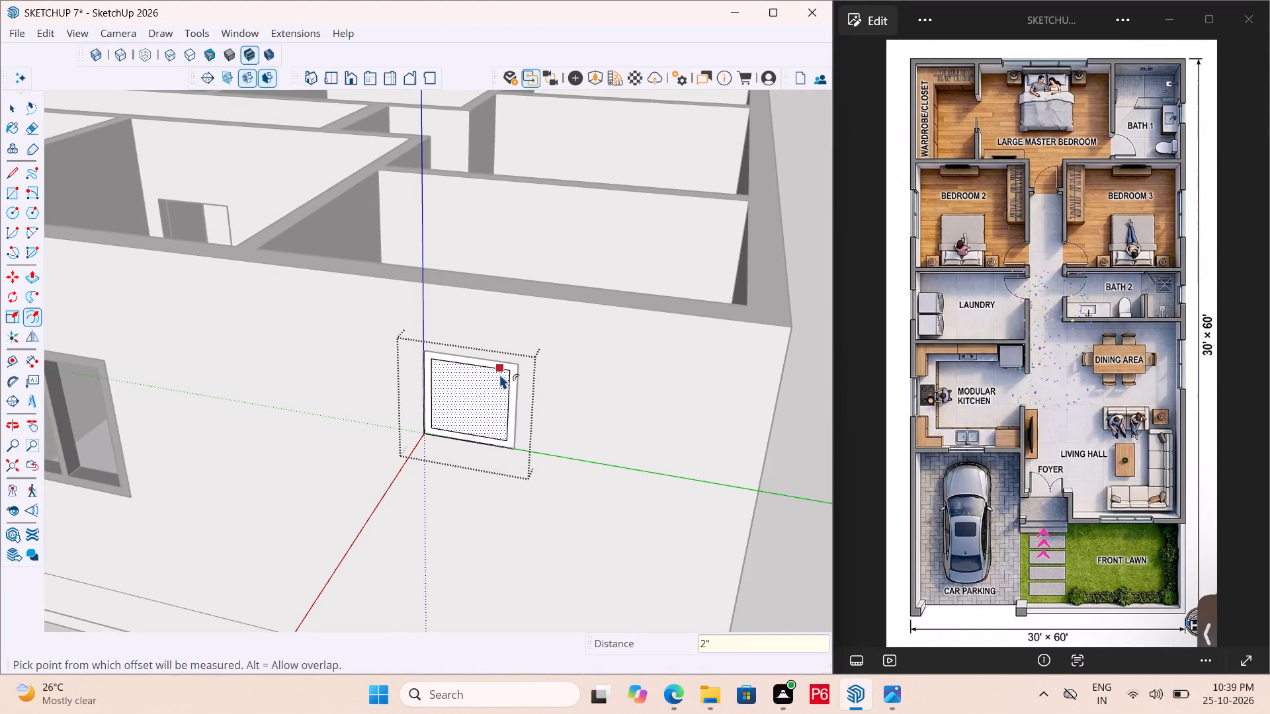
{"action": "scroll", "coordinate": [544, 377], "scroll_direction": "up", "scroll_amount": 3}
{"action": "key", "text": "ctrl+s"}
{"action": "key", "text": "ctrl+s"}
{"action": "key", "text": "ctrl+s"}
Draw two closely spaced horizontal lines, each about 1' 8" long, across the upper part of the inner panel, and save.
{"action": "scroll", "coordinate": [452, 407], "scroll_direction": "up", "scroll_amount": 5}
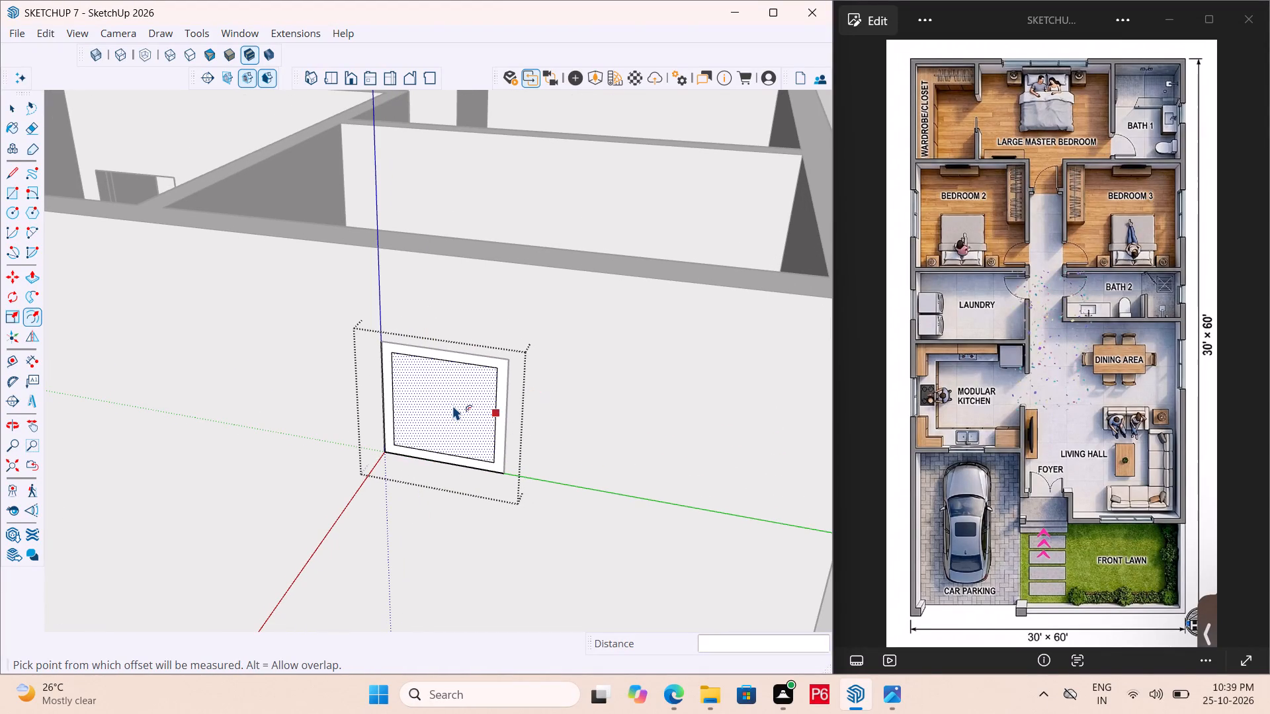
{"action": "key", "text": "l"}
{"action": "scroll", "coordinate": [401, 375], "scroll_direction": "up", "scroll_amount": 3}
{"action": "left_click_drag", "start_coordinate": [380, 374], "coordinate": [386, 371]}
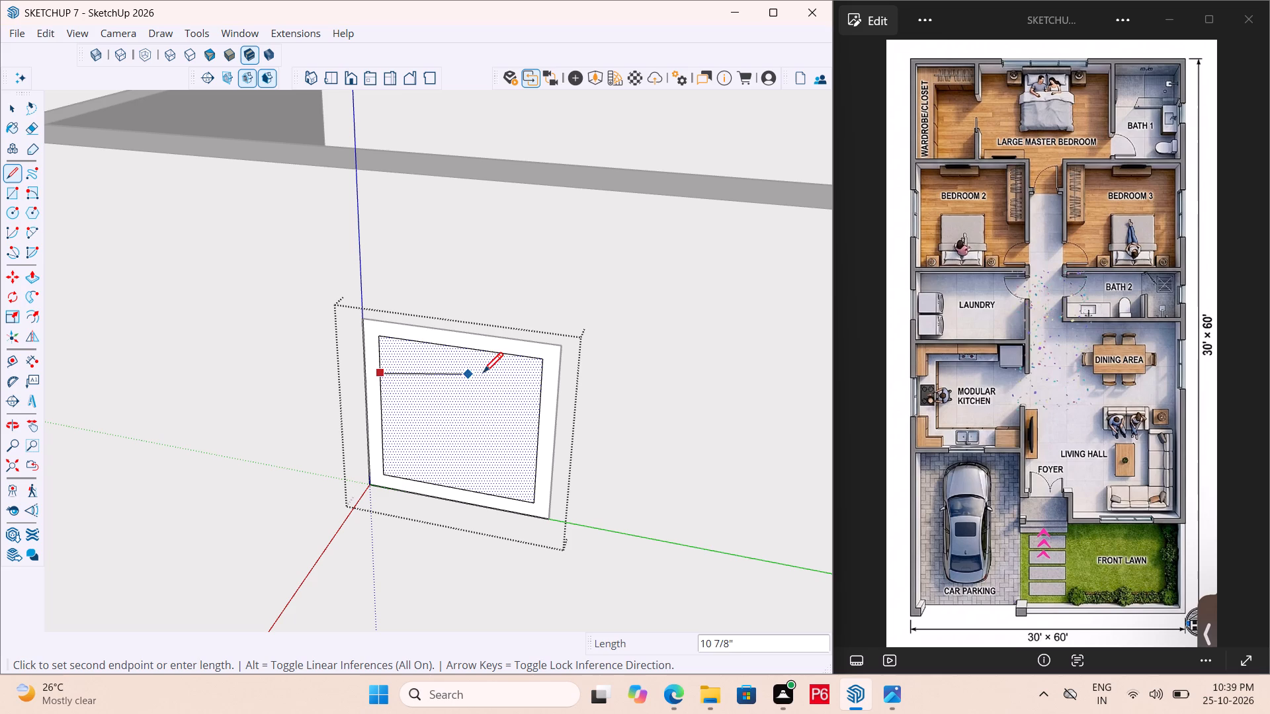
{"action": "left_click", "coordinate": [538, 391]}
{"action": "key", "text": "space"}
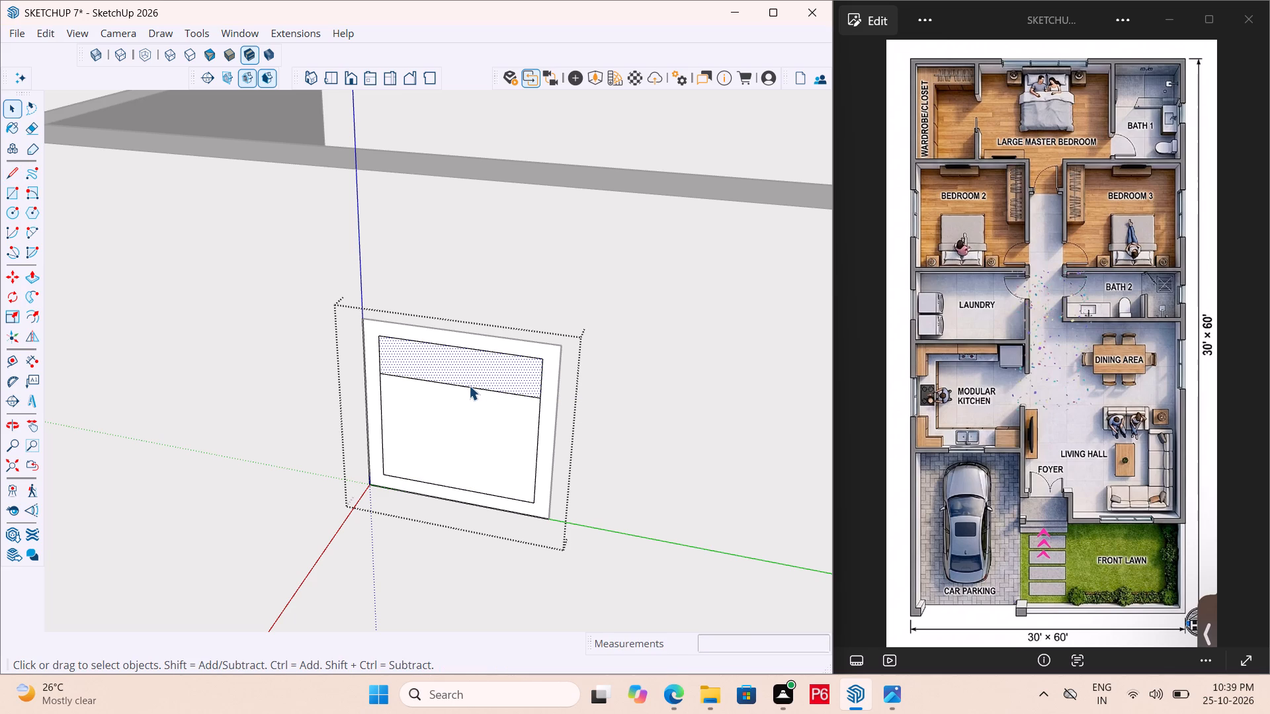
{"action": "scroll", "coordinate": [493, 407], "scroll_direction": "up", "scroll_amount": 5}
{"action": "key", "text": "l"}
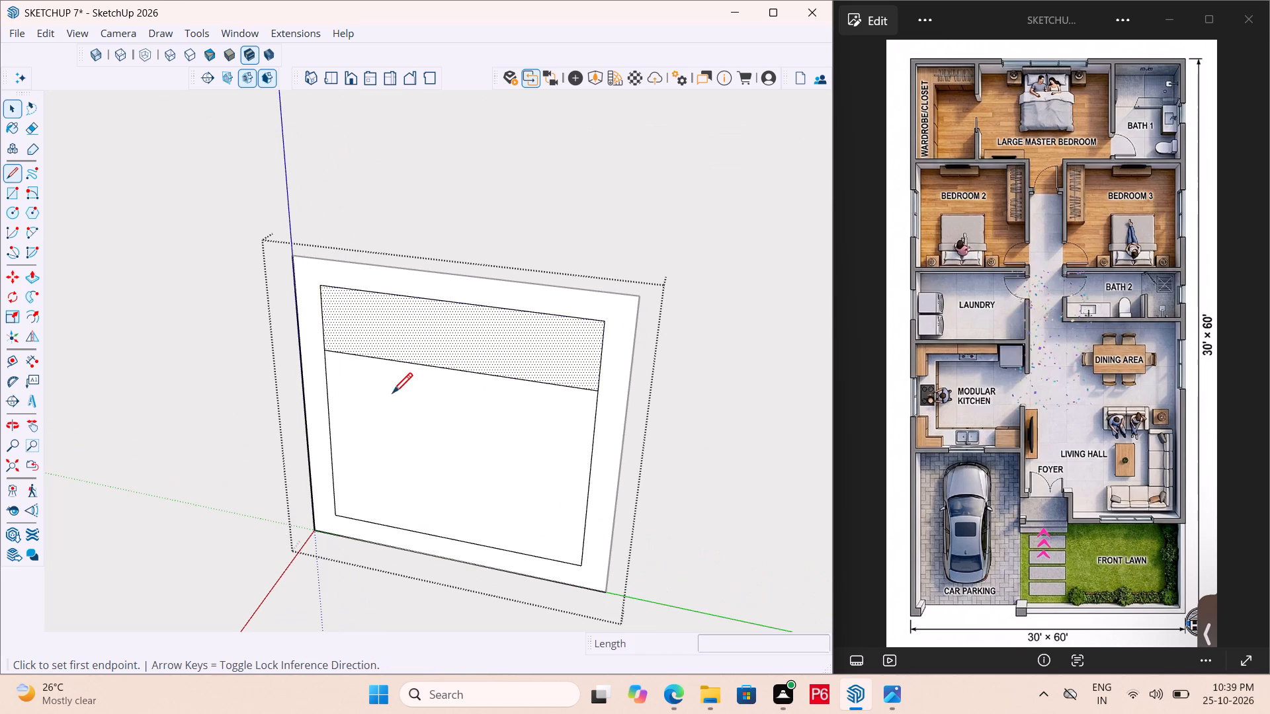
{"action": "scroll", "coordinate": [331, 365], "scroll_direction": "up", "scroll_amount": 4}
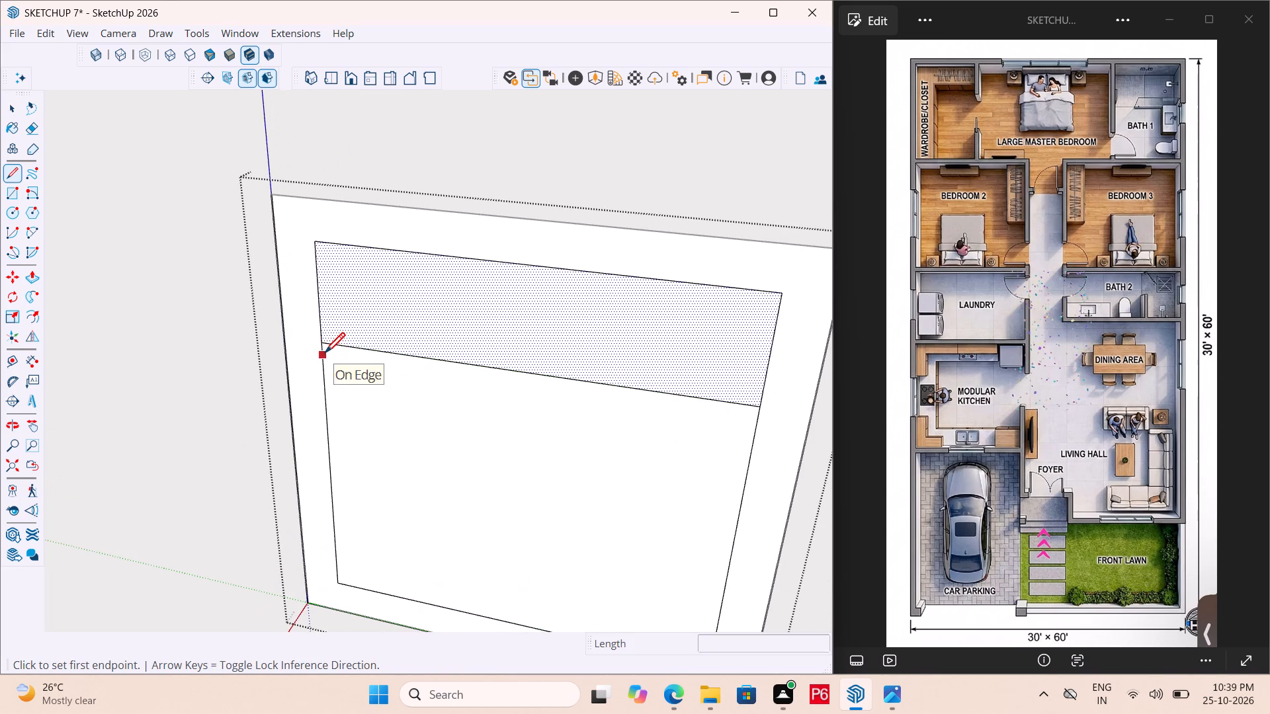
{"action": "left_click", "coordinate": [324, 354]}
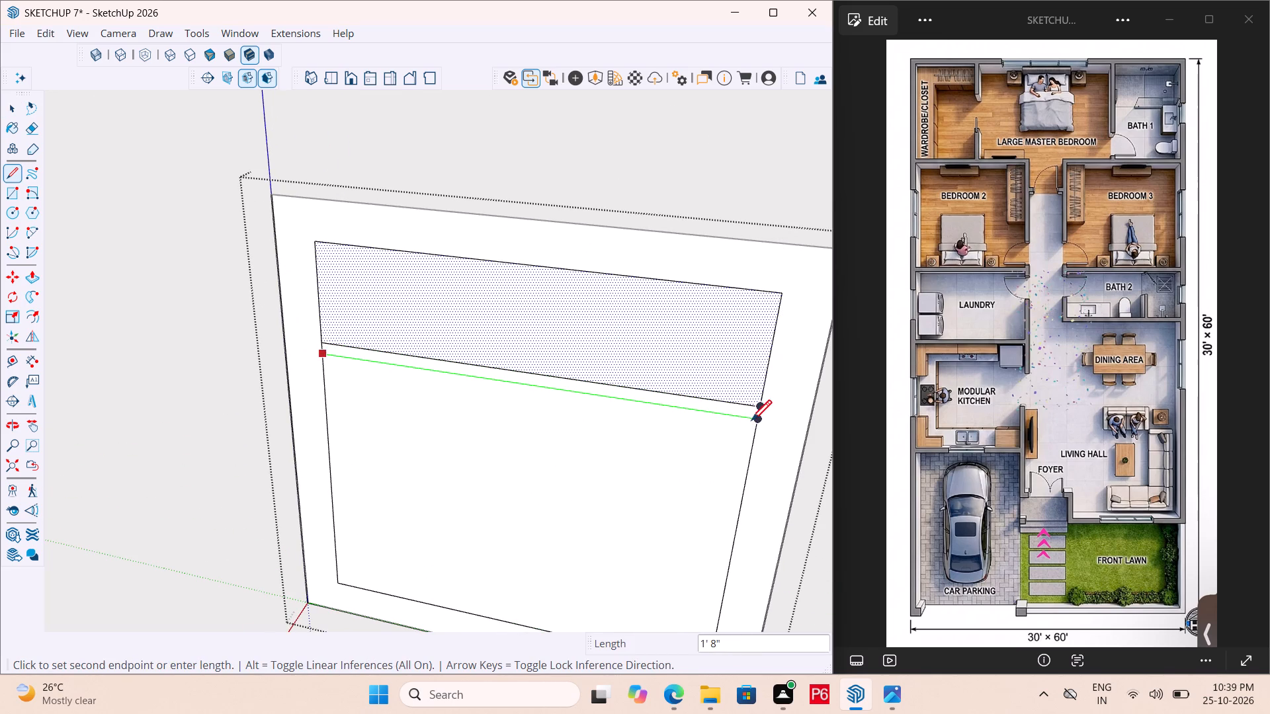
{"action": "left_click", "coordinate": [751, 422]}
{"action": "scroll", "coordinate": [351, 476], "scroll_direction": "down", "scroll_amount": 5}
{"action": "middle_click_drag", "start_coordinate": [290, 475], "coordinate": [273, 471]}
{"action": "key", "text": "ctrl+s"}
{"action": "key", "text": "ctrl+s"}
{"action": "key", "text": "ctrl+s"}
Copy the pair of horizontal lines downward three times across the inner panel, spaced about 4" apart, and save.
{"action": "middle_click_drag", "start_coordinate": [392, 441], "coordinate": [368, 448]}
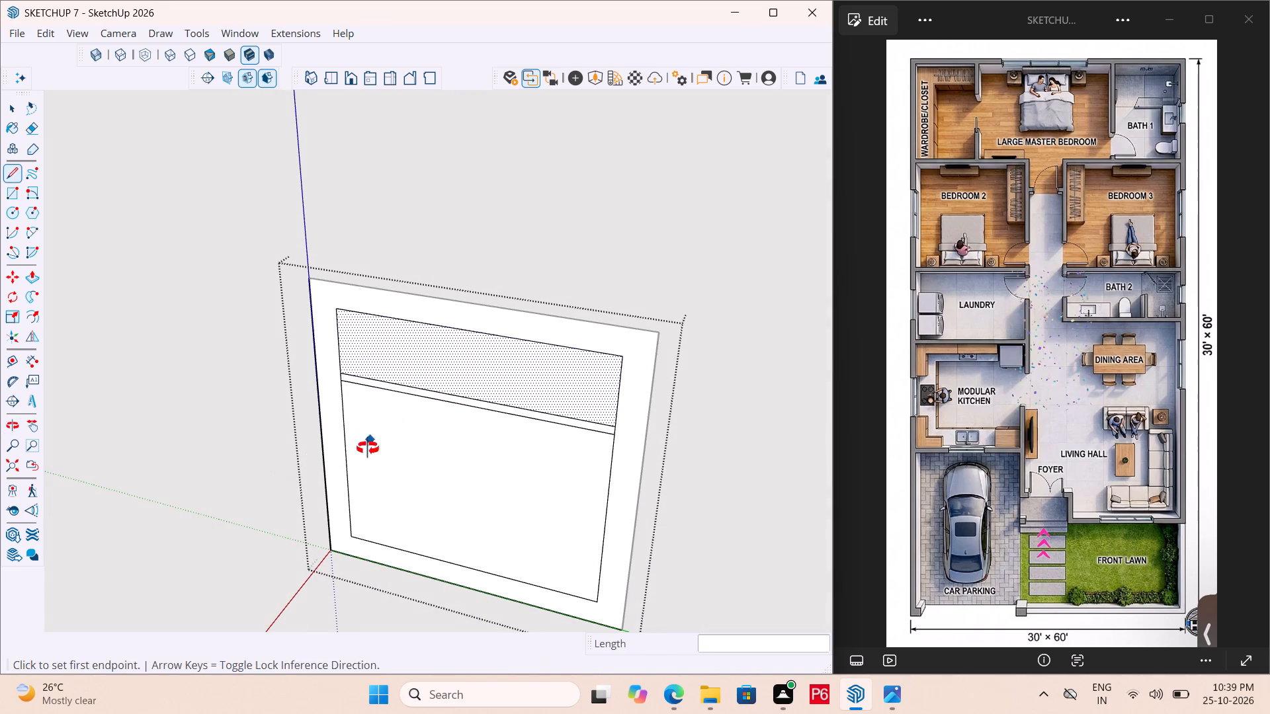
{"action": "middle_click_drag", "start_coordinate": [368, 448], "coordinate": [328, 459]}
{"action": "scroll", "coordinate": [597, 465], "scroll_direction": "up", "scroll_amount": 4}
{"action": "key", "text": "space"}
{"action": "left_click", "coordinate": [582, 439]}
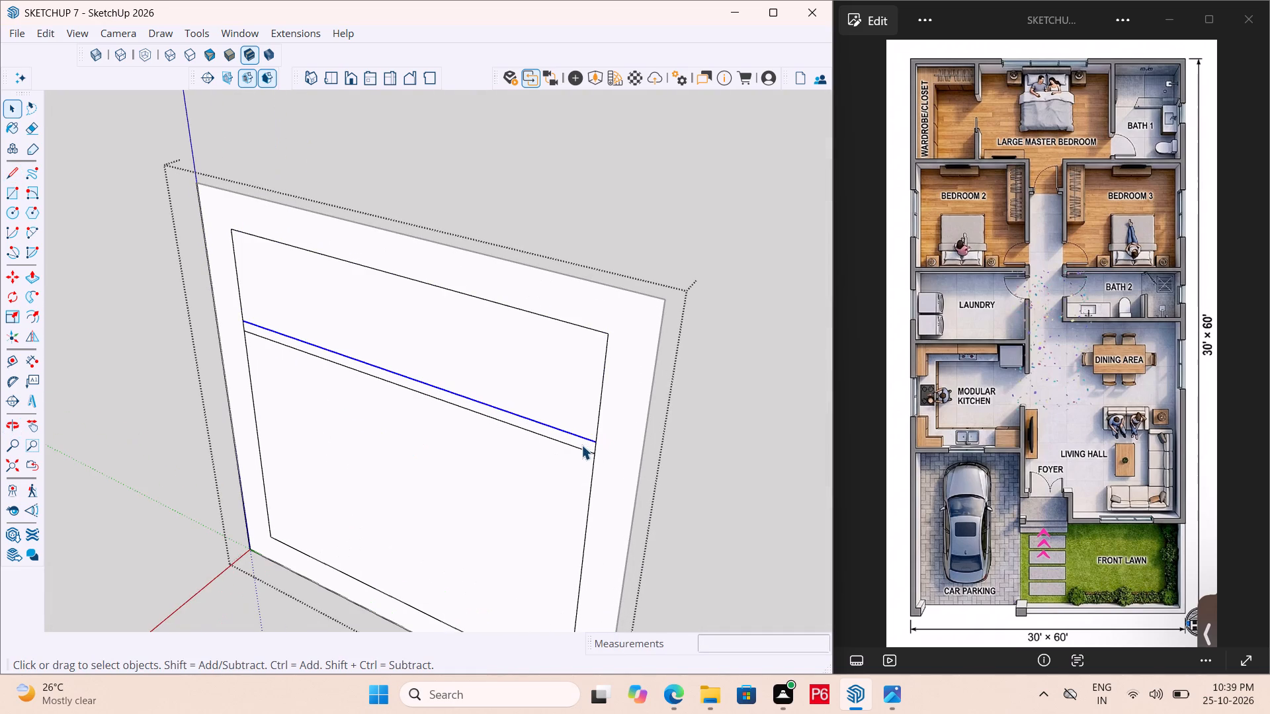
{"action": "left_click", "coordinate": [580, 449]}
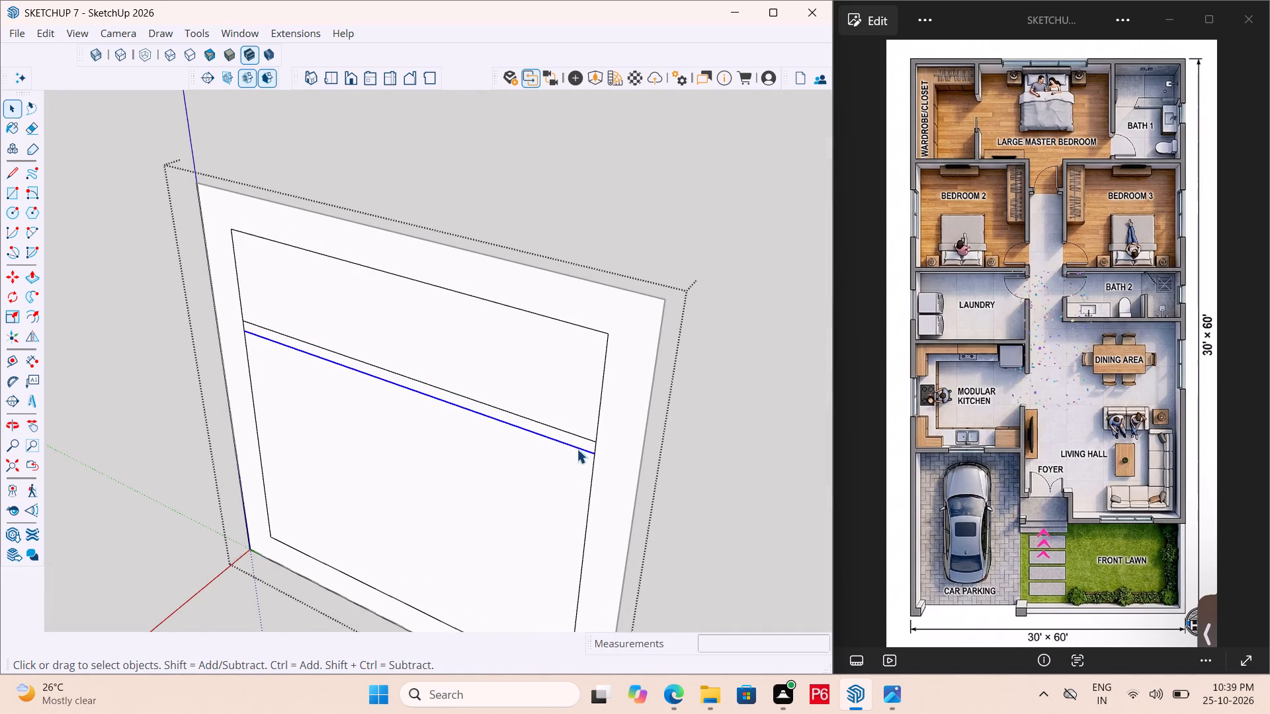
{"action": "left_click", "coordinate": [583, 439], "text": "ctrl"}
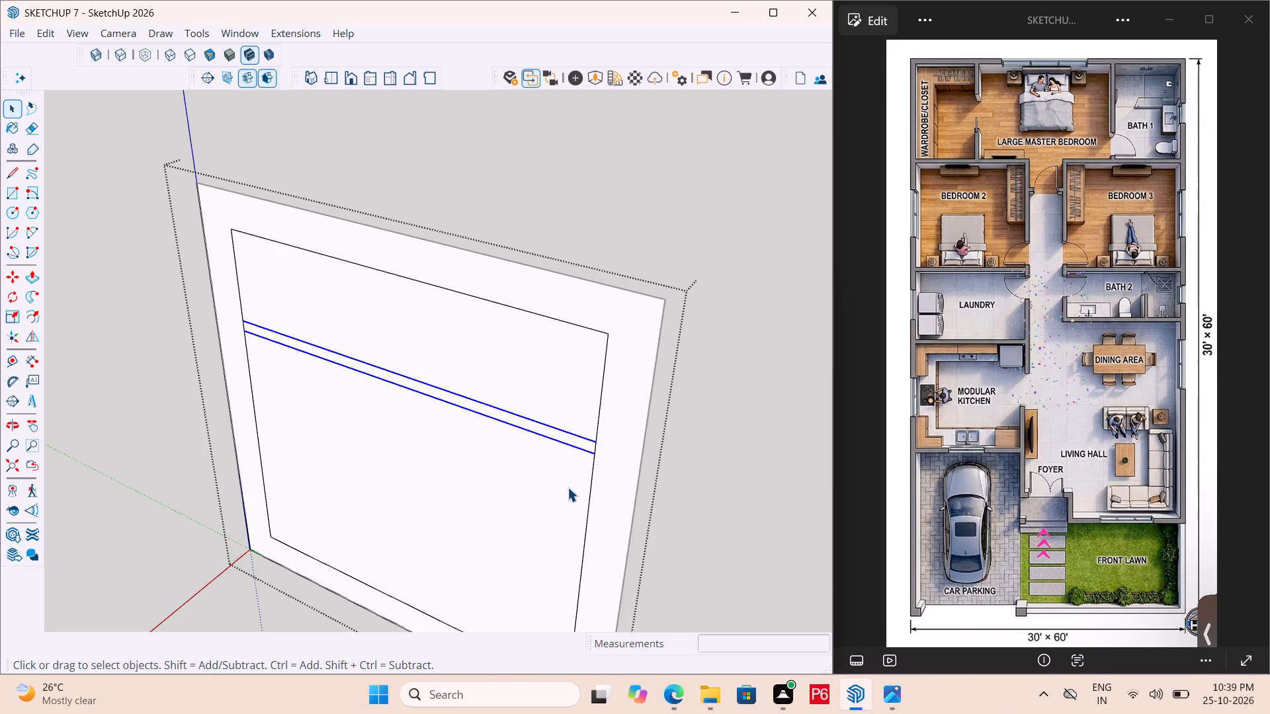
{"action": "key", "text": "m"}
{"action": "left_click", "coordinate": [597, 438]}
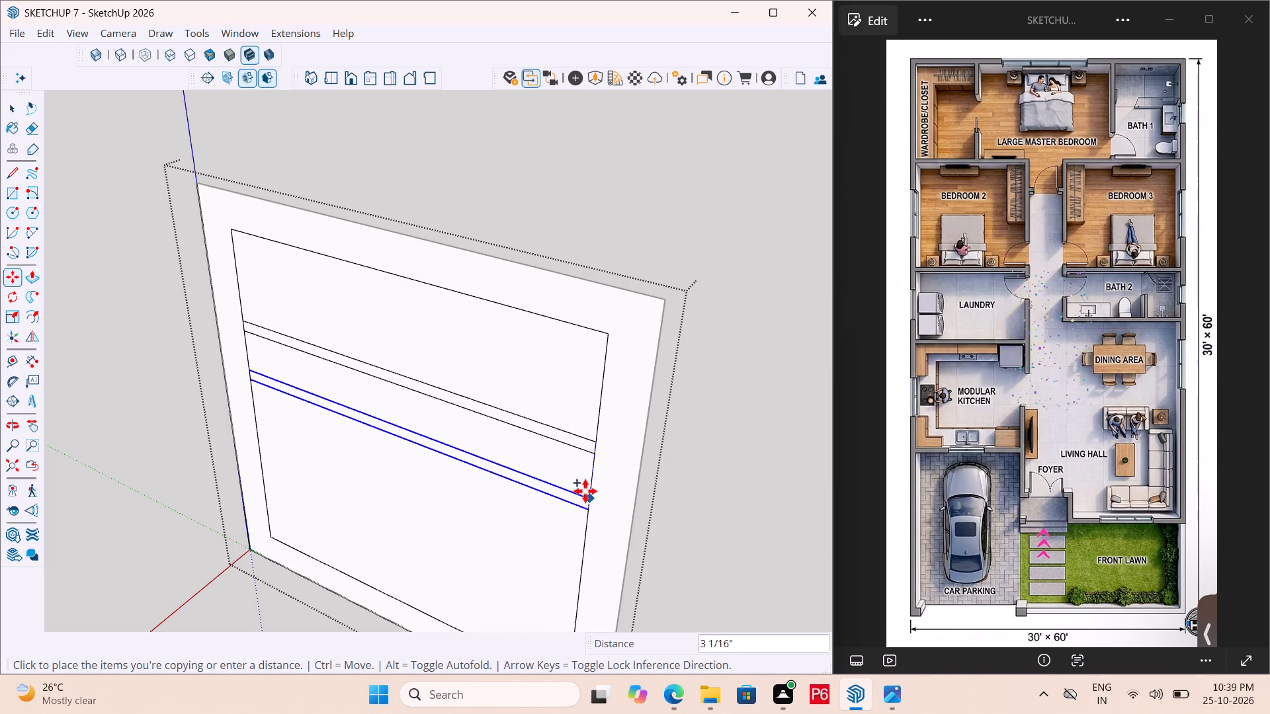
{"action": "scroll", "coordinate": [585, 421], "scroll_direction": "down", "scroll_amount": 4}
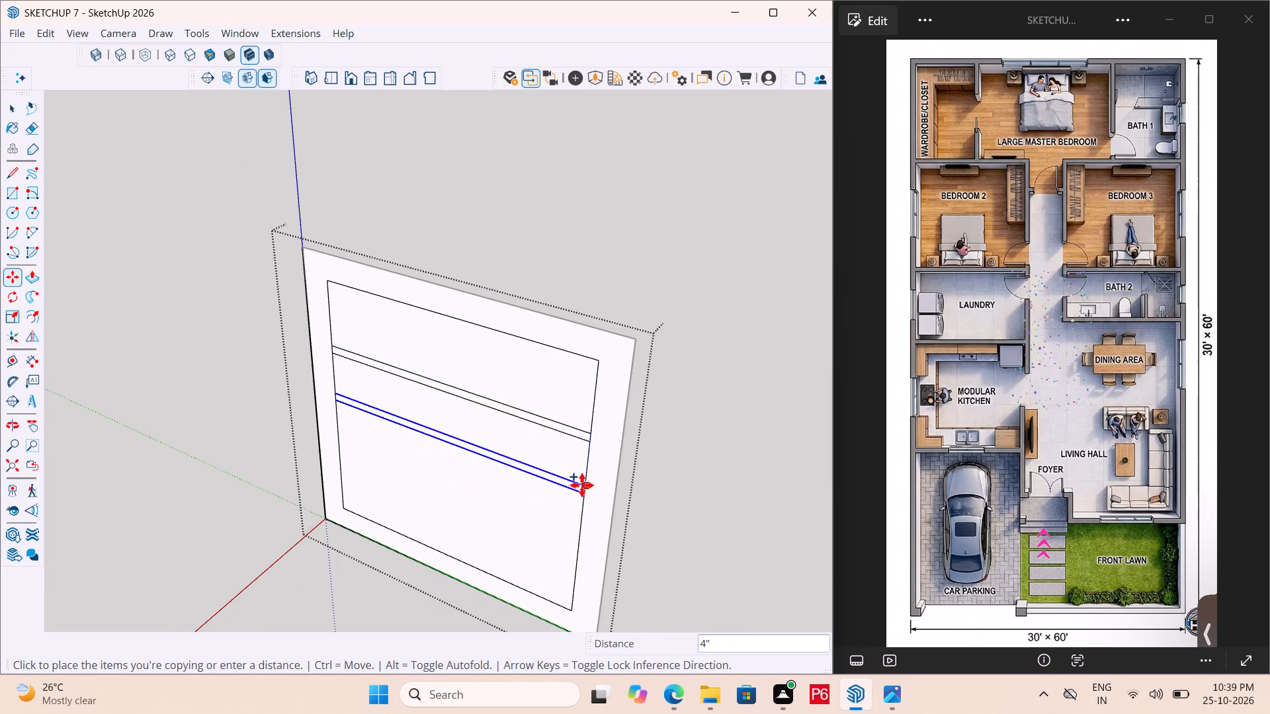
{"action": "left_click", "coordinate": [584, 488]}
{"action": "left_click", "coordinate": [587, 489]}
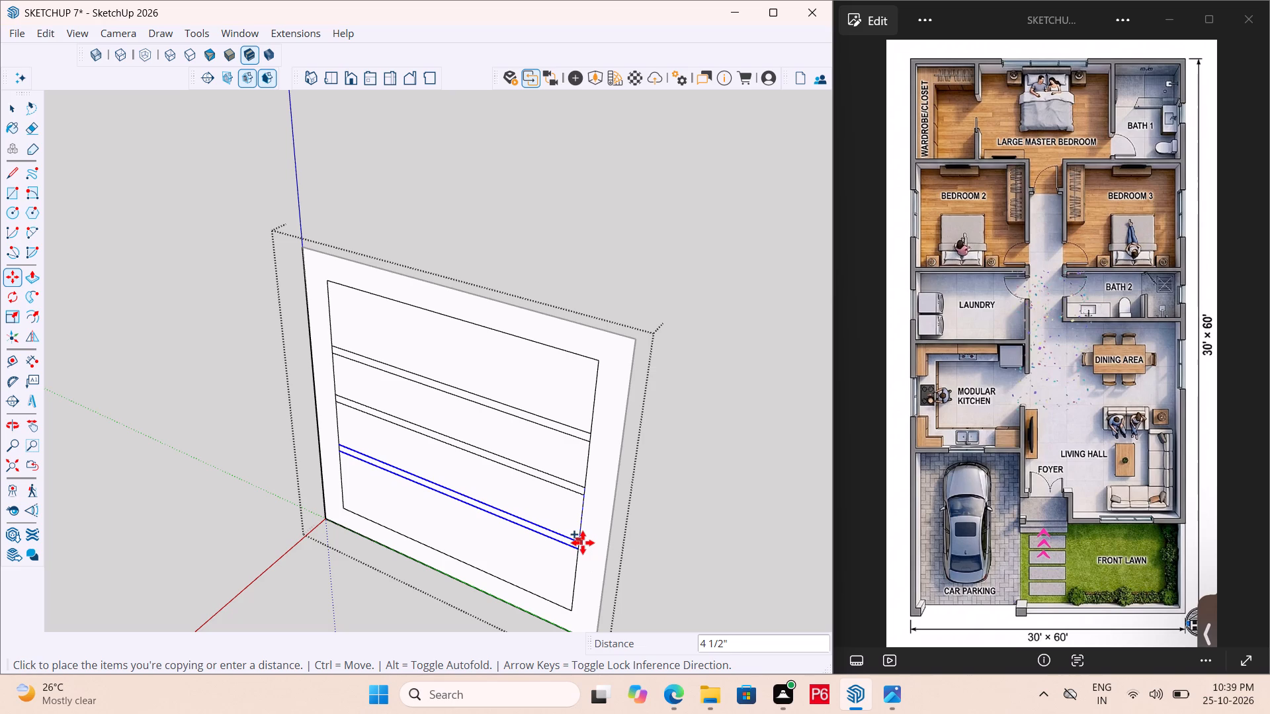
{"action": "left_click", "coordinate": [585, 532]}
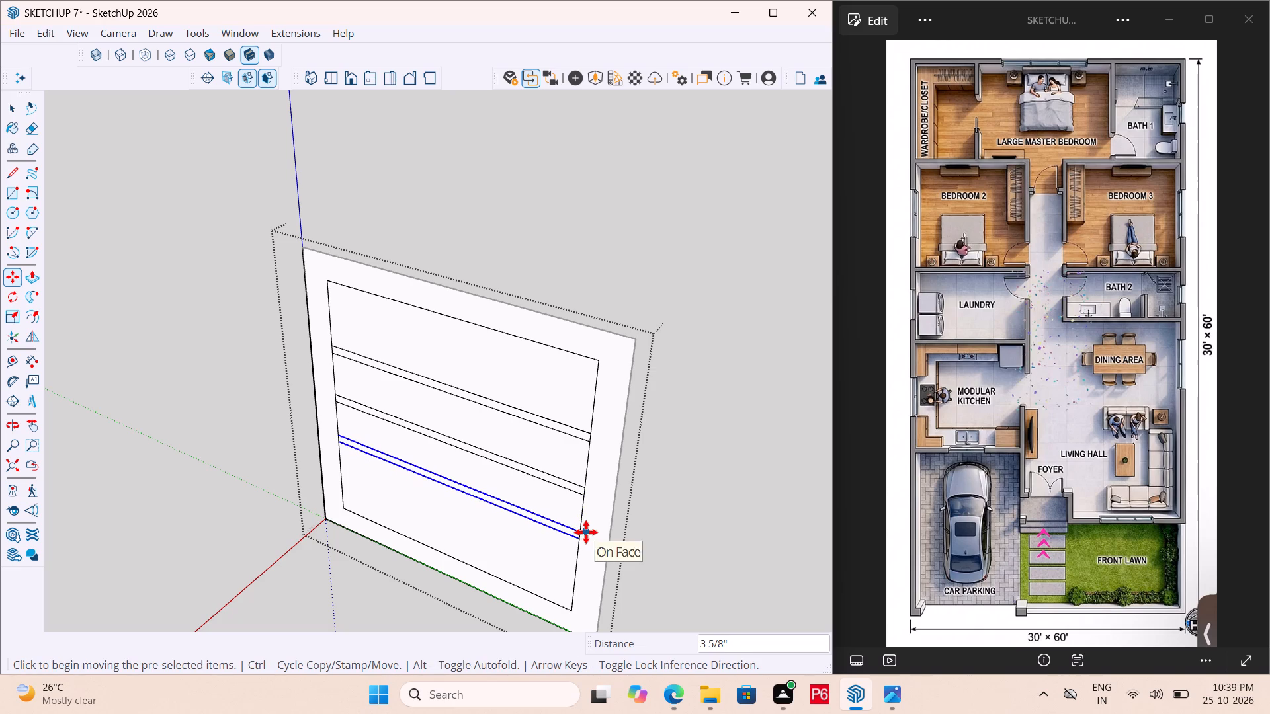
{"action": "left_click", "coordinate": [583, 532]}
{"action": "left_click", "coordinate": [577, 578]}
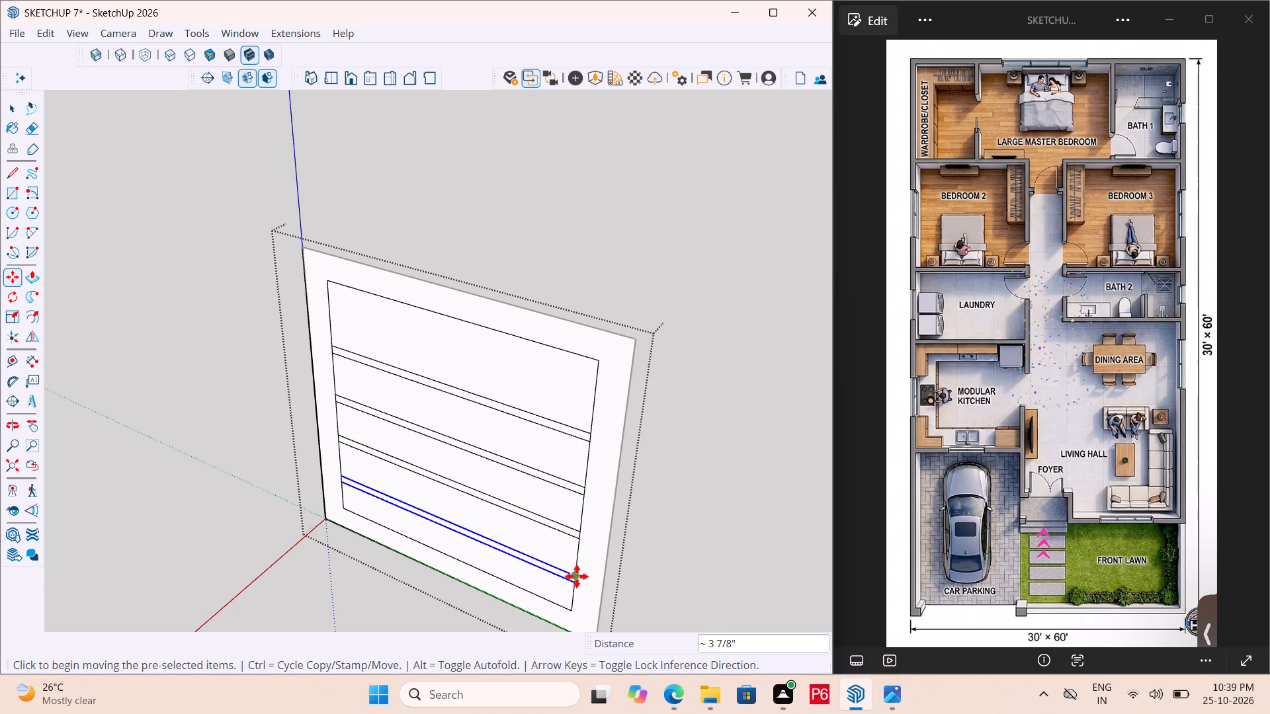
{"action": "key", "text": "ctrl+s"}
{"action": "key", "text": "ctrl+s"}
{"action": "key", "text": "ctrl+s"}
Push/Pull the small window's outer frame face outward 3".
{"action": "scroll", "coordinate": [510, 441], "scroll_direction": "up", "scroll_amount": 3}
{"action": "key", "text": "space"}
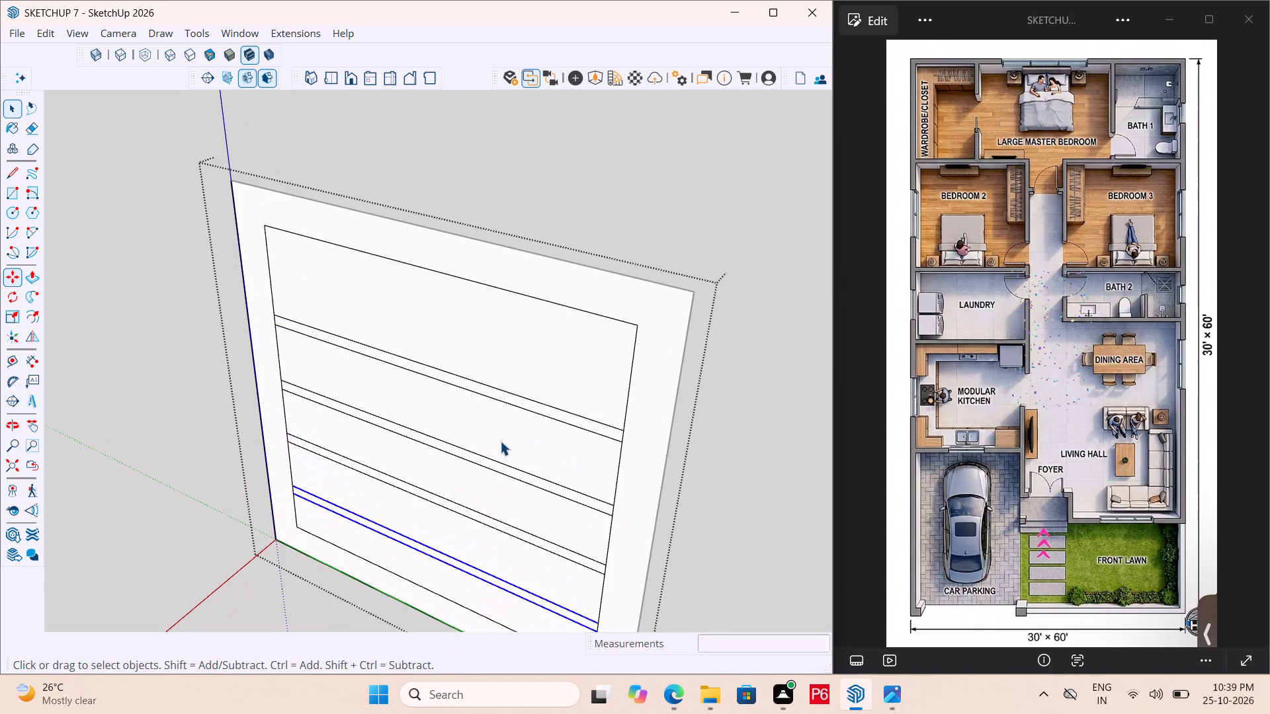
{"action": "left_click", "coordinate": [638, 291]}
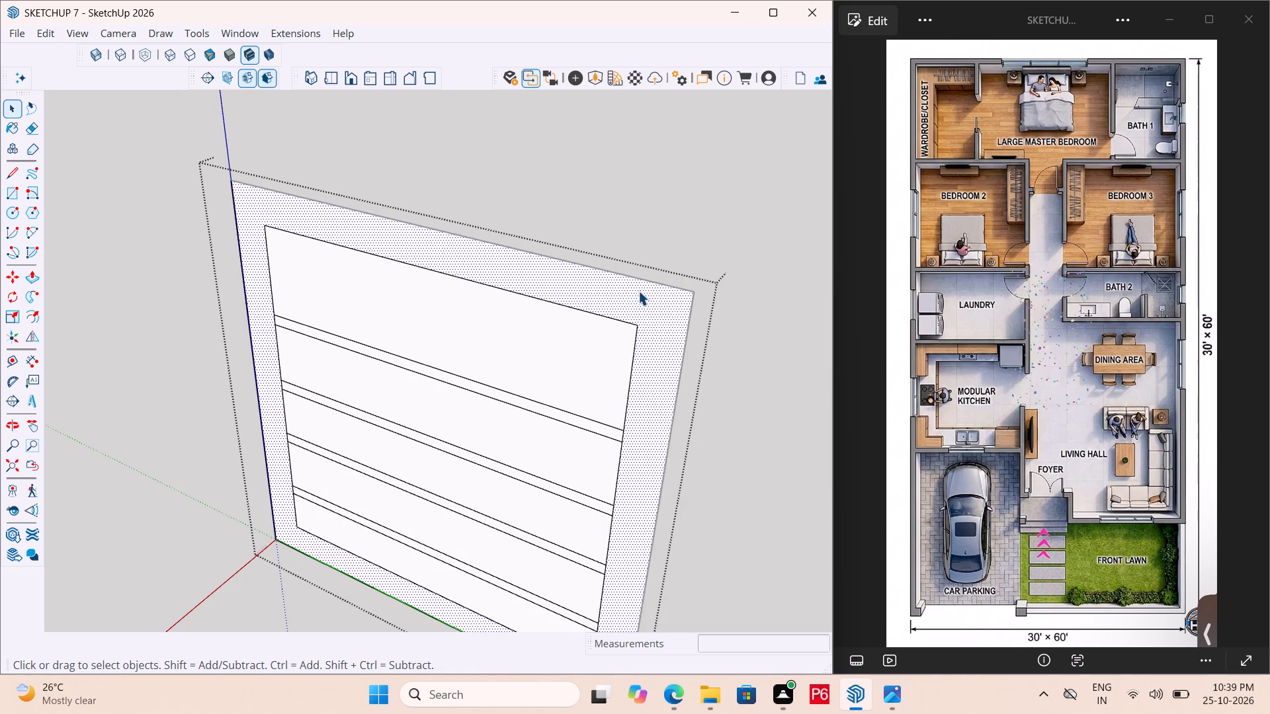
{"action": "key", "text": "p"}
{"action": "left_click", "coordinate": [640, 293]}
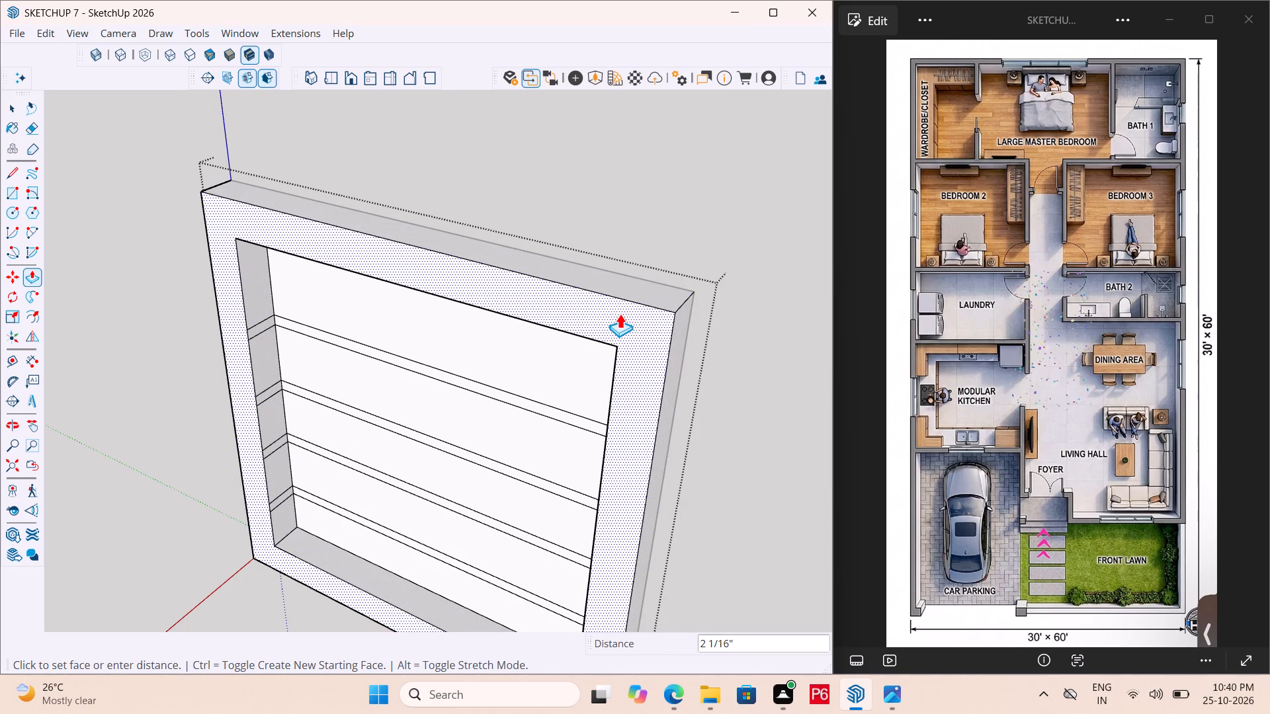
{"action": "type", "text": "3\""}
{"action": "key", "text": "Return"}
Pull the five wide panels between the line pairs forward 1", aligning the lower two with the panels above, and save.
{"action": "scroll", "coordinate": [583, 243], "scroll_direction": "down", "scroll_amount": 4}
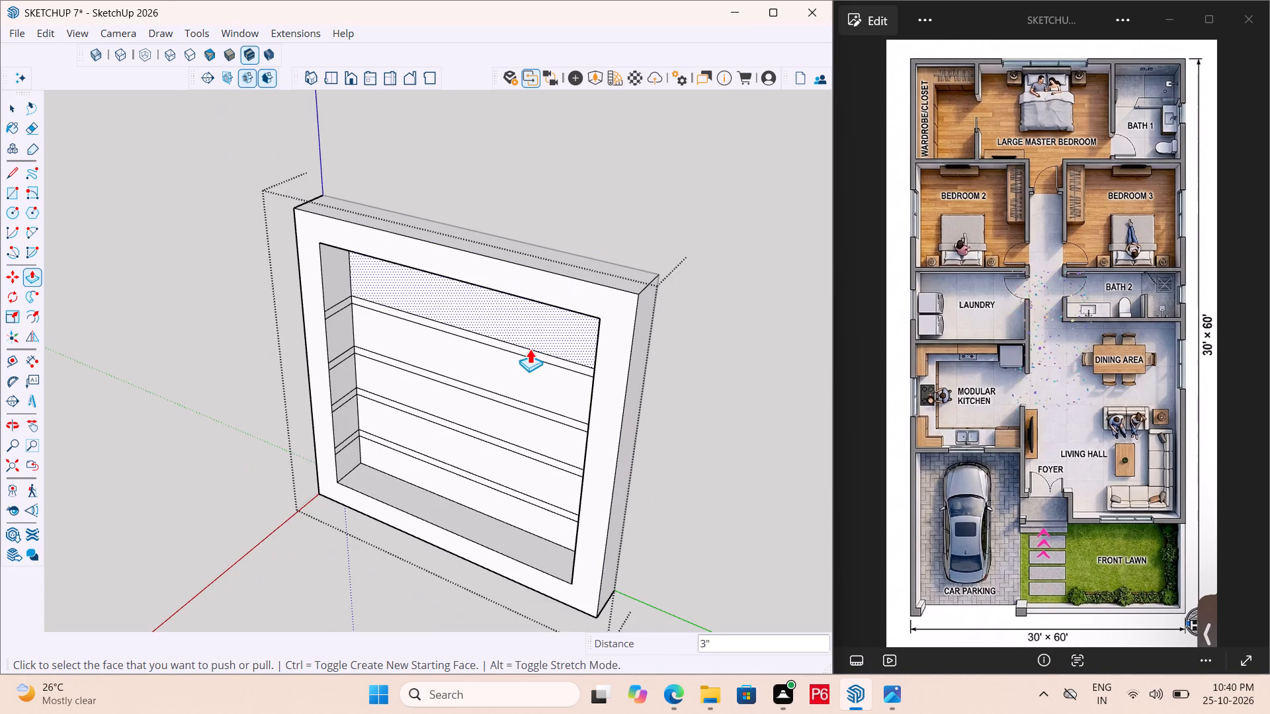
{"action": "scroll", "coordinate": [463, 346], "scroll_direction": "up", "scroll_amount": 4}
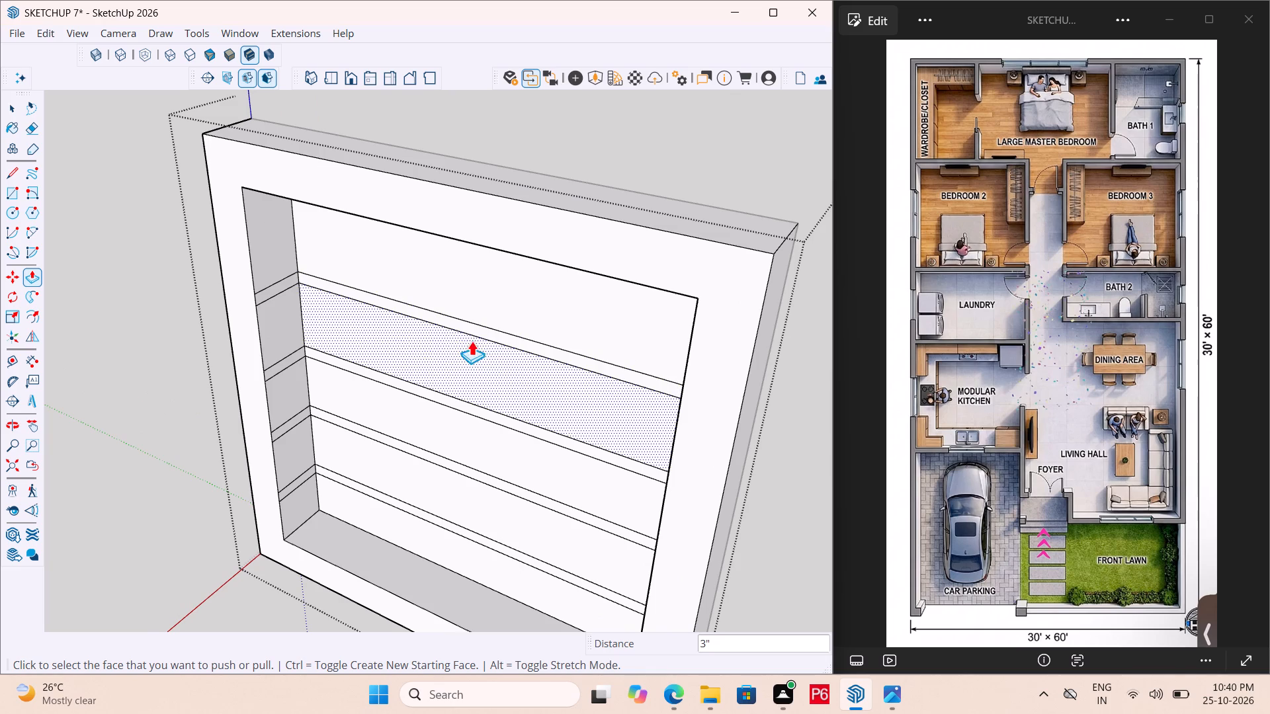
{"action": "left_click", "coordinate": [470, 284]}
{"action": "type", "text": "1\""}
{"action": "key", "text": "Return"}
{"action": "double_click", "coordinate": [436, 346]}
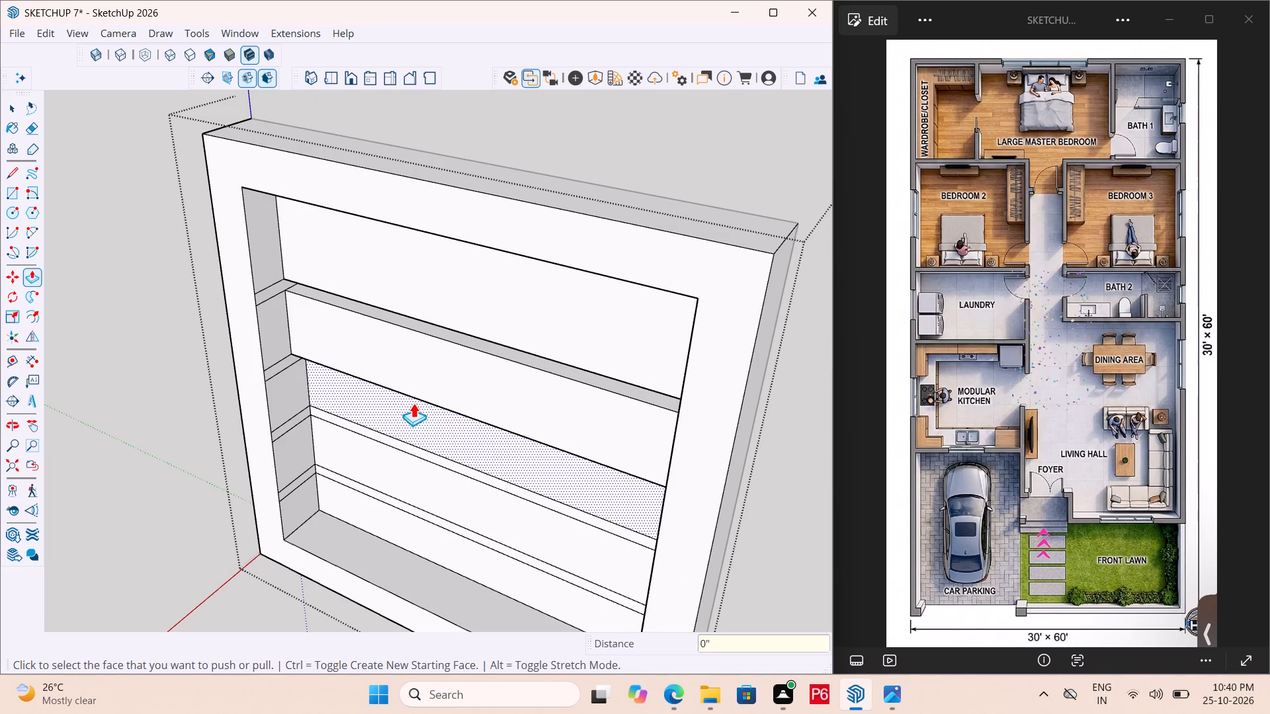
{"action": "double_click", "coordinate": [416, 428]}
{"action": "triple_click", "coordinate": [408, 480]}
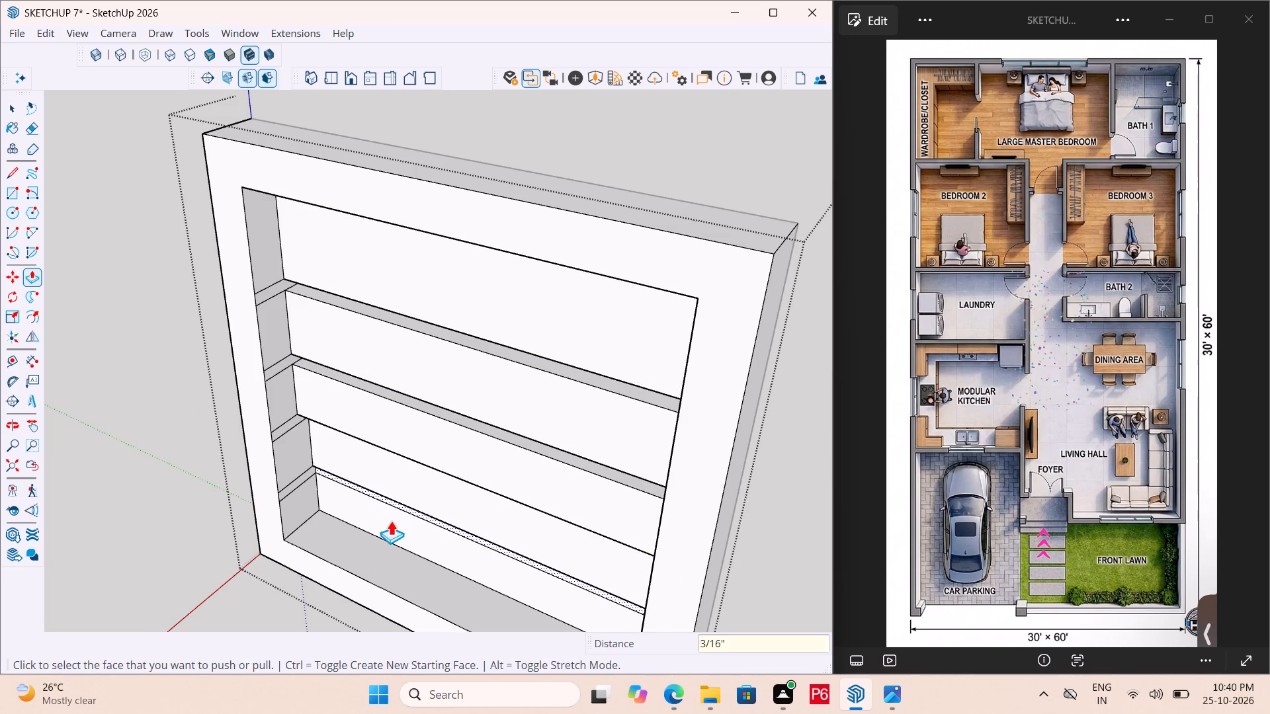
{"action": "double_click", "coordinate": [391, 520]}
{"action": "middle_click_drag", "start_coordinate": [466, 450], "coordinate": [511, 319]}
{"action": "double_click", "coordinate": [444, 525]}
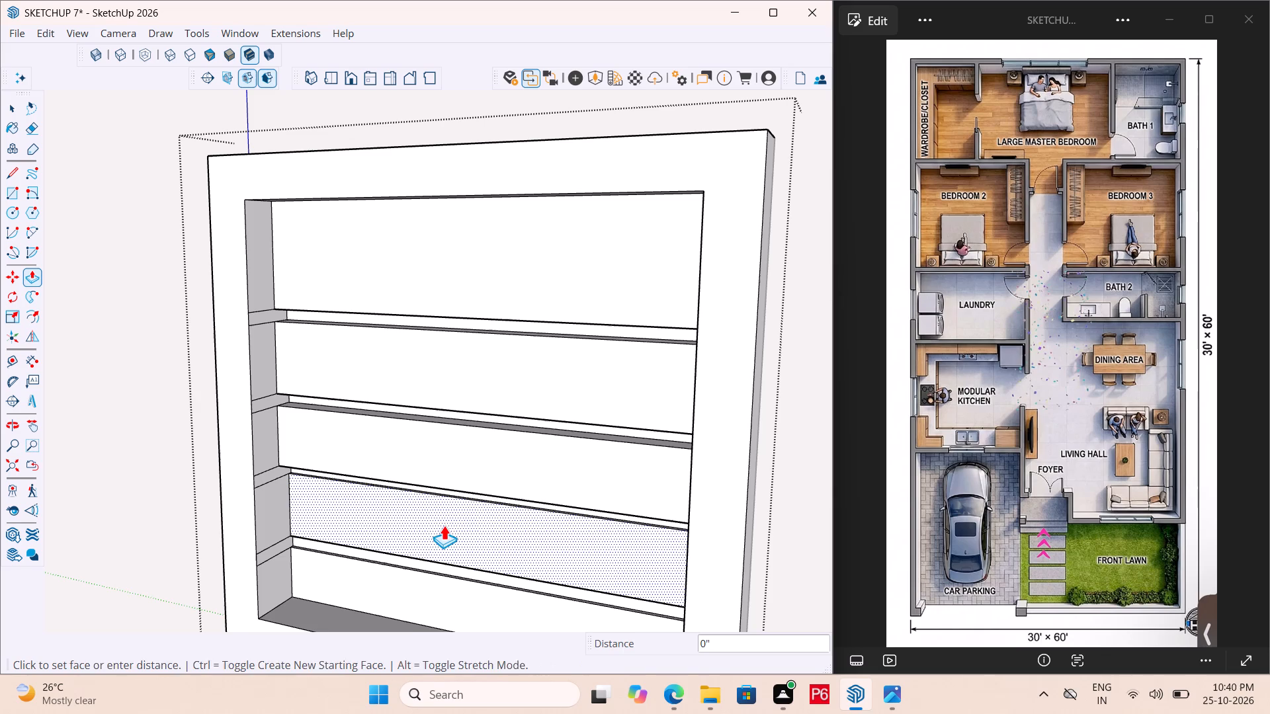
{"action": "left_click", "coordinate": [466, 518]}
{"action": "left_click", "coordinate": [429, 459]}
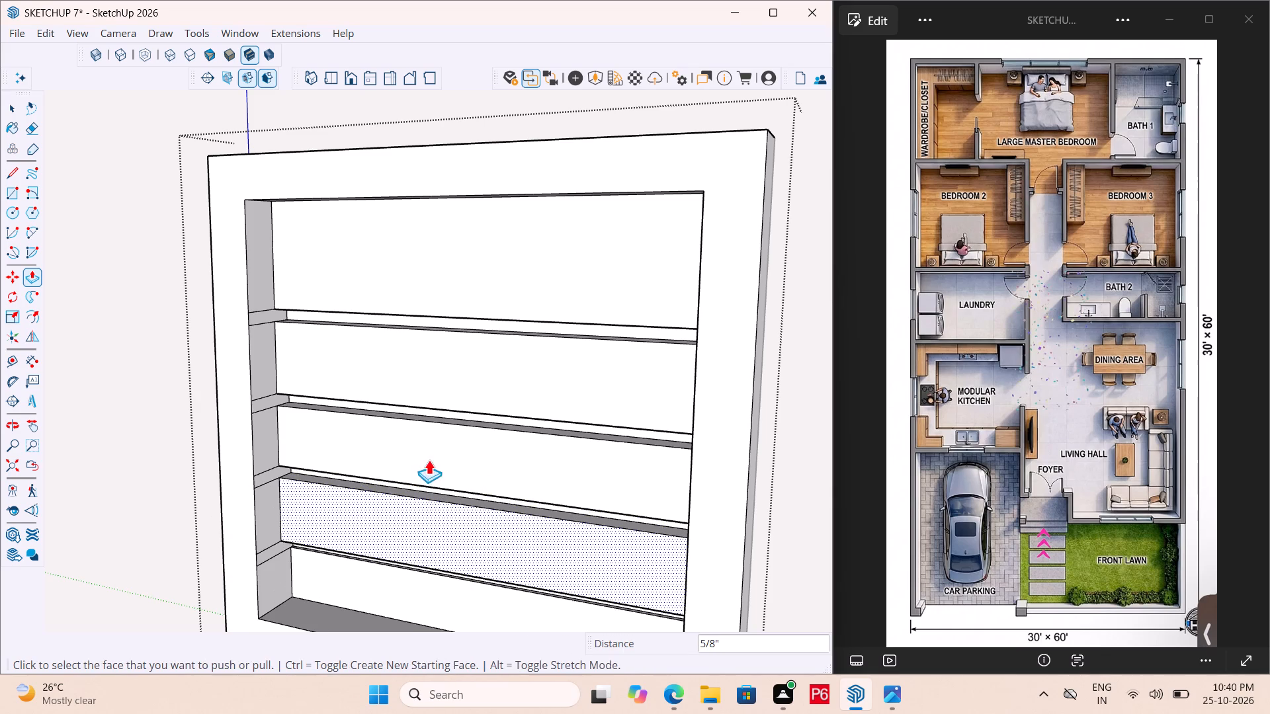
{"action": "left_click", "coordinate": [388, 586]}
{"action": "left_click", "coordinate": [398, 523]}
{"action": "scroll", "coordinate": [470, 446], "scroll_direction": "down", "scroll_amount": 3}
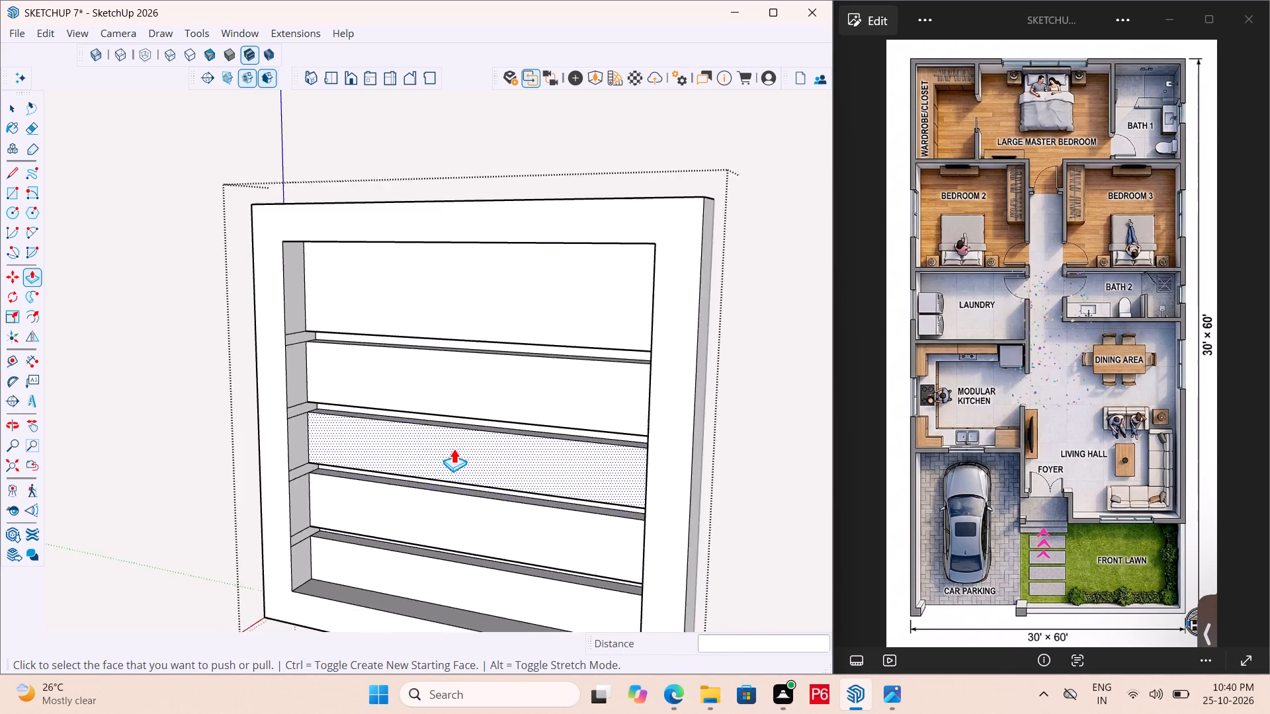
{"action": "middle_click_drag", "start_coordinate": [440, 446], "coordinate": [376, 449]}
{"action": "key", "text": "ctrl+s"}
{"action": "key", "text": "ctrl+s"}
Erase the leftover slat lines on the frame's first inner side face.
{"action": "key", "text": "e"}
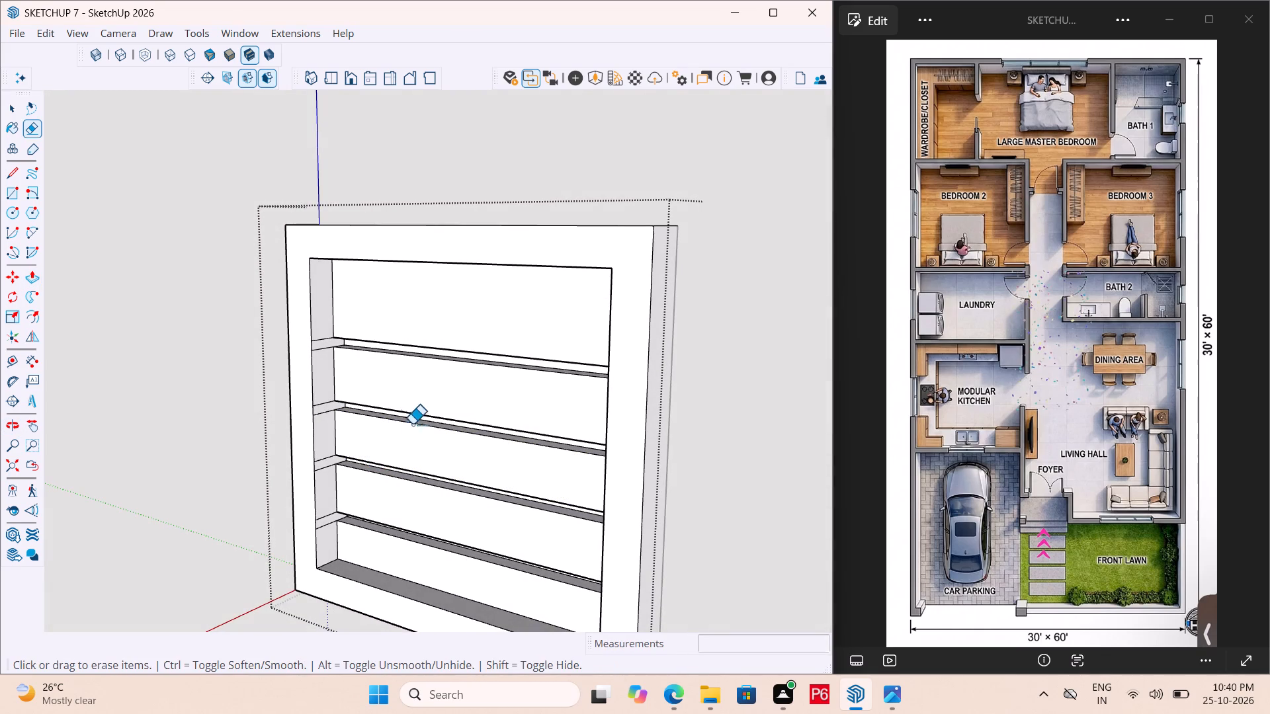
{"action": "left_click_drag", "start_coordinate": [322, 331], "coordinate": [320, 361]}
{"action": "left_click_drag", "start_coordinate": [323, 385], "coordinate": [325, 427]}
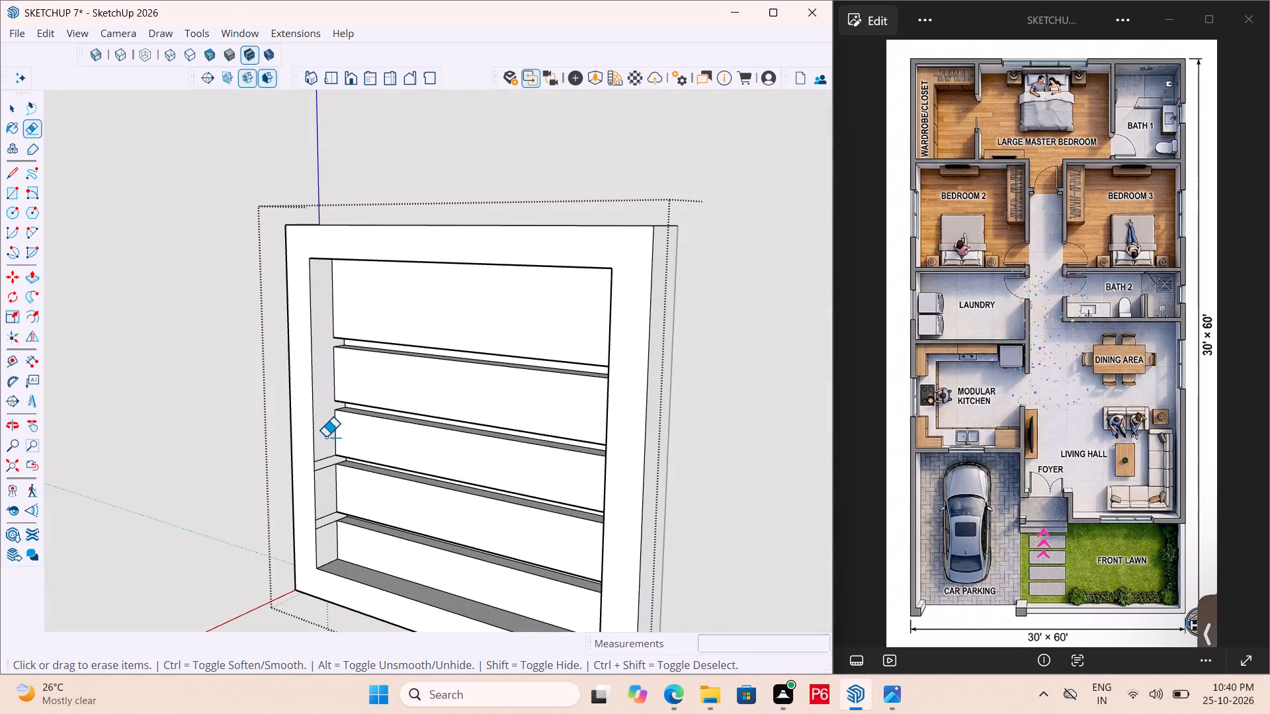
{"action": "left_click_drag", "start_coordinate": [325, 461], "coordinate": [326, 484]}
{"action": "left_click_drag", "start_coordinate": [321, 464], "coordinate": [323, 458]}
{"action": "left_click_drag", "start_coordinate": [324, 516], "coordinate": [325, 528]}
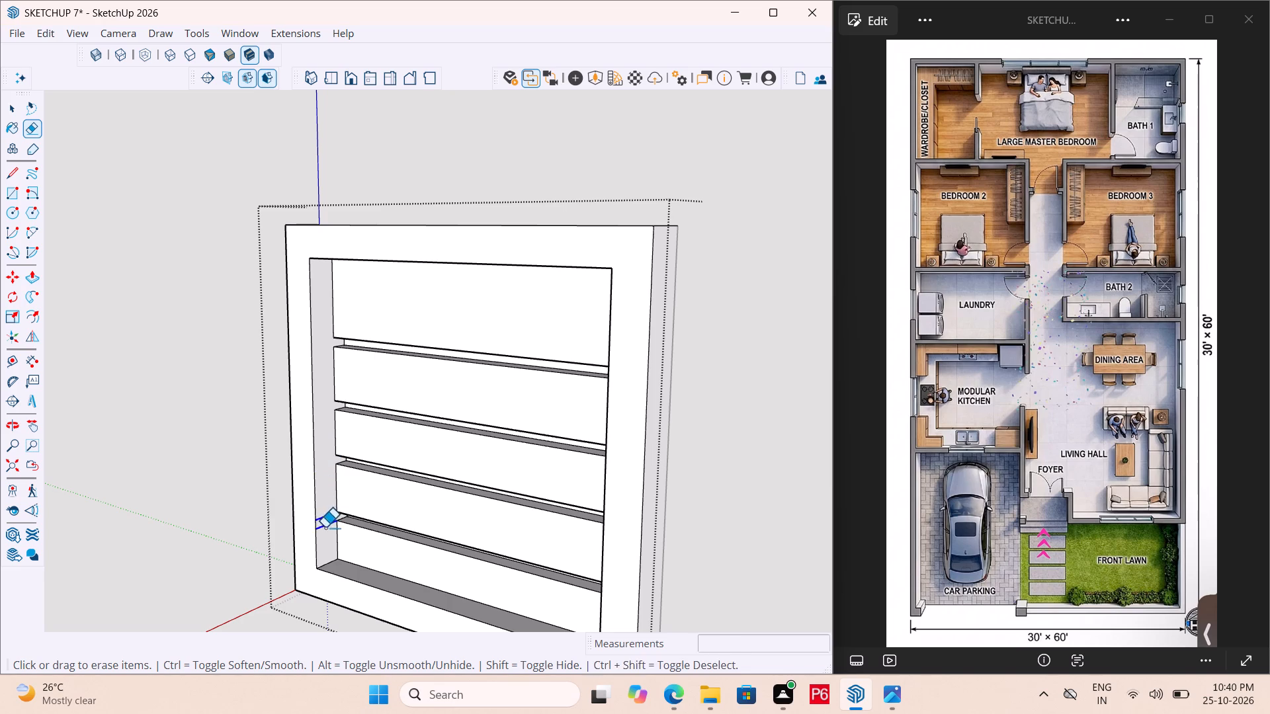
{"action": "left_click_drag", "start_coordinate": [325, 528], "coordinate": [325, 536]}
Erase the leftover slat lines on the frame's opposite inner side face, and save.
{"action": "scroll", "coordinate": [388, 459], "scroll_direction": "down", "scroll_amount": 5}
{"action": "middle_click_drag", "start_coordinate": [342, 494], "coordinate": [784, 561]}
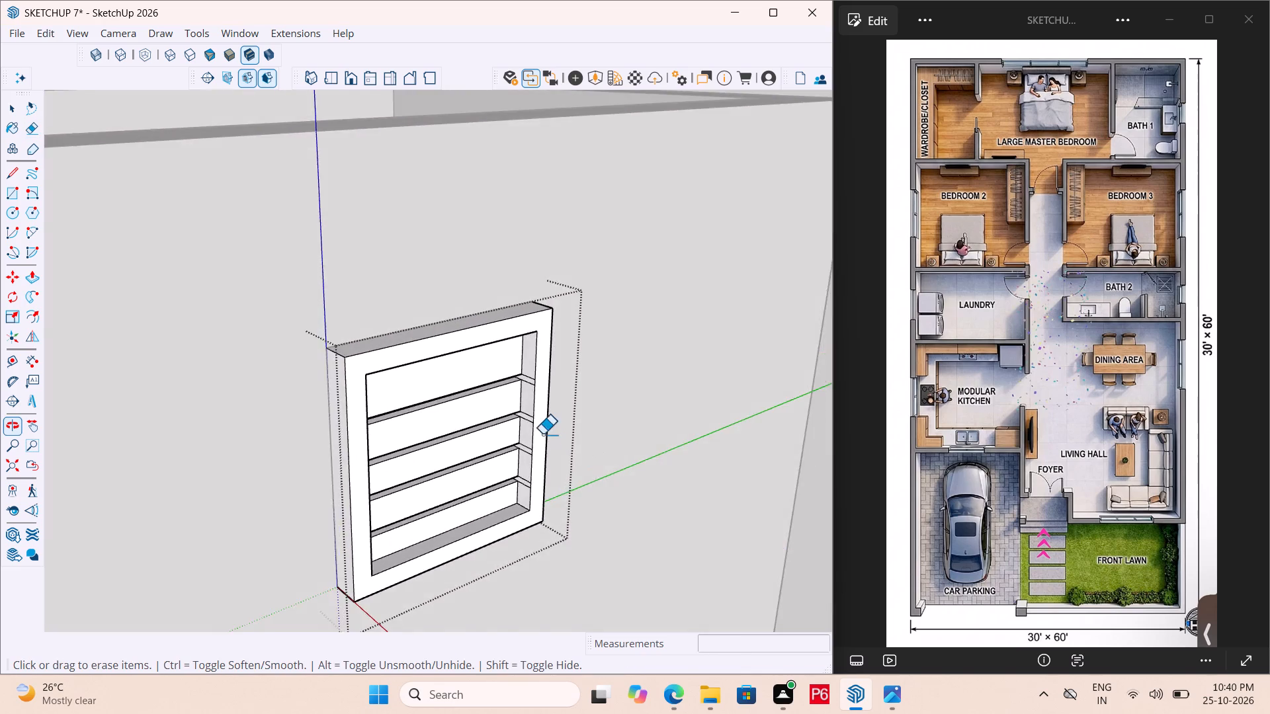
{"action": "scroll", "coordinate": [542, 434], "scroll_direction": "up", "scroll_amount": 9}
{"action": "left_click_drag", "start_coordinate": [515, 310], "coordinate": [517, 334]}
{"action": "left_click_drag", "start_coordinate": [518, 373], "coordinate": [518, 392]}
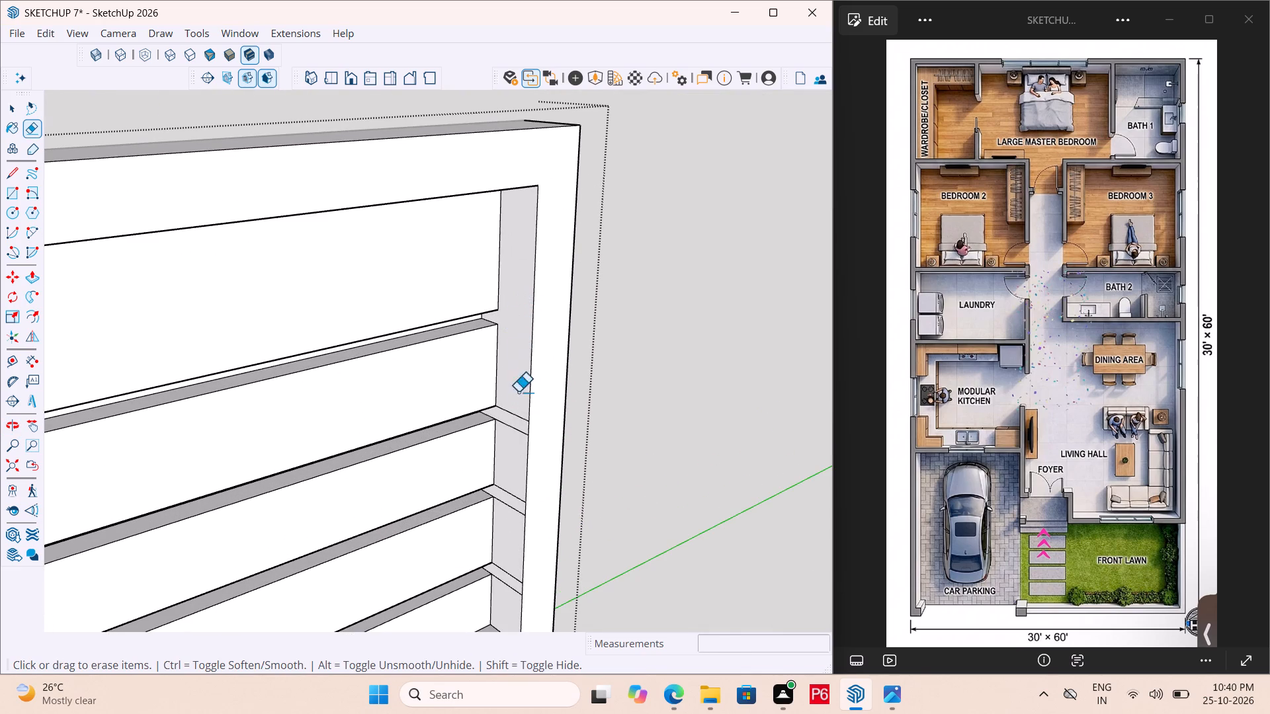
{"action": "left_click_drag", "start_coordinate": [518, 392], "coordinate": [514, 432]}
{"action": "left_click_drag", "start_coordinate": [513, 467], "coordinate": [510, 506]}
{"action": "scroll", "coordinate": [519, 258], "scroll_direction": "down", "scroll_amount": 3}
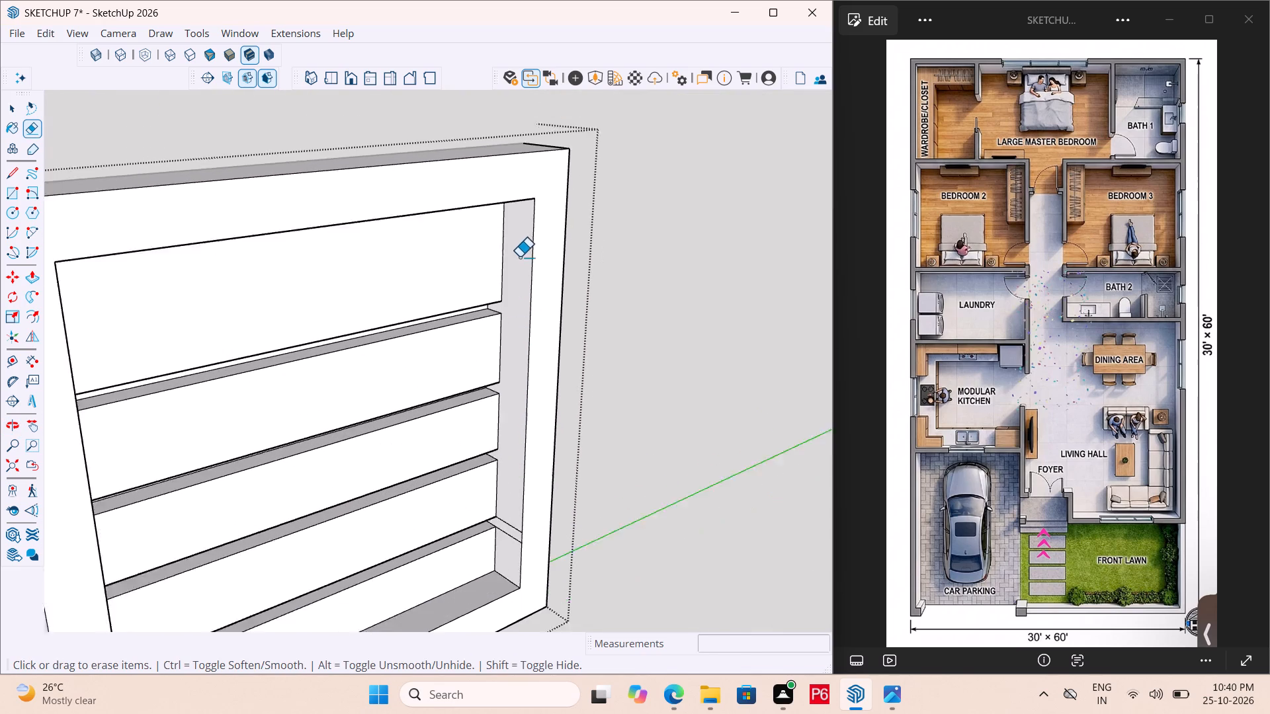
{"action": "scroll", "coordinate": [519, 257], "scroll_direction": "down", "scroll_amount": 1}
{"action": "scroll", "coordinate": [501, 576], "scroll_direction": "up", "scroll_amount": 5}
{"action": "left_click_drag", "start_coordinate": [518, 438], "coordinate": [518, 451]}
{"action": "left_click", "coordinate": [518, 451]}
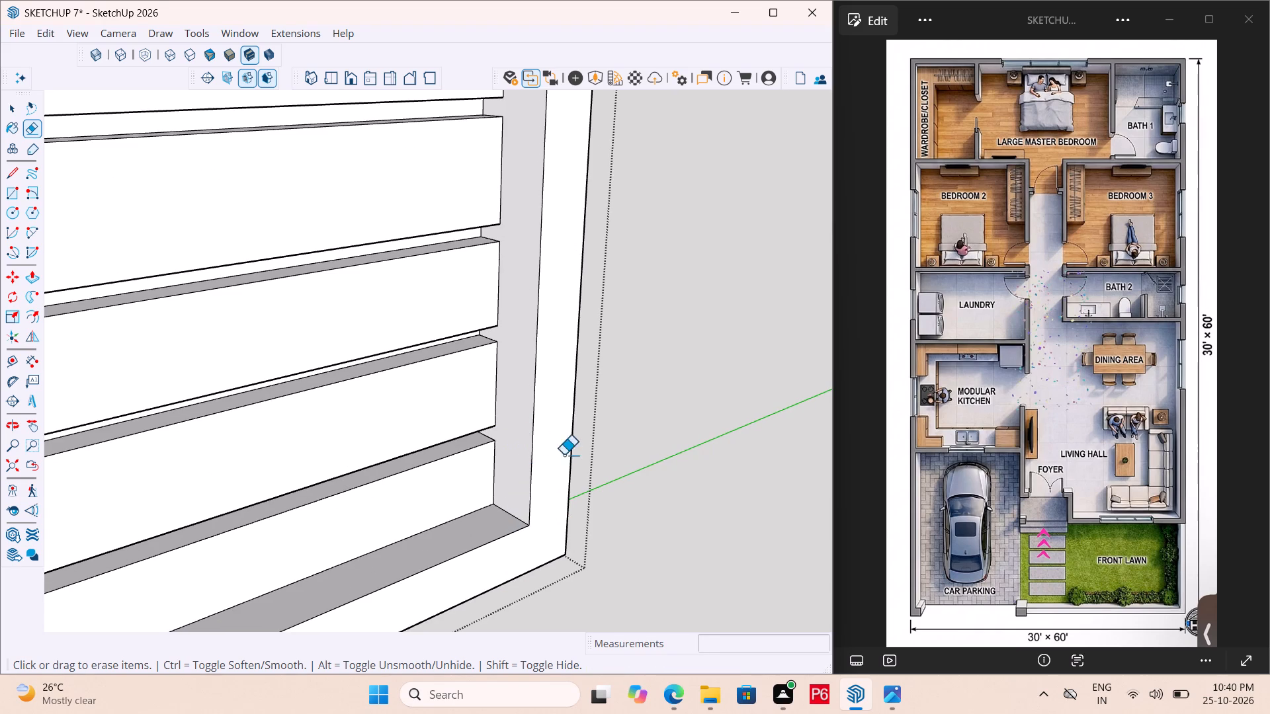
{"action": "key", "text": "ctrl+s"}
{"action": "key", "text": "ctrl+s"}
{"action": "key", "text": "ctrl+s"}
{"action": "key", "text": "ctrl+s"}
Move the whole slatted window back into the wall opening by its bottom front corner, flush with the outer wall face, and save.
{"action": "scroll", "coordinate": [626, 473], "scroll_direction": "down", "scroll_amount": 4}
{"action": "middle_click_drag", "start_coordinate": [570, 473], "coordinate": [310, 372]}
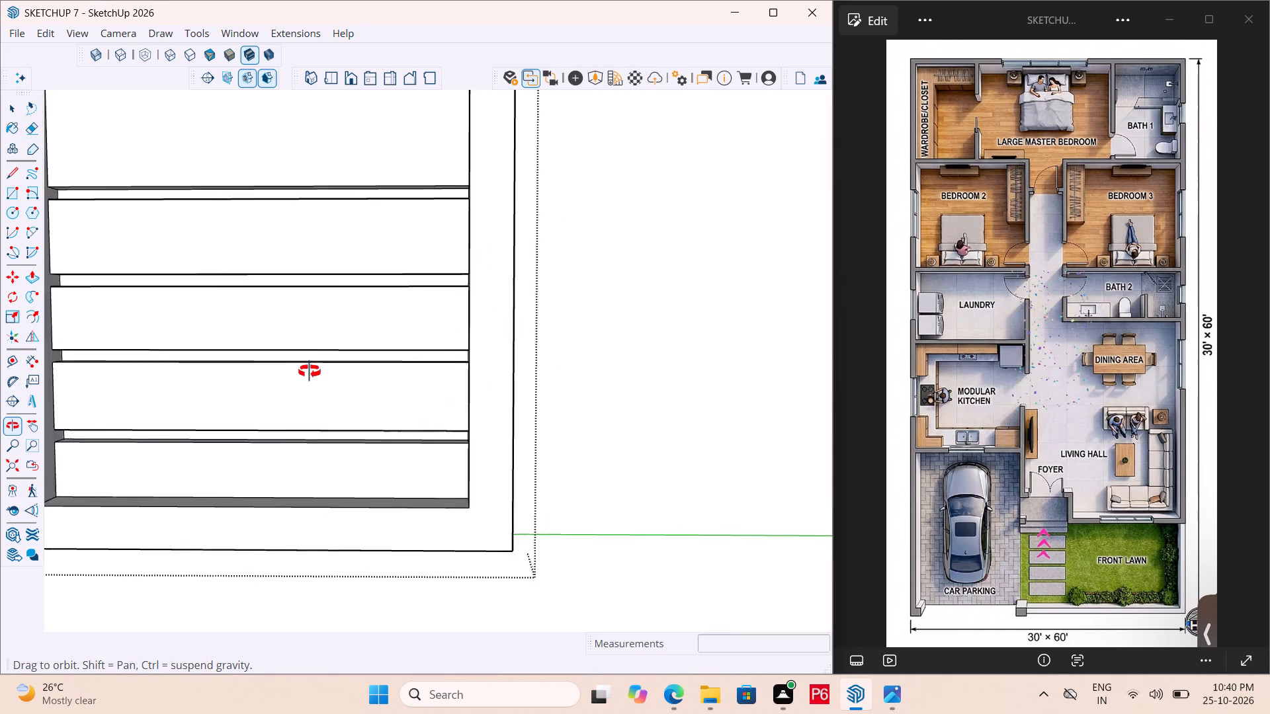
{"action": "middle_click_drag", "start_coordinate": [310, 372], "coordinate": [243, 375]}
{"action": "scroll", "coordinate": [239, 379], "scroll_direction": "up", "scroll_amount": 3}
{"action": "scroll", "coordinate": [266, 447], "scroll_direction": "up", "scroll_amount": 2}
{"action": "scroll", "coordinate": [400, 411], "scroll_direction": "down", "scroll_amount": 10}
{"action": "middle_click_drag", "start_coordinate": [435, 417], "coordinate": [337, 497]}
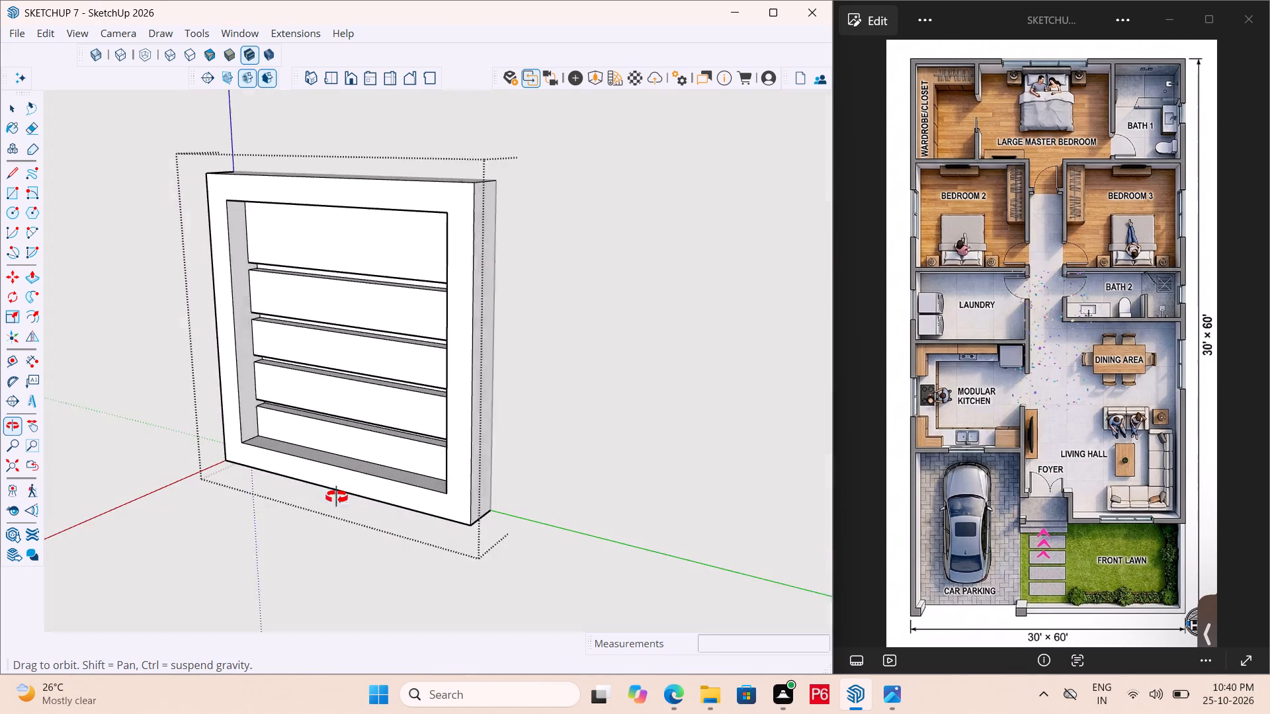
{"action": "middle_click_drag", "start_coordinate": [337, 497], "coordinate": [331, 503]}
{"action": "key", "text": "space"}
{"action": "left_click", "coordinate": [534, 376]}
{"action": "left_click", "coordinate": [481, 379]}
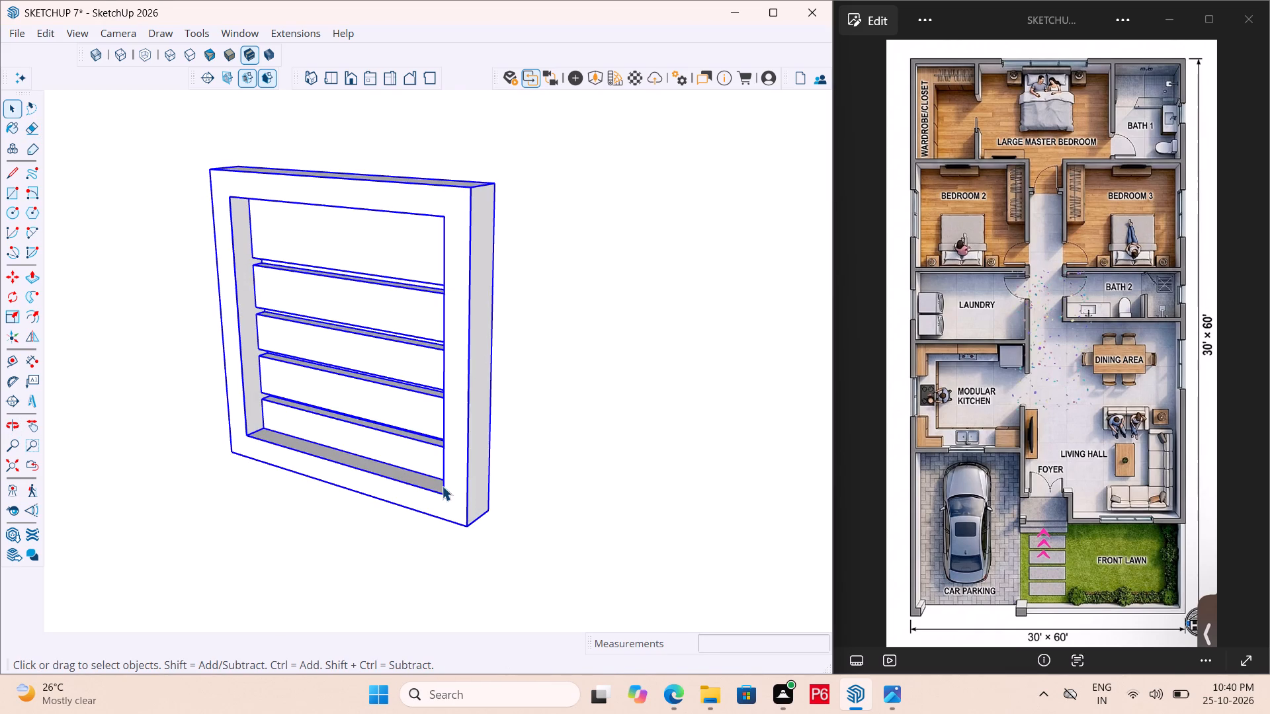
{"action": "key", "text": "m"}
{"action": "scroll", "coordinate": [442, 526], "scroll_direction": "up", "scroll_amount": 3}
{"action": "left_click", "coordinate": [474, 529]}
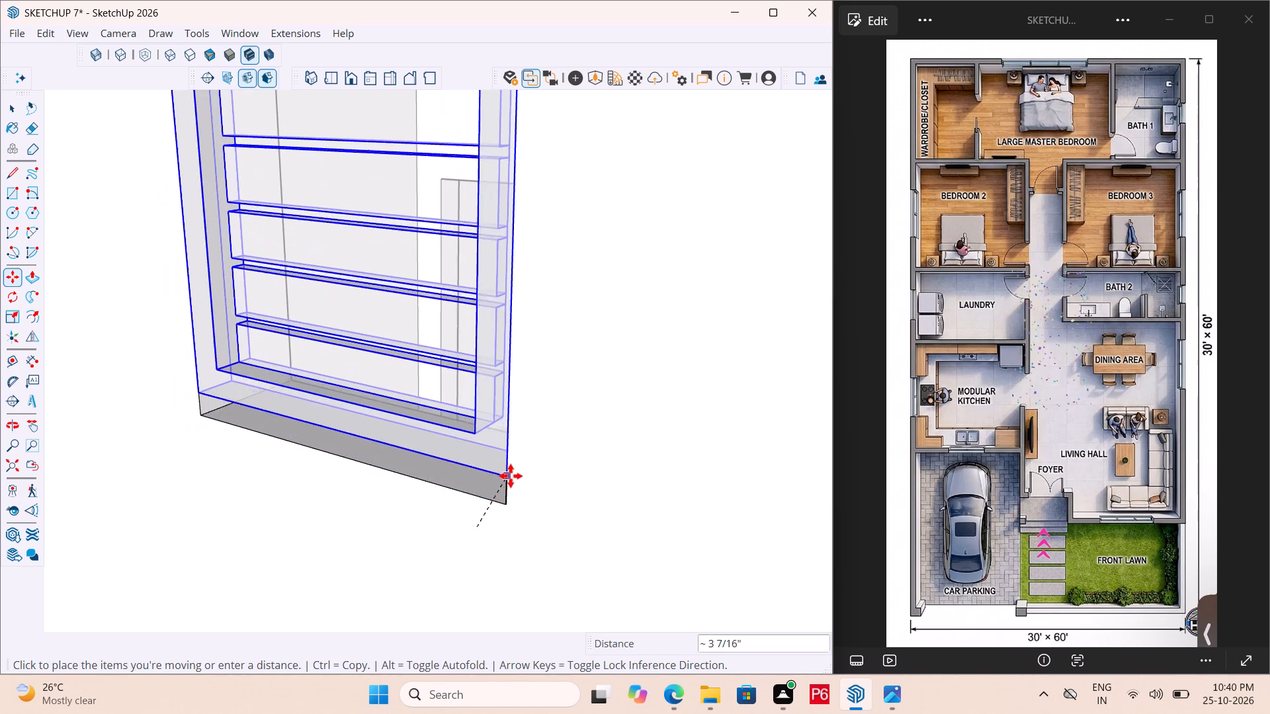
{"action": "left_click", "coordinate": [511, 507]}
{"action": "key", "text": "ctrl+s"}
{"action": "key", "text": "ctrl+s"}
{"action": "key", "text": "ctrl+s"}
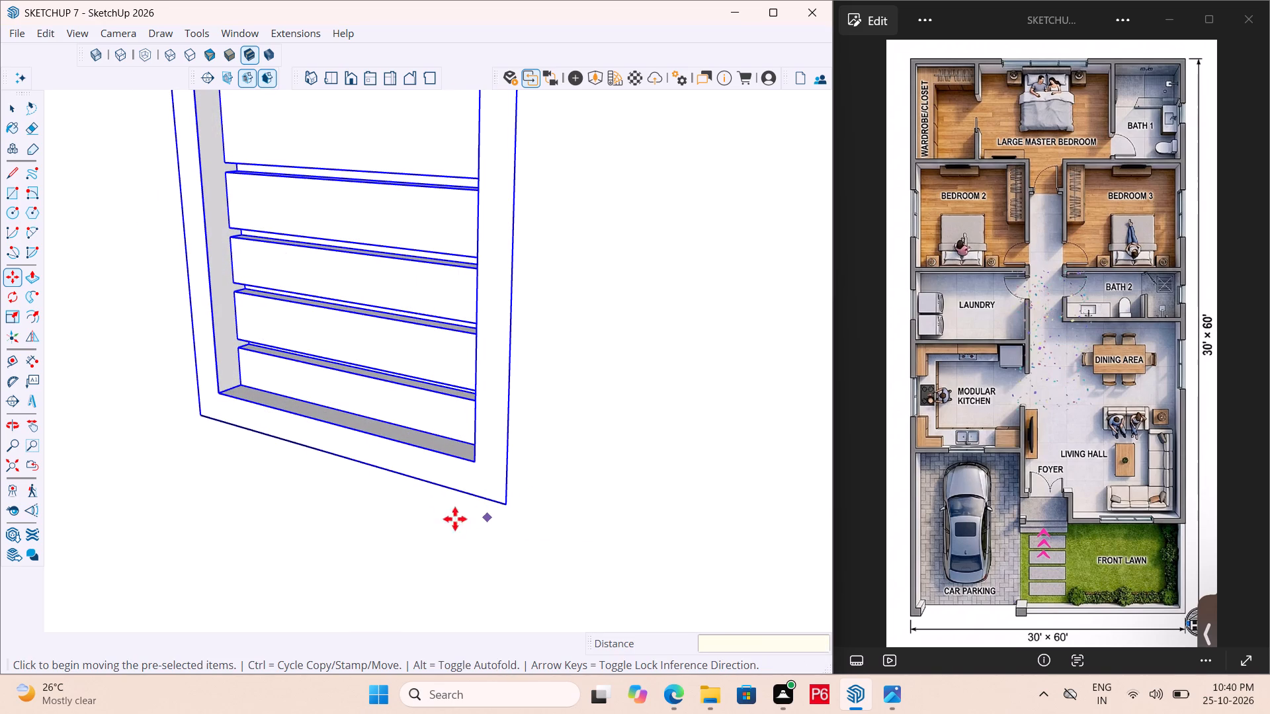
{"action": "key", "text": "ctrl+s"}
Examine how the slatted window sits in the wall opening from inside and outside the house.
{"action": "scroll", "coordinate": [413, 512], "scroll_direction": "down", "scroll_amount": 2}
{"action": "middle_click_drag", "start_coordinate": [413, 512], "coordinate": [644, 489]}
{"action": "scroll", "coordinate": [497, 418], "scroll_direction": "down", "scroll_amount": 6}
{"action": "middle_click_drag", "start_coordinate": [683, 371], "coordinate": [1, 540]}
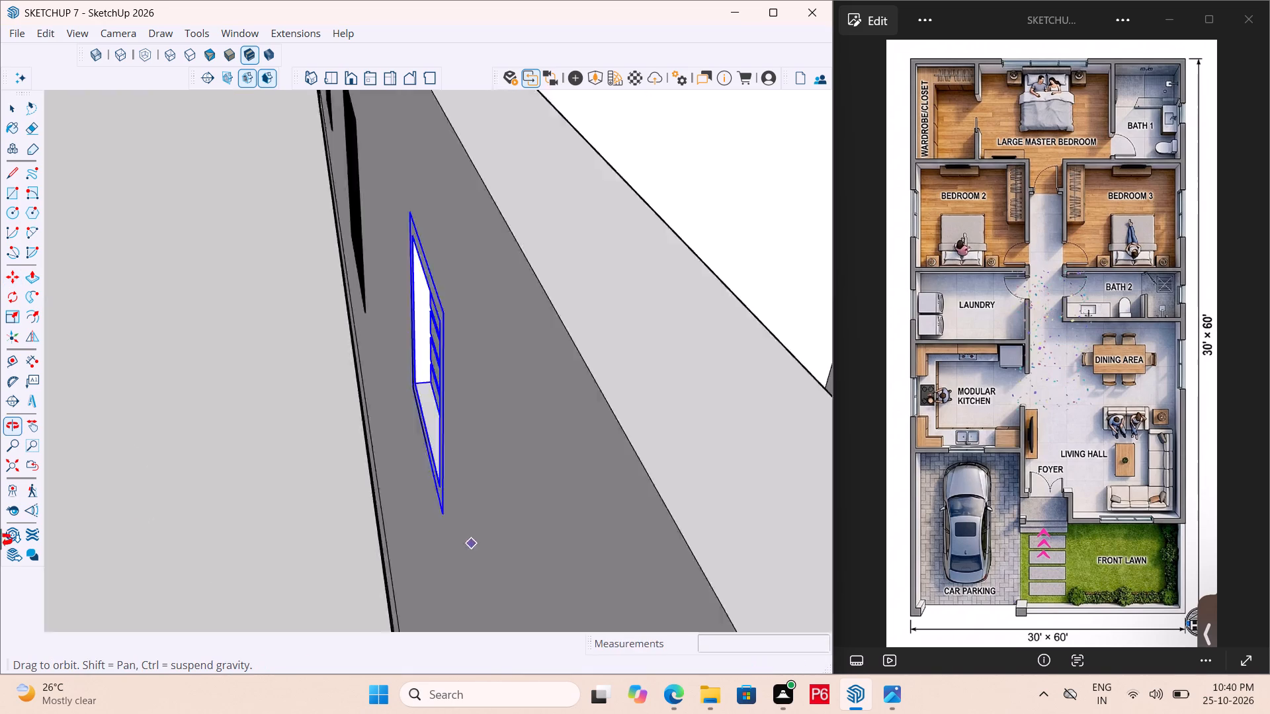
{"action": "middle_click_drag", "start_coordinate": [1, 540], "coordinate": [0, 561]}
{"action": "middle_click_drag", "start_coordinate": [497, 441], "coordinate": [163, 350]}
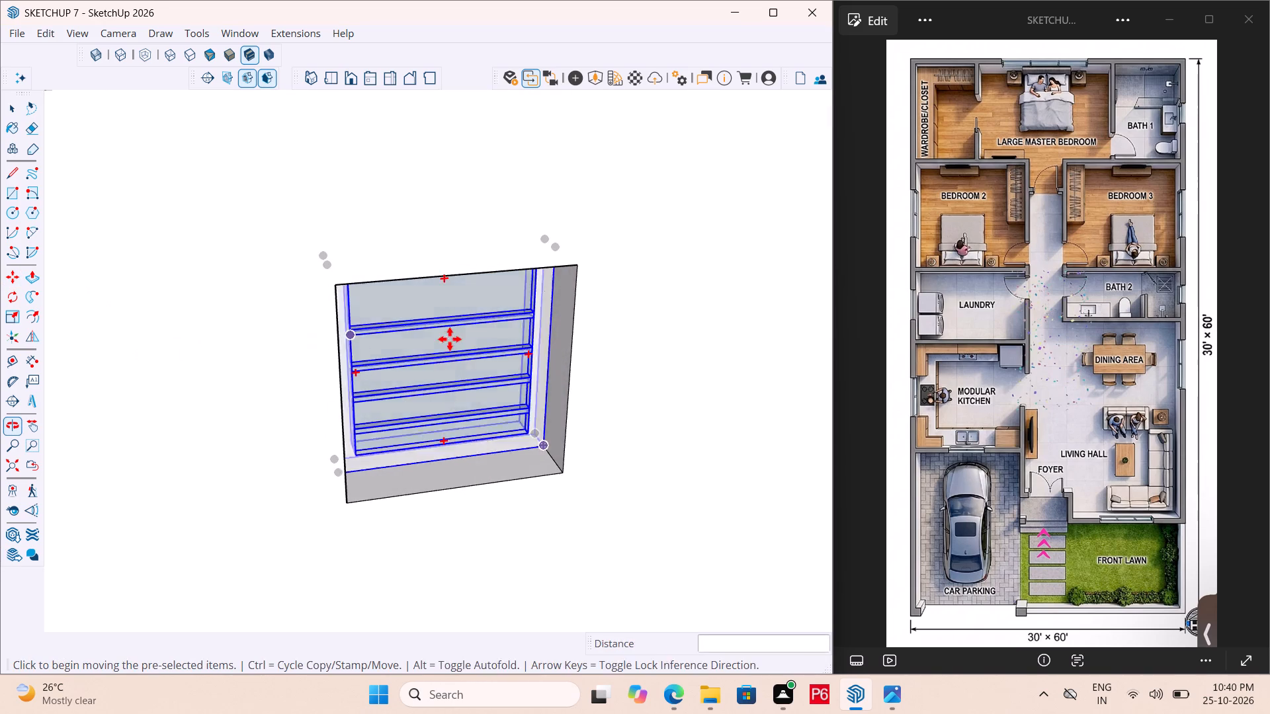
{"action": "scroll", "coordinate": [450, 339], "scroll_direction": "up", "scroll_amount": 1}
{"action": "middle_click_drag", "start_coordinate": [450, 339], "coordinate": [898, 389]}
{"action": "middle_click_drag", "start_coordinate": [328, 388], "coordinate": [650, 348]}
{"action": "scroll", "coordinate": [610, 277], "scroll_direction": "down", "scroll_amount": 7}
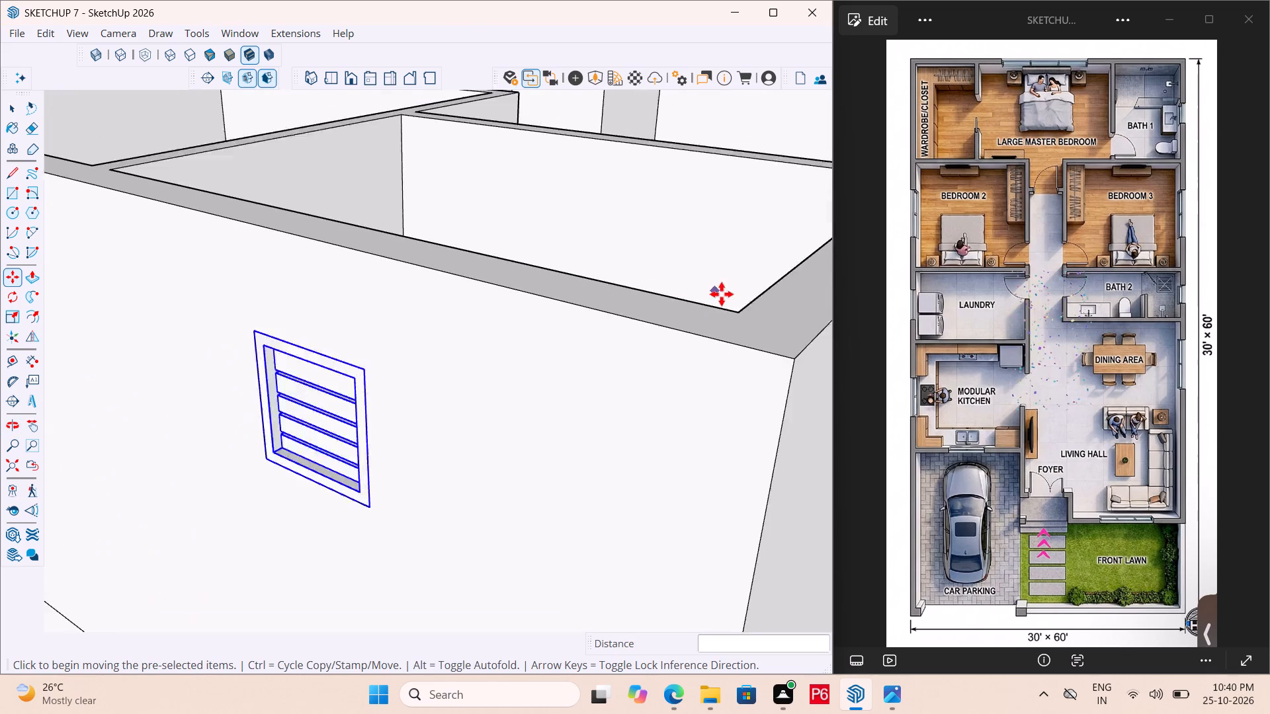
{"action": "scroll", "coordinate": [726, 334], "scroll_direction": "down", "scroll_amount": 5}
{"action": "scroll", "coordinate": [456, 390], "scroll_direction": "up", "scroll_amount": 16}
{"action": "scroll", "coordinate": [423, 342], "scroll_direction": "up", "scroll_amount": 1}
{"action": "middle_click_drag", "start_coordinate": [434, 337], "coordinate": [447, 326]}
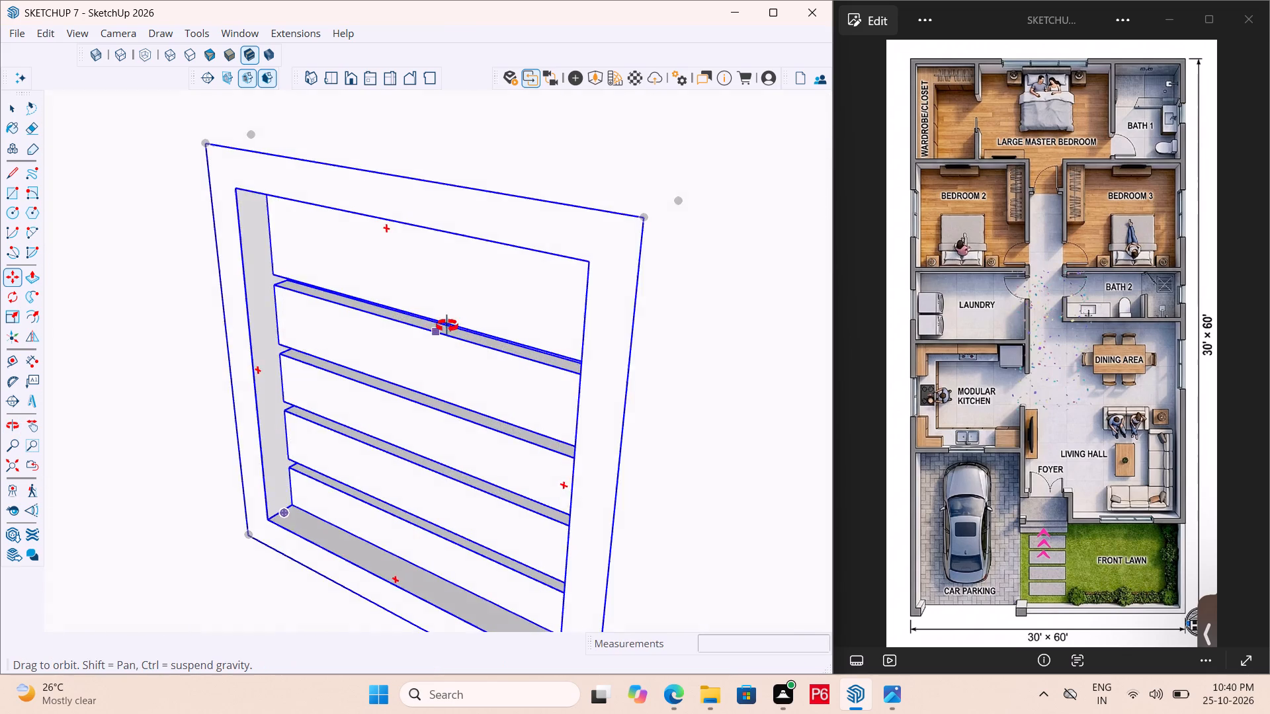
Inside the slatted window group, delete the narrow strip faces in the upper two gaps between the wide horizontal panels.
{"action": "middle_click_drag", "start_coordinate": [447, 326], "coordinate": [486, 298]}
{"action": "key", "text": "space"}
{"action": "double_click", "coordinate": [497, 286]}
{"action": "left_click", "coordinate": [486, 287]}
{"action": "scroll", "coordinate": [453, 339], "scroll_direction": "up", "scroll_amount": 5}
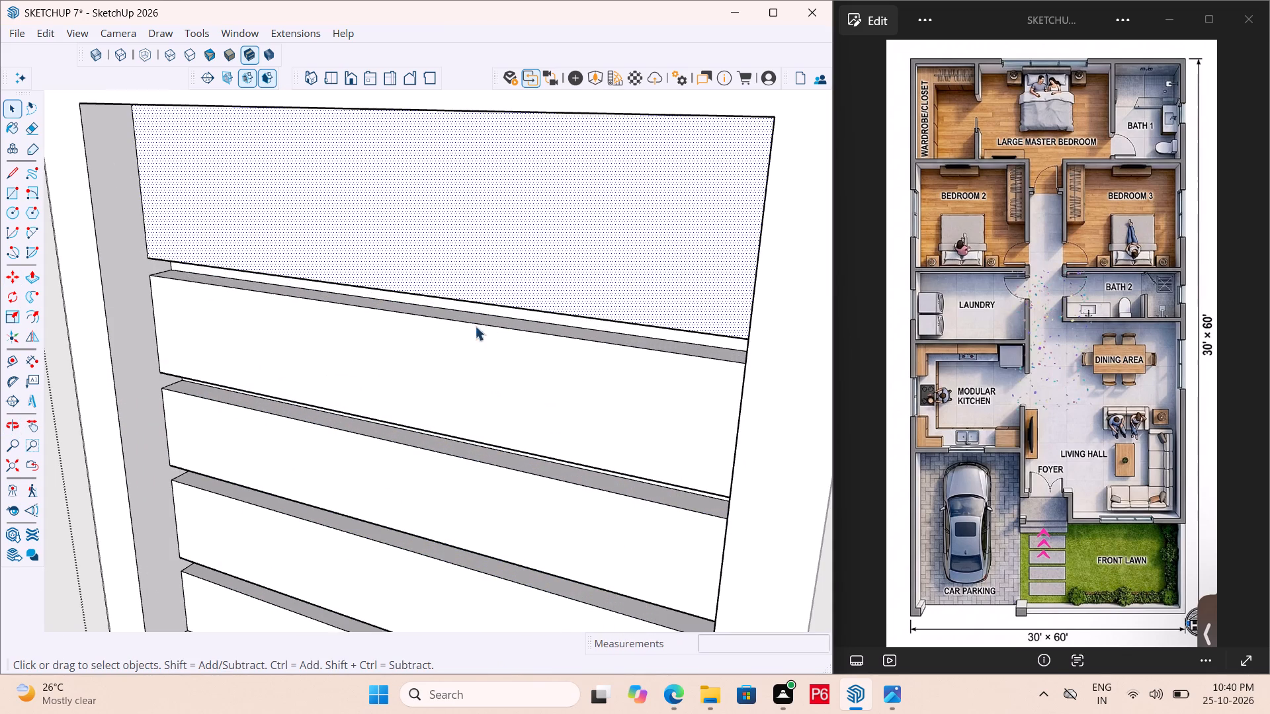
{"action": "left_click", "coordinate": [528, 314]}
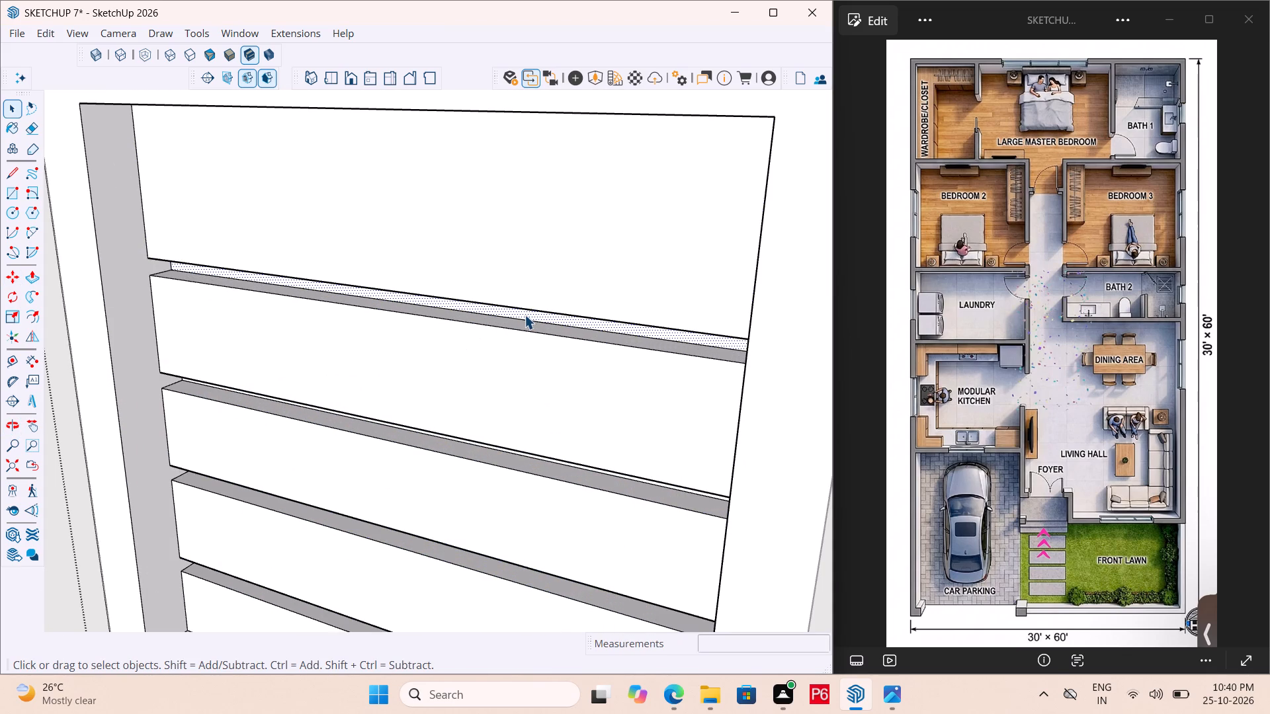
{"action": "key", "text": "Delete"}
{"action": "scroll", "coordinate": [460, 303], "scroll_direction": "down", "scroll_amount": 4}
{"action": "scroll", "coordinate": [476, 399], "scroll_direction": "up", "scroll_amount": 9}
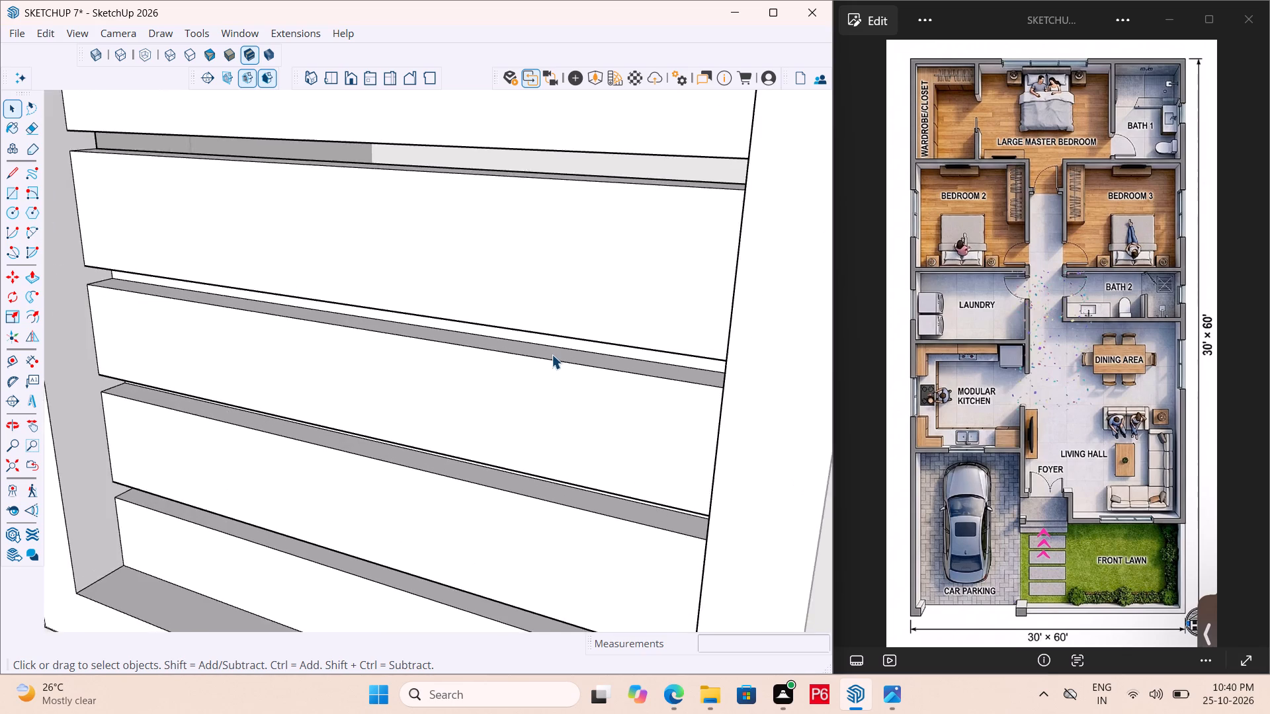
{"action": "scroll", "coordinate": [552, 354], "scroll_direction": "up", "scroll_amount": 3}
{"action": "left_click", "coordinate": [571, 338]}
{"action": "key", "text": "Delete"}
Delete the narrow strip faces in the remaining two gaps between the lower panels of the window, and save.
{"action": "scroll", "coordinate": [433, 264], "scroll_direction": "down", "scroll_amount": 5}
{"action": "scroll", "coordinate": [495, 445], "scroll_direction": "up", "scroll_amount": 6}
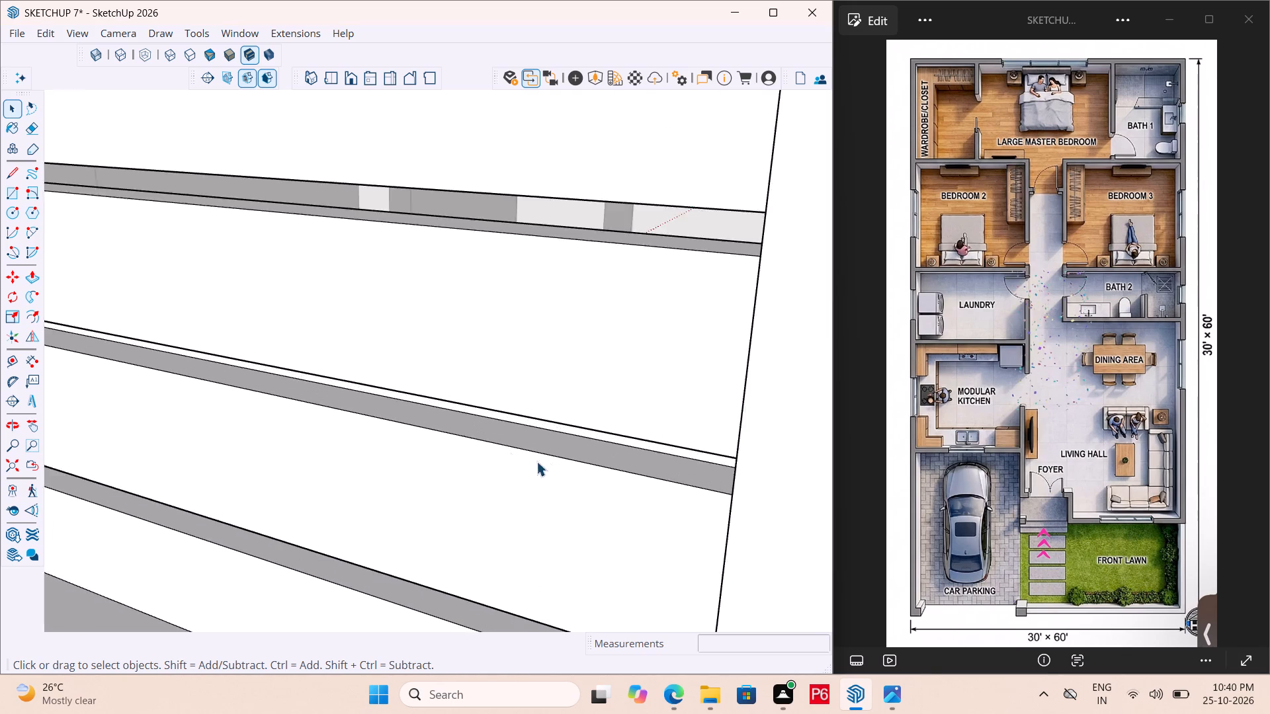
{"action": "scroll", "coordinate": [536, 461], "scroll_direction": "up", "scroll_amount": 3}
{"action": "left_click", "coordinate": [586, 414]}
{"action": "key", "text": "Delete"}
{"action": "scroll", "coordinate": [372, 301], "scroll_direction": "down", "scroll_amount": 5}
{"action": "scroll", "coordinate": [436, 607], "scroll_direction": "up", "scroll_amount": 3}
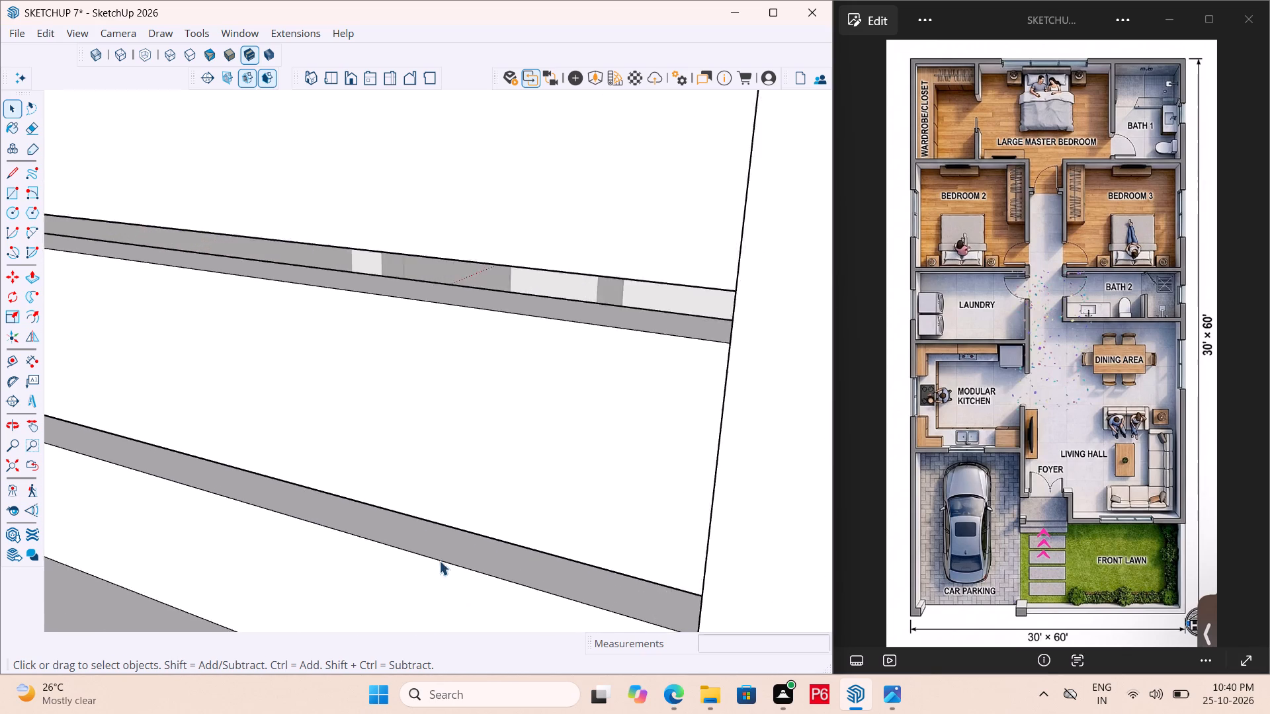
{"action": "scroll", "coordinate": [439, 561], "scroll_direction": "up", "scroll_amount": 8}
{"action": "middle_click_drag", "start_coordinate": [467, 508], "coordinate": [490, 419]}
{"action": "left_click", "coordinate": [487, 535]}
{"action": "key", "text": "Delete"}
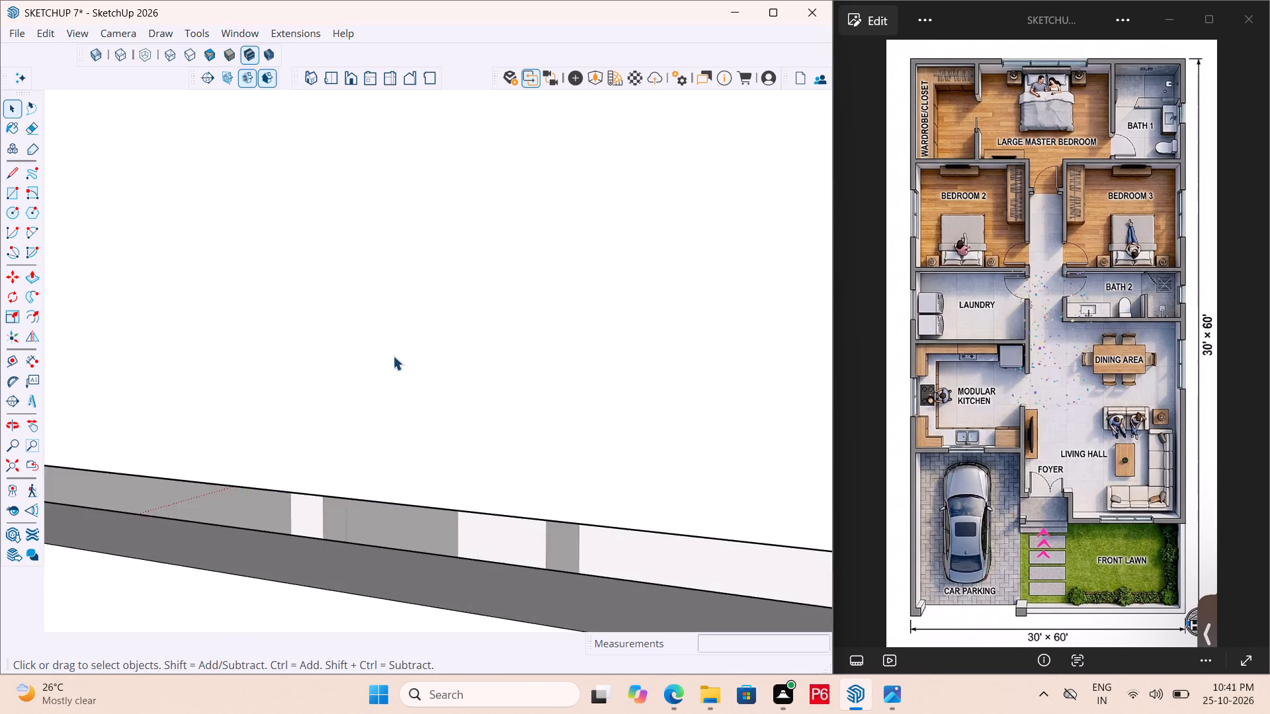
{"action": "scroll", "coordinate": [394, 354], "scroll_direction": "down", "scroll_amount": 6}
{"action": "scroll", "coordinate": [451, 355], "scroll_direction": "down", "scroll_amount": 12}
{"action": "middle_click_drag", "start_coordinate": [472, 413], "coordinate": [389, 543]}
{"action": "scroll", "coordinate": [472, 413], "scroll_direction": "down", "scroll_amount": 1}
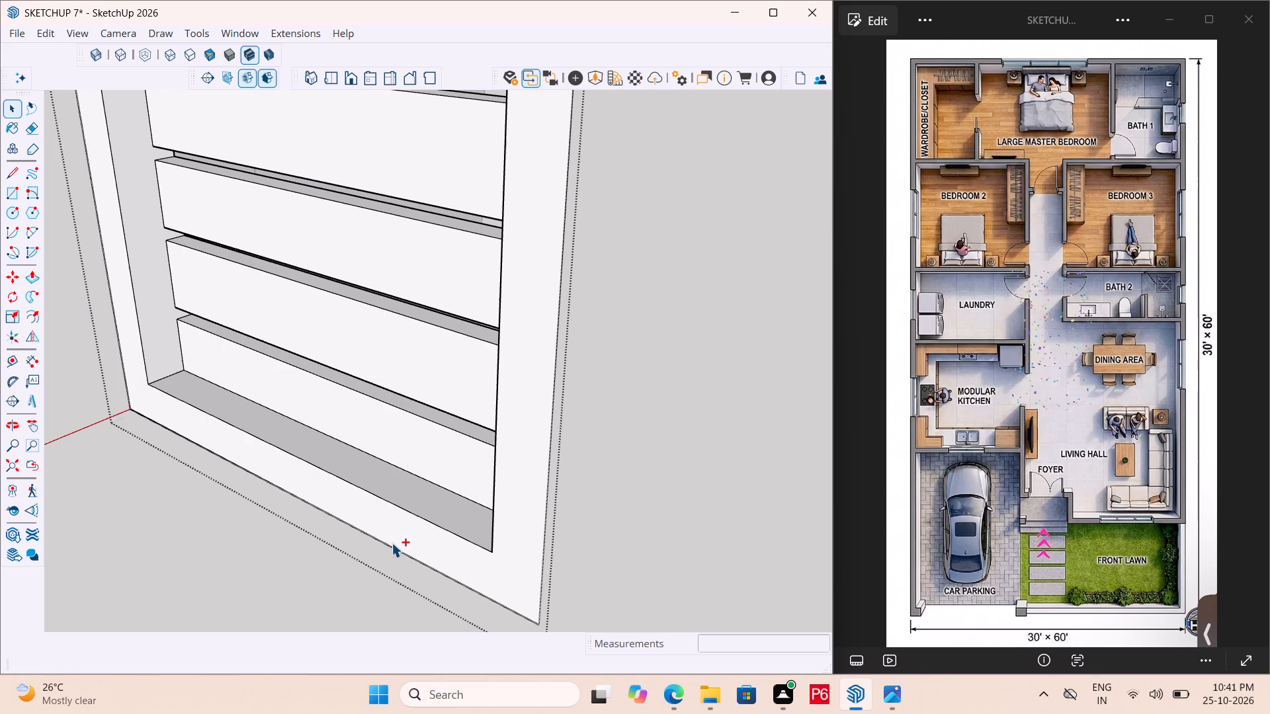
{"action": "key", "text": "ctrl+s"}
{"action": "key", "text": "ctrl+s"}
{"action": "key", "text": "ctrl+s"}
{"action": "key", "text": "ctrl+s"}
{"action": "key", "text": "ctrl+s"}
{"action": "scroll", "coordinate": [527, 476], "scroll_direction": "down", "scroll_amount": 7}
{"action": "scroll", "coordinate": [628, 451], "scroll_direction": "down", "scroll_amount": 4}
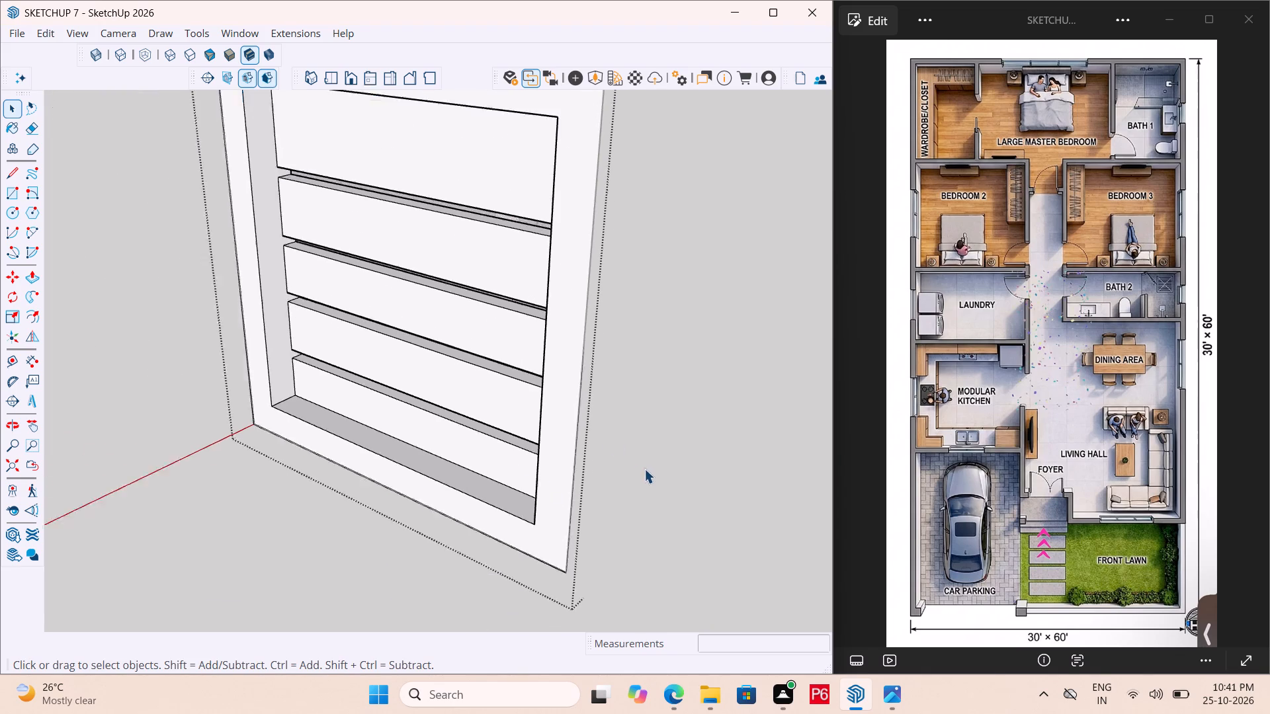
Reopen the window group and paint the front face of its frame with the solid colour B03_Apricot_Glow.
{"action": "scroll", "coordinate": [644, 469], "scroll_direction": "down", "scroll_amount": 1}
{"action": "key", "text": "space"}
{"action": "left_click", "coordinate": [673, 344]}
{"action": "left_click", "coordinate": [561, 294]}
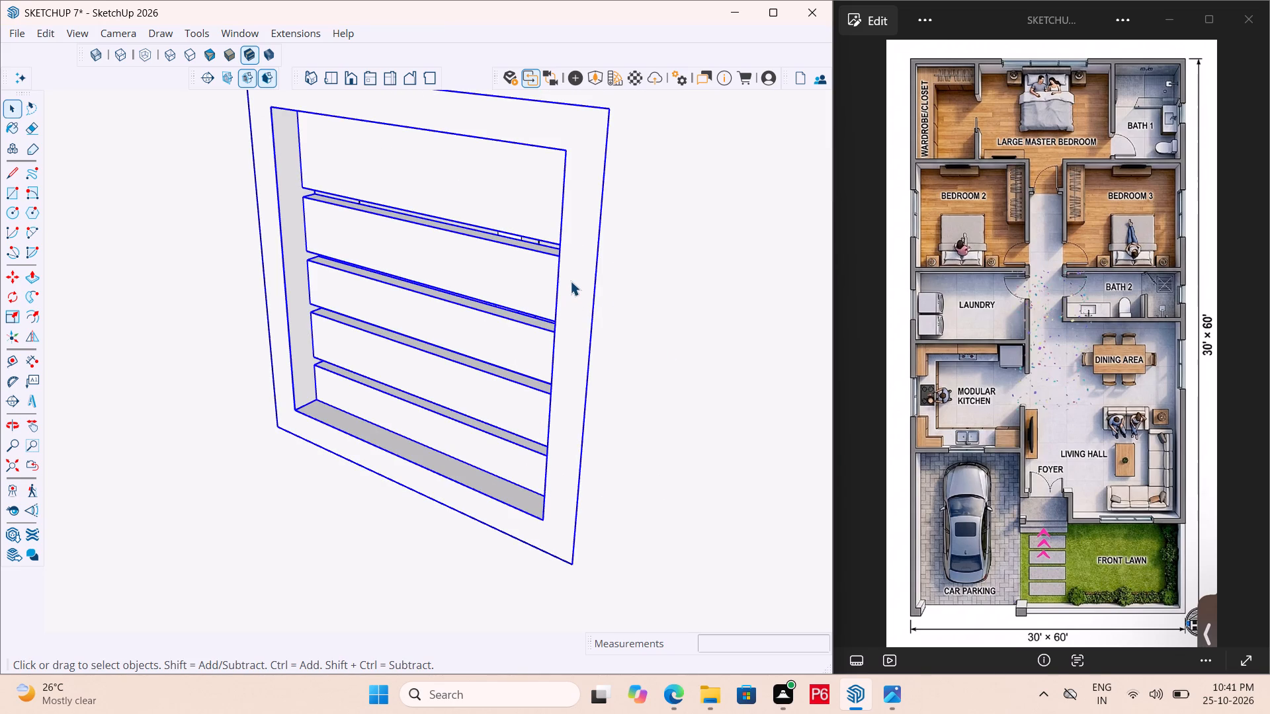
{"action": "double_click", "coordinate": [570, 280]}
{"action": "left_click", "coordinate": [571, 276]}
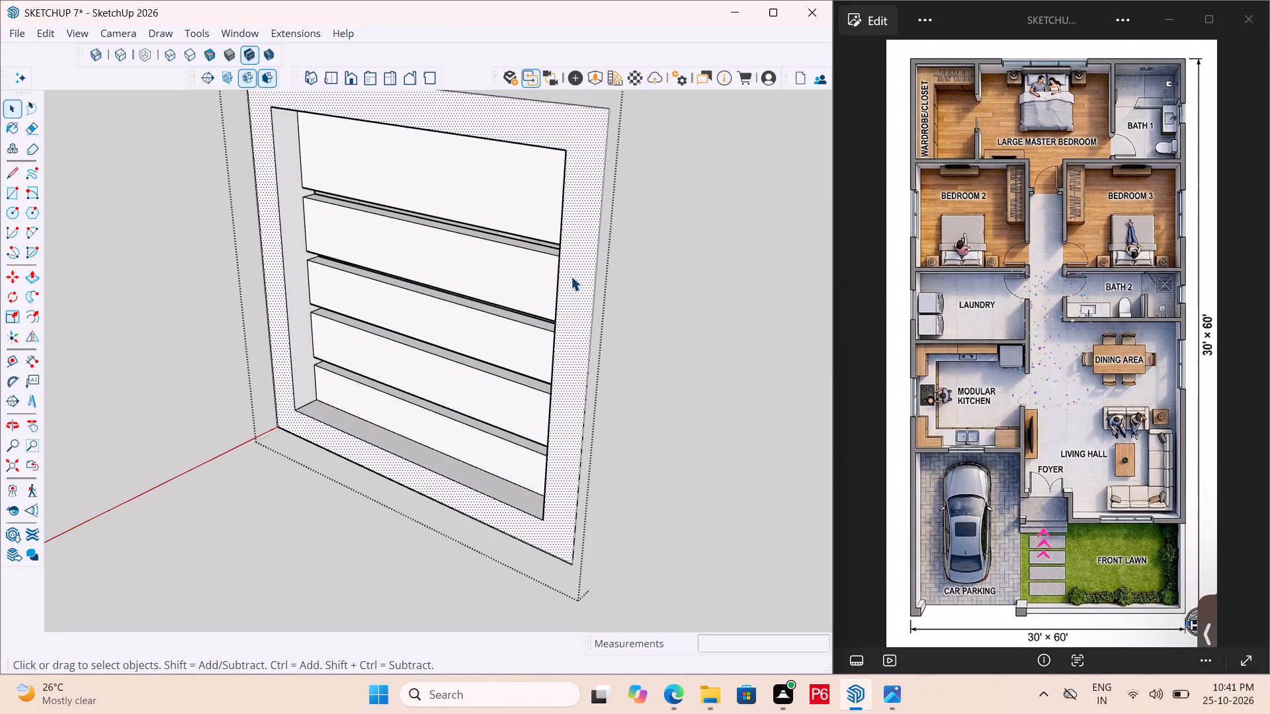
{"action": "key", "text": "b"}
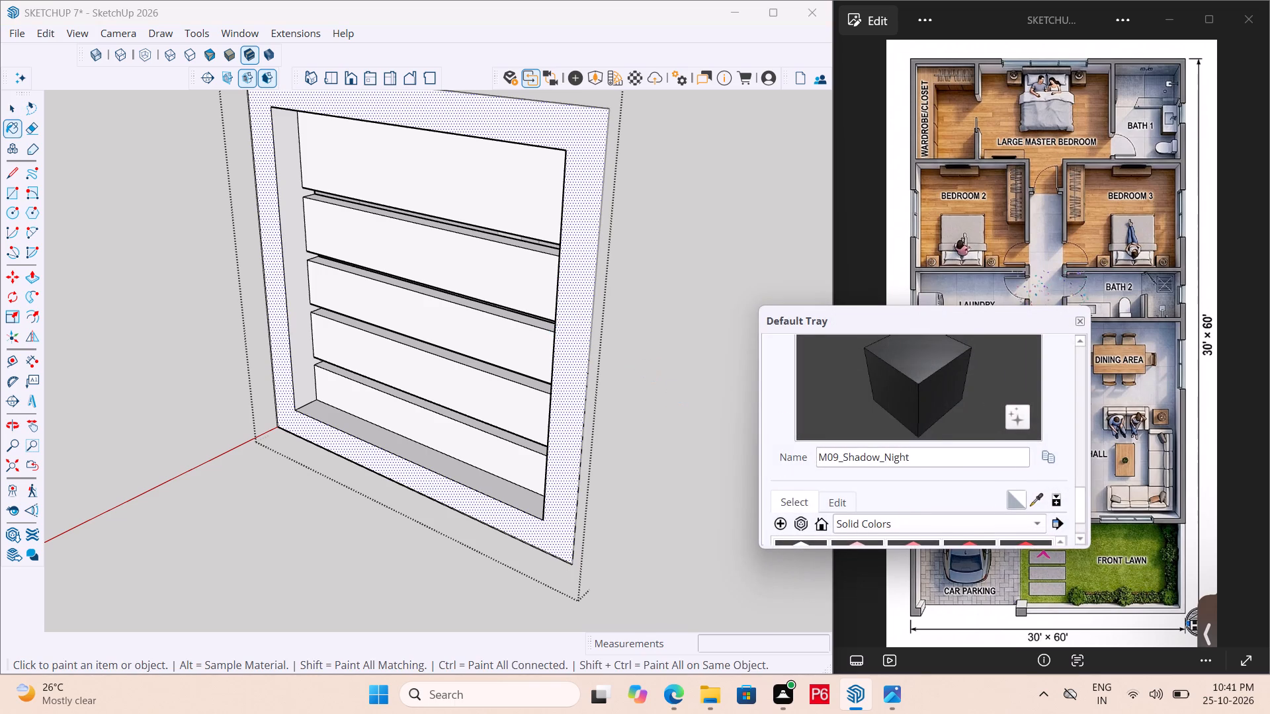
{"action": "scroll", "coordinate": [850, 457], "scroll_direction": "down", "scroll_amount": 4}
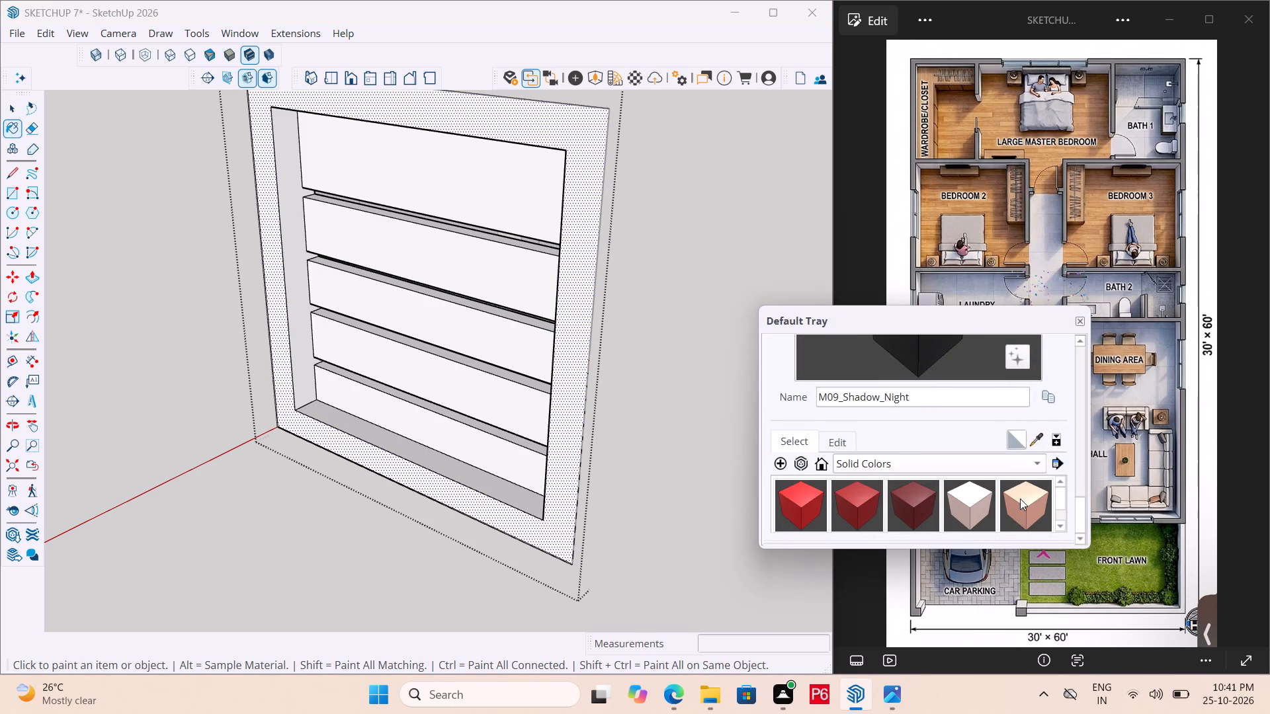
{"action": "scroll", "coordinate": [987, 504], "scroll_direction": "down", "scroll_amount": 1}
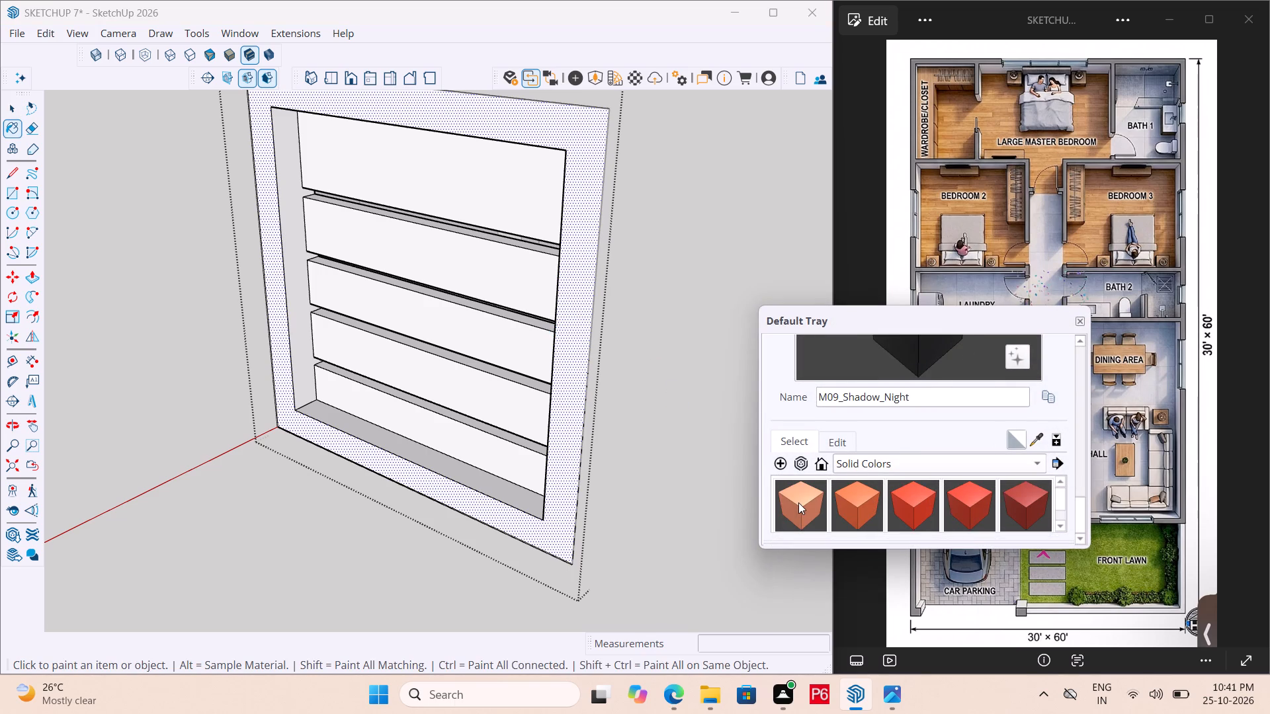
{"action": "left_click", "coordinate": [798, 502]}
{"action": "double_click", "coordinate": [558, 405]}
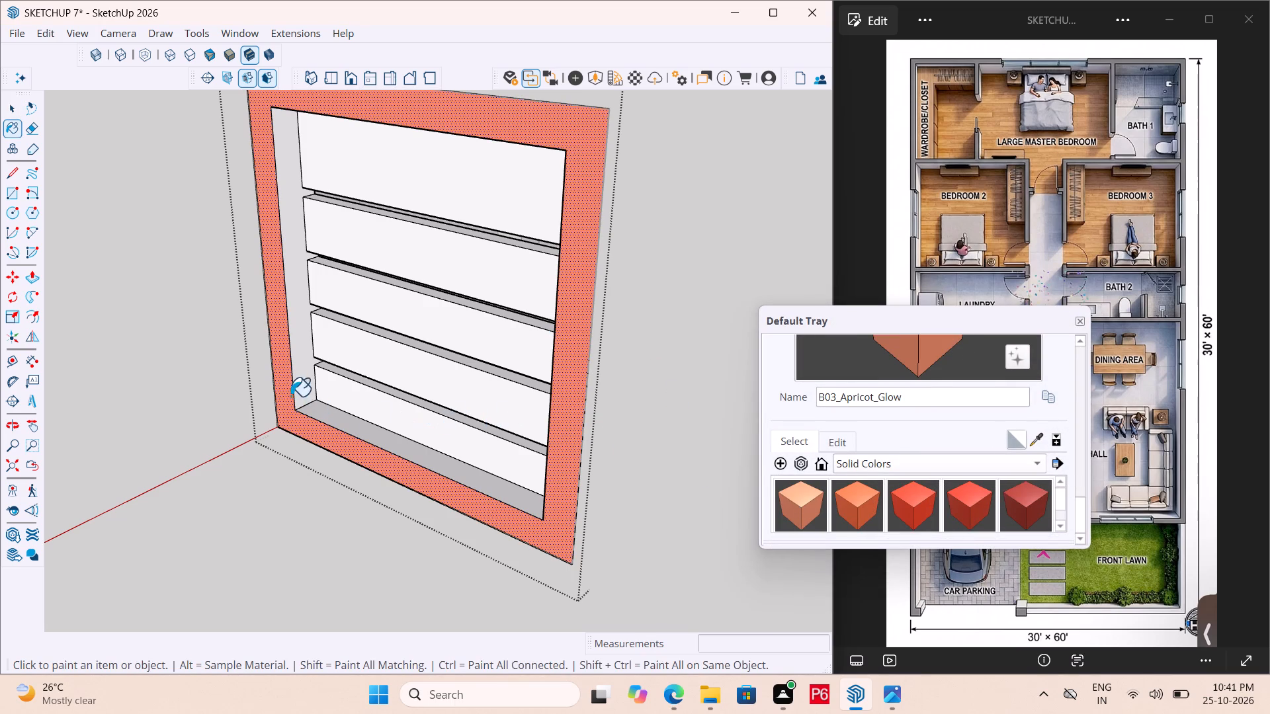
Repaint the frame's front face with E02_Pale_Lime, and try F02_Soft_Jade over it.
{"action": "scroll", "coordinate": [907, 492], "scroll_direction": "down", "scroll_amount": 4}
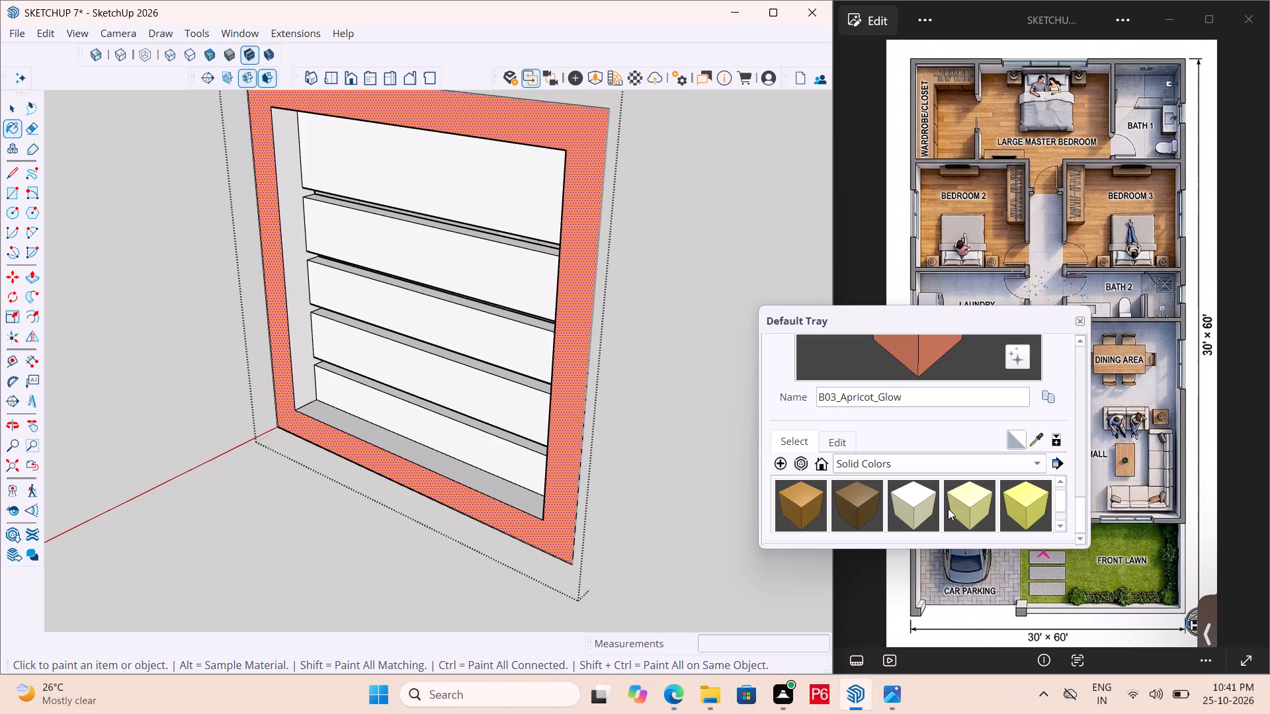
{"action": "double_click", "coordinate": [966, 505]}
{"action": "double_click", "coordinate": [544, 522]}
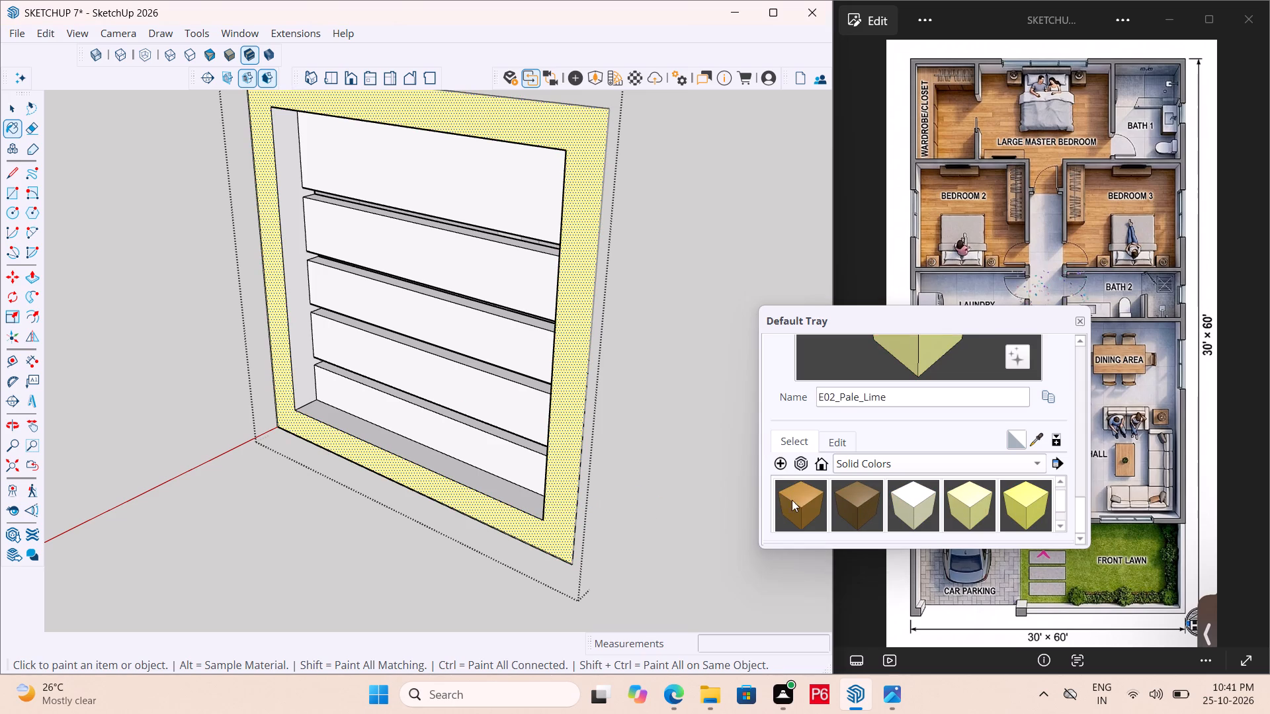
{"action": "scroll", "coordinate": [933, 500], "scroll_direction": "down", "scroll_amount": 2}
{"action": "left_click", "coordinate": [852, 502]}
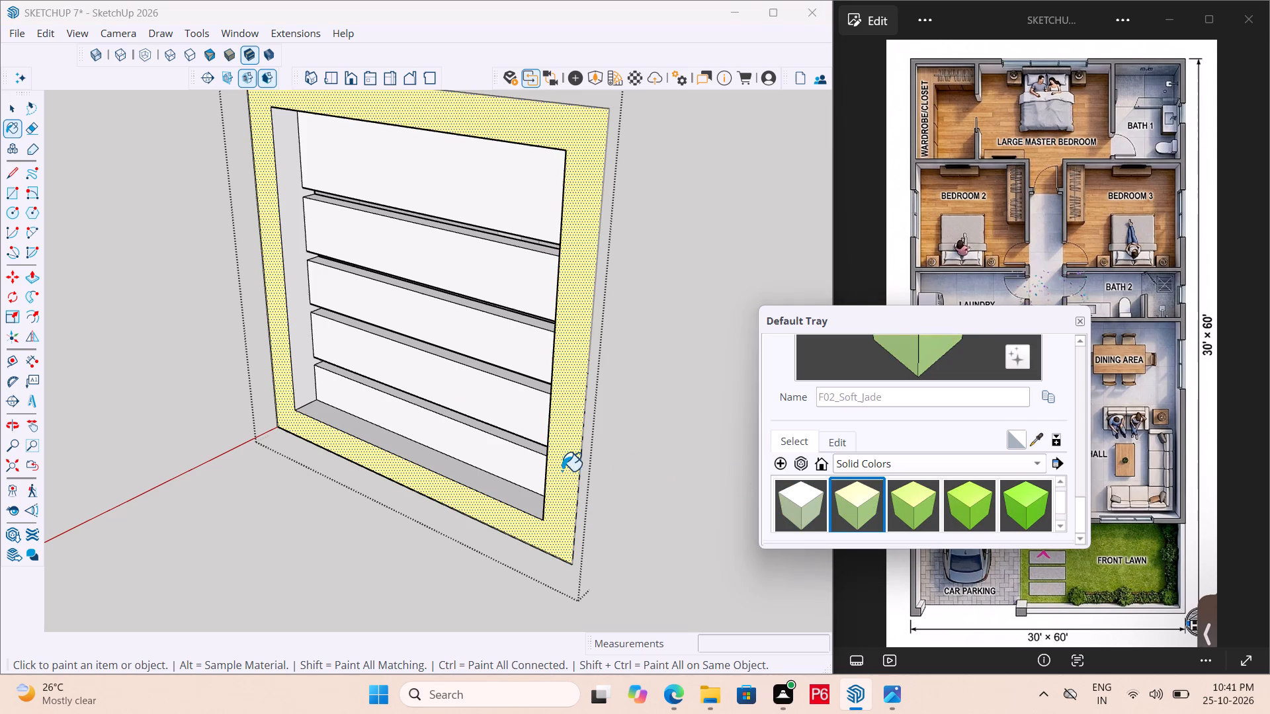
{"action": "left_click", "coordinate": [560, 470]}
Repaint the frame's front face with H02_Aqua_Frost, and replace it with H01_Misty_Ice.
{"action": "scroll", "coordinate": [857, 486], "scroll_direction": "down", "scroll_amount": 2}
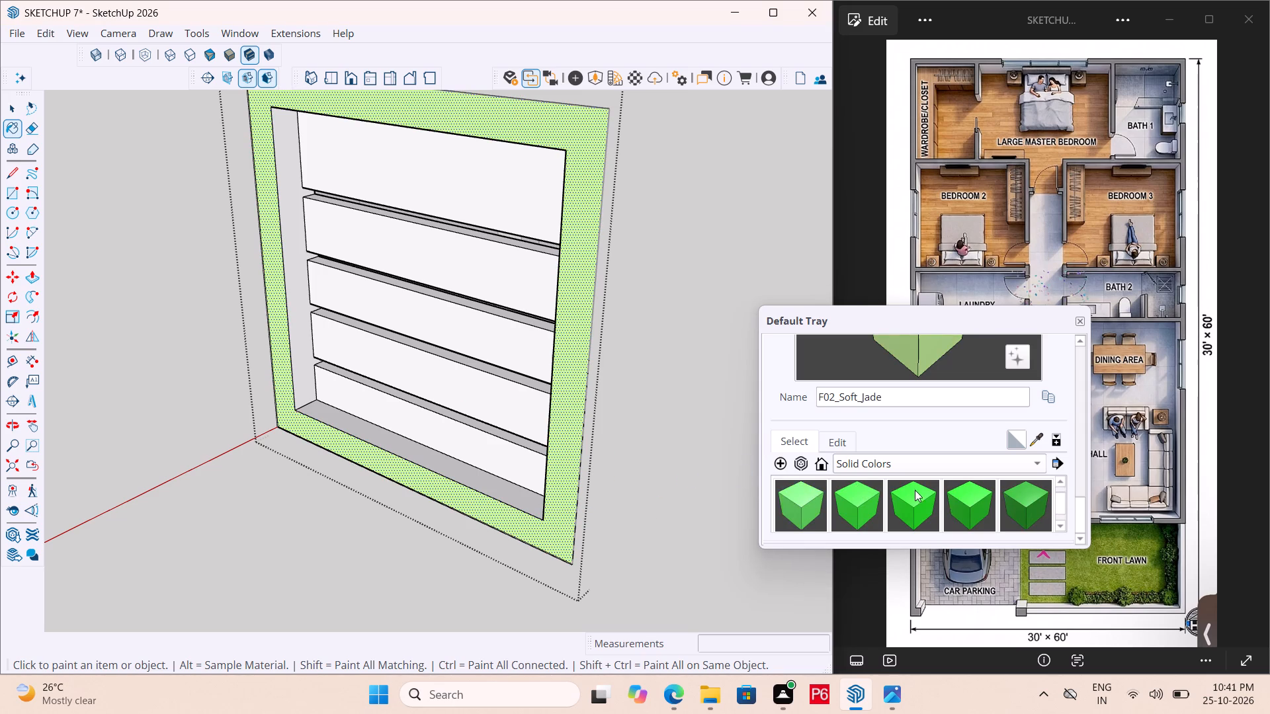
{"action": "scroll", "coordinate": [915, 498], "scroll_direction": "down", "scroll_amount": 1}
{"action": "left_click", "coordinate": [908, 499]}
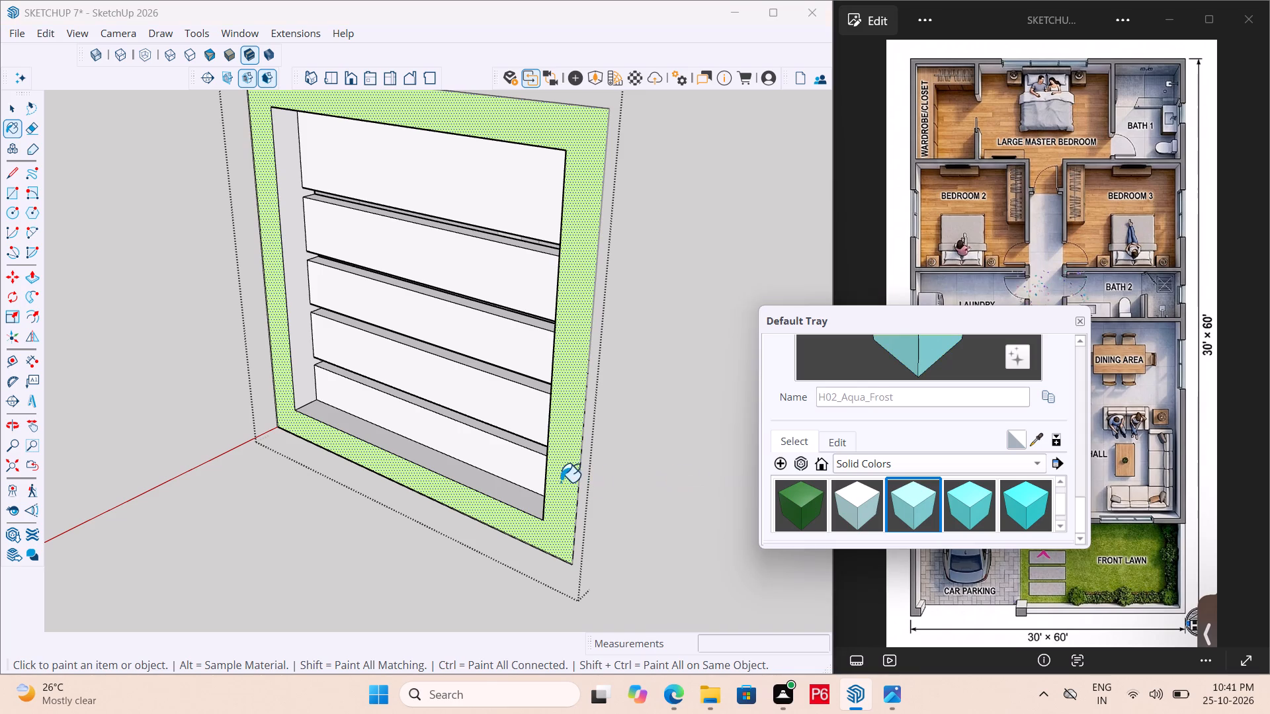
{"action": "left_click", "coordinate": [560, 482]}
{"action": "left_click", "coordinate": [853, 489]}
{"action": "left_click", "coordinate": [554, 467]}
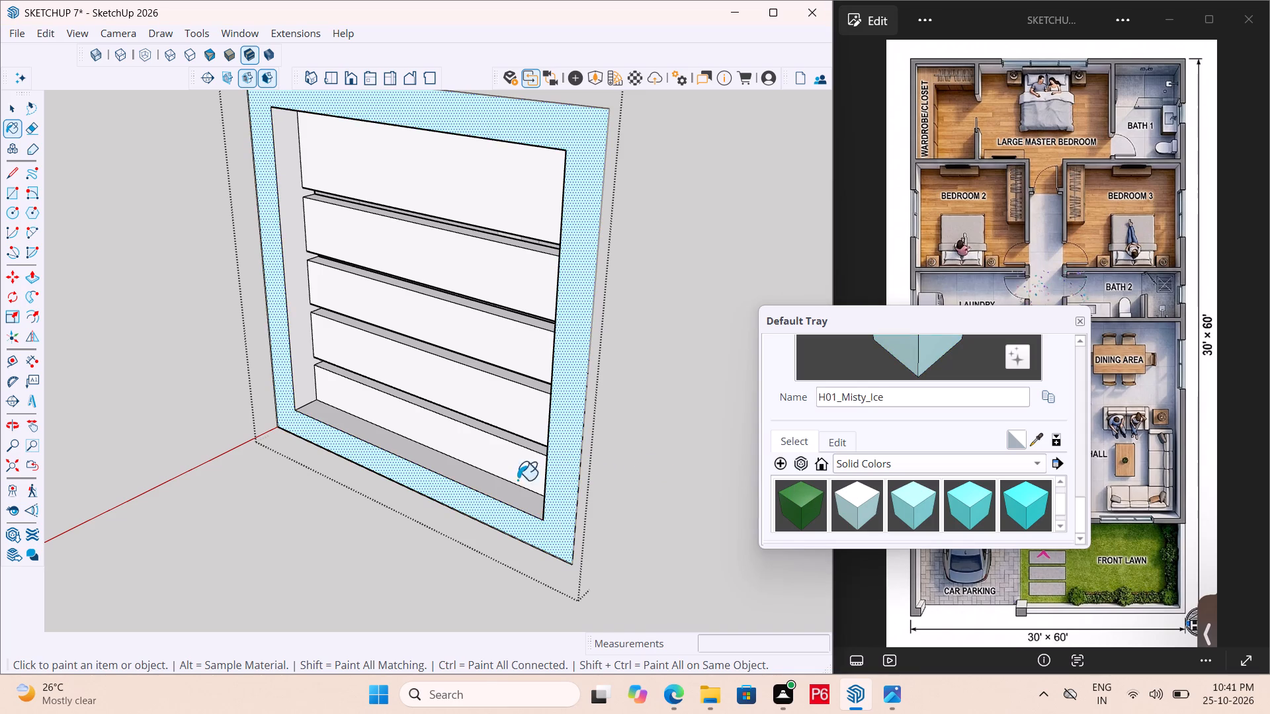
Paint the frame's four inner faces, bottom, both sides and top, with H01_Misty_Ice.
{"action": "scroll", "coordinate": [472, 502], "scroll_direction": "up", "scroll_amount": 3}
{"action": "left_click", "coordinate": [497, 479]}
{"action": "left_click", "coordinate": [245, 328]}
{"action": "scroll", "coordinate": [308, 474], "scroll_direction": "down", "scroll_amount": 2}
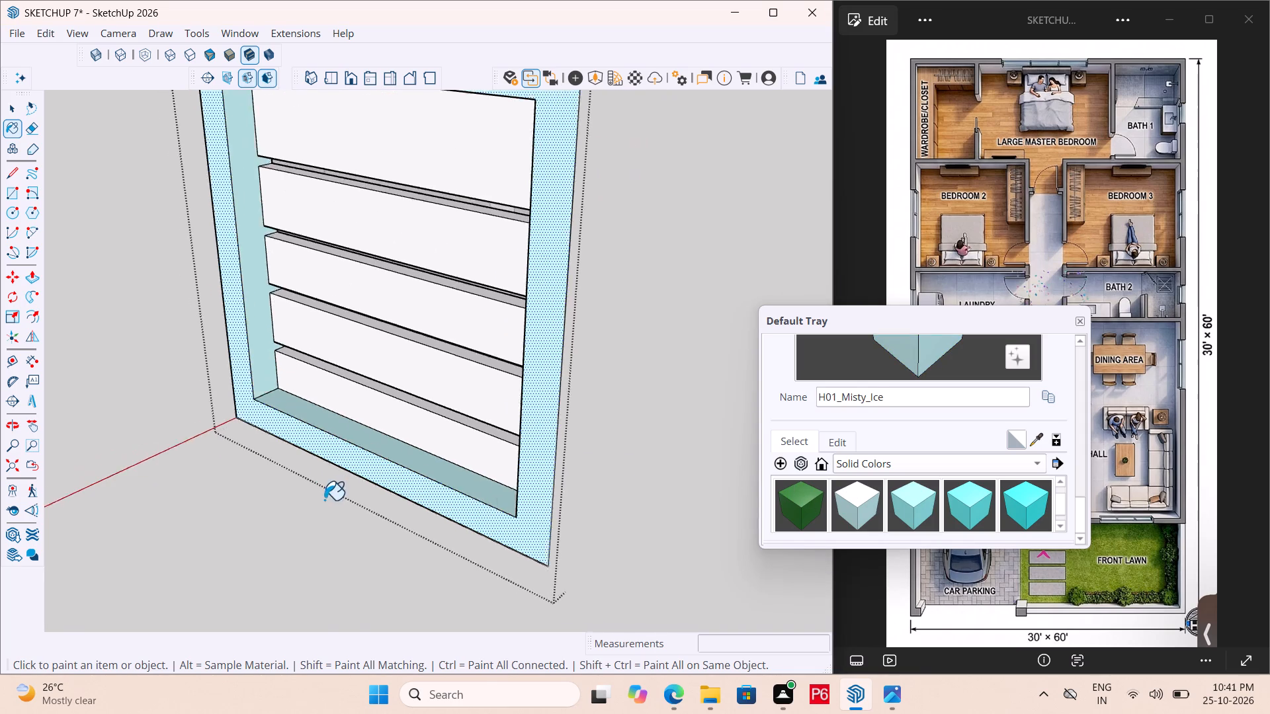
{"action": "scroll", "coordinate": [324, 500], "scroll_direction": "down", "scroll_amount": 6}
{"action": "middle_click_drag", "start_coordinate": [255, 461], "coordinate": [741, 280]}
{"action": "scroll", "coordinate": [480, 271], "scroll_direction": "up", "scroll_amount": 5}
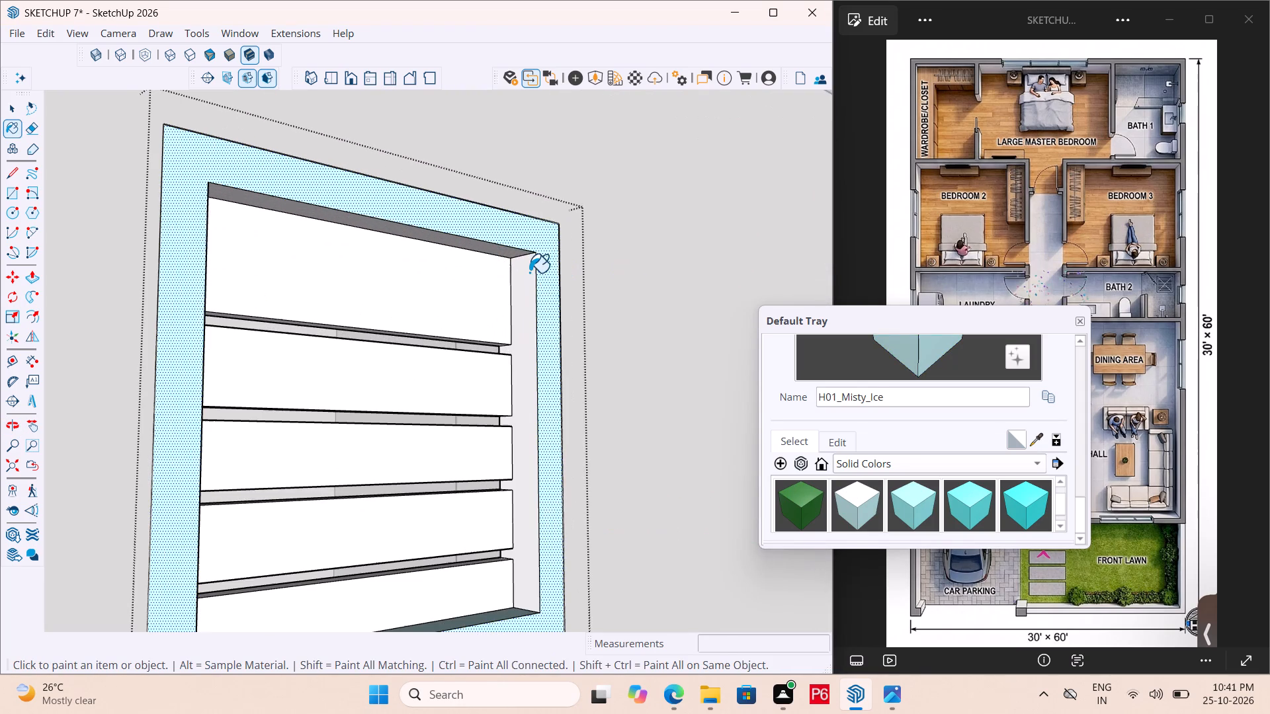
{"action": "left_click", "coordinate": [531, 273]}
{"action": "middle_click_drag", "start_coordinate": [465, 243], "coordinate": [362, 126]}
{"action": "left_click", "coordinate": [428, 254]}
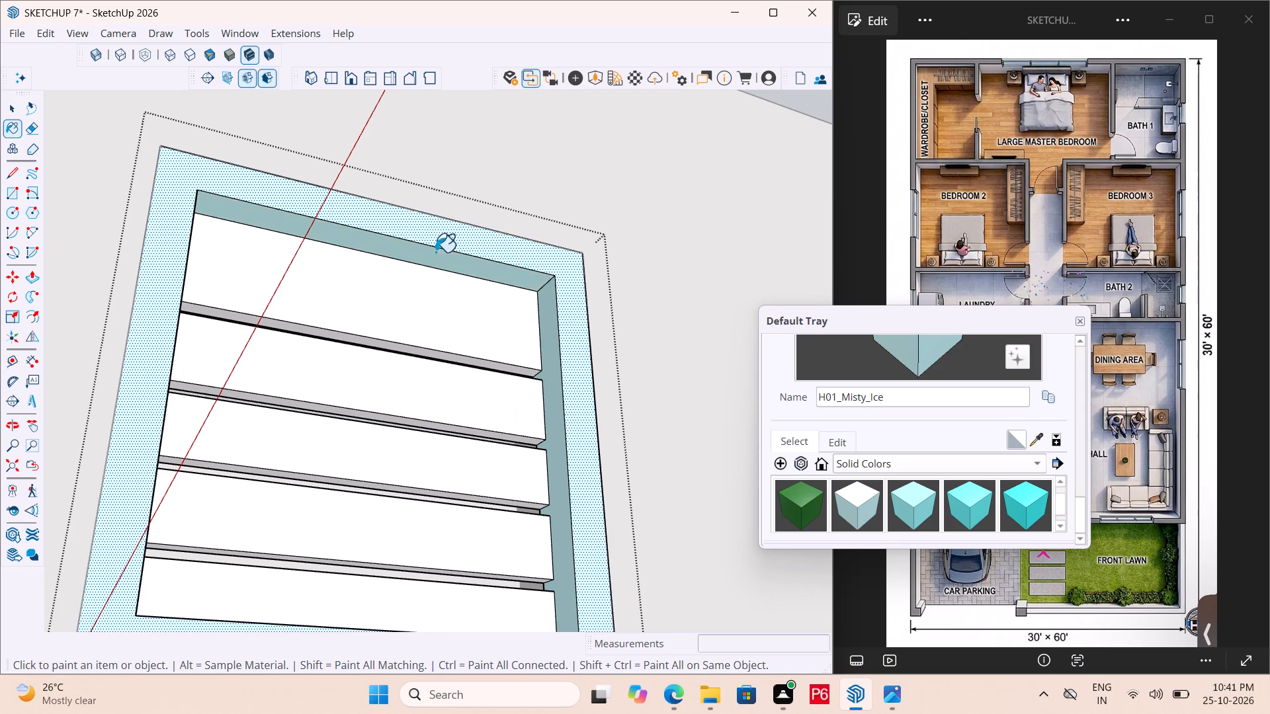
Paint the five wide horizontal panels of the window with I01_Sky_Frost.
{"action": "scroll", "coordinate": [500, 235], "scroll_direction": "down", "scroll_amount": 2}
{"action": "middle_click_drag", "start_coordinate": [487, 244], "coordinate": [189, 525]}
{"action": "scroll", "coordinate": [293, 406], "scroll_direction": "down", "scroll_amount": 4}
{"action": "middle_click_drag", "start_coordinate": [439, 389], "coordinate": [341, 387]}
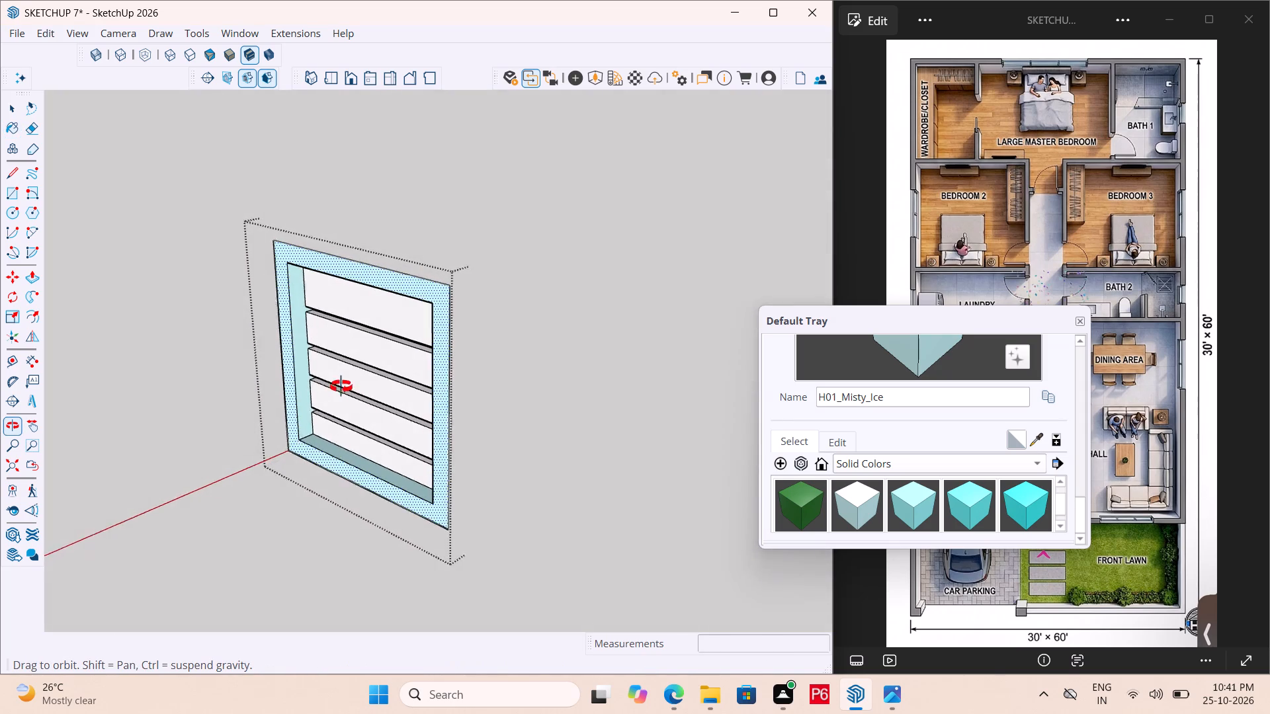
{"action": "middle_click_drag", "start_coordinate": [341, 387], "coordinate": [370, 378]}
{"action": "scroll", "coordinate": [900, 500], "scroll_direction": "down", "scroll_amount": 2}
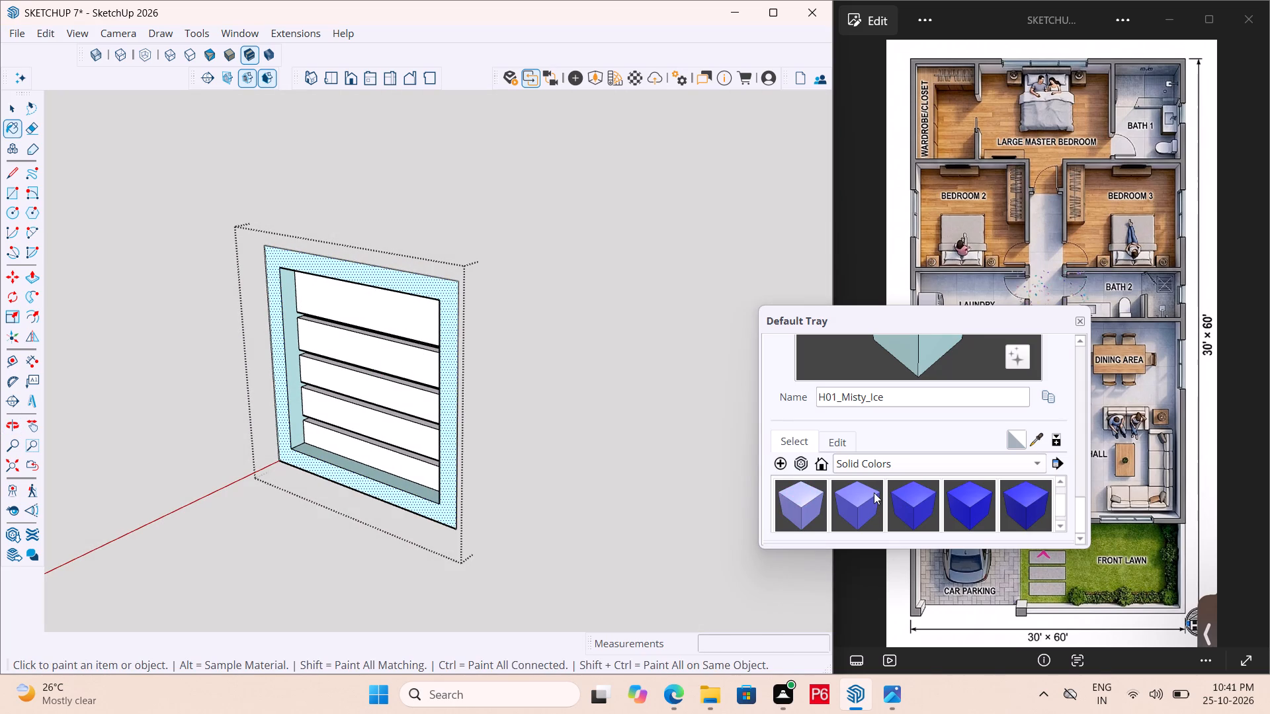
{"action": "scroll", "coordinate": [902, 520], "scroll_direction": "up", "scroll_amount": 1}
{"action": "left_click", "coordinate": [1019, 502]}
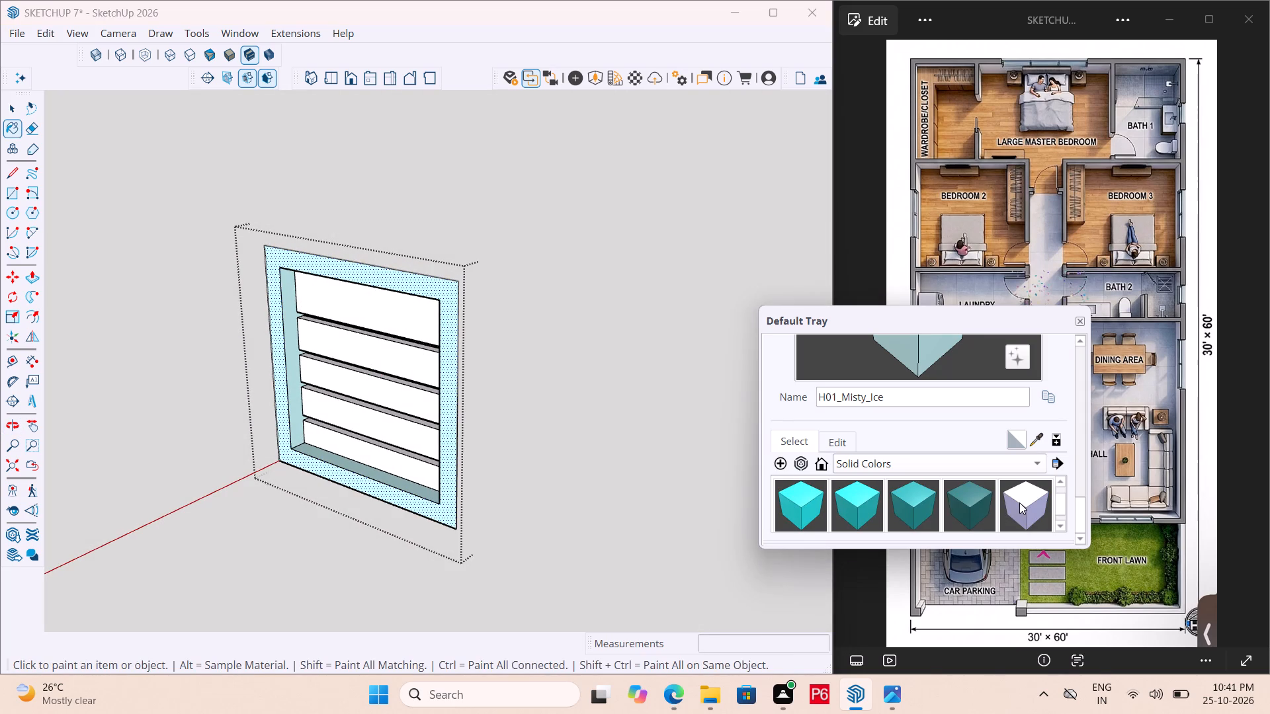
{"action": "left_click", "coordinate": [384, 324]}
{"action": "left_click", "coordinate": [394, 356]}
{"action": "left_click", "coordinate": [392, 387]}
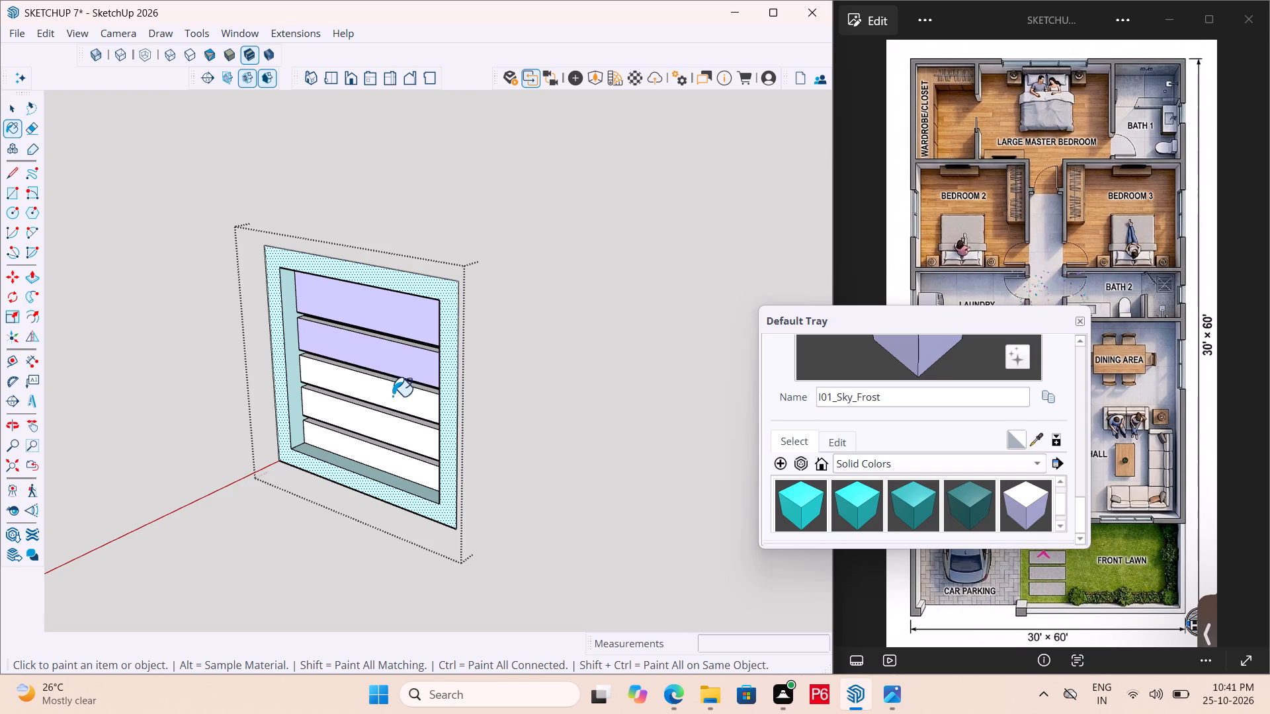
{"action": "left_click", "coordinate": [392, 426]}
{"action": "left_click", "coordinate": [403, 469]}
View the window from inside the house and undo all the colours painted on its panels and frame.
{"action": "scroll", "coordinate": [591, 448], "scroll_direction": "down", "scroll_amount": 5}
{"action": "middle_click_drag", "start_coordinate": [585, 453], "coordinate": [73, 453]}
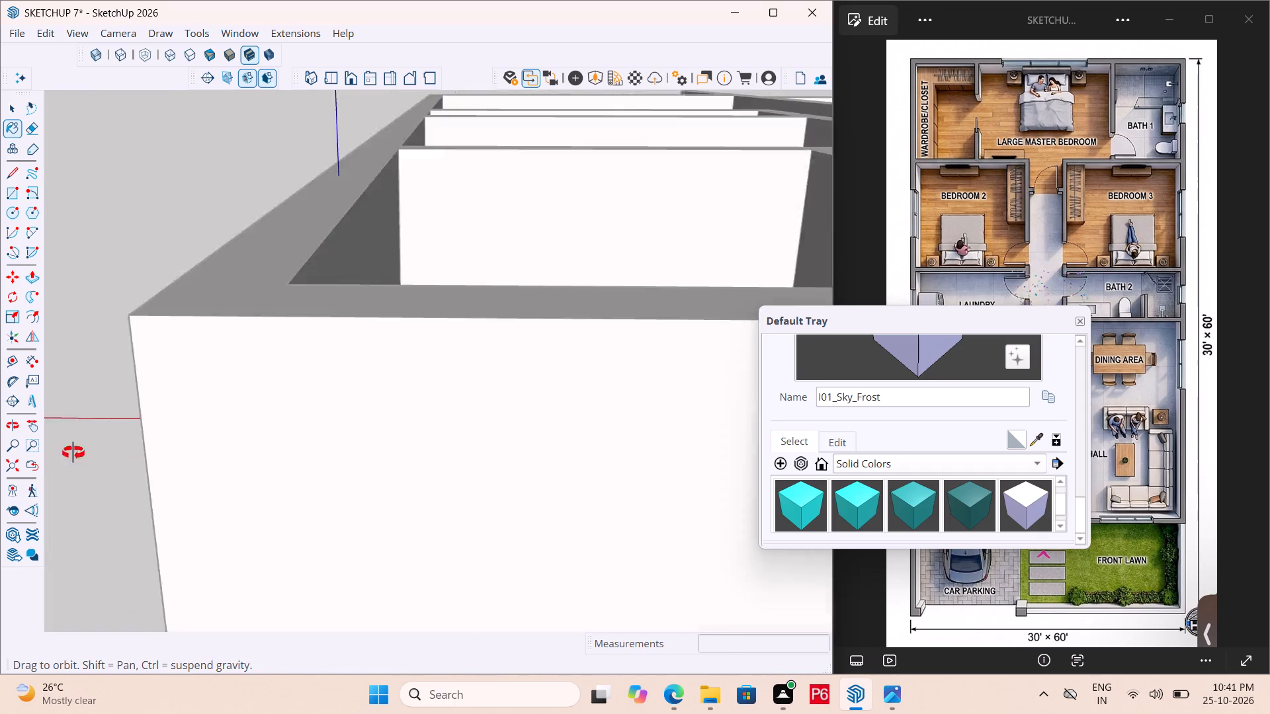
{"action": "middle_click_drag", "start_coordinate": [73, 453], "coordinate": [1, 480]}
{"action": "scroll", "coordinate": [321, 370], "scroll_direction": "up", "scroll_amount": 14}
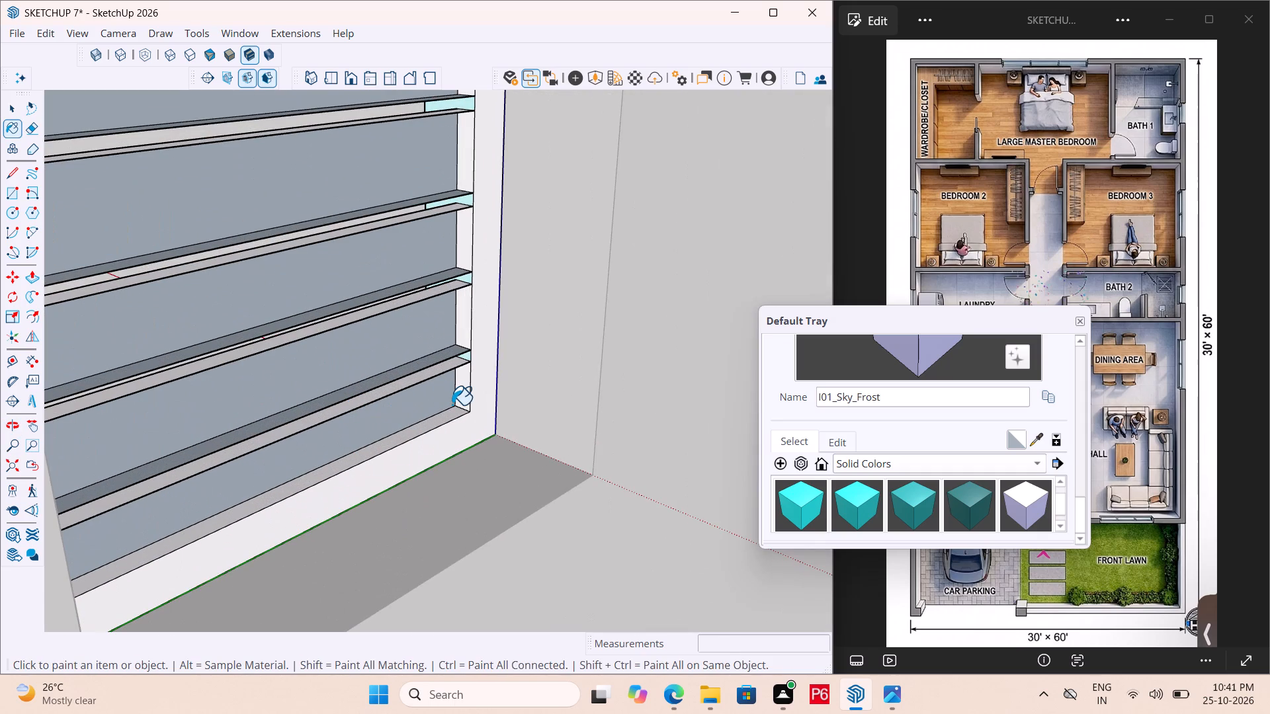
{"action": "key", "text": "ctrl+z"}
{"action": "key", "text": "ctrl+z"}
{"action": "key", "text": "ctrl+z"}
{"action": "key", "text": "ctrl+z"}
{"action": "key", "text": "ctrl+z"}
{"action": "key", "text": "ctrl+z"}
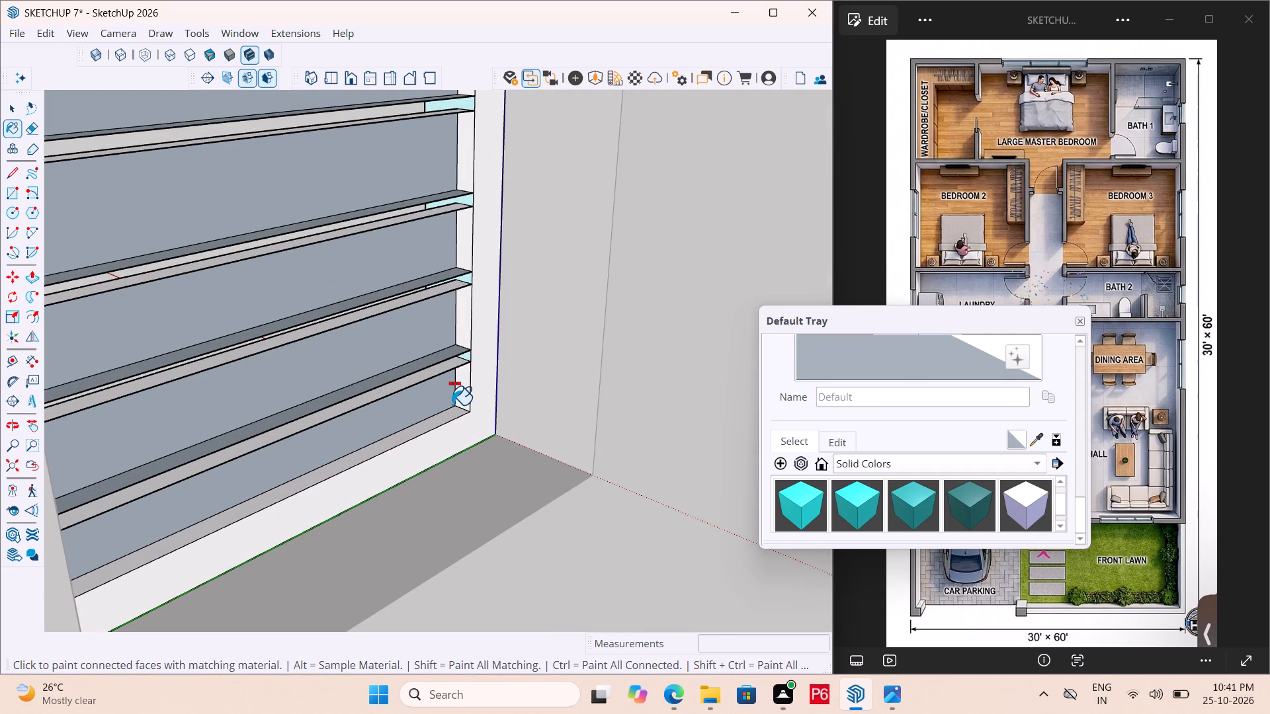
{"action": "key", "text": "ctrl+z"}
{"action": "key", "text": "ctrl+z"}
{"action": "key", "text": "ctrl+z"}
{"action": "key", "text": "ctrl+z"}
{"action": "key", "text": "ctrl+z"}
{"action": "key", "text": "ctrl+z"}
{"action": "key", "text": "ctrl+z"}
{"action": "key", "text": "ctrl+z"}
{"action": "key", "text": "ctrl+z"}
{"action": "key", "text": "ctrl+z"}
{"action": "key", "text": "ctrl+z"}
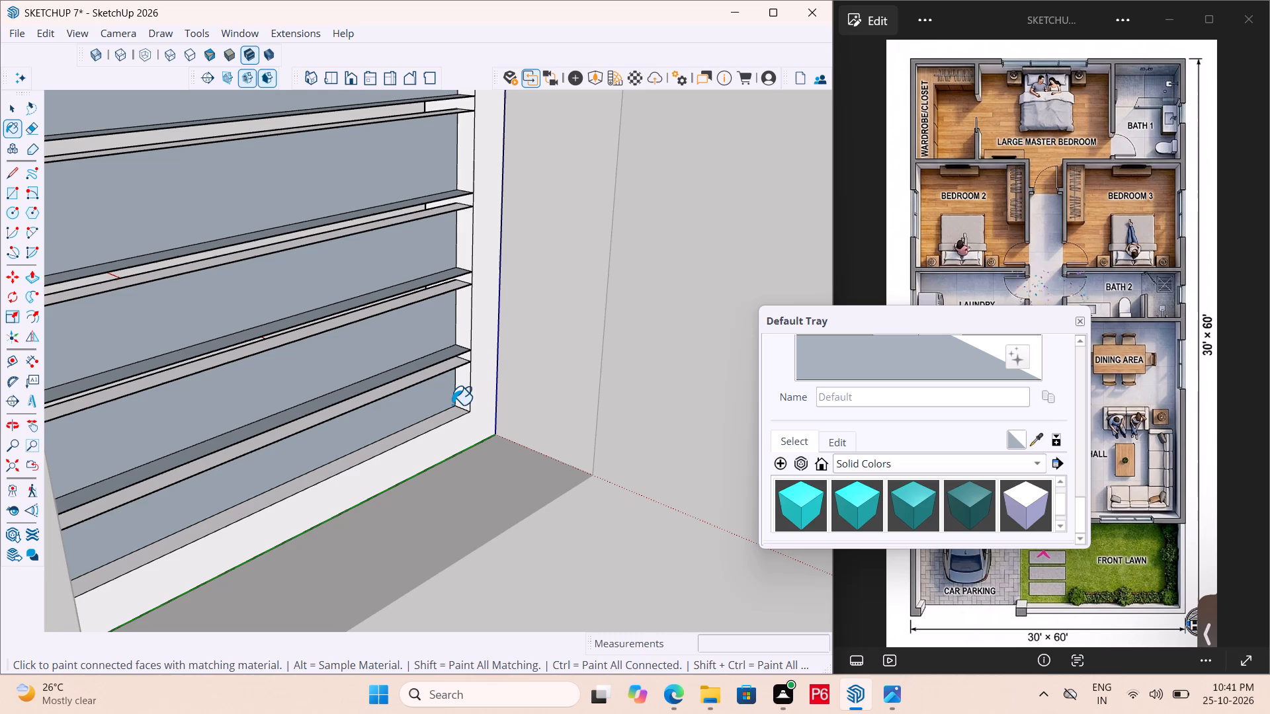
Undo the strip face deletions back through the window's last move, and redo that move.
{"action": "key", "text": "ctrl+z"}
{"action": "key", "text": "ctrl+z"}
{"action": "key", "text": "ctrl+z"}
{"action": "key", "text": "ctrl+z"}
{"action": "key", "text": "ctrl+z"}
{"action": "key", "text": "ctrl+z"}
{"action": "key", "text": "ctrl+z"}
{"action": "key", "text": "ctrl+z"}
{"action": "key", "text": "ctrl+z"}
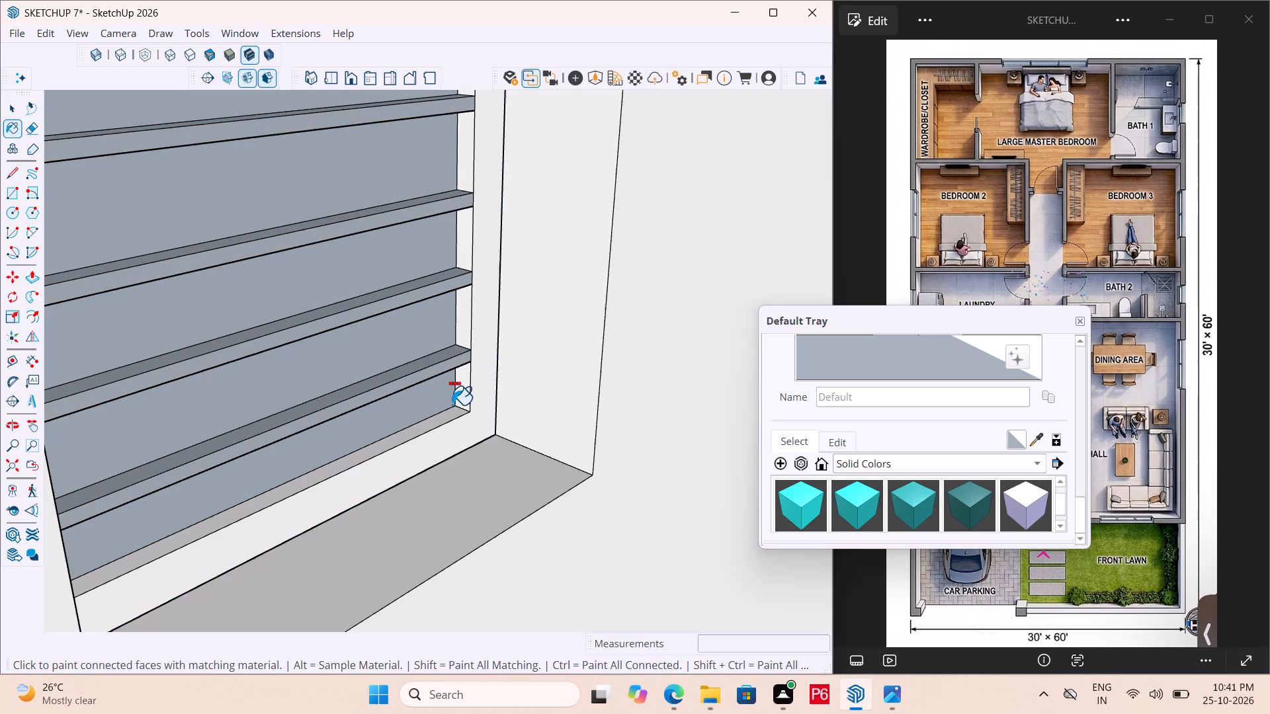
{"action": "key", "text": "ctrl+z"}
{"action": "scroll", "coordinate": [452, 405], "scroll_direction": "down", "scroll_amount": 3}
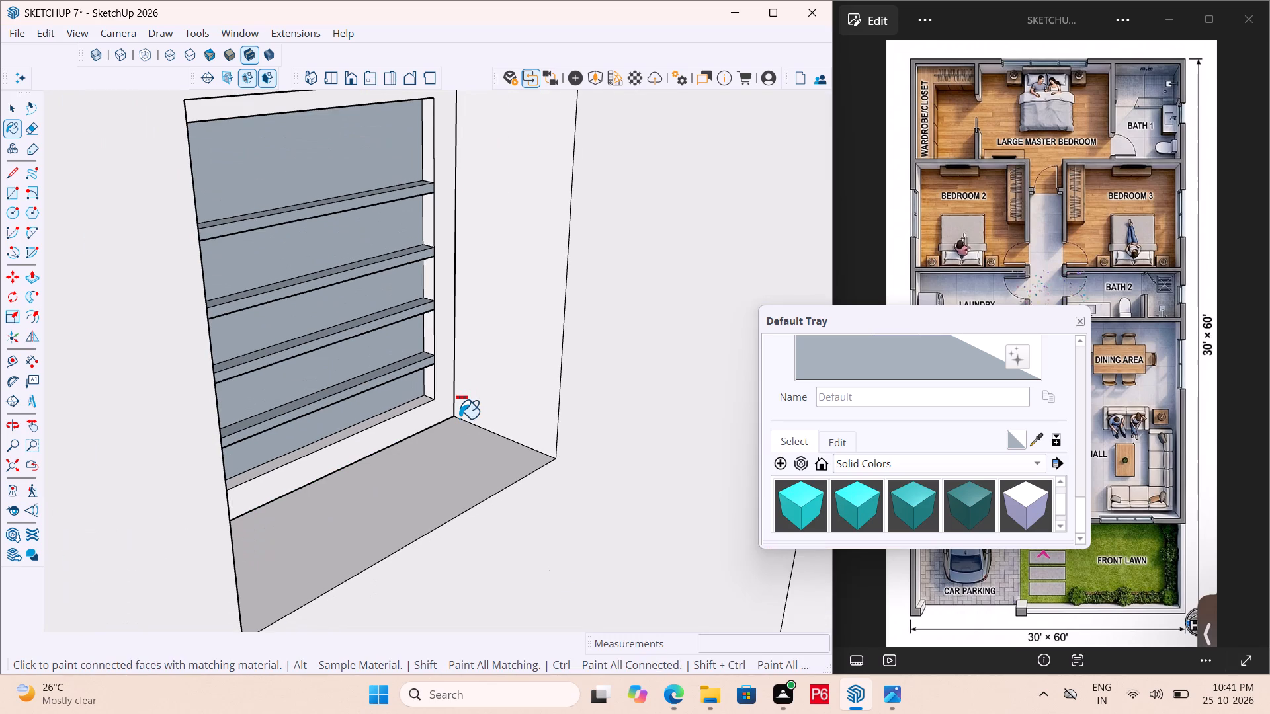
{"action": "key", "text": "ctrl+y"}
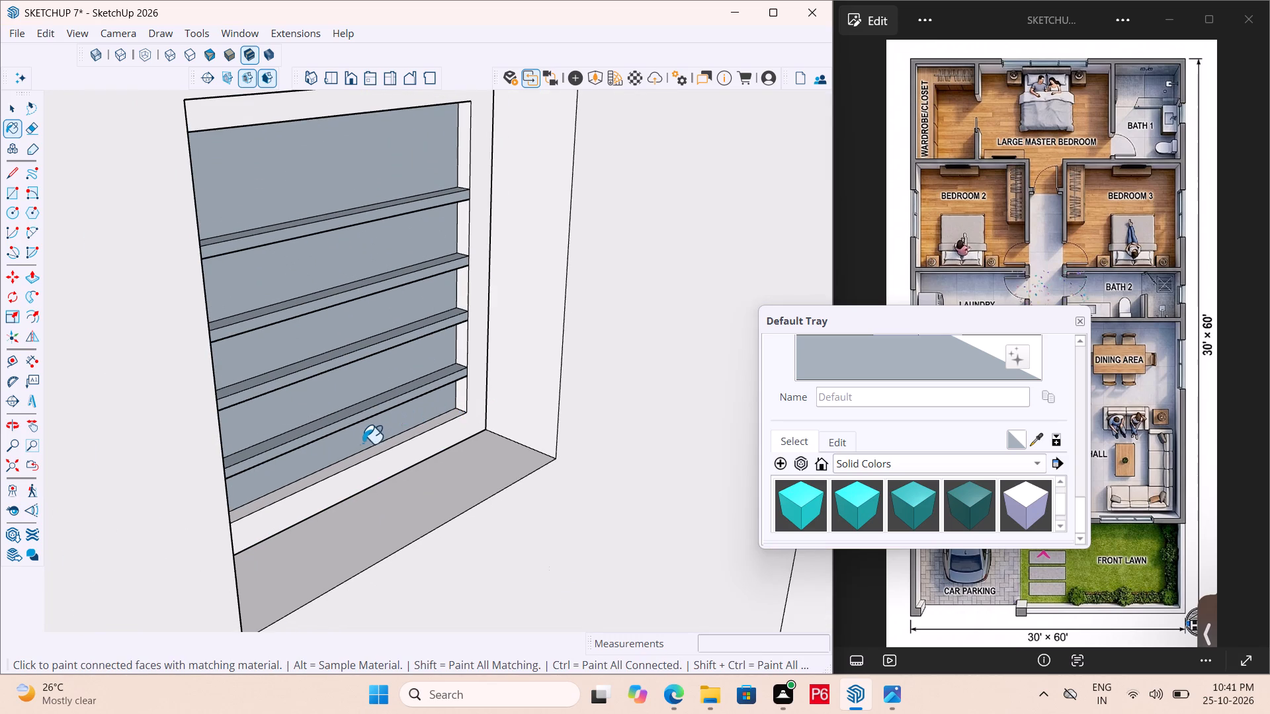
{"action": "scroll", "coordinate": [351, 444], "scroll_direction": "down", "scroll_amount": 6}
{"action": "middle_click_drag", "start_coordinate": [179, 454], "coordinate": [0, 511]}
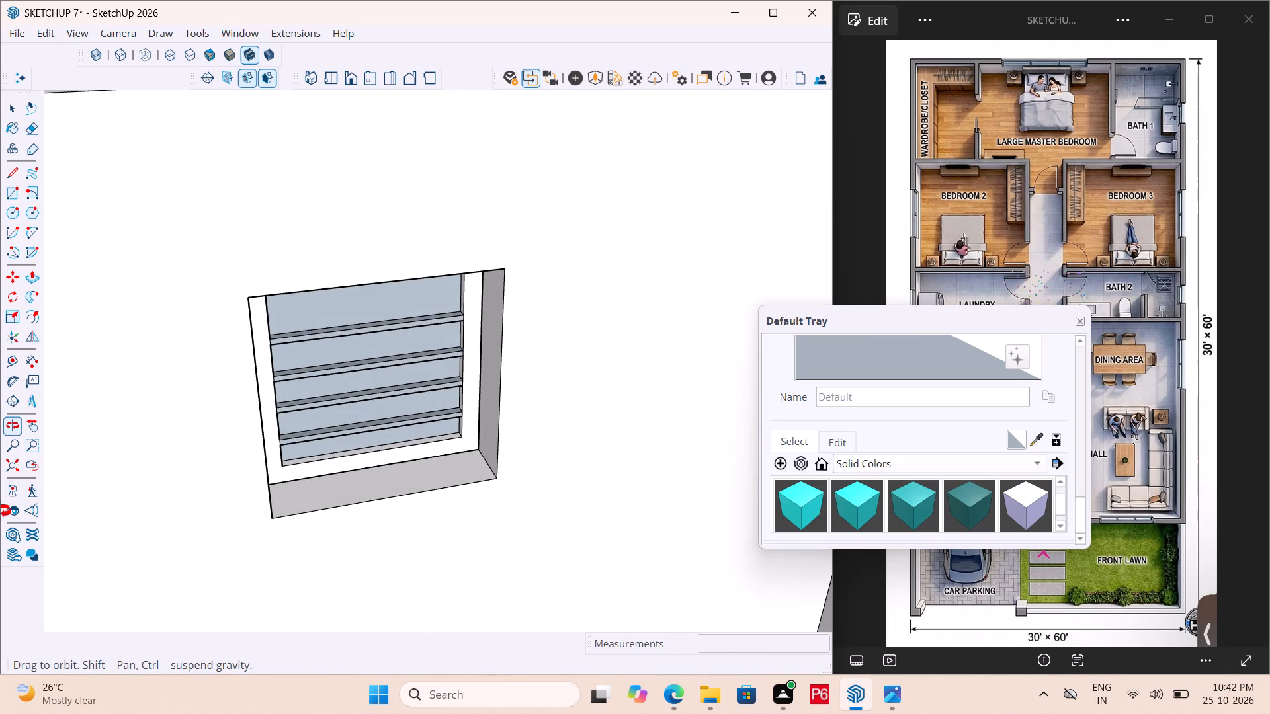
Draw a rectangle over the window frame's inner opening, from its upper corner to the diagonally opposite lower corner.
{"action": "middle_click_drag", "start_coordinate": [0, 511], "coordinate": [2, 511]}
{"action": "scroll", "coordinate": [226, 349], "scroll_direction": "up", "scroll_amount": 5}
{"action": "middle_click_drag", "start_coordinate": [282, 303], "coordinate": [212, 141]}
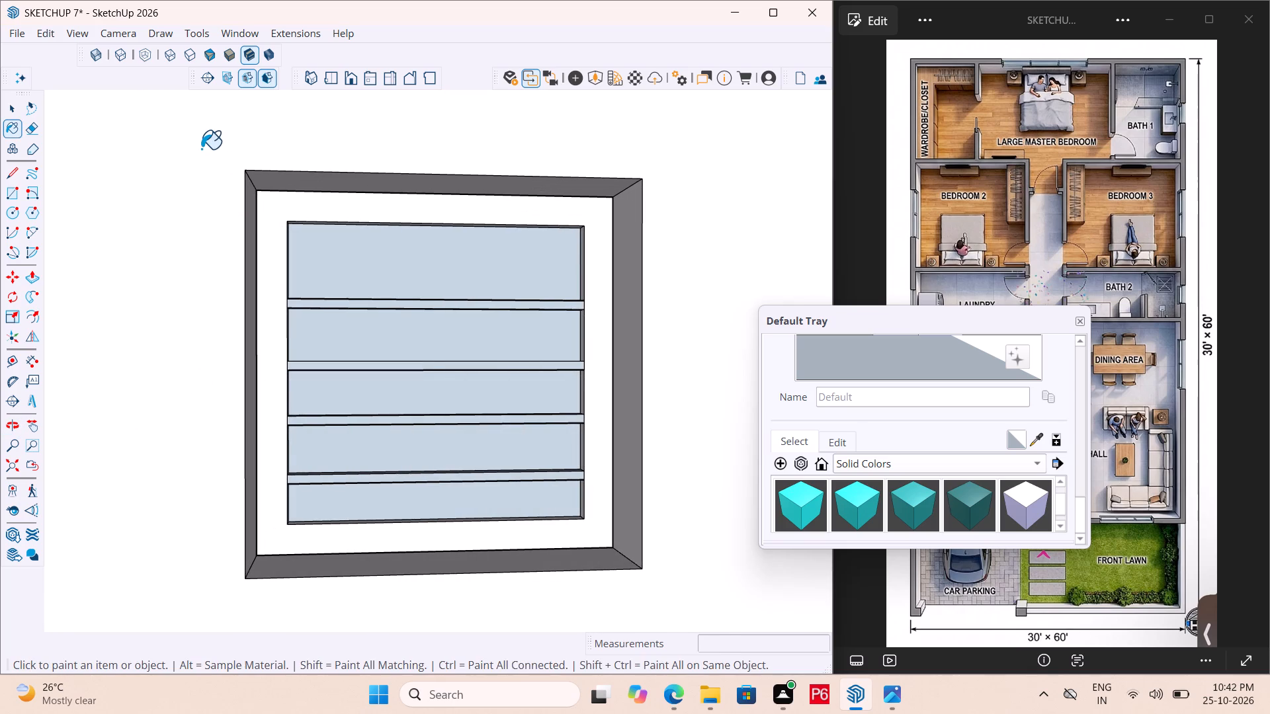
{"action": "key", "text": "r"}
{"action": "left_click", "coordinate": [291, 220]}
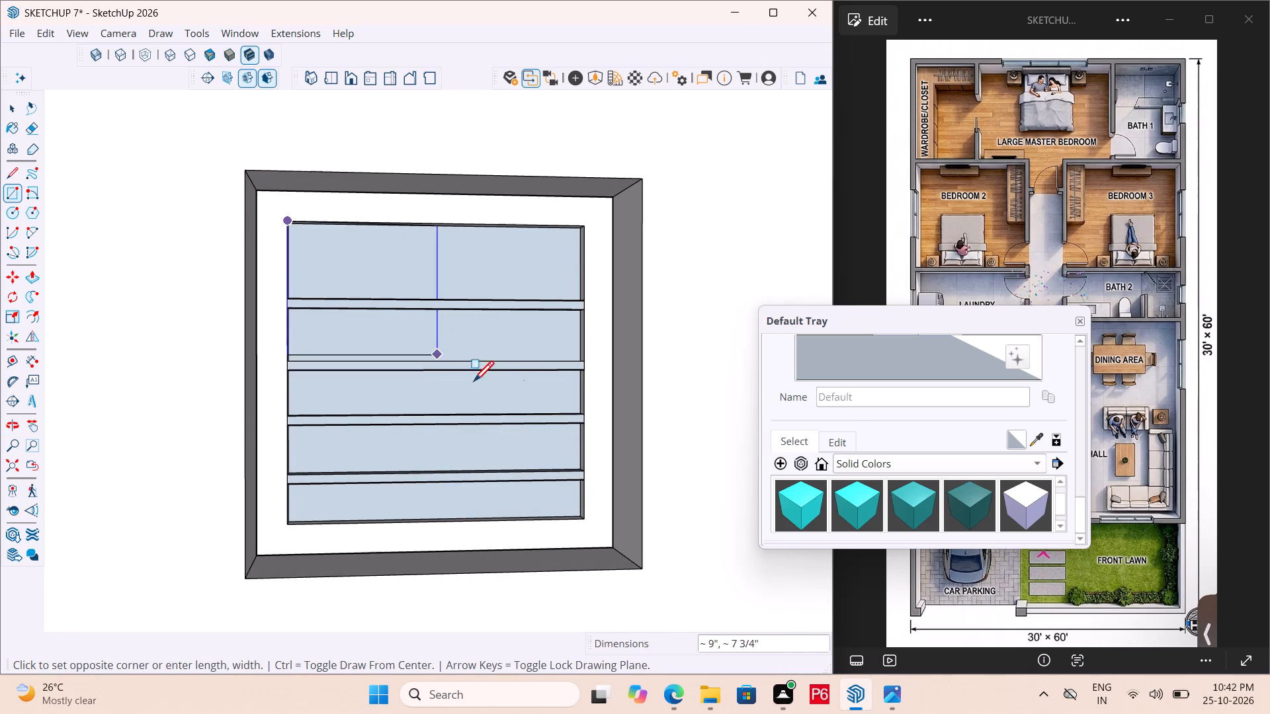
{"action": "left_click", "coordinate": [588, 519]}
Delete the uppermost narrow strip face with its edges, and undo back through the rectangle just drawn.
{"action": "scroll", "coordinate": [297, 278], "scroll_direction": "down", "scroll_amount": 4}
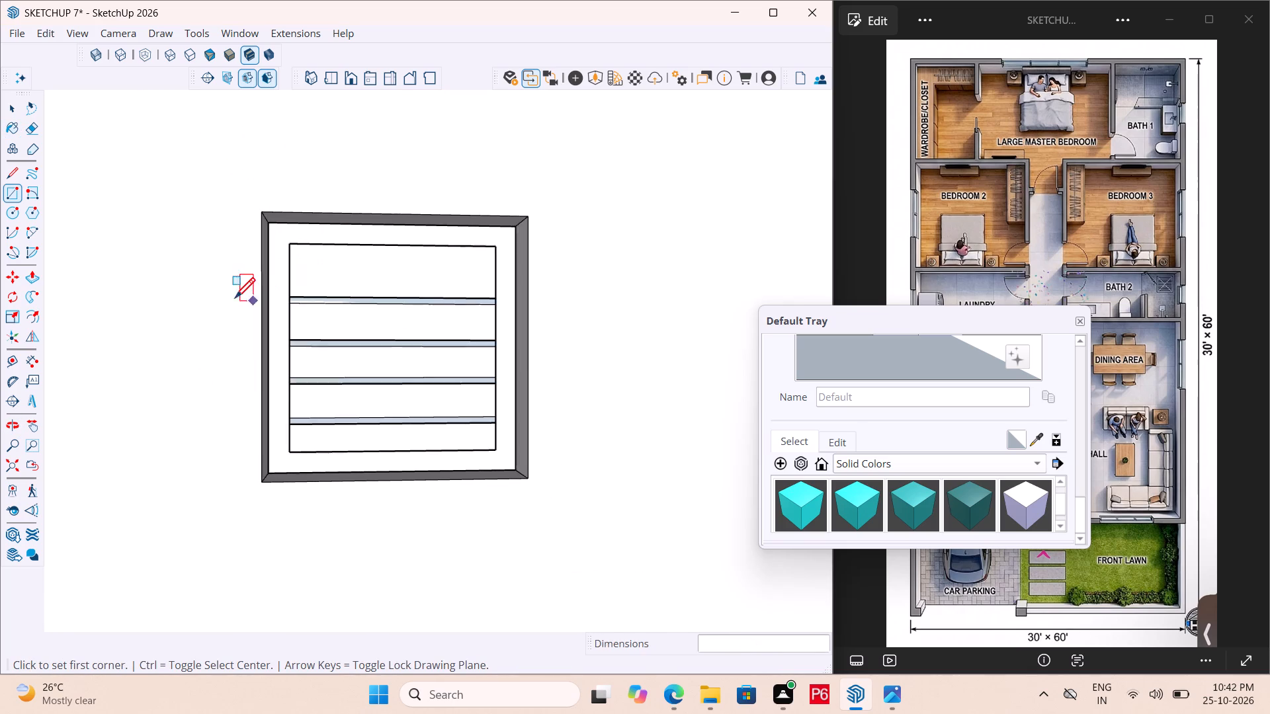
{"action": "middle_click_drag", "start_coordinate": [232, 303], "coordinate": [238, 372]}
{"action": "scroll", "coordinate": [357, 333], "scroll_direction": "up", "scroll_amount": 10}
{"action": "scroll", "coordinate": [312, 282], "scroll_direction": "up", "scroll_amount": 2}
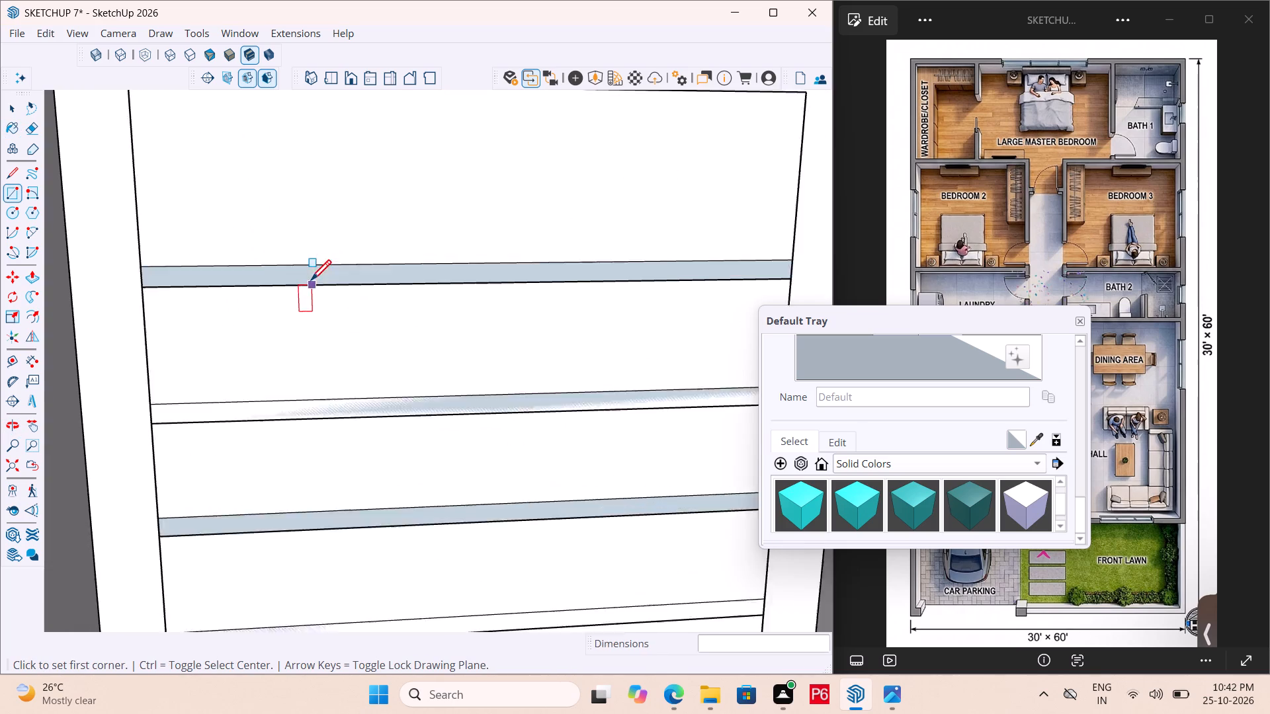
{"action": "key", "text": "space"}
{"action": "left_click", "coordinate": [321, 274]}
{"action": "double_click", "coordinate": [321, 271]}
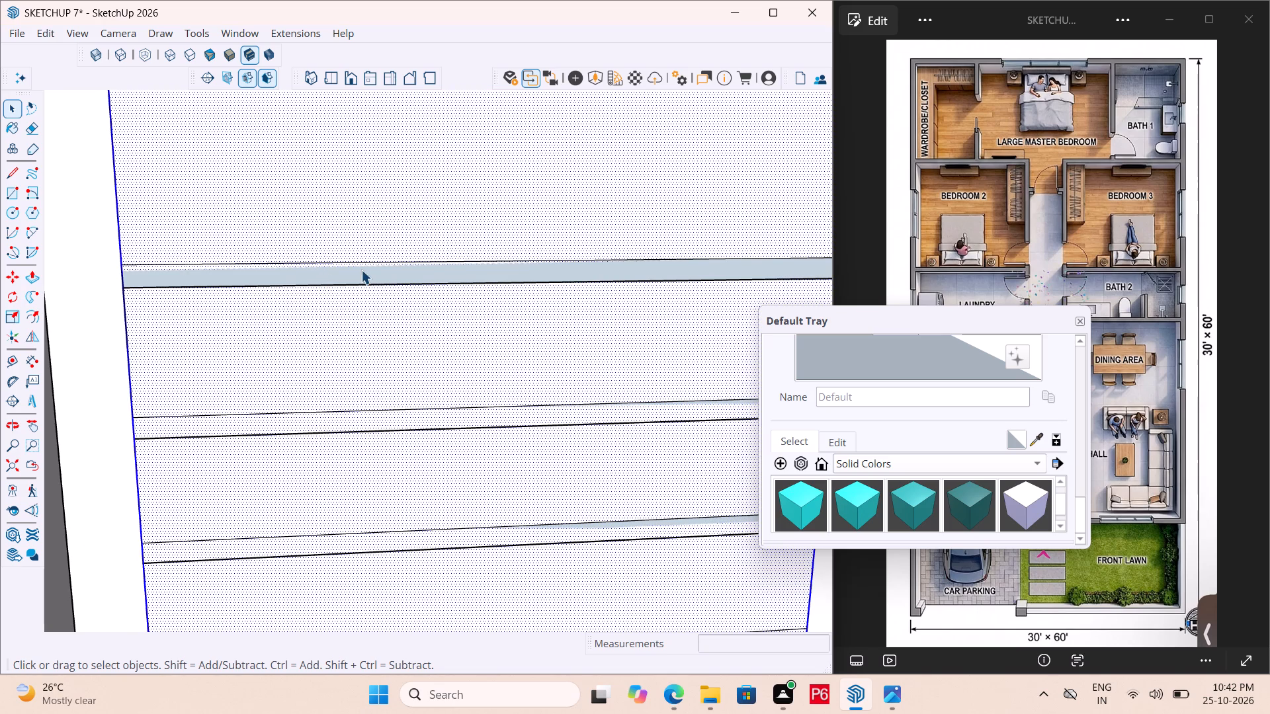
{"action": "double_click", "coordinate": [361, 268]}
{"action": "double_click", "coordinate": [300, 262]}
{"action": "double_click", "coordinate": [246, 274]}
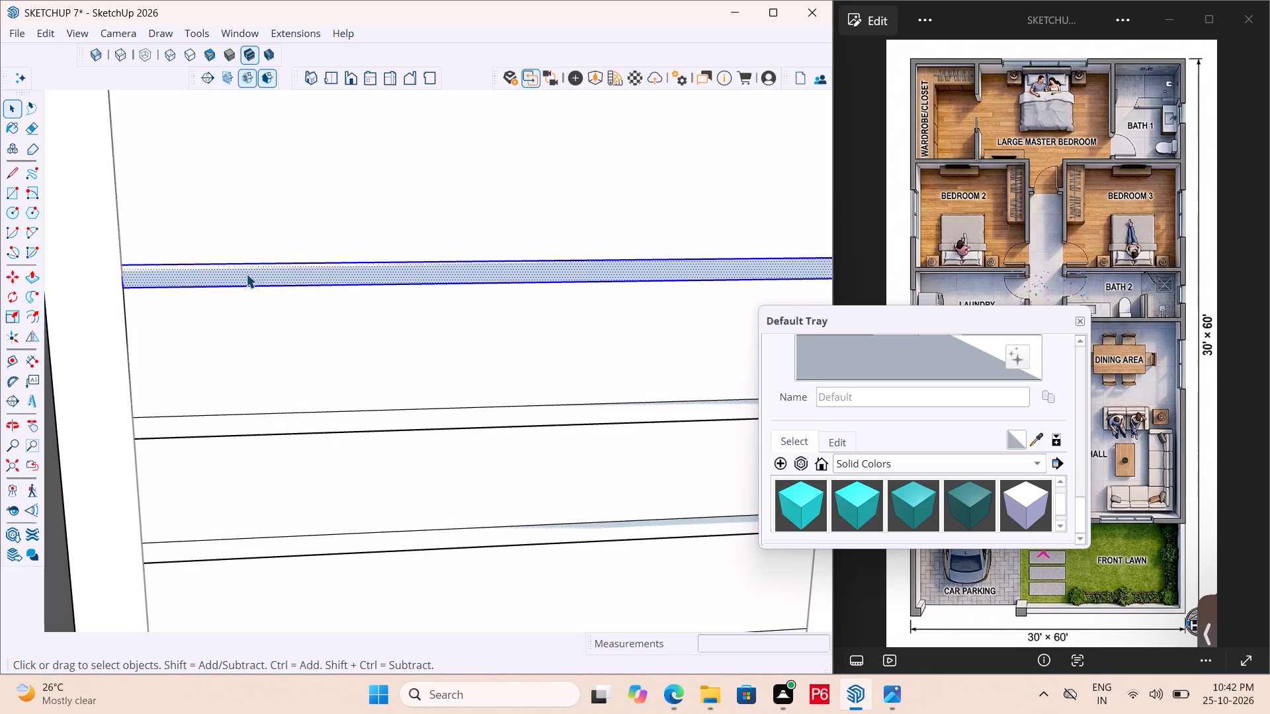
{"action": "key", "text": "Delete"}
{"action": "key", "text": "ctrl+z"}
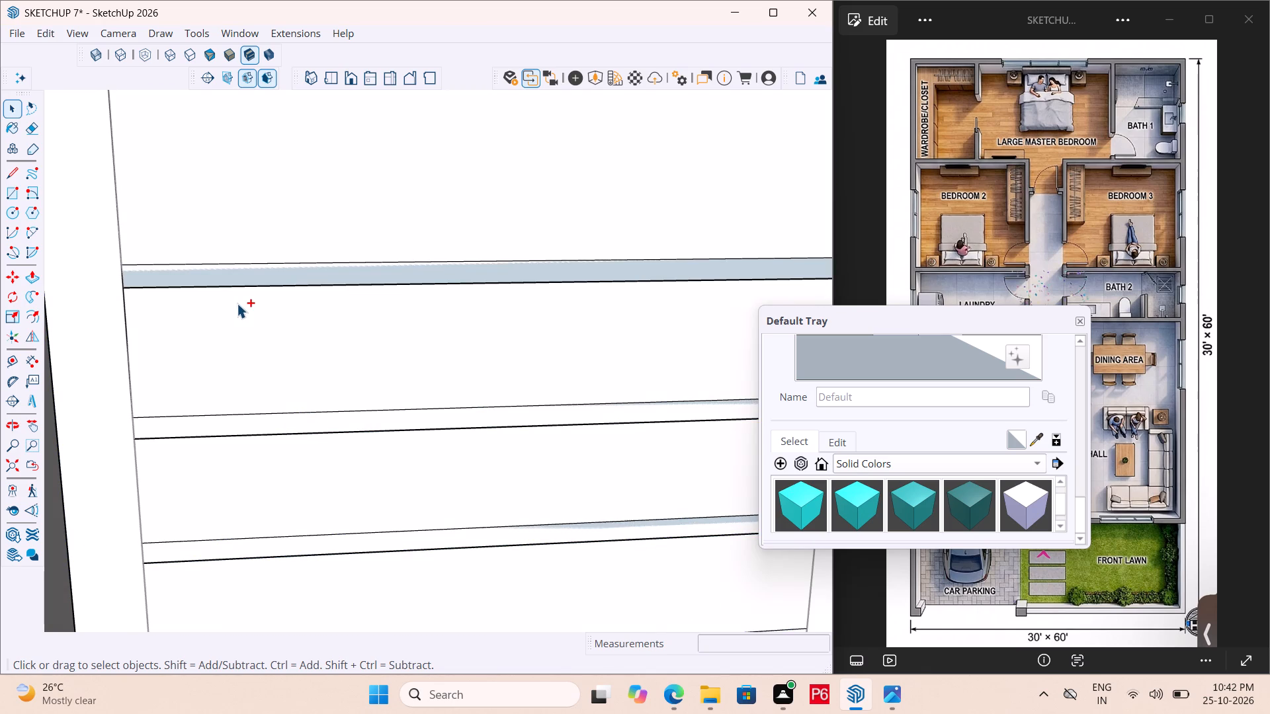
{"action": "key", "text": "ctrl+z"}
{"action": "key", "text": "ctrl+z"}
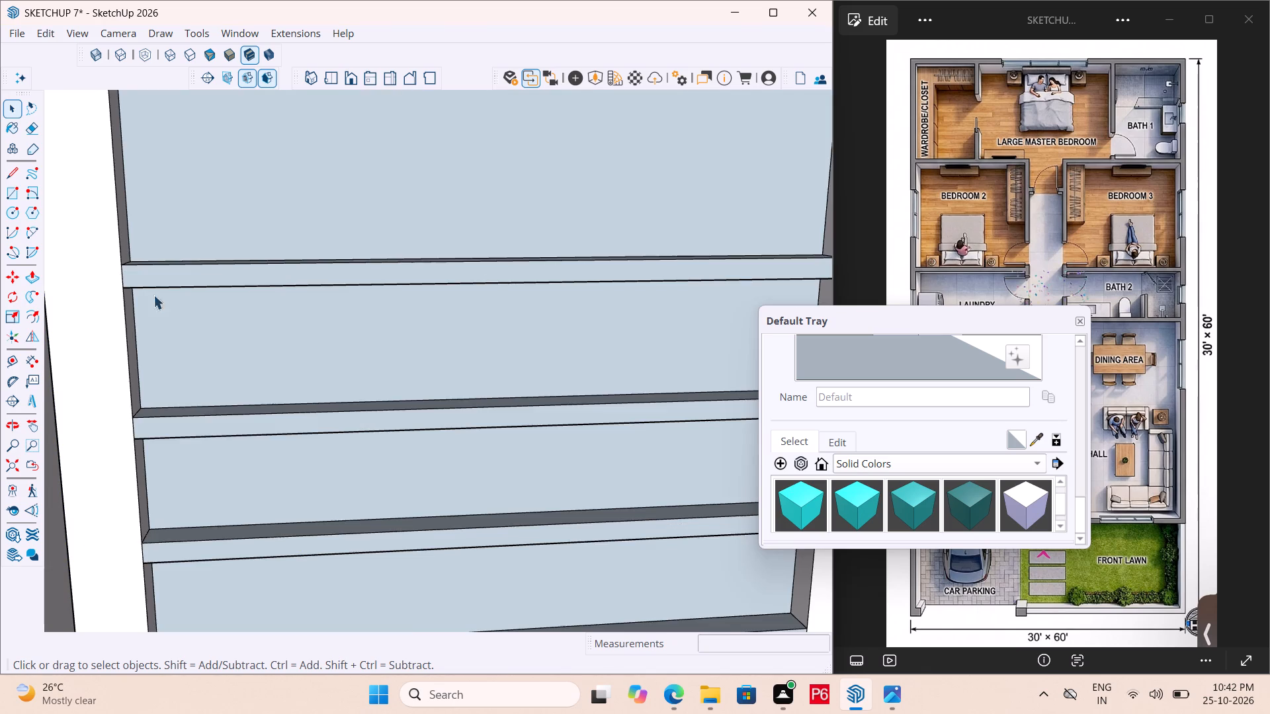
Draw a rectangle about 1' 8" high from corner to corner across the frame's inner opening.
{"action": "scroll", "coordinate": [139, 303], "scroll_direction": "down", "scroll_amount": 3}
{"action": "left_click", "coordinate": [235, 253]}
{"action": "double_click", "coordinate": [235, 253]}
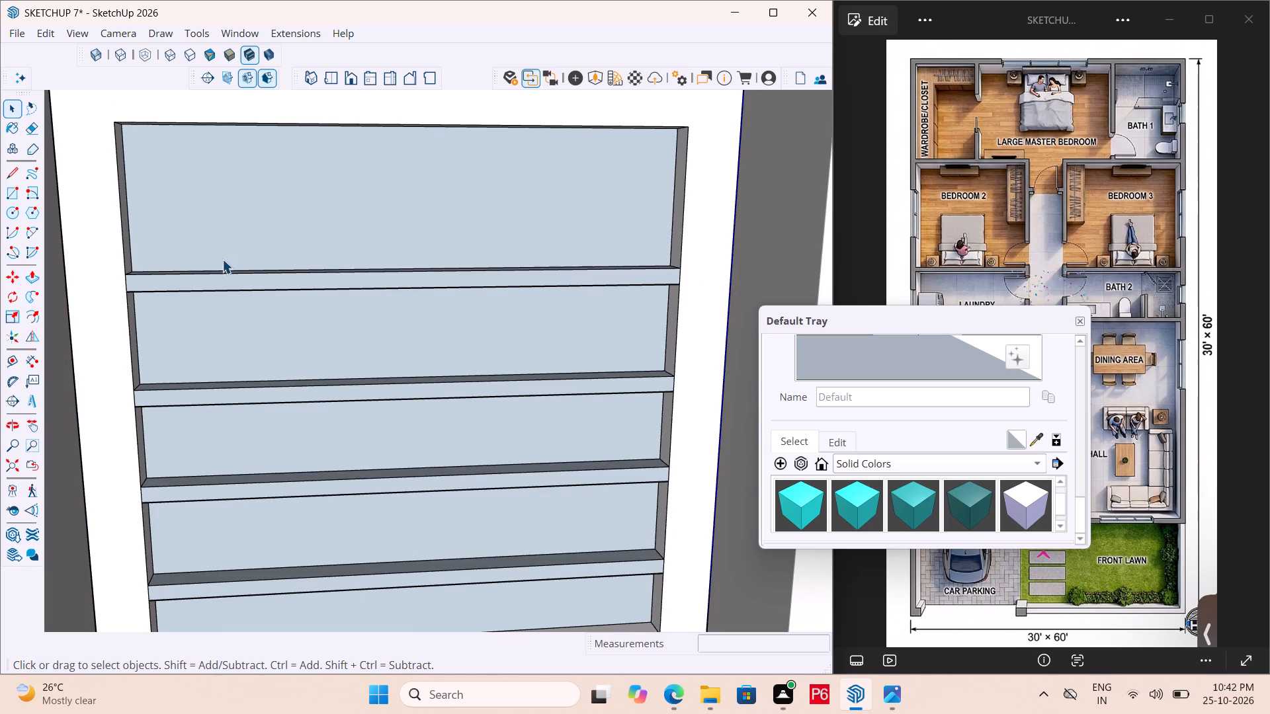
{"action": "middle_click_drag", "start_coordinate": [209, 262], "coordinate": [90, 266]}
{"action": "key", "text": "r"}
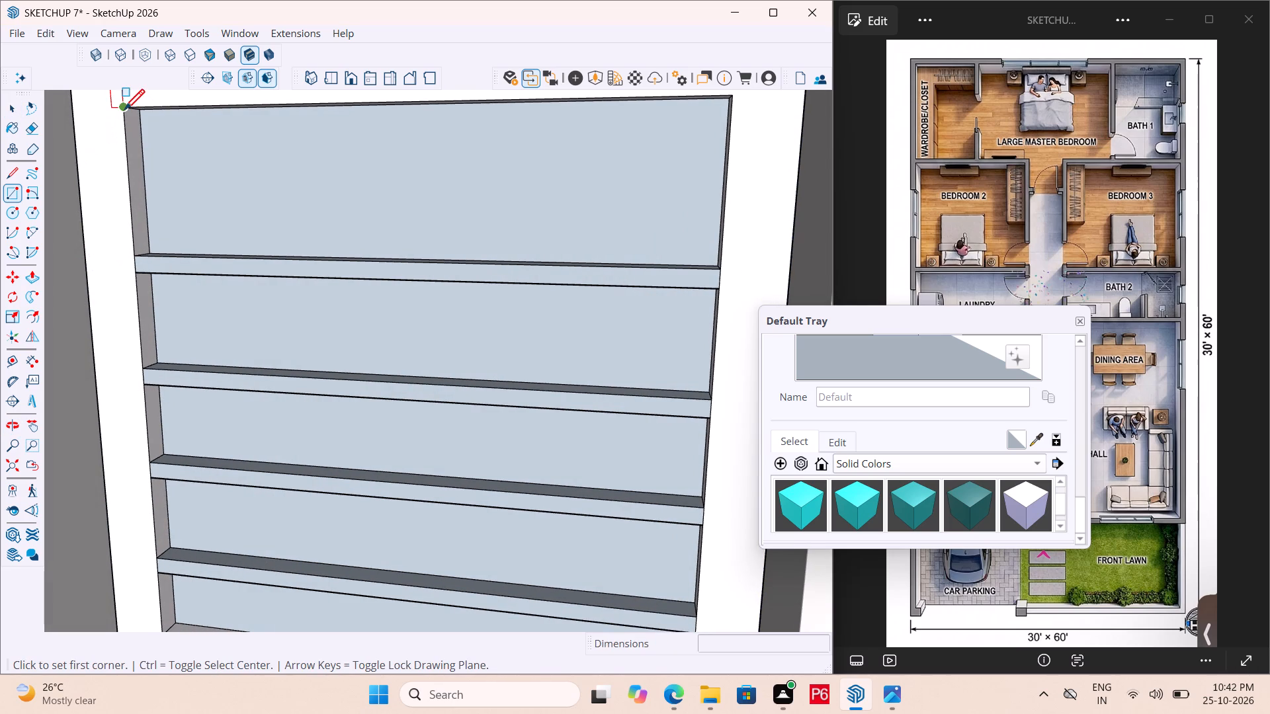
{"action": "left_click", "coordinate": [124, 112]}
{"action": "scroll", "coordinate": [259, 298], "scroll_direction": "down", "scroll_amount": 6}
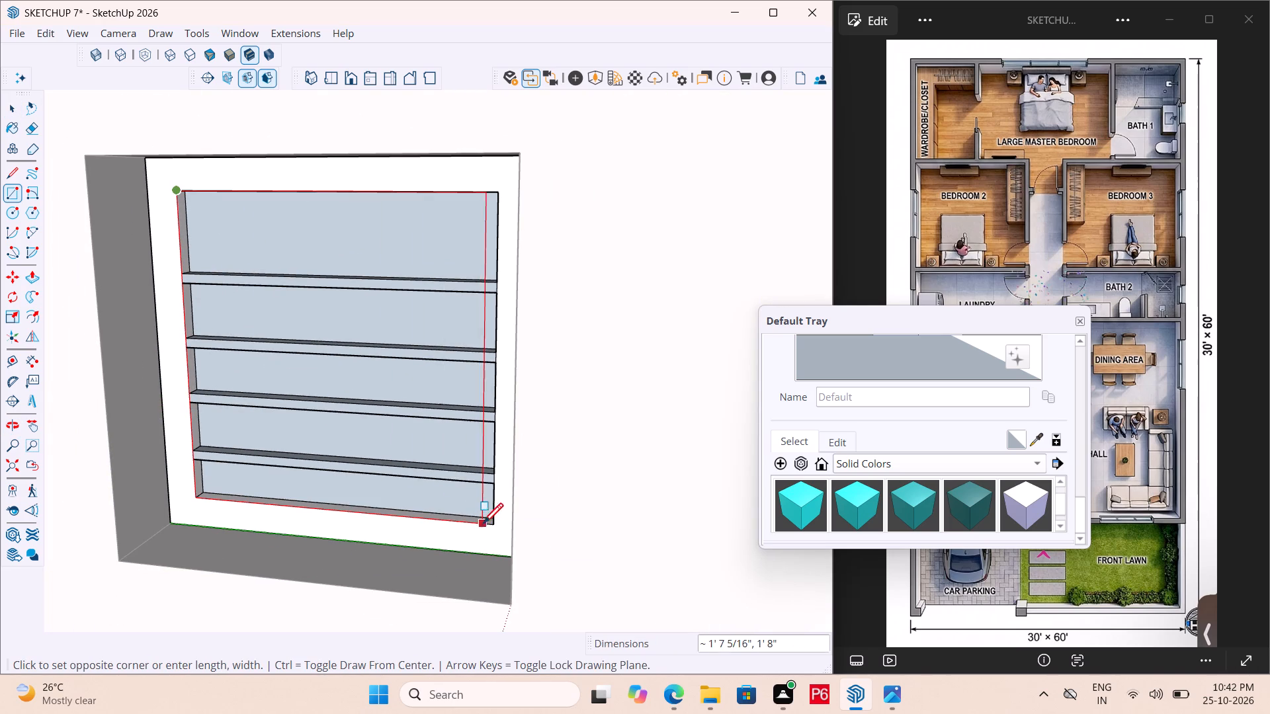
{"action": "left_click", "coordinate": [497, 528]}
Delete the four narrow horizontal strip faces between the window's wide panels.
{"action": "key", "text": "space"}
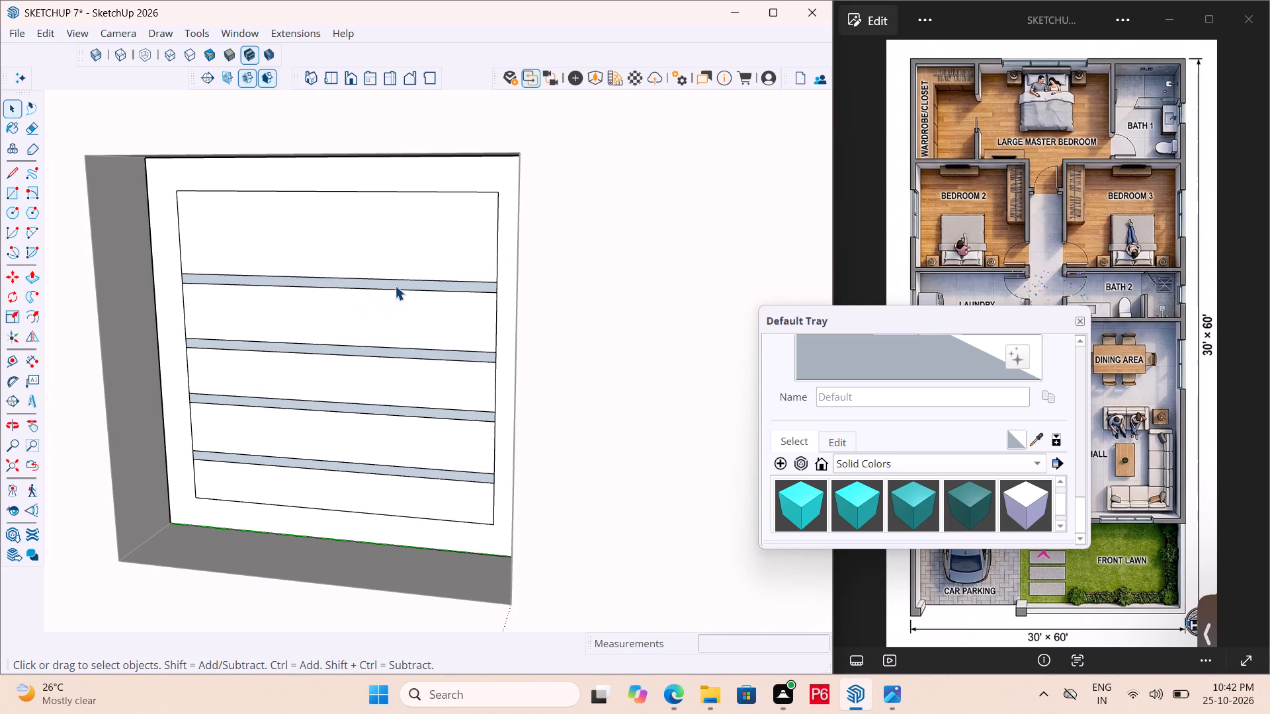
{"action": "left_click", "coordinate": [396, 285]}
{"action": "key", "text": "Delete"}
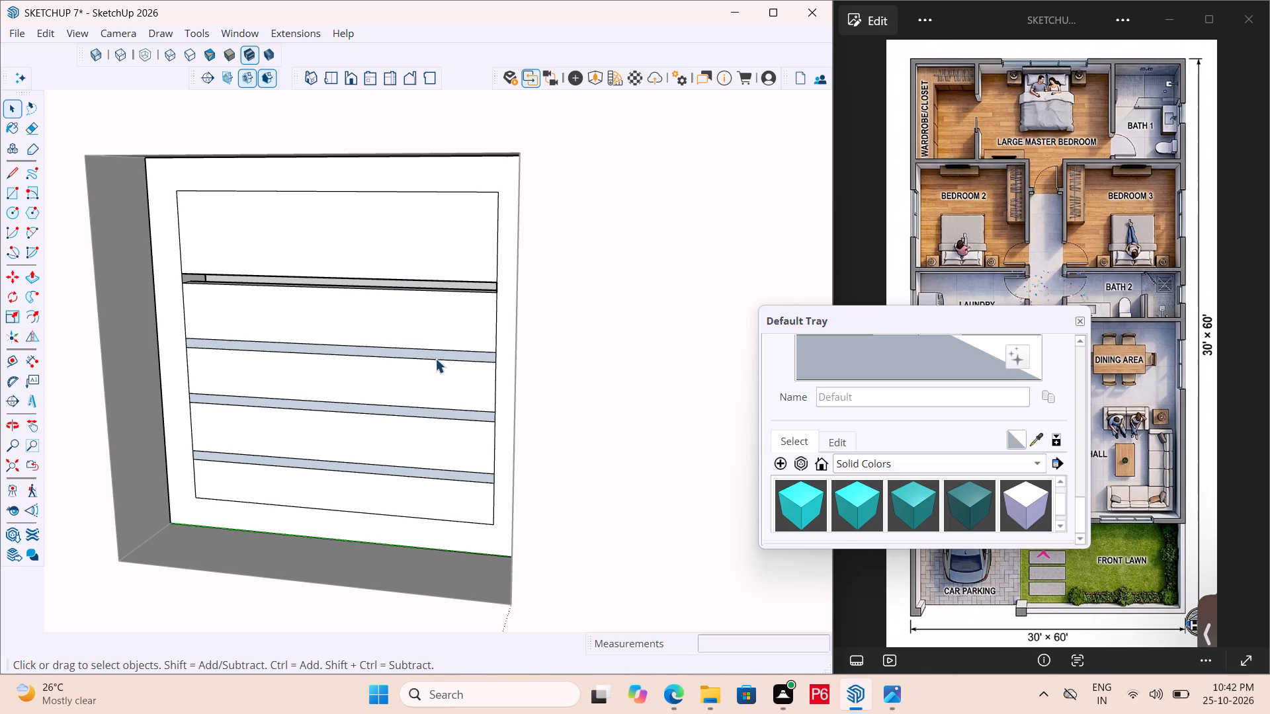
{"action": "left_click", "coordinate": [439, 357]}
{"action": "key", "text": "Delete"}
{"action": "left_click", "coordinate": [447, 413]}
{"action": "key", "text": "Delete"}
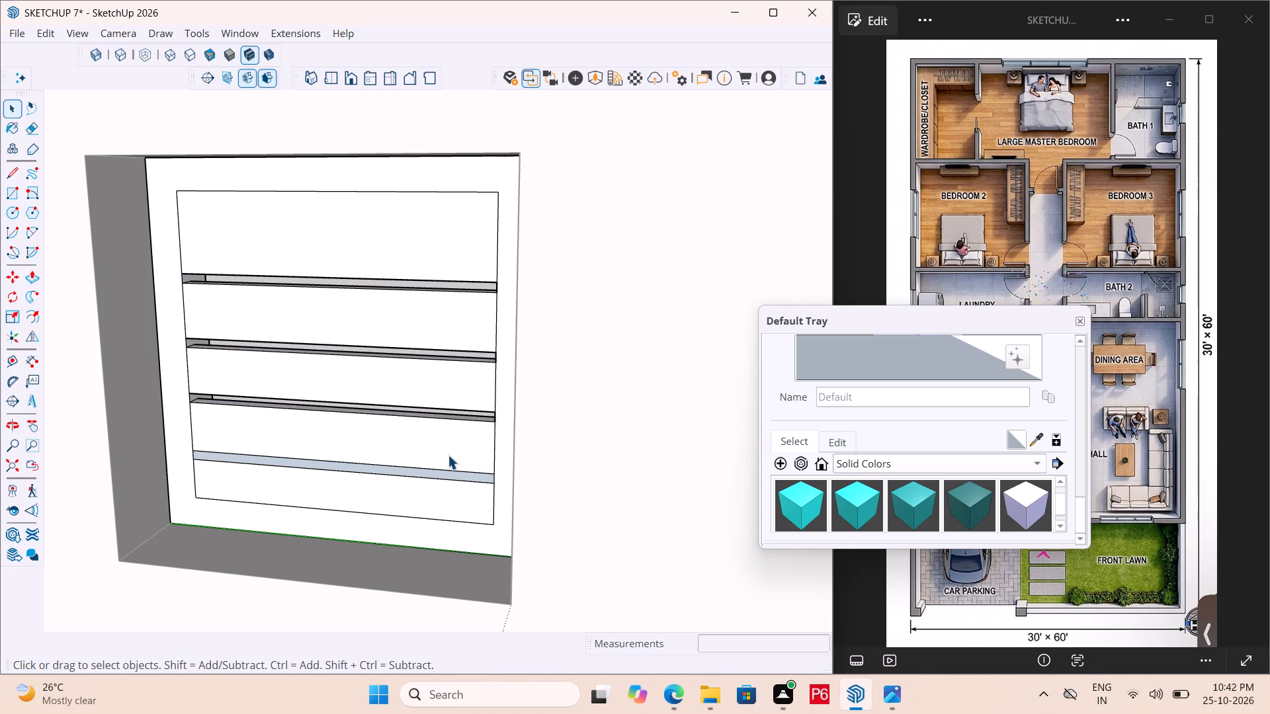
{"action": "left_click", "coordinate": [454, 477]}
{"action": "key", "text": "Delete"}
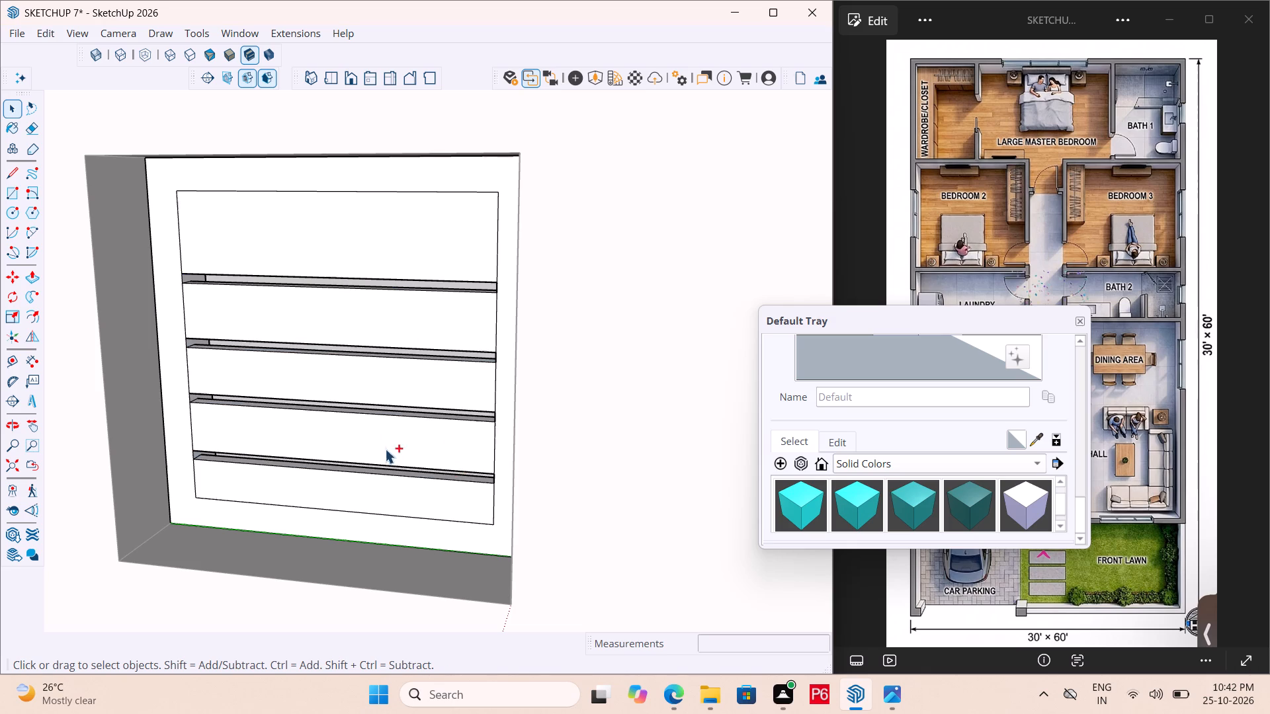
Save the model.
{"action": "key", "text": "ctrl+s"}
{"action": "key", "text": "ctrl+s"}
{"action": "key", "text": "ctrl+s"}
{"action": "key", "text": "ctrl+s"}
{"action": "key", "text": "ctrl+s"}
{"action": "key", "text": "ctrl+s"}
Paint the window frame's face on the recessed side with the solid colour M08_Obsidian_Black.
{"action": "scroll", "coordinate": [438, 427], "scroll_direction": "down", "scroll_amount": 1, "text": "ctrl"}
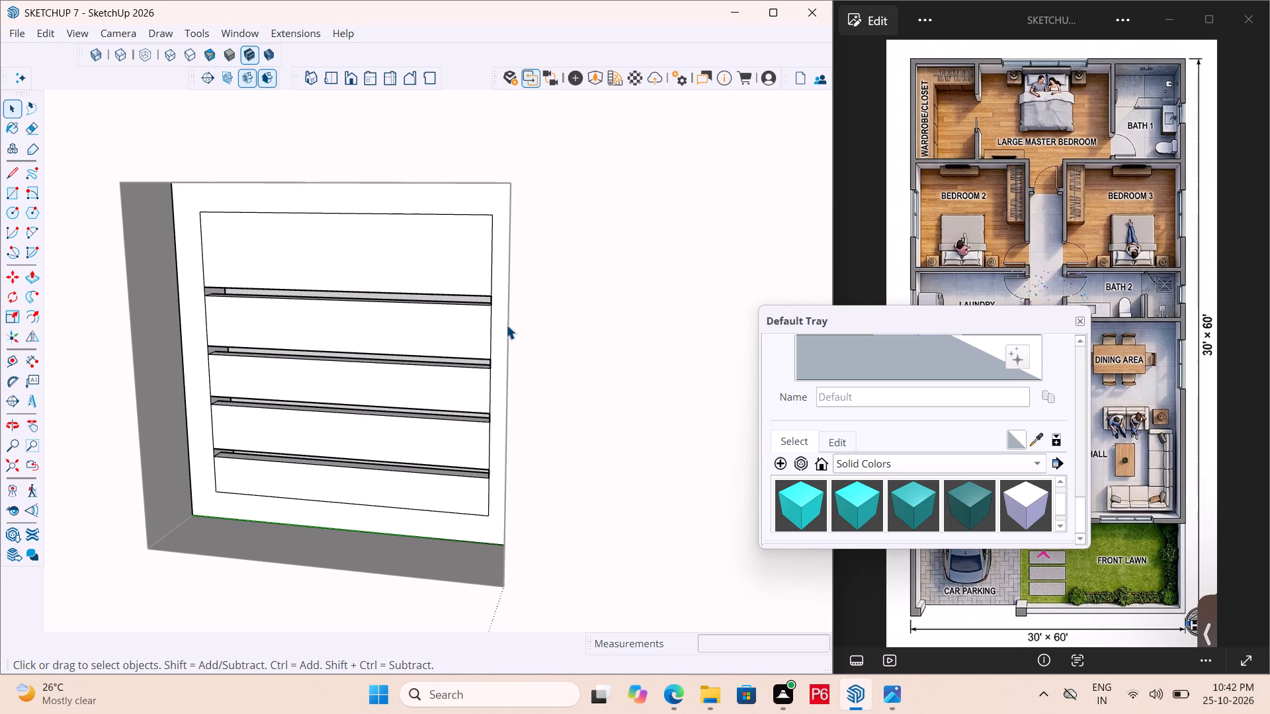
{"action": "middle_click_drag", "start_coordinate": [349, 340], "coordinate": [421, 356]}
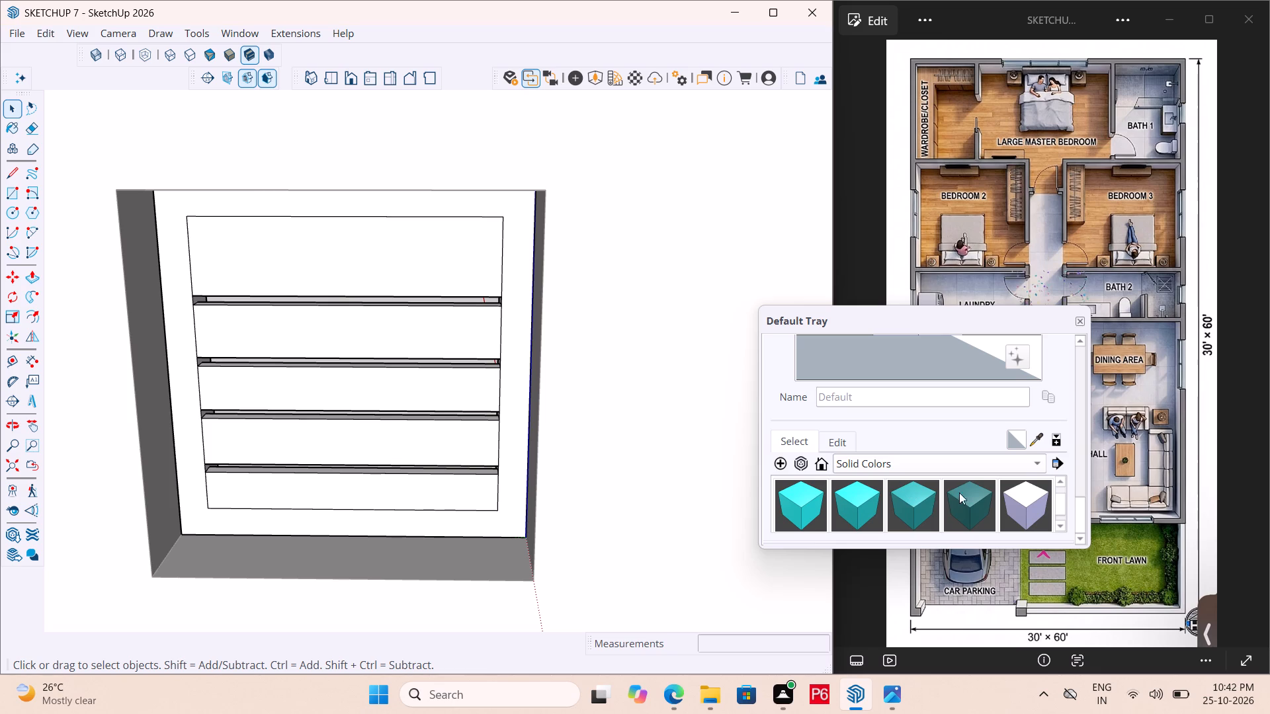
{"action": "left_click", "coordinate": [1011, 465]}
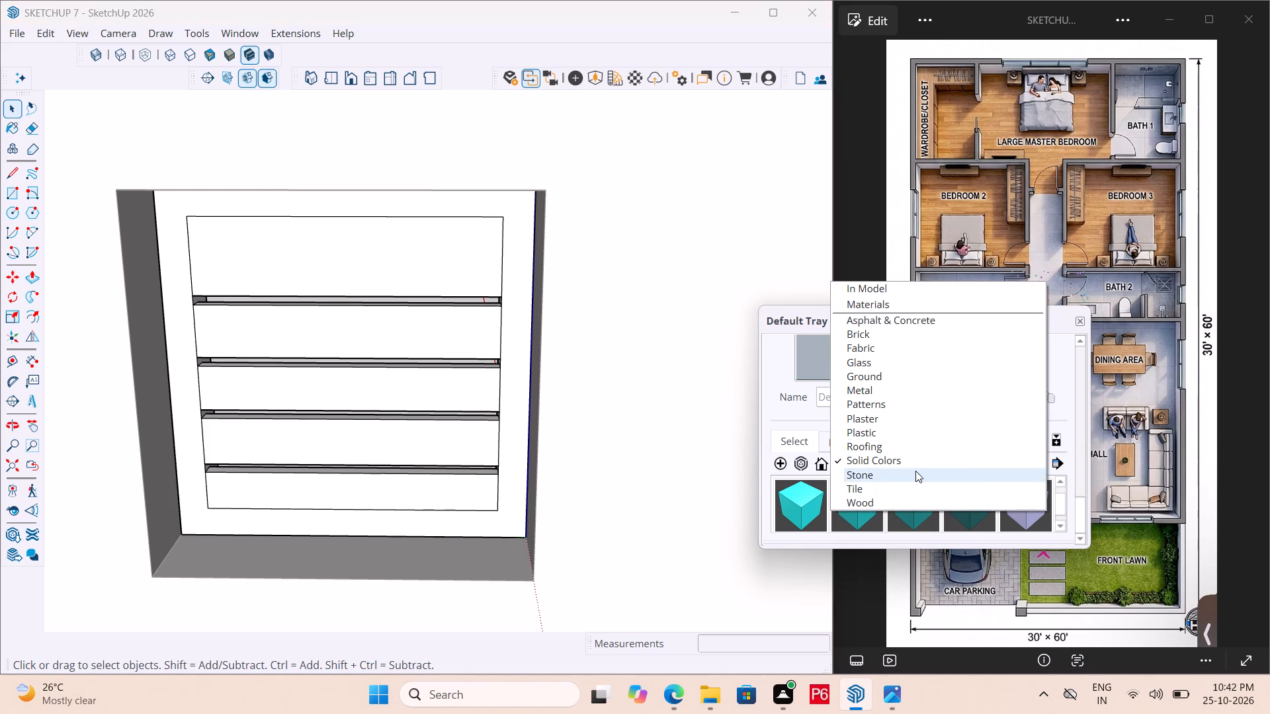
{"action": "left_click", "coordinate": [814, 524]}
{"action": "scroll", "coordinate": [937, 493], "scroll_direction": "down", "scroll_amount": 14}
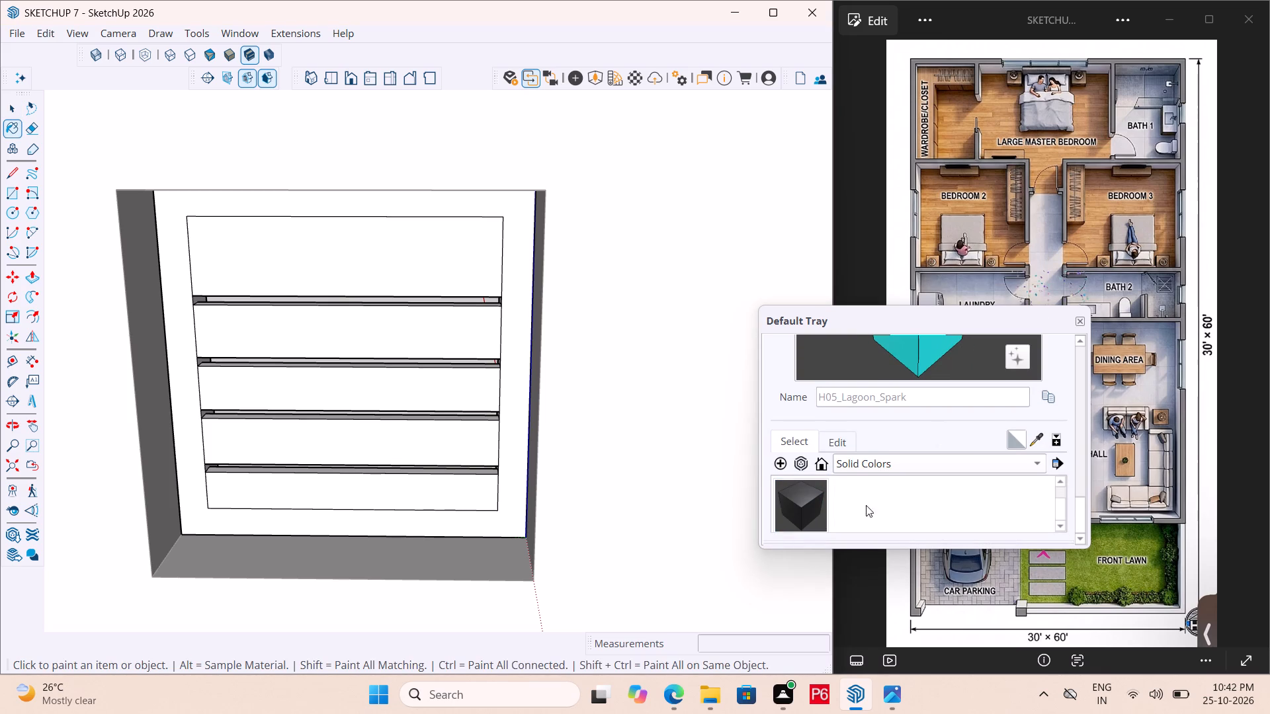
{"action": "scroll", "coordinate": [894, 516], "scroll_direction": "up", "scroll_amount": 2}
{"action": "scroll", "coordinate": [982, 502], "scroll_direction": "down", "scroll_amount": 1}
{"action": "left_click", "coordinate": [1023, 497]}
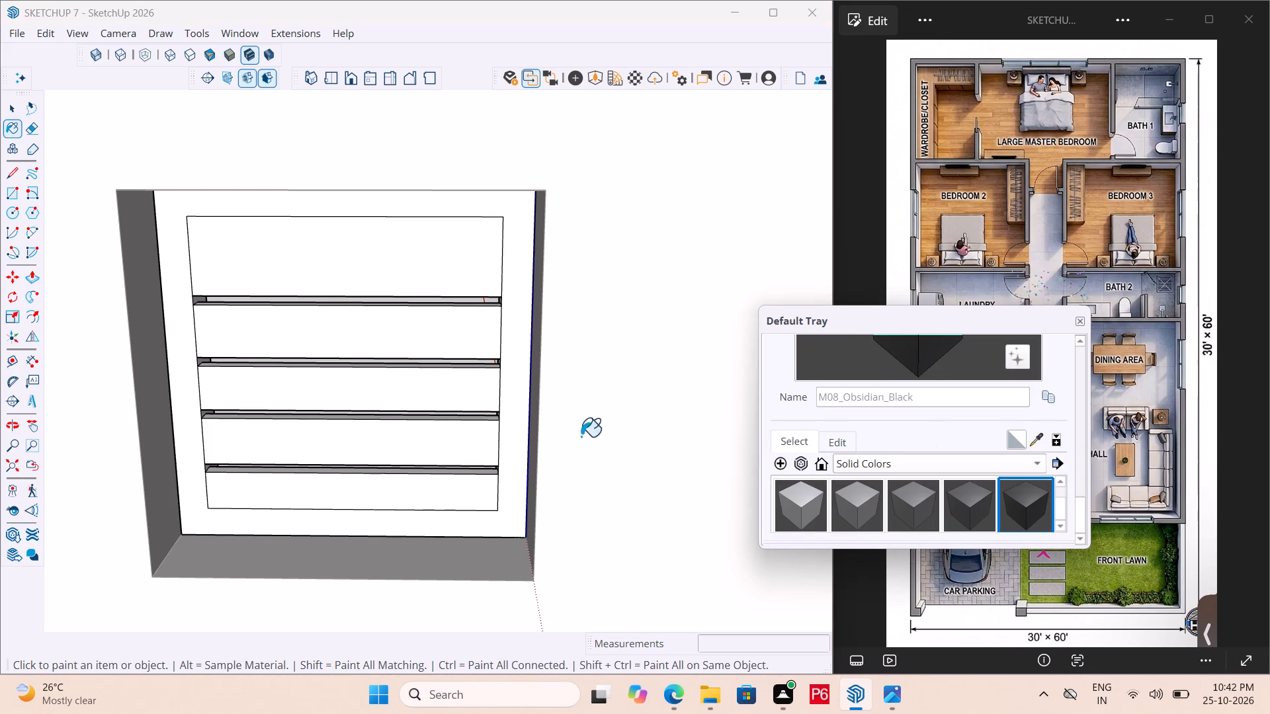
{"action": "left_click", "coordinate": [519, 266]}
Paint the frame's face on the opposite side of the window with M08_Obsidian_Black.
{"action": "scroll", "coordinate": [148, 342], "scroll_direction": "down", "scroll_amount": 5}
{"action": "middle_click_drag", "start_coordinate": [46, 356], "coordinate": [185, 419]}
{"action": "scroll", "coordinate": [58, 369], "scroll_direction": "down", "scroll_amount": 1}
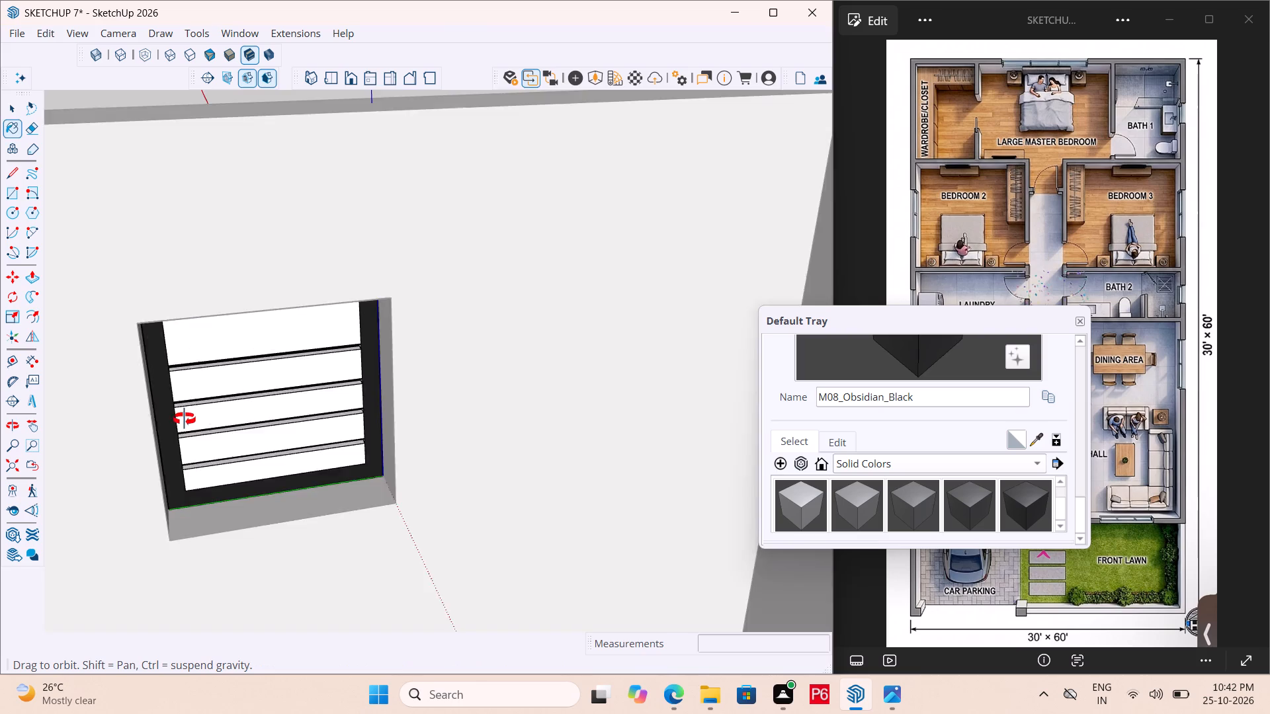
{"action": "middle_click_drag", "start_coordinate": [185, 419], "coordinate": [888, 402]}
{"action": "scroll", "coordinate": [646, 430], "scroll_direction": "up", "scroll_amount": 4}
{"action": "left_click", "coordinate": [649, 366]}
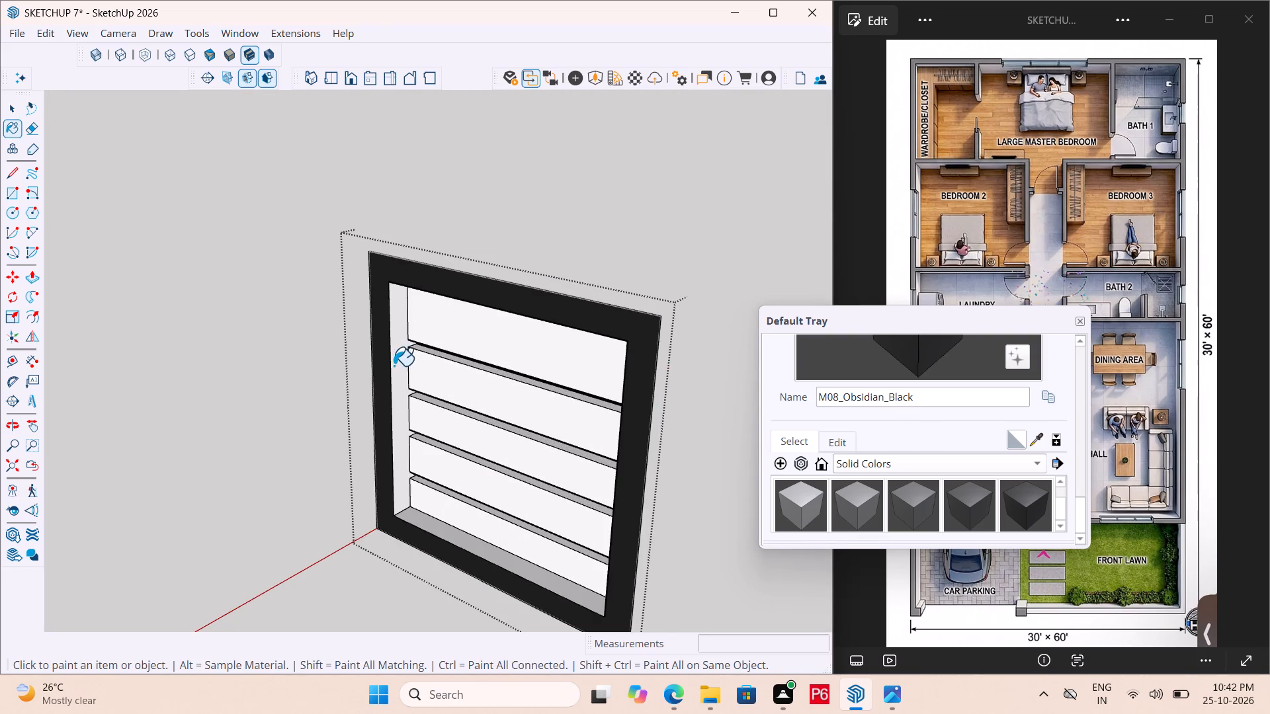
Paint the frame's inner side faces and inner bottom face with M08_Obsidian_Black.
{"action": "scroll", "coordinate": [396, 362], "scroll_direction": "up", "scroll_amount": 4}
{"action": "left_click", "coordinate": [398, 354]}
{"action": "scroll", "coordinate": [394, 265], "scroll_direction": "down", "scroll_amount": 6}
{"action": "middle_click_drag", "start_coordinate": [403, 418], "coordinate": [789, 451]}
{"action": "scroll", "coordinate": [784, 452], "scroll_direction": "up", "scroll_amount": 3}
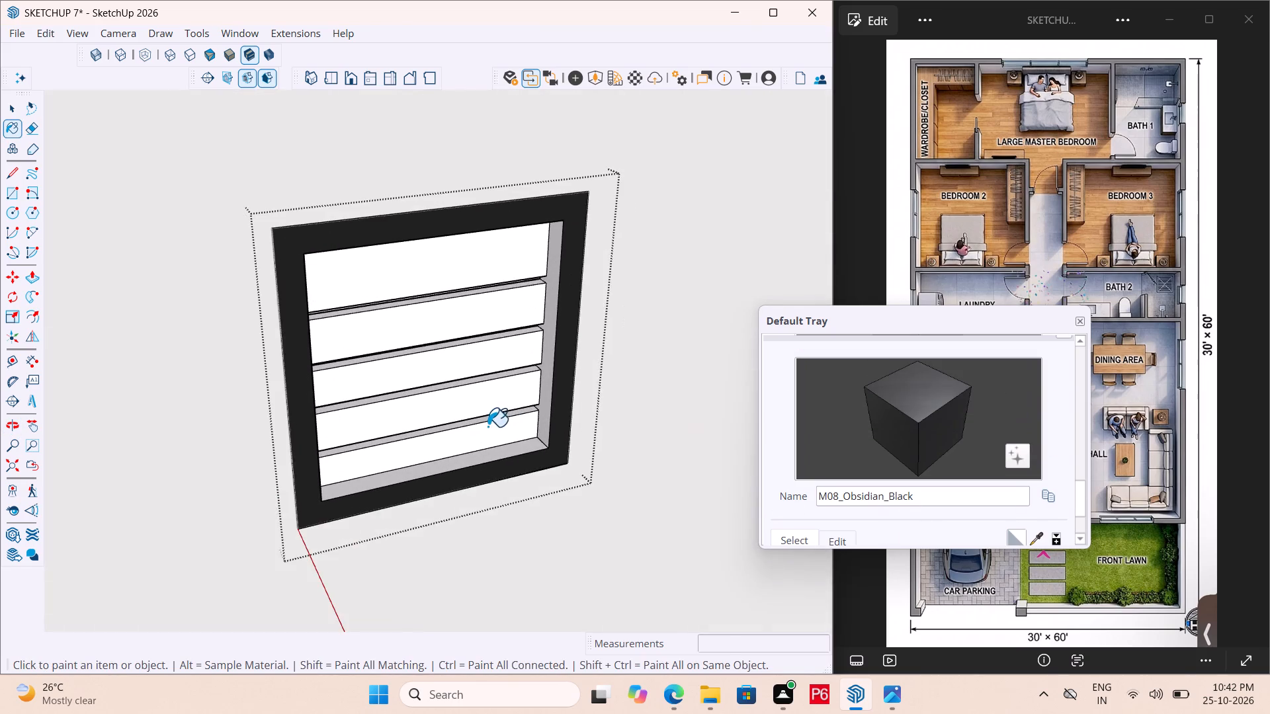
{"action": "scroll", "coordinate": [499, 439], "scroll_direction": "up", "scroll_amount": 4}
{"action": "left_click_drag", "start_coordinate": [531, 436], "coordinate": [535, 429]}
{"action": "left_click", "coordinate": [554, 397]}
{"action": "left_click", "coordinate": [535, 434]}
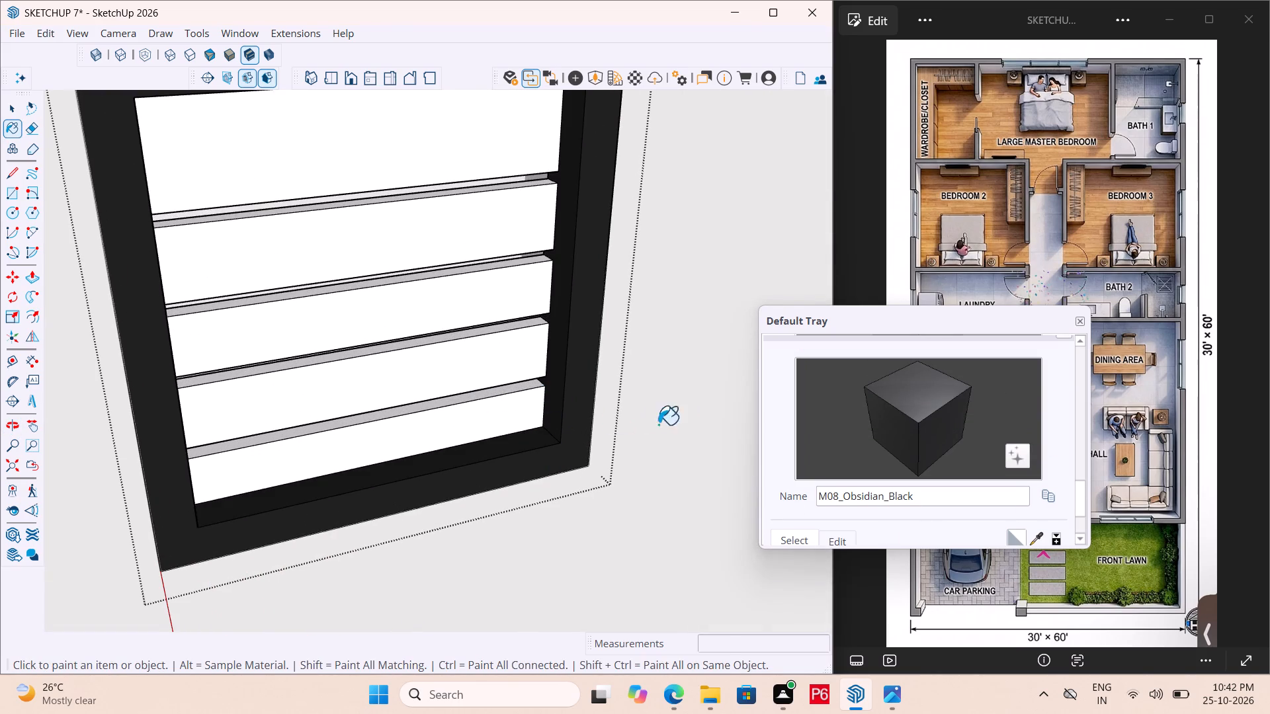
Paint the frame's four inner faces, bottom, both sides and top, with M04_Stone_Frost.
{"action": "scroll", "coordinate": [999, 471], "scroll_direction": "down", "scroll_amount": 3}
{"action": "scroll", "coordinate": [915, 516], "scroll_direction": "up", "scroll_amount": 1}
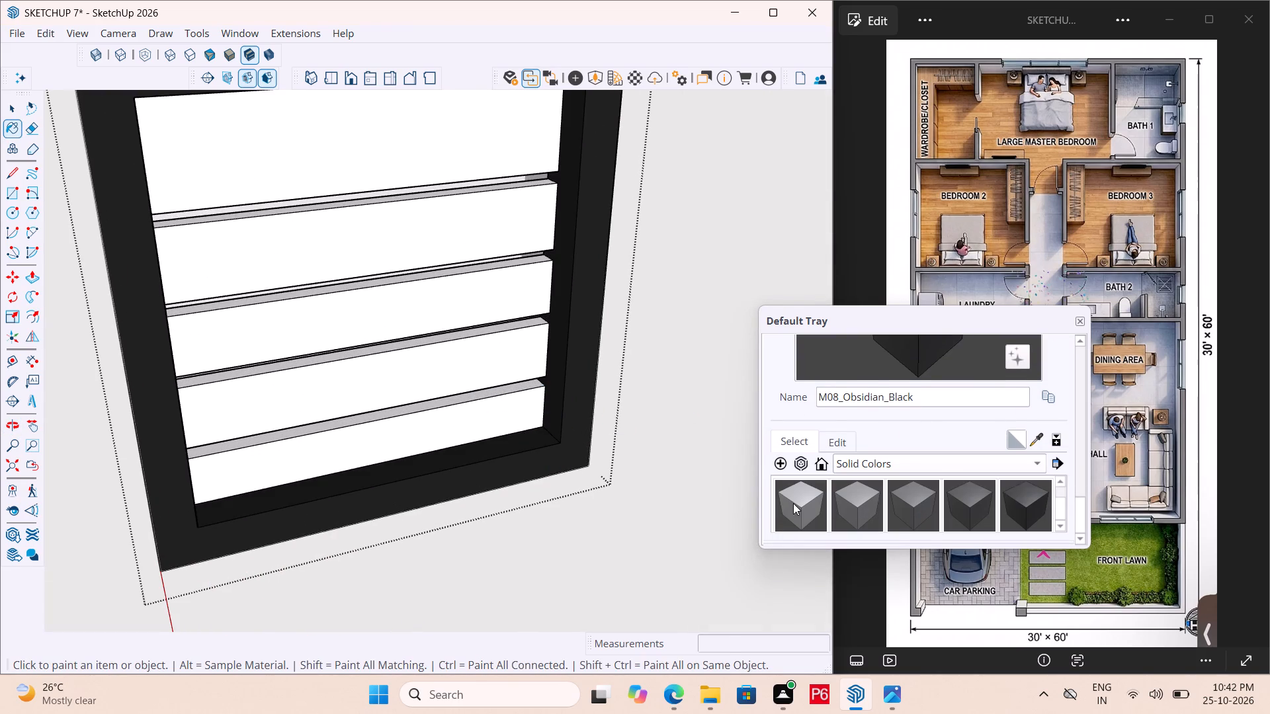
{"action": "left_click", "coordinate": [793, 503]}
{"action": "left_click", "coordinate": [519, 444]}
{"action": "left_click", "coordinate": [546, 399]}
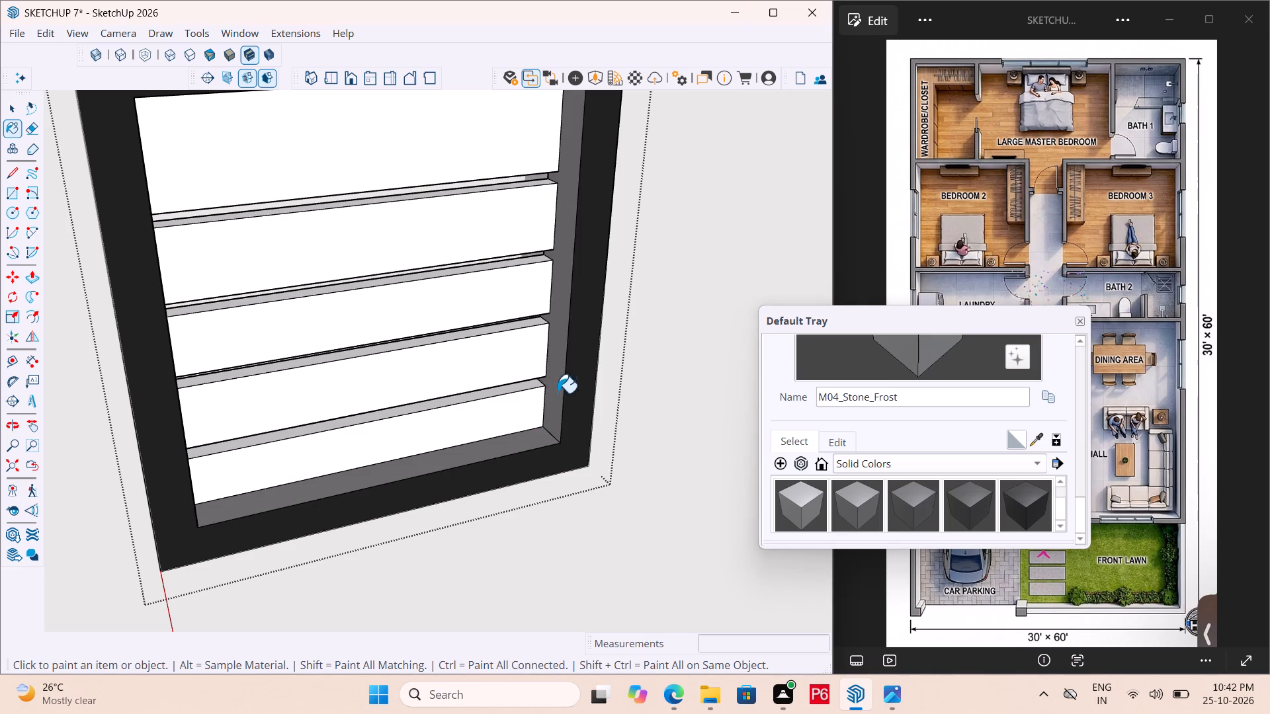
{"action": "middle_click_drag", "start_coordinate": [583, 408], "coordinate": [44, 399]}
{"action": "left_click", "coordinate": [311, 323]}
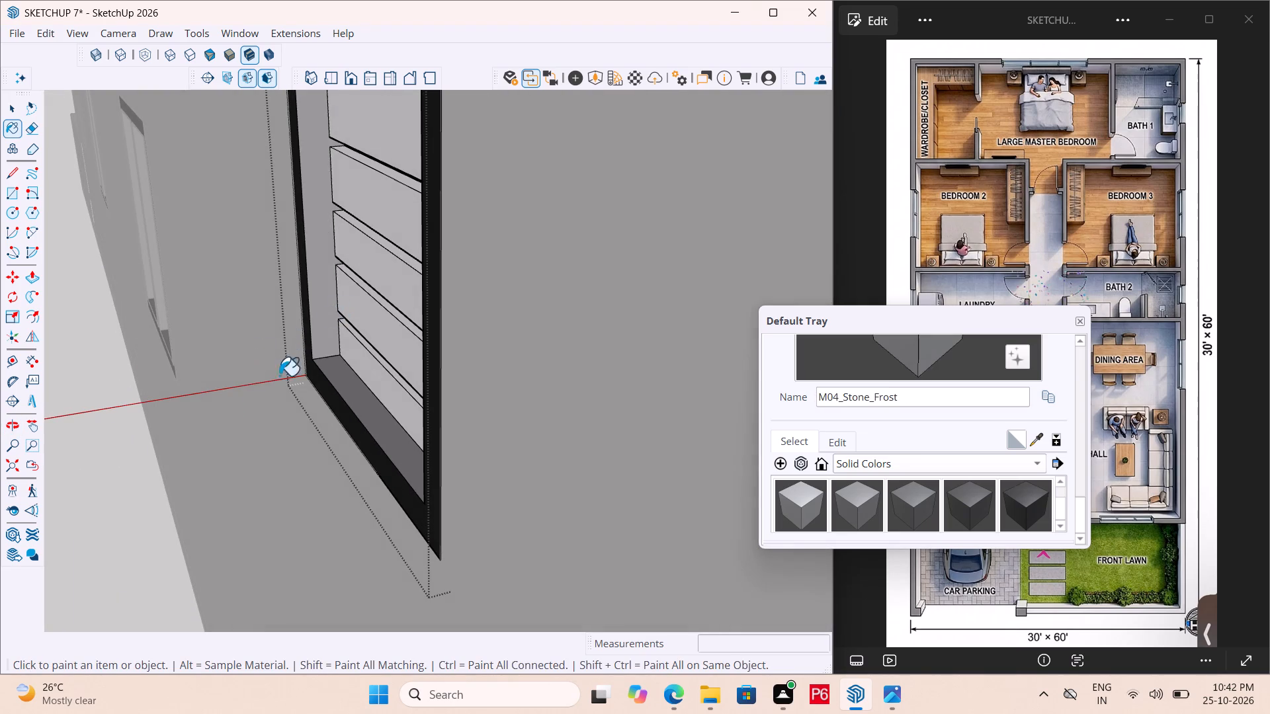
{"action": "scroll", "coordinate": [228, 467], "scroll_direction": "down", "scroll_amount": 6}
{"action": "middle_click_drag", "start_coordinate": [278, 431], "coordinate": [472, 179]}
{"action": "scroll", "coordinate": [466, 128], "scroll_direction": "up", "scroll_amount": 8}
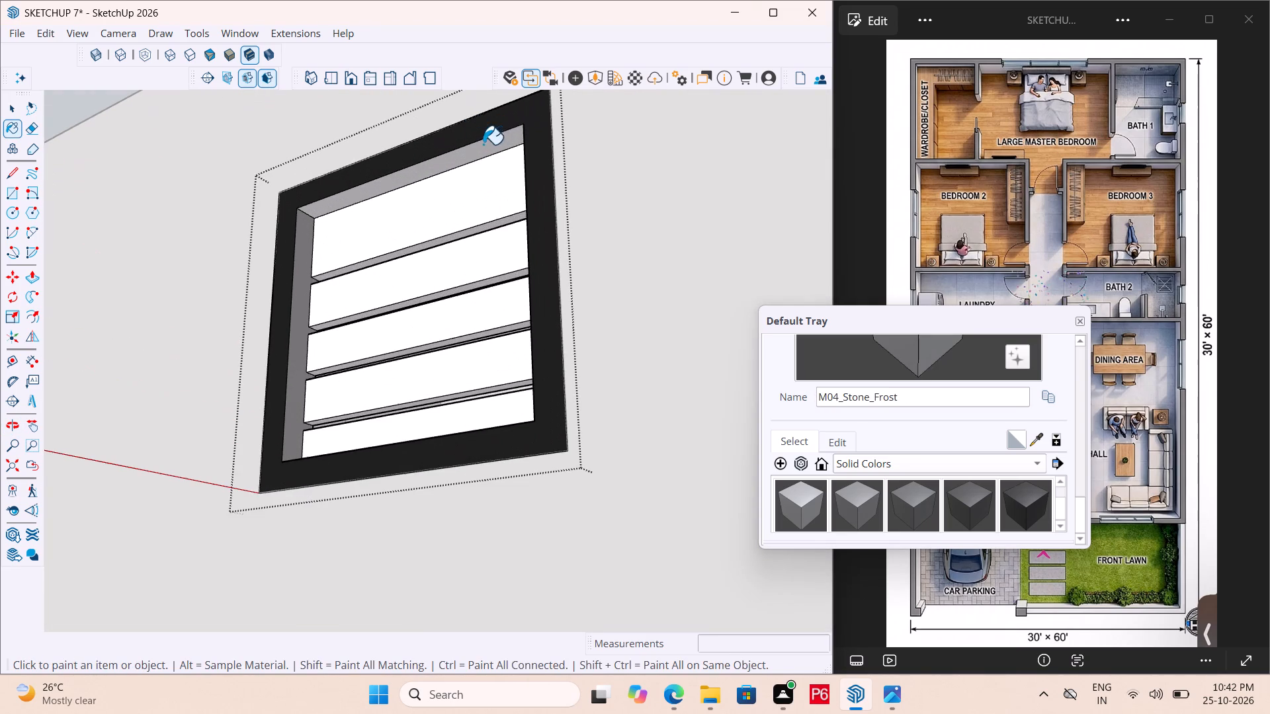
{"action": "left_click", "coordinate": [501, 145]}
Examine the painted window frame and its slats from both sides of the wall.
{"action": "scroll", "coordinate": [503, 219], "scroll_direction": "down", "scroll_amount": 5}
{"action": "middle_click_drag", "start_coordinate": [484, 323], "coordinate": [174, 713]}
{"action": "middle_click_drag", "start_coordinate": [642, 399], "coordinate": [247, 320]}
{"action": "scroll", "coordinate": [287, 296], "scroll_direction": "up", "scroll_amount": 8}
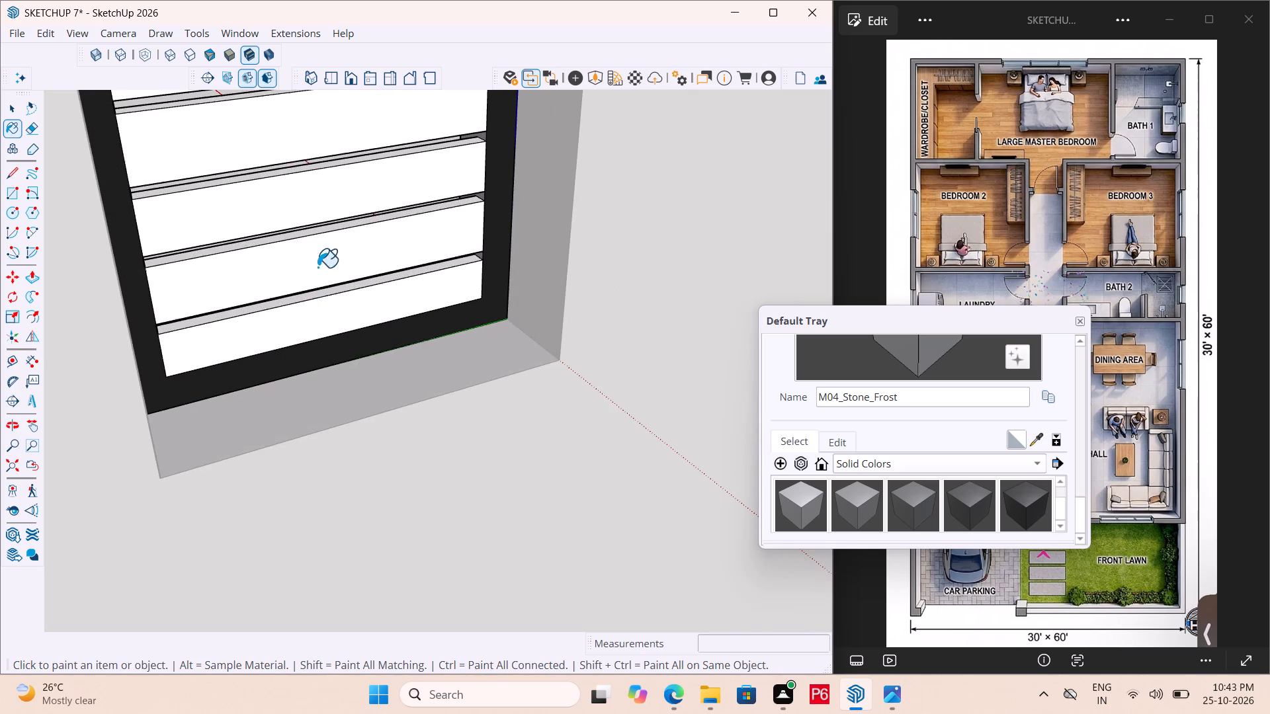
{"action": "scroll", "coordinate": [322, 267], "scroll_direction": "up", "scroll_amount": 1}
{"action": "scroll", "coordinate": [425, 335], "scroll_direction": "down", "scroll_amount": 6}
{"action": "middle_click_drag", "start_coordinate": [347, 309], "coordinate": [941, 403]}
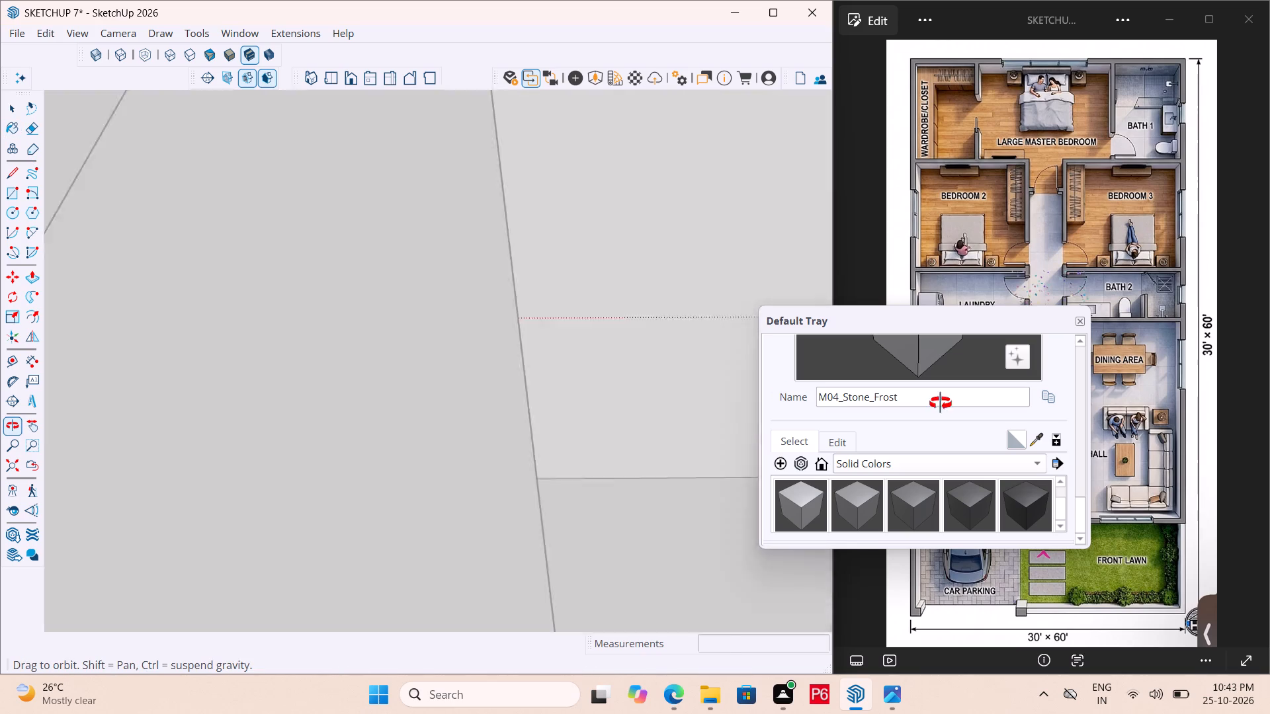
{"action": "middle_click_drag", "start_coordinate": [941, 403], "coordinate": [1132, 378]}
{"action": "scroll", "coordinate": [1146, 375], "scroll_direction": "up", "scroll_amount": 1}
{"action": "scroll", "coordinate": [409, 325], "scroll_direction": "down", "scroll_amount": 4}
{"action": "middle_click_drag", "start_coordinate": [344, 344], "coordinate": [411, 199]}
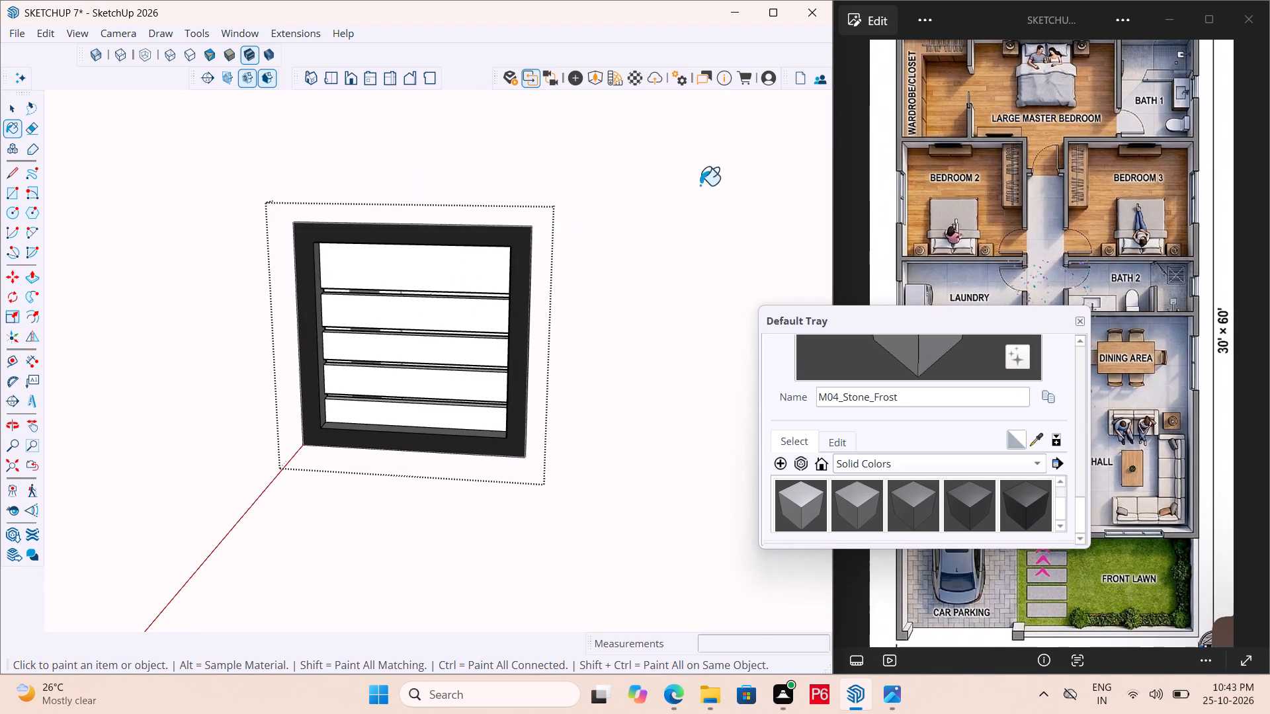
Paint the five slat faces on the outer side of the small side-wall window with M04_Stone_Frost.
{"action": "left_click", "coordinate": [780, 16]}
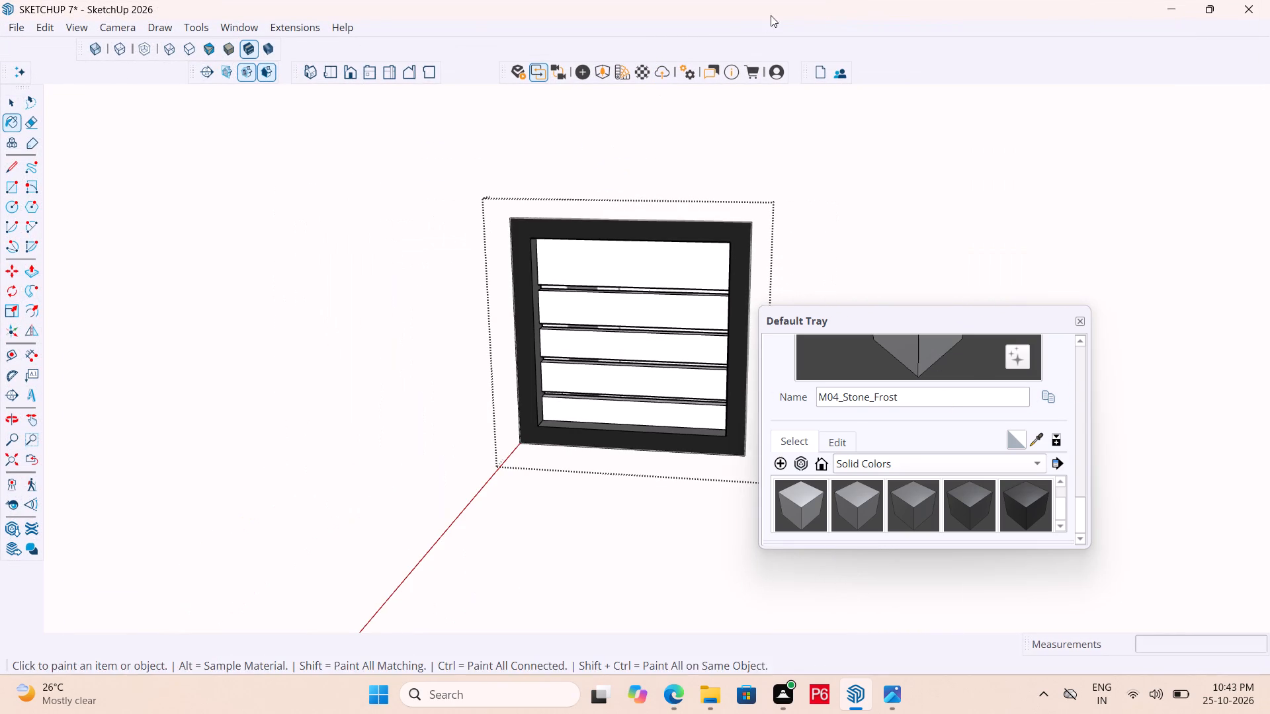
{"action": "scroll", "coordinate": [975, 473], "scroll_direction": "down", "scroll_amount": 3}
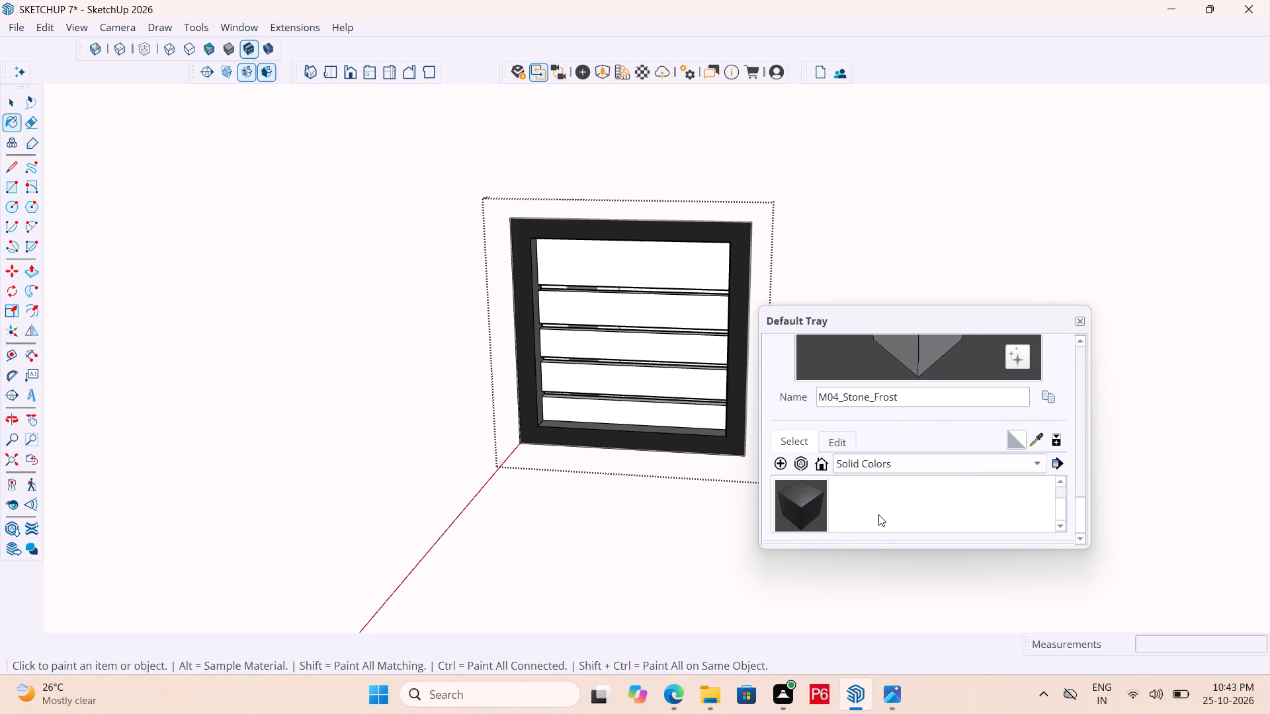
{"action": "scroll", "coordinate": [878, 514], "scroll_direction": "up", "scroll_amount": 1}
{"action": "left_click", "coordinate": [804, 501]}
{"action": "left_click", "coordinate": [664, 266]}
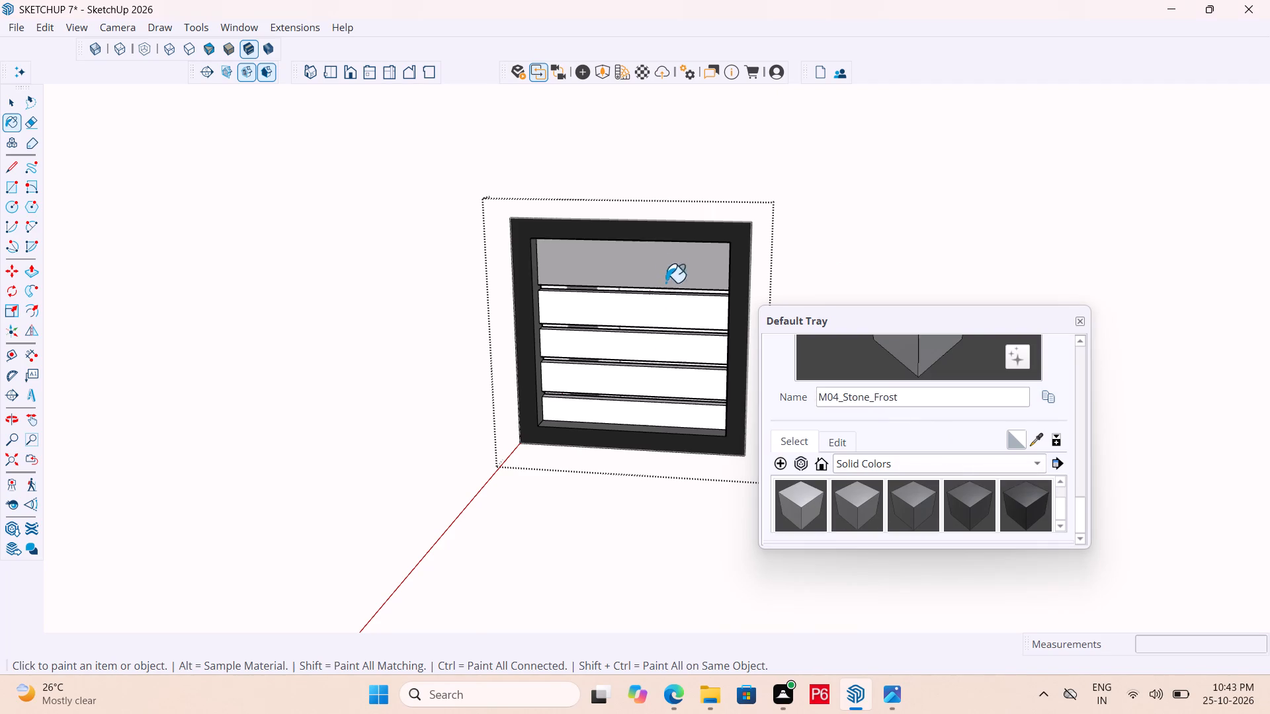
{"action": "left_click", "coordinate": [676, 310]}
{"action": "scroll", "coordinate": [687, 391], "scroll_direction": "up", "scroll_amount": 5}
{"action": "left_click", "coordinate": [669, 330]}
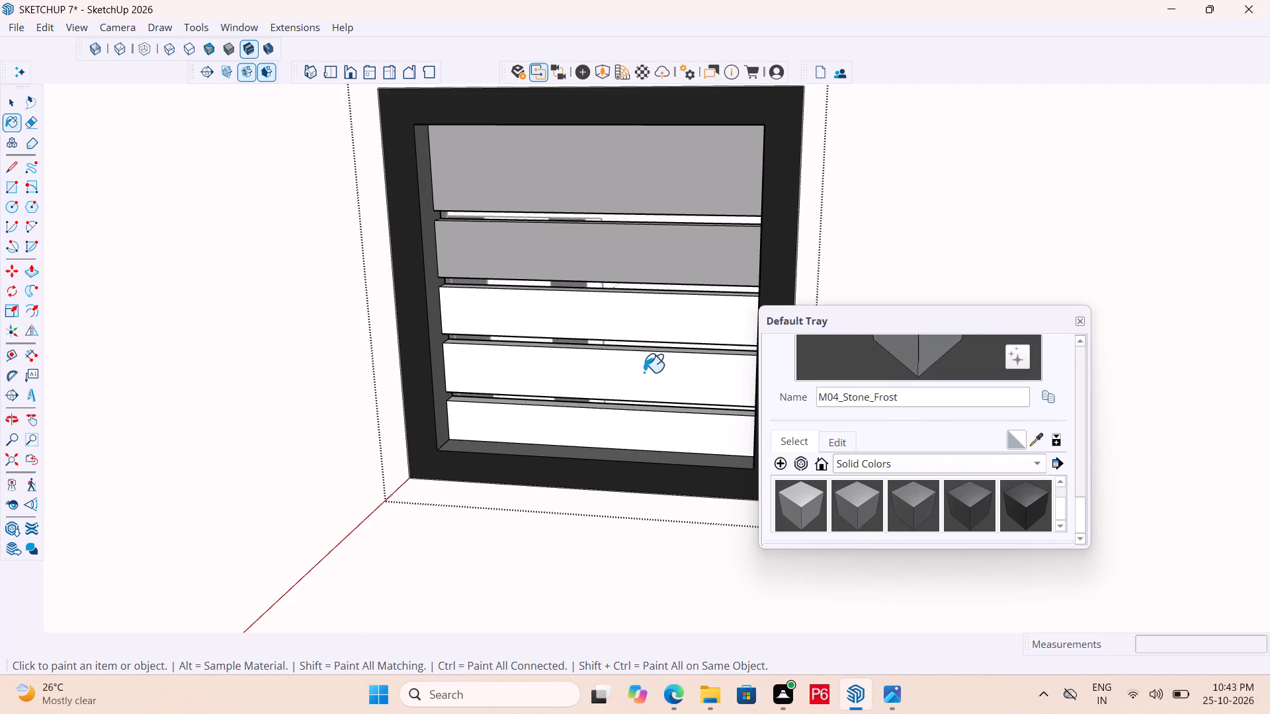
{"action": "left_click", "coordinate": [644, 374]}
{"action": "left_click", "coordinate": [616, 423]}
Paint the five slat faces on the window's room side with M04_Stone_Frost and save the model.
{"action": "scroll", "coordinate": [534, 360], "scroll_direction": "down", "scroll_amount": 7}
{"action": "middle_click_drag", "start_coordinate": [712, 306], "coordinate": [0, 458]}
{"action": "scroll", "coordinate": [707, 308], "scroll_direction": "down", "scroll_amount": 1}
{"action": "middle_click_drag", "start_coordinate": [493, 456], "coordinate": [224, 366]}
{"action": "scroll", "coordinate": [527, 318], "scroll_direction": "down", "scroll_amount": 6}
{"action": "scroll", "coordinate": [783, 401], "scroll_direction": "up", "scroll_amount": 5}
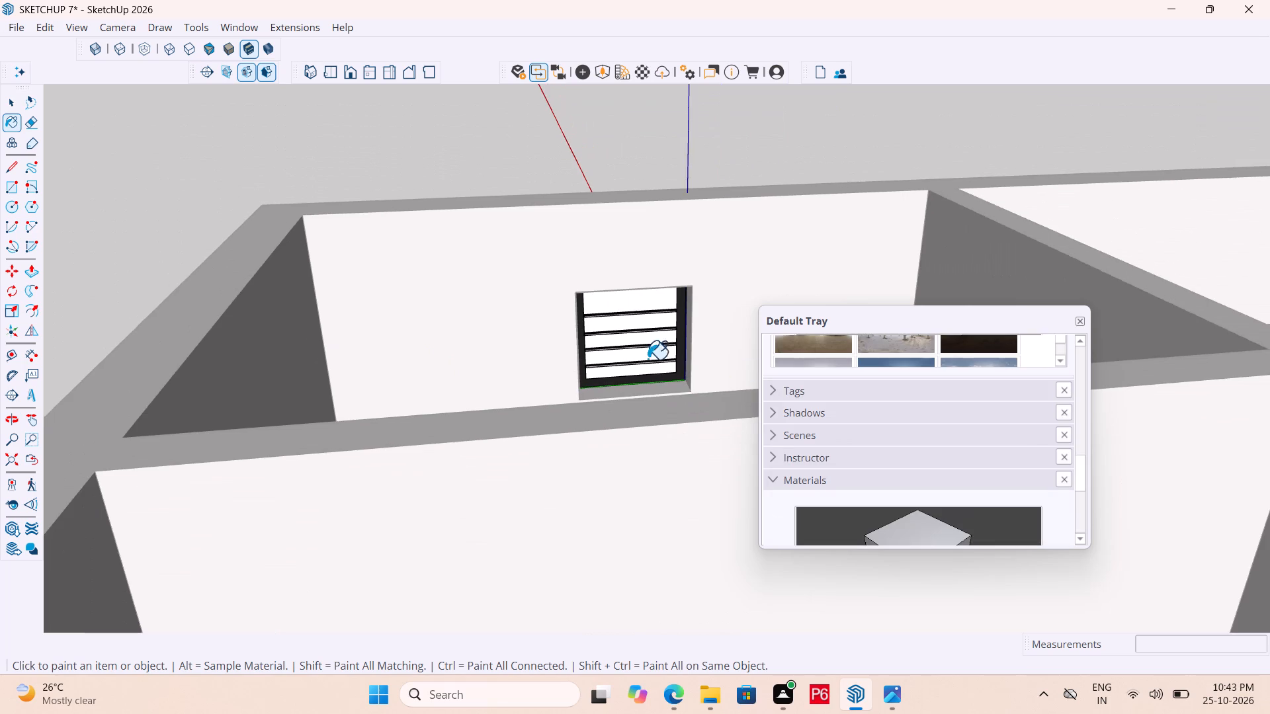
{"action": "scroll", "coordinate": [625, 339], "scroll_direction": "up", "scroll_amount": 11}
{"action": "left_click_drag", "start_coordinate": [586, 214], "coordinate": [587, 222]}
{"action": "left_click", "coordinate": [576, 266]}
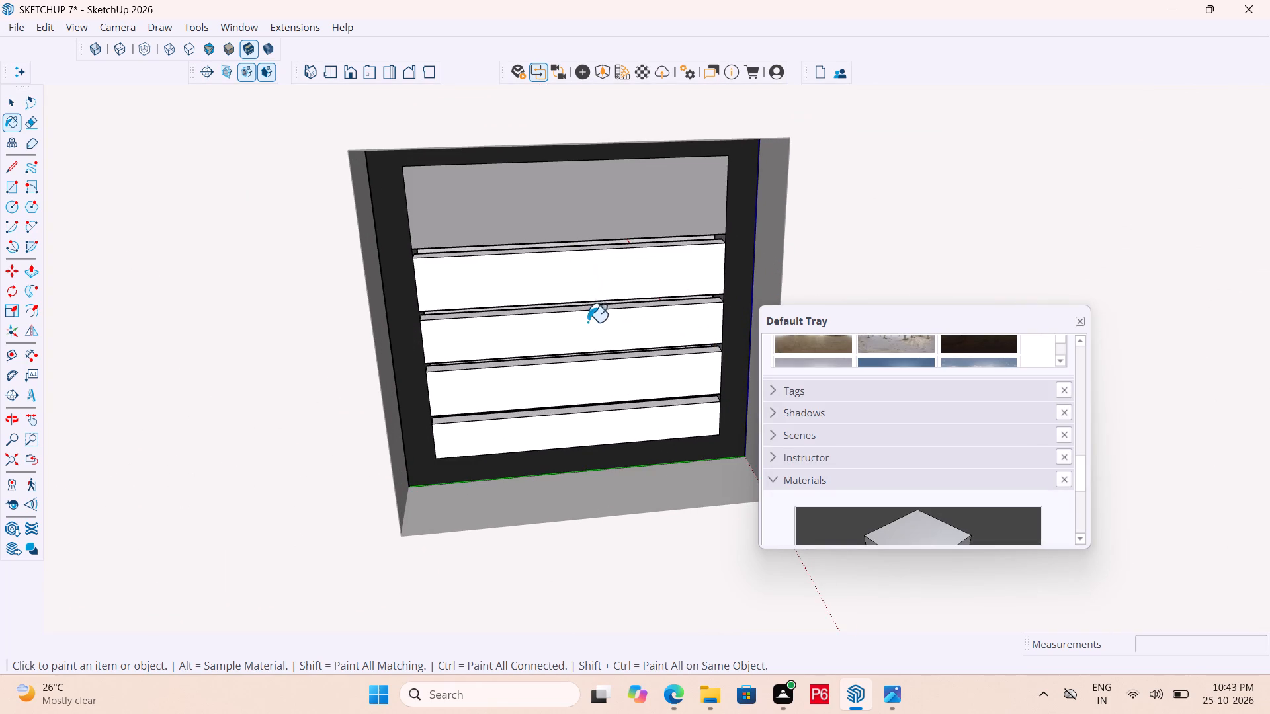
{"action": "left_click", "coordinate": [587, 323]}
{"action": "left_click", "coordinate": [603, 372]}
{"action": "left_click", "coordinate": [612, 422]}
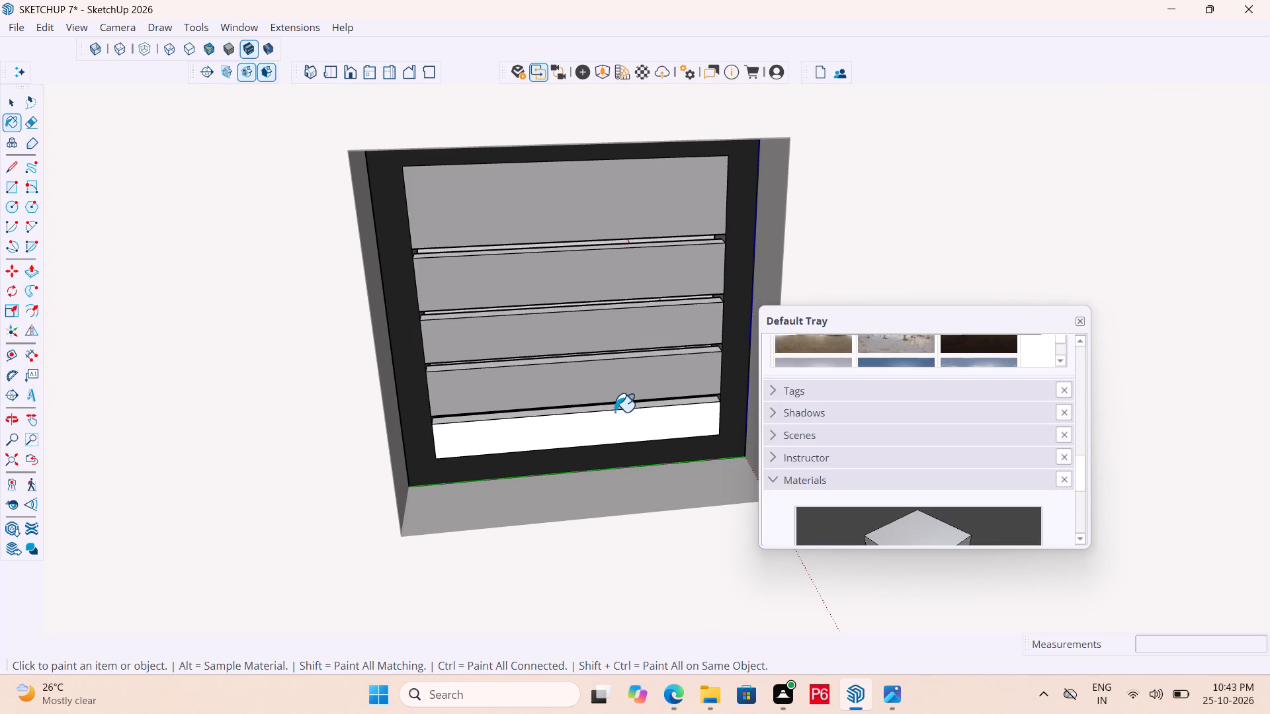
{"action": "key", "text": "ctrl+s"}
{"action": "key", "text": "ctrl+s"}
{"action": "key", "text": "ctrl+s"}
{"action": "key", "text": "ctrl+s"}
{"action": "key", "text": "ctrl+s"}
{"action": "scroll", "coordinate": [568, 361], "scroll_direction": "down", "scroll_amount": 4, "text": "ctrl"}
{"action": "key", "text": "ctrl+s"}
{"action": "key", "text": "ctrl+s"}
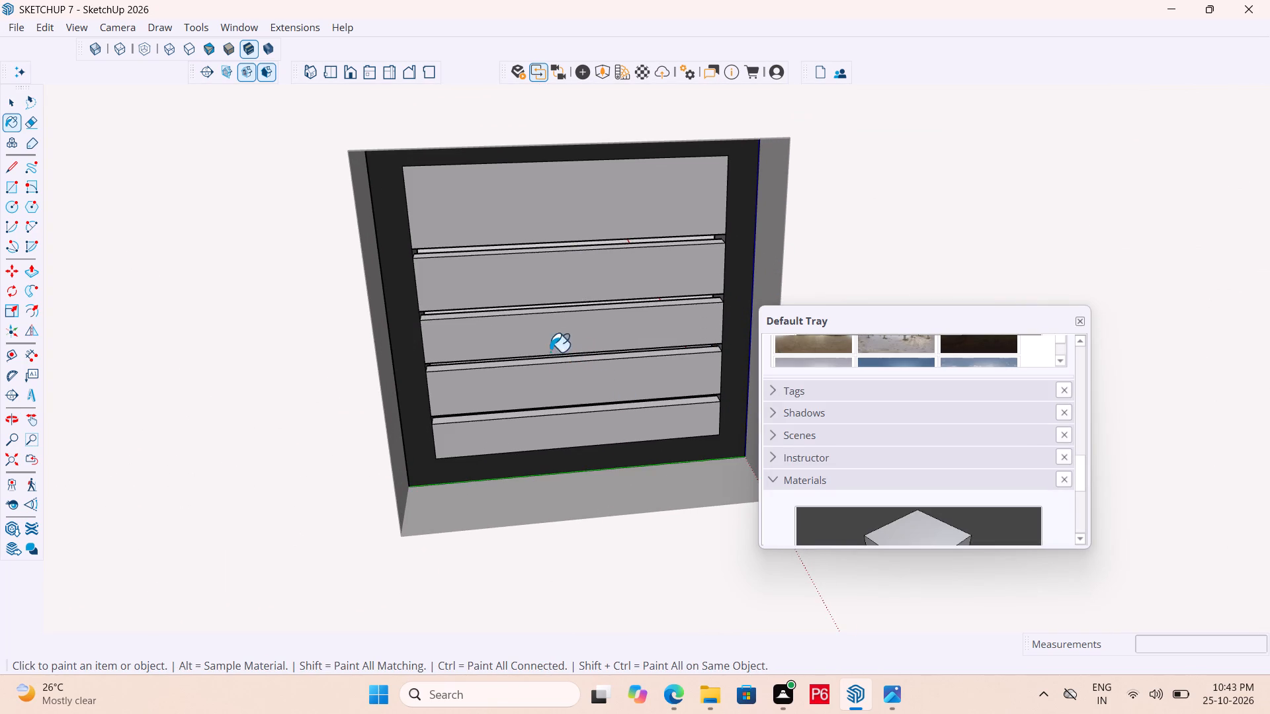
Paint the four narrow upper edges of the window's slats with M04_Stone_Frost.
{"action": "middle_click_drag", "start_coordinate": [550, 352], "coordinate": [741, 446]}
{"action": "scroll", "coordinate": [571, 354], "scroll_direction": "up", "scroll_amount": 10}
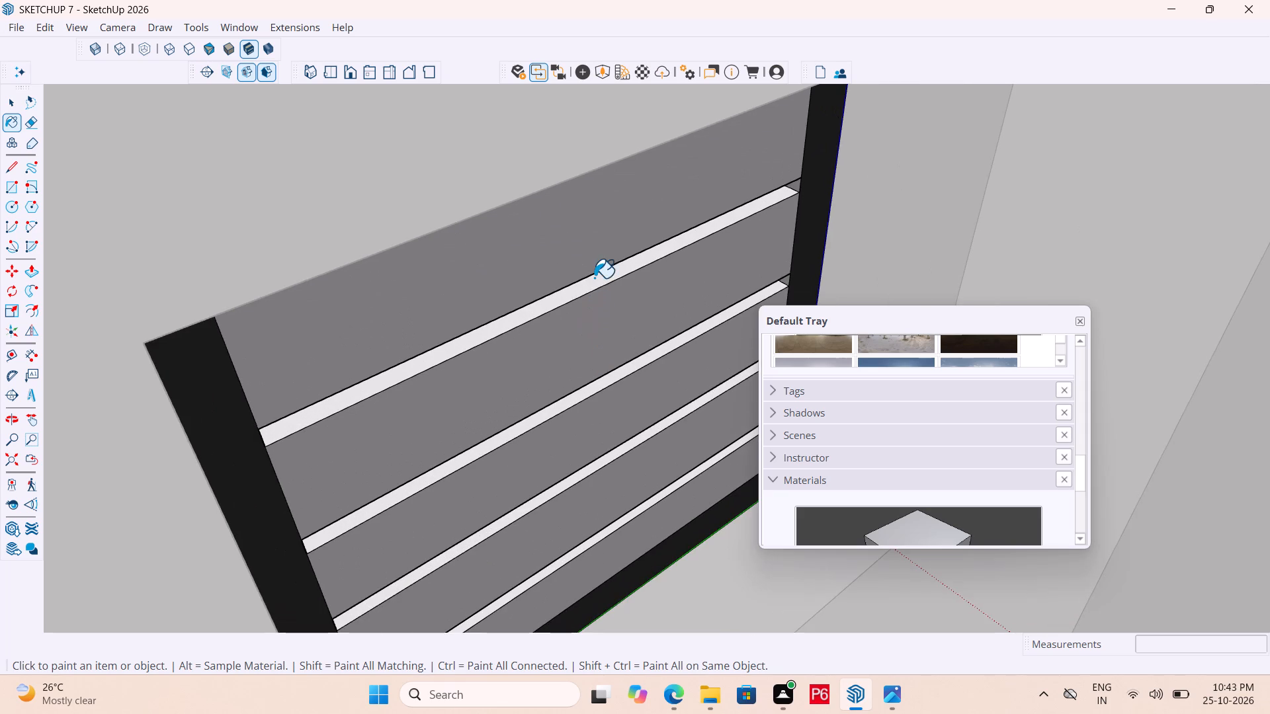
{"action": "left_click", "coordinate": [597, 284]}
{"action": "left_click", "coordinate": [634, 368]}
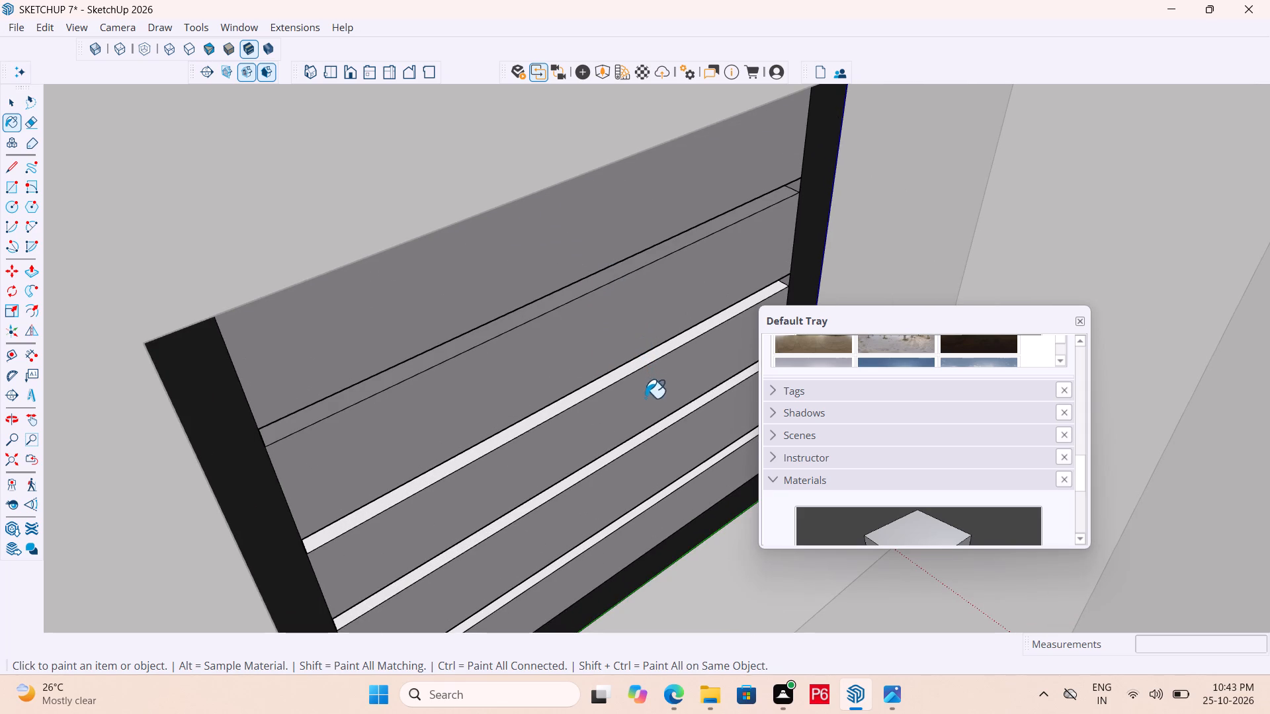
{"action": "left_click", "coordinate": [651, 433]}
{"action": "left_click", "coordinate": [669, 489]}
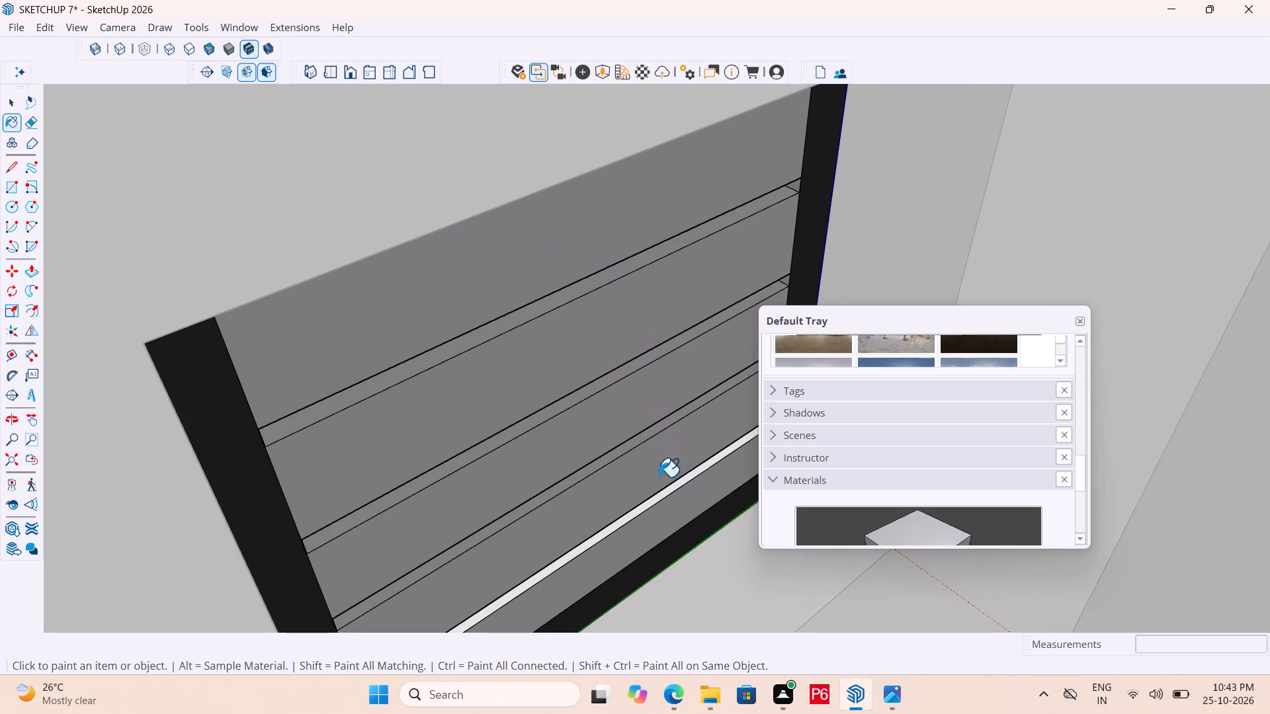
Paint the four narrow undersides of the window's slats with M04_Stone_Frost and save the model.
{"action": "middle_click_drag", "start_coordinate": [626, 439], "coordinate": [519, 218]}
{"action": "scroll", "coordinate": [602, 445], "scroll_direction": "down", "scroll_amount": 6}
{"action": "middle_click_drag", "start_coordinate": [582, 400], "coordinate": [561, 151]}
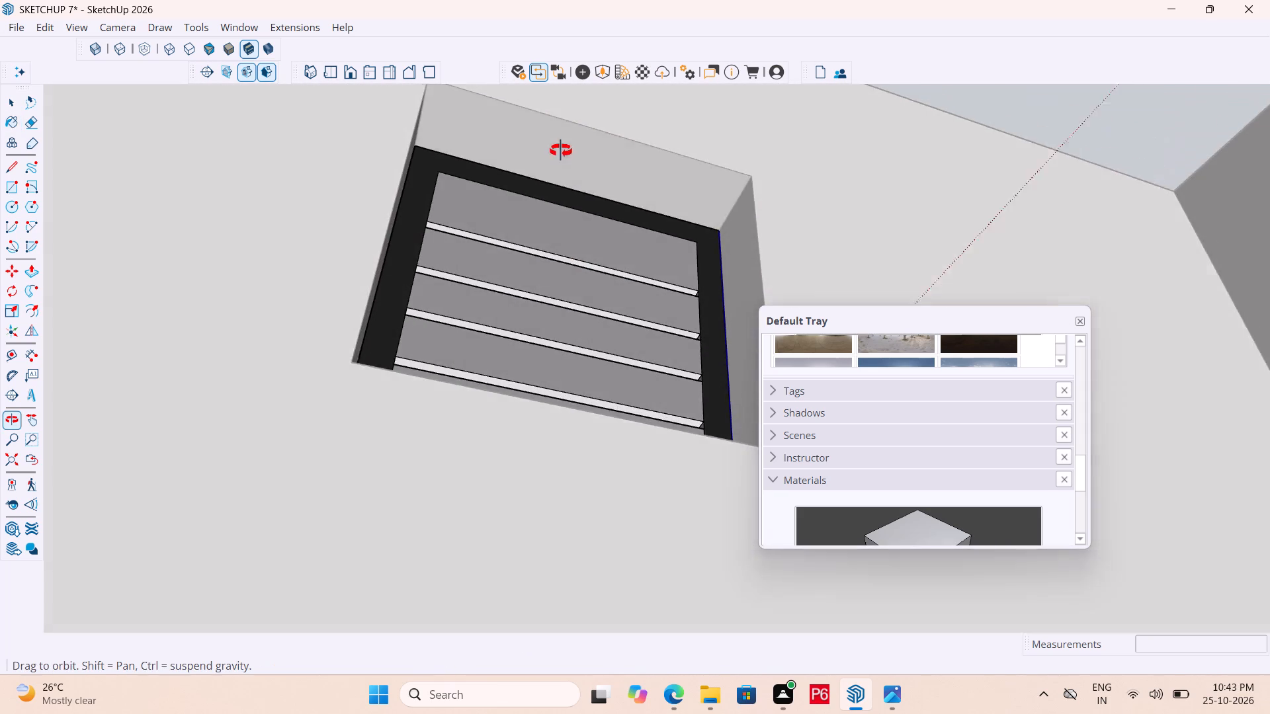
{"action": "middle_click_drag", "start_coordinate": [561, 151], "coordinate": [561, 152]}
{"action": "scroll", "coordinate": [586, 348], "scroll_direction": "up", "scroll_amount": 6}
{"action": "left_click_drag", "start_coordinate": [590, 450], "coordinate": [592, 442]}
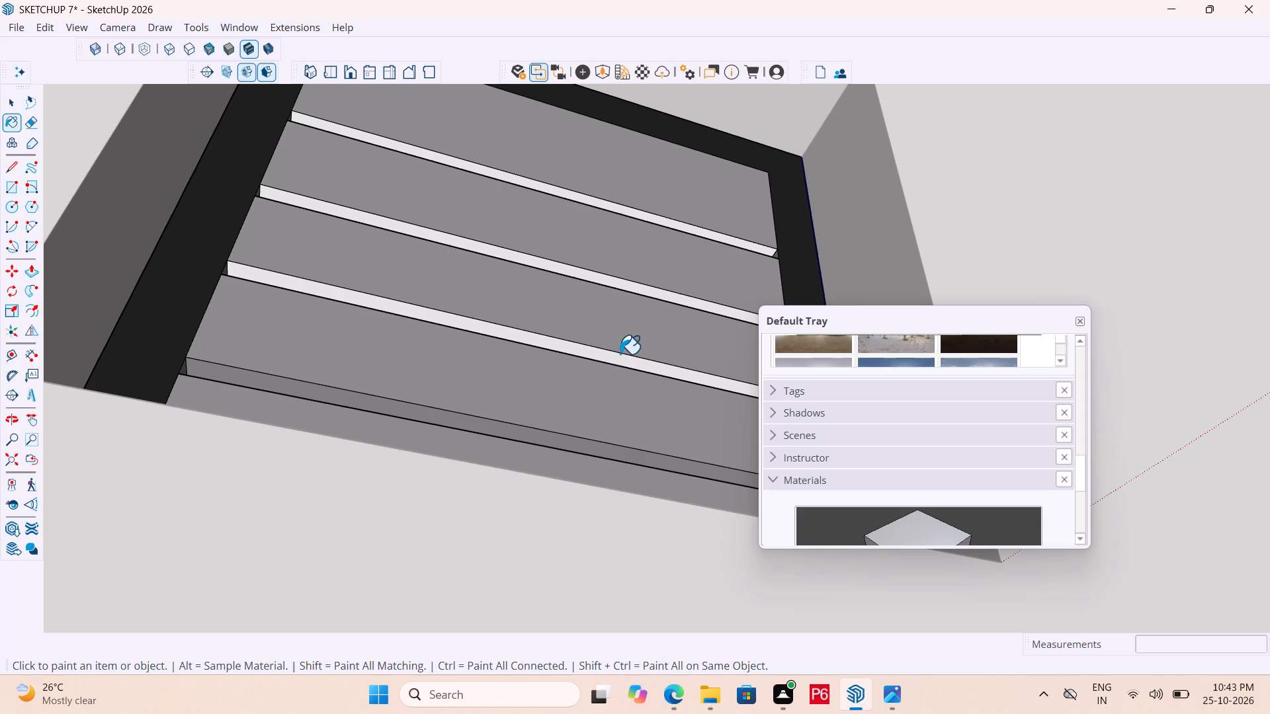
{"action": "left_click", "coordinate": [620, 360]}
{"action": "left_click", "coordinate": [650, 292]}
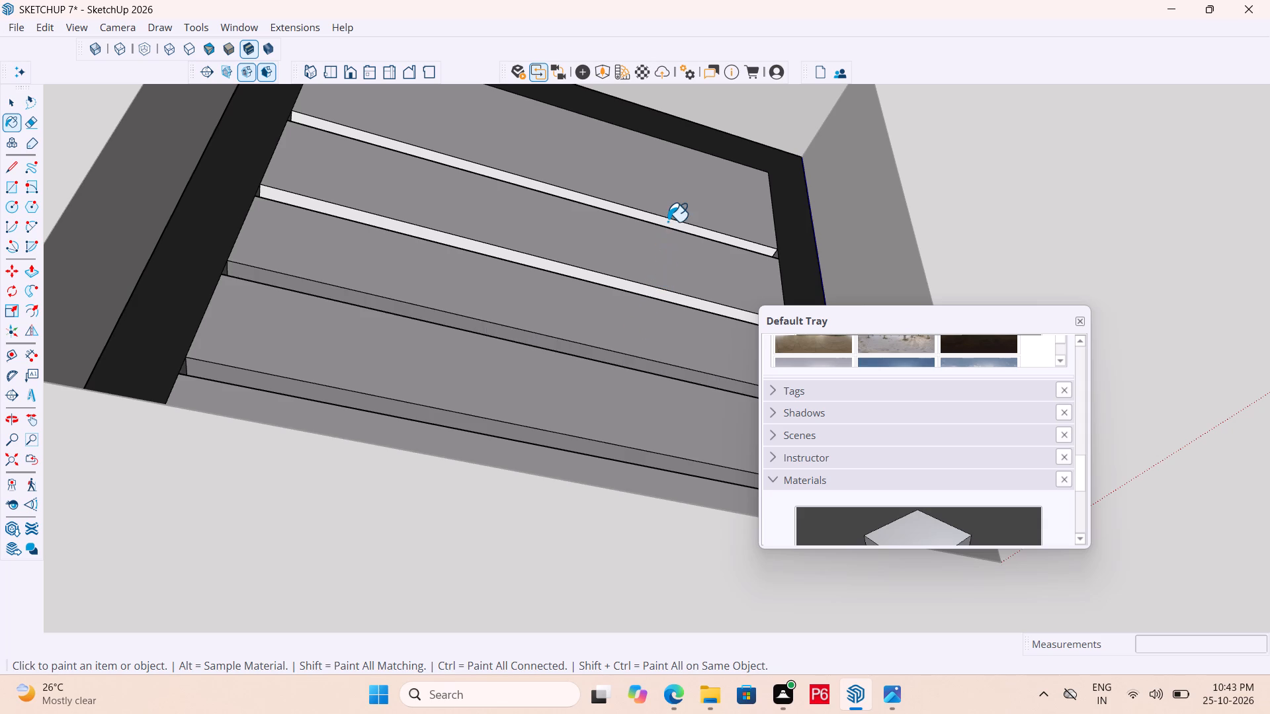
{"action": "left_click", "coordinate": [667, 221]}
{"action": "scroll", "coordinate": [600, 315], "scroll_direction": "down", "scroll_amount": 3}
{"action": "middle_click_drag", "start_coordinate": [598, 350], "coordinate": [632, 496]}
{"action": "key", "text": "ctrl+s"}
{"action": "key", "text": "ctrl+s"}
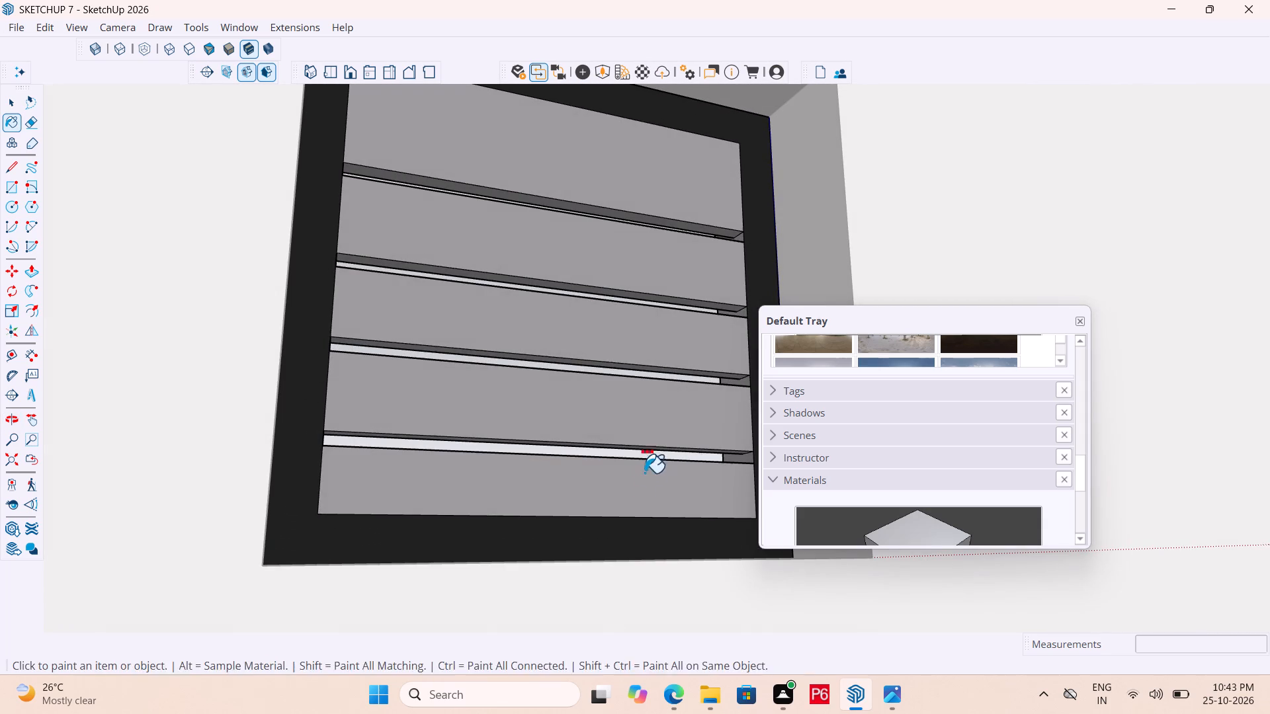
{"action": "key", "text": "ctrl+s"}
{"action": "key", "text": "ctrl+s"}
{"action": "scroll", "coordinate": [643, 459], "scroll_direction": "down", "scroll_amount": 5, "text": "ctrl"}
Close the materials tray and exit the painted window's group, saving the house model.
{"action": "left_click", "coordinate": [1078, 321]}
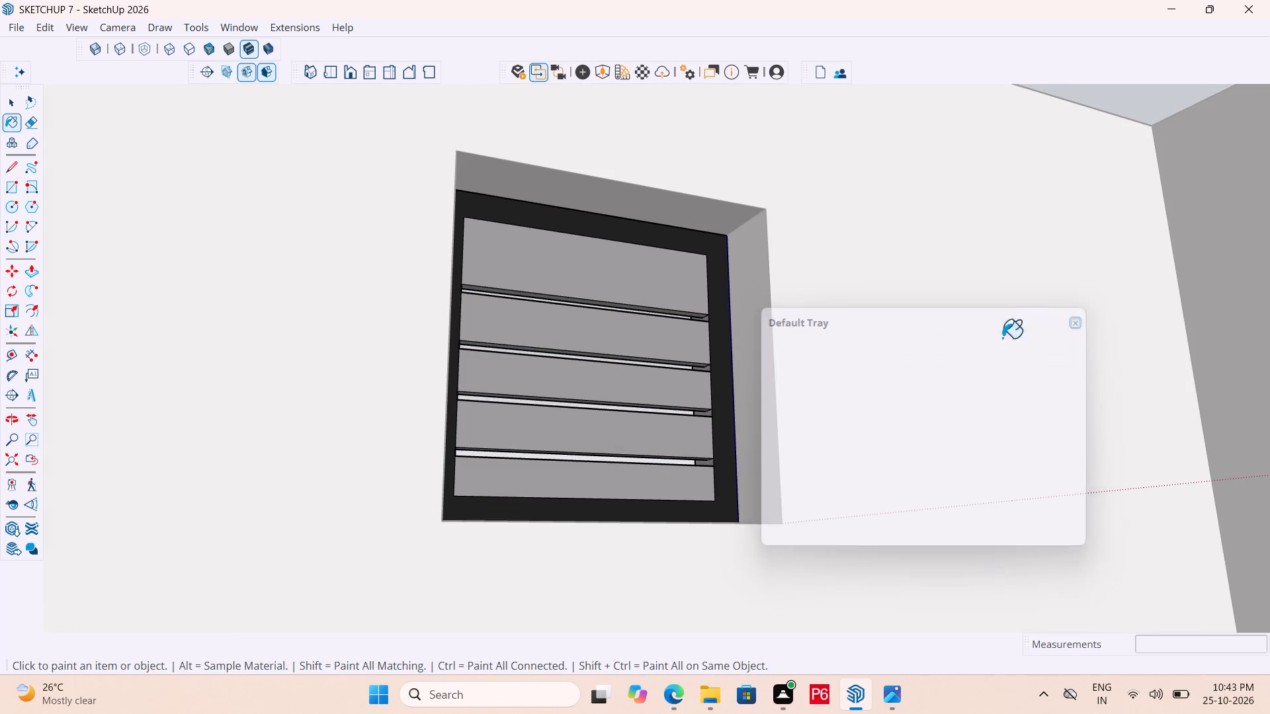
{"action": "scroll", "coordinate": [685, 407], "scroll_direction": "down", "scroll_amount": 6}
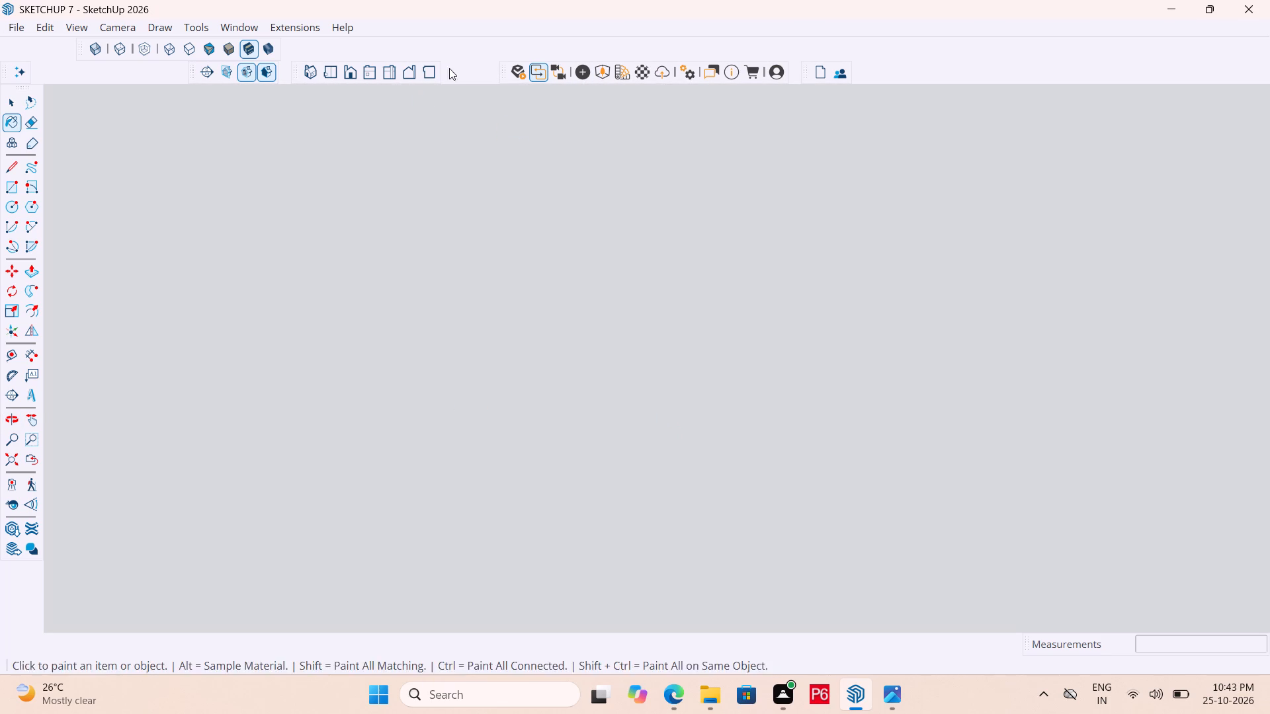
{"action": "left_click", "coordinate": [313, 73]}
{"action": "scroll", "coordinate": [575, 315], "scroll_direction": "down", "scroll_amount": 6}
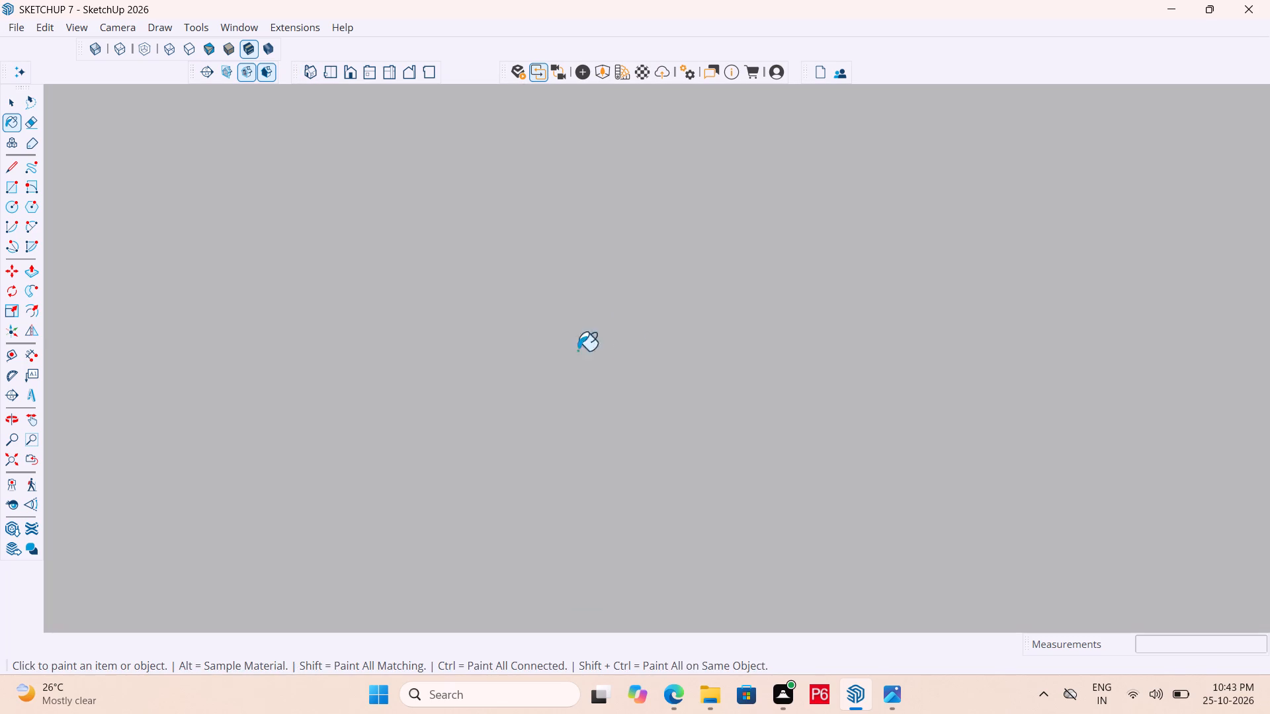
{"action": "left_click", "coordinate": [338, 73]}
{"action": "scroll", "coordinate": [451, 286], "scroll_direction": "down", "scroll_amount": 2}
{"action": "middle_click_drag", "start_coordinate": [460, 294], "coordinate": [568, 223]}
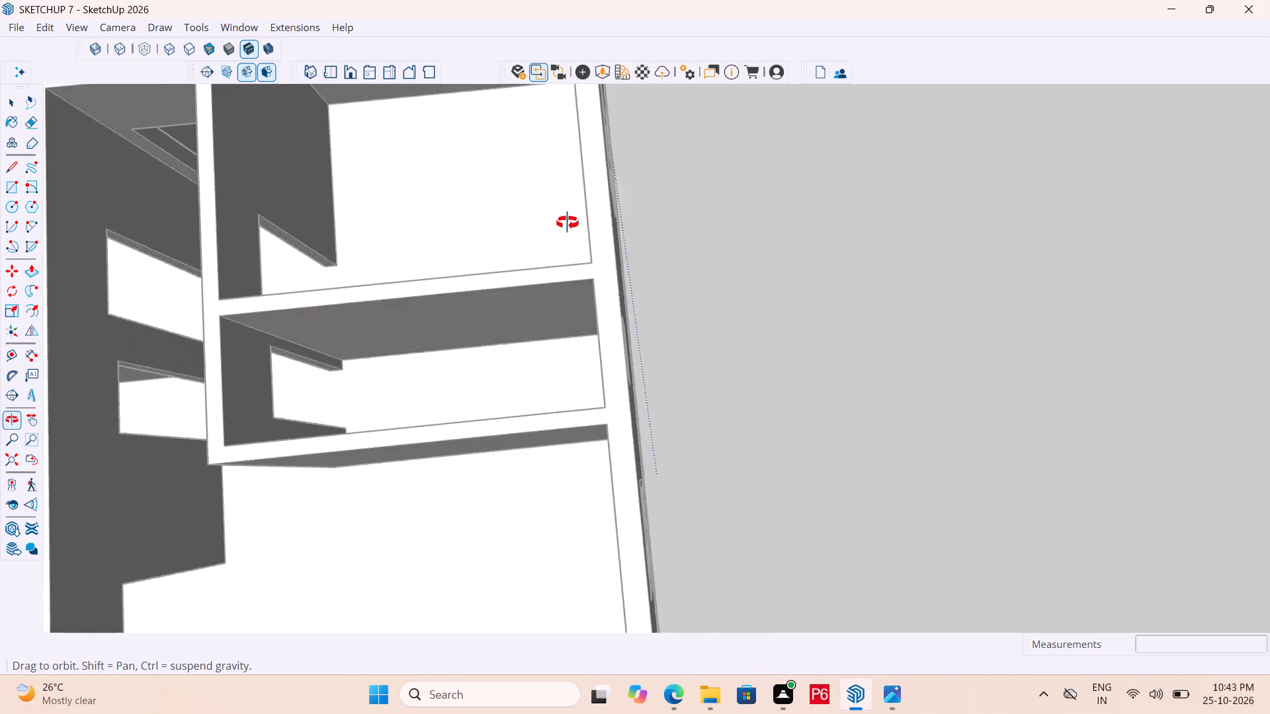
{"action": "middle_click_drag", "start_coordinate": [568, 223], "coordinate": [194, 150]}
{"action": "scroll", "coordinate": [703, 490], "scroll_direction": "down", "scroll_amount": 5}
{"action": "middle_click_drag", "start_coordinate": [671, 480], "coordinate": [280, 256]}
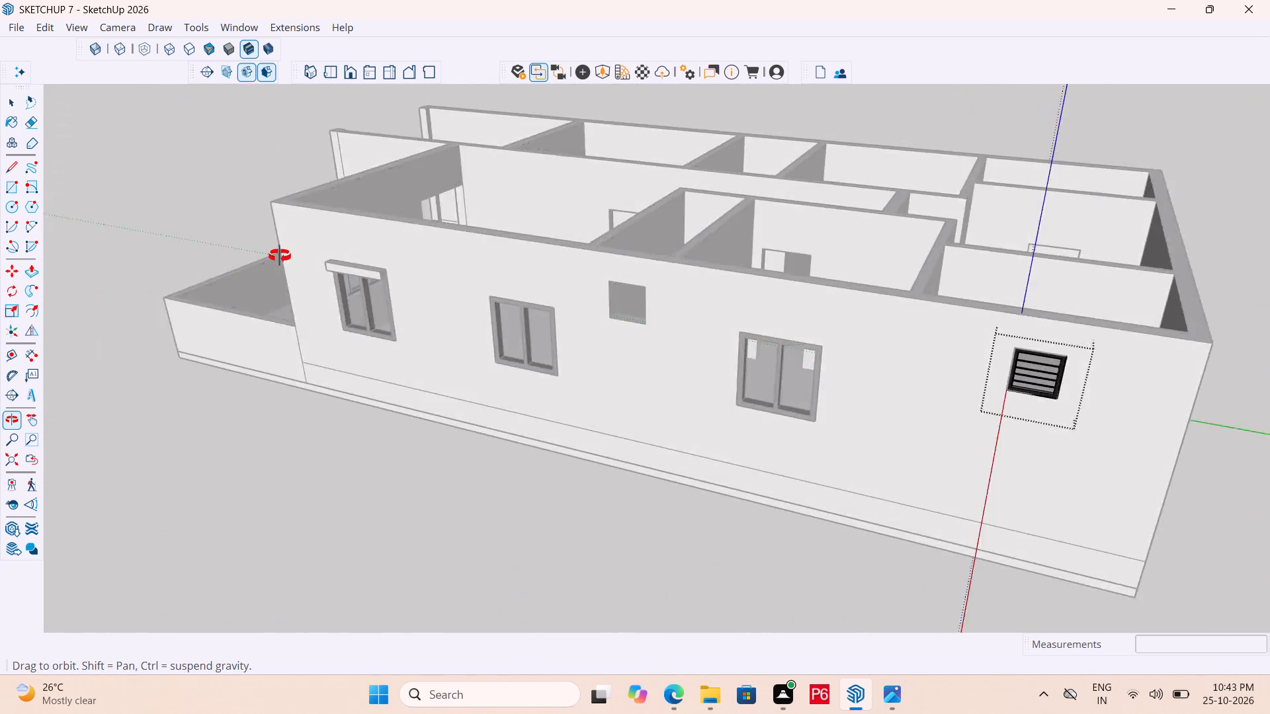
{"action": "middle_click_drag", "start_coordinate": [280, 256], "coordinate": [444, 273]}
{"action": "key", "text": "space"}
{"action": "key", "text": "space"}
{"action": "left_click", "coordinate": [1184, 431]}
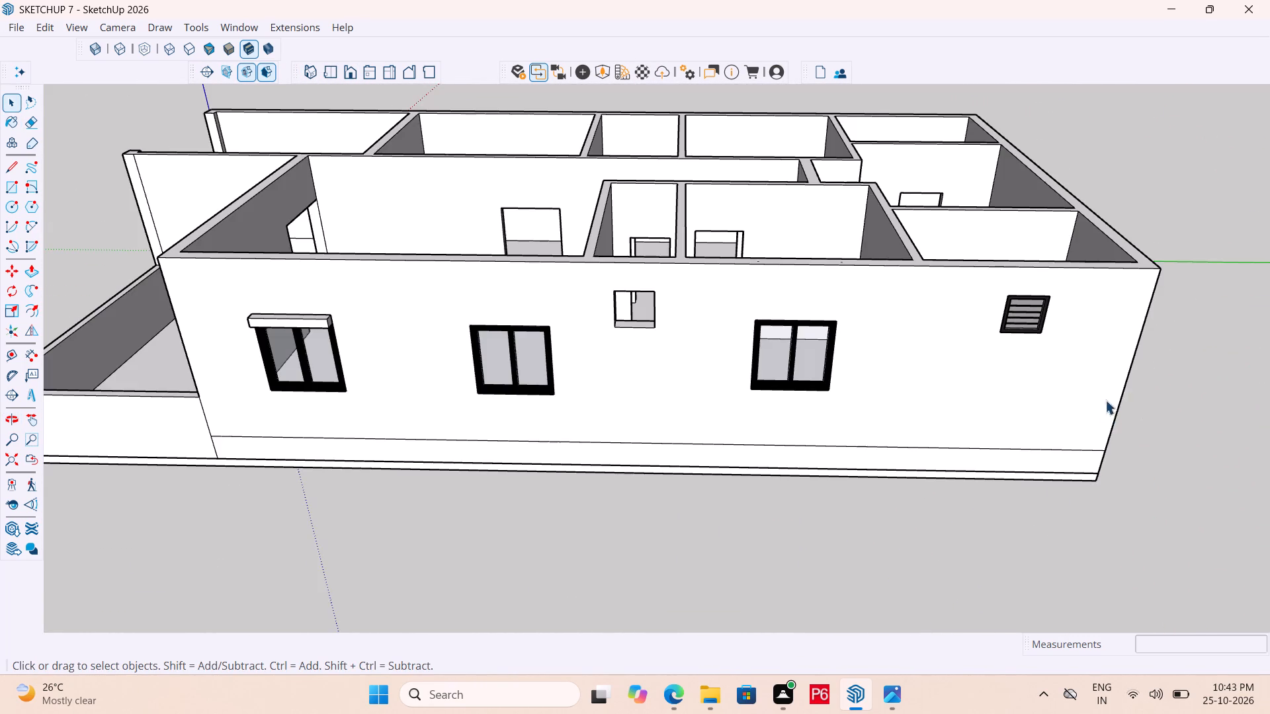
{"action": "middle_click_drag", "start_coordinate": [1146, 386], "coordinate": [947, 340]}
{"action": "key", "text": "ctrl+s"}
{"action": "key", "text": "ctrl+s"}
{"action": "key", "text": "ctrl+s"}
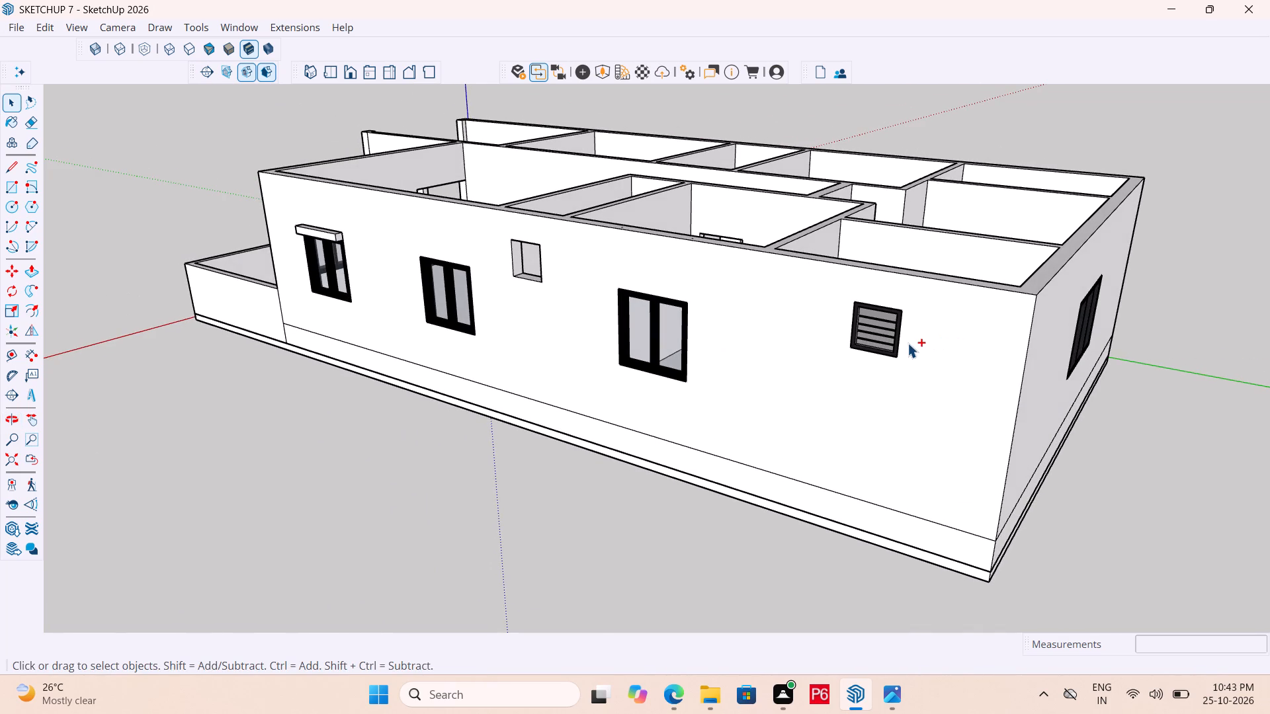
{"action": "key", "text": "ctrl+s"}
Copy the slatted window along the side wall into the empty small opening, aligning matching lower corners, and save the model.
{"action": "scroll", "coordinate": [908, 343], "scroll_direction": "up", "scroll_amount": 12, "text": "ctrl"}
{"action": "left_click", "coordinate": [909, 350]}
{"action": "scroll", "coordinate": [941, 397], "scroll_direction": "up", "scroll_amount": 3}
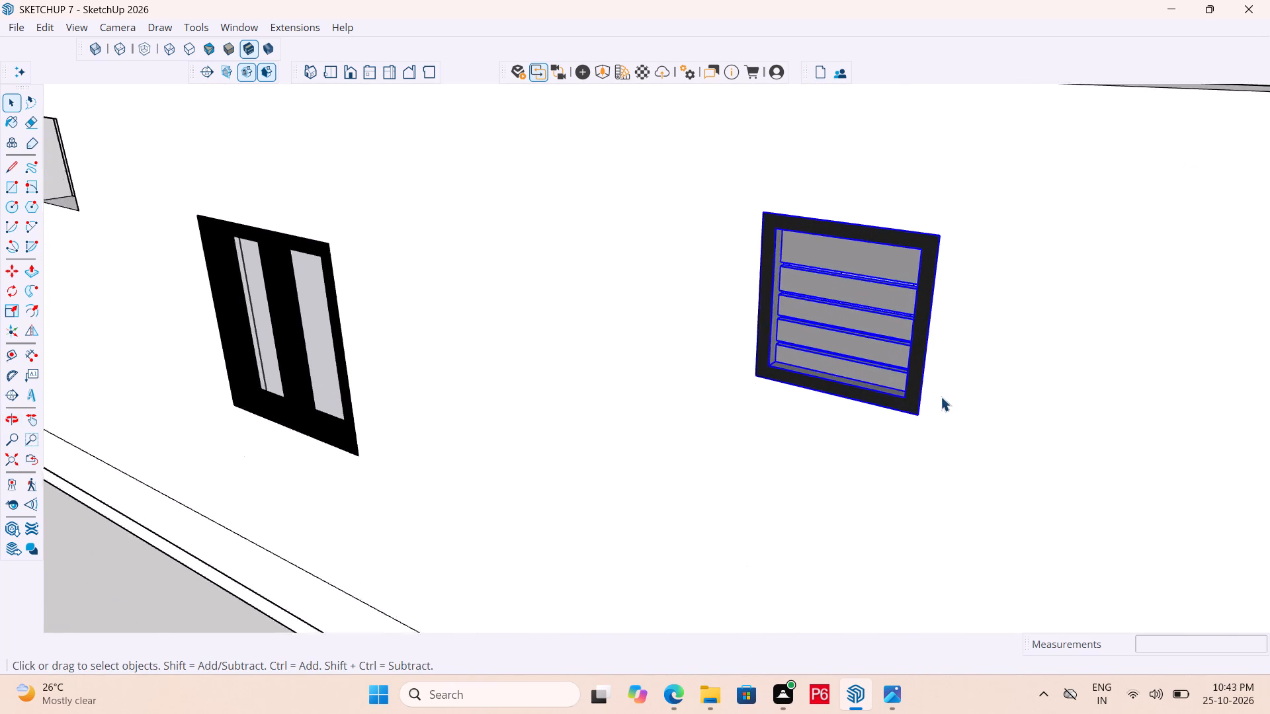
{"action": "scroll", "coordinate": [941, 397], "scroll_direction": "up", "scroll_amount": 2}
{"action": "middle_click_drag", "start_coordinate": [861, 372], "coordinate": [794, 372]}
{"action": "scroll", "coordinate": [861, 372], "scroll_direction": "up", "scroll_amount": 1}
{"action": "key", "text": "m"}
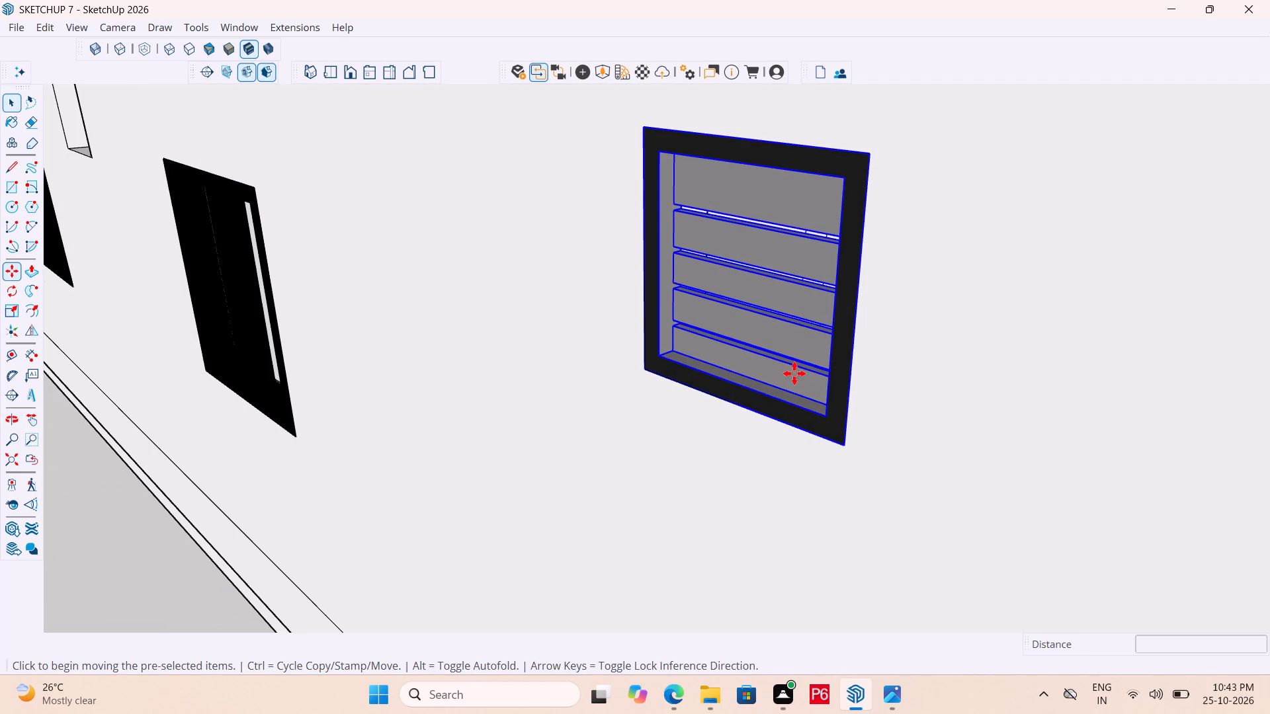
{"action": "left_click", "coordinate": [845, 444]}
{"action": "scroll", "coordinate": [921, 356], "scroll_direction": "down", "scroll_amount": 6}
{"action": "scroll", "coordinate": [977, 413], "scroll_direction": "down", "scroll_amount": 6}
{"action": "scroll", "coordinate": [384, 253], "scroll_direction": "up", "scroll_amount": 5}
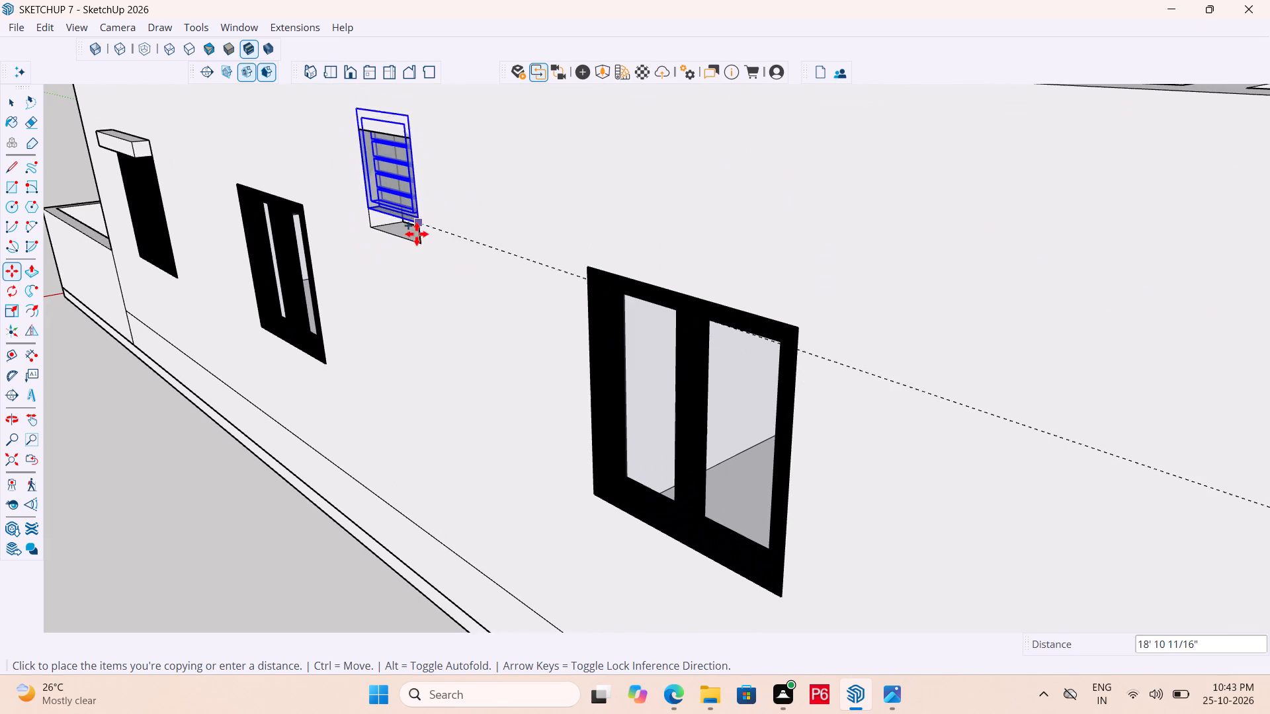
{"action": "left_click", "coordinate": [416, 235]}
{"action": "scroll", "coordinate": [873, 370], "scroll_direction": "down", "scroll_amount": 4}
{"action": "key", "text": "ctrl+s"}
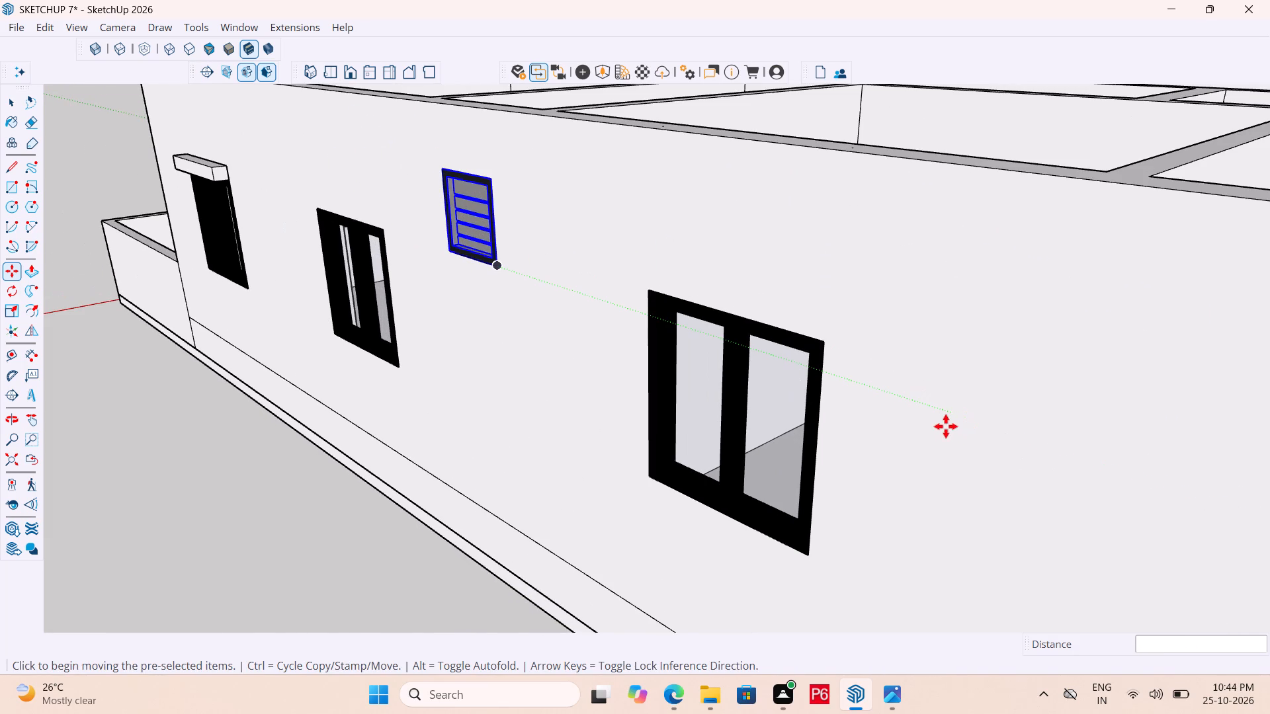
{"action": "key", "text": "ctrl+s"}
{"action": "key", "text": "ctrl+s"}
Copy the sunshade slab from the window nearest the front to above the neighbouring two-panel window, about 11' along the wall.
{"action": "key", "text": "space"}
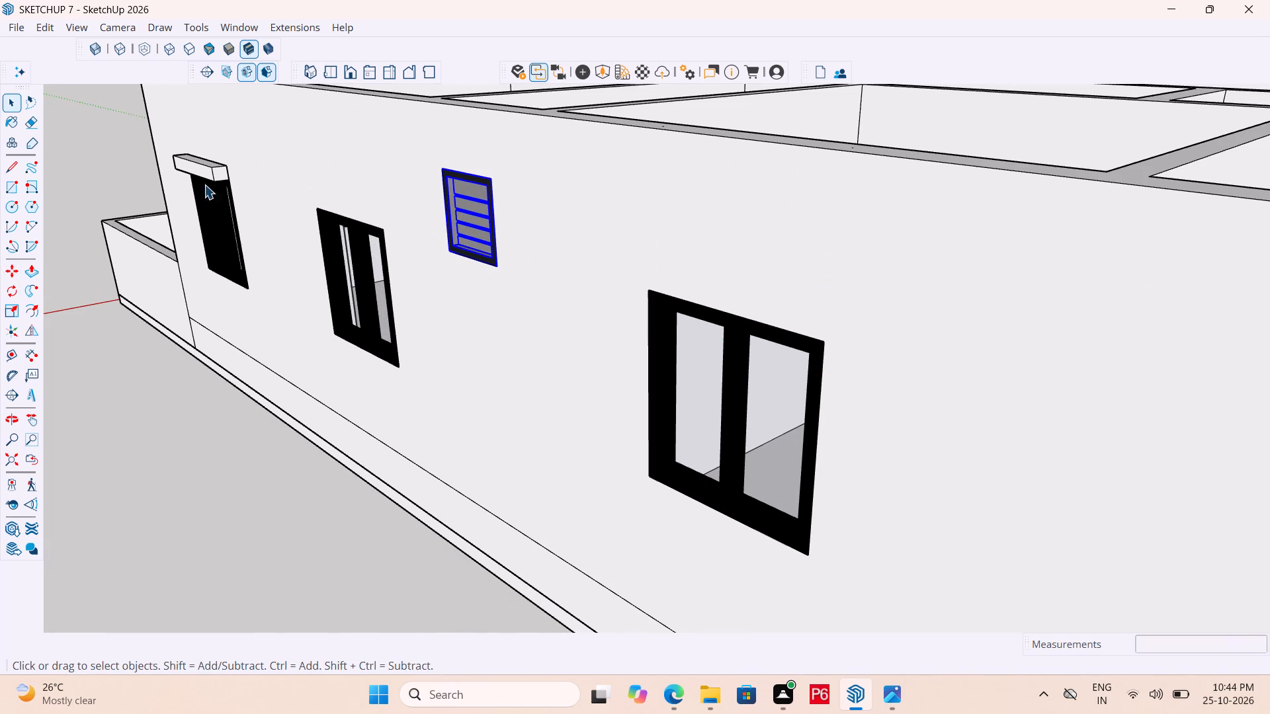
{"action": "left_click", "coordinate": [212, 167]}
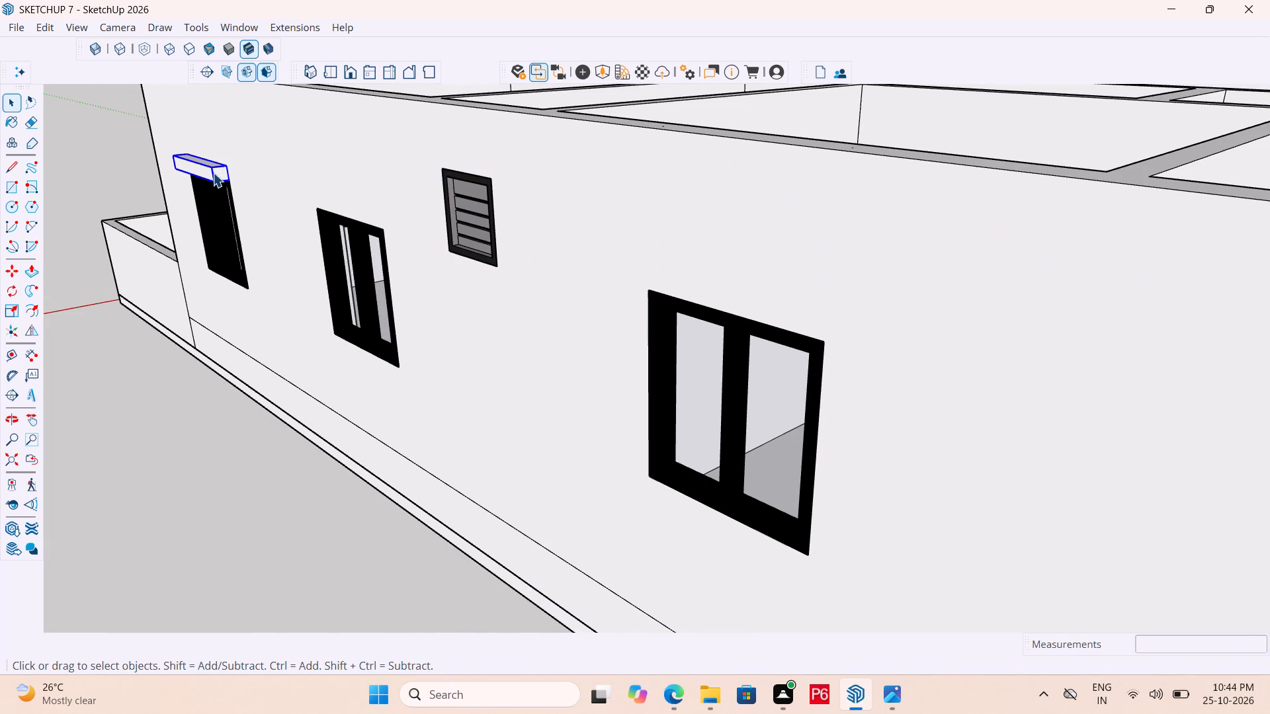
{"action": "scroll", "coordinate": [205, 167], "scroll_direction": "up", "scroll_amount": 4}
{"action": "key", "text": "m"}
{"action": "left_click", "coordinate": [240, 186]}
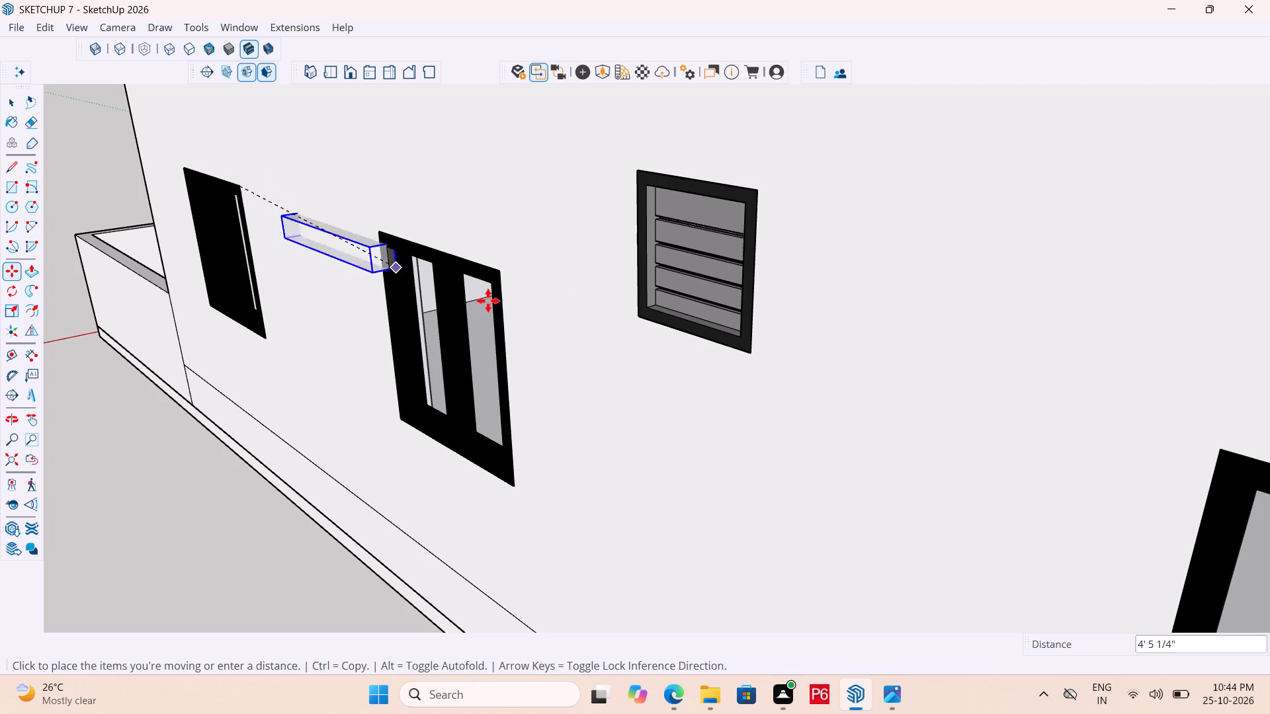
{"action": "left_click", "coordinate": [503, 275]}
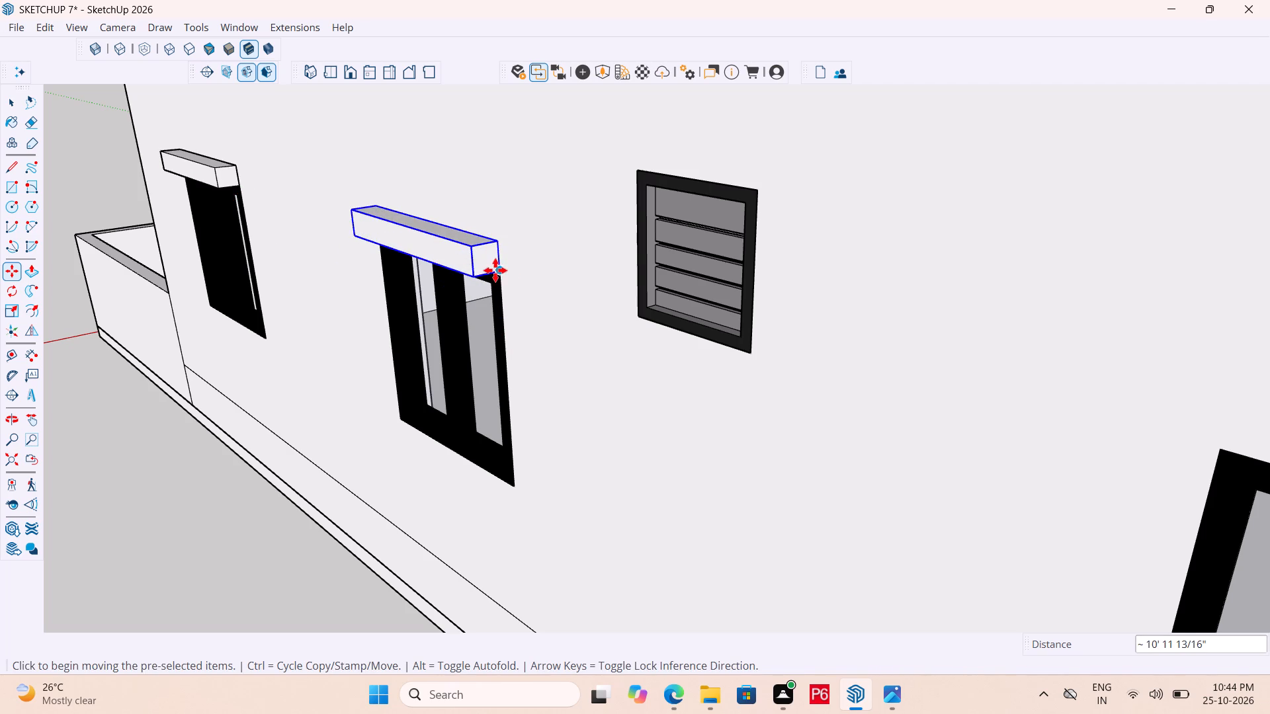
Copy the sunshade slab again to above the third two-panel window, about 14' 3" further along the side wall.
{"action": "left_click", "coordinate": [498, 270]}
{"action": "scroll", "coordinate": [343, 288], "scroll_direction": "down", "scroll_amount": 6}
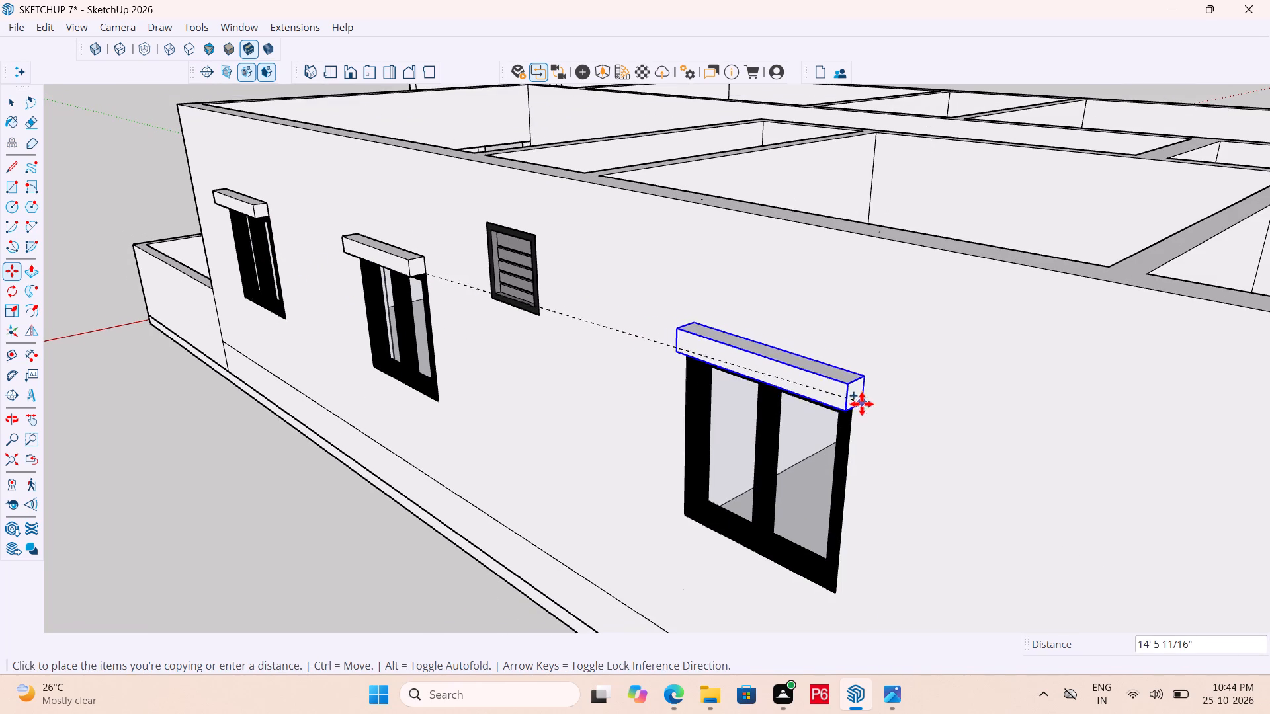
{"action": "scroll", "coordinate": [860, 422], "scroll_direction": "up", "scroll_amount": 5}
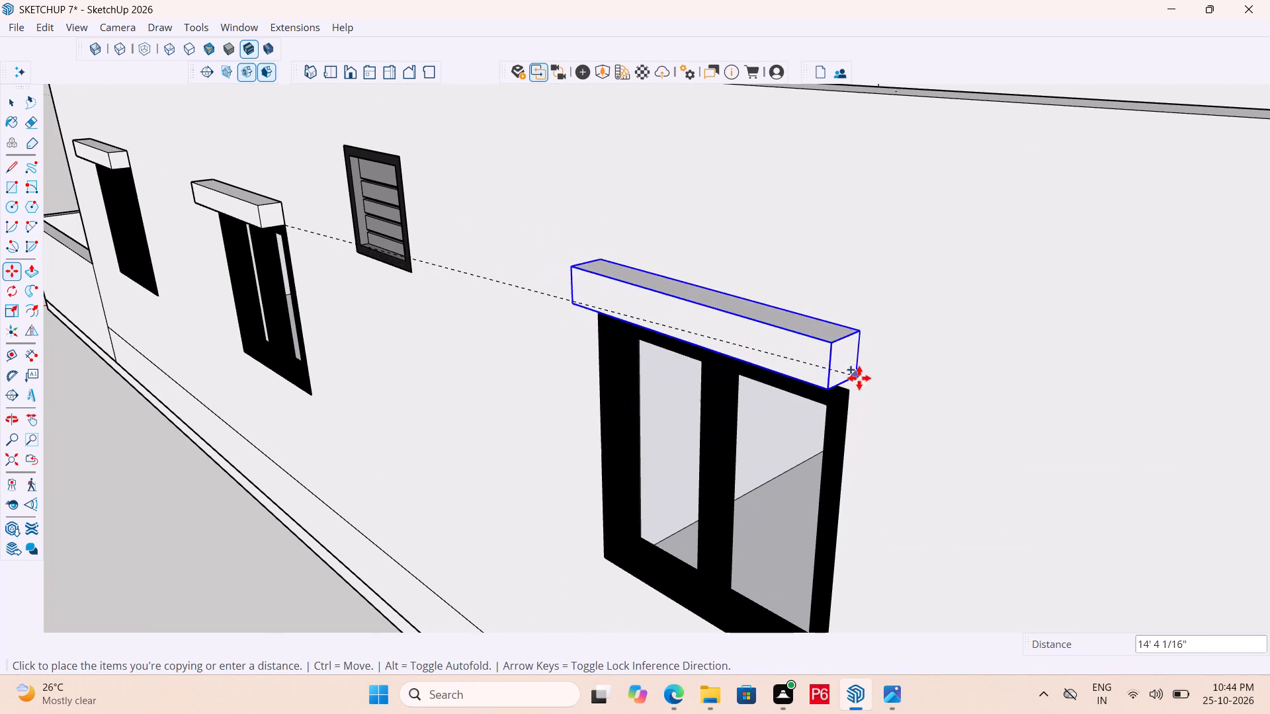
{"action": "middle_click_drag", "start_coordinate": [873, 427], "coordinate": [685, 327]}
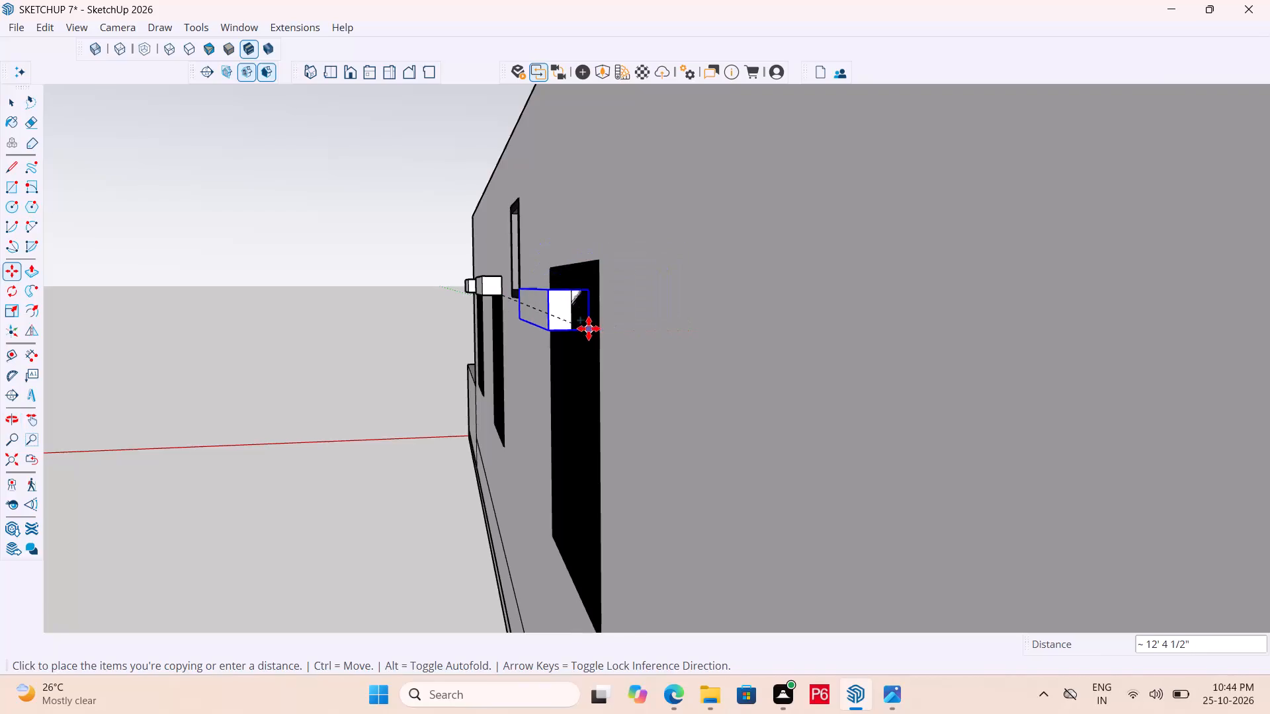
{"action": "middle_click_drag", "start_coordinate": [596, 322], "coordinate": [698, 426]}
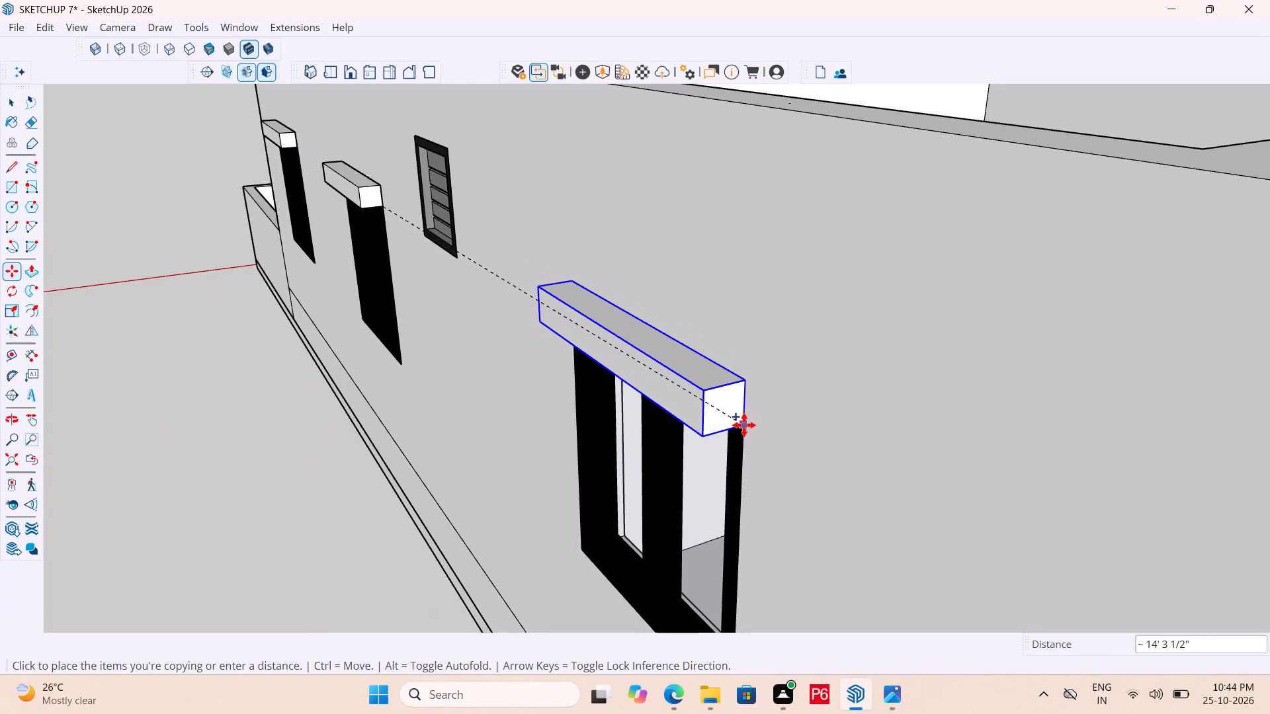
{"action": "left_click", "coordinate": [744, 425]}
{"action": "middle_click_drag", "start_coordinate": [806, 420], "coordinate": [859, 473]}
{"action": "scroll", "coordinate": [857, 477], "scroll_direction": "down", "scroll_amount": 1}
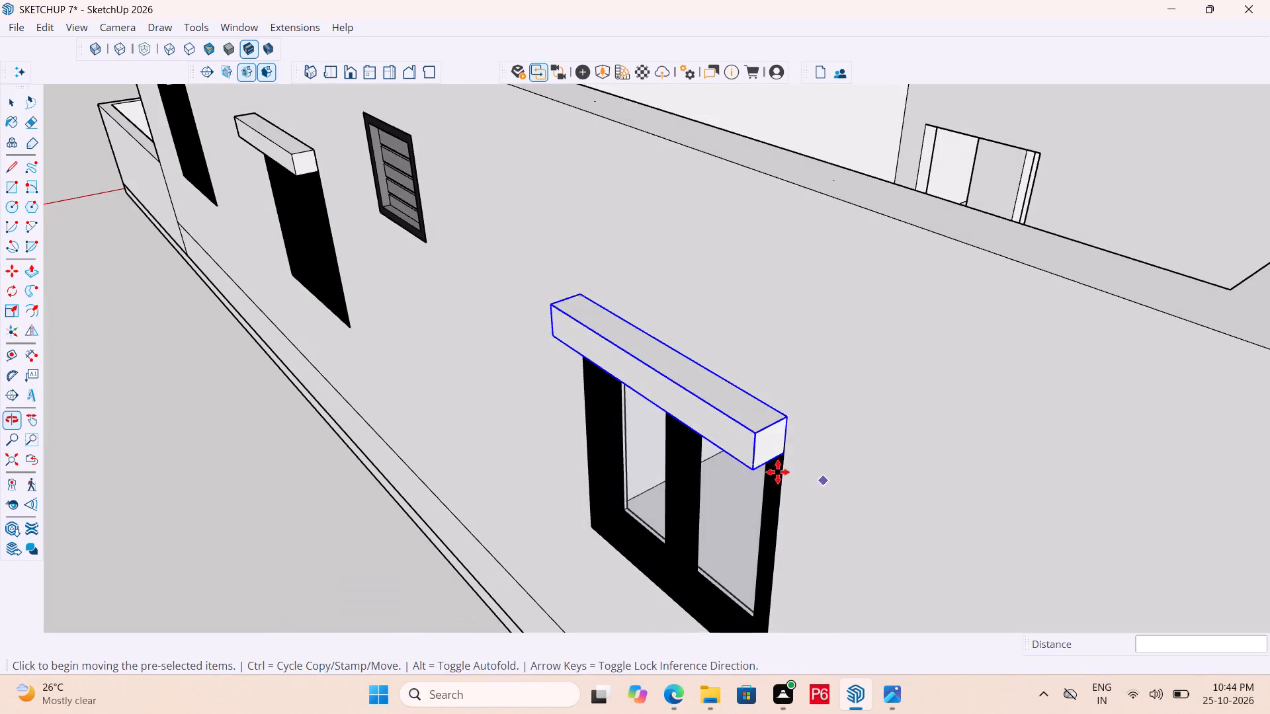
Copy the selected sunshade slab across to the opposite side wall, above its rearmost two-panel window, about 30' 6" away.
{"action": "scroll", "coordinate": [689, 465], "scroll_direction": "down", "scroll_amount": 7}
{"action": "scroll", "coordinate": [522, 462], "scroll_direction": "down", "scroll_amount": 6}
{"action": "scroll", "coordinate": [735, 453], "scroll_direction": "down", "scroll_amount": 5}
{"action": "middle_click_drag", "start_coordinate": [979, 450], "coordinate": [544, 448]}
{"action": "middle_click_drag", "start_coordinate": [794, 438], "coordinate": [444, 432]}
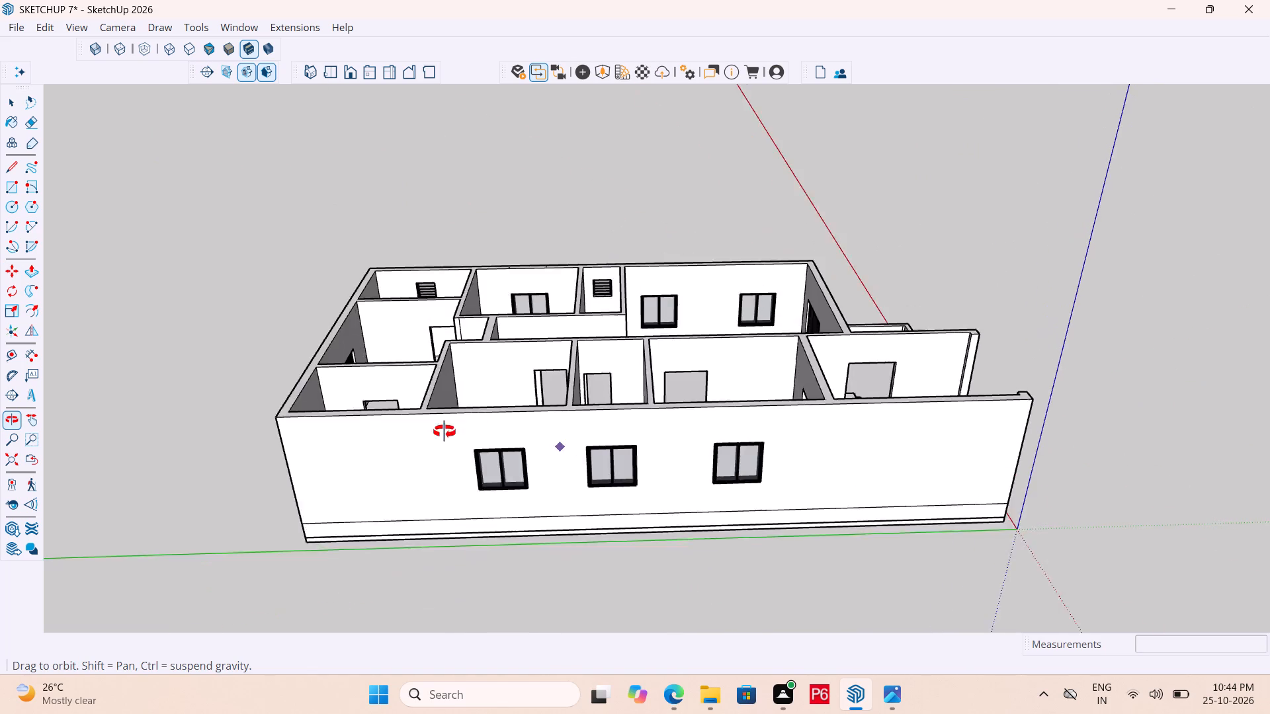
{"action": "middle_click_drag", "start_coordinate": [444, 432], "coordinate": [1269, 363]}
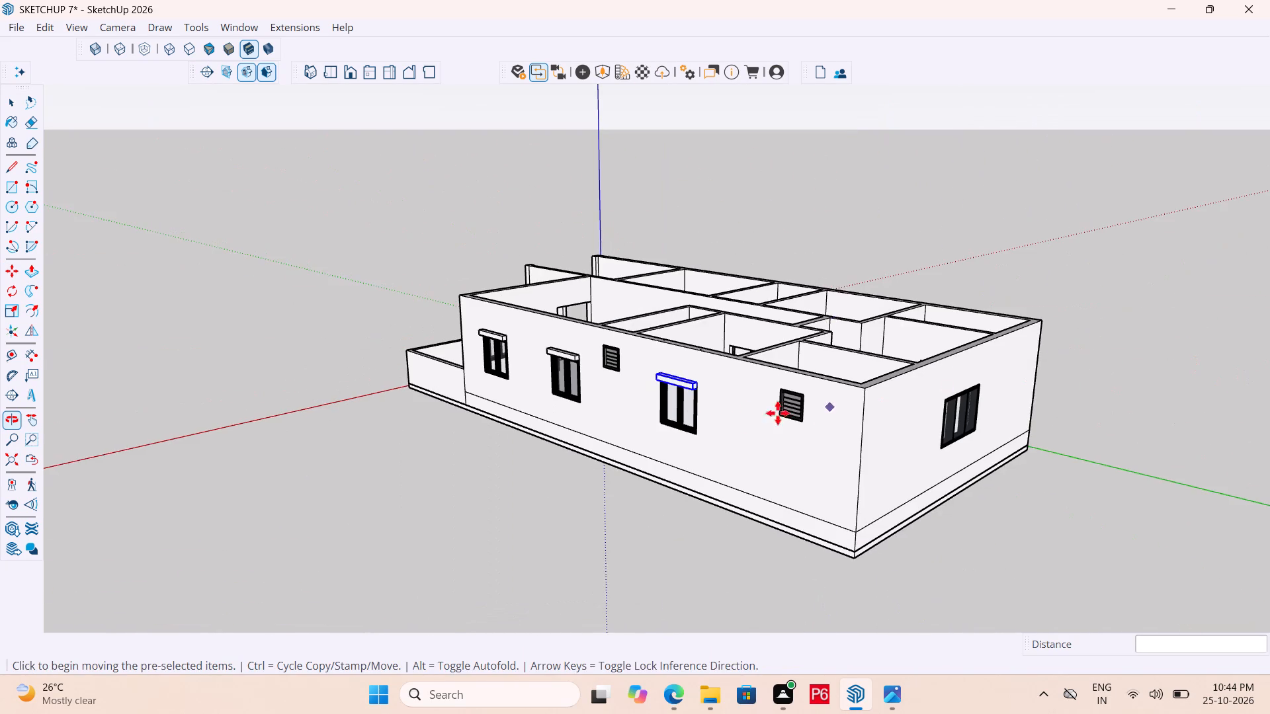
{"action": "scroll", "coordinate": [668, 416], "scroll_direction": "up", "scroll_amount": 20}
{"action": "scroll", "coordinate": [668, 416], "scroll_direction": "up", "scroll_amount": 1}
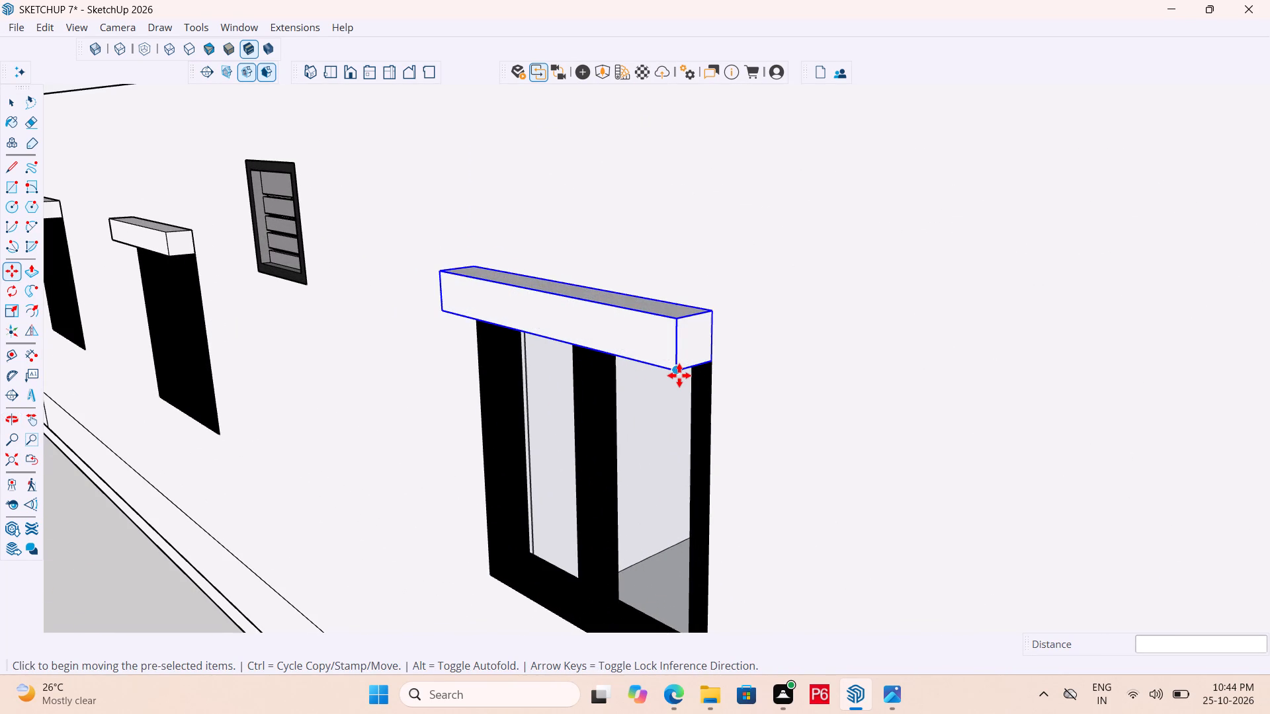
{"action": "left_click", "coordinate": [679, 376]}
{"action": "scroll", "coordinate": [499, 286], "scroll_direction": "down", "scroll_amount": 13}
{"action": "scroll", "coordinate": [801, 368], "scroll_direction": "down", "scroll_amount": 4}
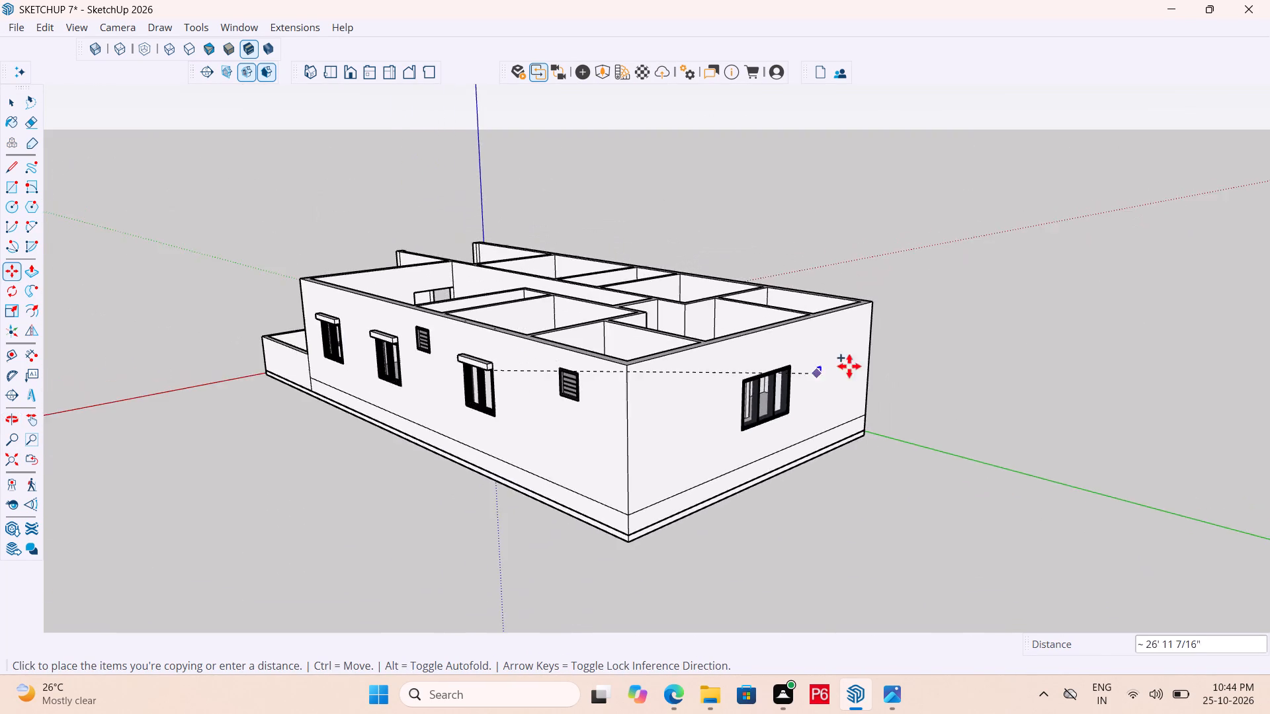
{"action": "middle_click_drag", "start_coordinate": [967, 354], "coordinate": [0, 491]}
{"action": "scroll", "coordinate": [688, 500], "scroll_direction": "up", "scroll_amount": 4}
{"action": "scroll", "coordinate": [537, 396], "scroll_direction": "up", "scroll_amount": 6}
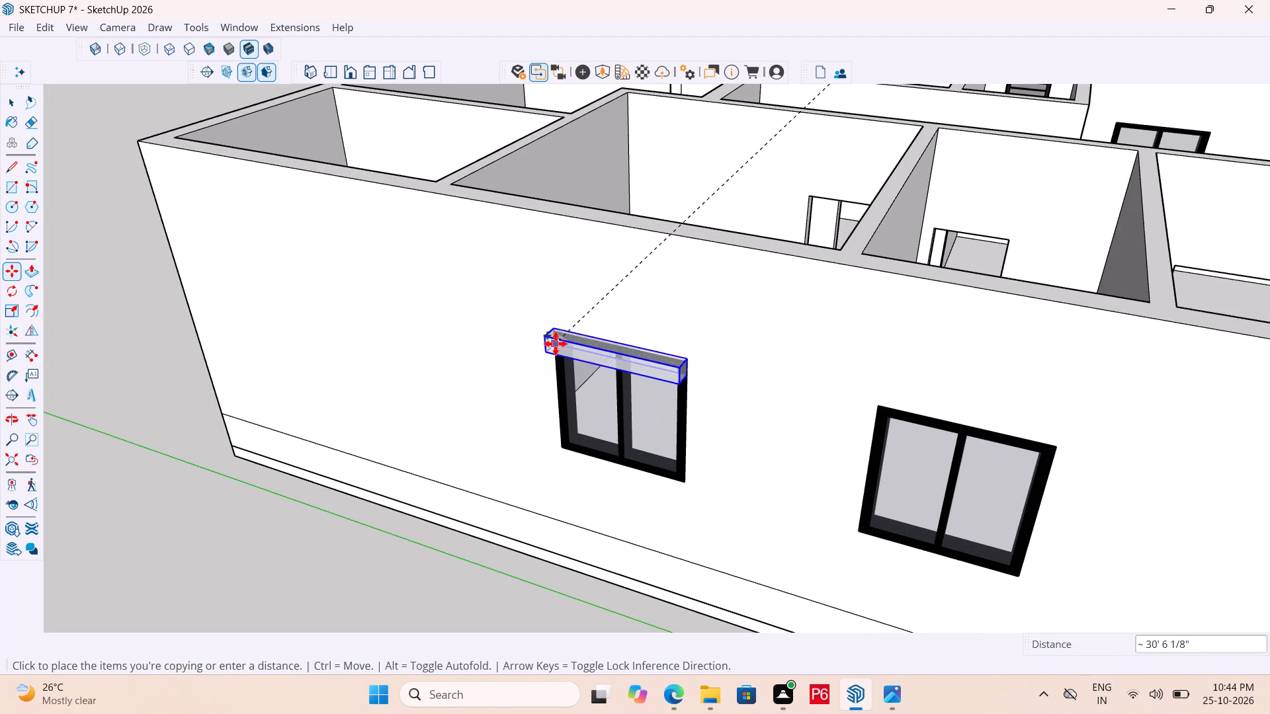
{"action": "middle_click_drag", "start_coordinate": [534, 377], "coordinate": [831, 317]}
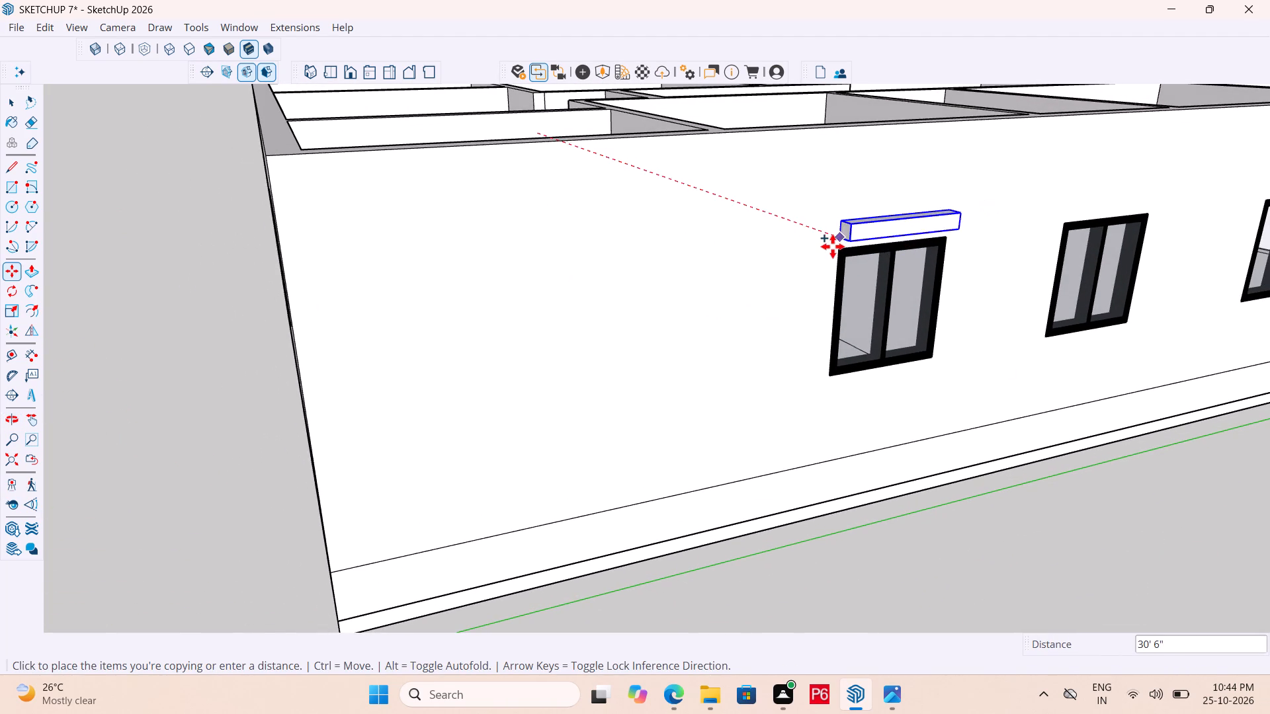
{"action": "left_click", "coordinate": [837, 251]}
Copy the sunshade slab about 9' along this side wall to above the middle two-panel window.
{"action": "scroll", "coordinate": [859, 193], "scroll_direction": "up", "scroll_amount": 5}
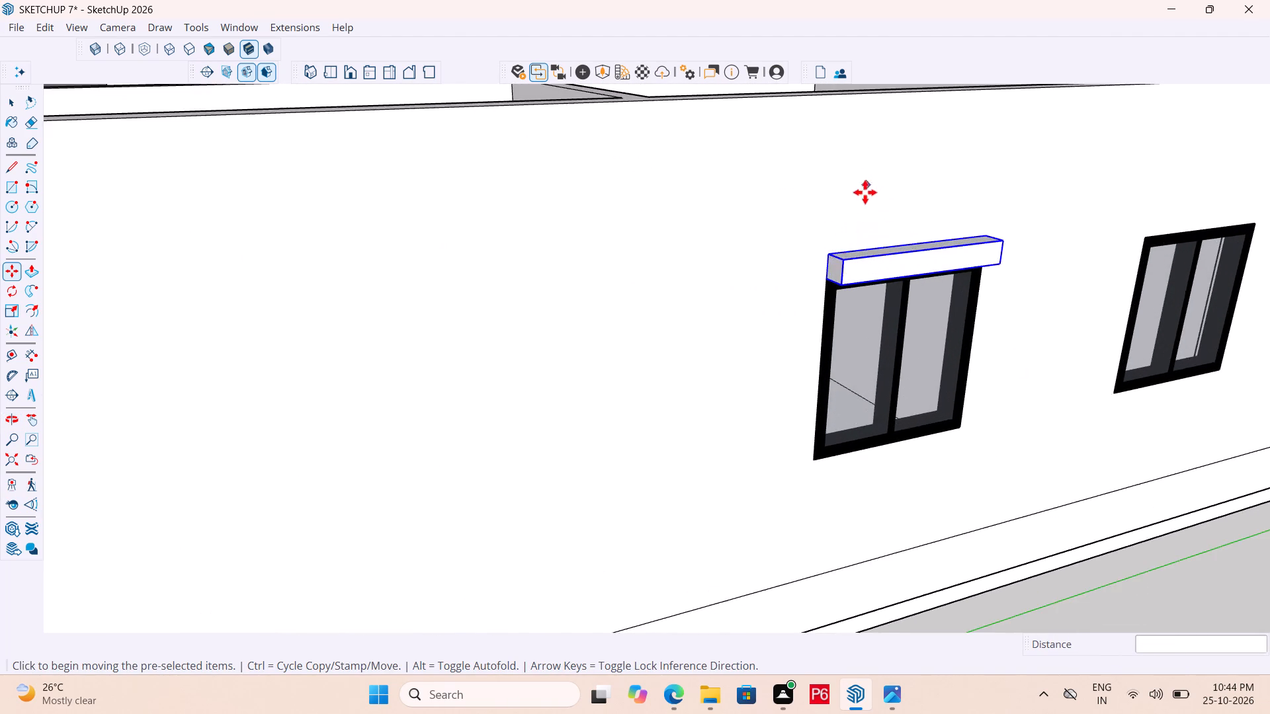
{"action": "scroll", "coordinate": [844, 264], "scroll_direction": "up", "scroll_amount": 4}
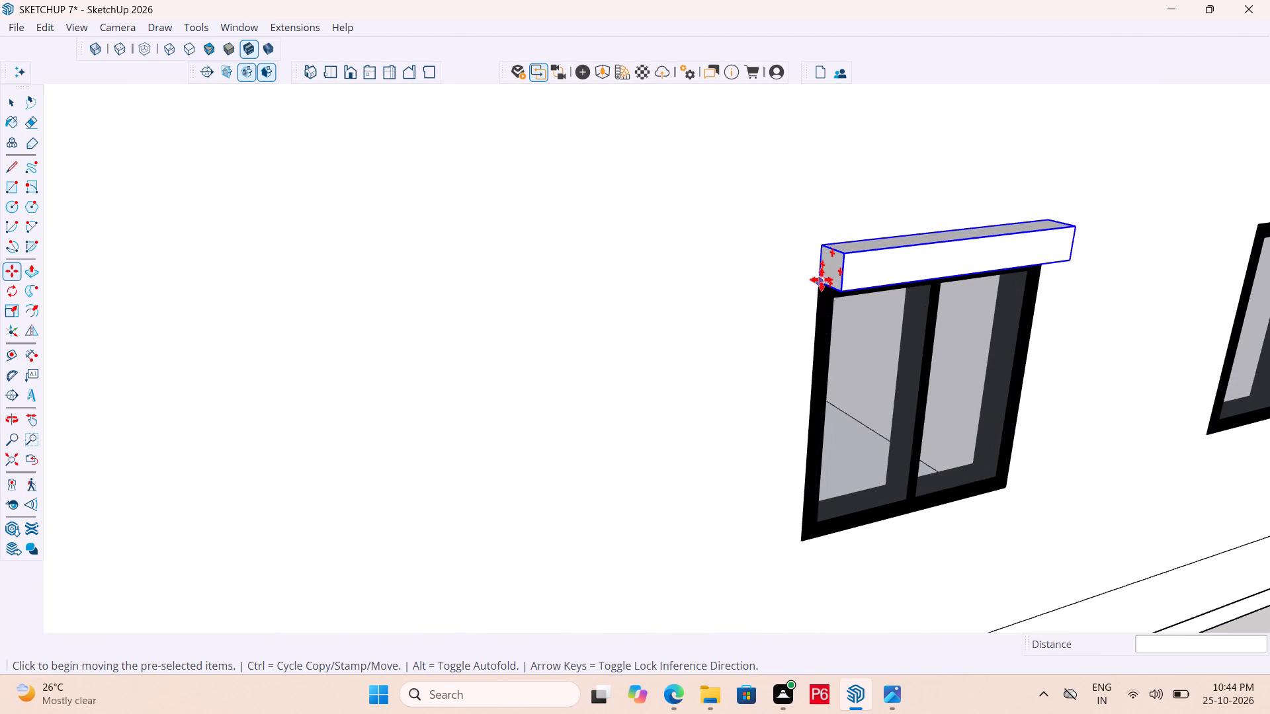
{"action": "left_click", "coordinate": [822, 278]}
{"action": "scroll", "coordinate": [451, 416], "scroll_direction": "down", "scroll_amount": 6}
{"action": "scroll", "coordinate": [1117, 241], "scroll_direction": "up", "scroll_amount": 4}
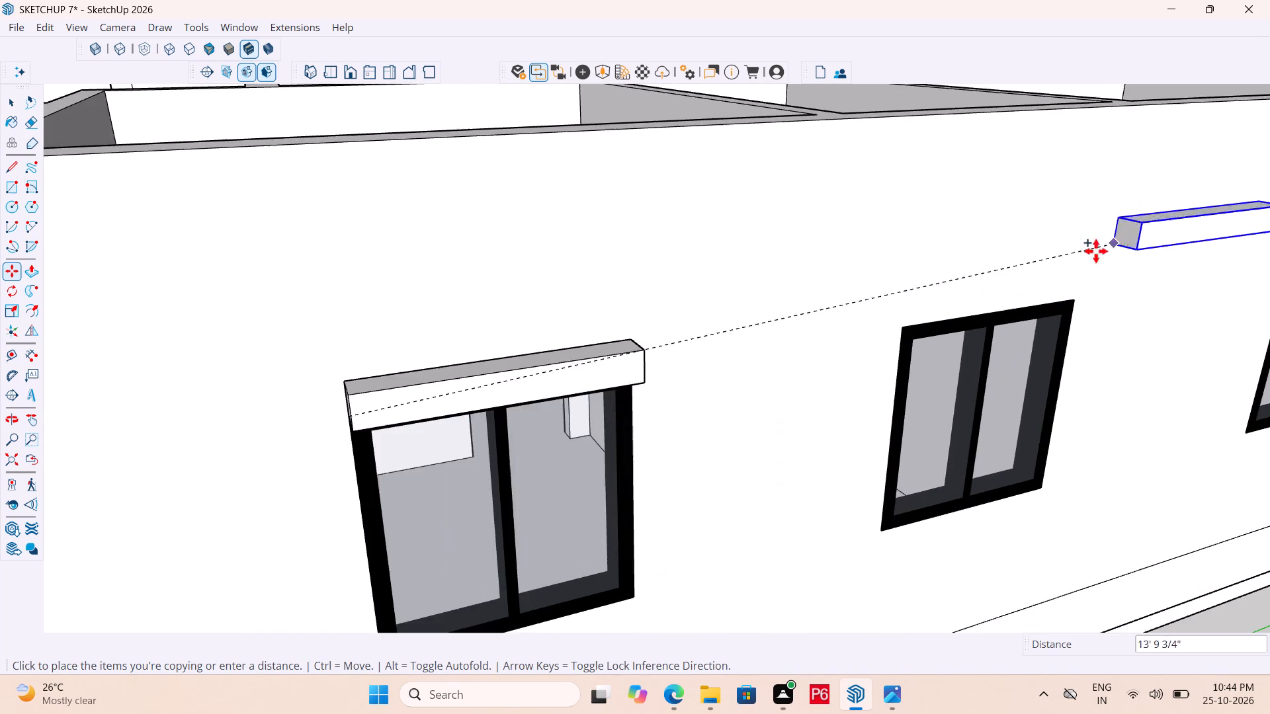
{"action": "scroll", "coordinate": [949, 342], "scroll_direction": "up", "scroll_amount": 5}
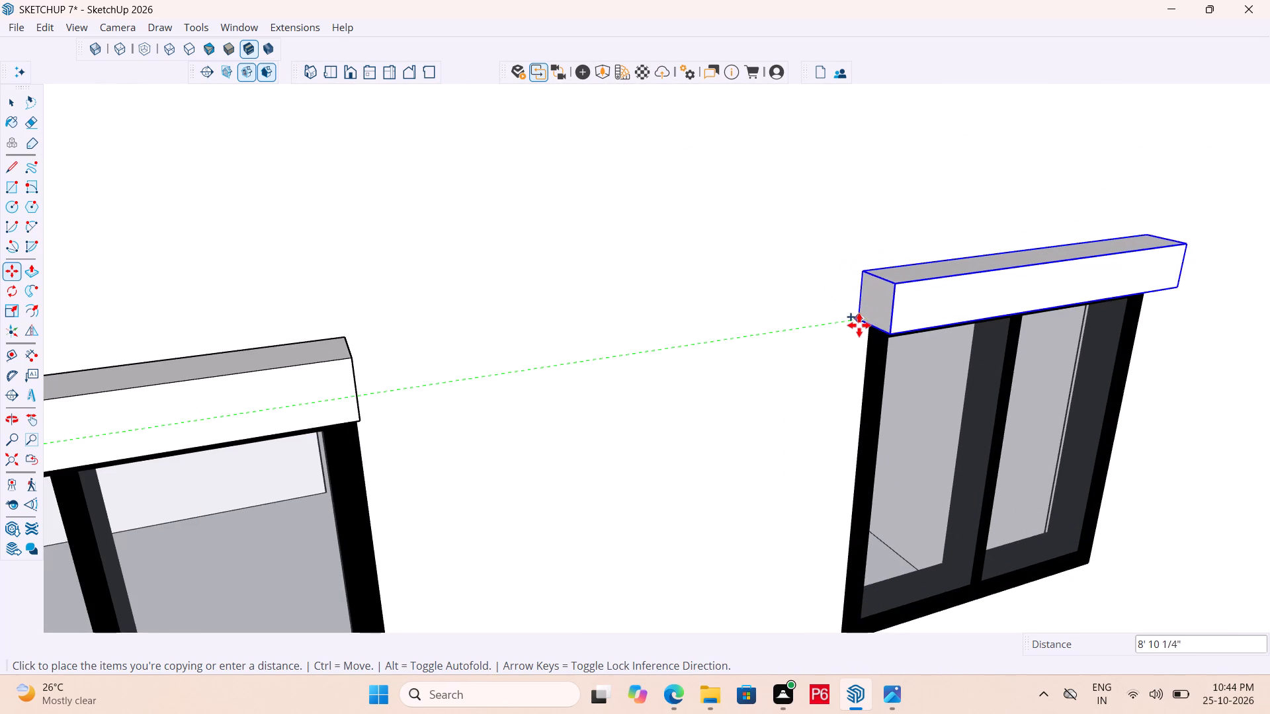
{"action": "left_click", "coordinate": [872, 321]}
Copy the sunshade slab again to above the two-panel window nearest the front, aligning it with the frame's upper corner, and save the model.
{"action": "left_click", "coordinate": [874, 314]}
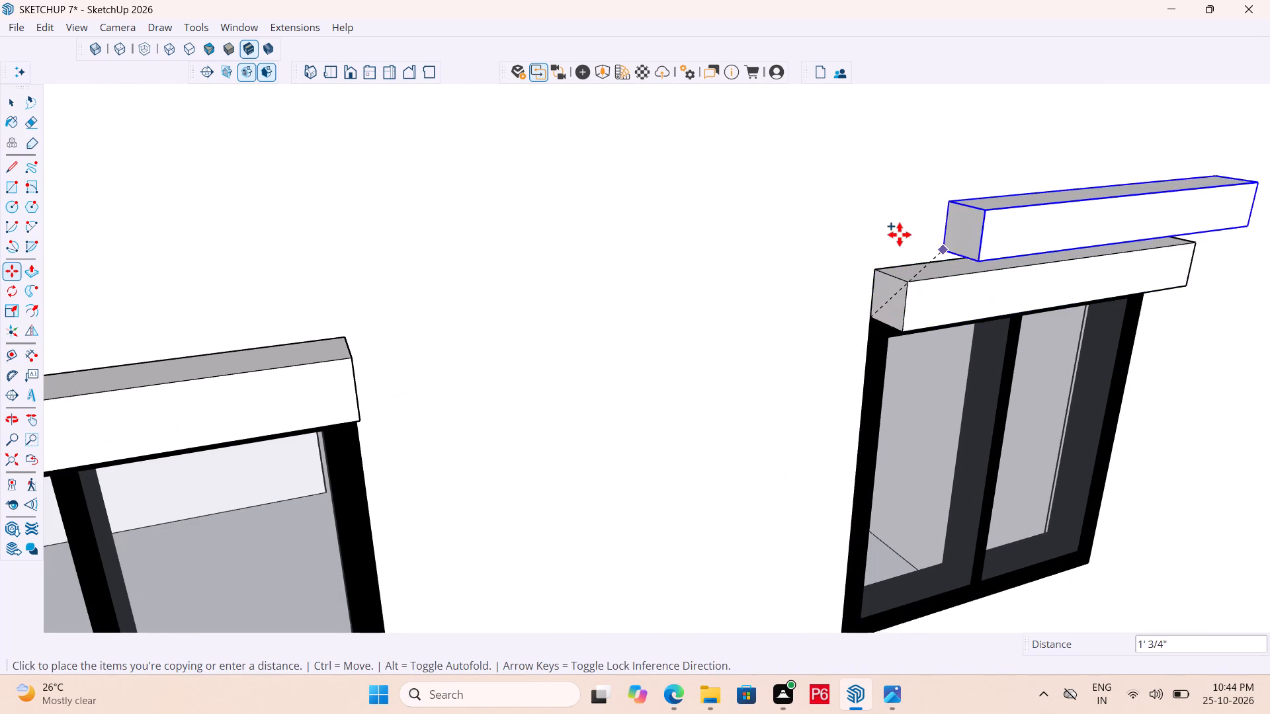
{"action": "scroll", "coordinate": [344, 381], "scroll_direction": "down", "scroll_amount": 6}
{"action": "scroll", "coordinate": [130, 520], "scroll_direction": "down", "scroll_amount": 6}
{"action": "scroll", "coordinate": [888, 342], "scroll_direction": "up", "scroll_amount": 4}
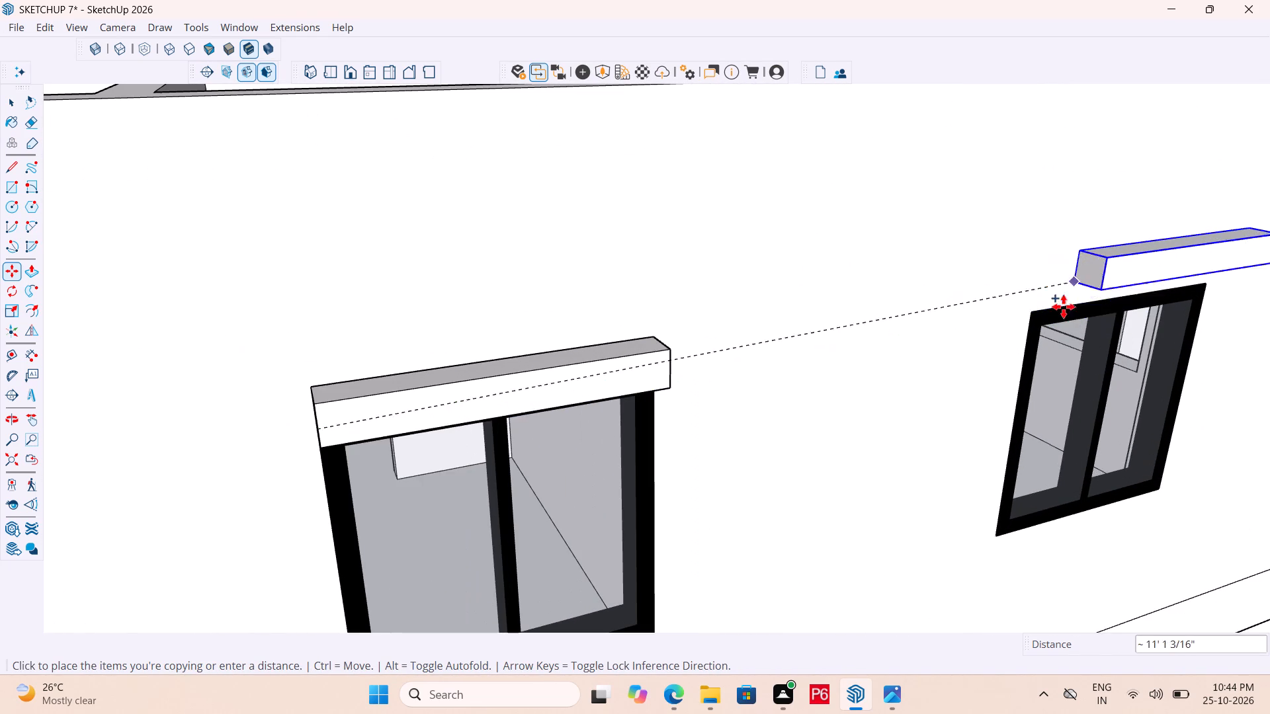
{"action": "left_click", "coordinate": [1037, 309]}
{"action": "scroll", "coordinate": [1001, 241], "scroll_direction": "down", "scroll_amount": 4}
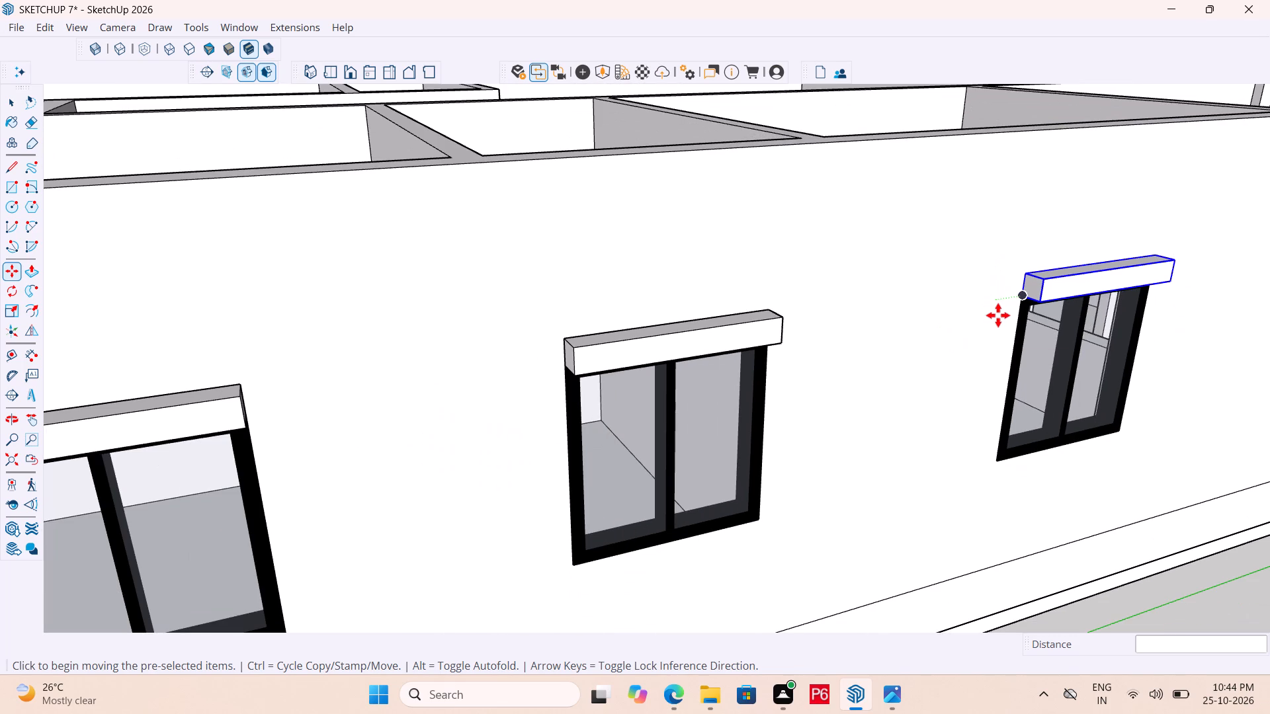
{"action": "key", "text": "ctrl+s"}
{"action": "key", "text": "ctrl+s"}
{"action": "key", "text": "ctrl+s"}
Save the model, open the house group for editing and select the sunshade above the front wall's three-panel window, ready to move.
{"action": "scroll", "coordinate": [1106, 376], "scroll_direction": "down", "scroll_amount": 3, "text": "ctrl"}
{"action": "scroll", "coordinate": [1114, 417], "scroll_direction": "down", "scroll_amount": 5}
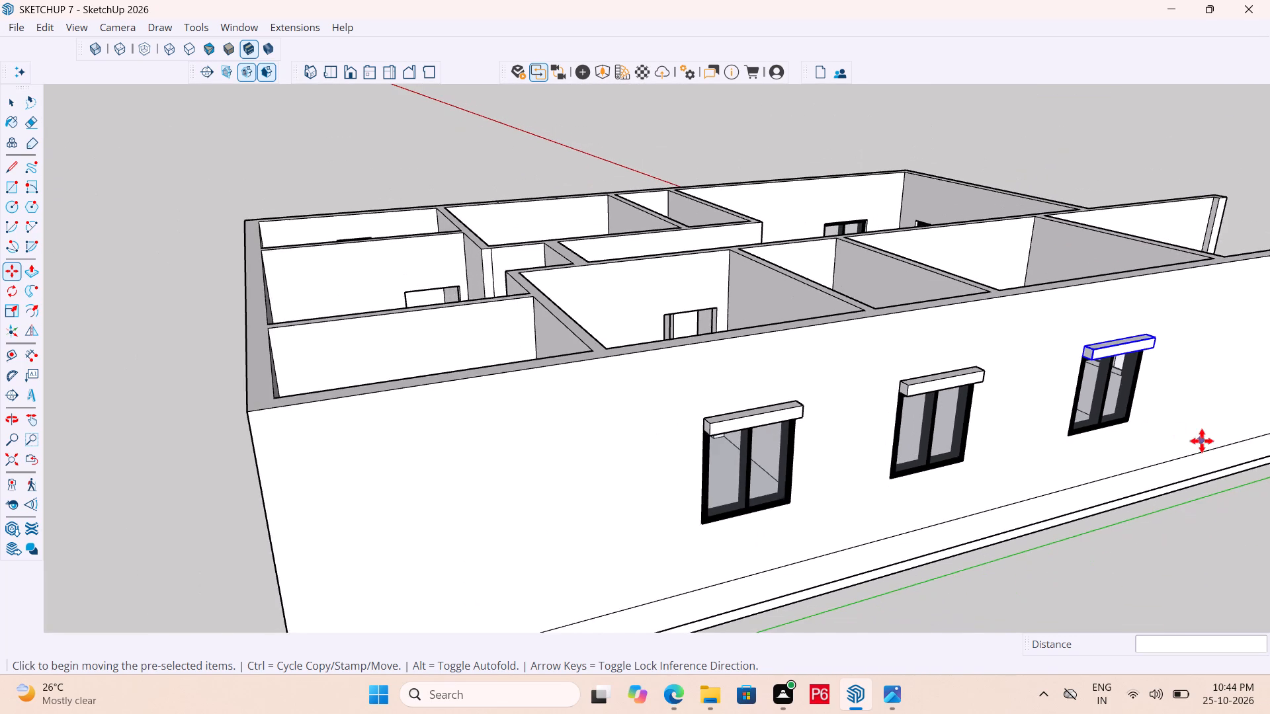
{"action": "scroll", "coordinate": [942, 425], "scroll_direction": "down", "scroll_amount": 5}
{"action": "scroll", "coordinate": [747, 440], "scroll_direction": "down", "scroll_amount": 6}
{"action": "middle_click_drag", "start_coordinate": [1201, 344], "coordinate": [329, 321]}
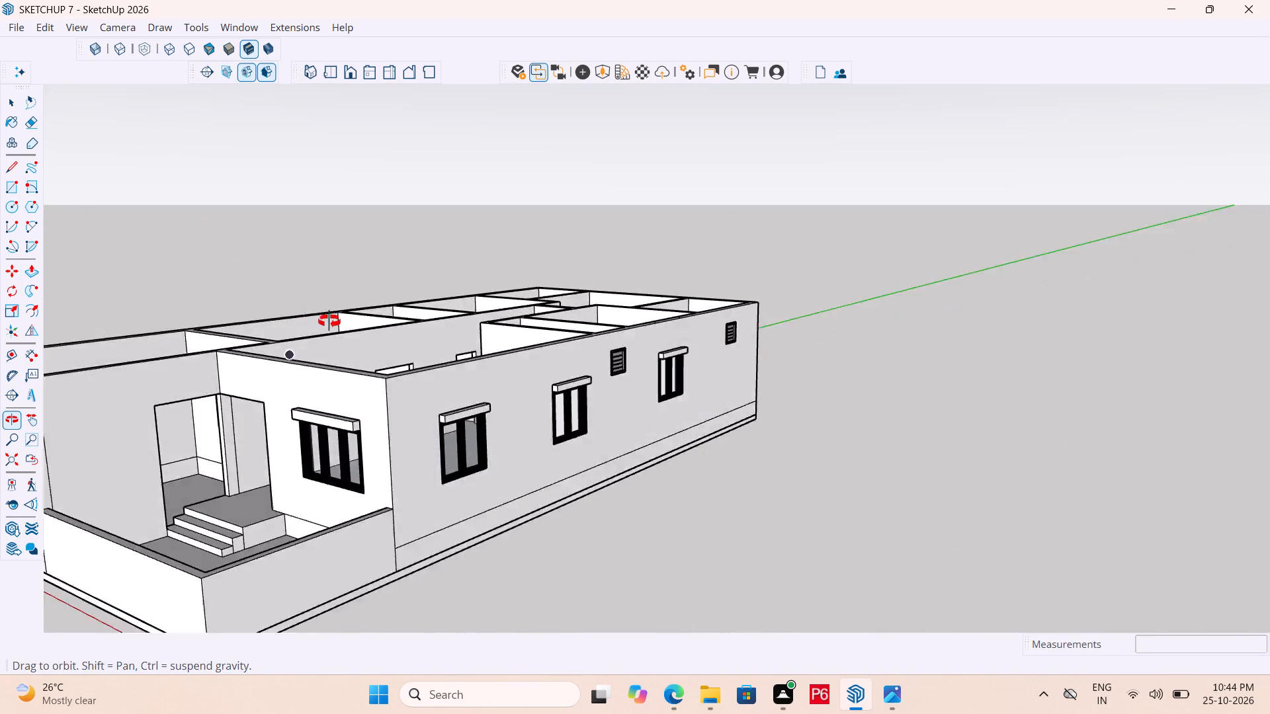
{"action": "middle_click_drag", "start_coordinate": [329, 321], "coordinate": [405, 340]}
{"action": "scroll", "coordinate": [474, 497], "scroll_direction": "up", "scroll_amount": 9}
{"action": "left_click", "coordinate": [559, 481]}
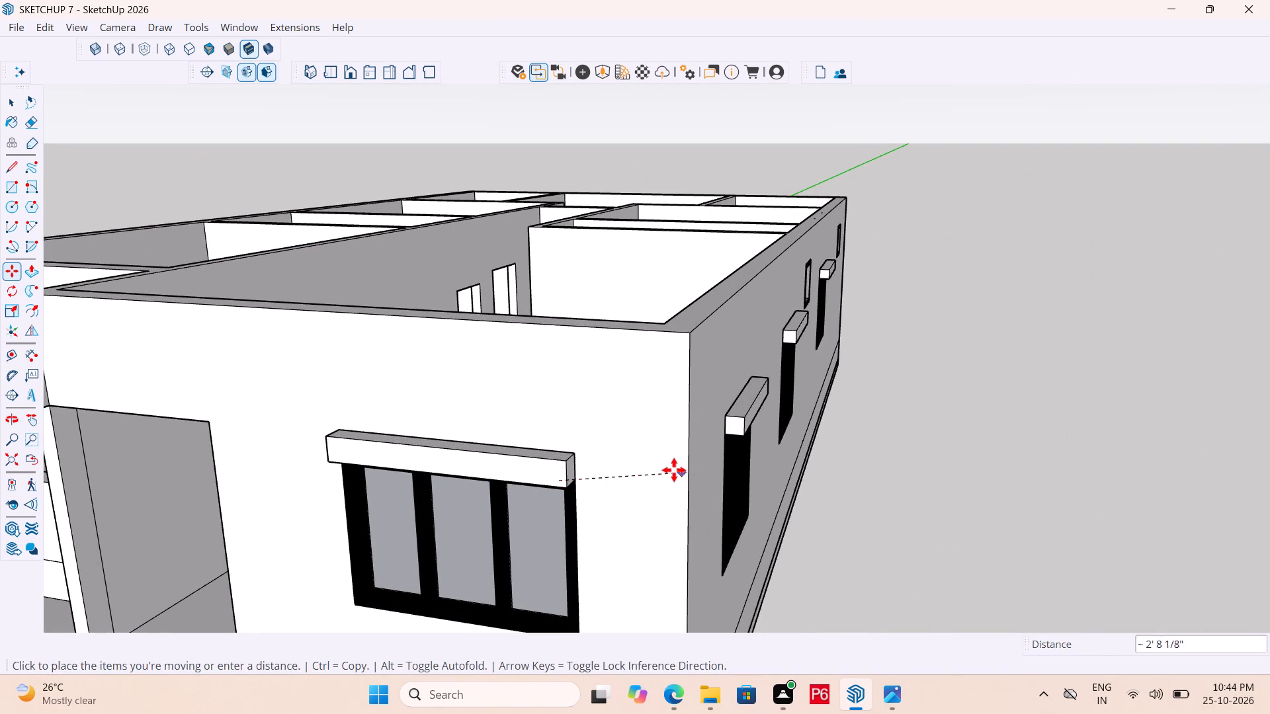
{"action": "key", "text": "Escape"}
{"action": "key", "text": "ctrl+s"}
{"action": "key", "text": "ctrl+s"}
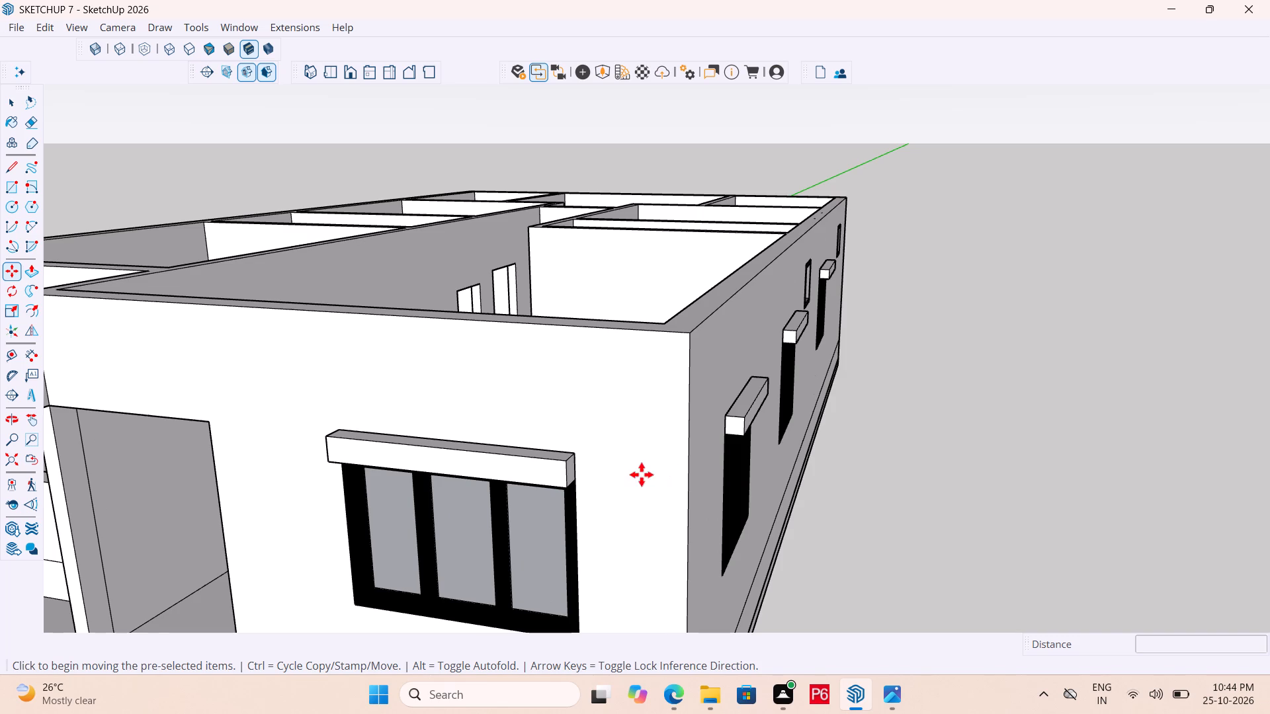
{"action": "key", "text": "ctrl+s"}
{"action": "key", "text": "ctrl+s"}
{"action": "key", "text": "space"}
{"action": "left_click", "coordinate": [560, 477]}
{"action": "middle_click_drag", "start_coordinate": [609, 463], "coordinate": [589, 467]}
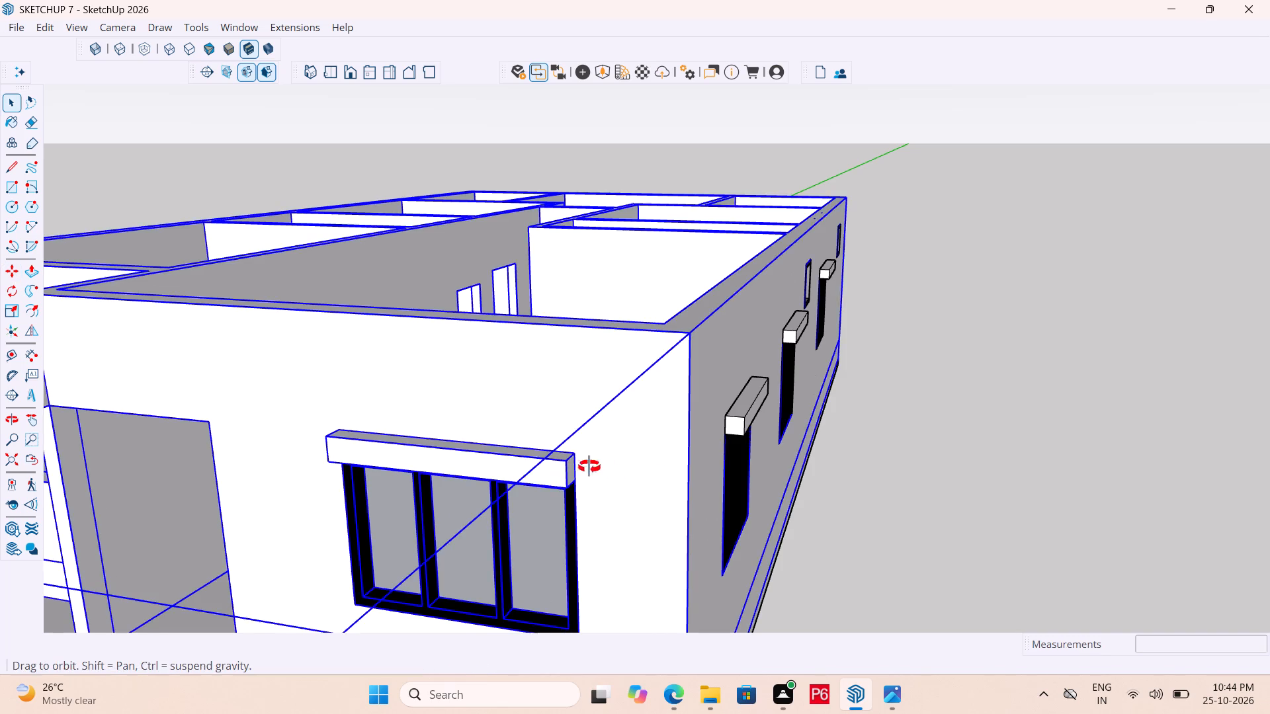
{"action": "middle_click_drag", "start_coordinate": [589, 467], "coordinate": [481, 471]}
{"action": "double_click", "coordinate": [442, 459]}
{"action": "left_click", "coordinate": [392, 456]}
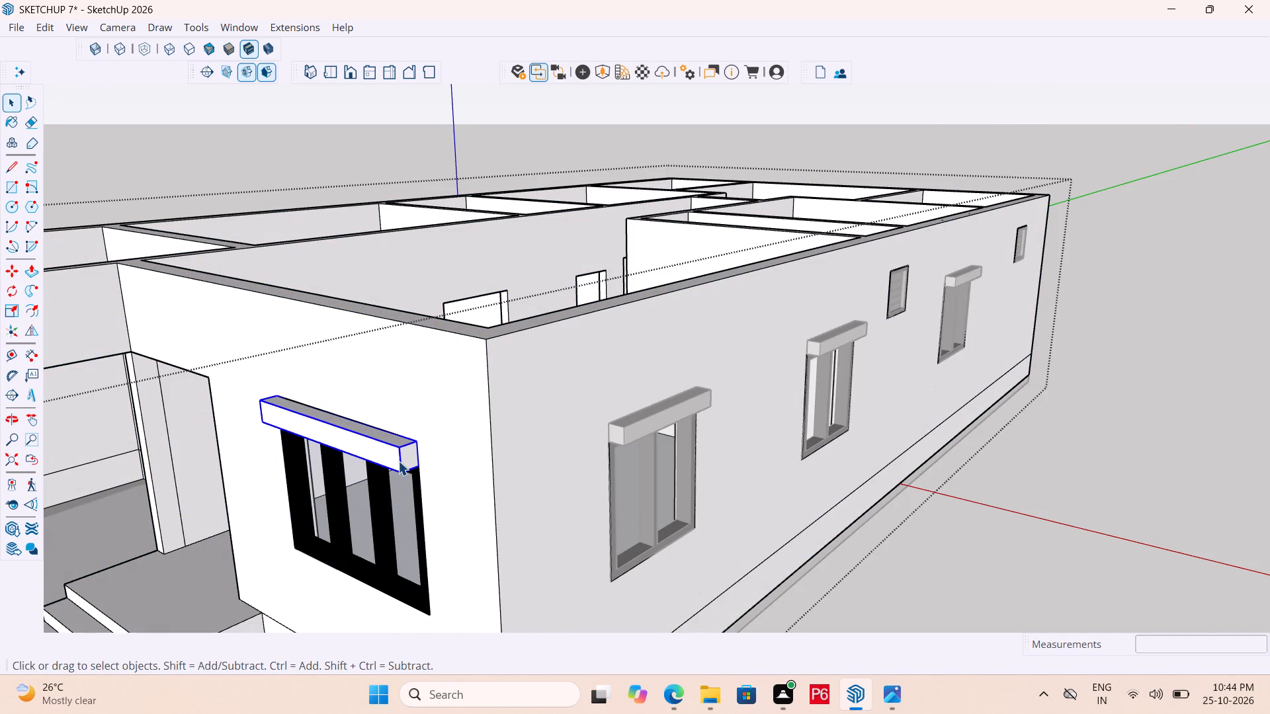
{"action": "scroll", "coordinate": [398, 461], "scroll_direction": "up", "scroll_amount": 4}
{"action": "key", "text": "m"}
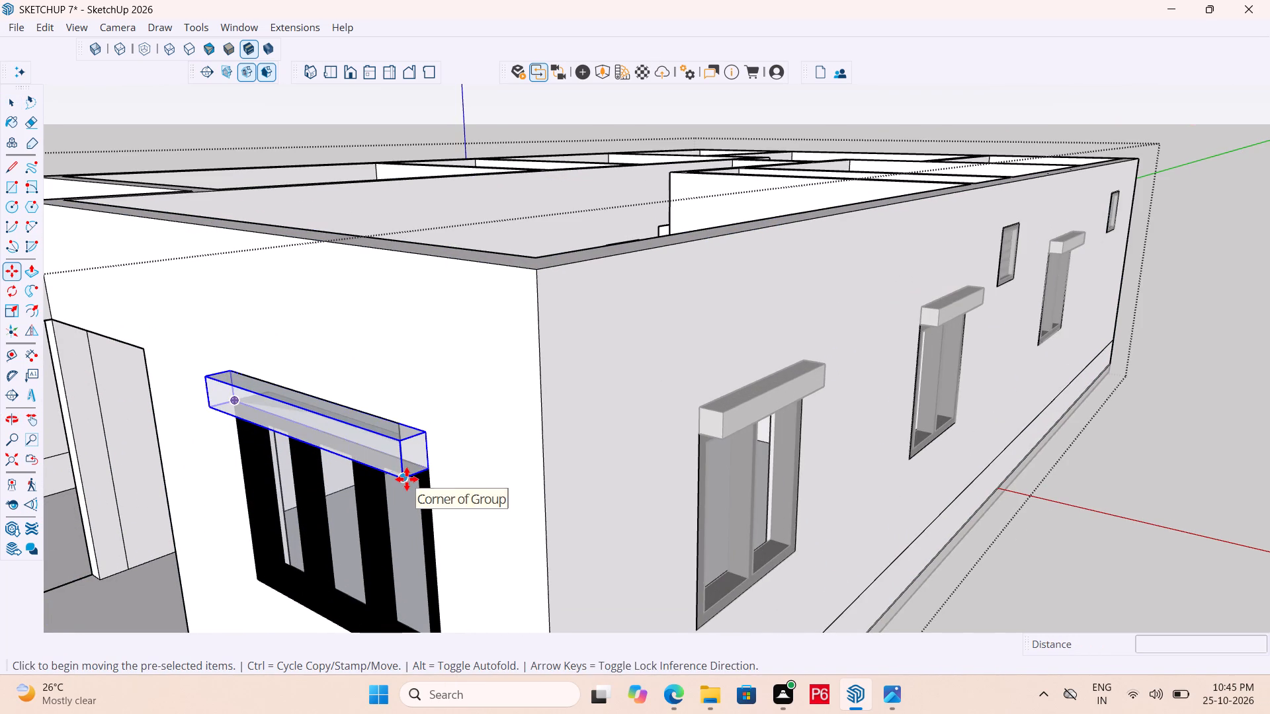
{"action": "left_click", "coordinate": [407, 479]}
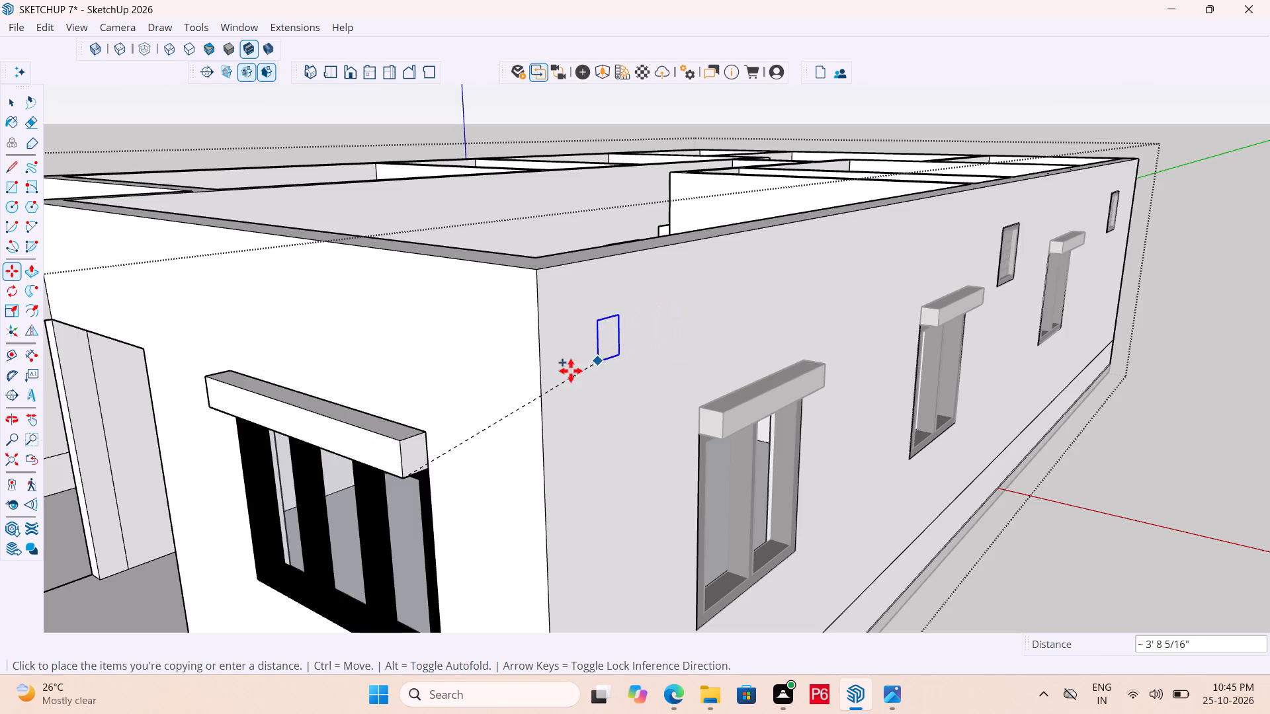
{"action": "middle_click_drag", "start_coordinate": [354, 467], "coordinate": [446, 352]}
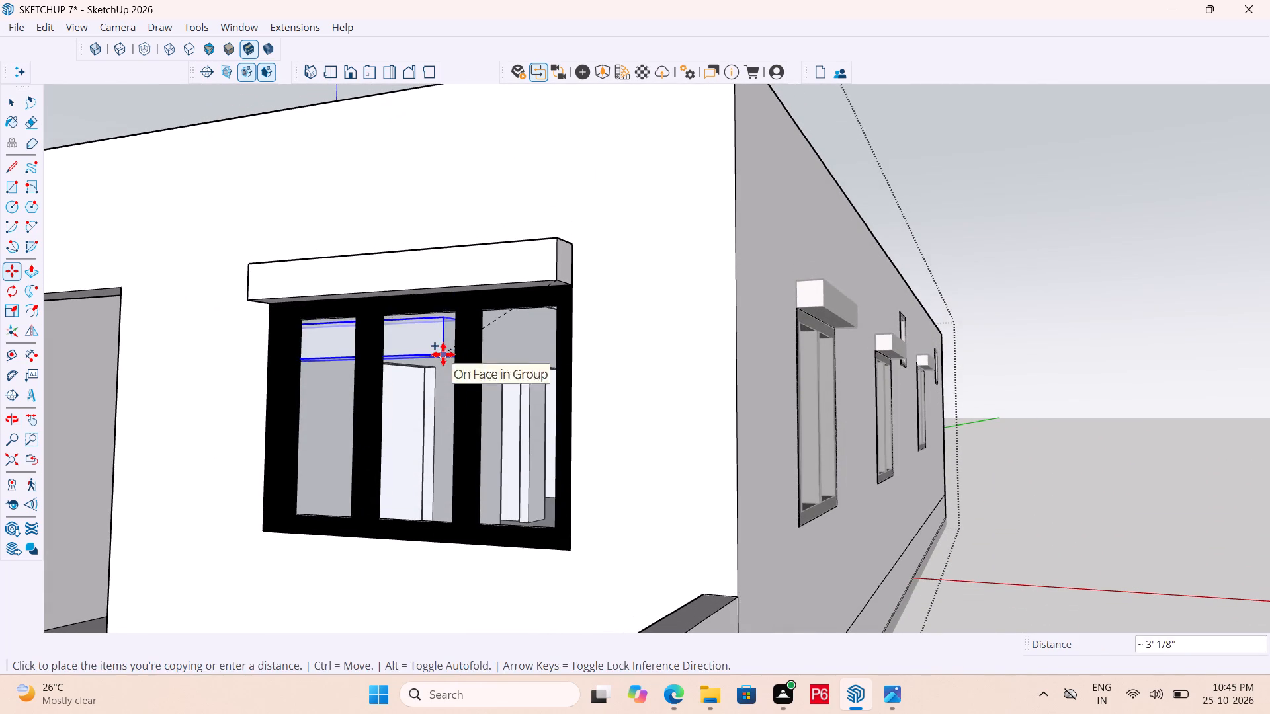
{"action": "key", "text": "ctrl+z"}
Copy the front window's sunshade to above the three-panel window on the rear wall, about 49' 7" away, and save the model.
{"action": "middle_click_drag", "start_coordinate": [552, 291], "coordinate": [519, 404]}
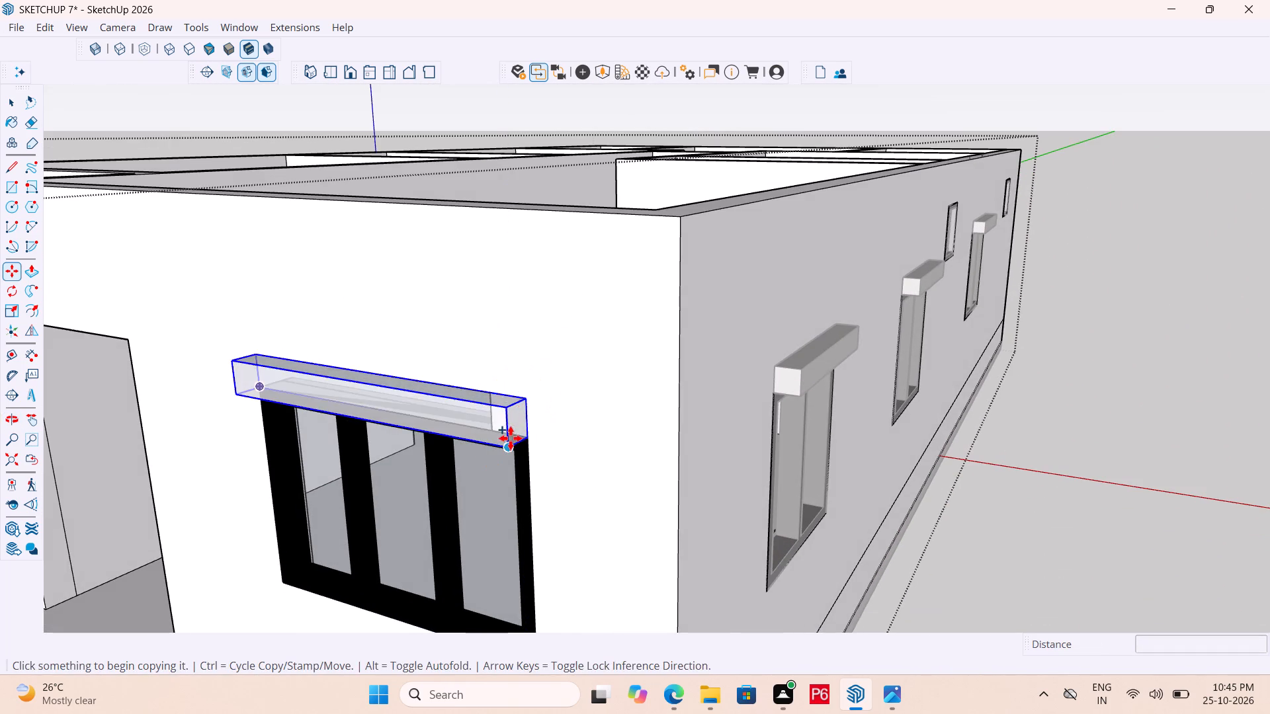
{"action": "left_click", "coordinate": [511, 442]}
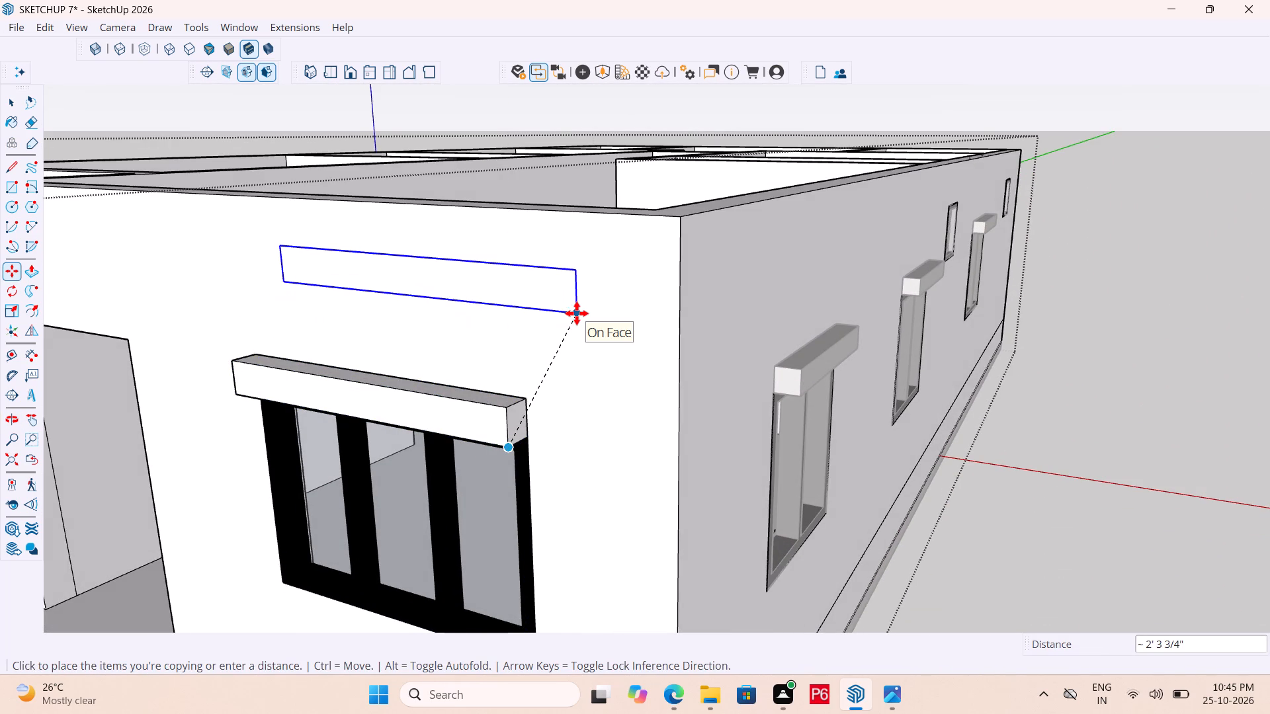
{"action": "middle_click_drag", "start_coordinate": [523, 386], "coordinate": [534, 428]}
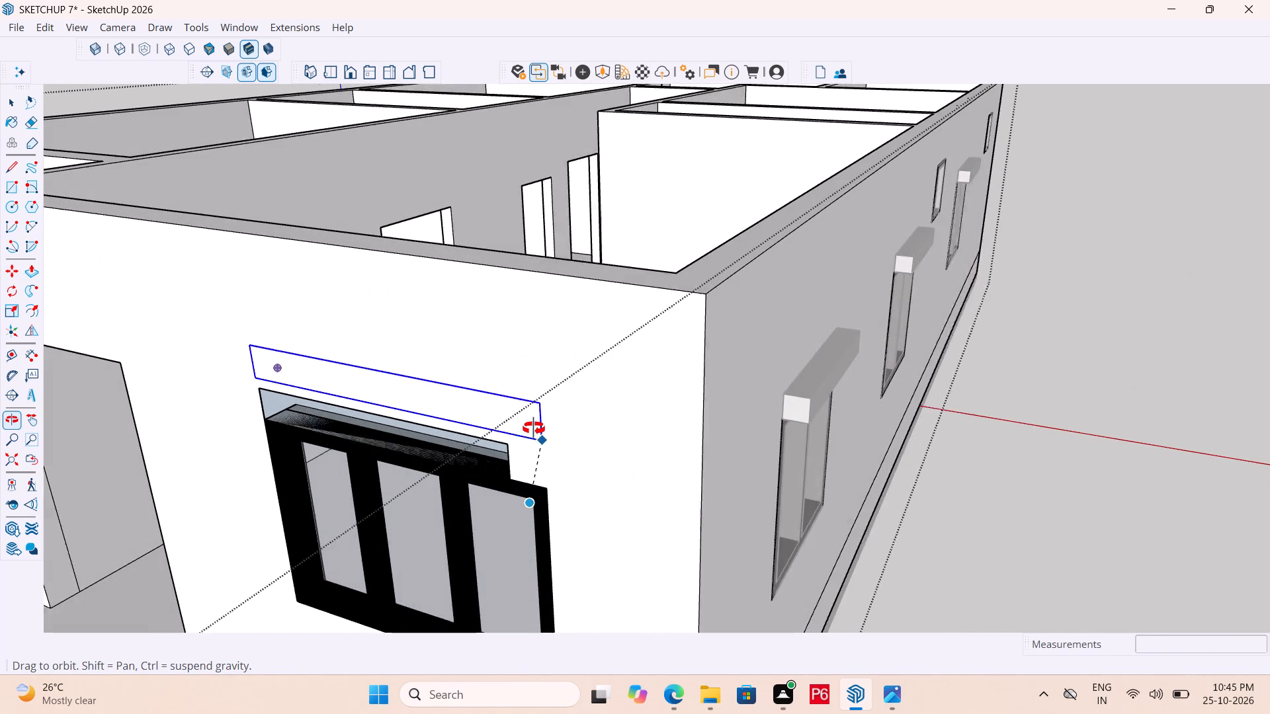
{"action": "middle_click_drag", "start_coordinate": [534, 428], "coordinate": [527, 433]}
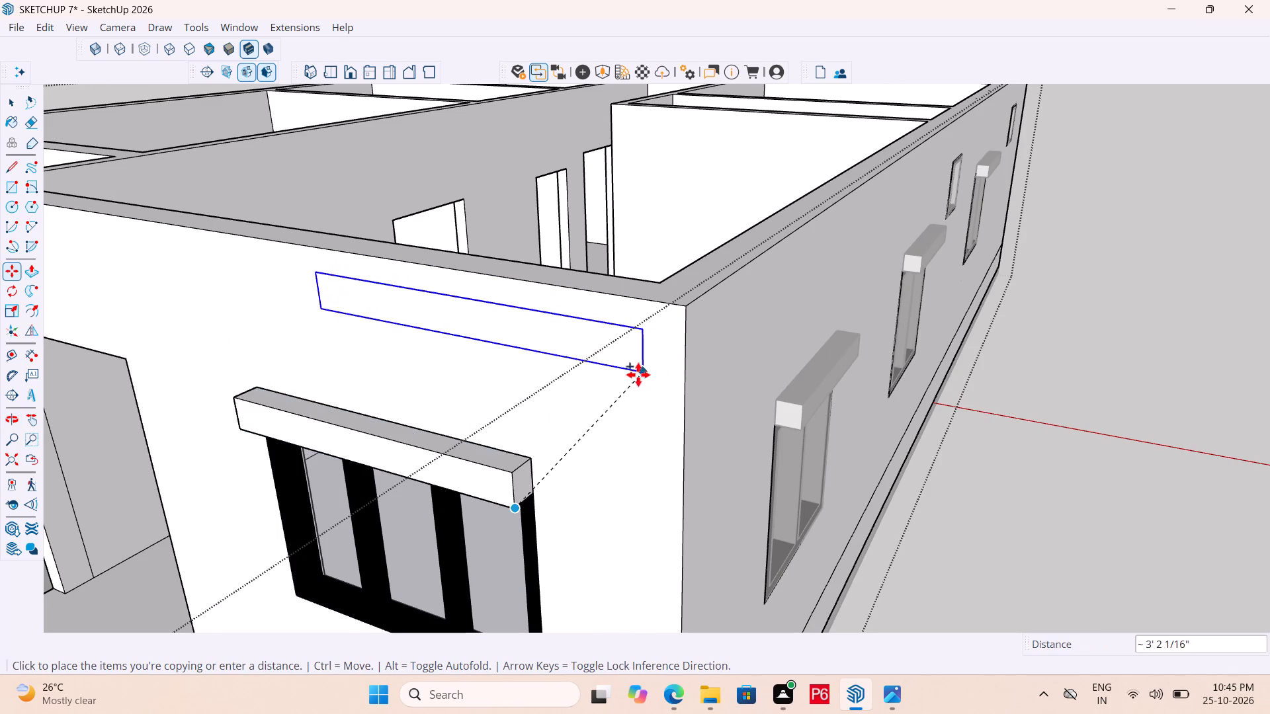
{"action": "scroll", "coordinate": [585, 427], "scroll_direction": "down", "scroll_amount": 13}
{"action": "middle_click_drag", "start_coordinate": [908, 250], "coordinate": [31, 420]}
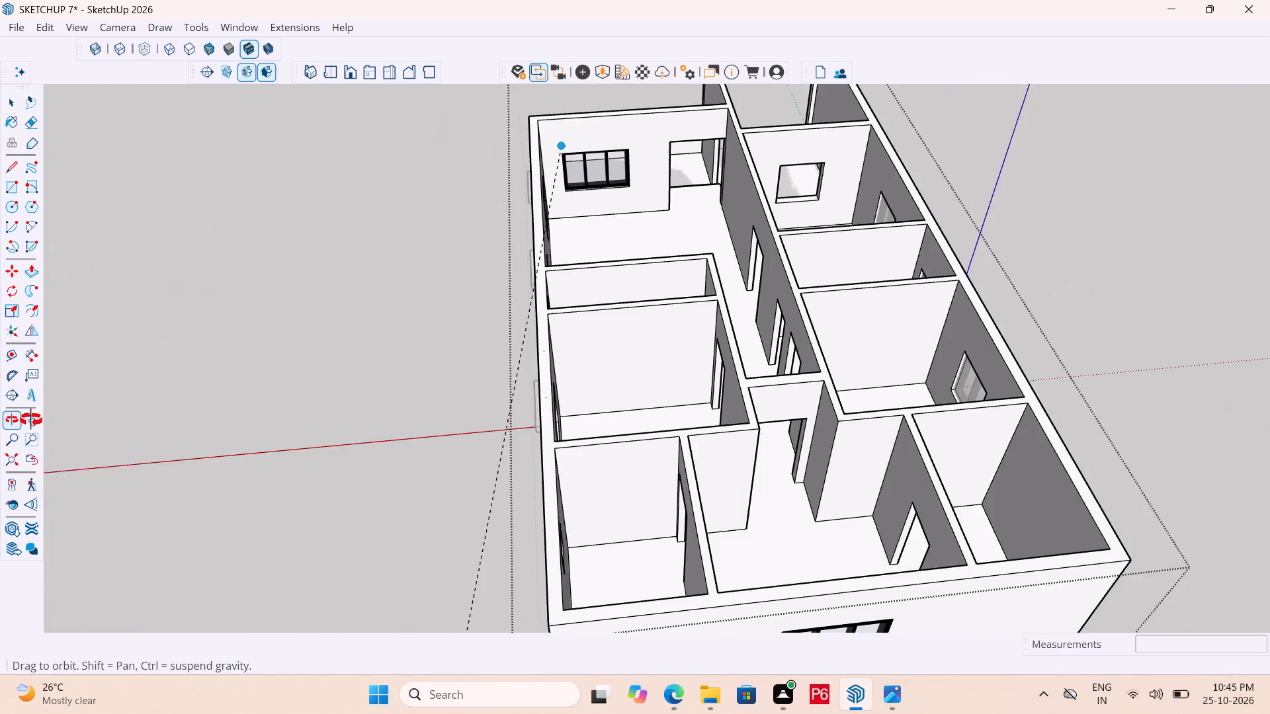
{"action": "middle_click_drag", "start_coordinate": [31, 420], "coordinate": [34, 419]}
{"action": "scroll", "coordinate": [610, 278], "scroll_direction": "down", "scroll_amount": 4}
{"action": "scroll", "coordinate": [761, 494], "scroll_direction": "up", "scroll_amount": 10}
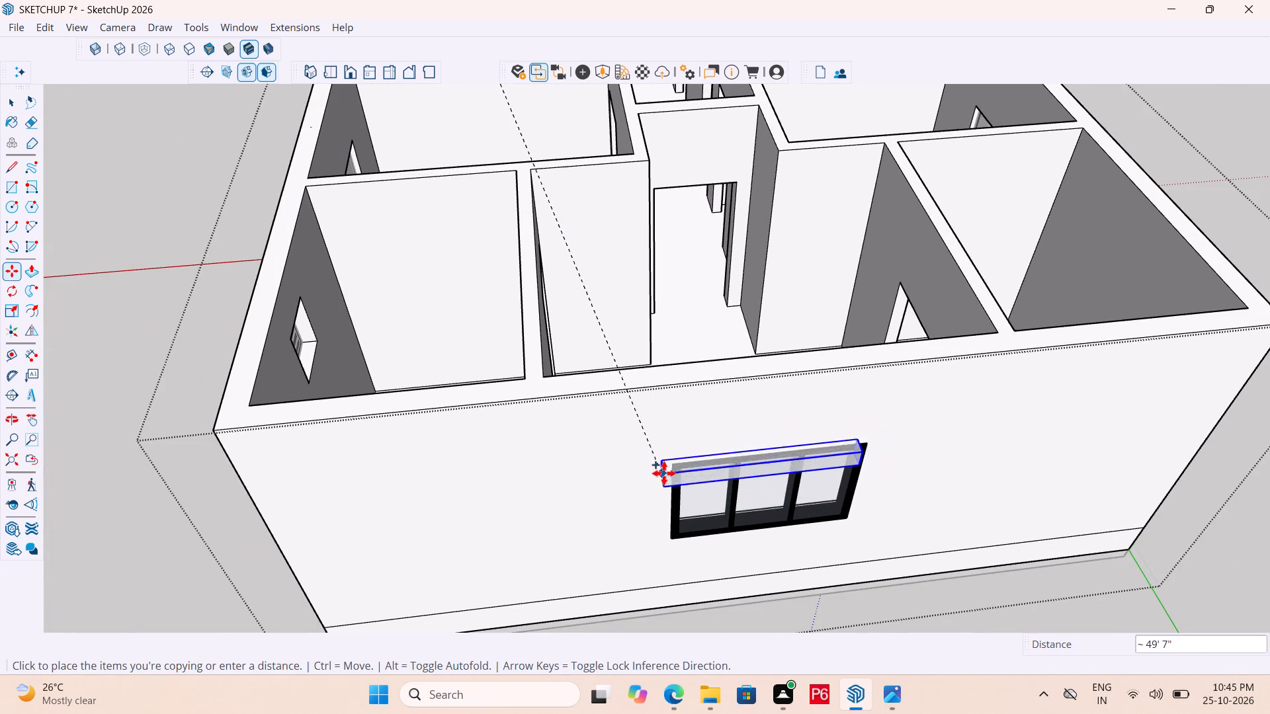
{"action": "left_click", "coordinate": [676, 463]}
{"action": "middle_click_drag", "start_coordinate": [846, 479], "coordinate": [583, 310]}
{"action": "scroll", "coordinate": [846, 477], "scroll_direction": "up", "scroll_amount": 1}
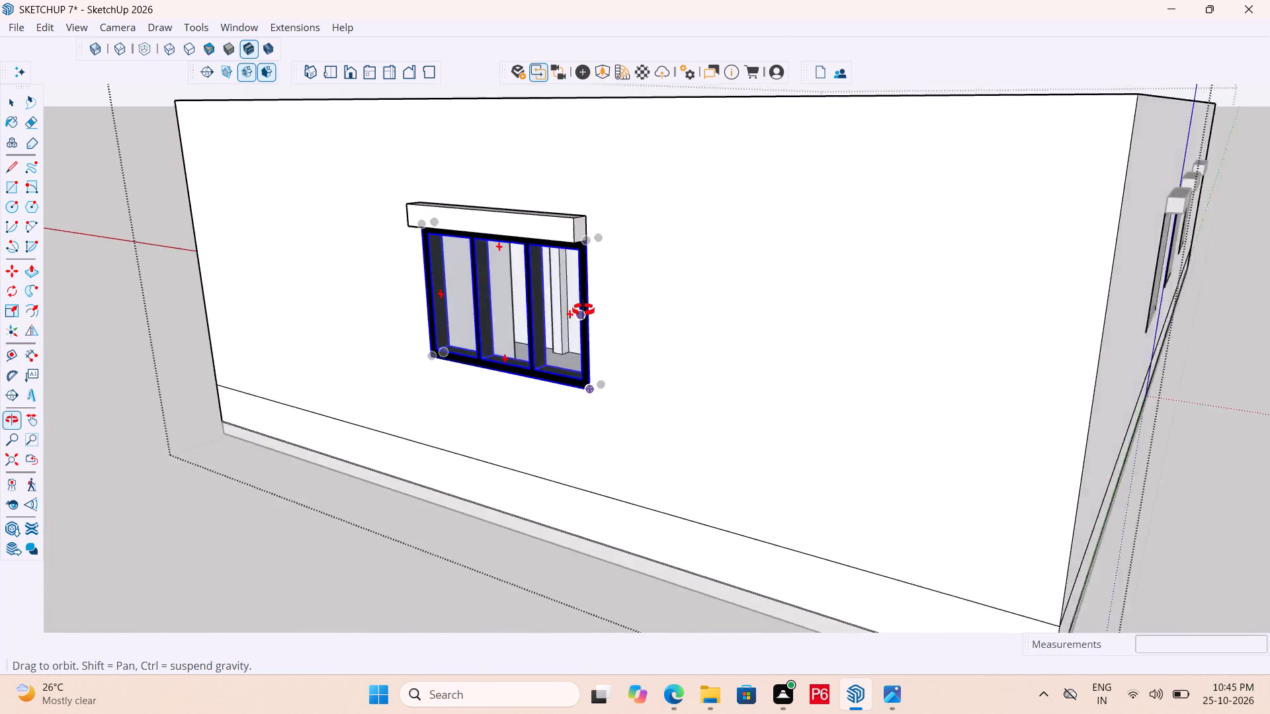
{"action": "middle_click_drag", "start_coordinate": [583, 310], "coordinate": [678, 339]}
{"action": "key", "text": "ctrl+s"}
{"action": "key", "text": "ctrl+s"}
{"action": "key", "text": "ctrl+s"}
{"action": "key", "text": "ctrl+s"}
{"action": "key", "text": "ctrl+s"}
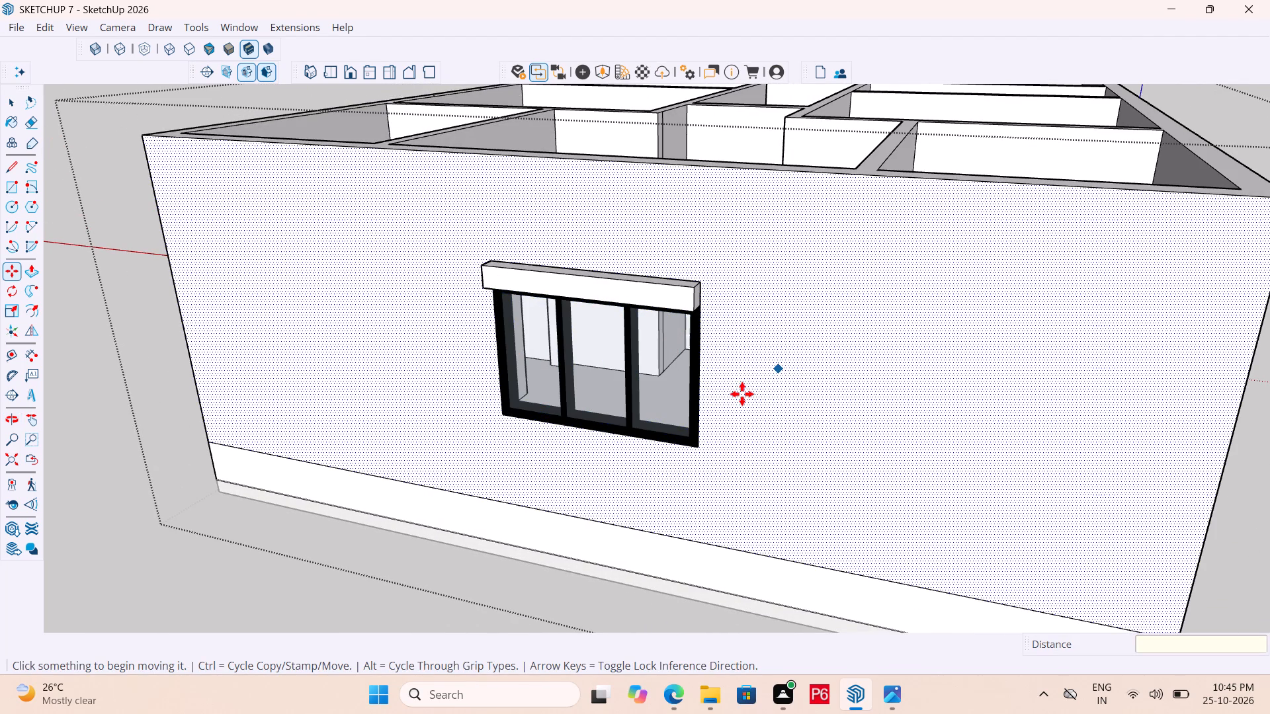
Exit the house group.
{"action": "scroll", "coordinate": [631, 397], "scroll_direction": "down", "scroll_amount": 6}
{"action": "key", "text": "space"}
{"action": "scroll", "coordinate": [702, 409], "scroll_direction": "down", "scroll_amount": 4}
{"action": "scroll", "coordinate": [648, 390], "scroll_direction": "down", "scroll_amount": 2}
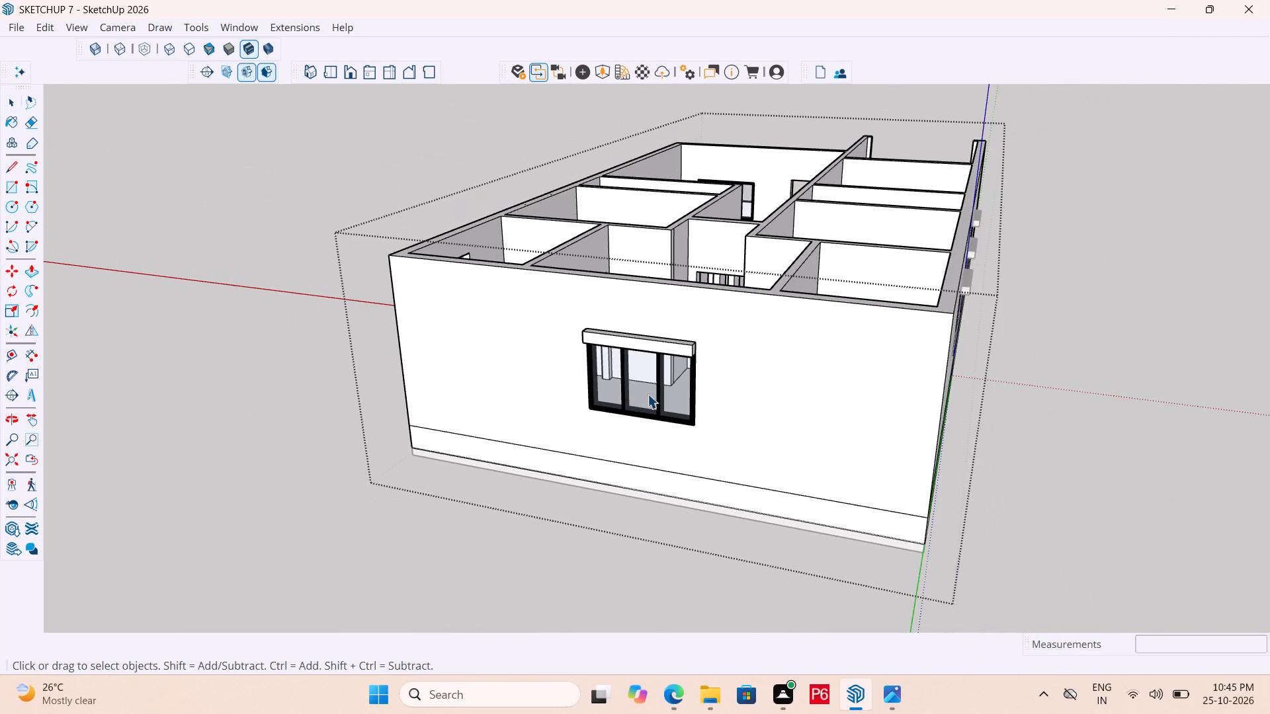
{"action": "key", "text": "space"}
{"action": "middle_click_drag", "start_coordinate": [445, 389], "coordinate": [1269, 397]}
{"action": "middle_click_drag", "start_coordinate": [553, 393], "coordinate": [731, 390]}
{"action": "double_click", "coordinate": [803, 439]}
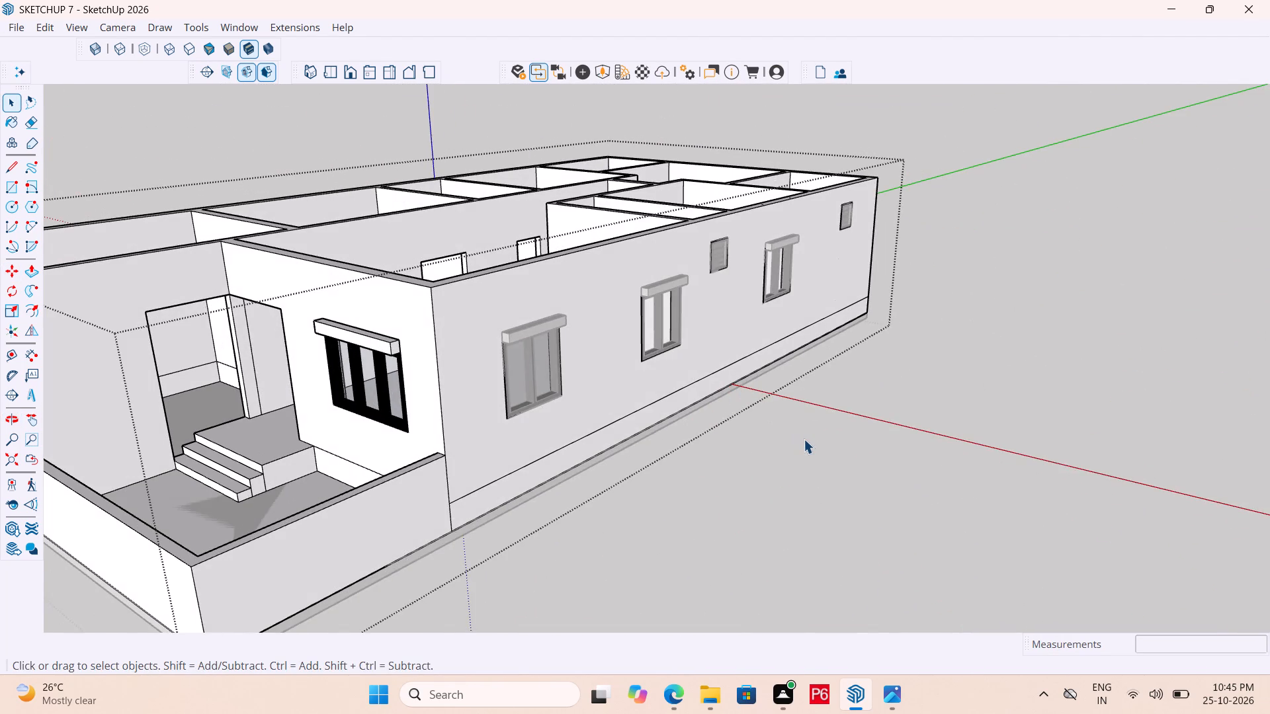
Examine the house exterior from the side wall around to the front entrance and its three-panel window.
{"action": "middle_click_drag", "start_coordinate": [541, 380], "coordinate": [783, 399]}
{"action": "scroll", "coordinate": [694, 391], "scroll_direction": "down", "scroll_amount": 2}
{"action": "scroll", "coordinate": [850, 380], "scroll_direction": "down", "scroll_amount": 6}
{"action": "middle_click_drag", "start_coordinate": [820, 397], "coordinate": [523, 408]}
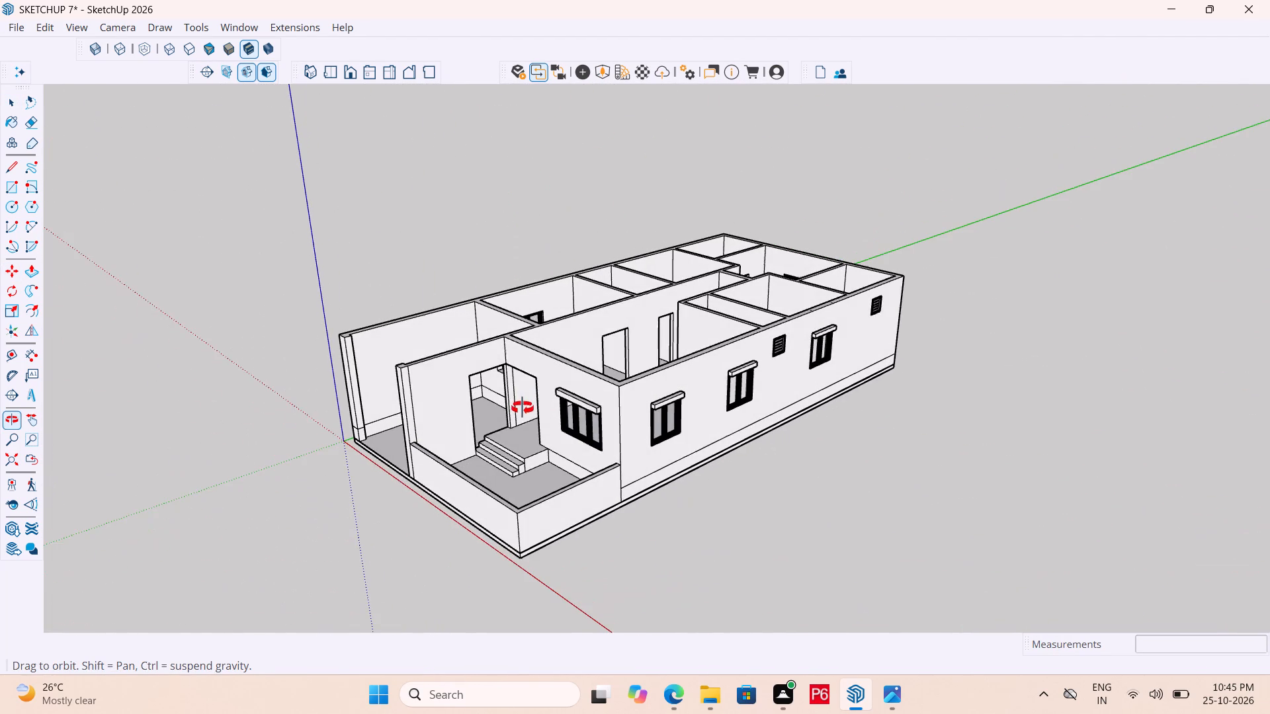
{"action": "middle_click_drag", "start_coordinate": [523, 408], "coordinate": [522, 409]}
{"action": "middle_click_drag", "start_coordinate": [465, 442], "coordinate": [663, 432]}
{"action": "scroll", "coordinate": [669, 430], "scroll_direction": "up", "scroll_amount": 4}
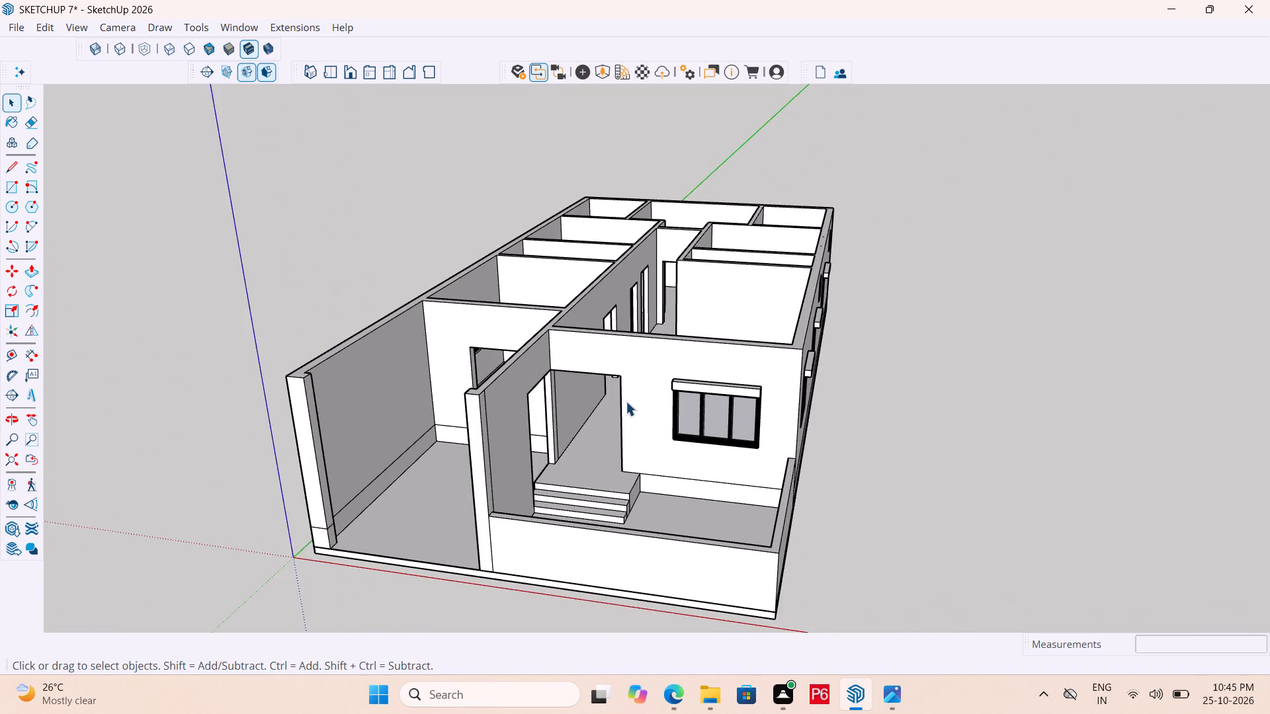
{"action": "scroll", "coordinate": [641, 368], "scroll_direction": "up", "scroll_amount": 4}
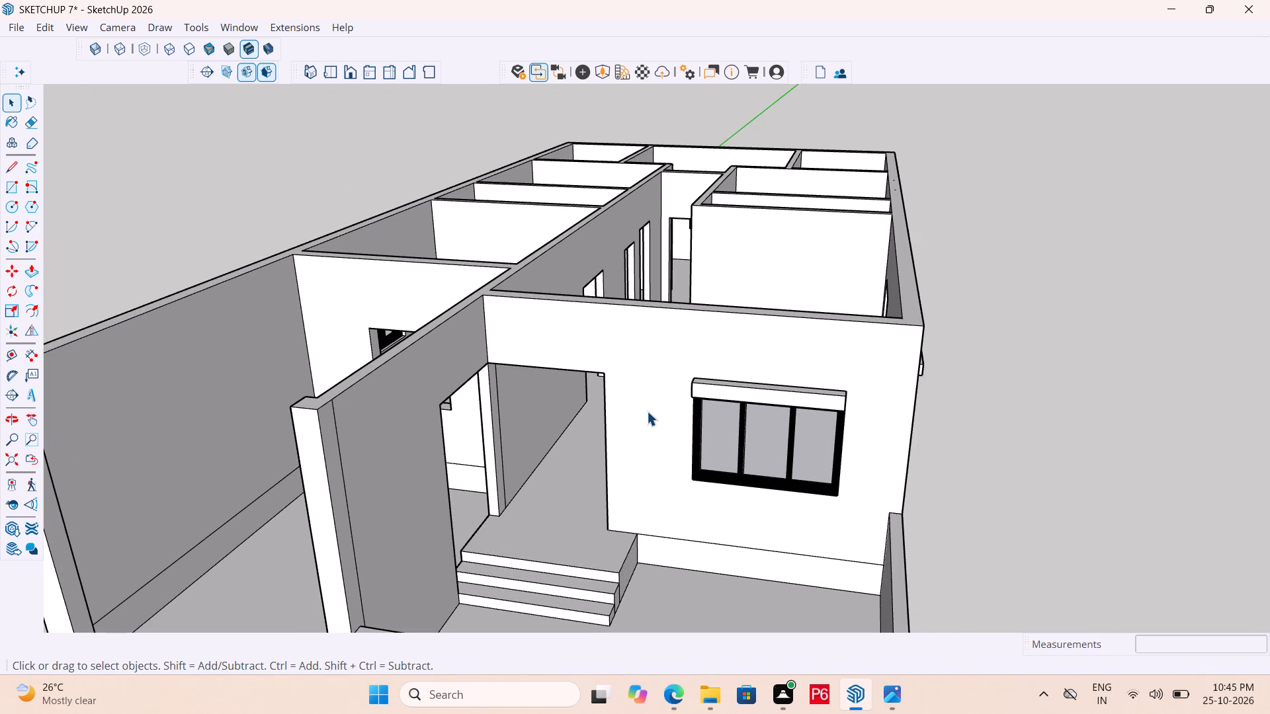
Save the model.
{"action": "key", "text": "ctrl+s"}
{"action": "key", "text": "ctrl+s"}
{"action": "key", "text": "ctrl+s"}
{"action": "key", "text": "ctrl+s"}
Examine the house from the front corner and side wall across to the interior rooms and passage doorways.
{"action": "scroll", "coordinate": [435, 428], "scroll_direction": "down", "scroll_amount": 3}
{"action": "middle_click_drag", "start_coordinate": [435, 428], "coordinate": [323, 453]}
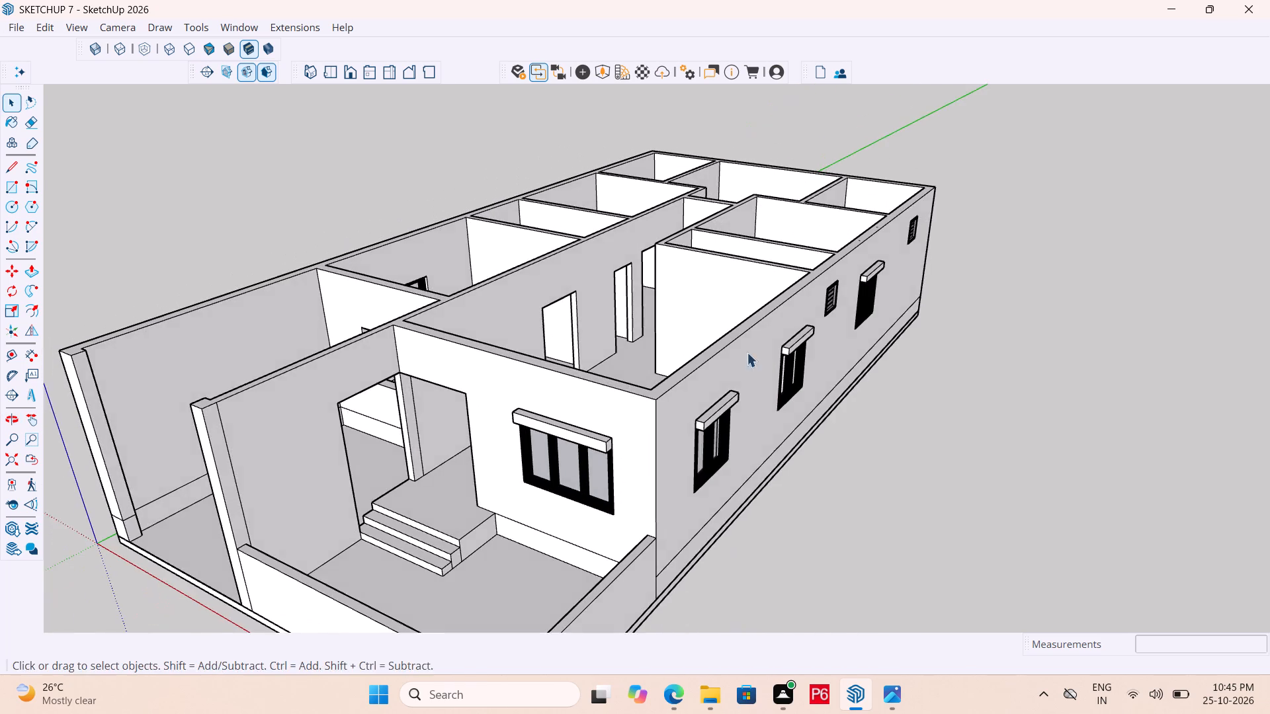
{"action": "scroll", "coordinate": [747, 352], "scroll_direction": "down", "scroll_amount": 1}
{"action": "middle_click_drag", "start_coordinate": [747, 352], "coordinate": [452, 413]}
{"action": "scroll", "coordinate": [572, 302], "scroll_direction": "up", "scroll_amount": 5}
{"action": "scroll", "coordinate": [310, 426], "scroll_direction": "down", "scroll_amount": 6}
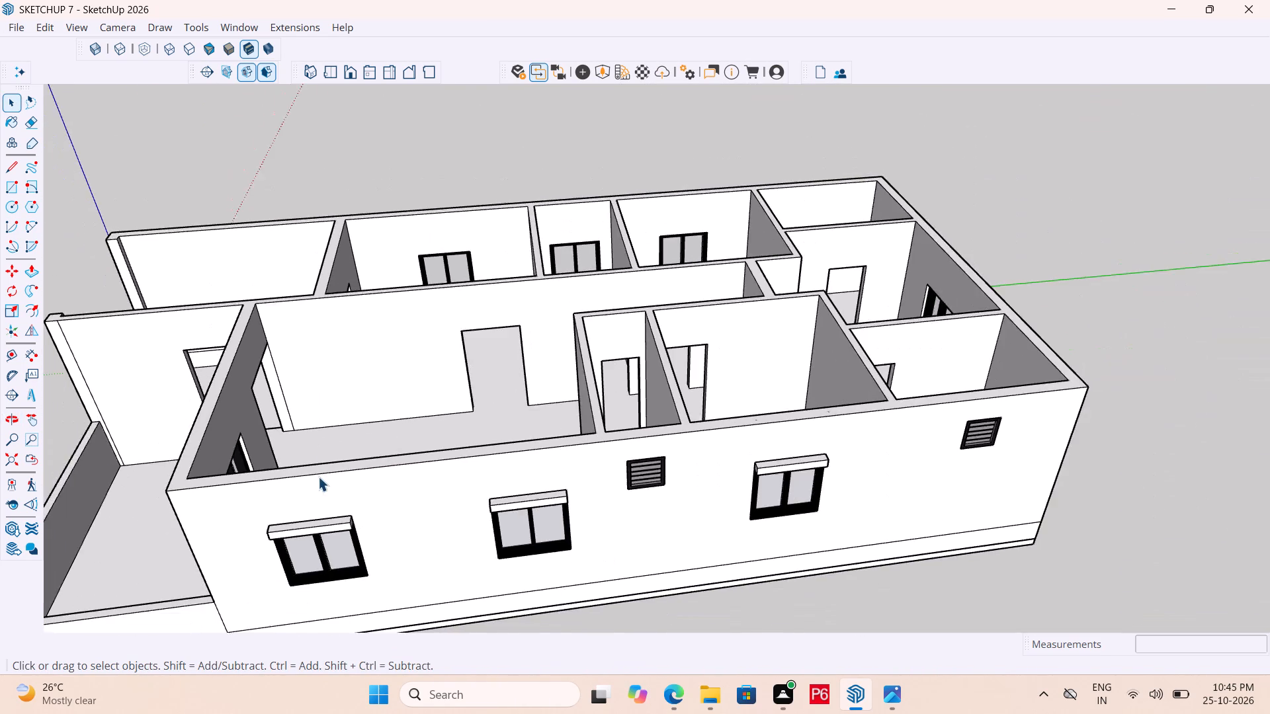
{"action": "middle_click_drag", "start_coordinate": [357, 488], "coordinate": [1136, 465]}
{"action": "scroll", "coordinate": [784, 313], "scroll_direction": "up", "scroll_amount": 1}
{"action": "middle_click_drag", "start_coordinate": [634, 339], "coordinate": [495, 454]}
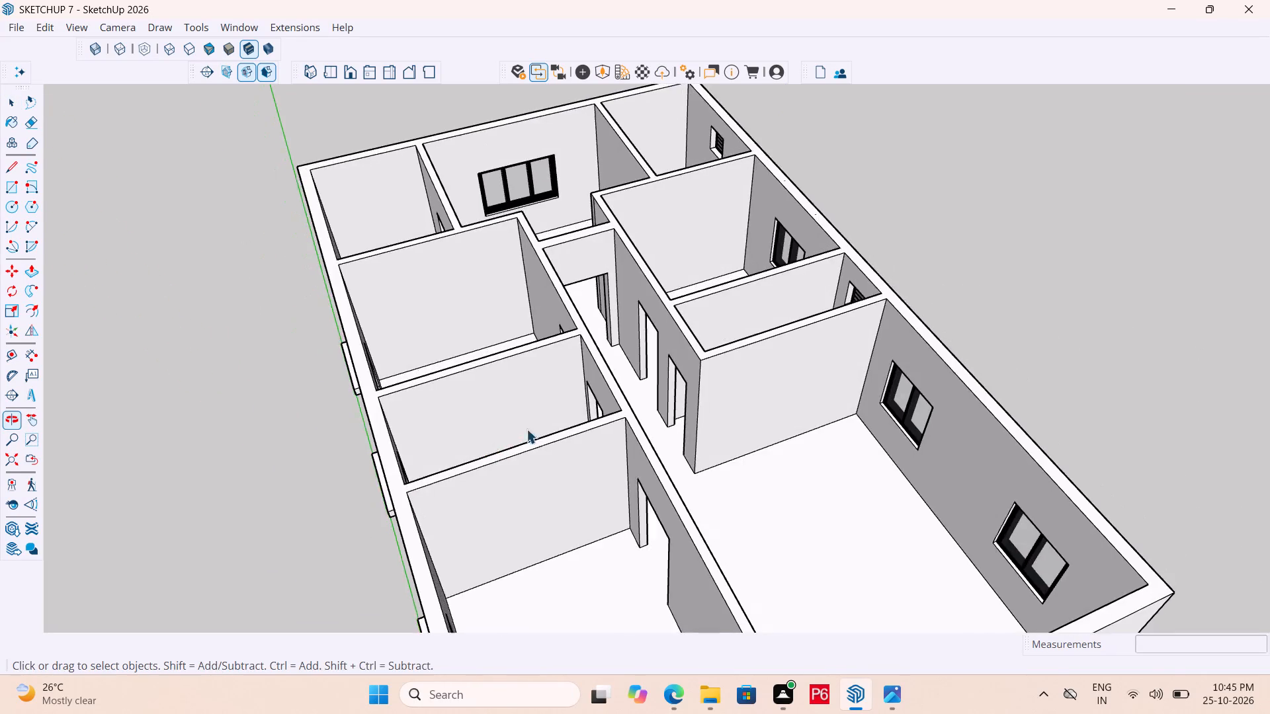
{"action": "scroll", "coordinate": [594, 389], "scroll_direction": "up", "scroll_amount": 5}
{"action": "middle_click_drag", "start_coordinate": [718, 373], "coordinate": [283, 340]}
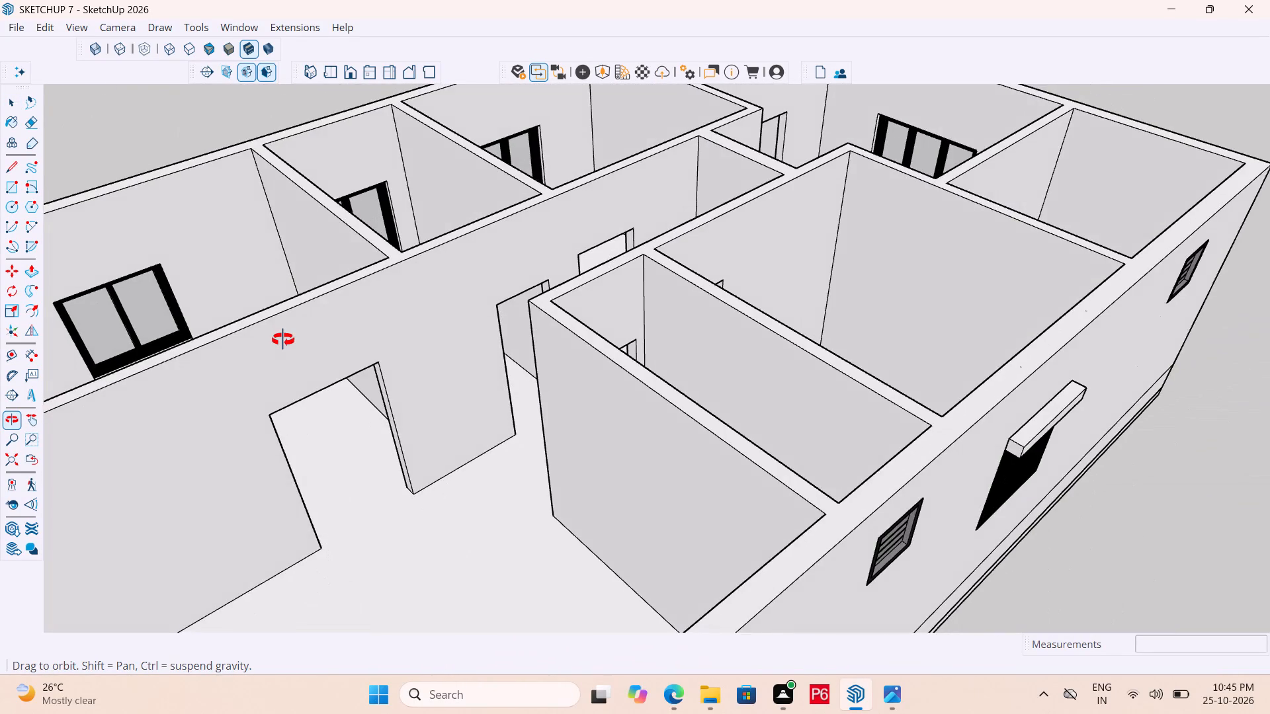
{"action": "middle_click_drag", "start_coordinate": [283, 340], "coordinate": [835, 365]}
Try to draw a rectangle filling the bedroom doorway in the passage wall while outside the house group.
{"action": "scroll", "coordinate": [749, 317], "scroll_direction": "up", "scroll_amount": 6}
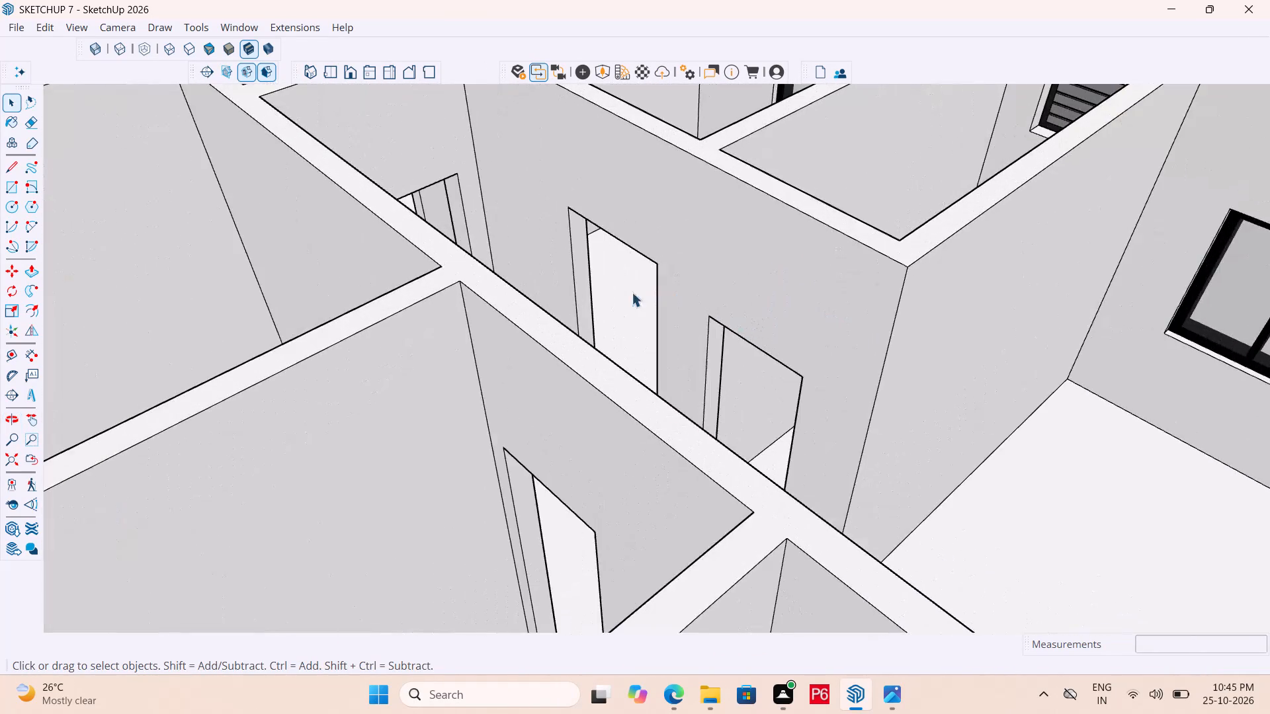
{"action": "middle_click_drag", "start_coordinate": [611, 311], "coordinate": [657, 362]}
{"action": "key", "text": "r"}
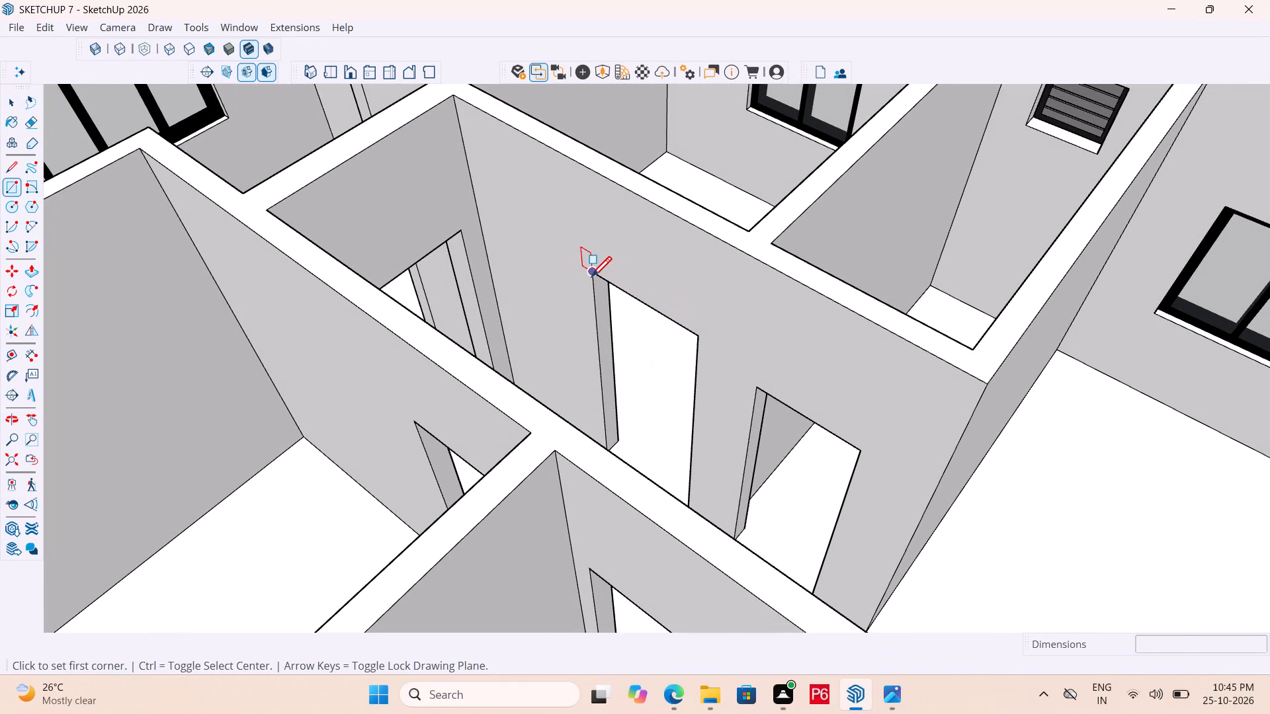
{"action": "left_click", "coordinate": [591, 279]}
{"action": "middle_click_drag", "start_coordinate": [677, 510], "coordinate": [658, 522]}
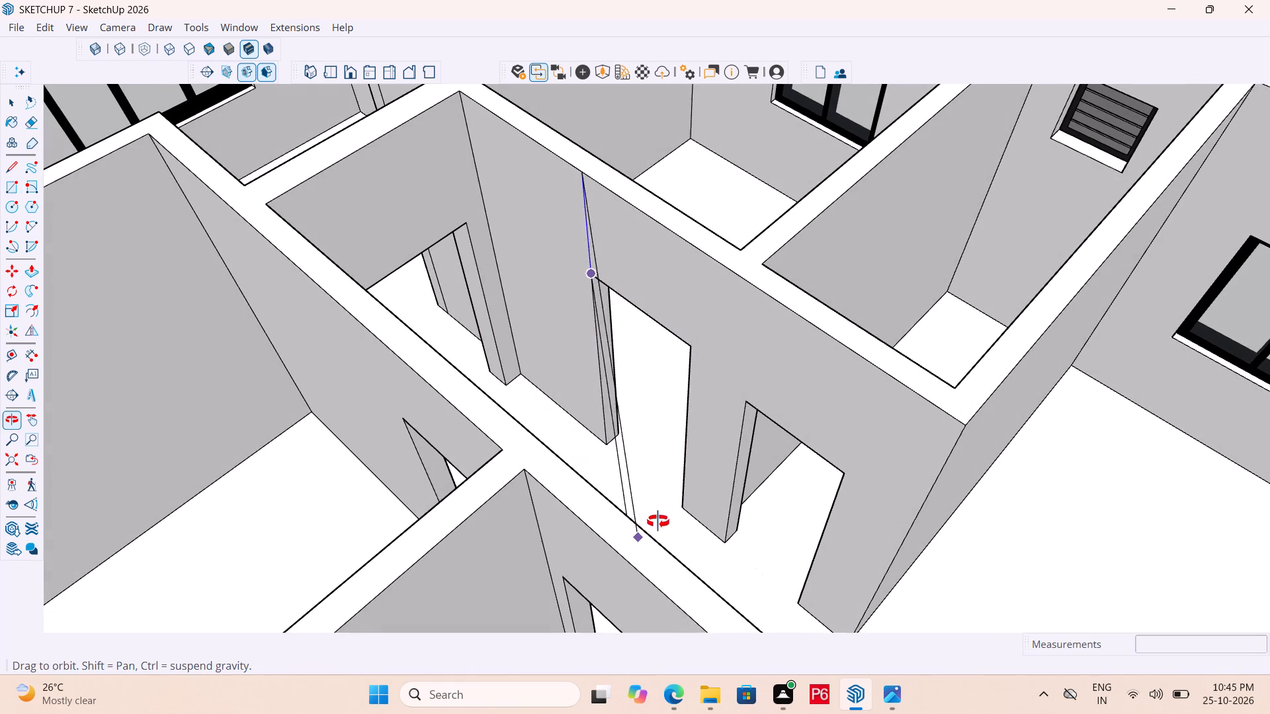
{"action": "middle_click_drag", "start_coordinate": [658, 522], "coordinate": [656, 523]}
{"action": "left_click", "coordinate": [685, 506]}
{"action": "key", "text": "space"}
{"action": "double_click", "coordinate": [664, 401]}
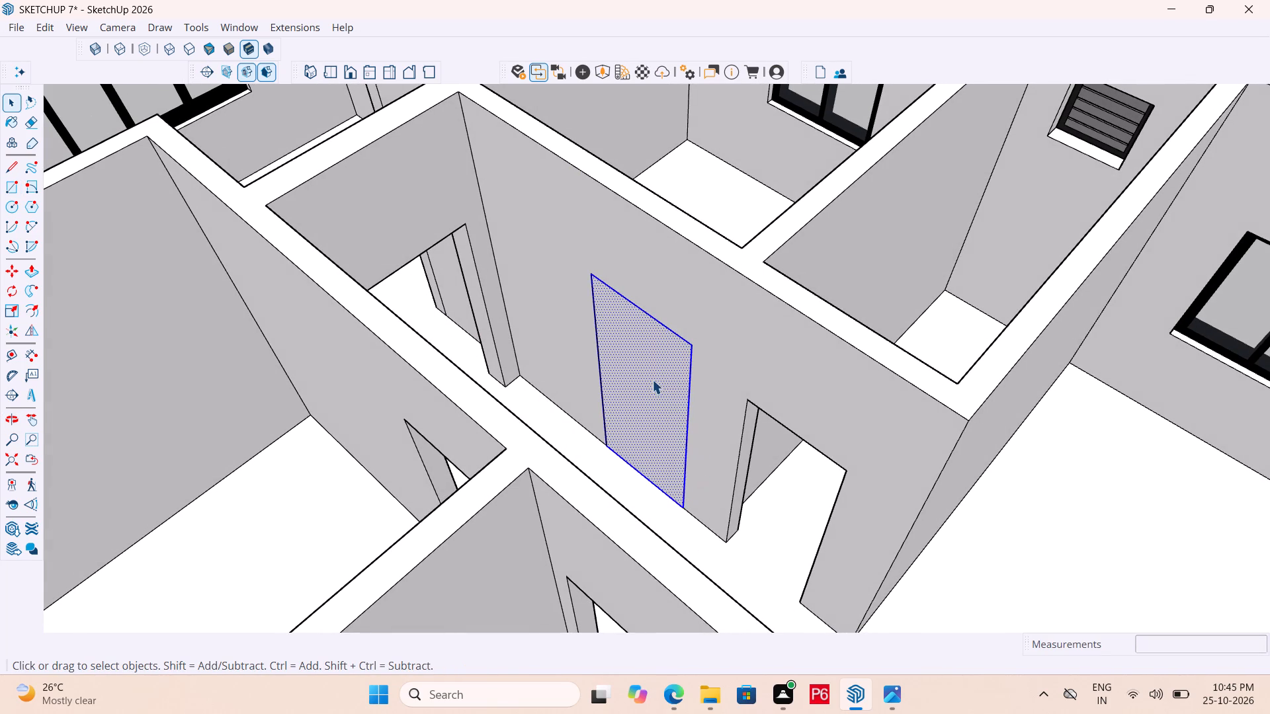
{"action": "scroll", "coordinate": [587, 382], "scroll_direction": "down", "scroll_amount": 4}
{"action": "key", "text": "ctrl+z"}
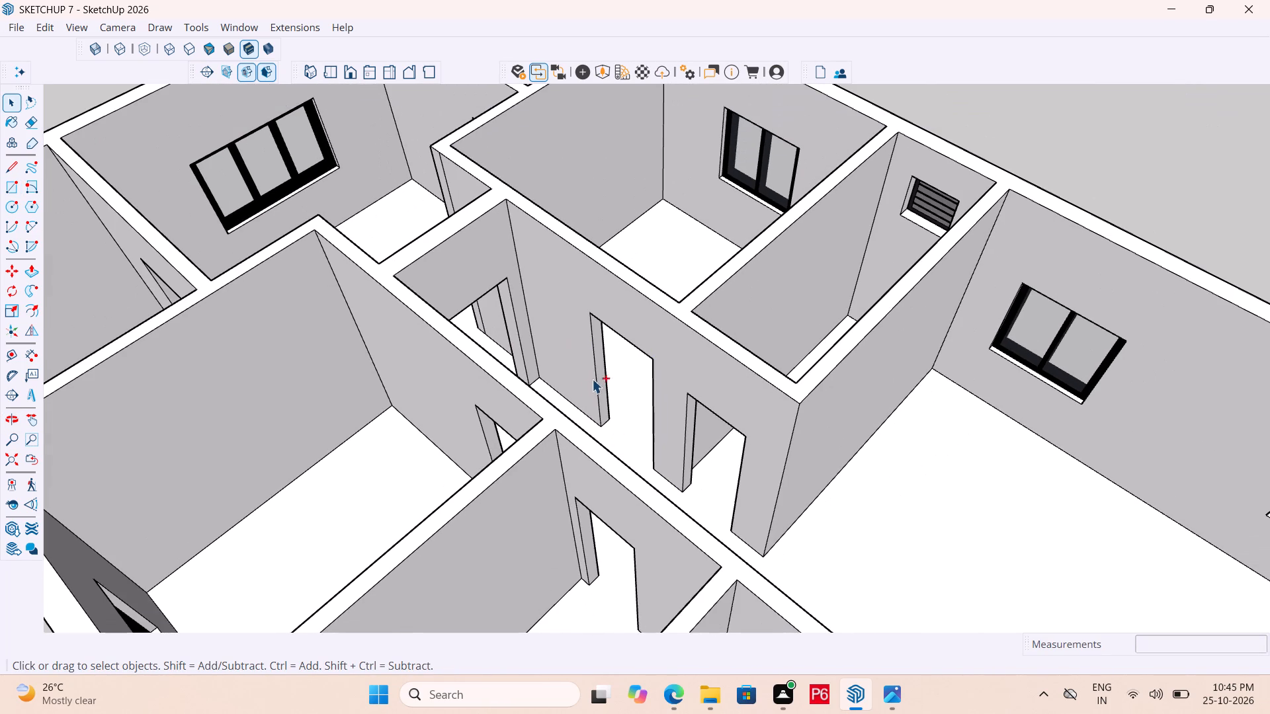
Open the house group for editing and draw a rectangle filling the bedroom doorway in the passage wall.
{"action": "left_click", "coordinate": [654, 305]}
{"action": "double_click", "coordinate": [644, 316]}
{"action": "left_click", "coordinate": [630, 311]}
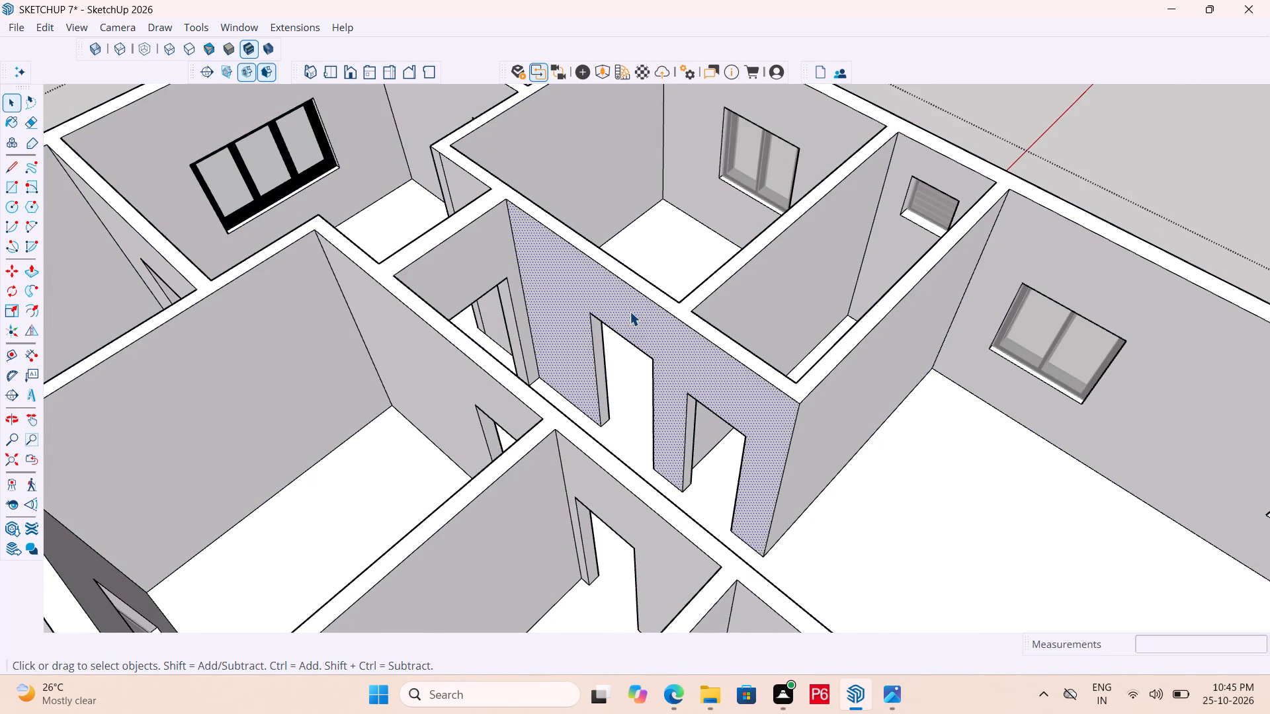
{"action": "key", "text": "r"}
{"action": "left_click", "coordinate": [585, 315]}
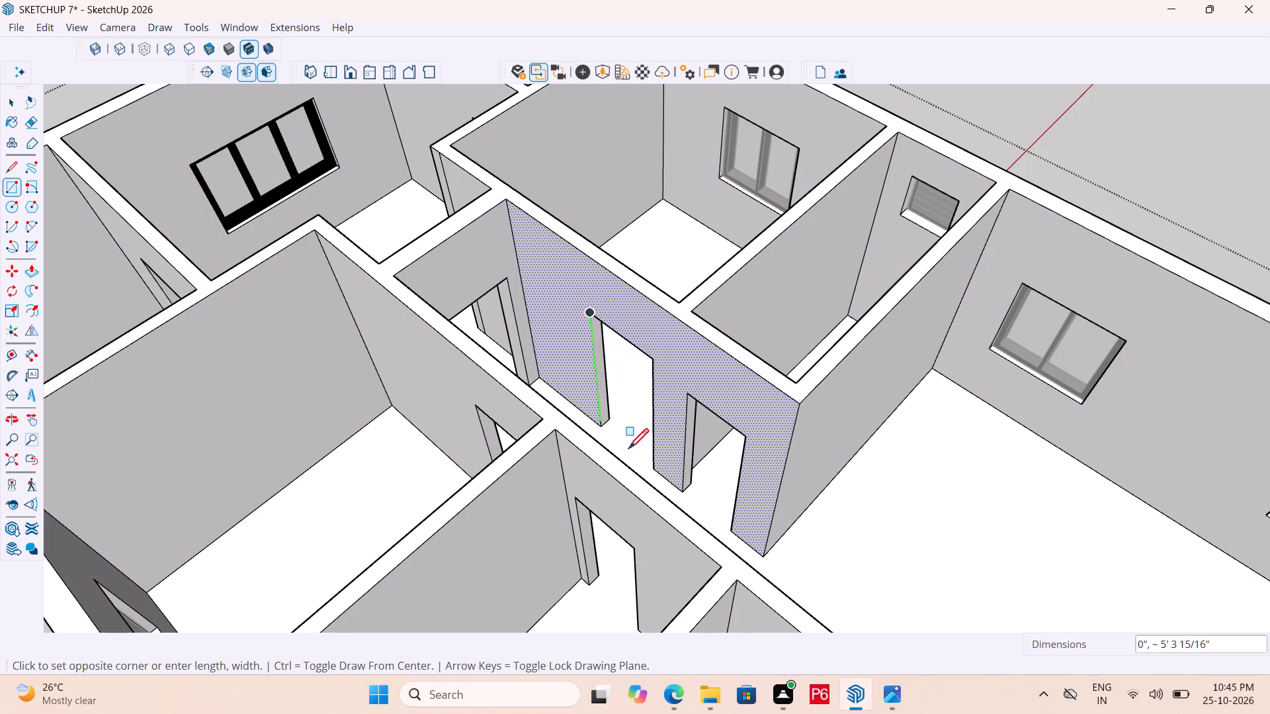
{"action": "left_click", "coordinate": [653, 467]}
Make the doorway rectangle with its edges a group, open it for editing and select its face.
{"action": "key", "text": "space"}
{"action": "double_click", "coordinate": [622, 376]}
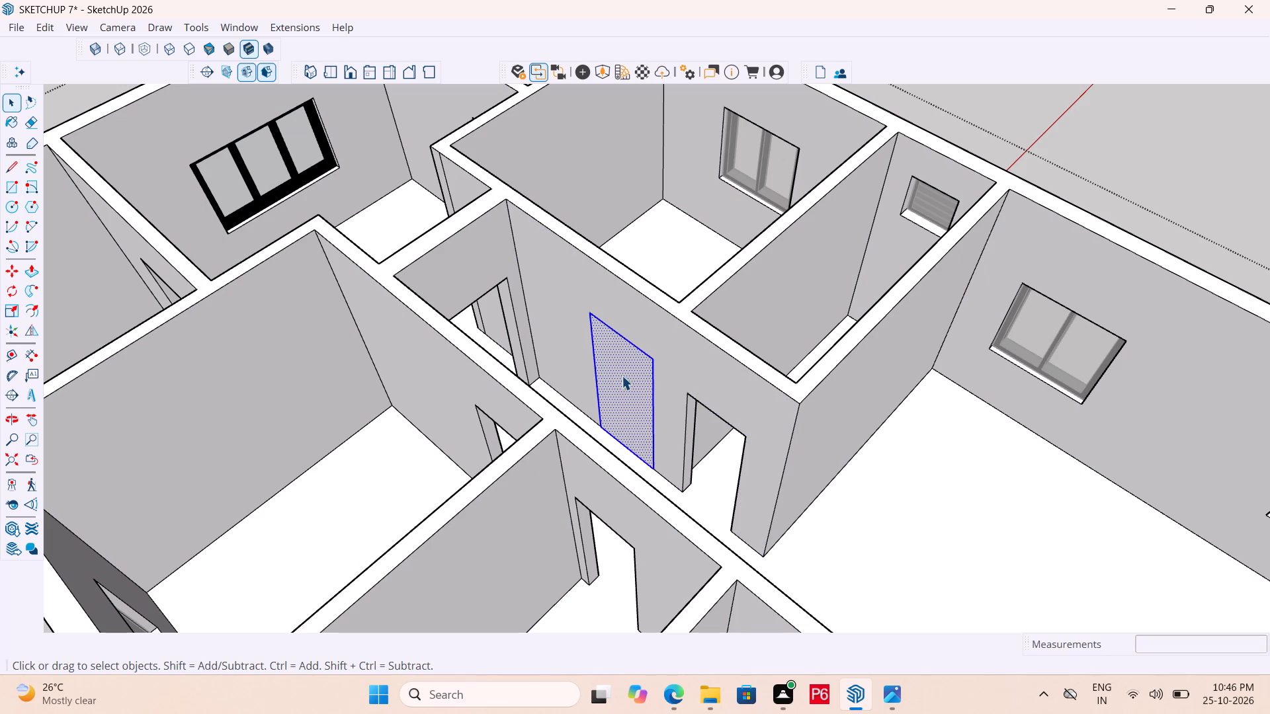
{"action": "right_click", "coordinate": [622, 376]}
{"action": "left_click", "coordinate": [689, 532]}
{"action": "double_click", "coordinate": [632, 374]}
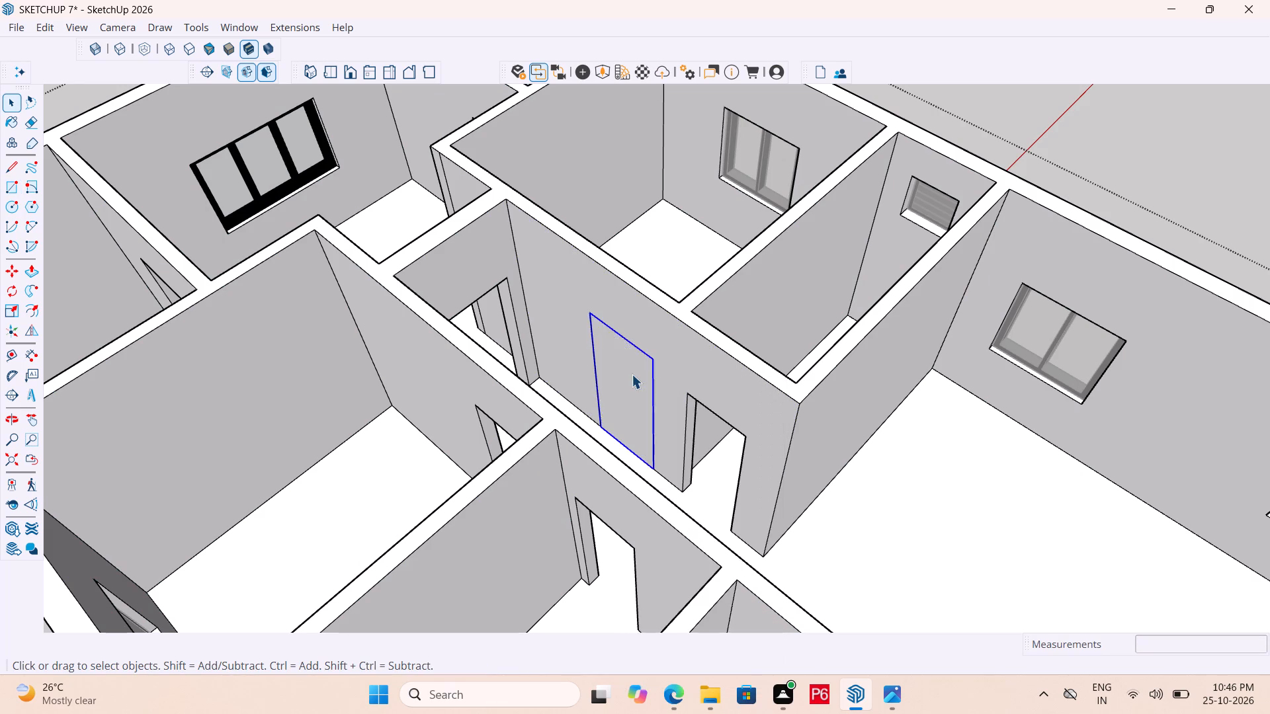
{"action": "left_click", "coordinate": [621, 364]}
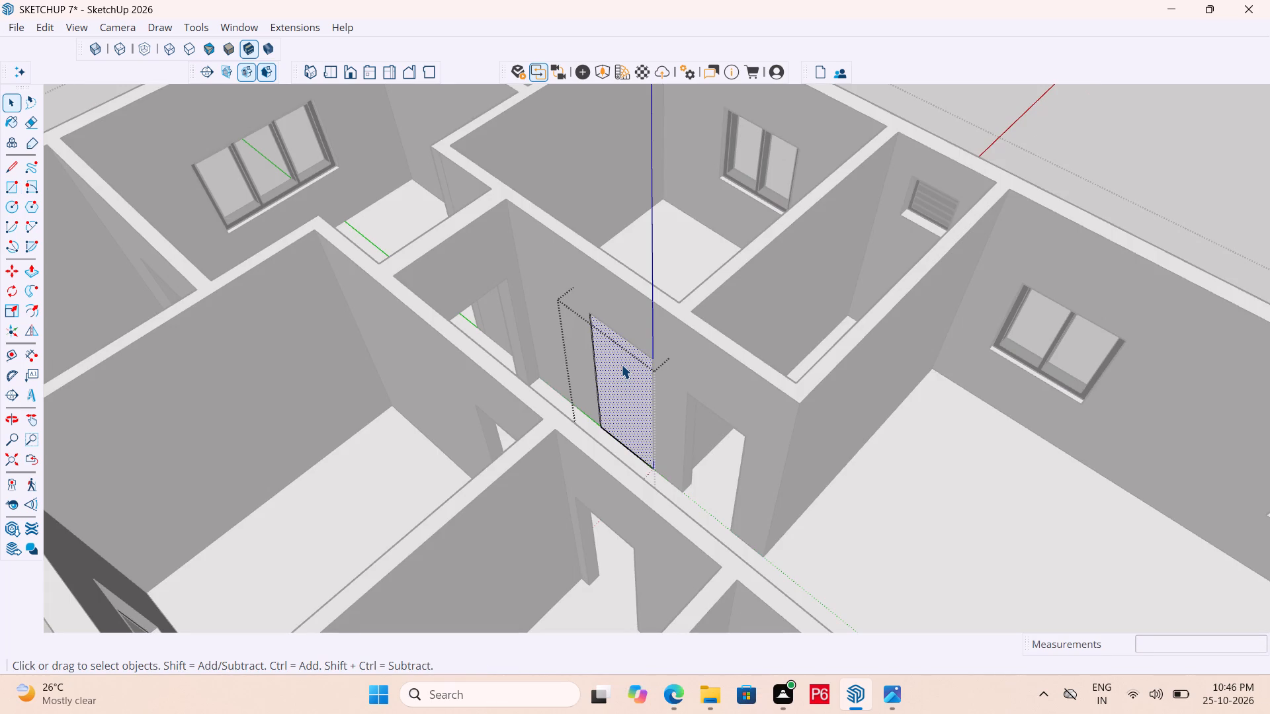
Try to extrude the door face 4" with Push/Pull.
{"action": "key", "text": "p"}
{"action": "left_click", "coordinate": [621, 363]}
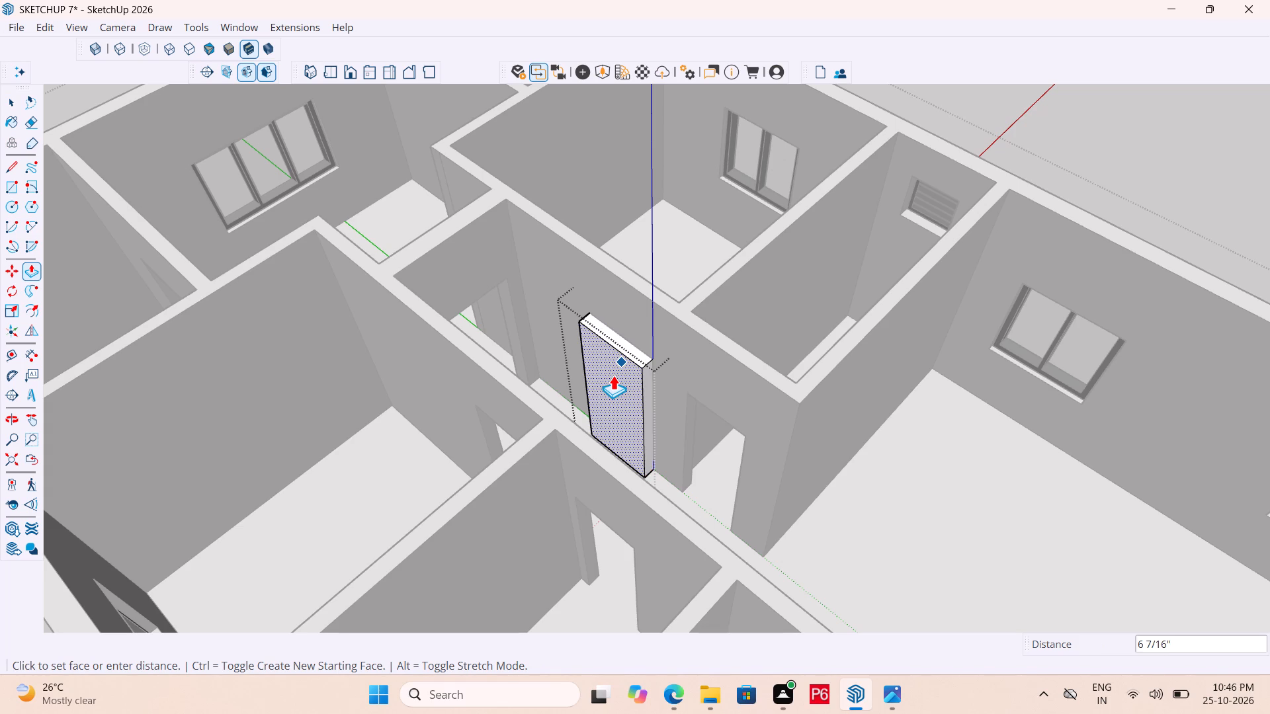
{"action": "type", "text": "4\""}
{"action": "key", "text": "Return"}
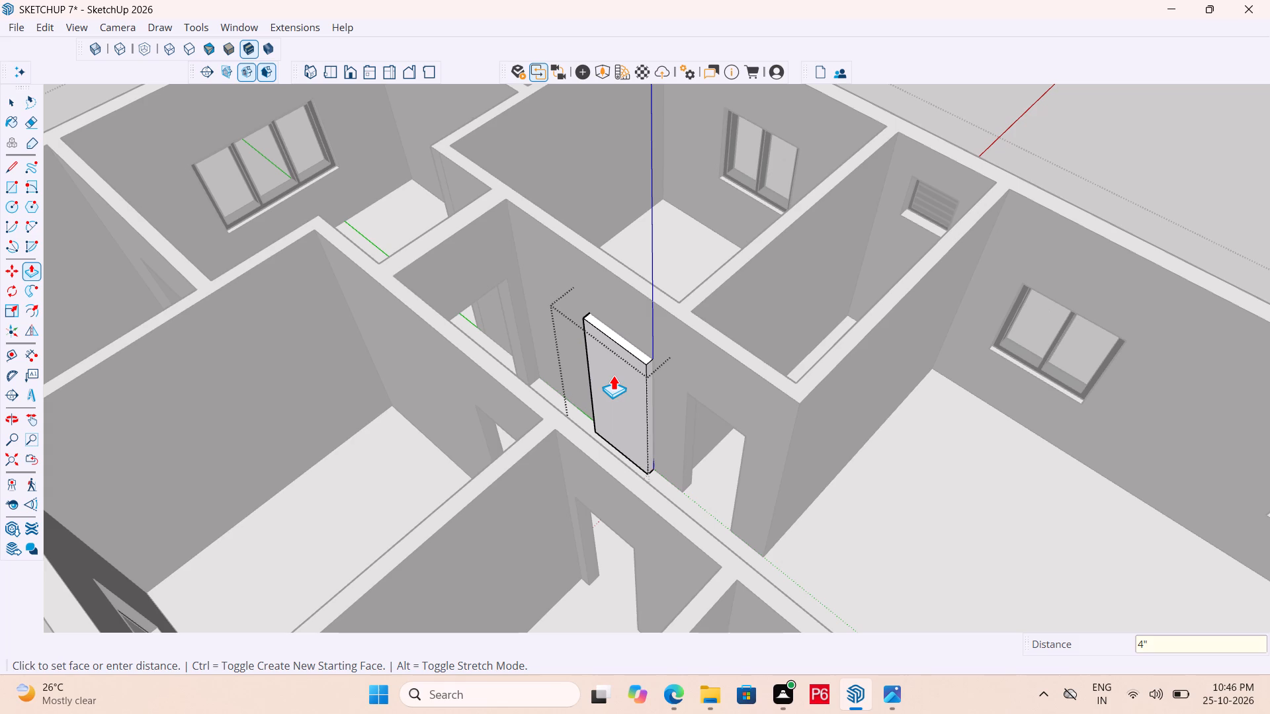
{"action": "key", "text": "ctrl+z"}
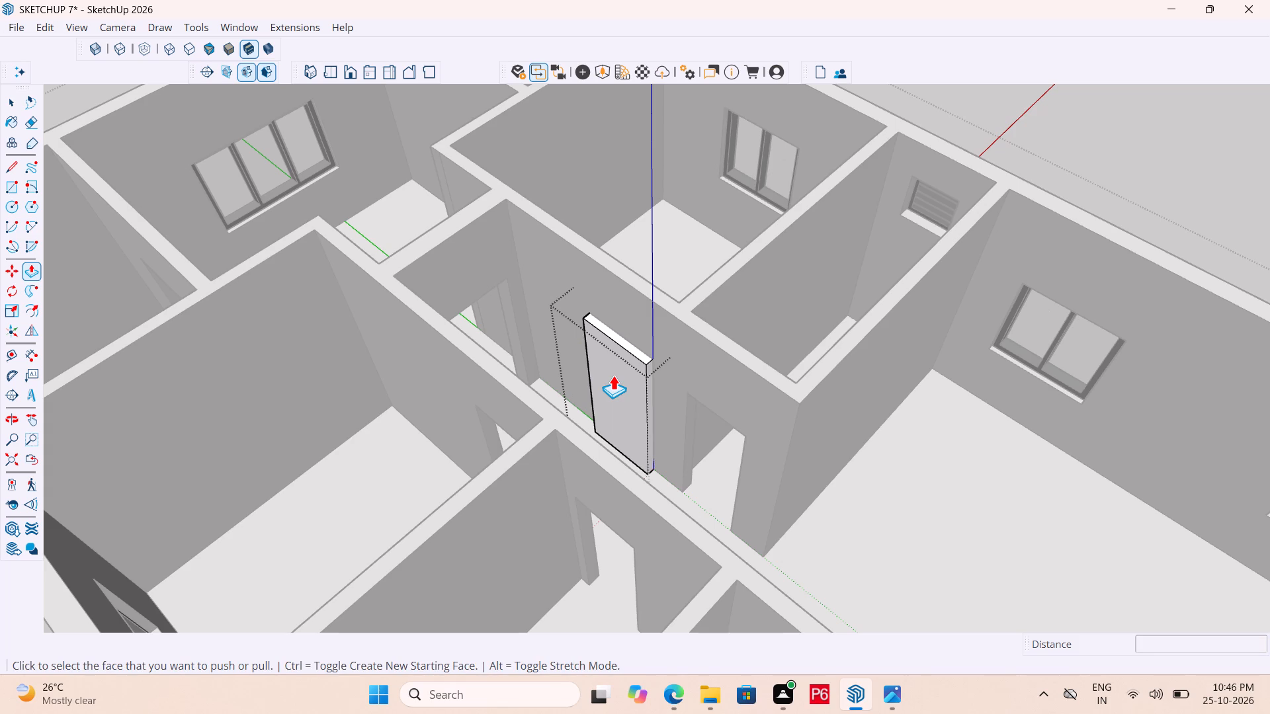
Offset the door face's outline inward by 3" to form the frame border.
{"action": "middle_click_drag", "start_coordinate": [610, 340], "coordinate": [613, 315]}
{"action": "scroll", "coordinate": [613, 363], "scroll_direction": "up", "scroll_amount": 9}
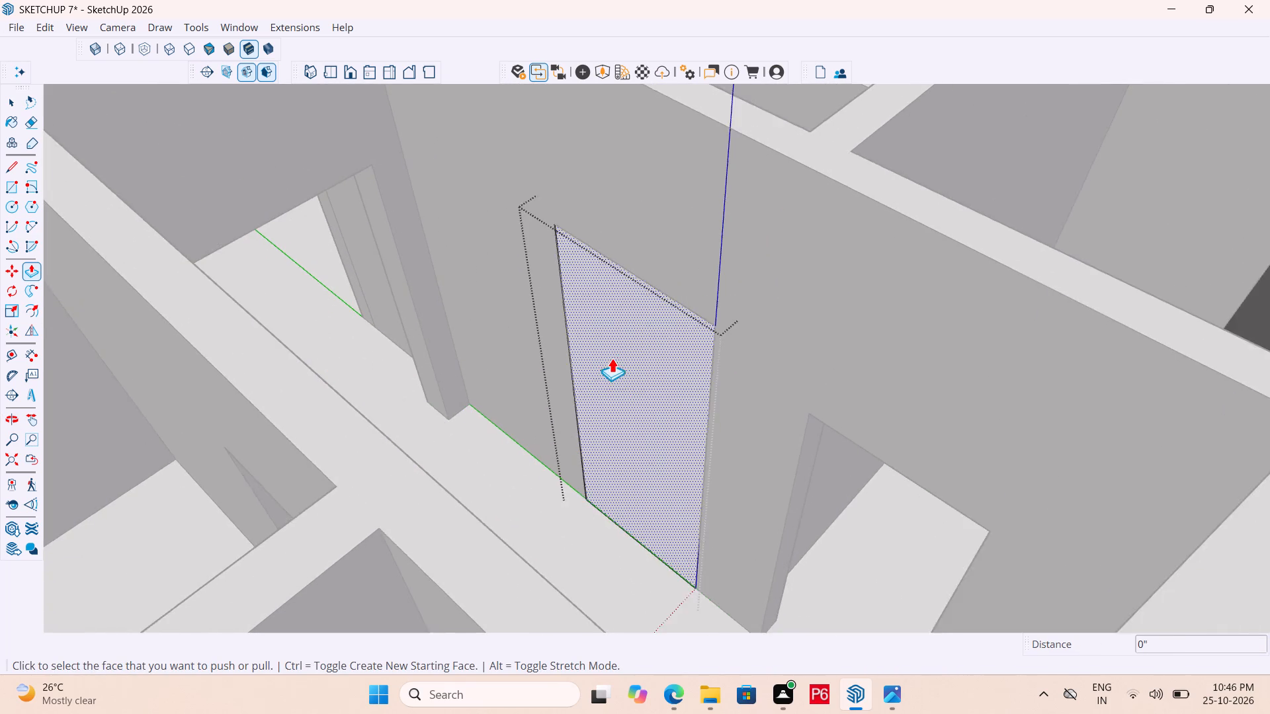
{"action": "left_click", "coordinate": [34, 305]}
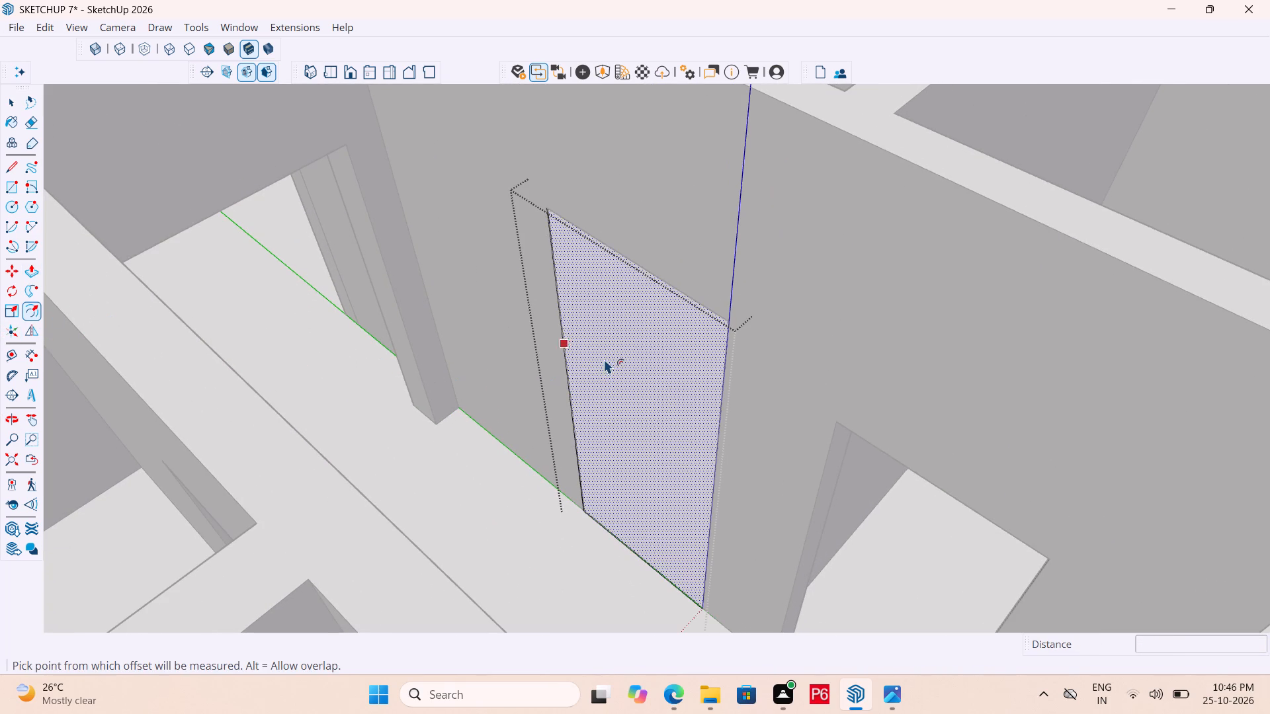
{"action": "left_click", "coordinate": [607, 356]}
{"action": "key", "text": "3"}
{"action": "key", "text": "shift+quotedbl"}
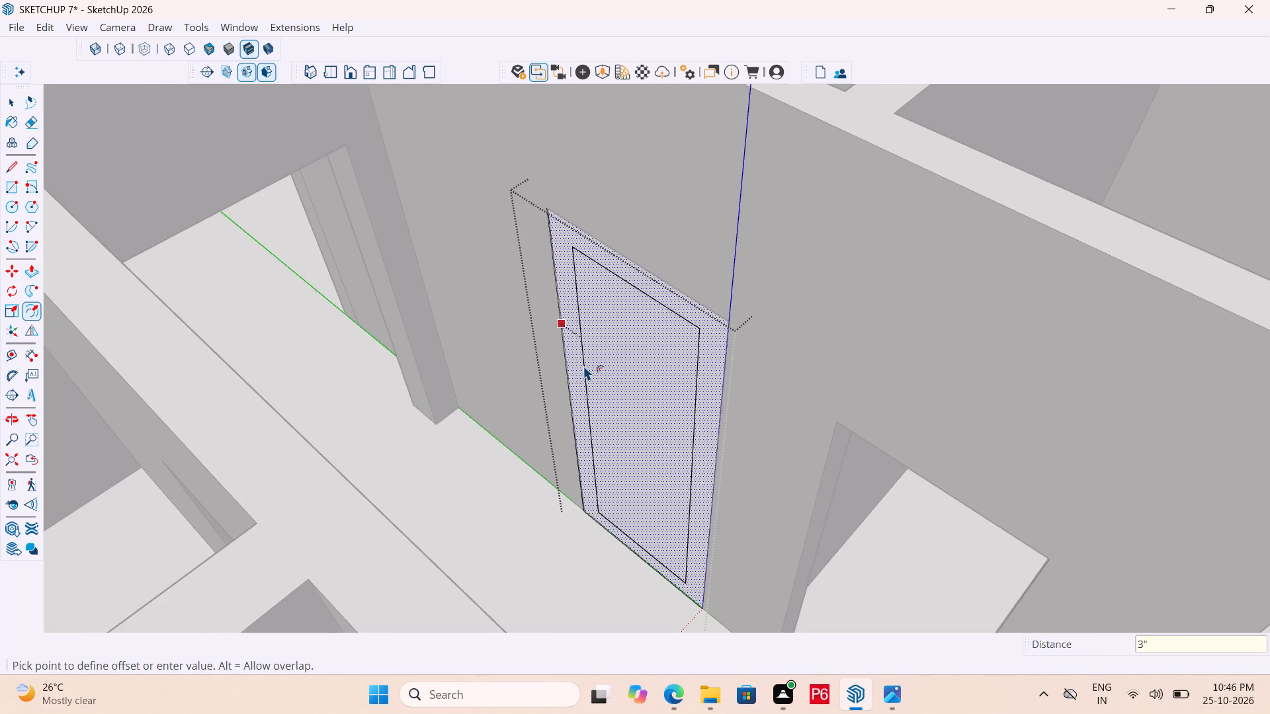
{"action": "key", "text": "Return"}
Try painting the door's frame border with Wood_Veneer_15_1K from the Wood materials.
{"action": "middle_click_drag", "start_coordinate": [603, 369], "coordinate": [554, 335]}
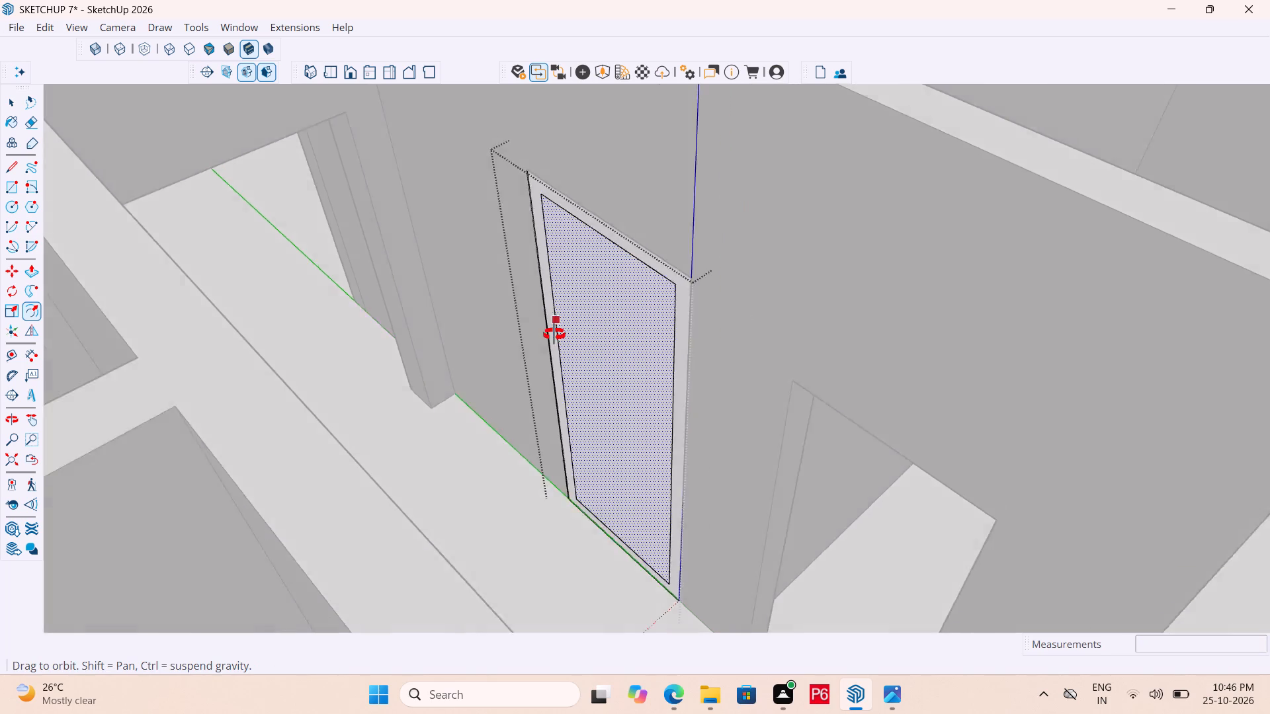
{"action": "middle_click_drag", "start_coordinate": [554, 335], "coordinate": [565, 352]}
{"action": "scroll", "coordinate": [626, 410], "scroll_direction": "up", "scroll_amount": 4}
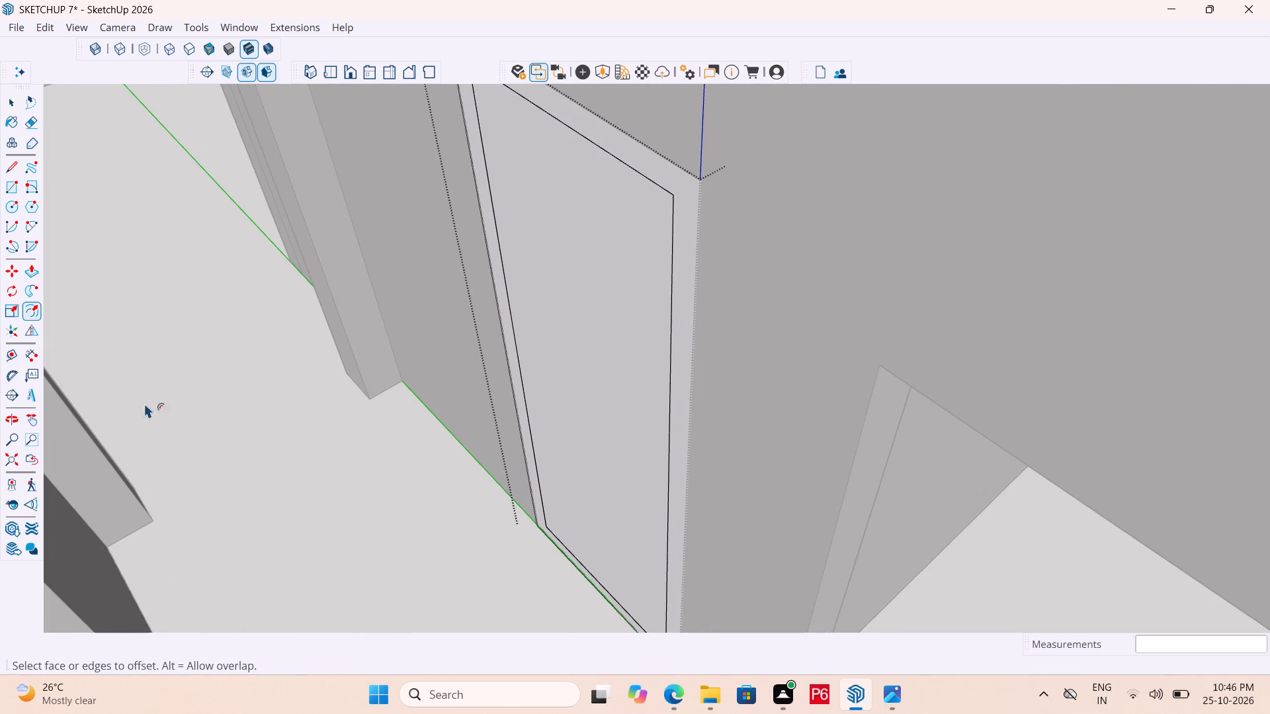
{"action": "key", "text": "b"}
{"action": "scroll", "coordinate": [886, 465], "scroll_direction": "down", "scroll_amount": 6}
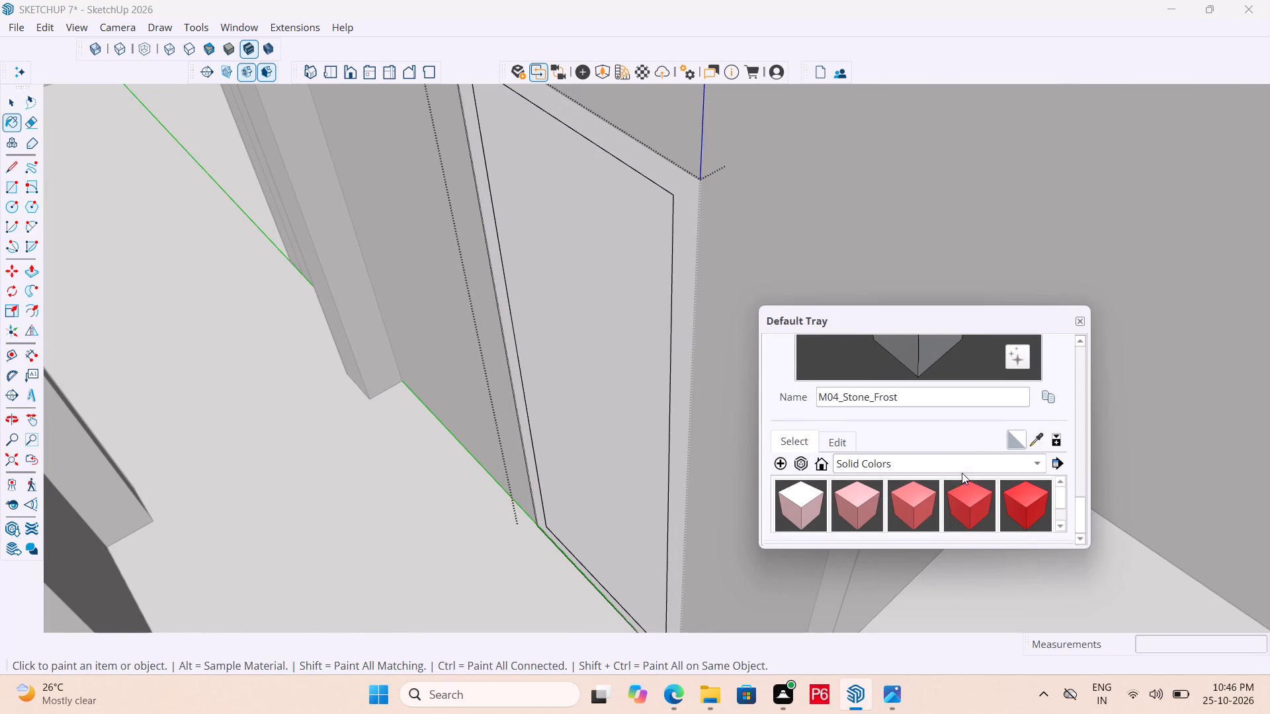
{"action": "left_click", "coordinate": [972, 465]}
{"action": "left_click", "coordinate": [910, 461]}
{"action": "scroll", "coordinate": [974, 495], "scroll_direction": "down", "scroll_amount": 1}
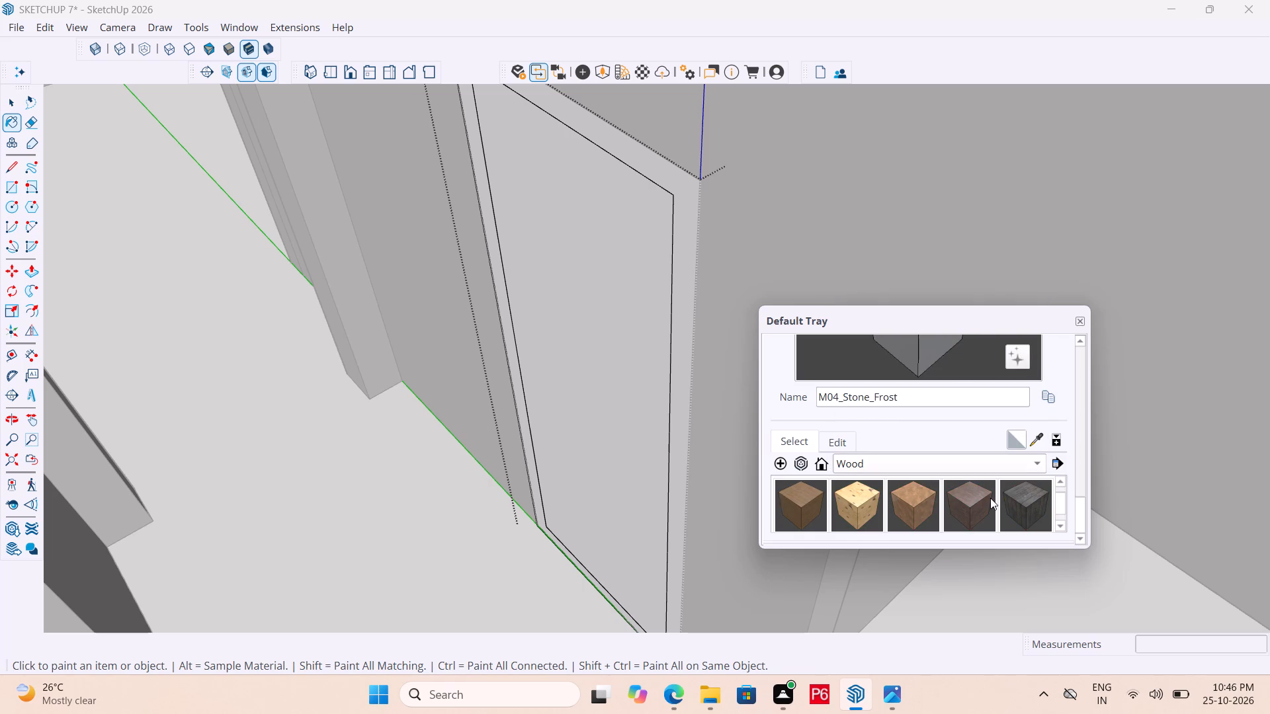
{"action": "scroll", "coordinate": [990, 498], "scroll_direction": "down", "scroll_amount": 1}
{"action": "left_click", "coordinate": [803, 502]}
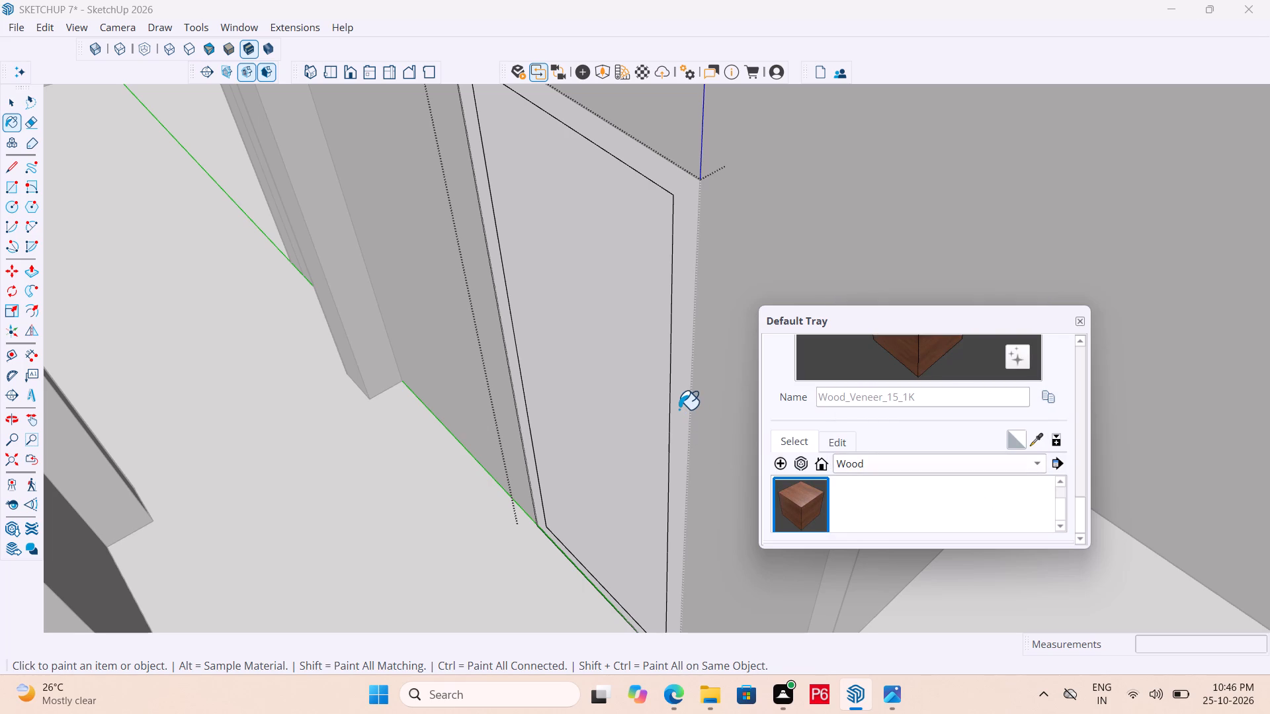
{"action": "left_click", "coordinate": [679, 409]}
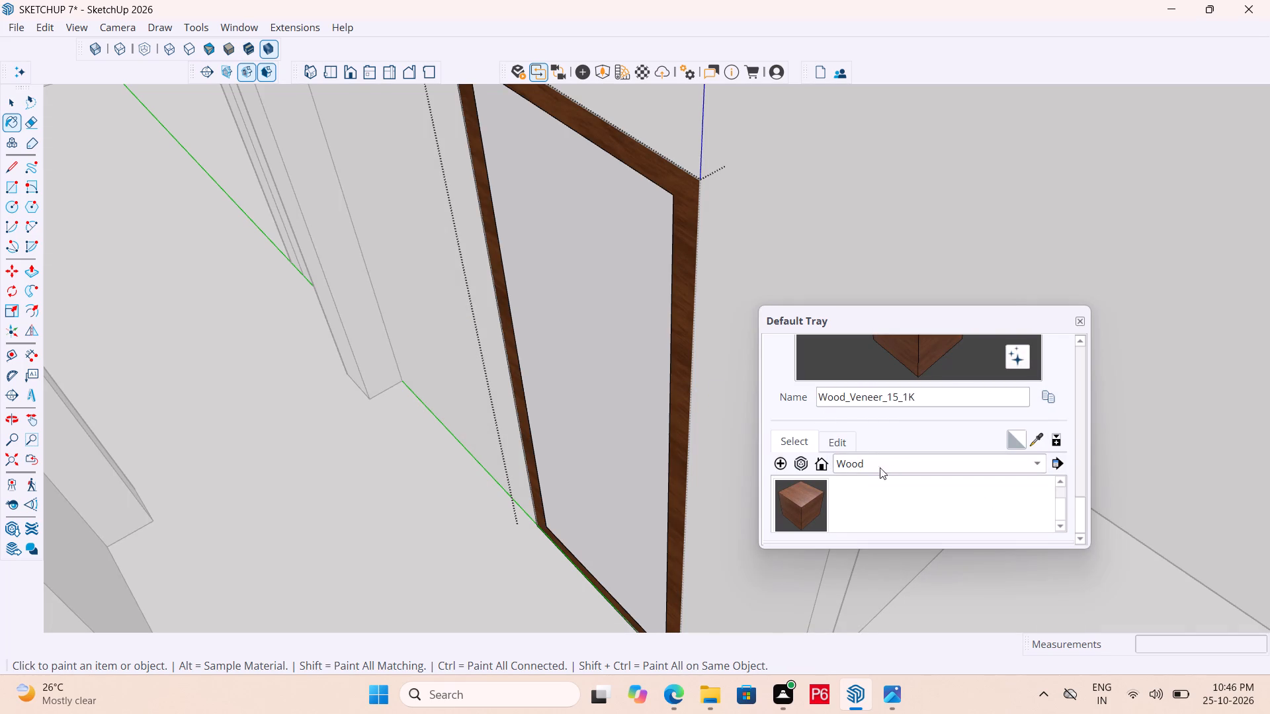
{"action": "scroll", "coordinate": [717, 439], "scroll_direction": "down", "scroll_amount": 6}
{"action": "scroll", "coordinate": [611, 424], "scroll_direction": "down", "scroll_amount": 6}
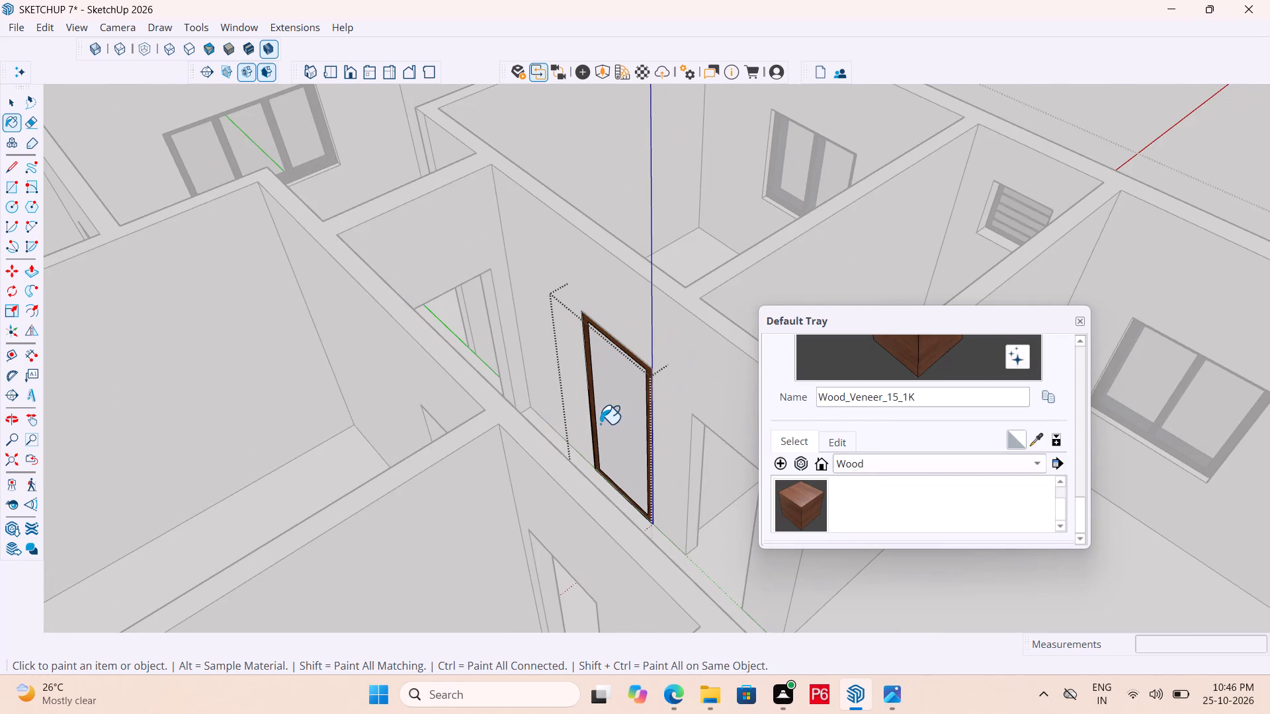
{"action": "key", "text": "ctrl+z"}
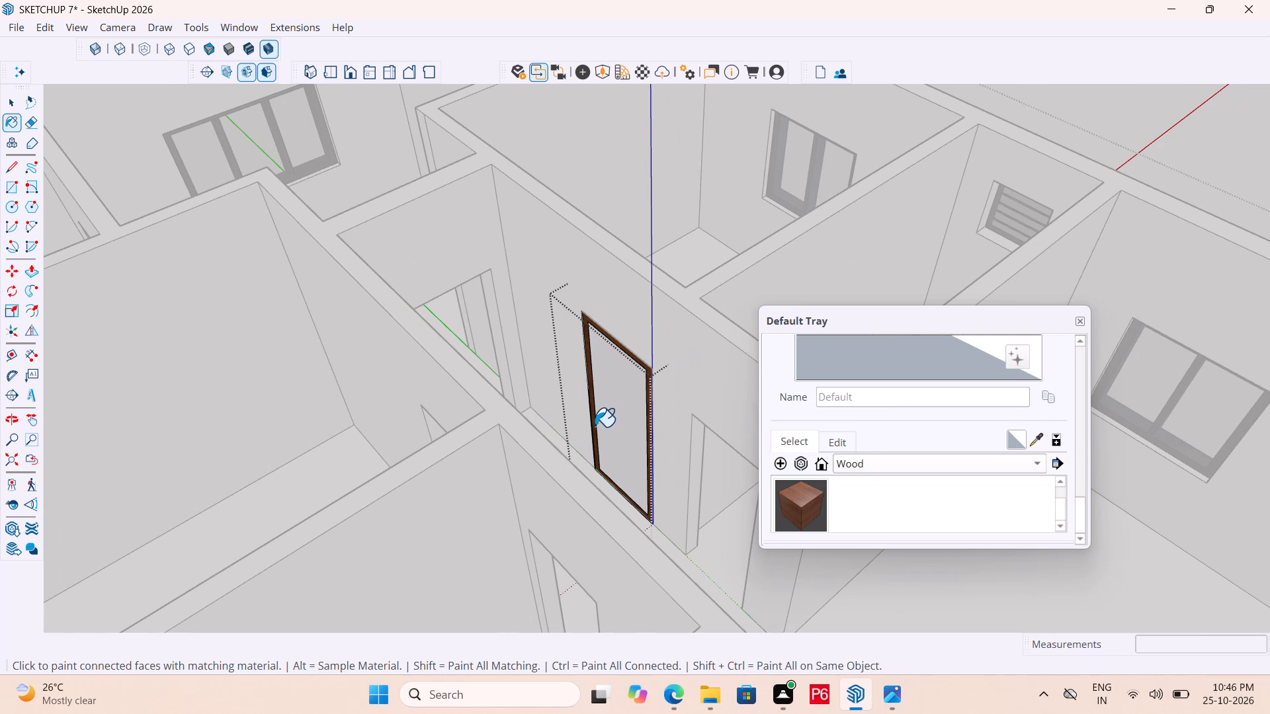
Paint the door's inner panel with Wood_Floor_12_1K from the Wood materials.
{"action": "scroll", "coordinate": [644, 448], "scroll_direction": "up", "scroll_amount": 9}
{"action": "key", "text": "space"}
{"action": "left_click", "coordinate": [658, 366]}
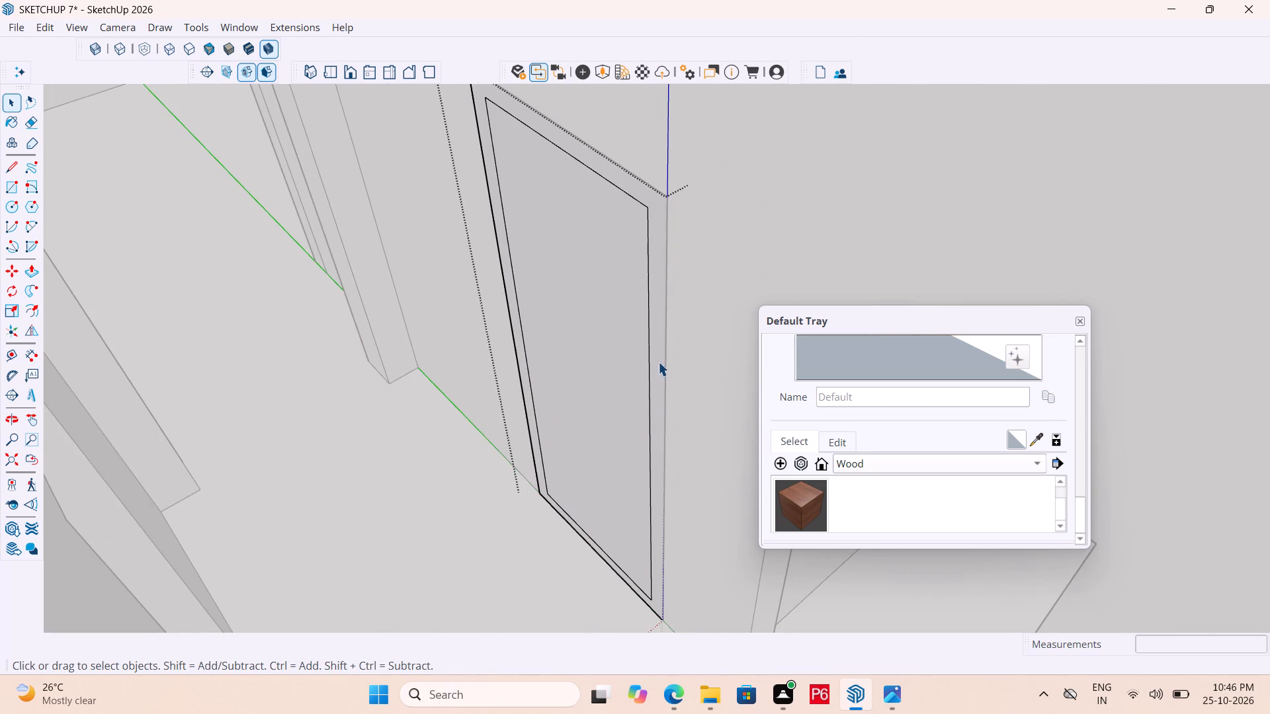
{"action": "scroll", "coordinate": [499, 443], "scroll_direction": "down", "scroll_amount": 17}
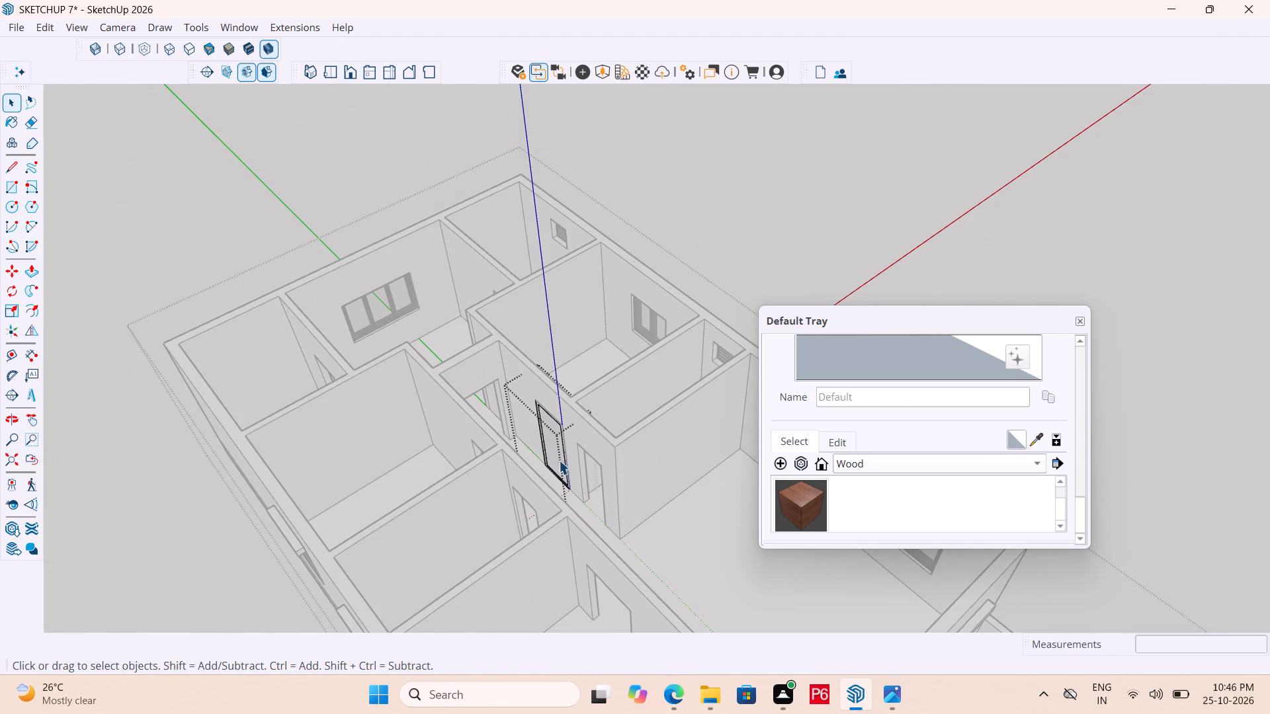
{"action": "left_click_drag", "start_coordinate": [985, 326], "coordinate": [1025, 200]}
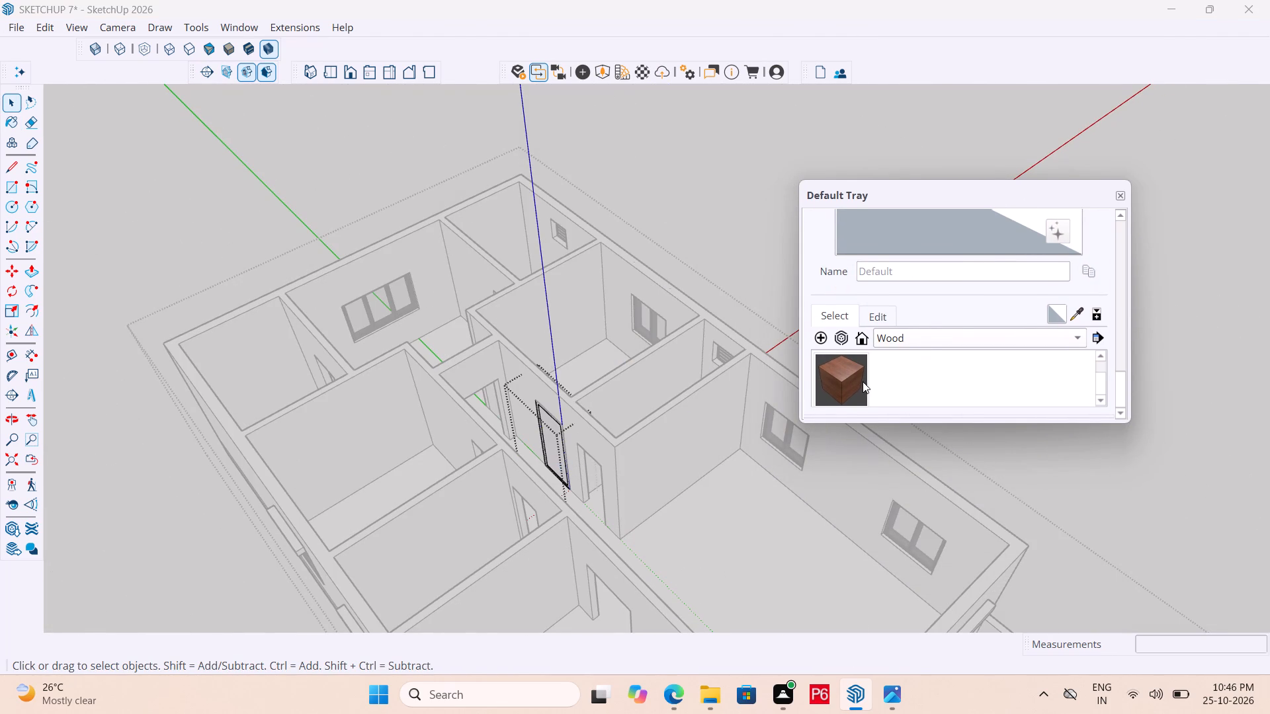
{"action": "scroll", "coordinate": [914, 383], "scroll_direction": "up", "scroll_amount": 2}
{"action": "left_click", "coordinate": [1016, 381]}
{"action": "scroll", "coordinate": [560, 377], "scroll_direction": "up", "scroll_amount": 3}
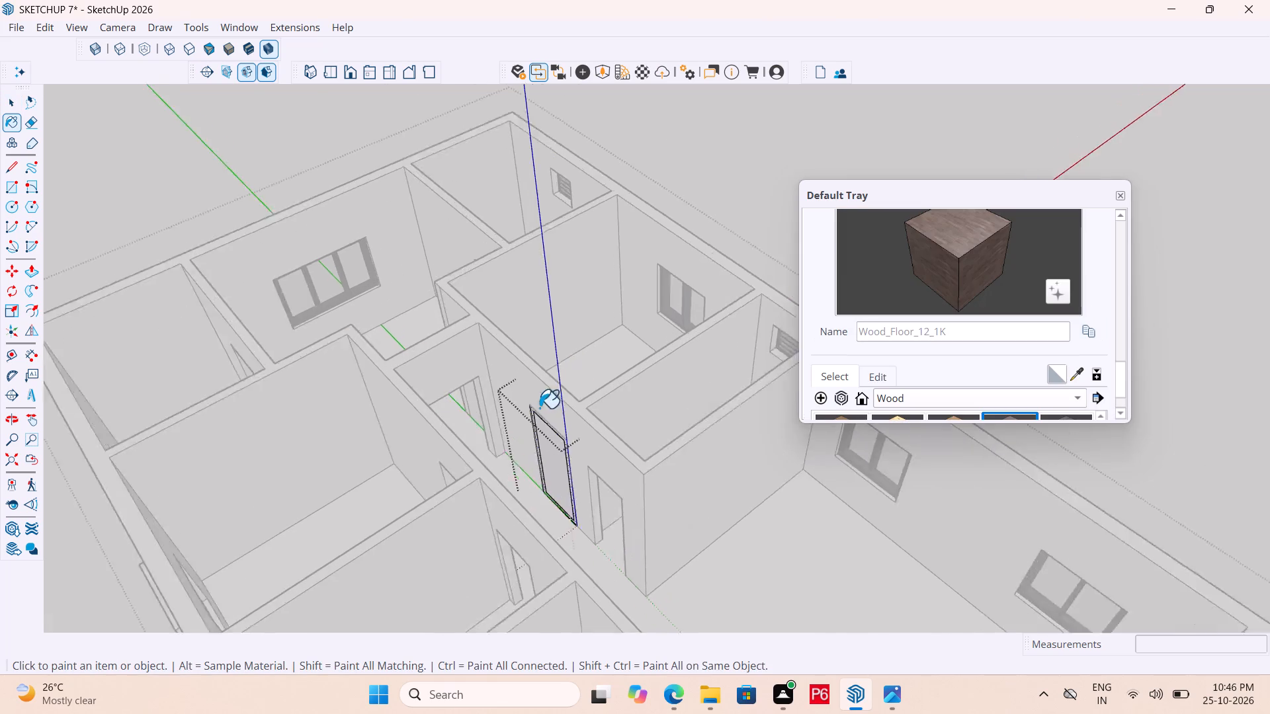
{"action": "scroll", "coordinate": [539, 408], "scroll_direction": "up", "scroll_amount": 7}
{"action": "double_click", "coordinate": [562, 457]}
{"action": "scroll", "coordinate": [561, 458], "scroll_direction": "up", "scroll_amount": 6}
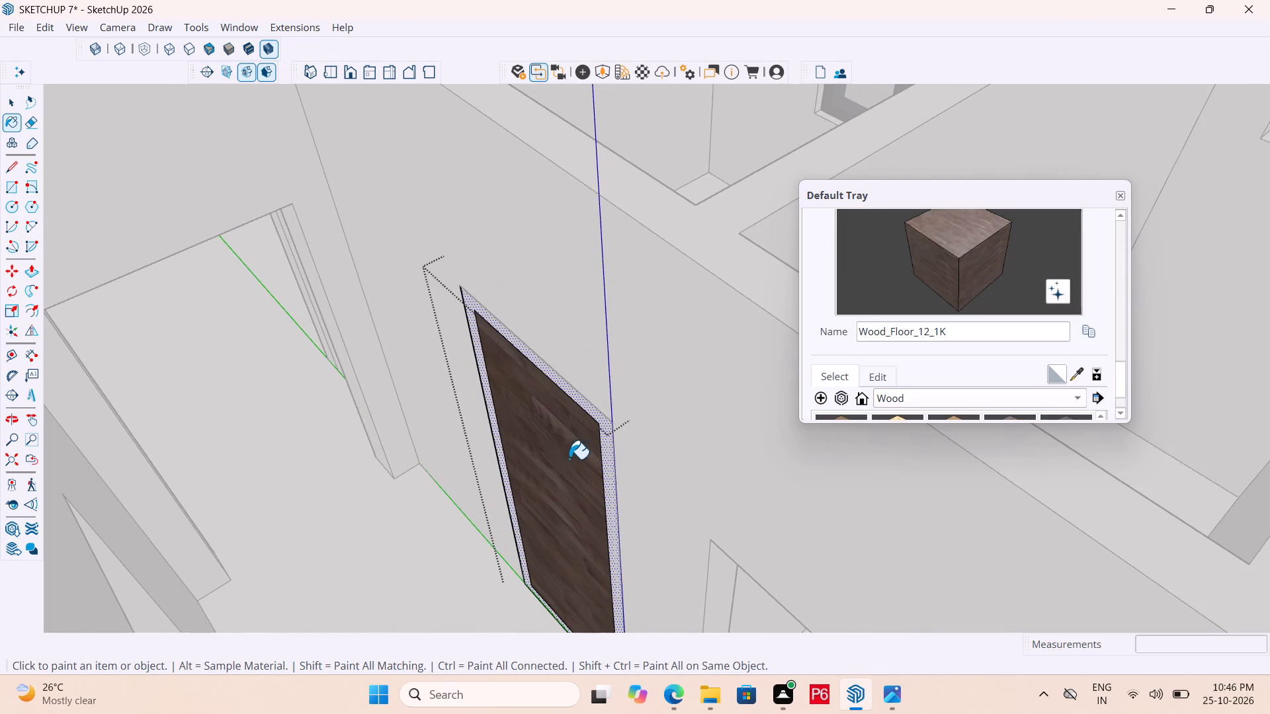
Undo the last paint action and reset the door's inner panel to the Default material.
{"action": "key", "text": "ctrl+z"}
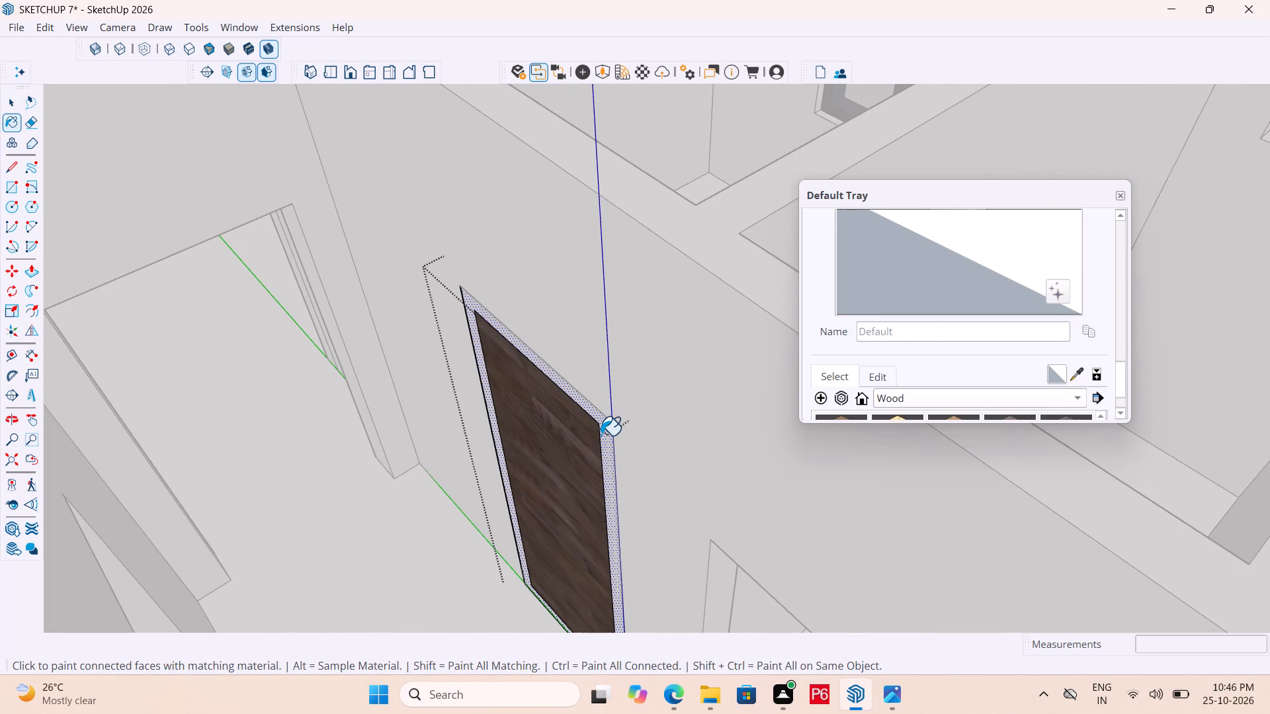
{"action": "left_click", "coordinate": [605, 431]}
{"action": "left_click", "coordinate": [596, 452]}
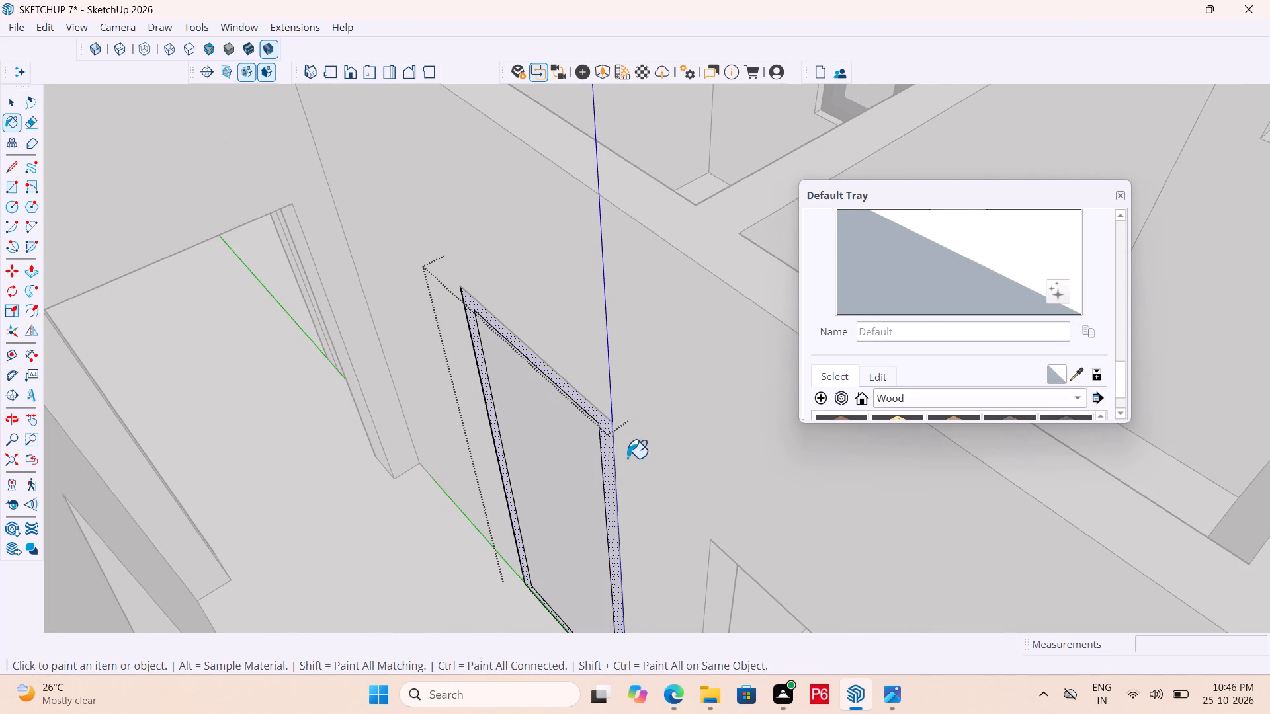
{"action": "left_click", "coordinate": [605, 473]}
{"action": "double_click", "coordinate": [612, 465]}
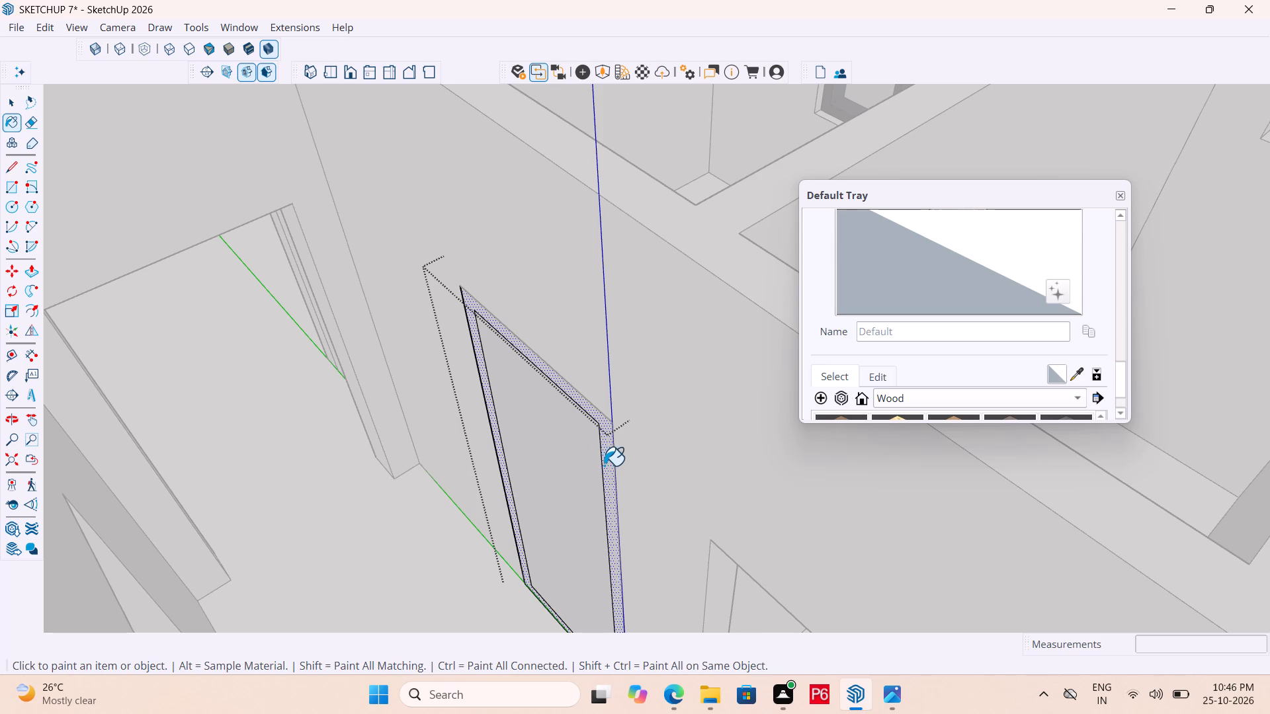
Paint the door's frame border with Wood_Floor_12_1K from the Wood materials.
{"action": "key", "text": "space"}
{"action": "left_click", "coordinate": [607, 456]}
{"action": "scroll", "coordinate": [821, 379], "scroll_direction": "down", "scroll_amount": 3}
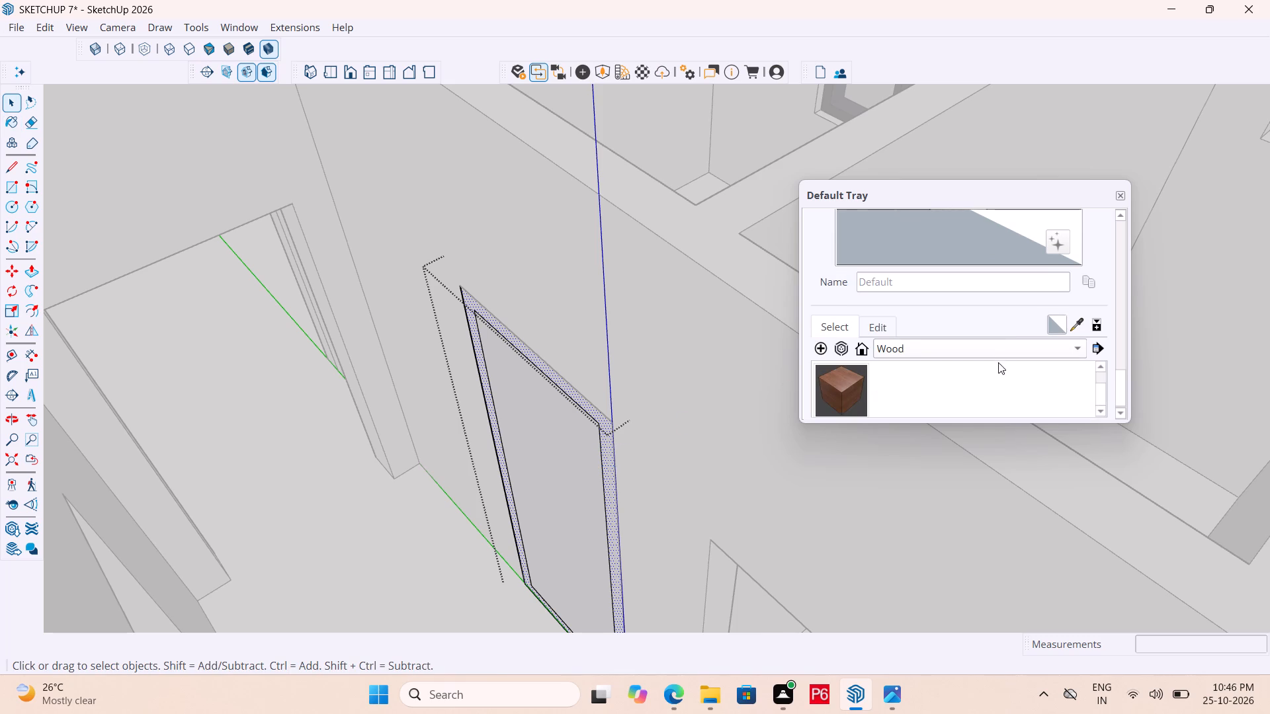
{"action": "scroll", "coordinate": [998, 366], "scroll_direction": "up", "scroll_amount": 1}
{"action": "left_click", "coordinate": [1009, 392]}
{"action": "scroll", "coordinate": [601, 452], "scroll_direction": "up", "scroll_amount": 4}
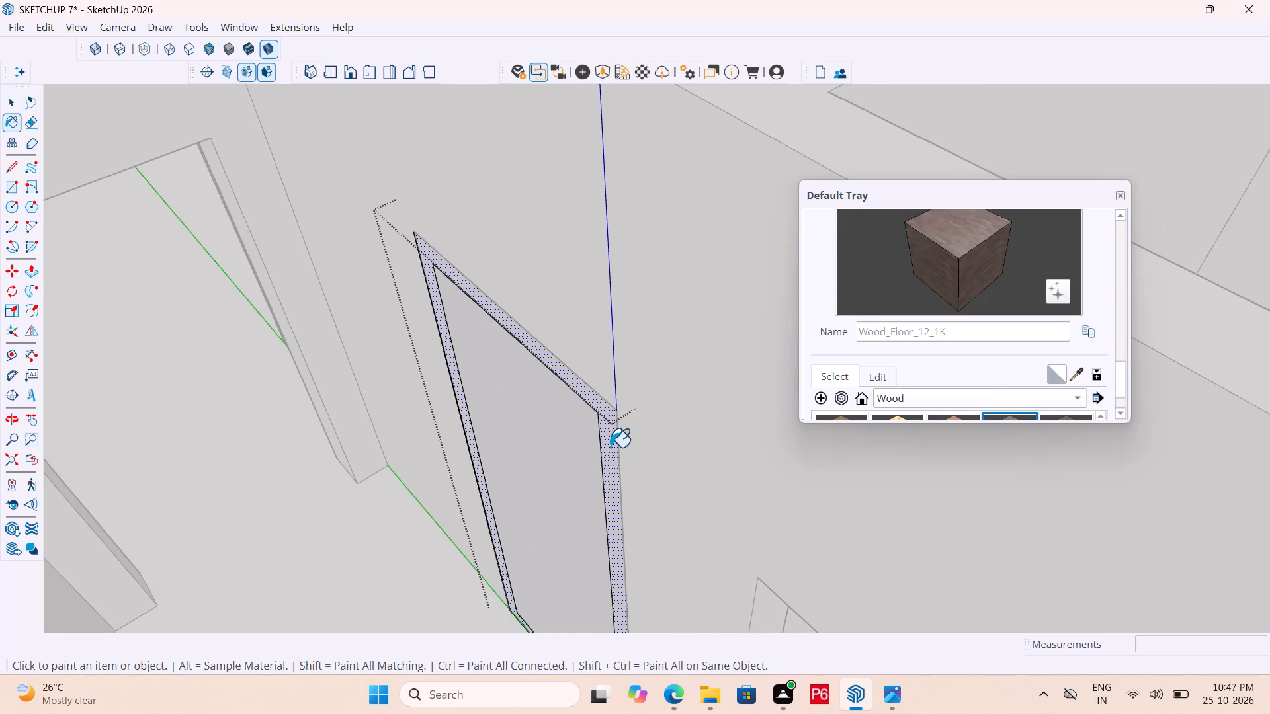
{"action": "left_click", "coordinate": [614, 441]}
{"action": "left_click", "coordinate": [612, 437]}
Paint the door's inner panel with Wood_Veneer_15_1K from the Wood materials and save the model.
{"action": "scroll", "coordinate": [902, 377], "scroll_direction": "down", "scroll_amount": 4}
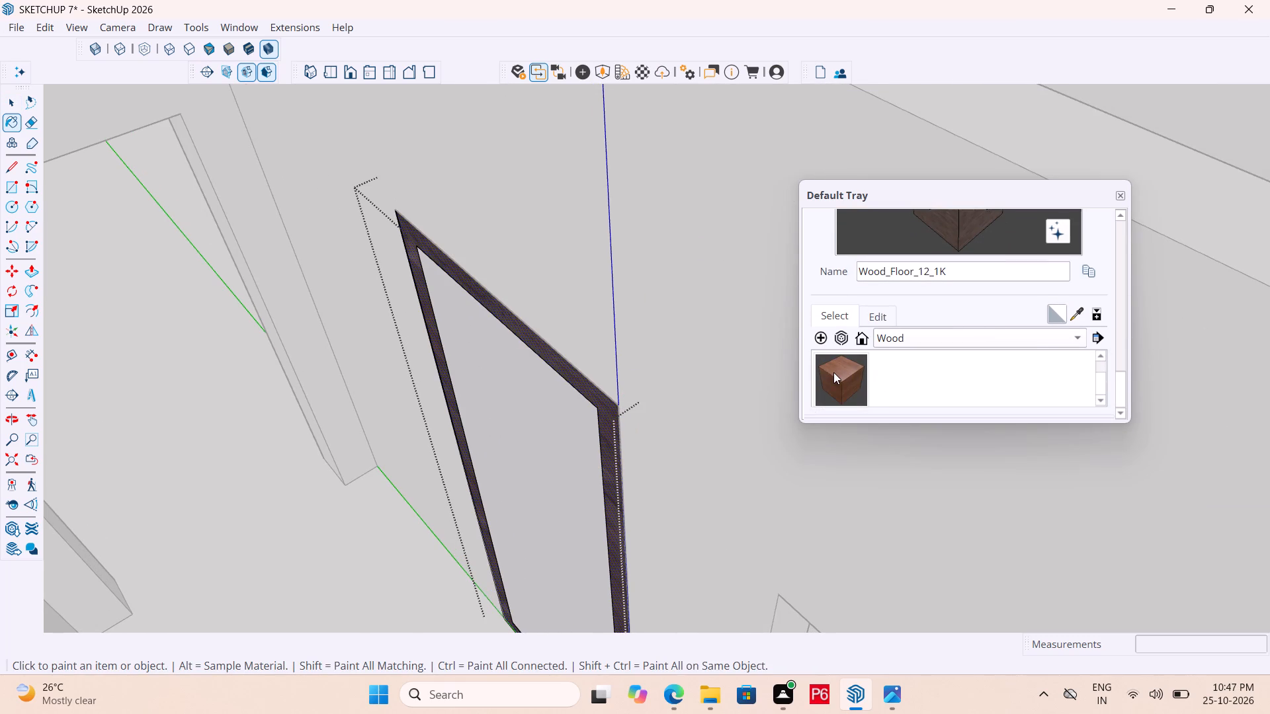
{"action": "left_click", "coordinate": [833, 372]}
{"action": "left_click_drag", "start_coordinate": [525, 434], "coordinate": [532, 428]}
{"action": "scroll", "coordinate": [581, 411], "scroll_direction": "down", "scroll_amount": 4}
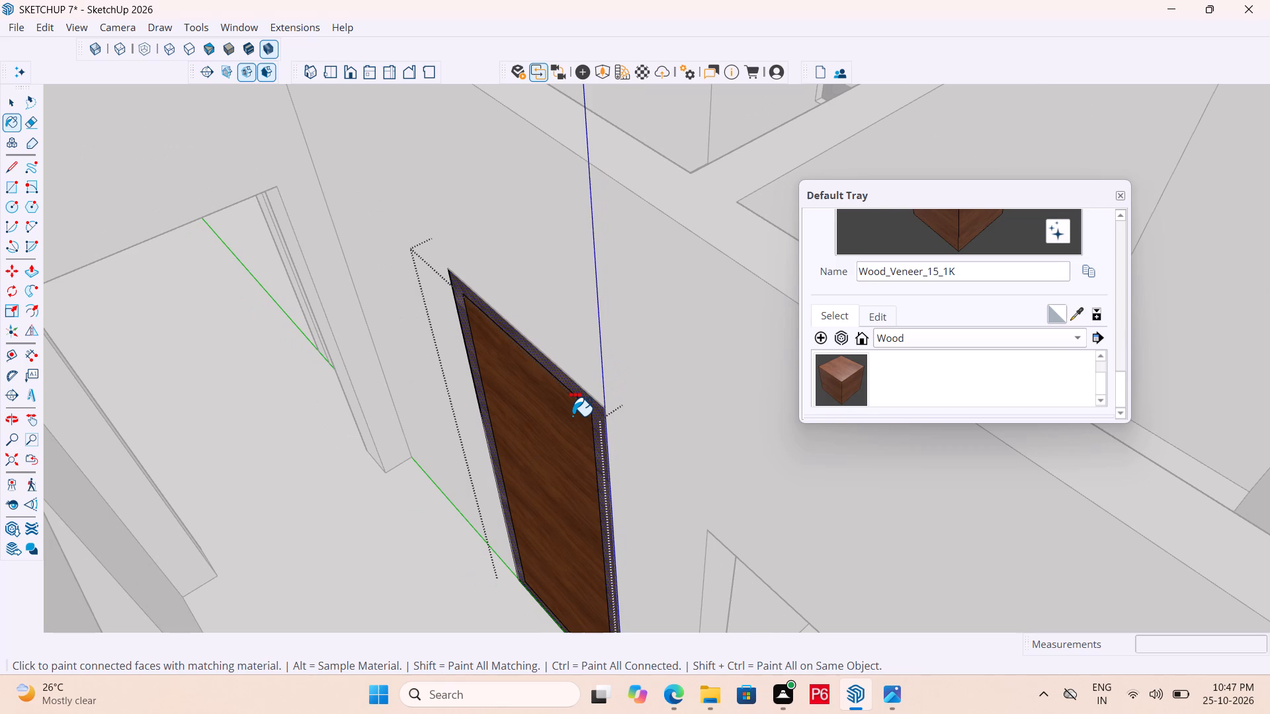
{"action": "key", "text": "ctrl+s"}
{"action": "key", "text": "ctrl+s"}
{"action": "key", "text": "ctrl+s"}
{"action": "scroll", "coordinate": [539, 384], "scroll_direction": "down", "scroll_amount": 3}
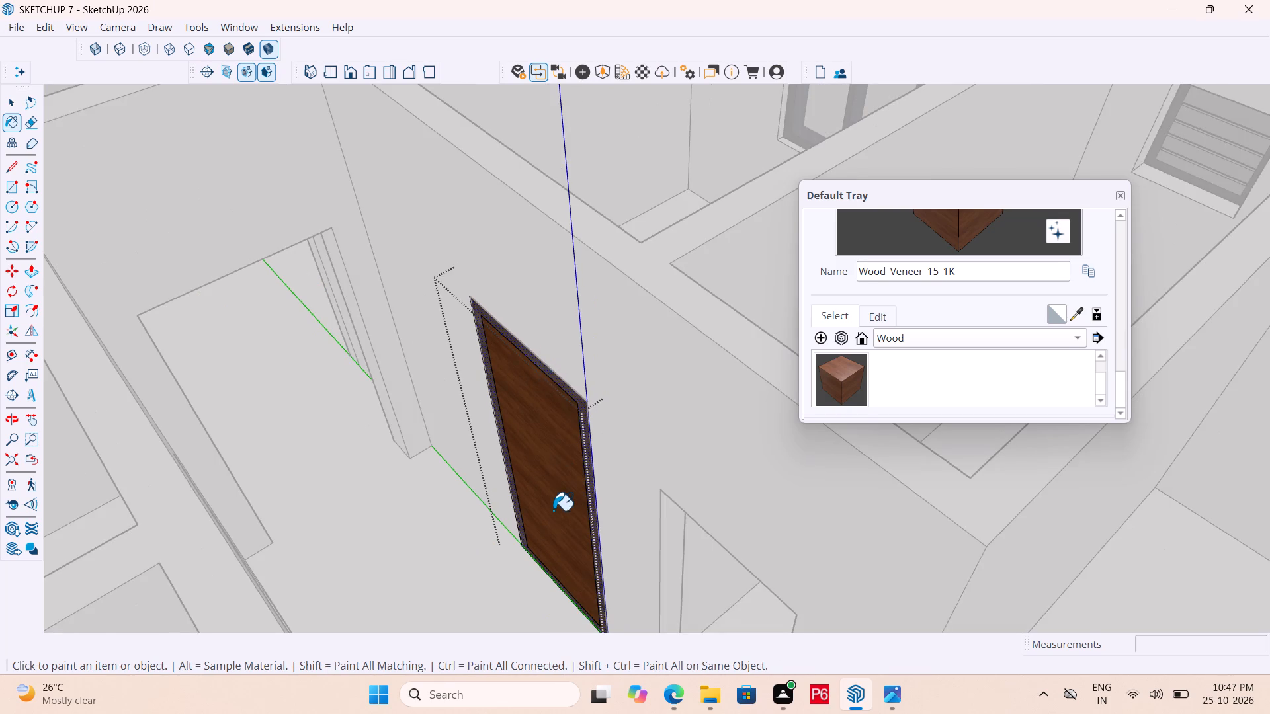
Paint the frame border and inner panel on the door's reverse side with Wood_Veneer_15_1K.
{"action": "scroll", "coordinate": [554, 511], "scroll_direction": "up", "scroll_amount": 5}
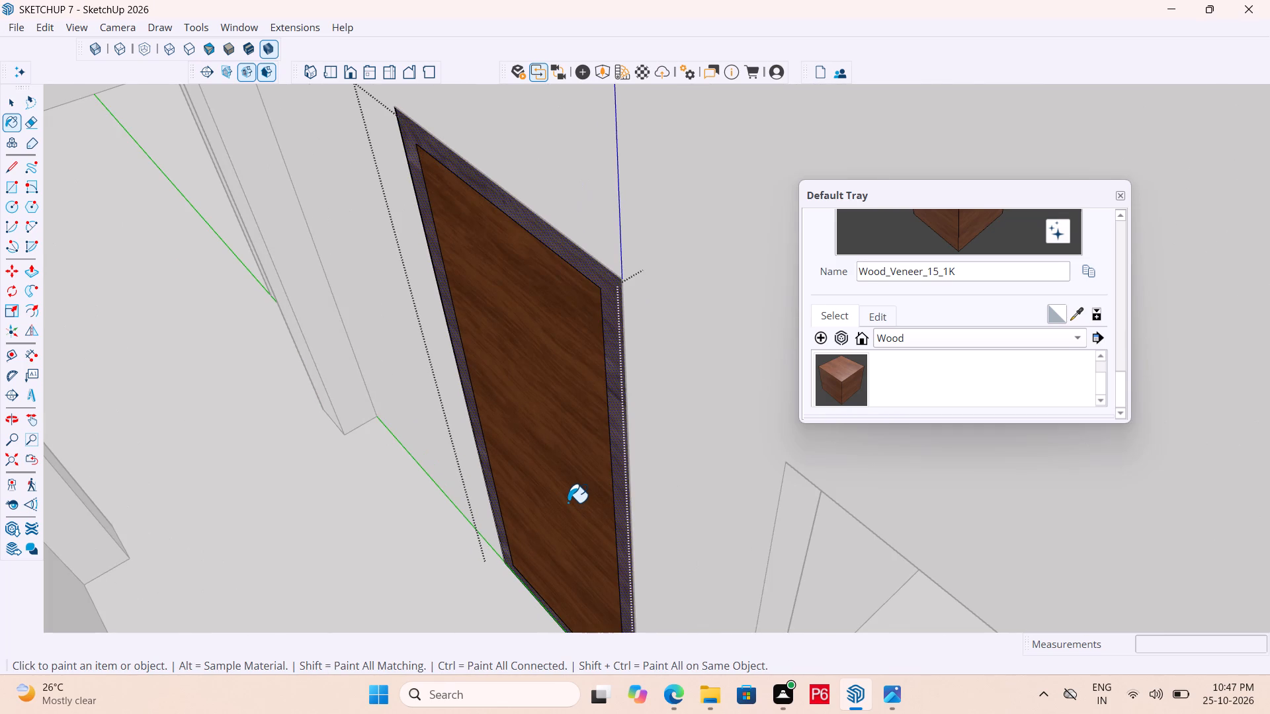
{"action": "scroll", "coordinate": [779, 350], "scroll_direction": "up", "scroll_amount": 1}
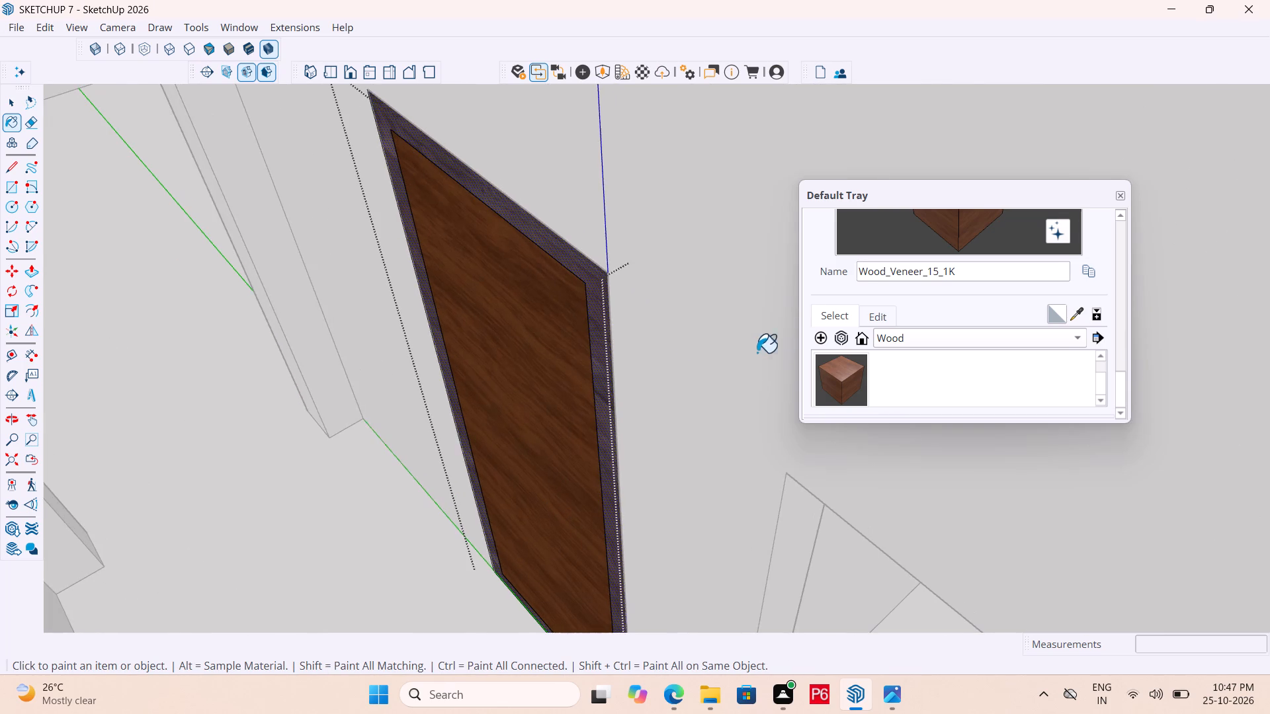
{"action": "scroll", "coordinate": [651, 358], "scroll_direction": "down", "scroll_amount": 13}
{"action": "scroll", "coordinate": [701, 430], "scroll_direction": "down", "scroll_amount": 1}
{"action": "middle_click_drag", "start_coordinate": [695, 432], "coordinate": [98, 522]}
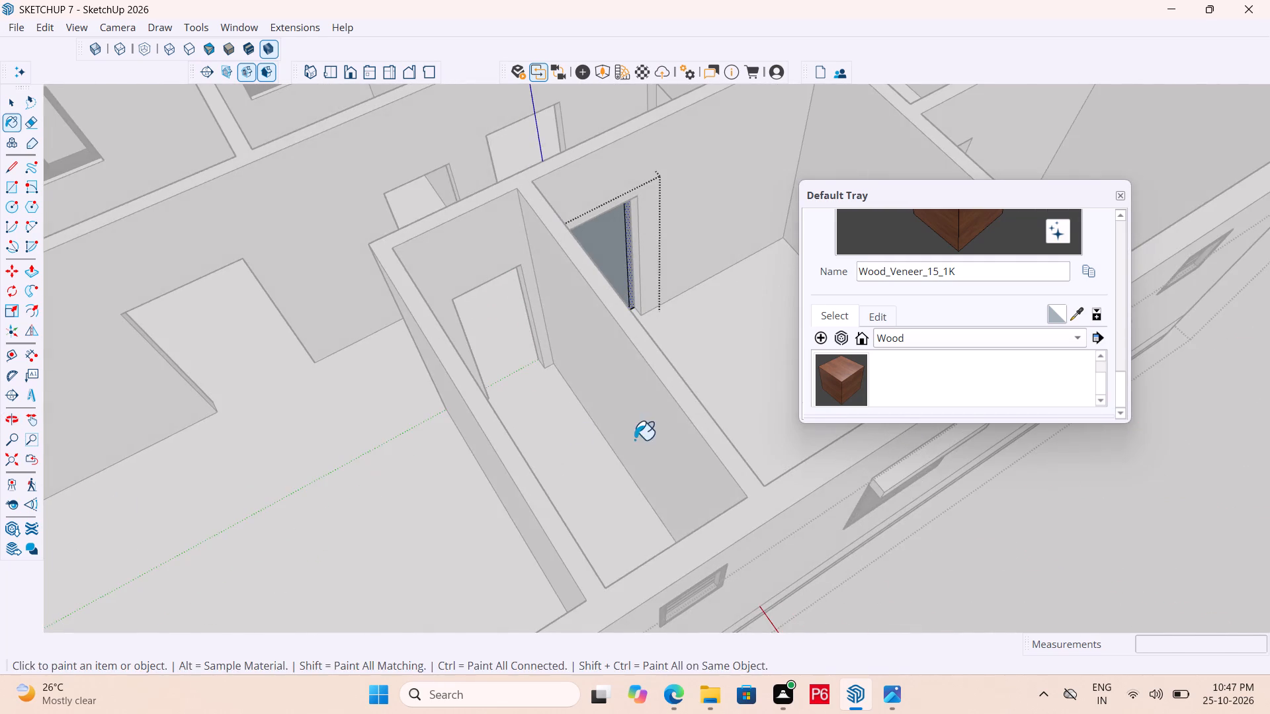
{"action": "middle_click_drag", "start_coordinate": [624, 436], "coordinate": [473, 411]}
{"action": "scroll", "coordinate": [702, 302], "scroll_direction": "up", "scroll_amount": 5}
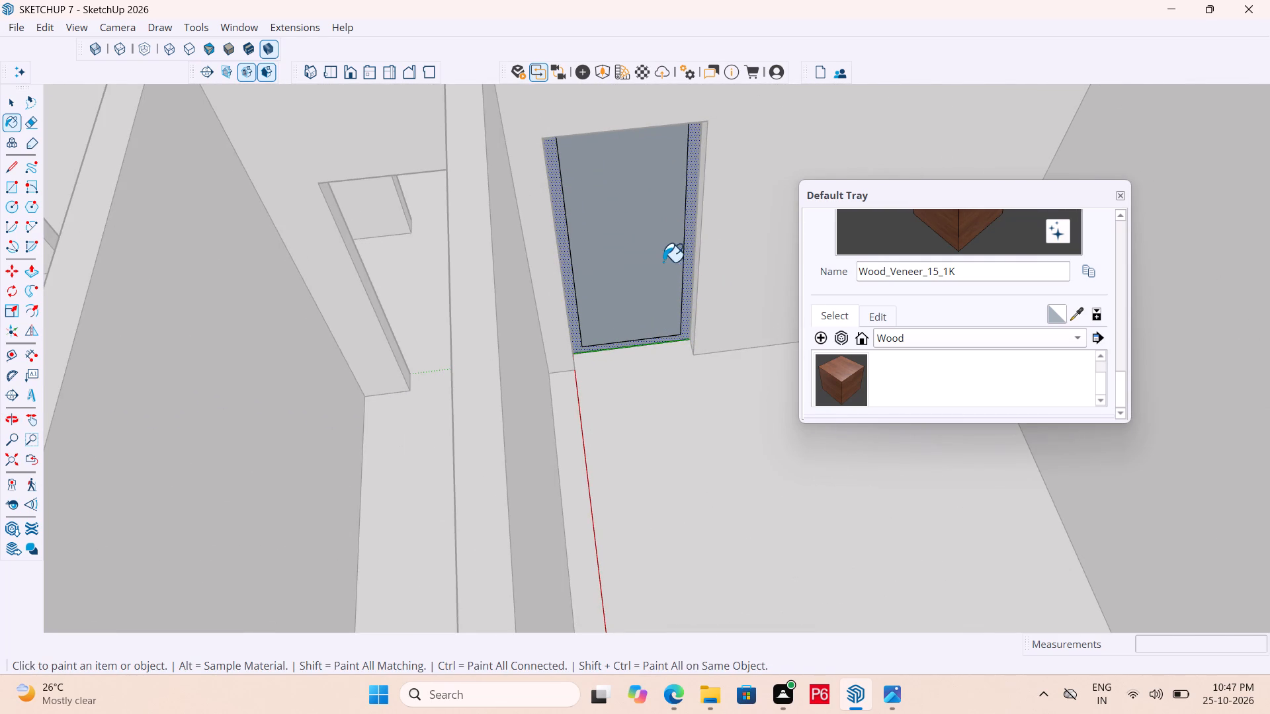
{"action": "middle_click_drag", "start_coordinate": [397, 361], "coordinate": [1156, 300]}
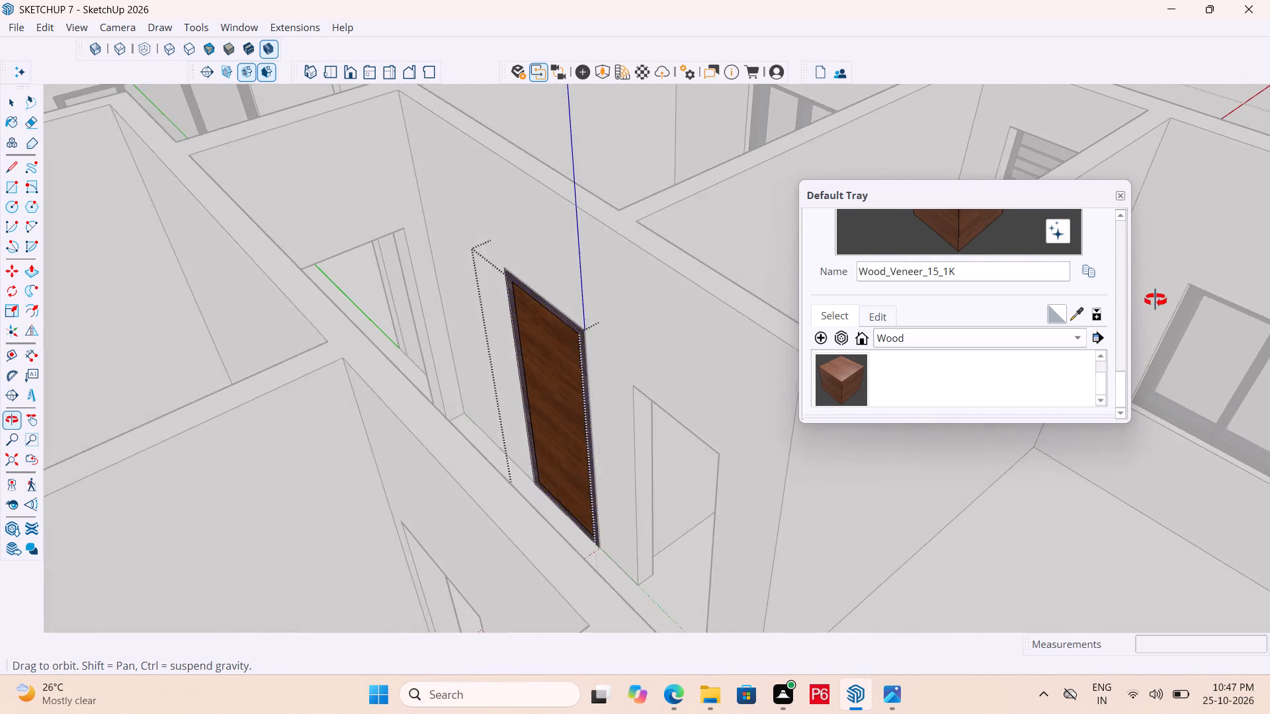
{"action": "middle_click_drag", "start_coordinate": [1156, 300], "coordinate": [173, 405]}
{"action": "scroll", "coordinate": [577, 323], "scroll_direction": "up", "scroll_amount": 4}
{"action": "left_click", "coordinate": [558, 279]}
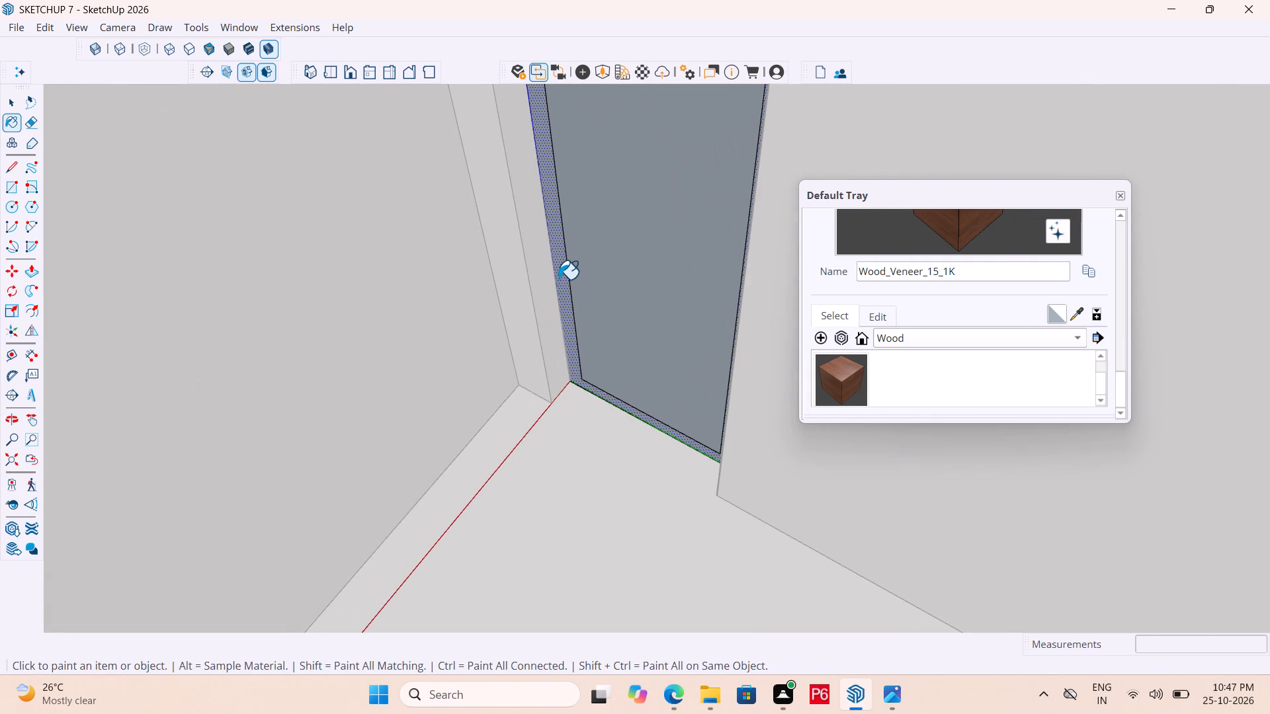
{"action": "left_click", "coordinate": [607, 315]}
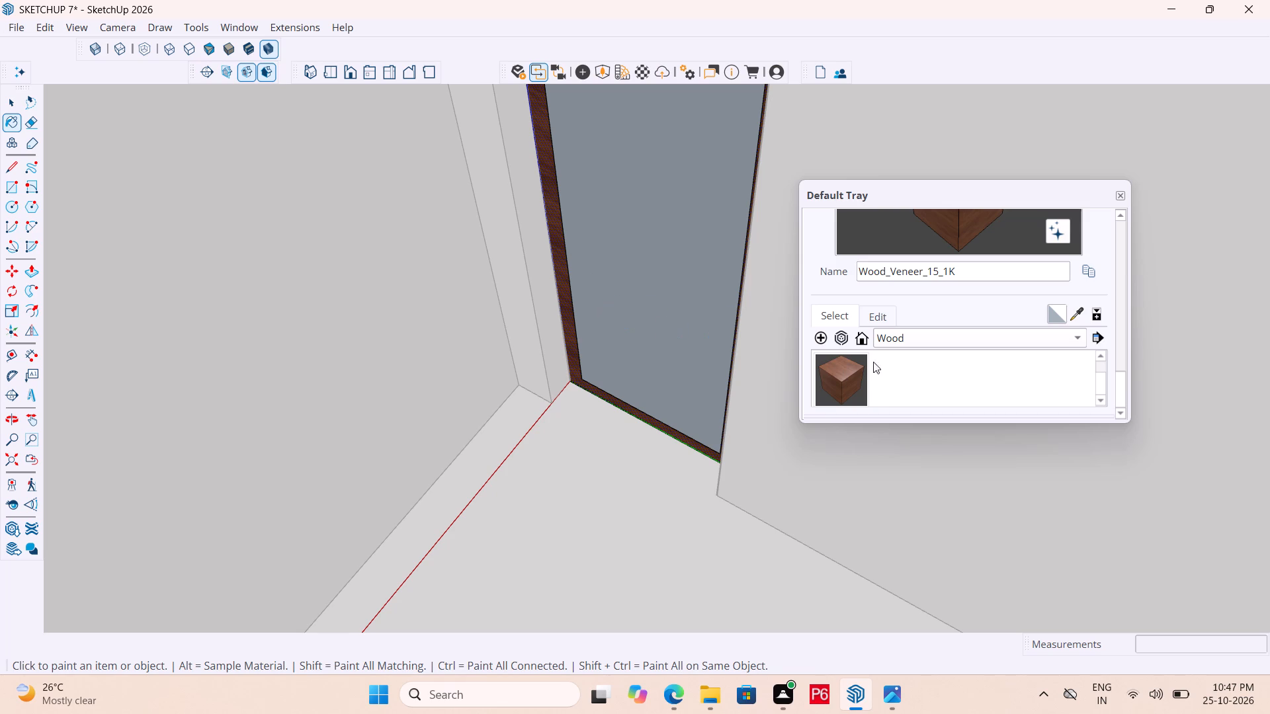
Repaint the frame border on the door's reverse side with Wood_Floor_12_1K and save the model.
{"action": "scroll", "coordinate": [900, 372], "scroll_direction": "down", "scroll_amount": 3}
{"action": "scroll", "coordinate": [881, 373], "scroll_direction": "up", "scroll_amount": 1}
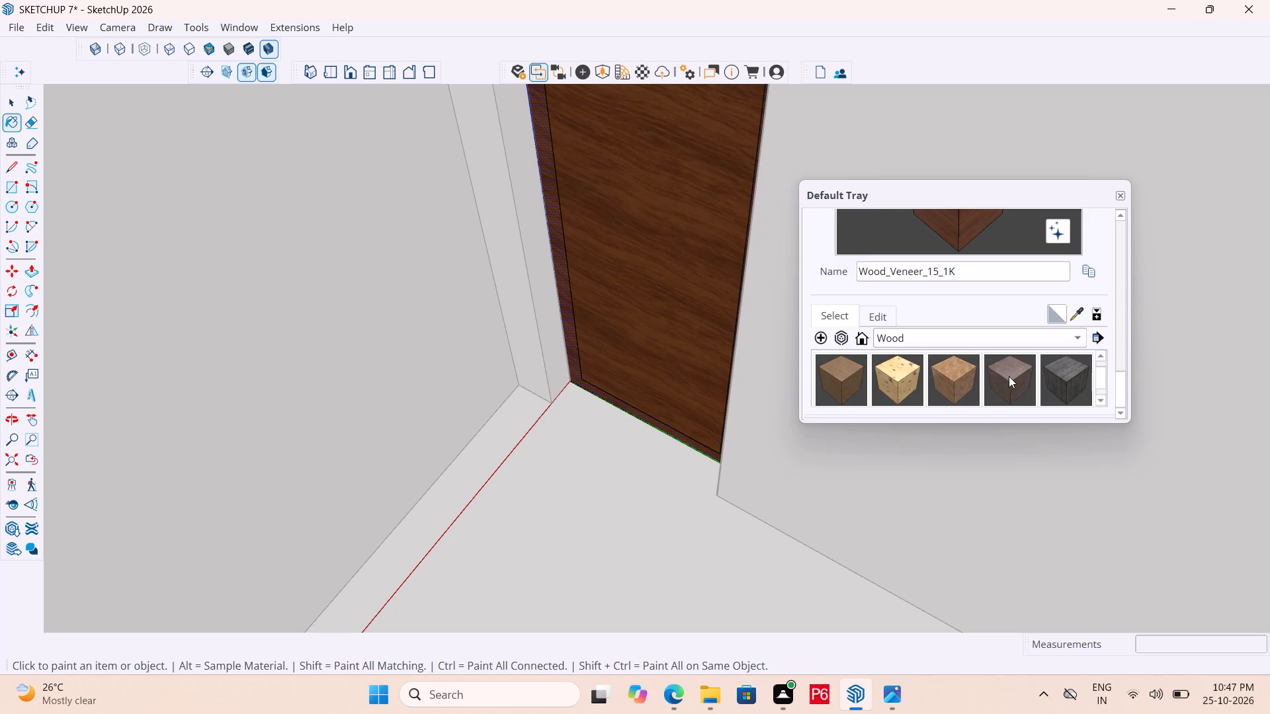
{"action": "left_click", "coordinate": [1003, 377]}
{"action": "left_click", "coordinate": [556, 251]}
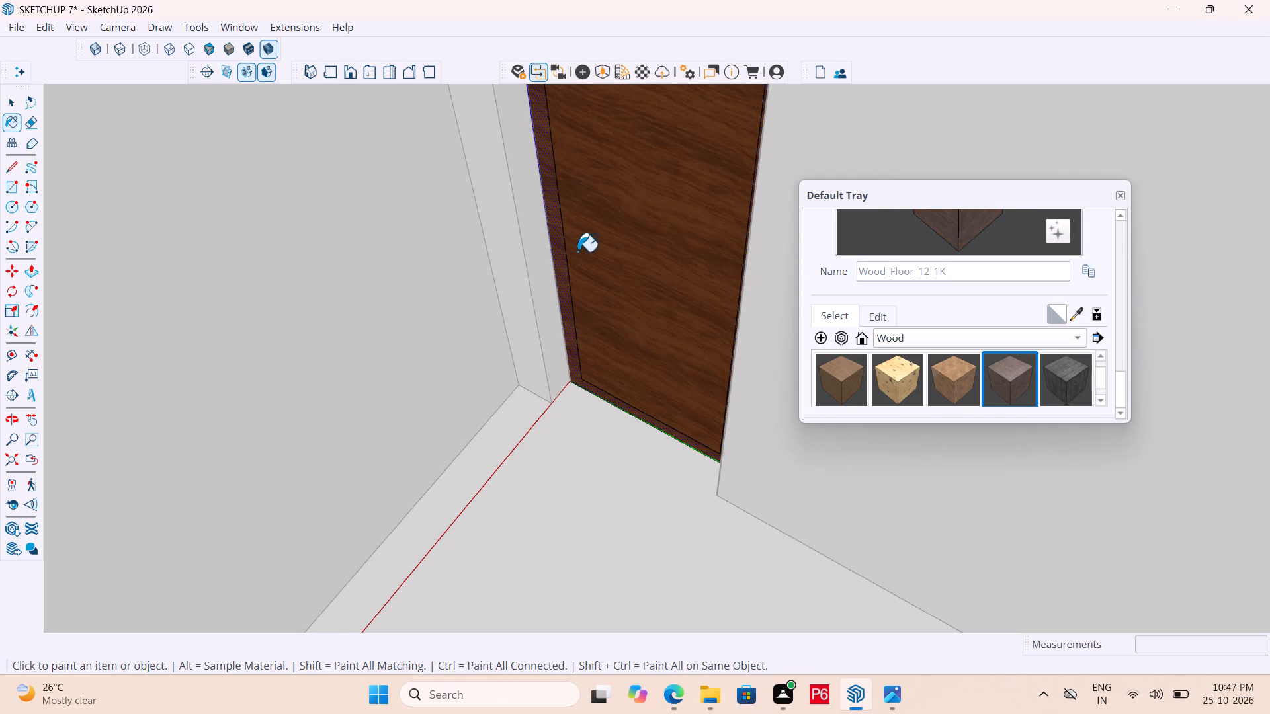
{"action": "scroll", "coordinate": [600, 368], "scroll_direction": "down", "scroll_amount": 4}
{"action": "key", "text": "ctrl+s"}
{"action": "key", "text": "ctrl+s"}
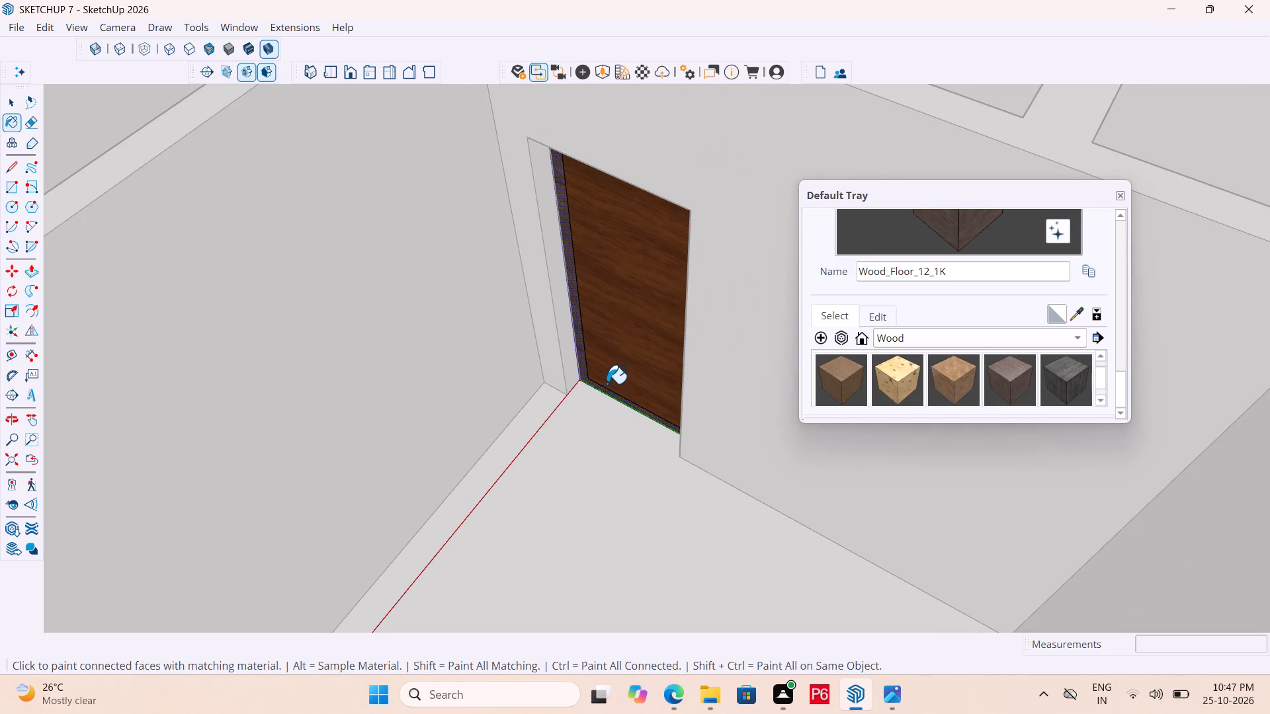
Push/Pull the door's frame border 6" outward from the reverse side.
{"action": "middle_click_drag", "start_coordinate": [607, 383], "coordinate": [811, 329]}
{"action": "scroll", "coordinate": [744, 327], "scroll_direction": "up", "scroll_amount": 2}
{"action": "key", "text": "p"}
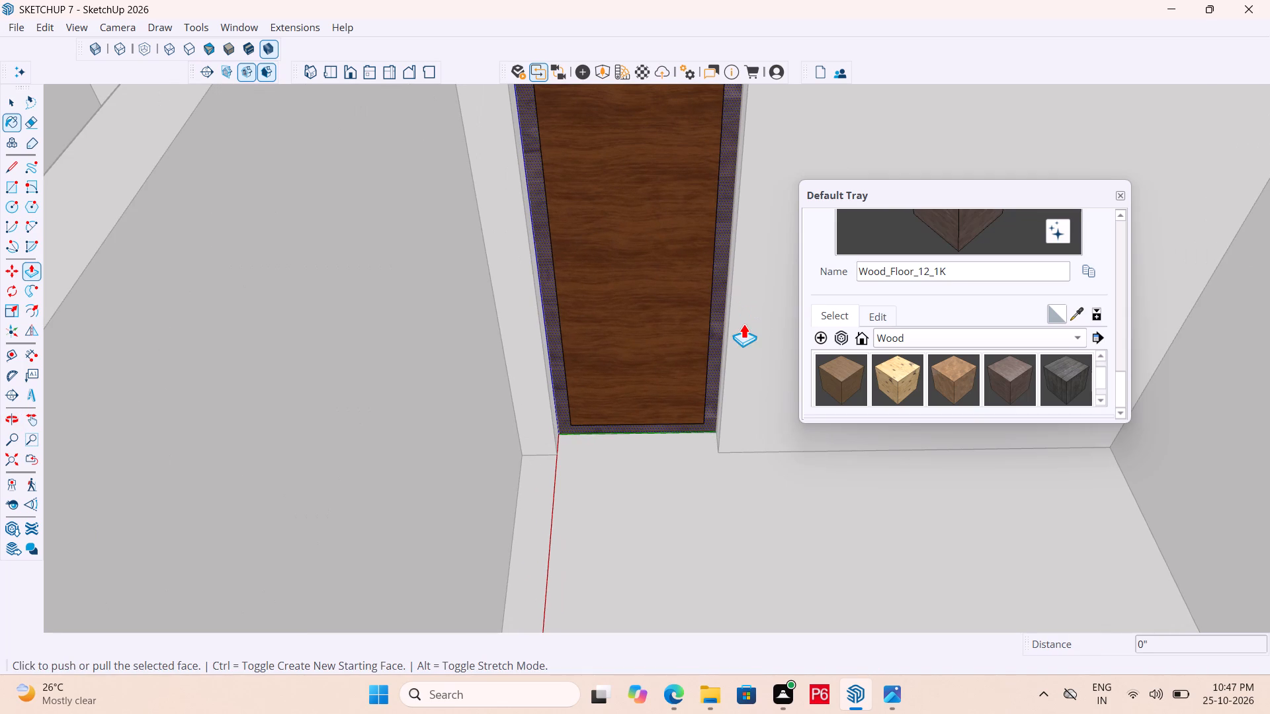
{"action": "left_click", "coordinate": [712, 367]}
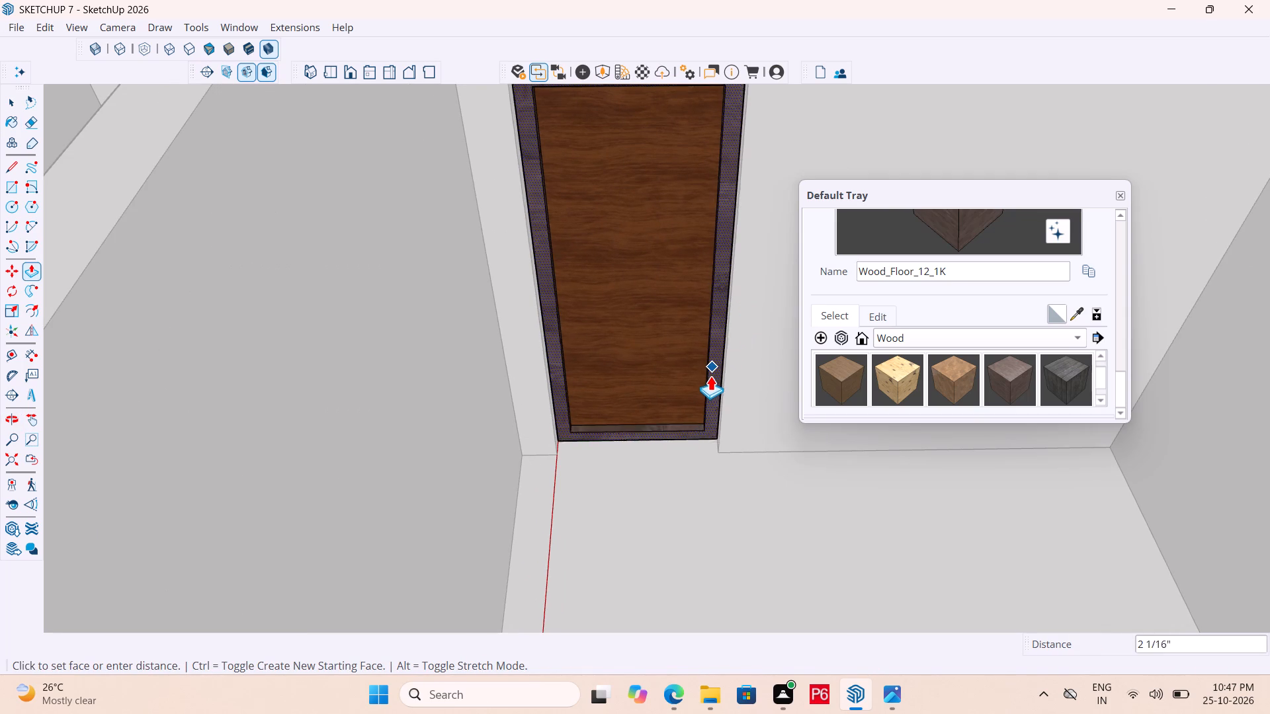
{"action": "left_click", "coordinate": [728, 338]}
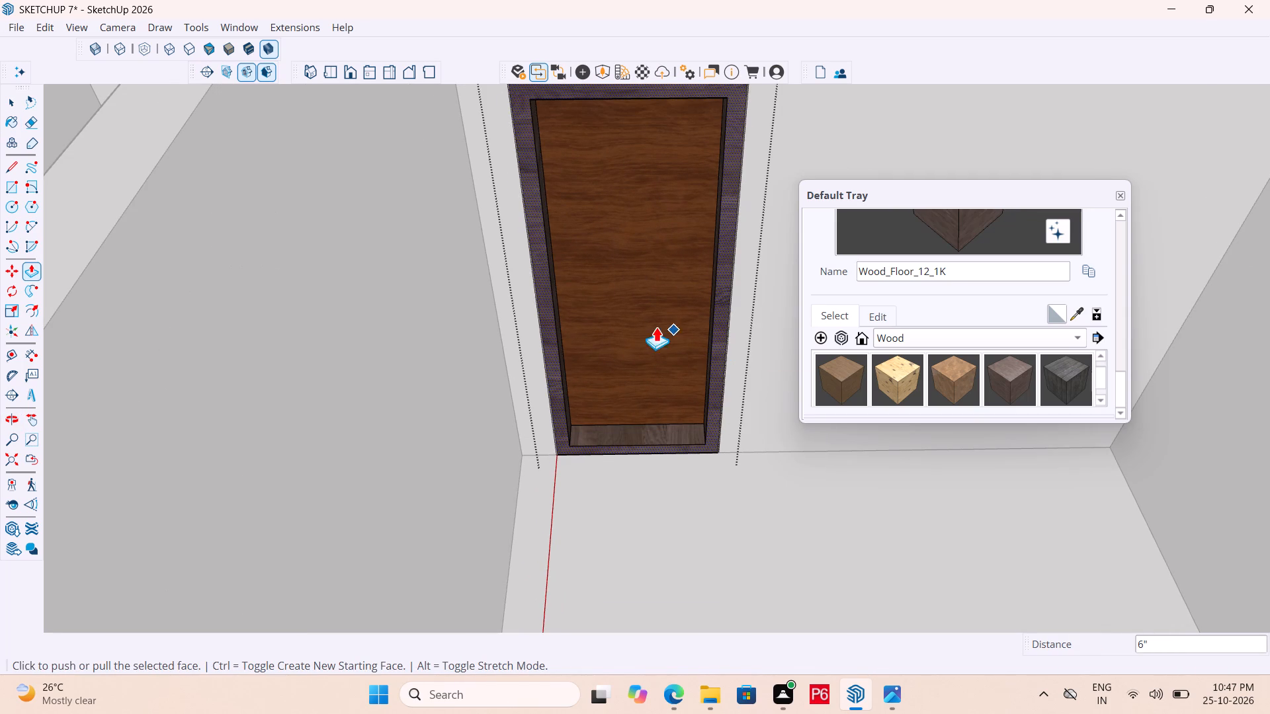
Push/Pull the door's inner panel about 3 1/16" outward within the frame and save the model.
{"action": "left_click", "coordinate": [605, 361]}
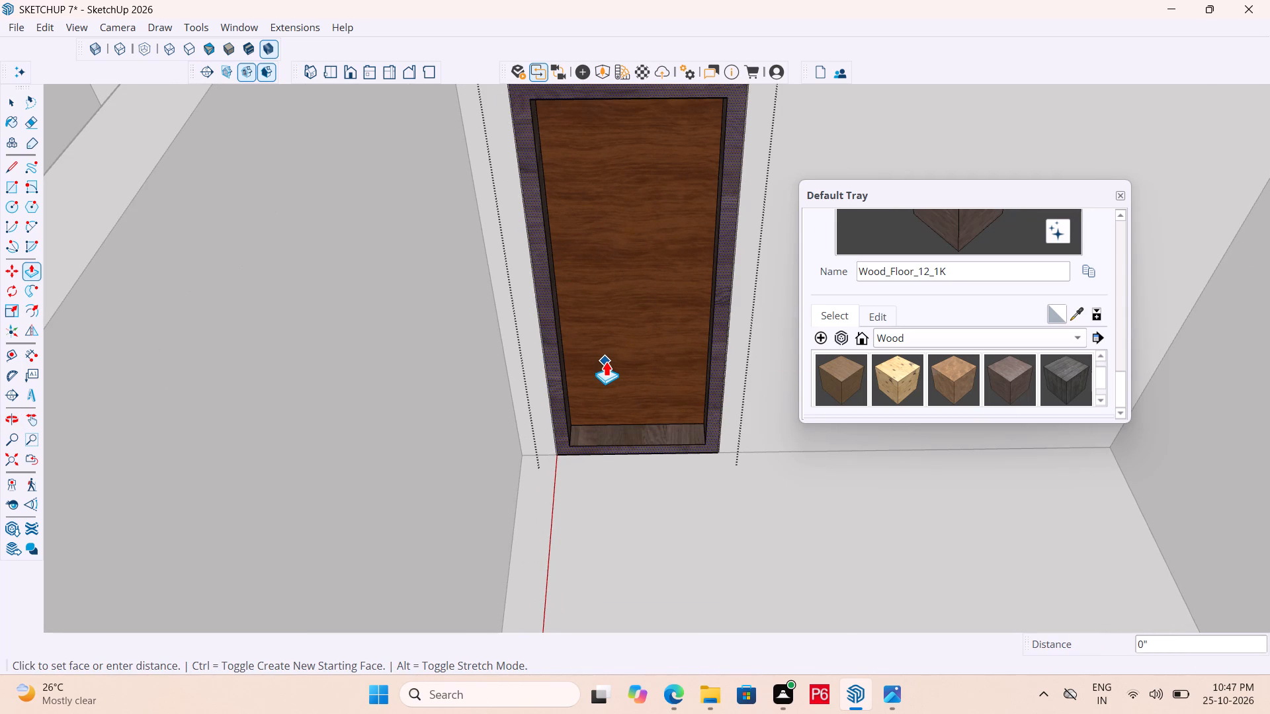
{"action": "key", "text": "Escape"}
{"action": "left_click", "coordinate": [622, 338]}
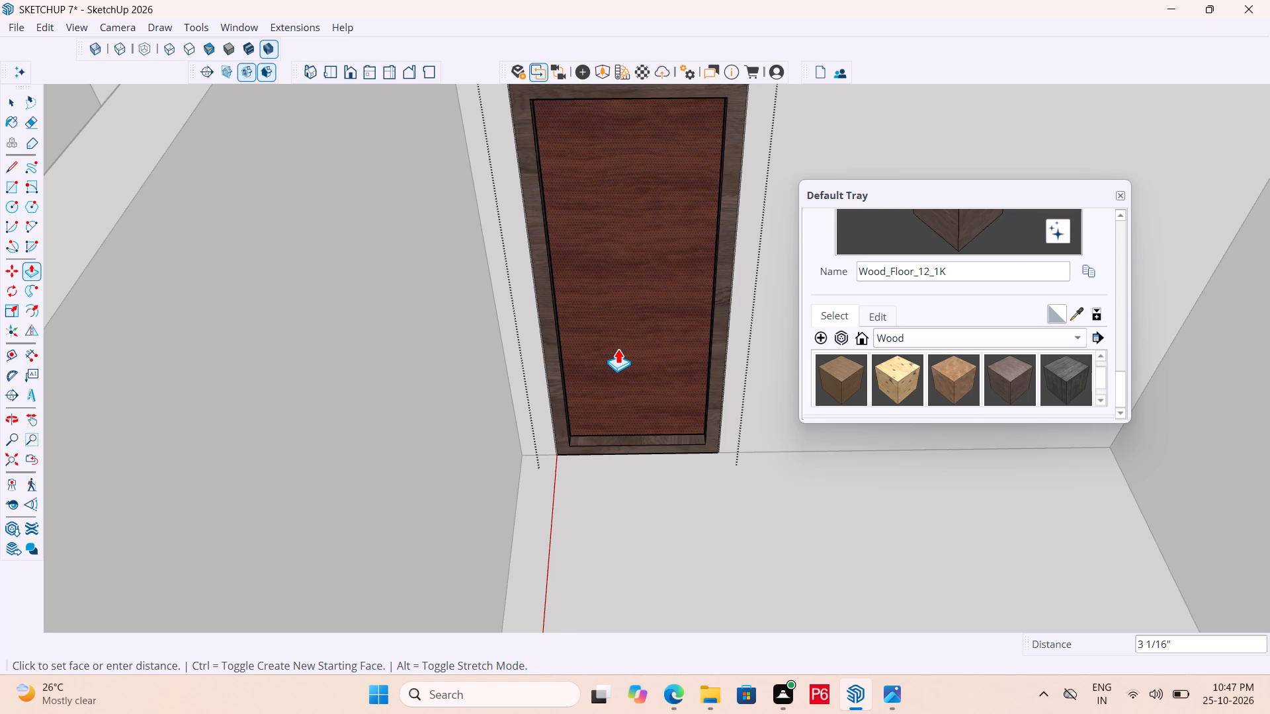
{"action": "left_click", "coordinate": [618, 348]}
{"action": "scroll", "coordinate": [596, 332], "scroll_direction": "down", "scroll_amount": 5}
{"action": "middle_click_drag", "start_coordinate": [528, 344], "coordinate": [548, 338]}
{"action": "key", "text": "ctrl+s"}
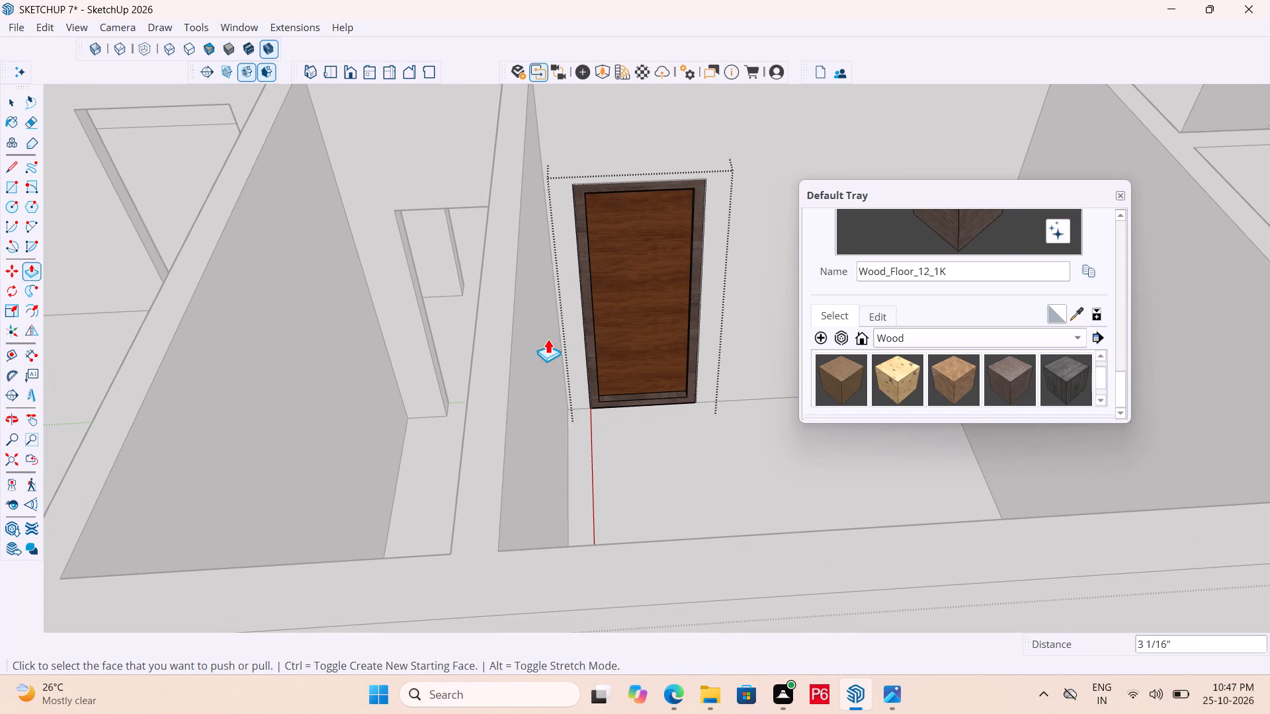
{"action": "key", "text": "ctrl+s"}
{"action": "key", "text": "ctrl+s"}
Close the Default Tray and examine the door and its frame from the opposite side of the wall.
{"action": "middle_click_drag", "start_coordinate": [532, 344], "coordinate": [1269, 317]}
{"action": "scroll", "coordinate": [716, 250], "scroll_direction": "down", "scroll_amount": 5}
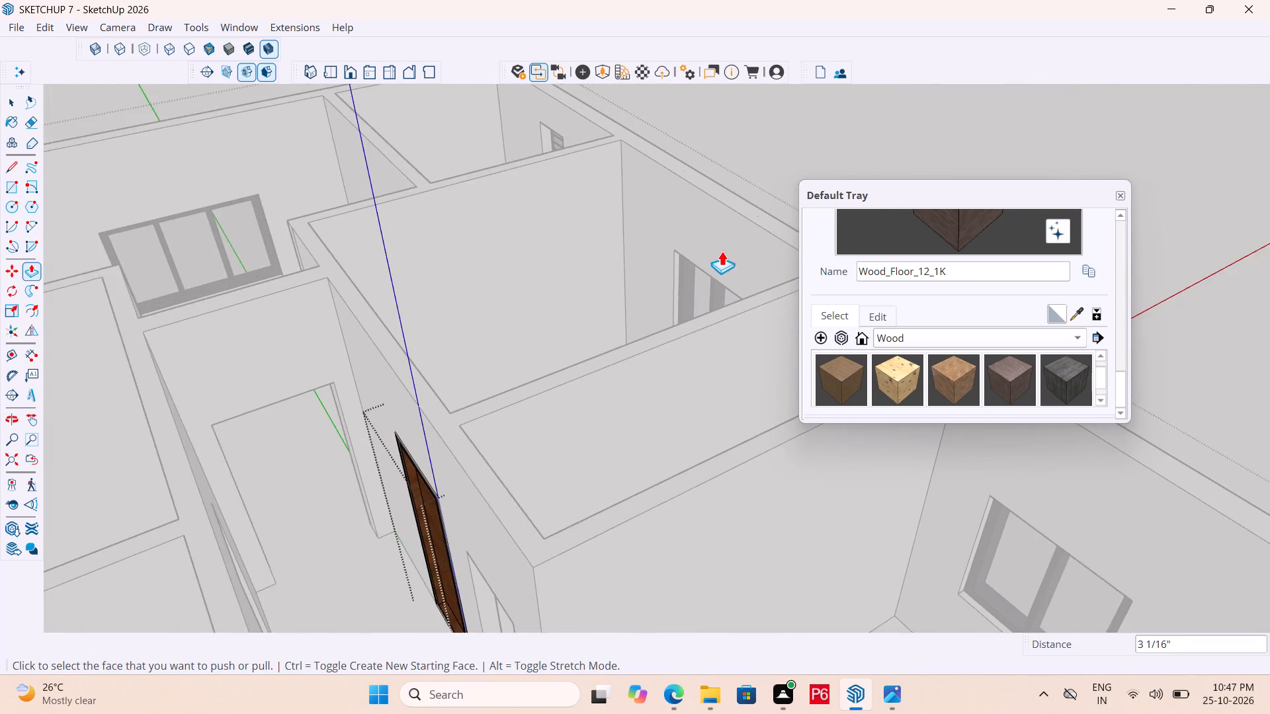
{"action": "key", "text": "space"}
{"action": "left_click", "coordinate": [1121, 196]}
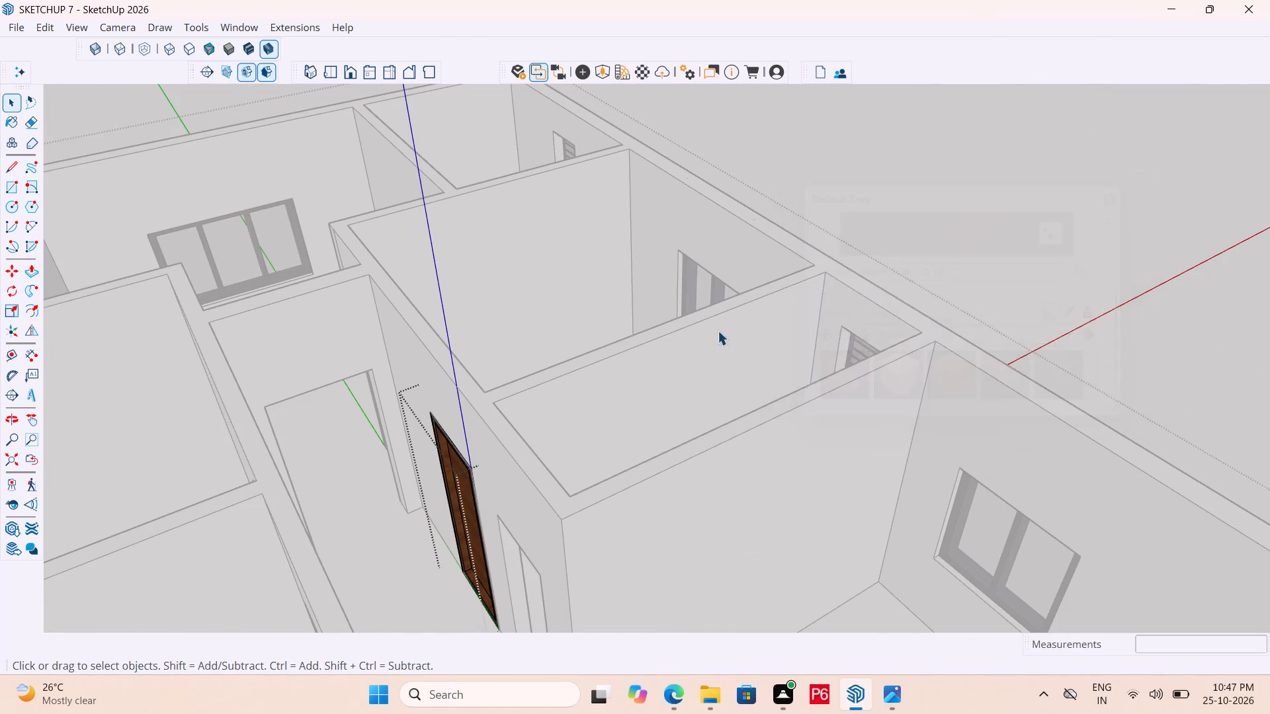
{"action": "scroll", "coordinate": [718, 331], "scroll_direction": "down", "scroll_amount": 4}
{"action": "middle_click_drag", "start_coordinate": [621, 396], "coordinate": [716, 350]}
{"action": "middle_click_drag", "start_coordinate": [615, 436], "coordinate": [605, 502]}
{"action": "scroll", "coordinate": [605, 502], "scroll_direction": "up", "scroll_amount": 4}
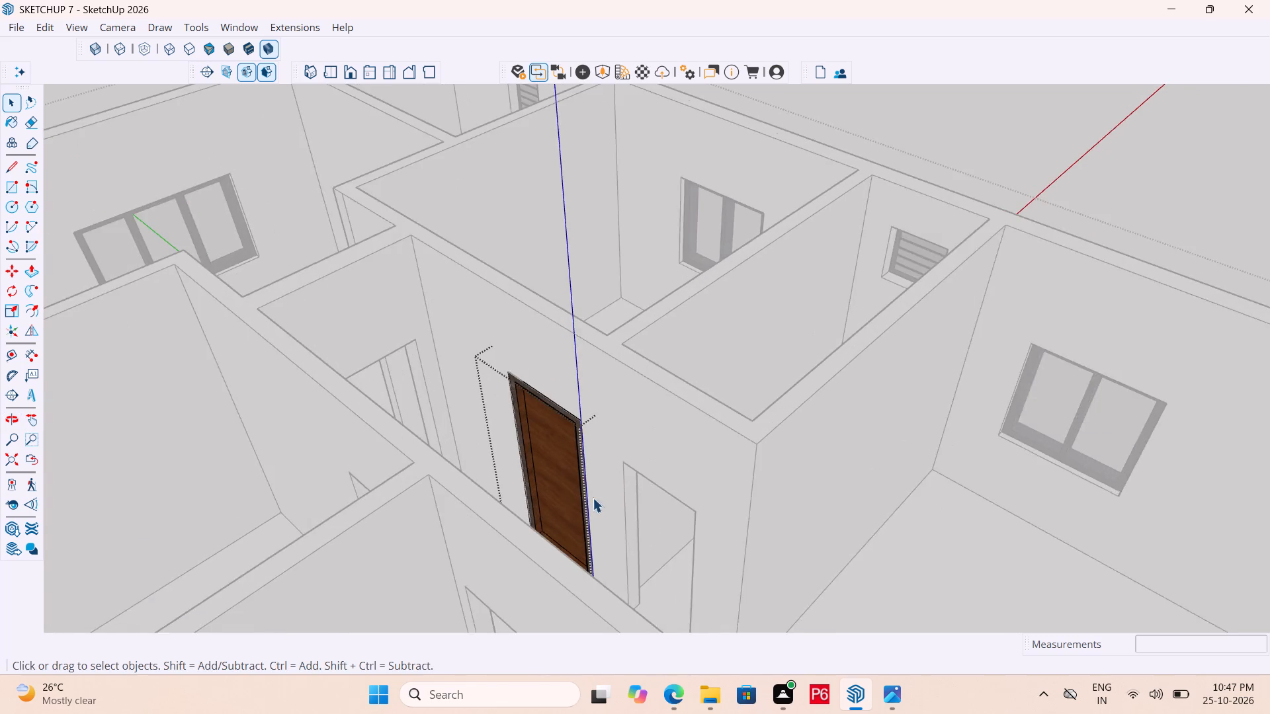
{"action": "scroll", "coordinate": [532, 499], "scroll_direction": "up", "scroll_amount": 6}
{"action": "middle_click_drag", "start_coordinate": [621, 508], "coordinate": [678, 525]}
{"action": "scroll", "coordinate": [662, 515], "scroll_direction": "up", "scroll_amount": 2}
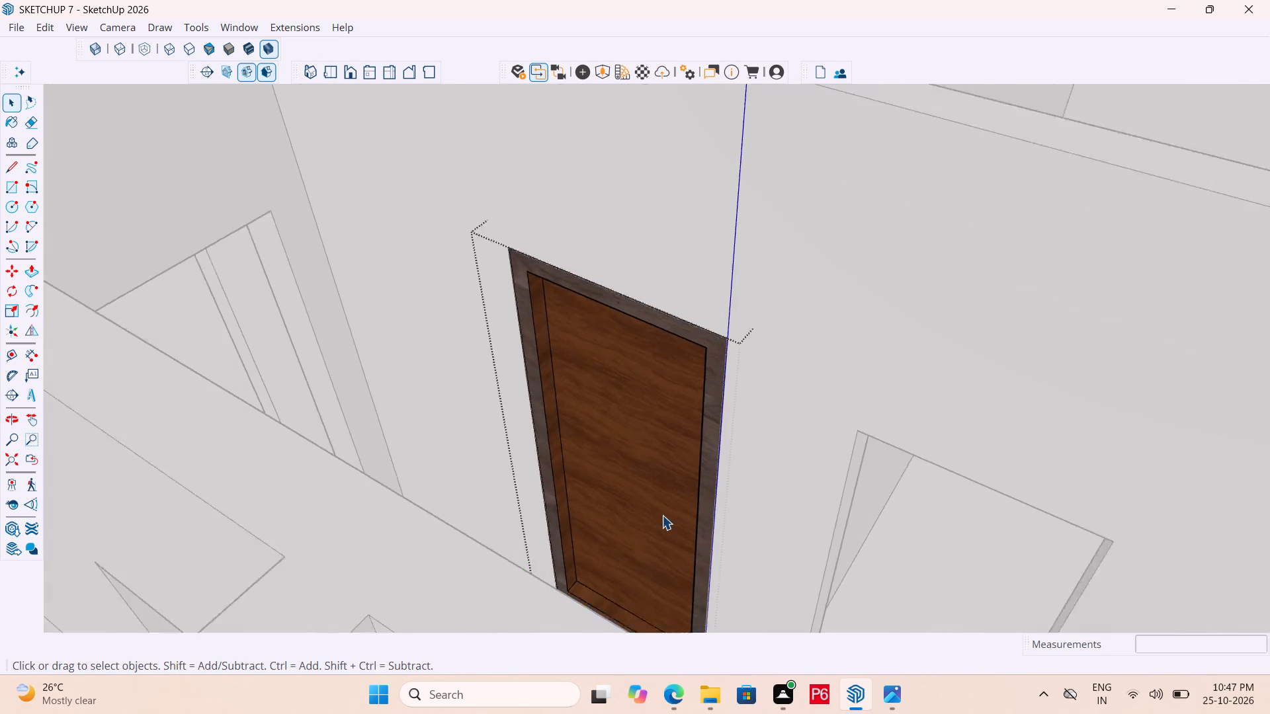
{"action": "scroll", "coordinate": [662, 515], "scroll_direction": "up", "scroll_amount": 2}
{"action": "scroll", "coordinate": [447, 344], "scroll_direction": "down", "scroll_amount": 5}
{"action": "middle_click_drag", "start_coordinate": [507, 444], "coordinate": [536, 472]}
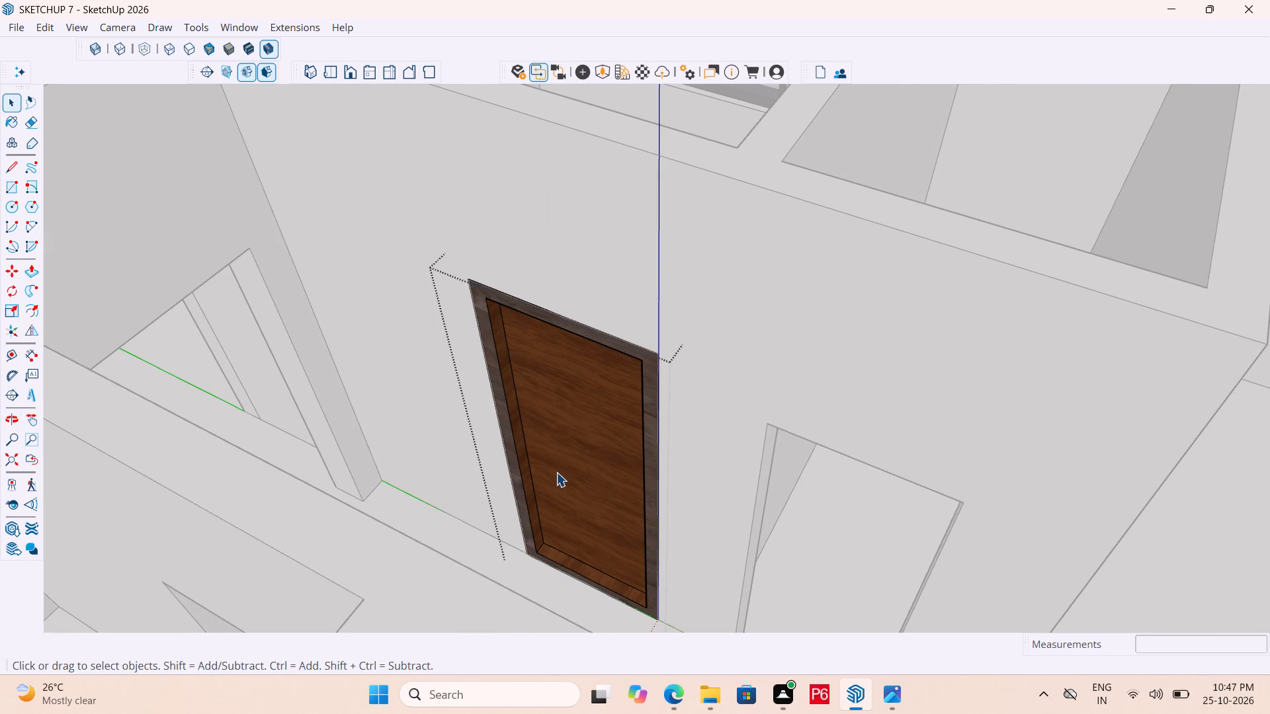
{"action": "middle_click_drag", "start_coordinate": [520, 464], "coordinate": [550, 450]}
{"action": "scroll", "coordinate": [553, 444], "scroll_direction": "up", "scroll_amount": 5}
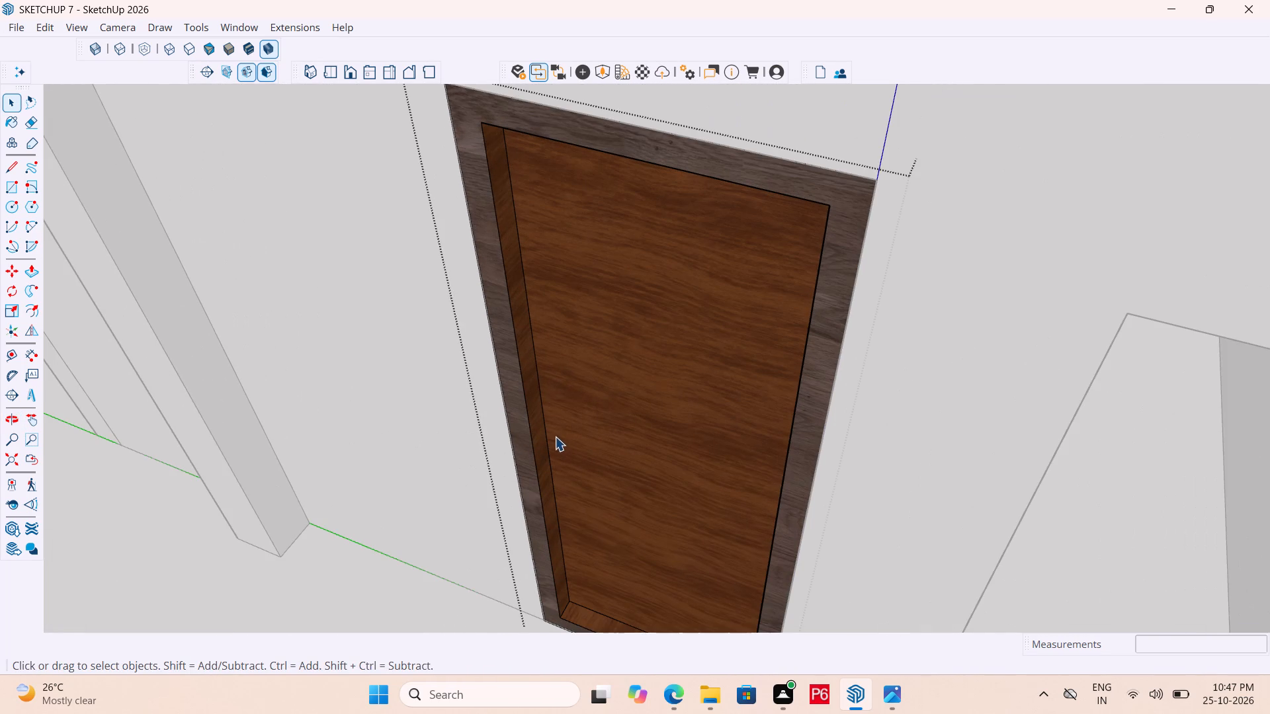
Draw a small rectangle about 1" × 1 5/8" on the door's inner panel near its side edge and save the model.
{"action": "key", "text": "r"}
{"action": "scroll", "coordinate": [525, 386], "scroll_direction": "down", "scroll_amount": 2}
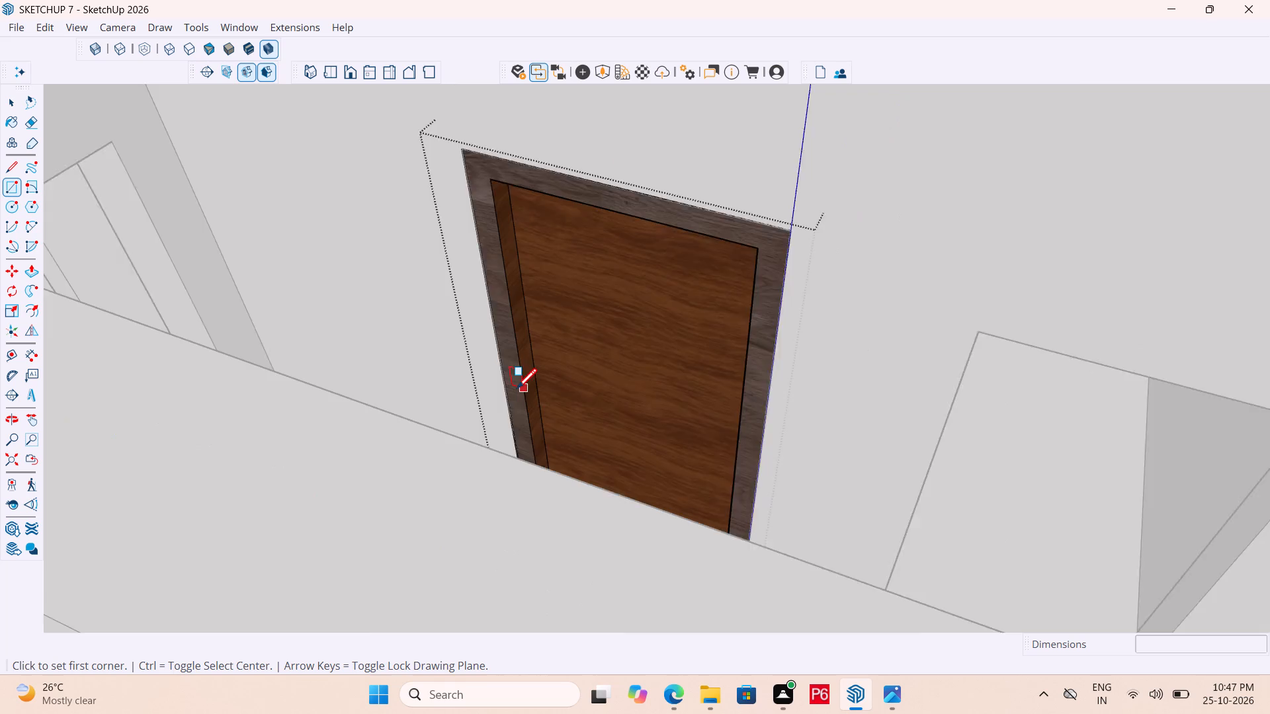
{"action": "scroll", "coordinate": [517, 391], "scroll_direction": "down", "scroll_amount": 3}
{"action": "scroll", "coordinate": [501, 233], "scroll_direction": "down", "scroll_amount": 2}
{"action": "scroll", "coordinate": [558, 383], "scroll_direction": "up", "scroll_amount": 2}
{"action": "middle_click_drag", "start_coordinate": [554, 414], "coordinate": [527, 527]}
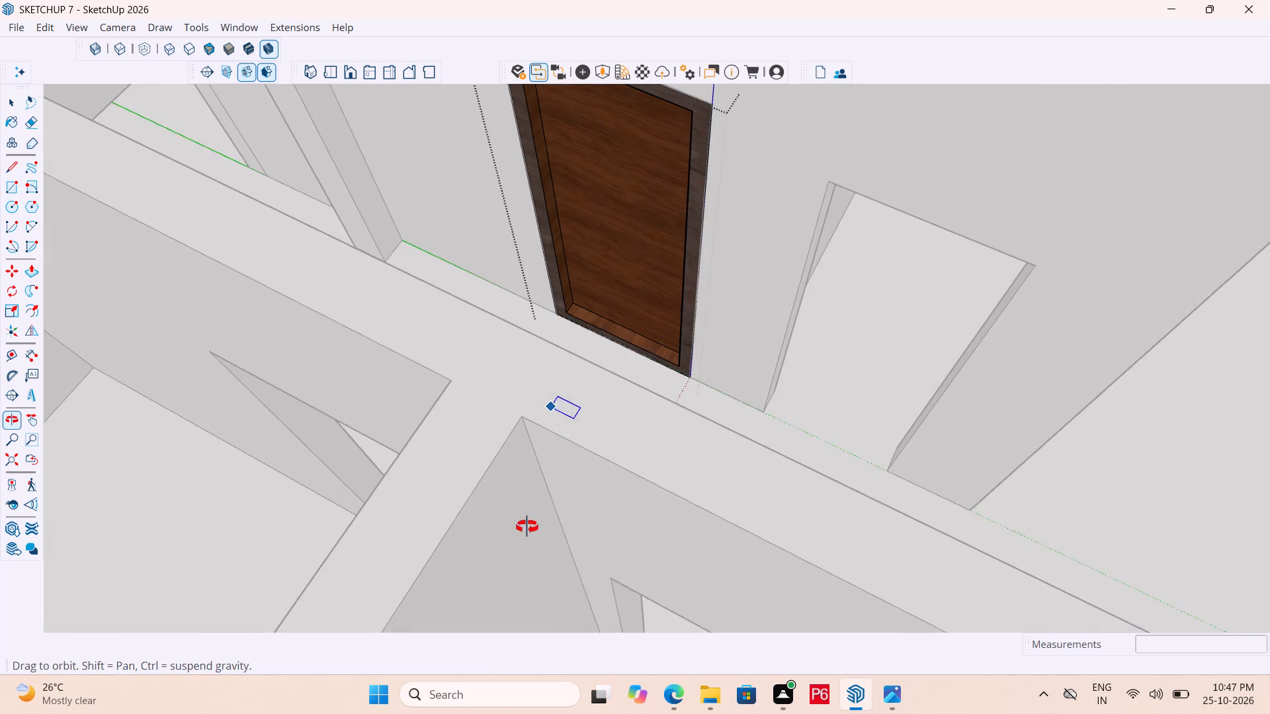
{"action": "middle_click_drag", "start_coordinate": [527, 527], "coordinate": [528, 513]}
{"action": "scroll", "coordinate": [526, 322], "scroll_direction": "down", "scroll_amount": 5}
{"action": "scroll", "coordinate": [584, 278], "scroll_direction": "up", "scroll_amount": 10}
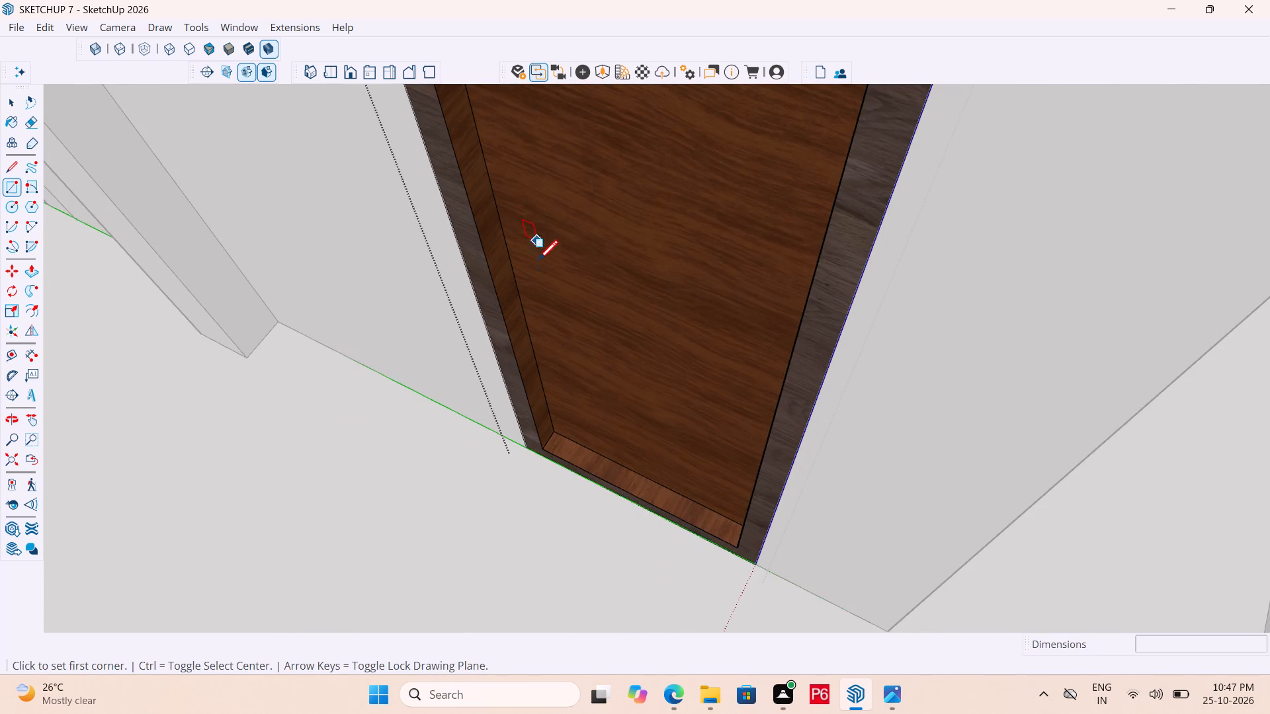
{"action": "middle_click_drag", "start_coordinate": [537, 280], "coordinate": [544, 274]}
{"action": "scroll", "coordinate": [481, 407], "scroll_direction": "down", "scroll_amount": 6}
{"action": "middle_click_drag", "start_coordinate": [552, 342], "coordinate": [560, 305]}
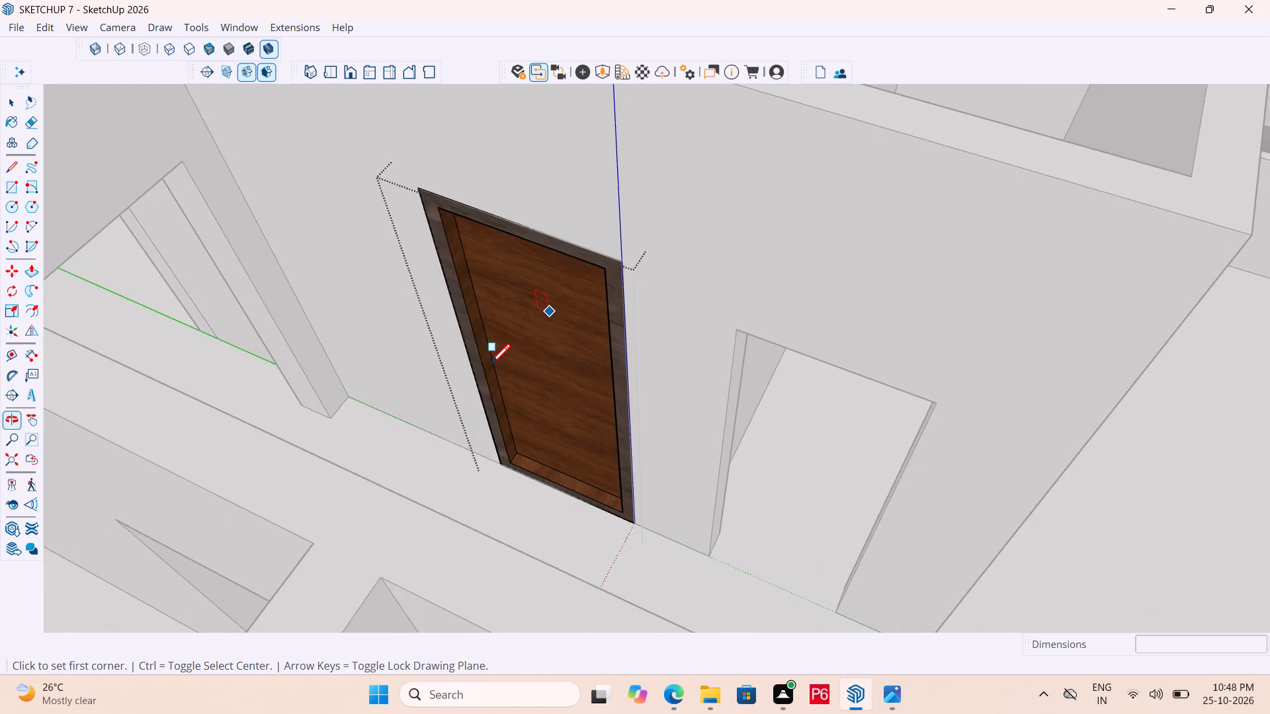
{"action": "scroll", "coordinate": [462, 400], "scroll_direction": "up", "scroll_amount": 6}
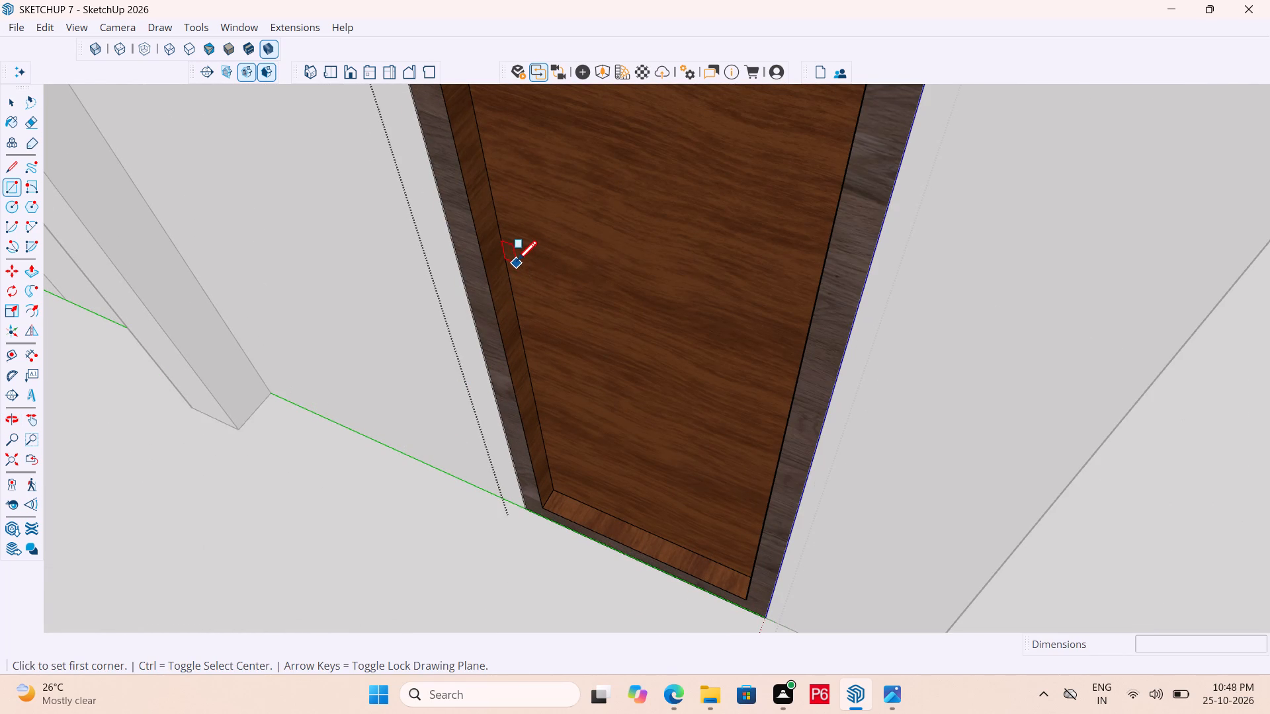
{"action": "left_click", "coordinate": [525, 264]}
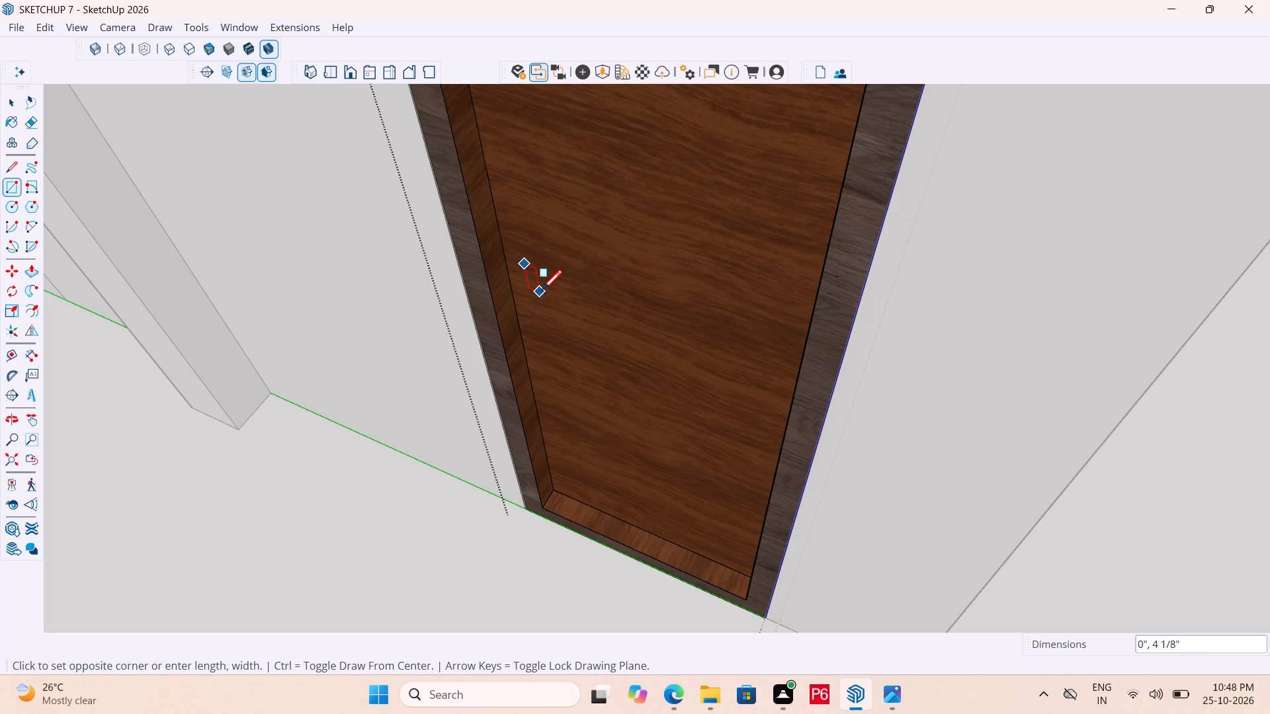
{"action": "scroll", "coordinate": [541, 289], "scroll_direction": "up", "scroll_amount": 3}
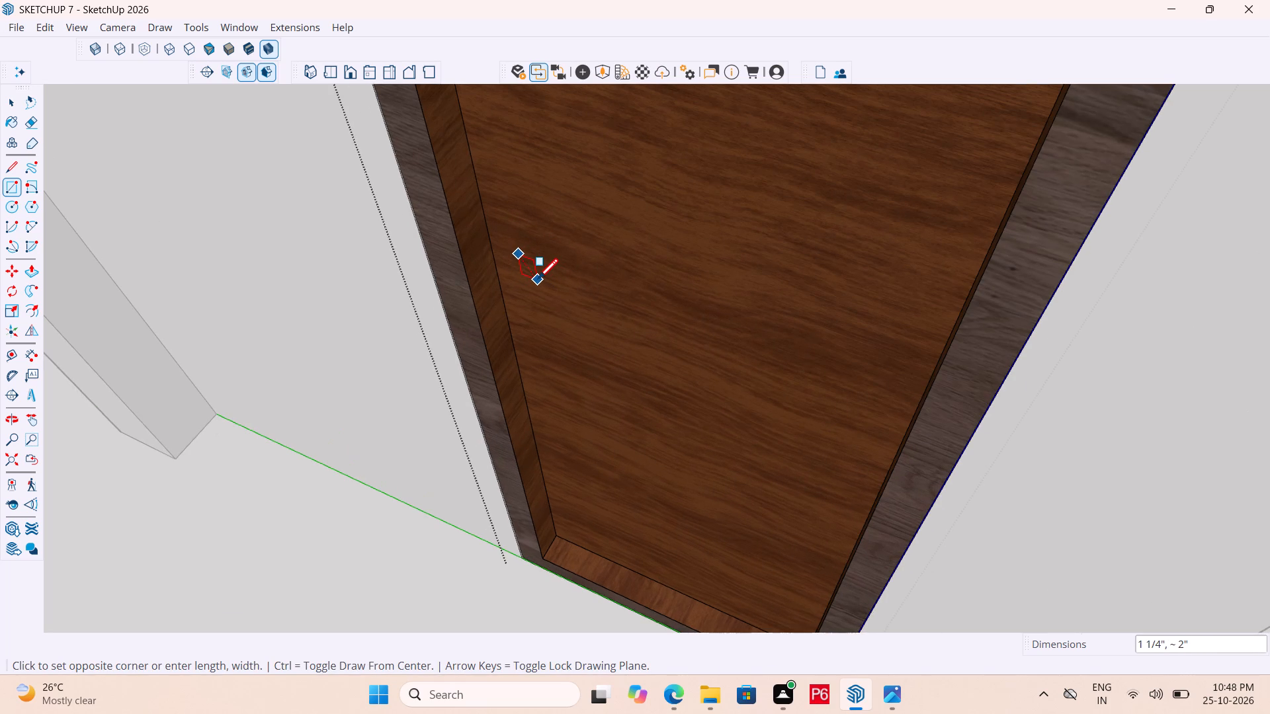
{"action": "scroll", "coordinate": [538, 281], "scroll_direction": "up", "scroll_amount": 3}
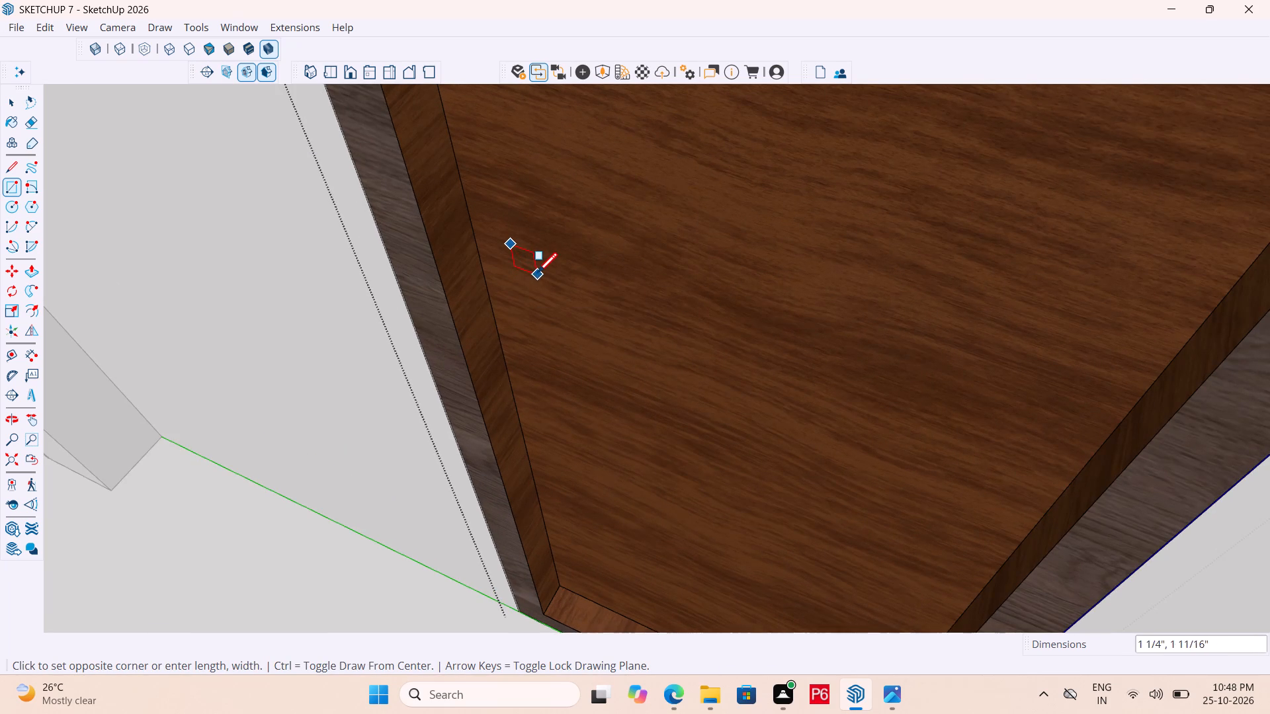
{"action": "left_click", "coordinate": [532, 272]}
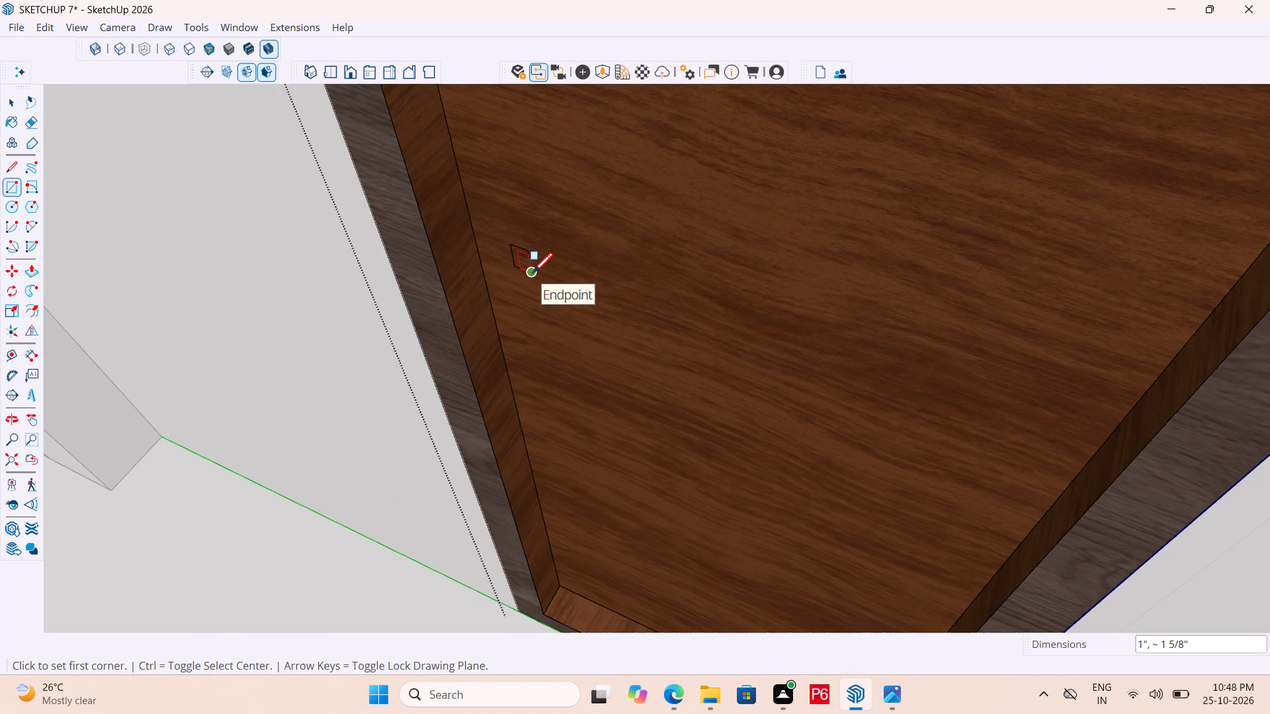
{"action": "key", "text": "ctrl+s"}
{"action": "key", "text": "ctrl+s"}
Make the small rectangle on the door panel a group and open that group for editing.
{"action": "key", "text": "space"}
{"action": "left_click", "coordinate": [522, 264]}
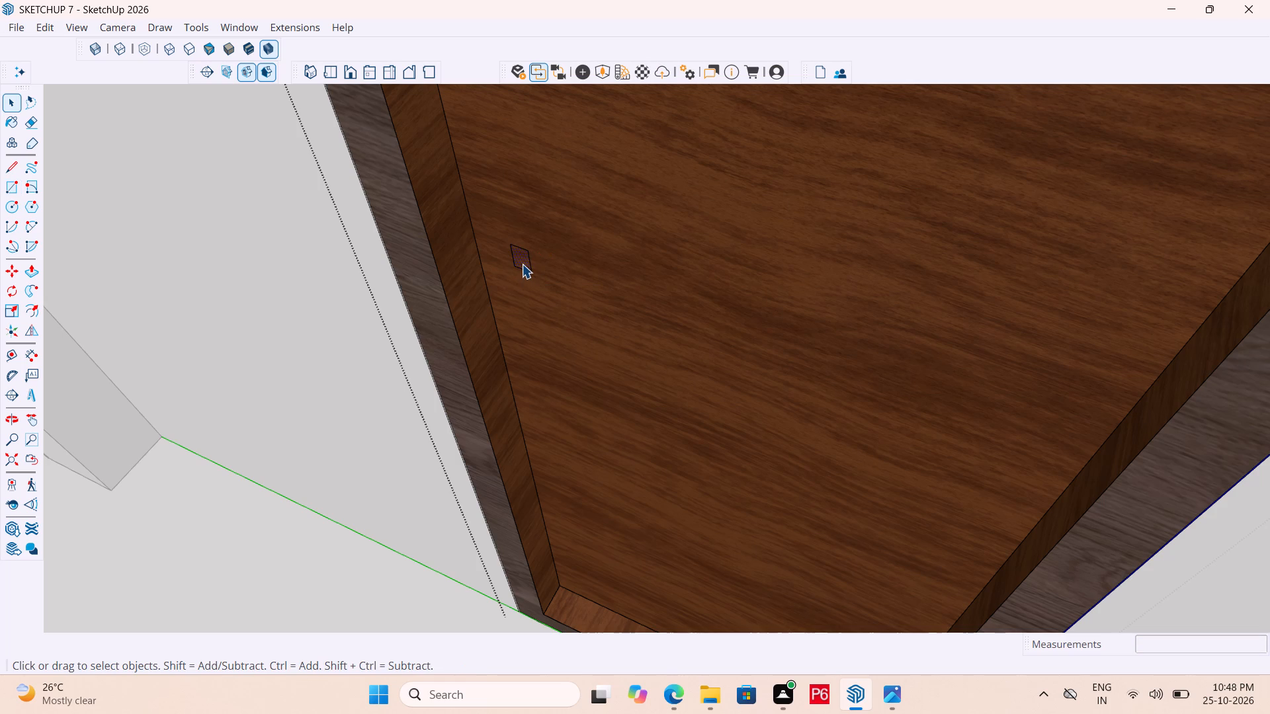
{"action": "double_click", "coordinate": [522, 264]}
{"action": "right_click", "coordinate": [522, 264]}
{"action": "left_click", "coordinate": [613, 421]}
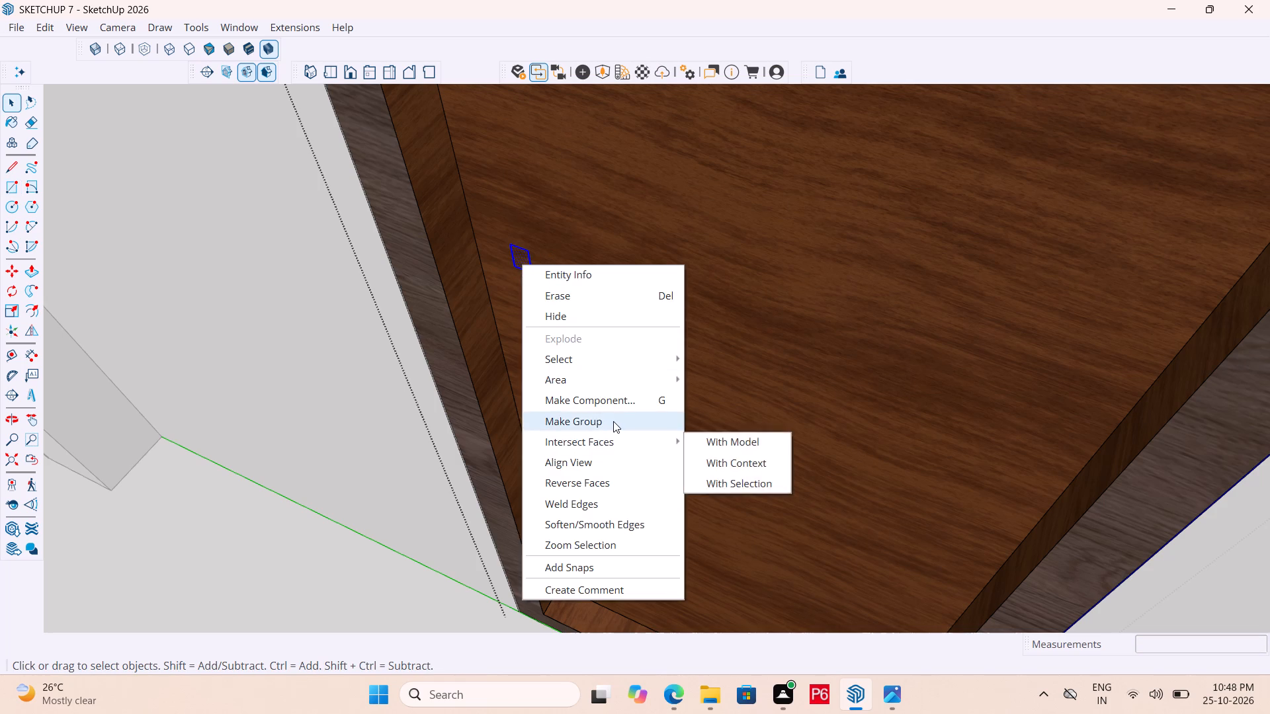
{"action": "left_click", "coordinate": [524, 262]}
{"action": "left_click", "coordinate": [524, 262]}
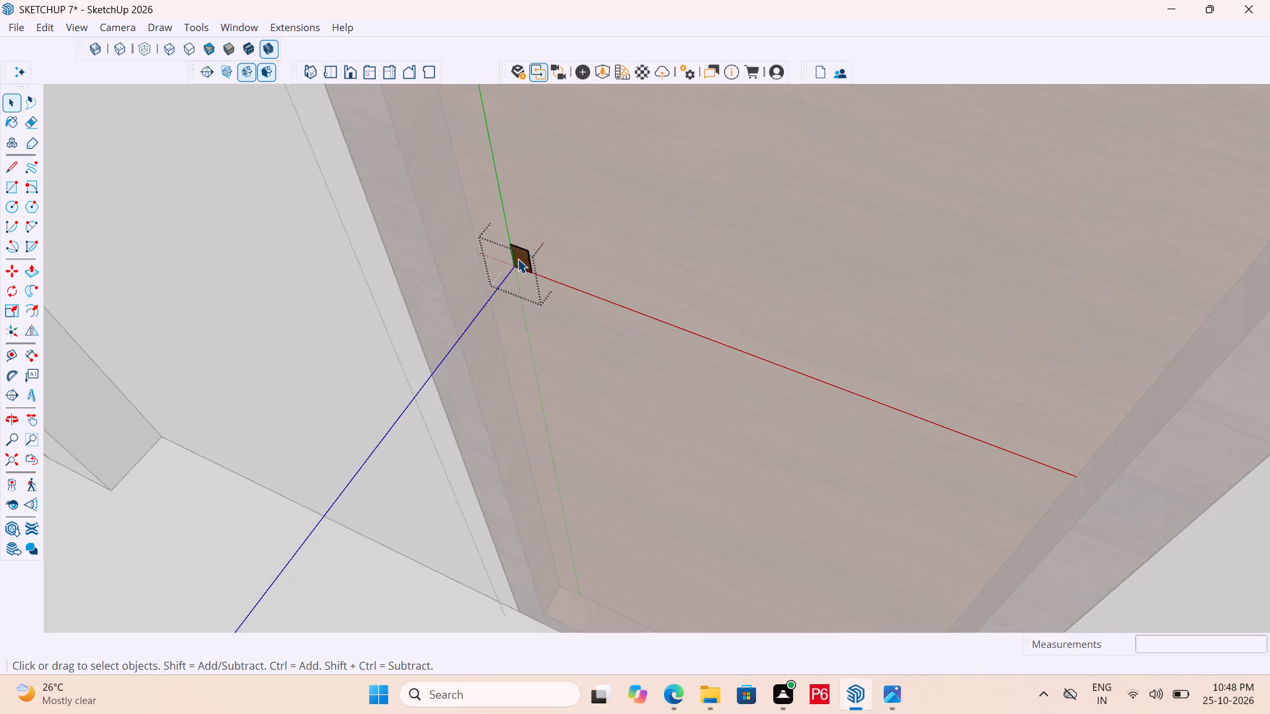
{"action": "left_click", "coordinate": [517, 258]}
Paint the grouped rectangle's face with the metal material Metal_06_1K and save the model.
{"action": "key", "text": "b"}
{"action": "scroll", "coordinate": [931, 351], "scroll_direction": "down", "scroll_amount": 3}
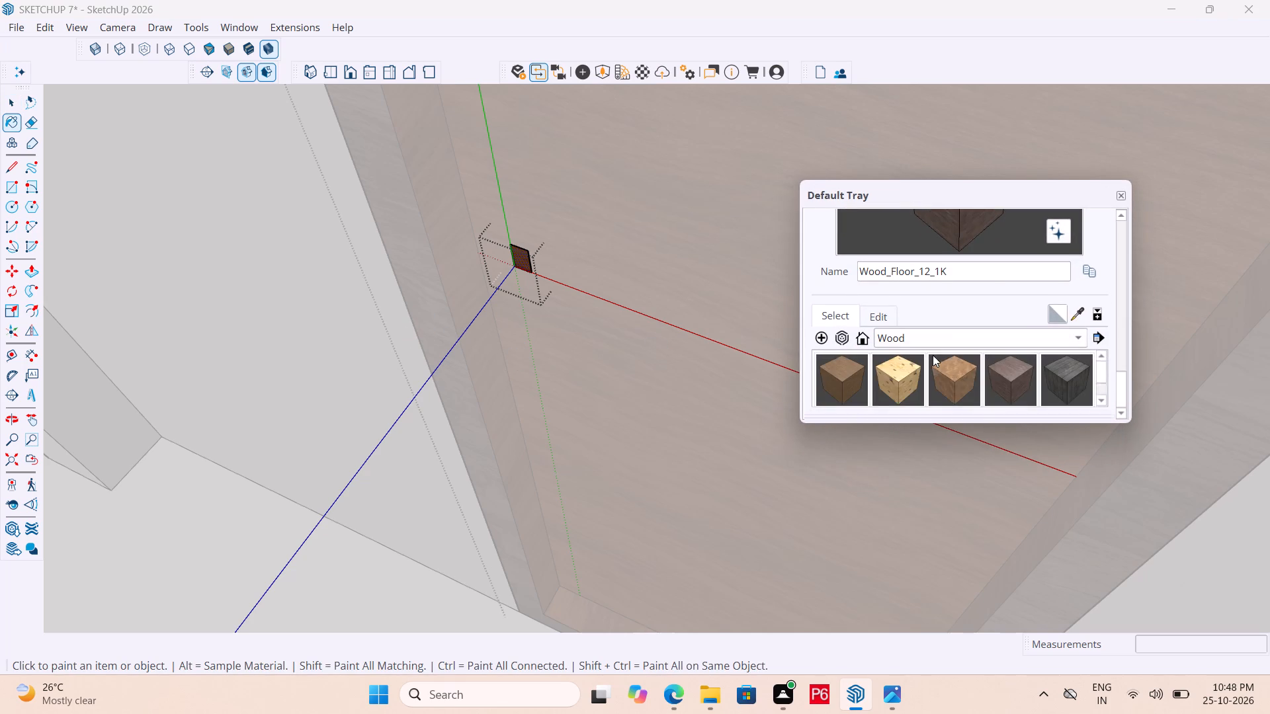
{"action": "scroll", "coordinate": [933, 355], "scroll_direction": "down", "scroll_amount": 2}
{"action": "left_click", "coordinate": [932, 335]}
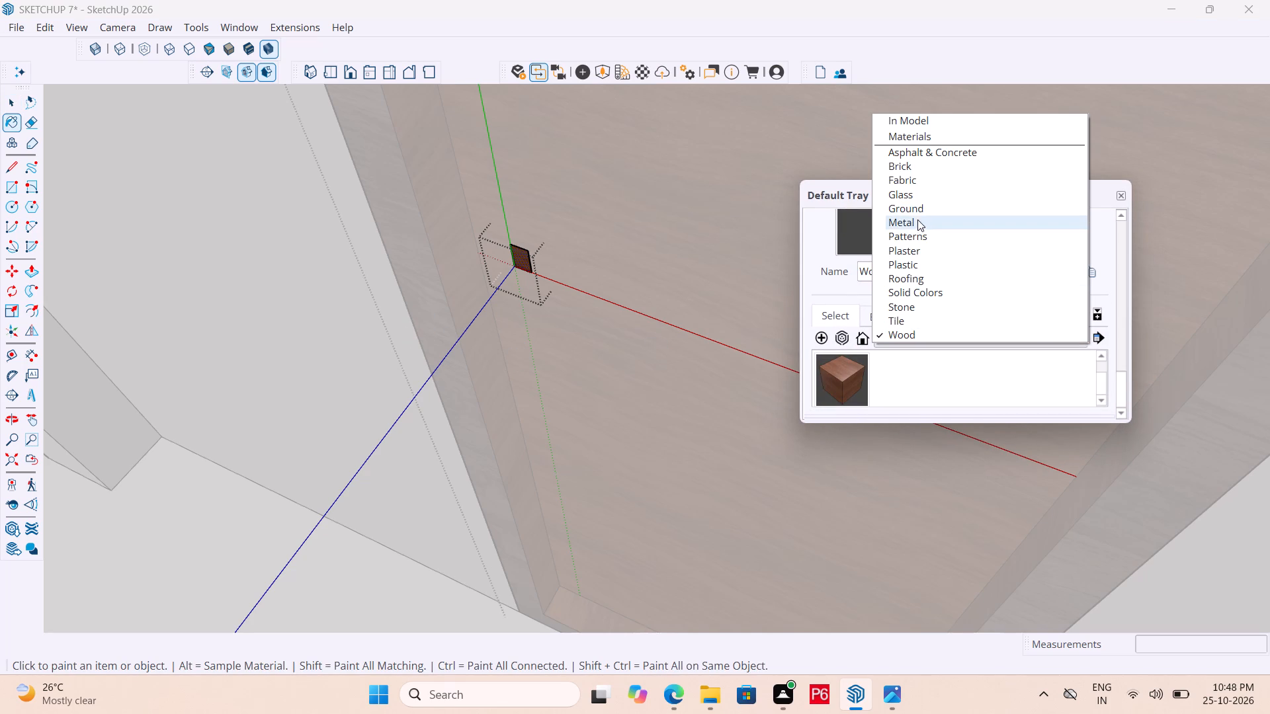
{"action": "left_click", "coordinate": [917, 220]}
{"action": "left_click", "coordinate": [842, 378]}
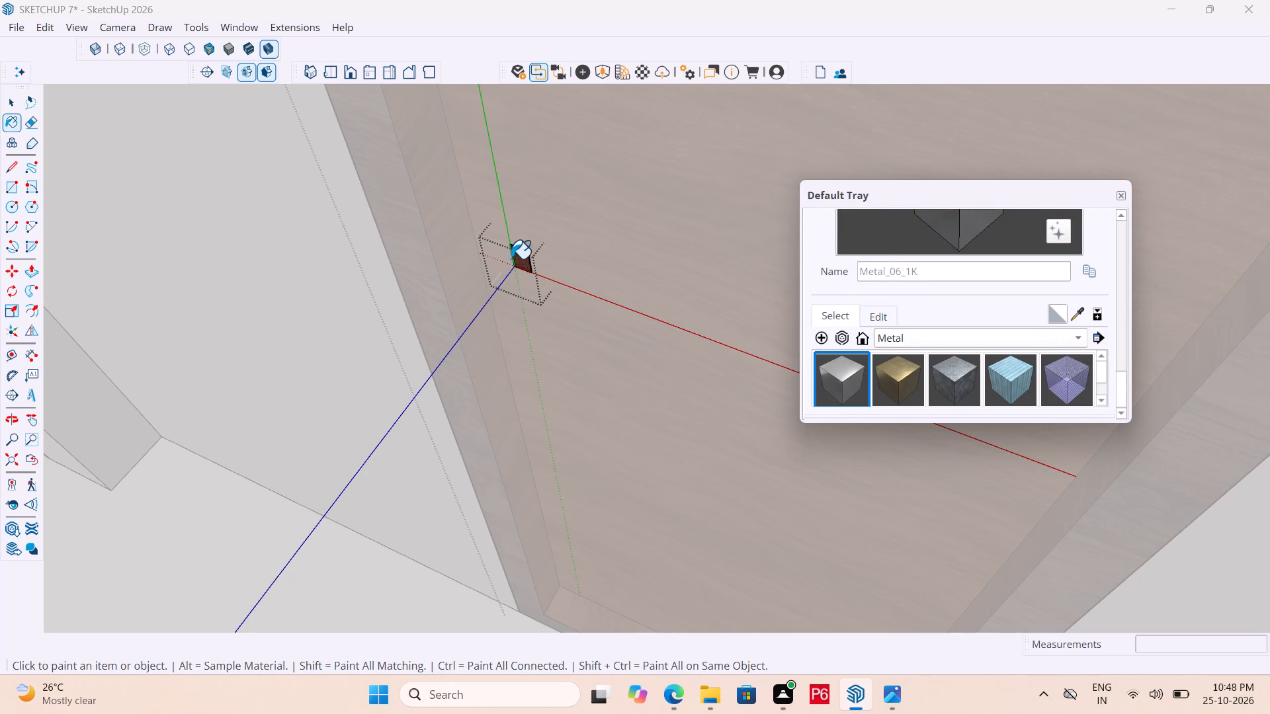
{"action": "left_click", "coordinate": [518, 260]}
{"action": "key", "text": "ctrl+s"}
{"action": "key", "text": "ctrl+s"}
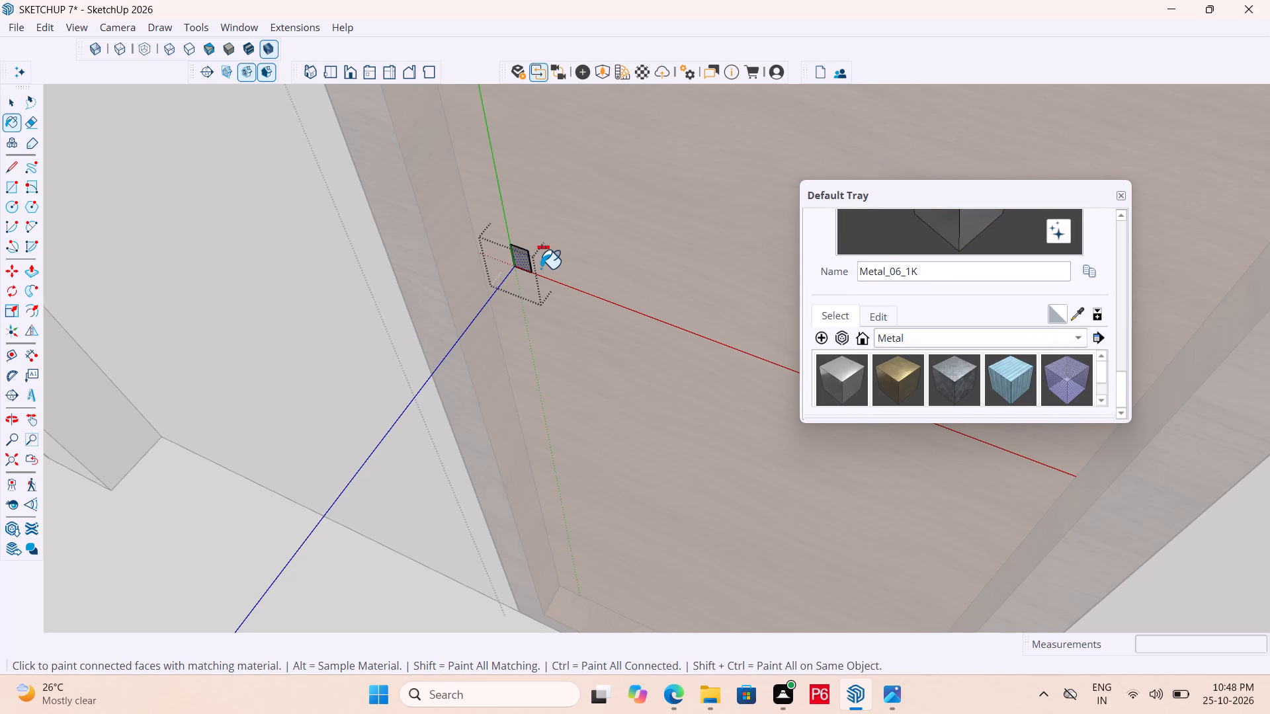
{"action": "key", "text": "ctrl+s"}
{"action": "key", "text": "ctrl+s"}
Push/Pull the metal rectangle 1" out from the door panel, push it back about 11/16", and save the model.
{"action": "key", "text": "p"}
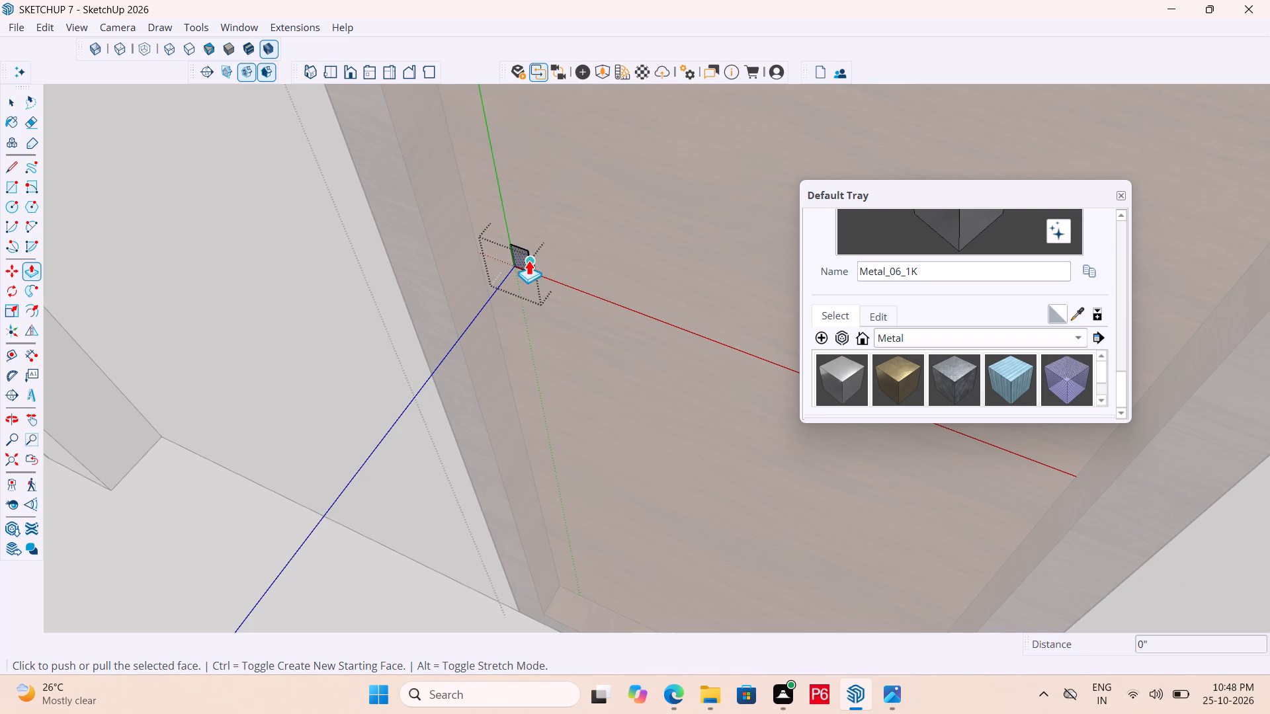
{"action": "scroll", "coordinate": [521, 262], "scroll_direction": "up", "scroll_amount": 9}
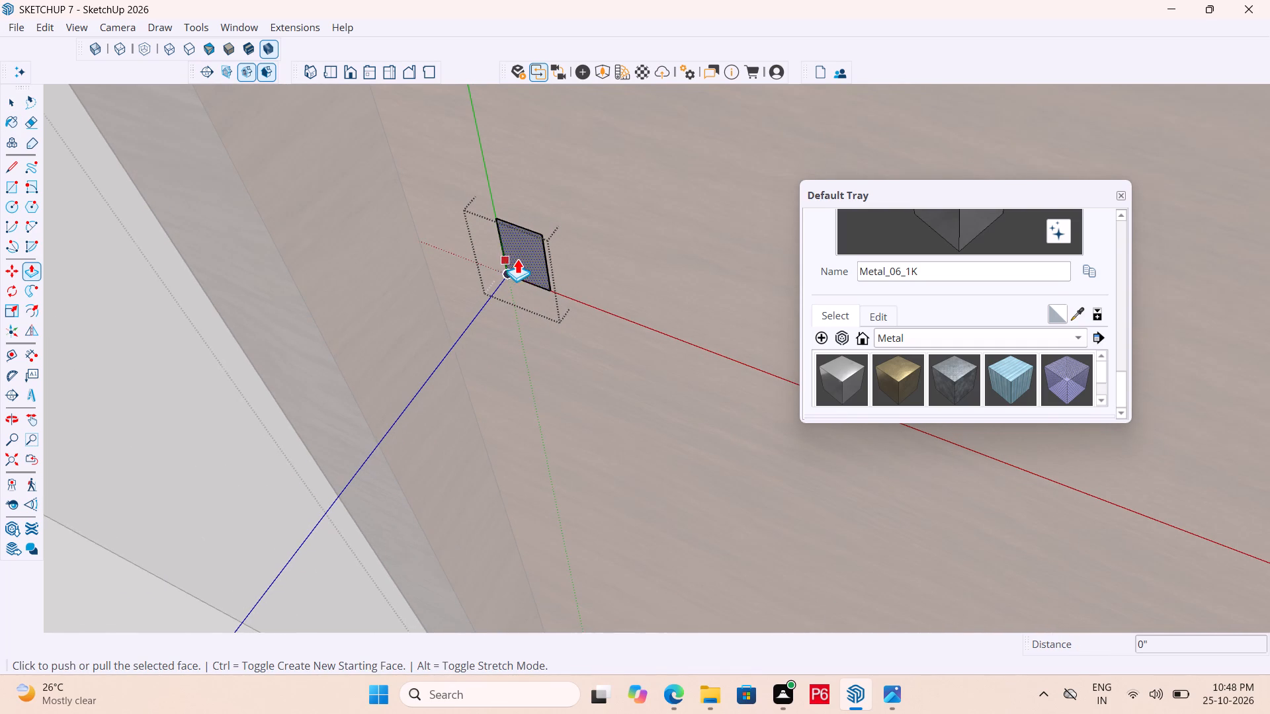
{"action": "left_click", "coordinate": [525, 250]}
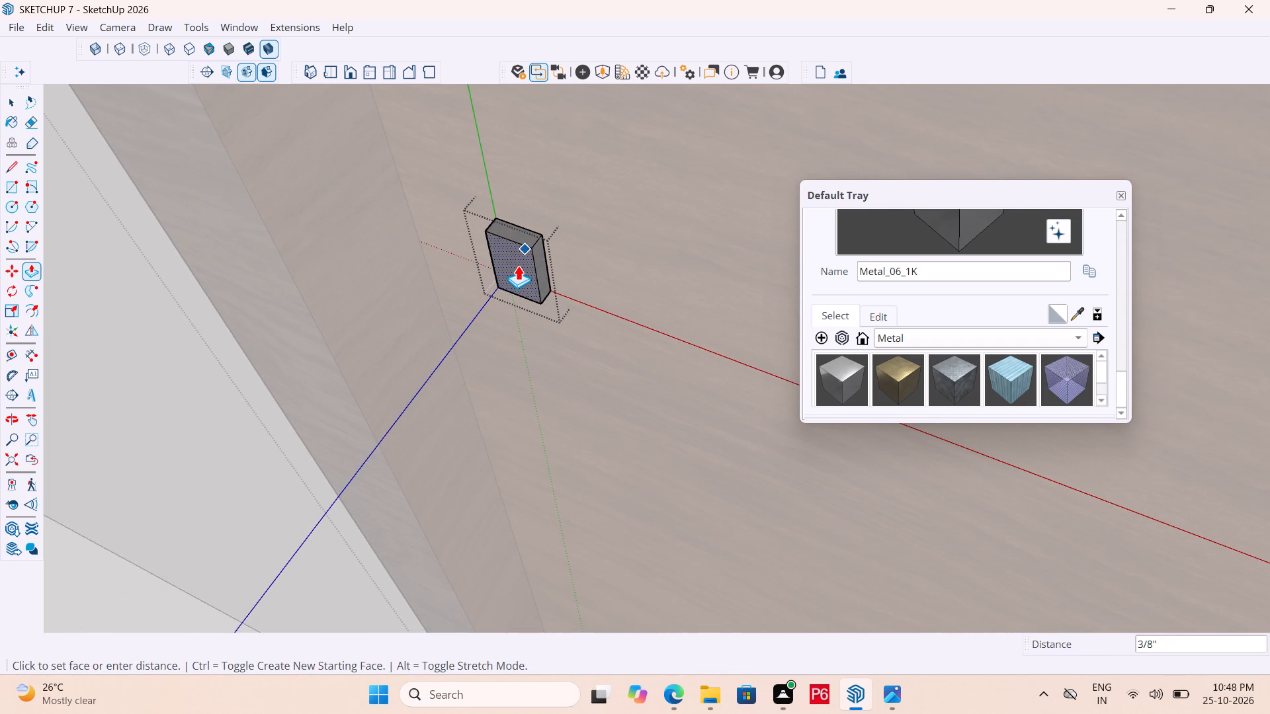
{"action": "type", "text": "1\""}
{"action": "key", "text": "Return"}
{"action": "key", "text": "Return"}
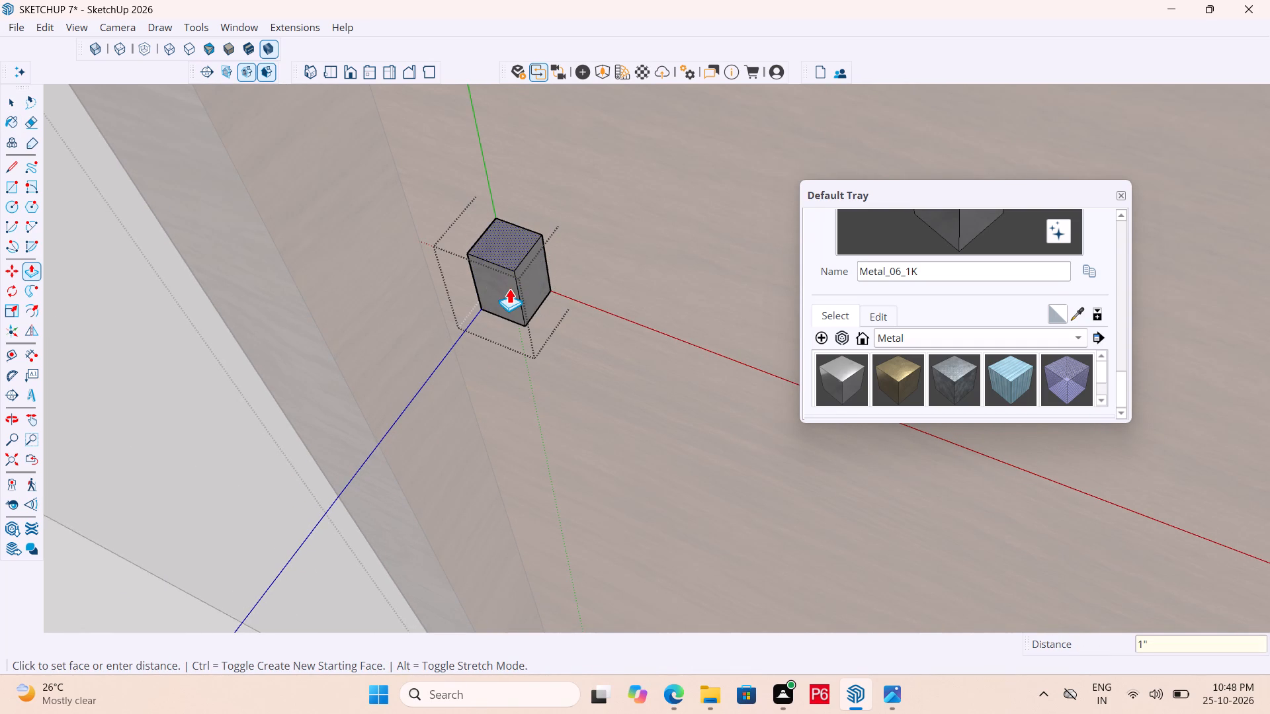
{"action": "left_click", "coordinate": [512, 290]}
{"action": "left_click", "coordinate": [532, 267]}
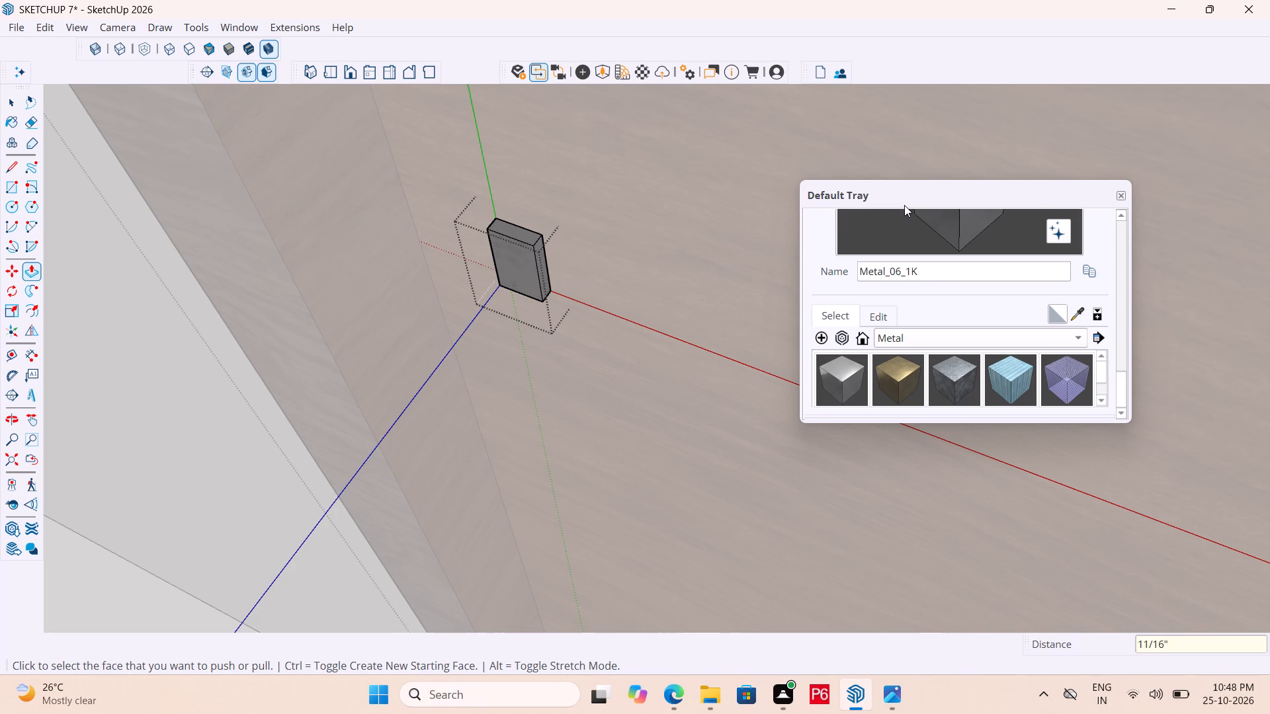
{"action": "key", "text": "ctrl+s"}
{"action": "key", "text": "ctrl+s"}
{"action": "key", "text": "ctrl+s"}
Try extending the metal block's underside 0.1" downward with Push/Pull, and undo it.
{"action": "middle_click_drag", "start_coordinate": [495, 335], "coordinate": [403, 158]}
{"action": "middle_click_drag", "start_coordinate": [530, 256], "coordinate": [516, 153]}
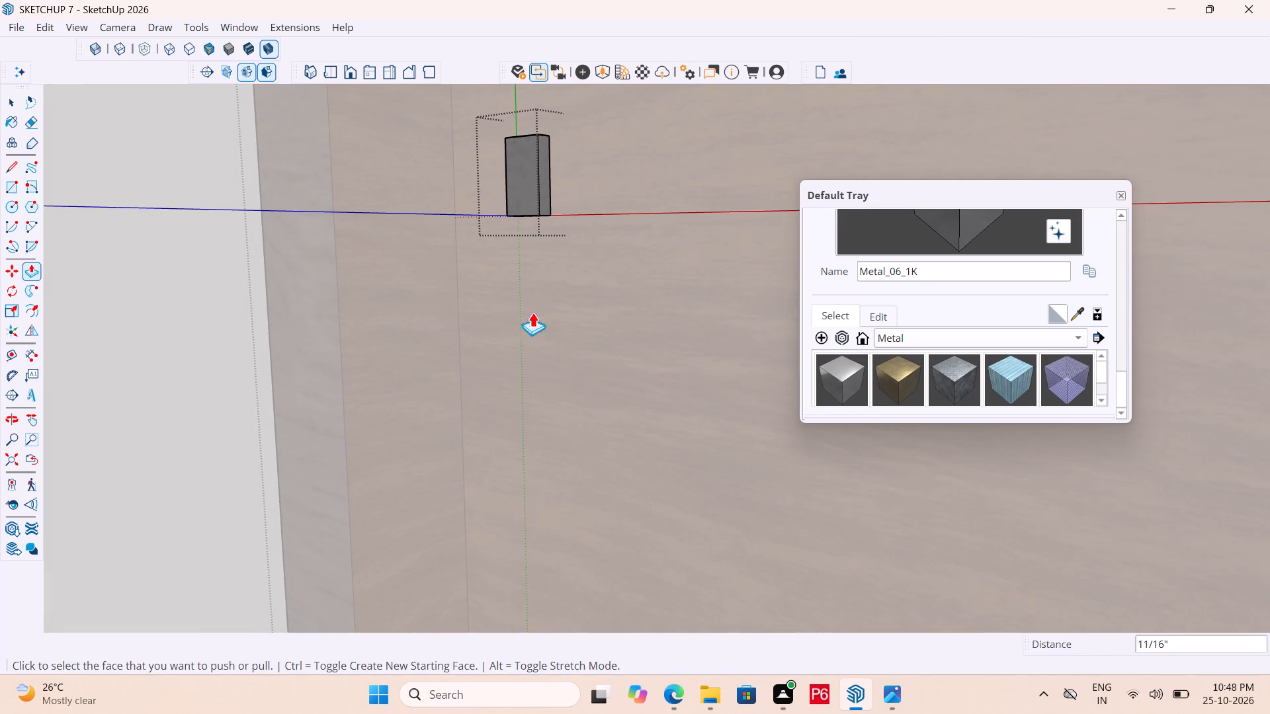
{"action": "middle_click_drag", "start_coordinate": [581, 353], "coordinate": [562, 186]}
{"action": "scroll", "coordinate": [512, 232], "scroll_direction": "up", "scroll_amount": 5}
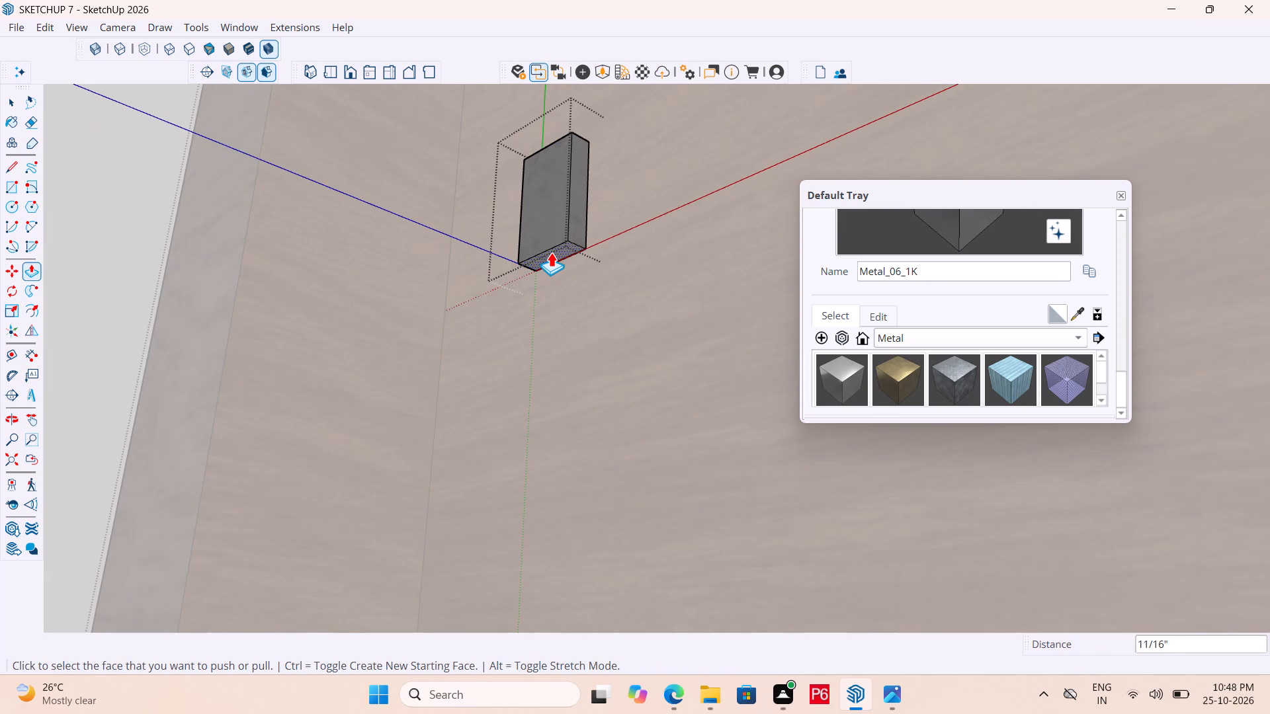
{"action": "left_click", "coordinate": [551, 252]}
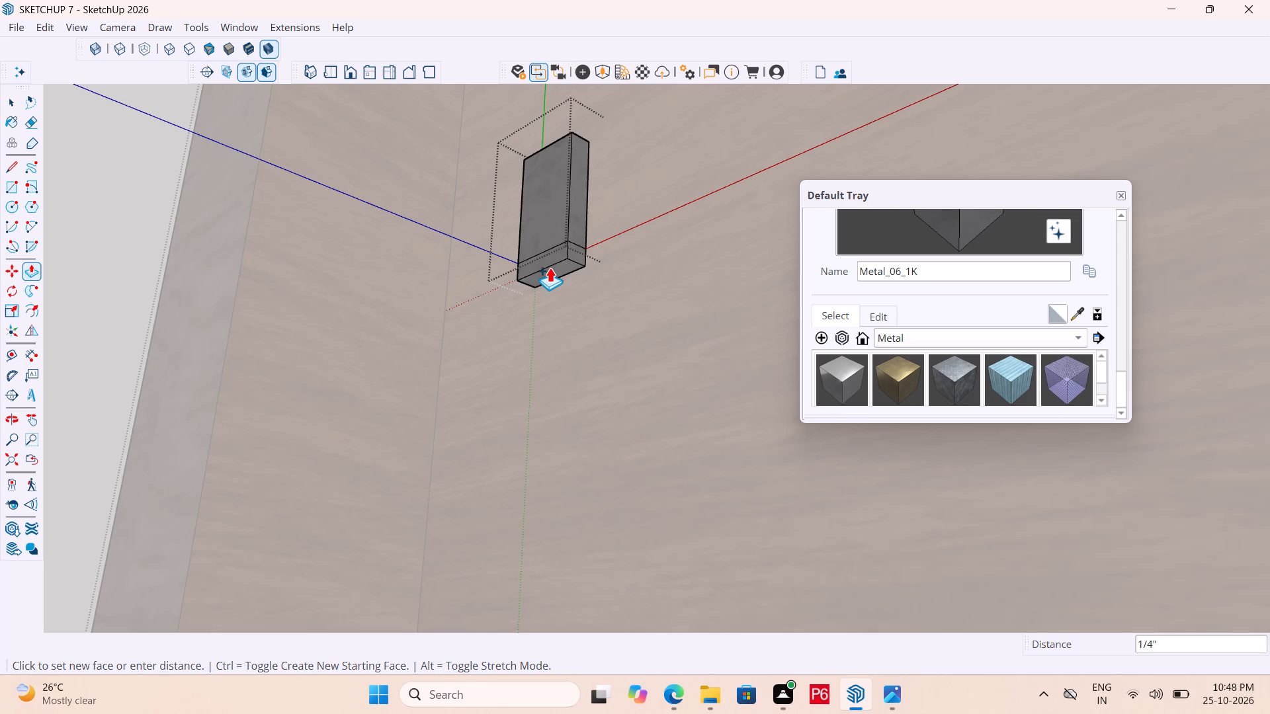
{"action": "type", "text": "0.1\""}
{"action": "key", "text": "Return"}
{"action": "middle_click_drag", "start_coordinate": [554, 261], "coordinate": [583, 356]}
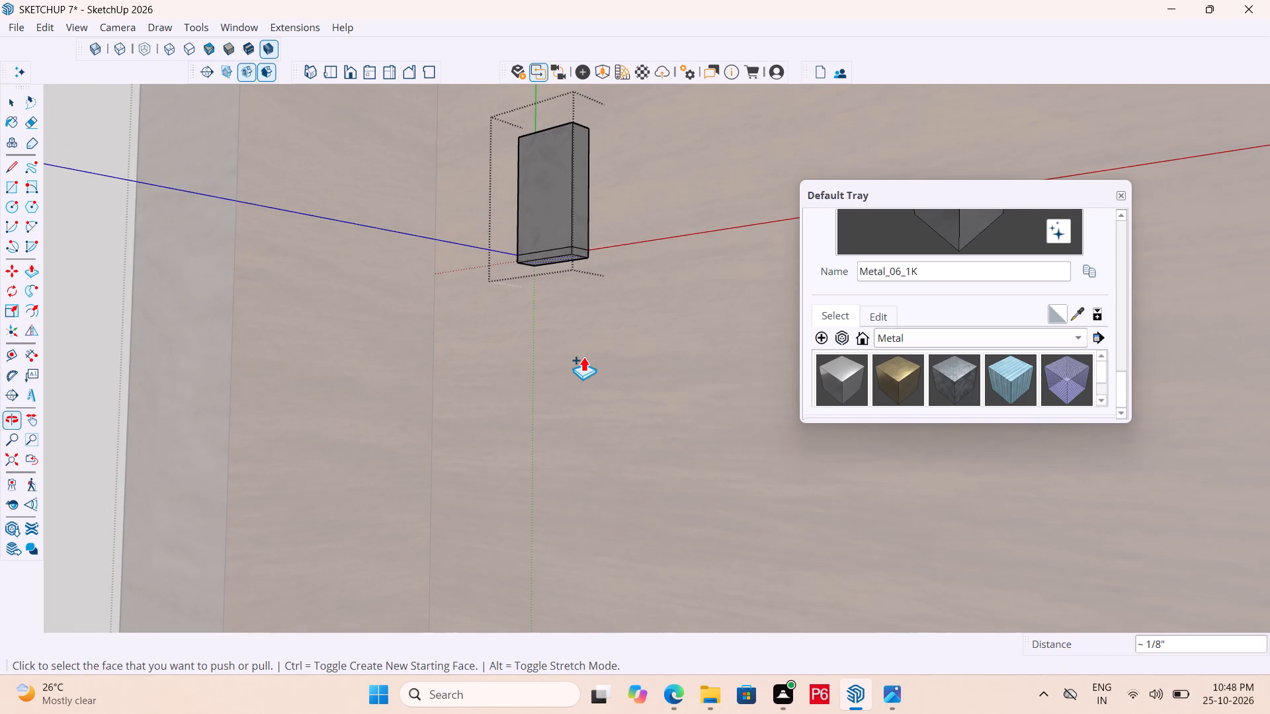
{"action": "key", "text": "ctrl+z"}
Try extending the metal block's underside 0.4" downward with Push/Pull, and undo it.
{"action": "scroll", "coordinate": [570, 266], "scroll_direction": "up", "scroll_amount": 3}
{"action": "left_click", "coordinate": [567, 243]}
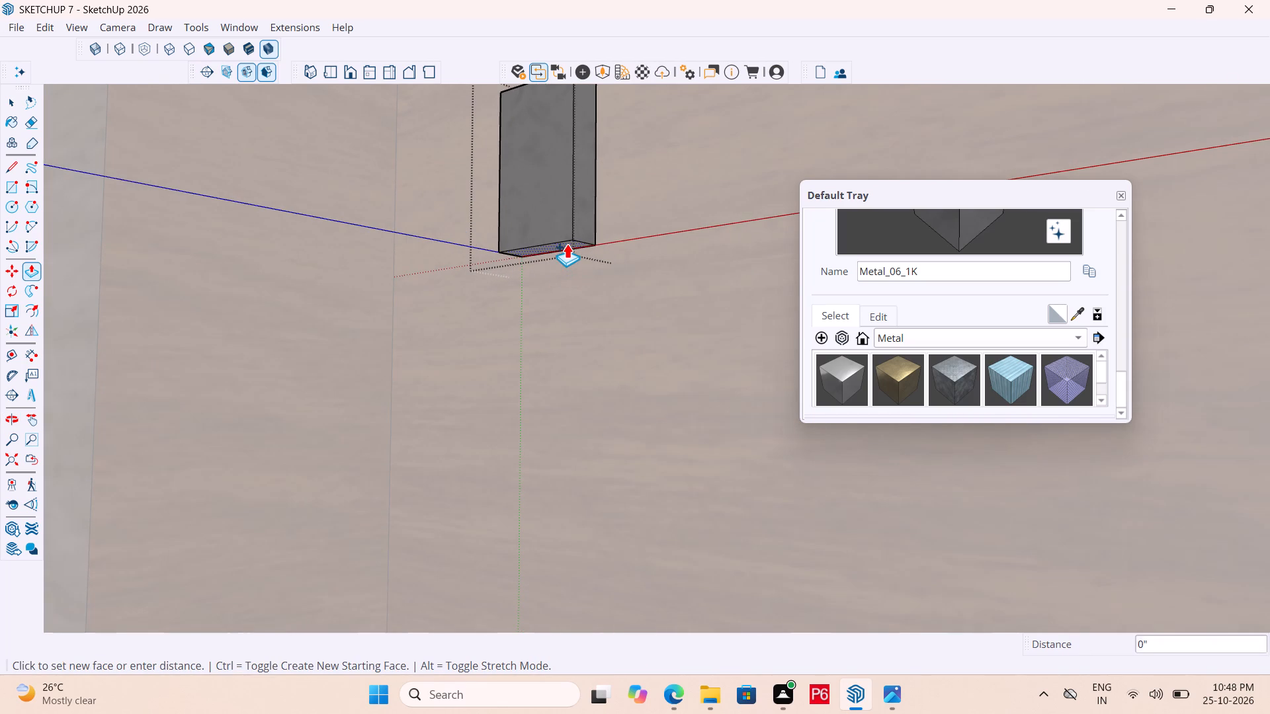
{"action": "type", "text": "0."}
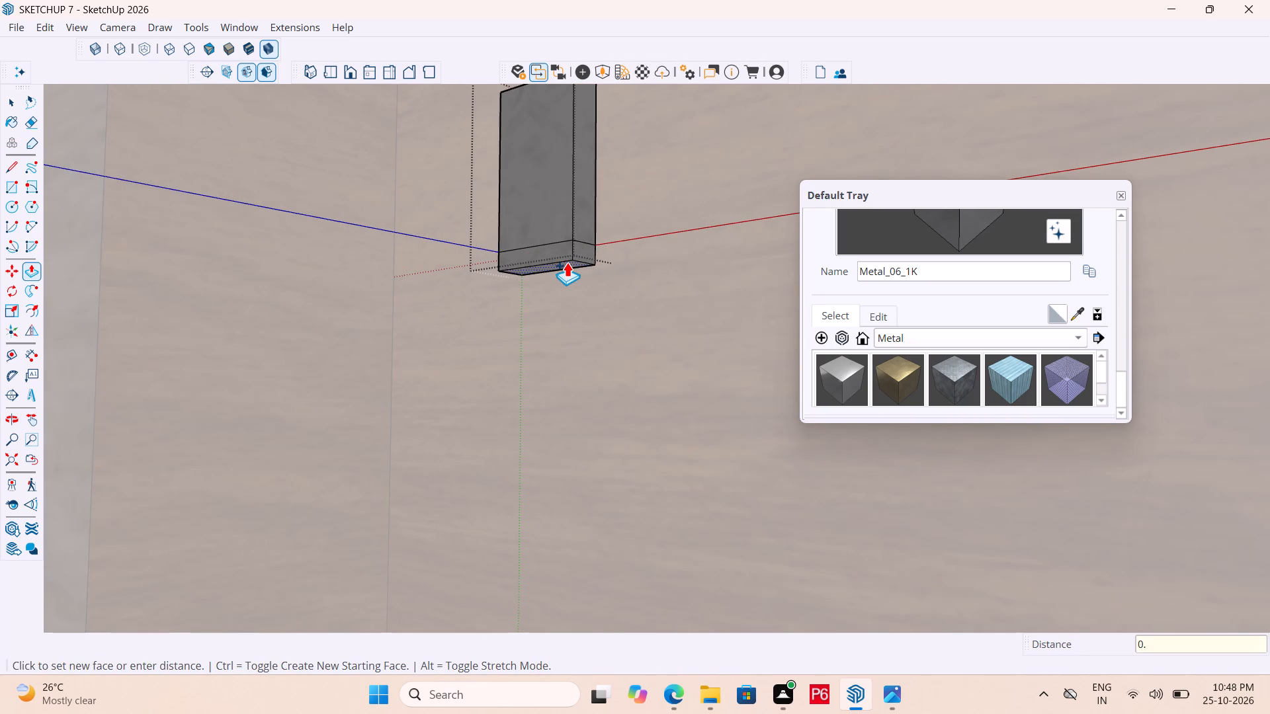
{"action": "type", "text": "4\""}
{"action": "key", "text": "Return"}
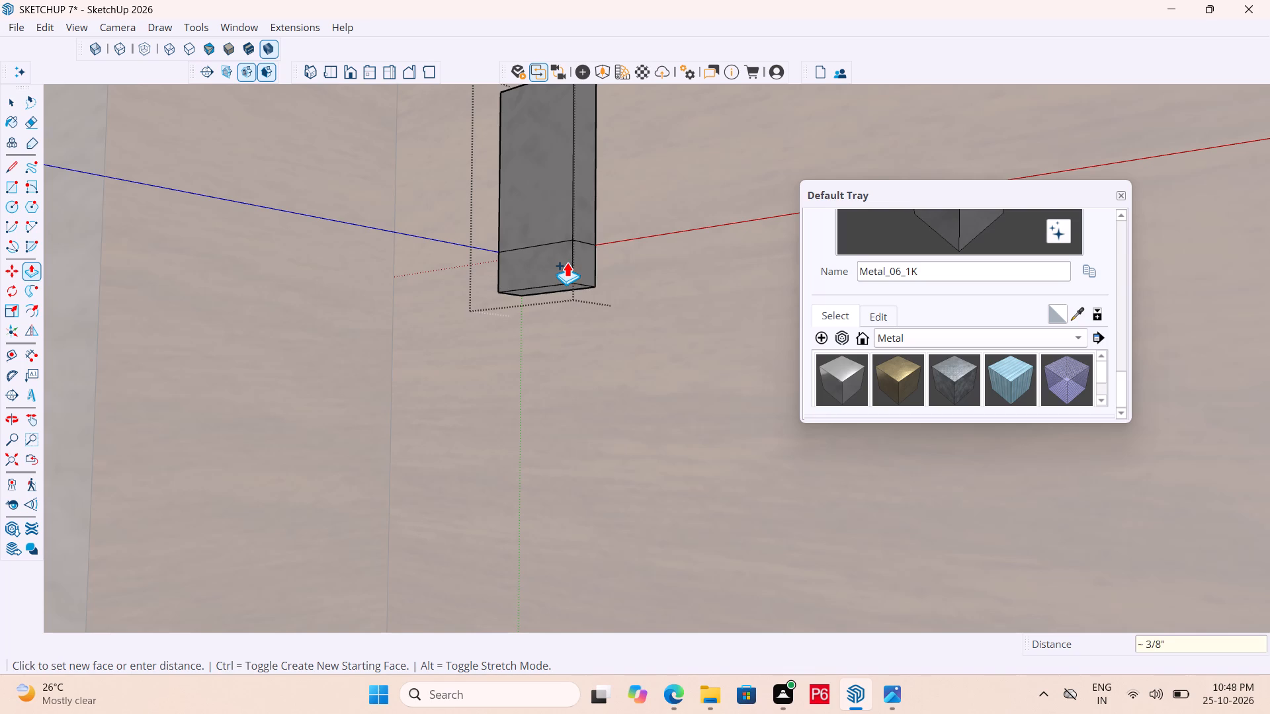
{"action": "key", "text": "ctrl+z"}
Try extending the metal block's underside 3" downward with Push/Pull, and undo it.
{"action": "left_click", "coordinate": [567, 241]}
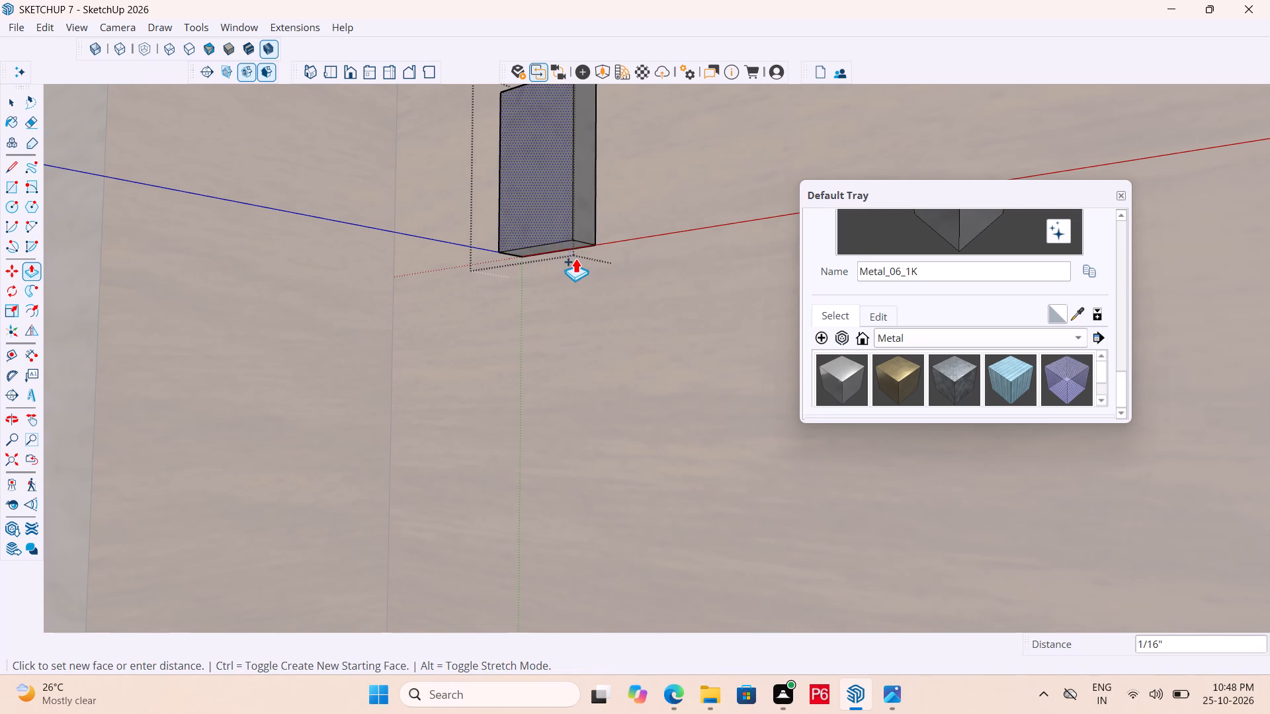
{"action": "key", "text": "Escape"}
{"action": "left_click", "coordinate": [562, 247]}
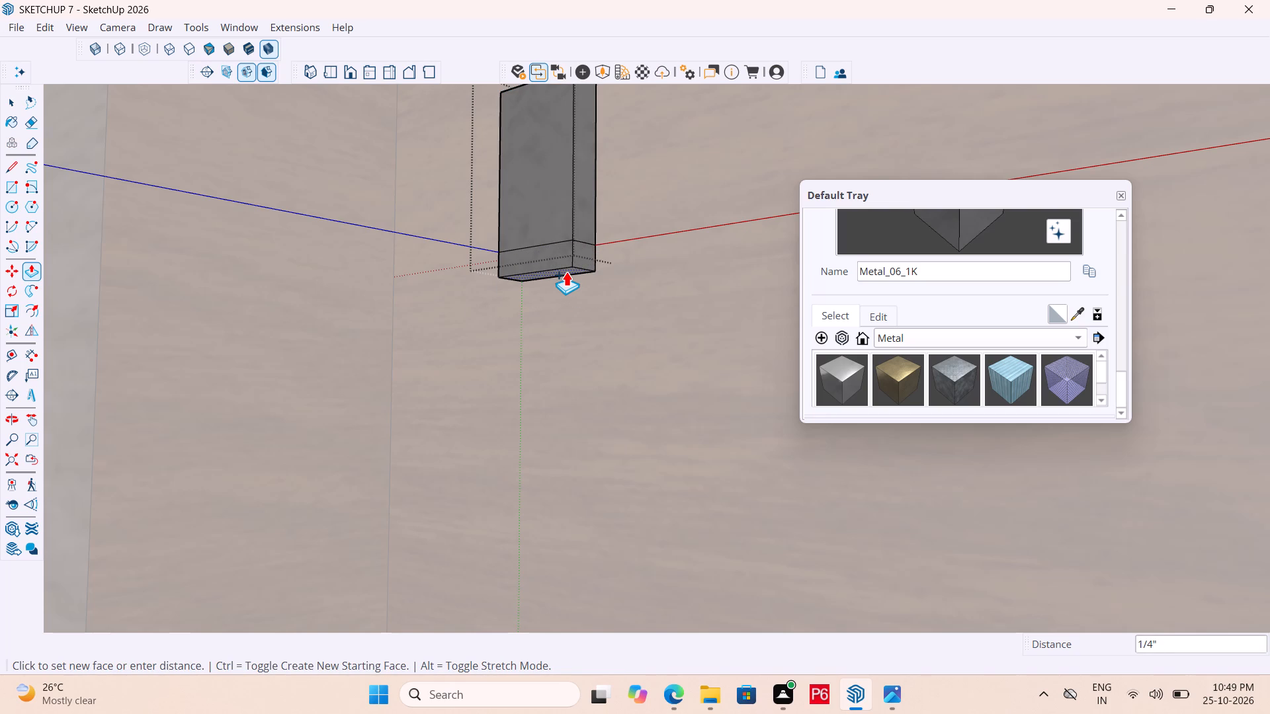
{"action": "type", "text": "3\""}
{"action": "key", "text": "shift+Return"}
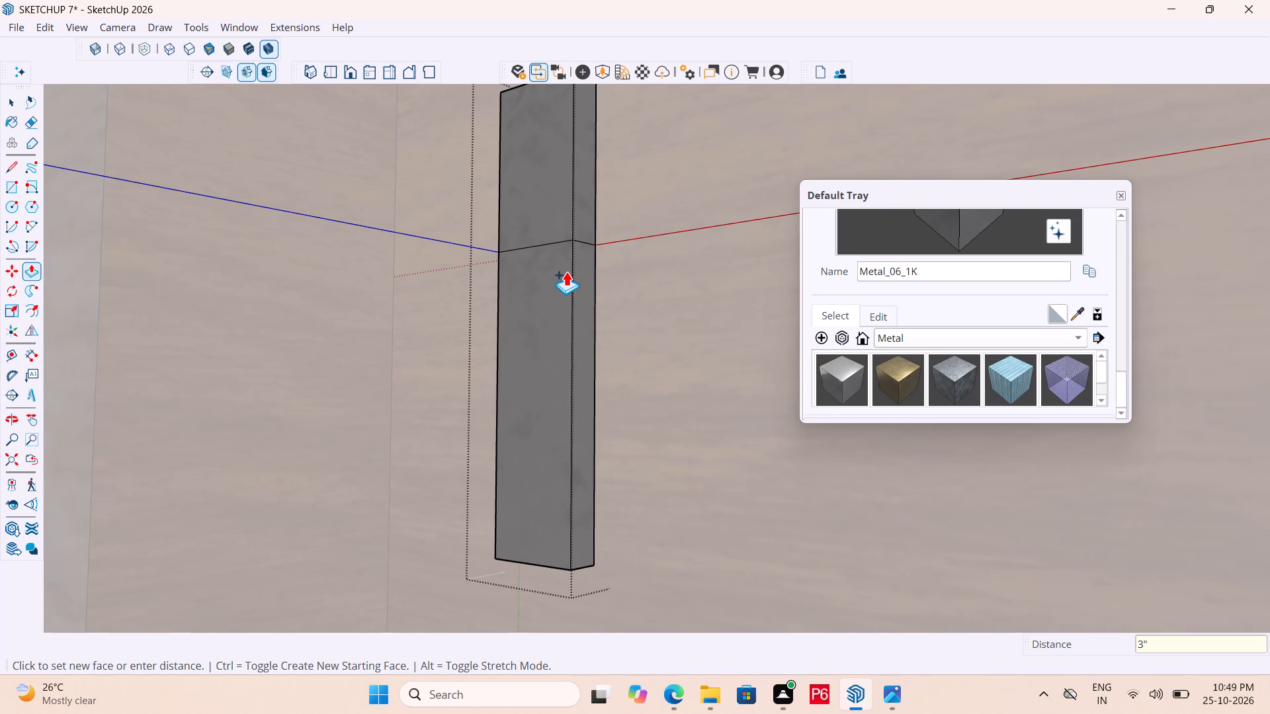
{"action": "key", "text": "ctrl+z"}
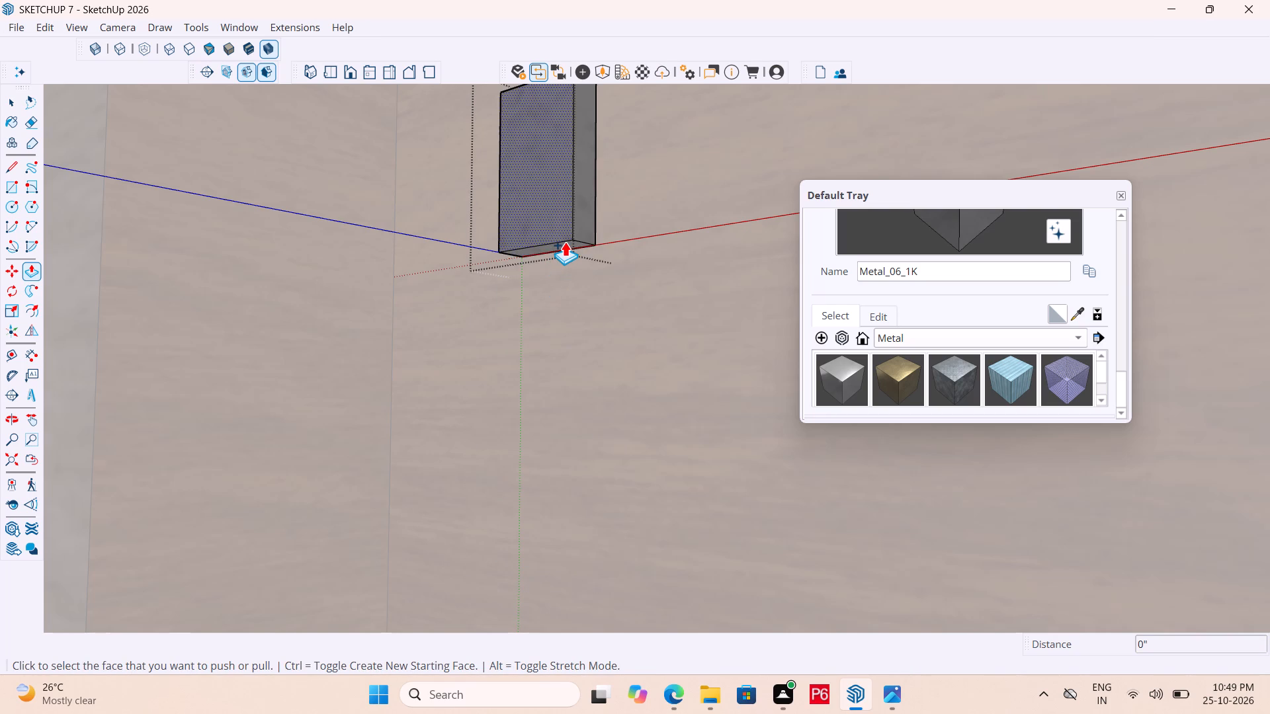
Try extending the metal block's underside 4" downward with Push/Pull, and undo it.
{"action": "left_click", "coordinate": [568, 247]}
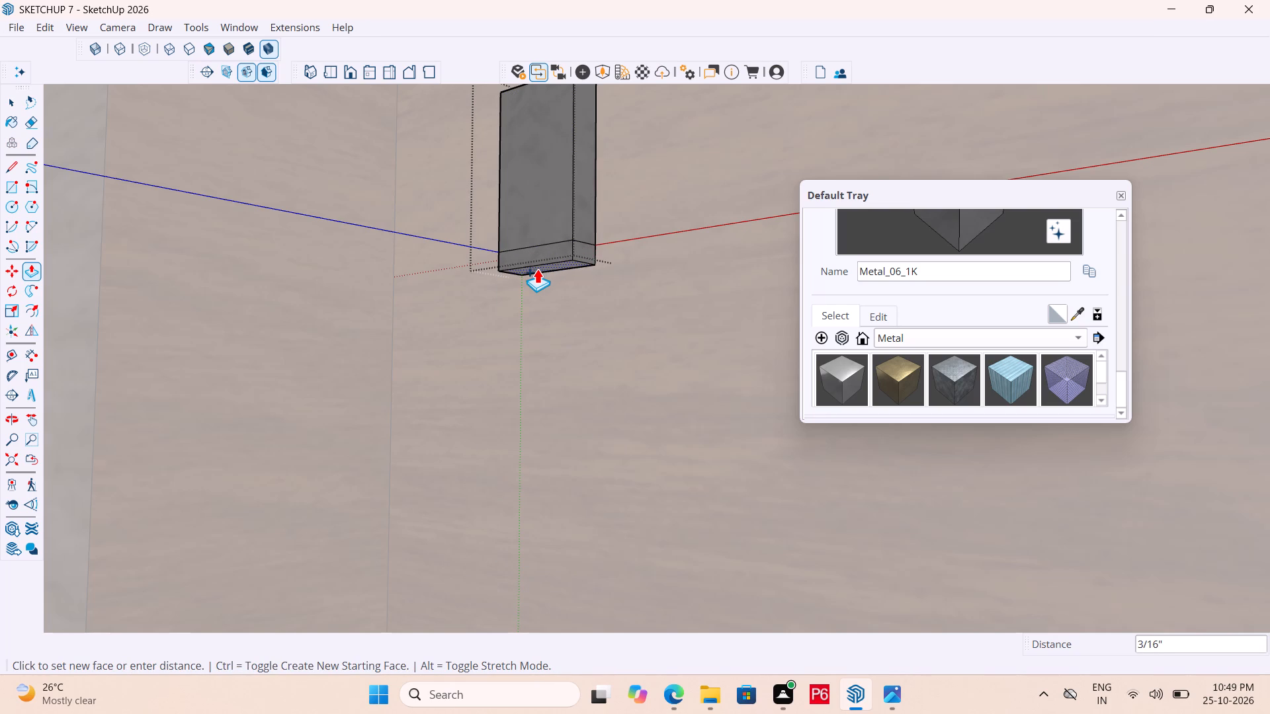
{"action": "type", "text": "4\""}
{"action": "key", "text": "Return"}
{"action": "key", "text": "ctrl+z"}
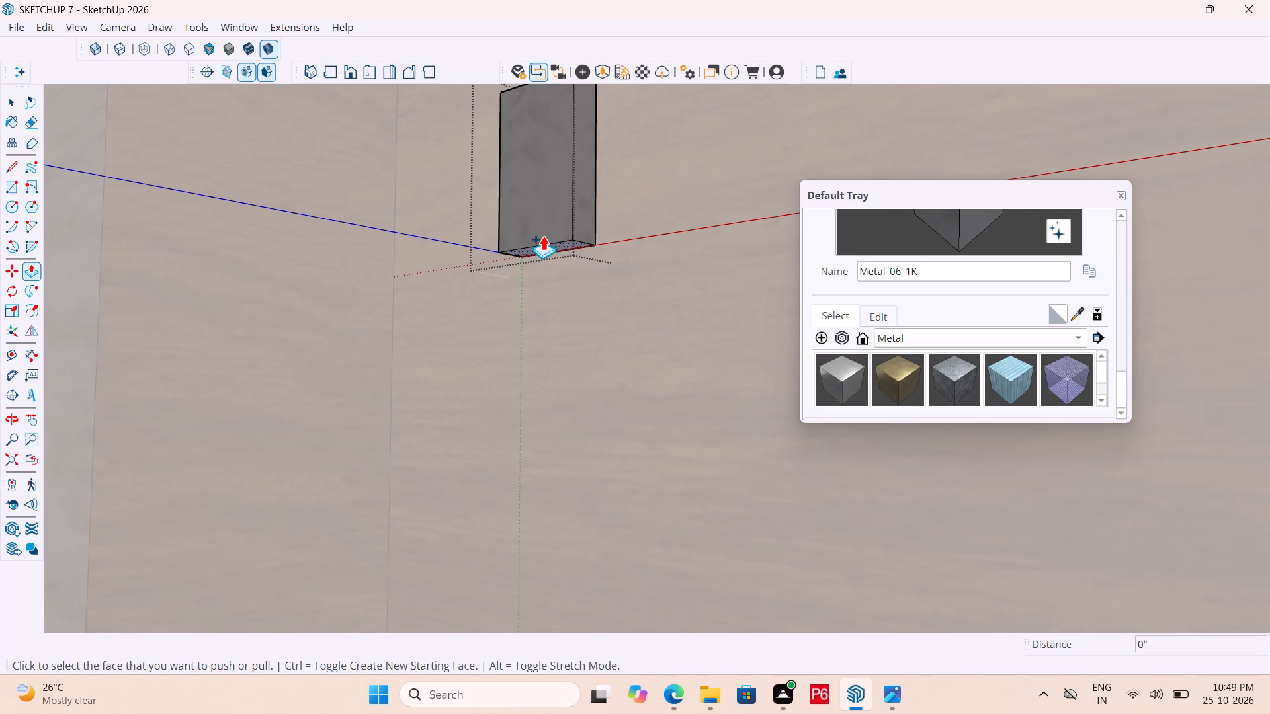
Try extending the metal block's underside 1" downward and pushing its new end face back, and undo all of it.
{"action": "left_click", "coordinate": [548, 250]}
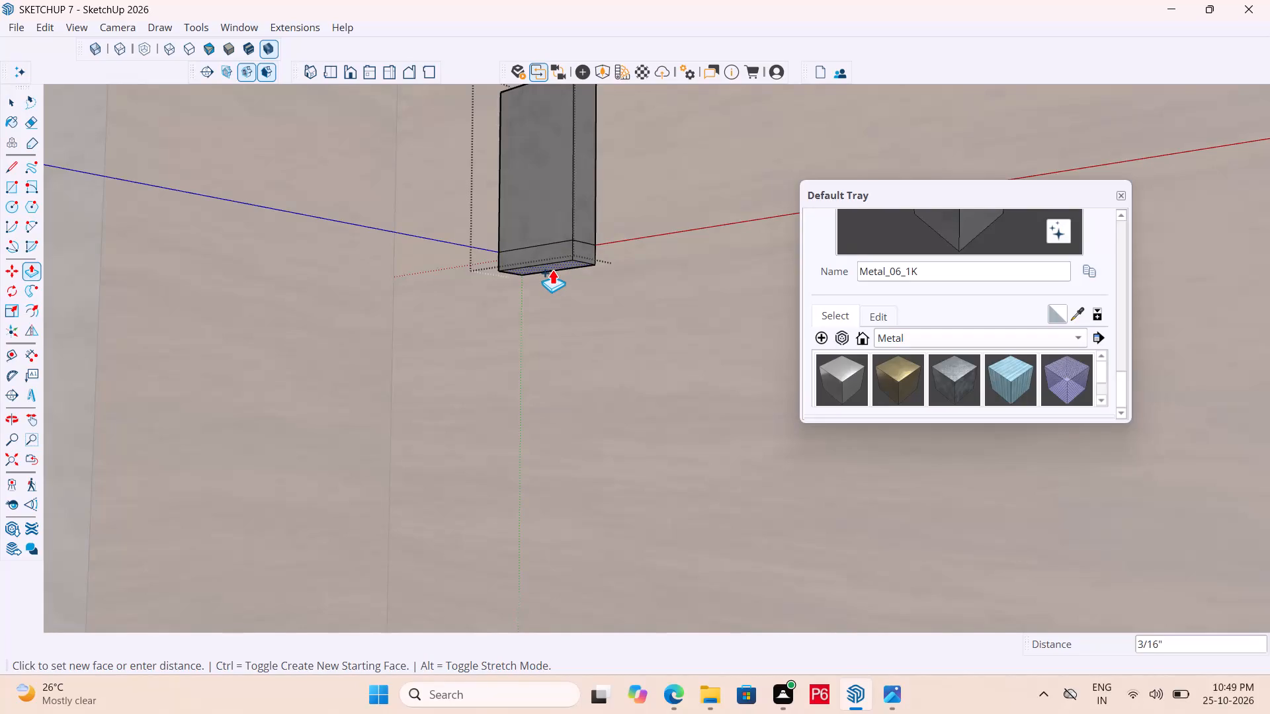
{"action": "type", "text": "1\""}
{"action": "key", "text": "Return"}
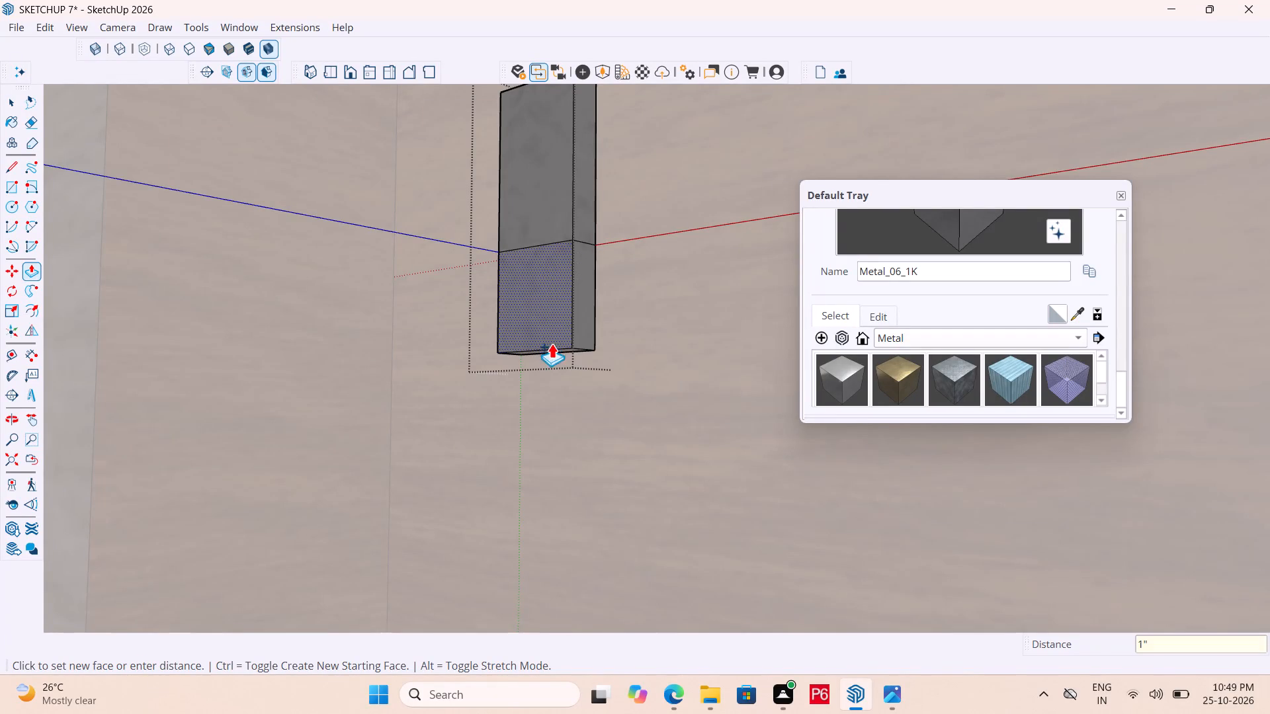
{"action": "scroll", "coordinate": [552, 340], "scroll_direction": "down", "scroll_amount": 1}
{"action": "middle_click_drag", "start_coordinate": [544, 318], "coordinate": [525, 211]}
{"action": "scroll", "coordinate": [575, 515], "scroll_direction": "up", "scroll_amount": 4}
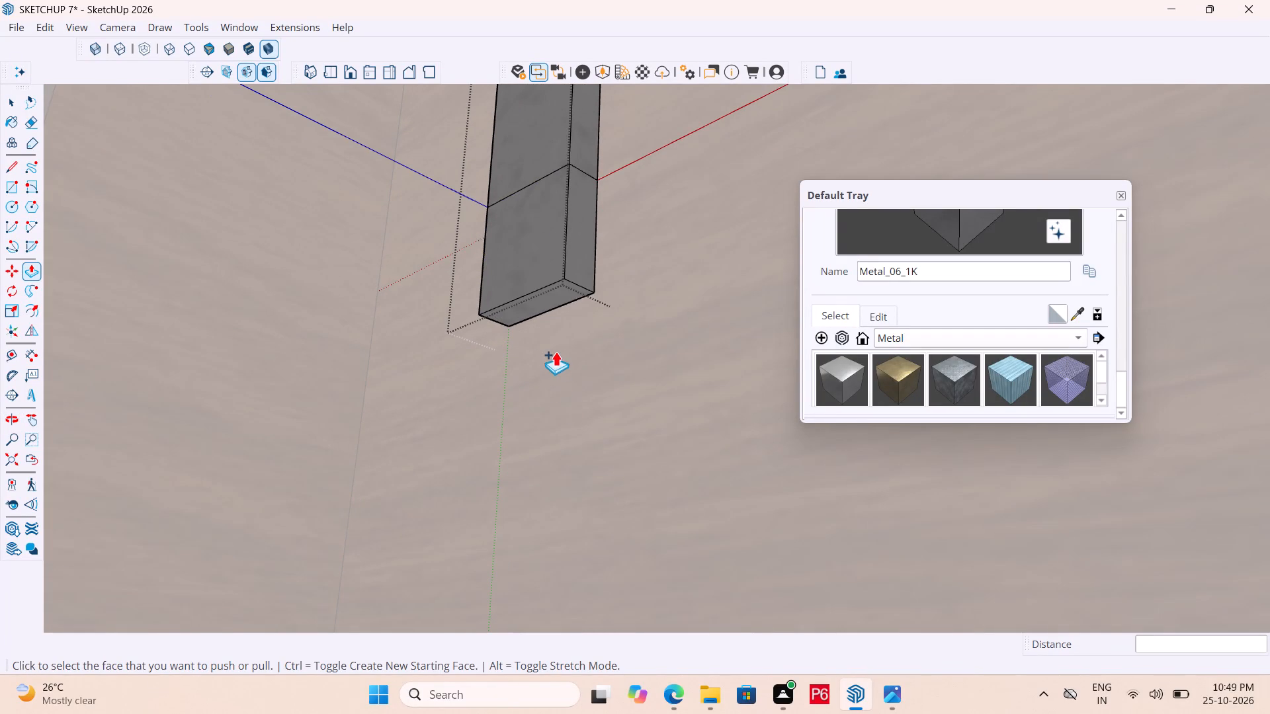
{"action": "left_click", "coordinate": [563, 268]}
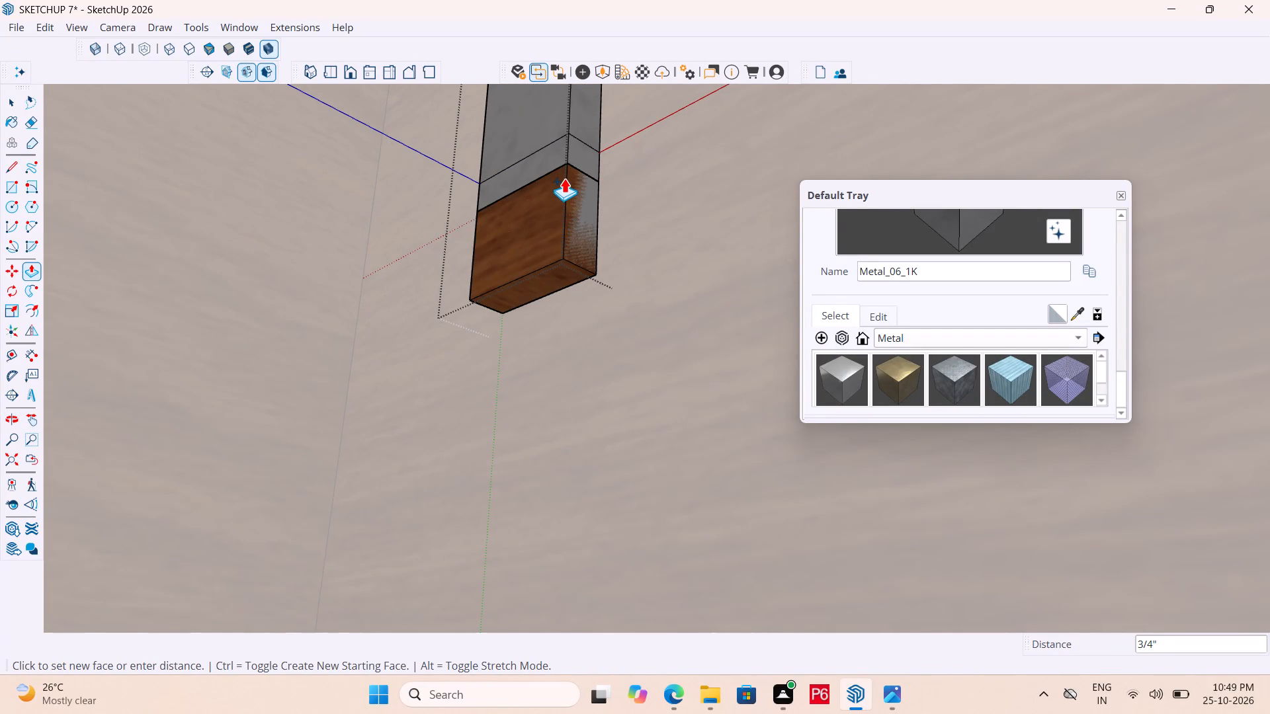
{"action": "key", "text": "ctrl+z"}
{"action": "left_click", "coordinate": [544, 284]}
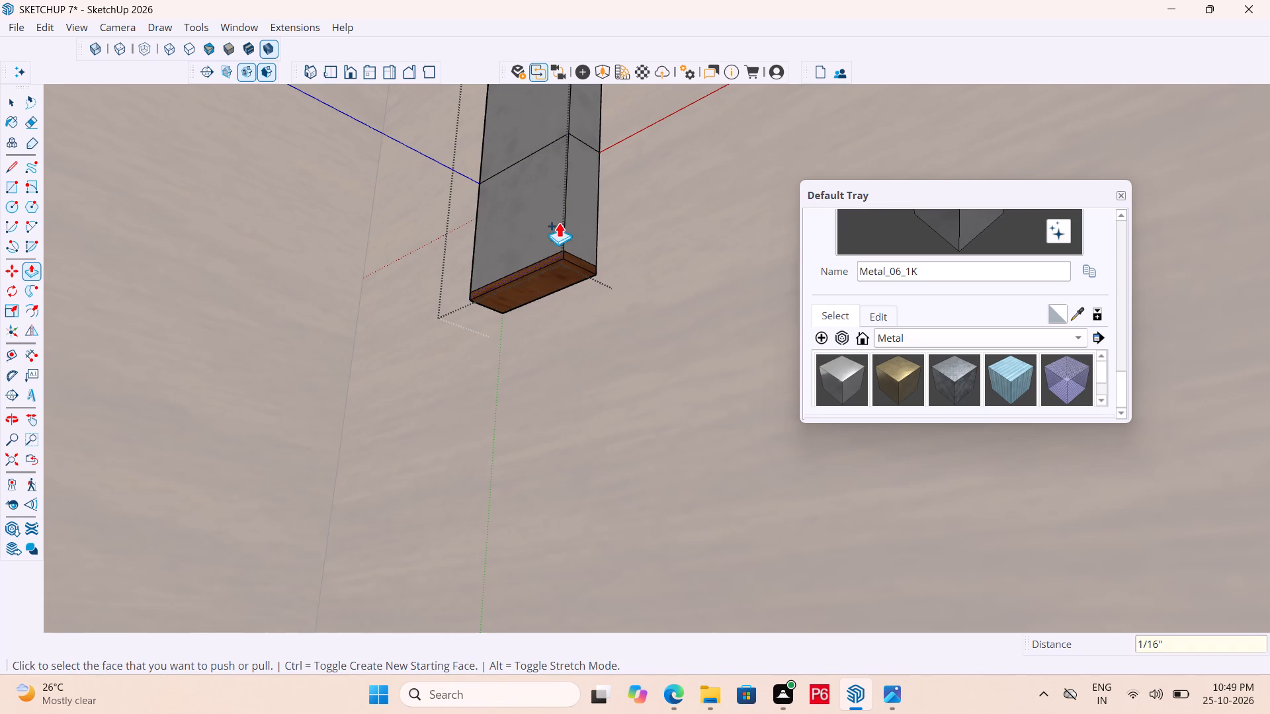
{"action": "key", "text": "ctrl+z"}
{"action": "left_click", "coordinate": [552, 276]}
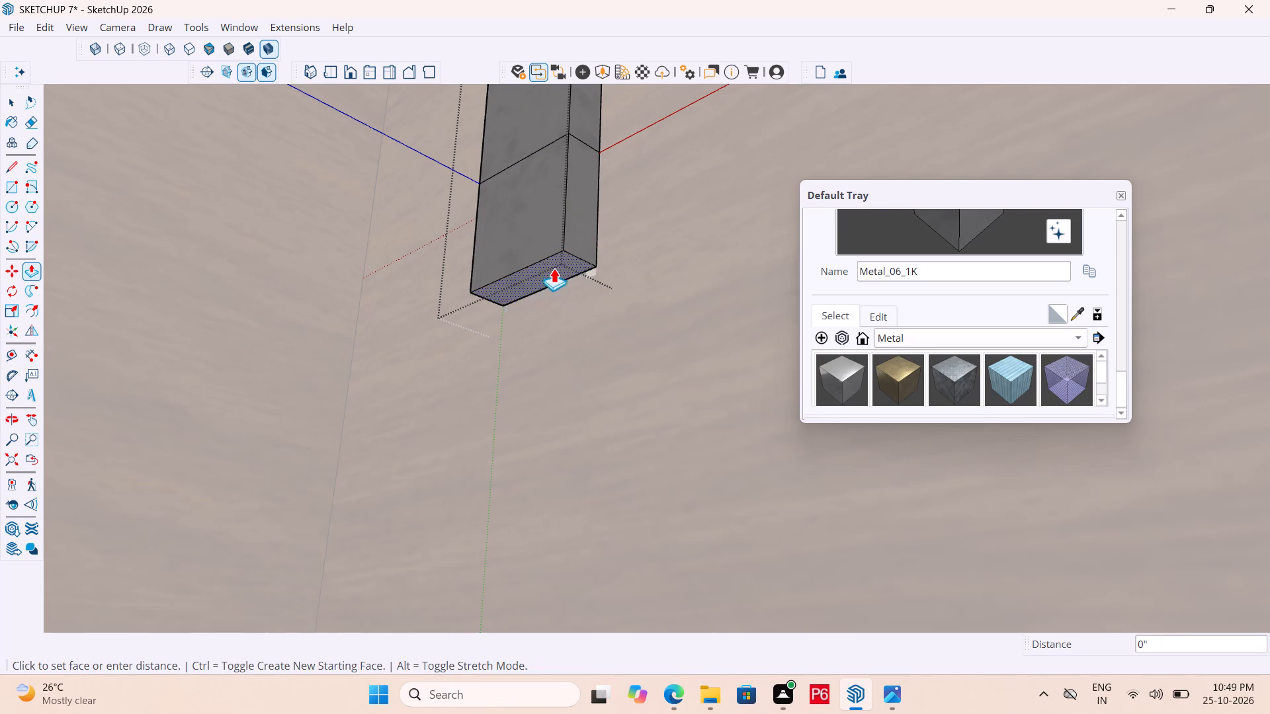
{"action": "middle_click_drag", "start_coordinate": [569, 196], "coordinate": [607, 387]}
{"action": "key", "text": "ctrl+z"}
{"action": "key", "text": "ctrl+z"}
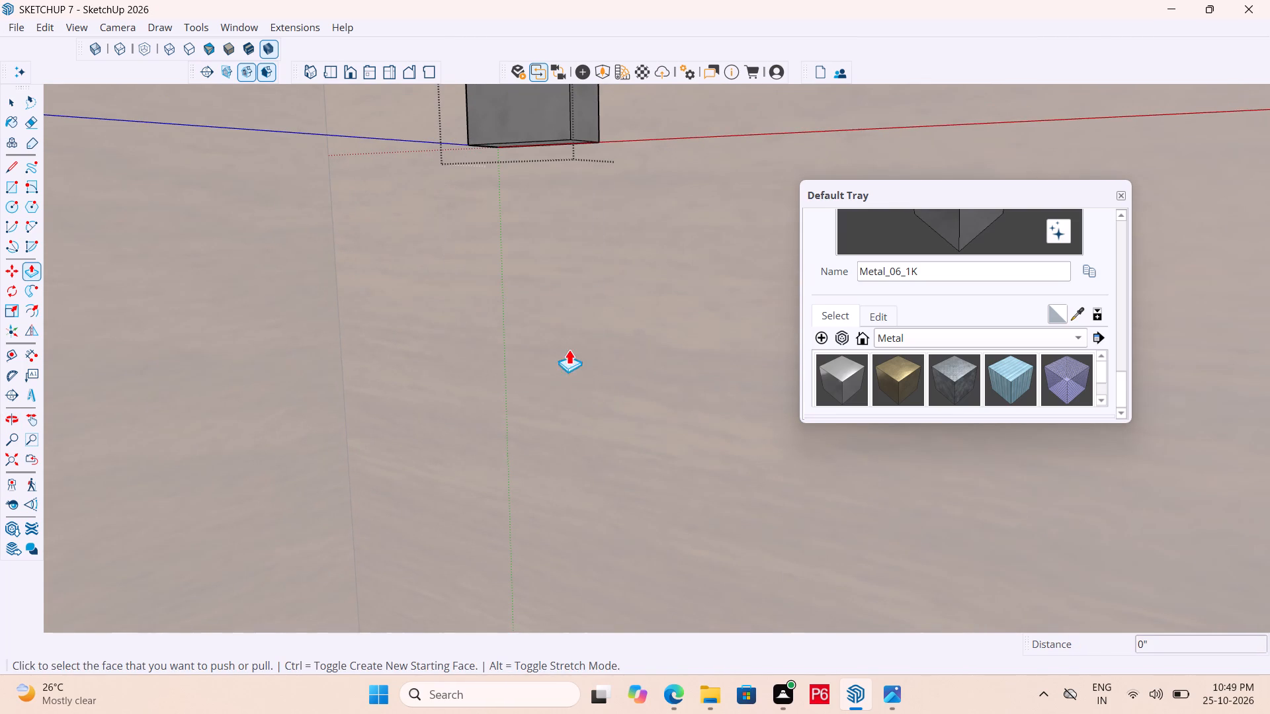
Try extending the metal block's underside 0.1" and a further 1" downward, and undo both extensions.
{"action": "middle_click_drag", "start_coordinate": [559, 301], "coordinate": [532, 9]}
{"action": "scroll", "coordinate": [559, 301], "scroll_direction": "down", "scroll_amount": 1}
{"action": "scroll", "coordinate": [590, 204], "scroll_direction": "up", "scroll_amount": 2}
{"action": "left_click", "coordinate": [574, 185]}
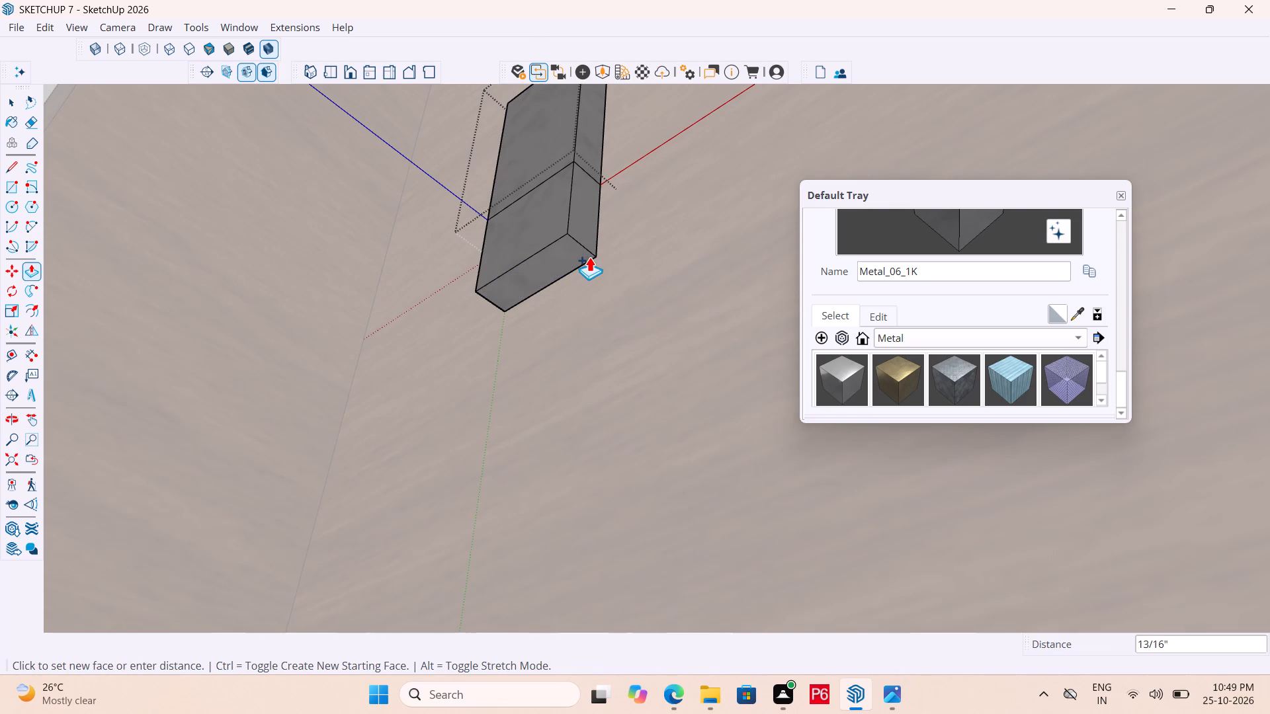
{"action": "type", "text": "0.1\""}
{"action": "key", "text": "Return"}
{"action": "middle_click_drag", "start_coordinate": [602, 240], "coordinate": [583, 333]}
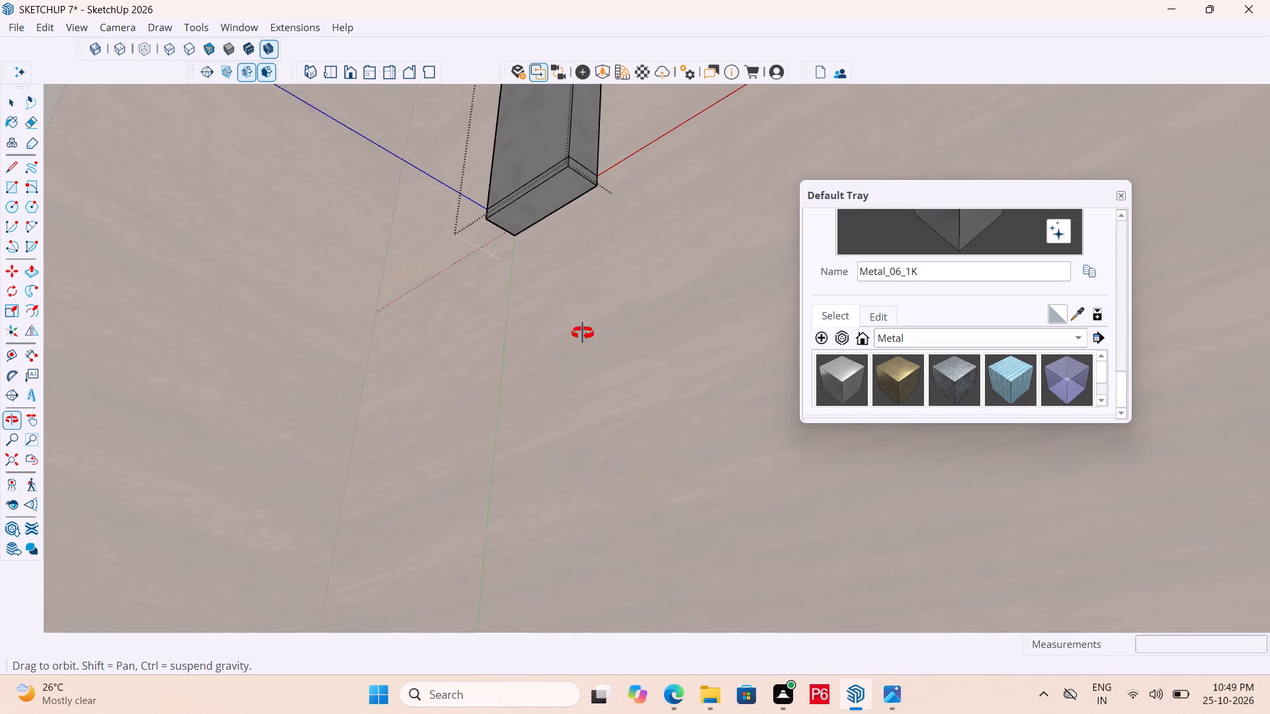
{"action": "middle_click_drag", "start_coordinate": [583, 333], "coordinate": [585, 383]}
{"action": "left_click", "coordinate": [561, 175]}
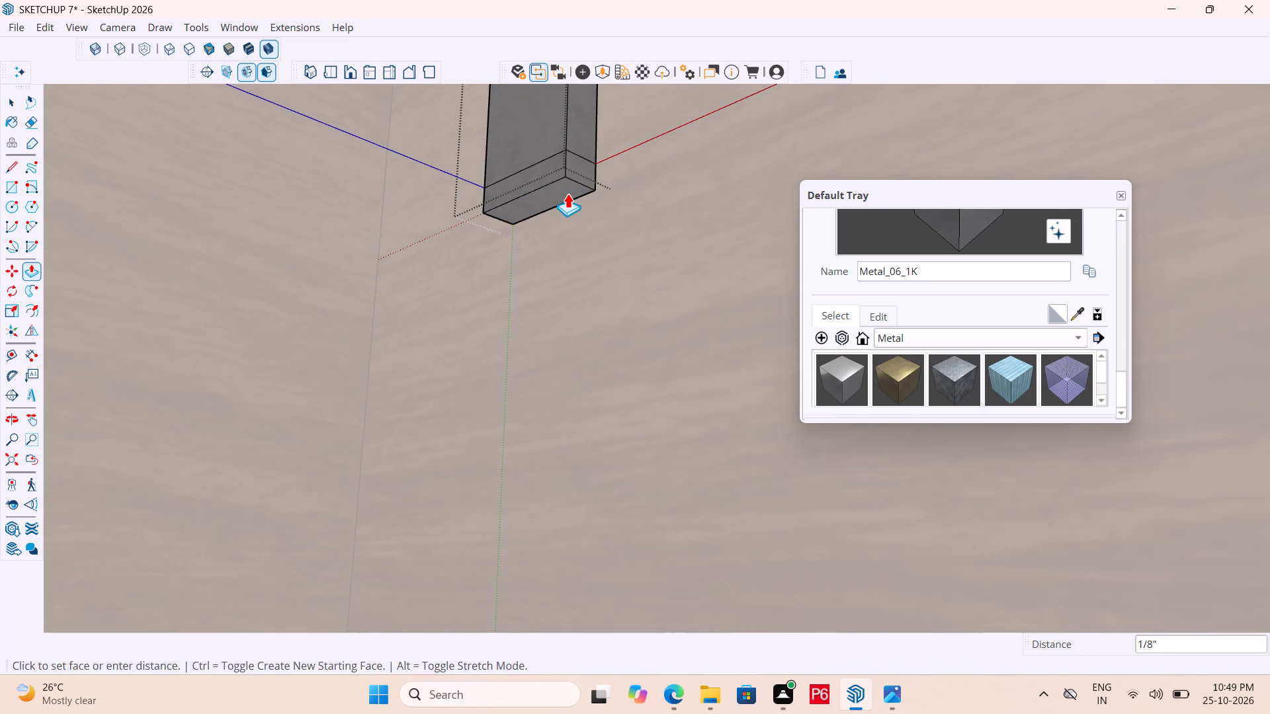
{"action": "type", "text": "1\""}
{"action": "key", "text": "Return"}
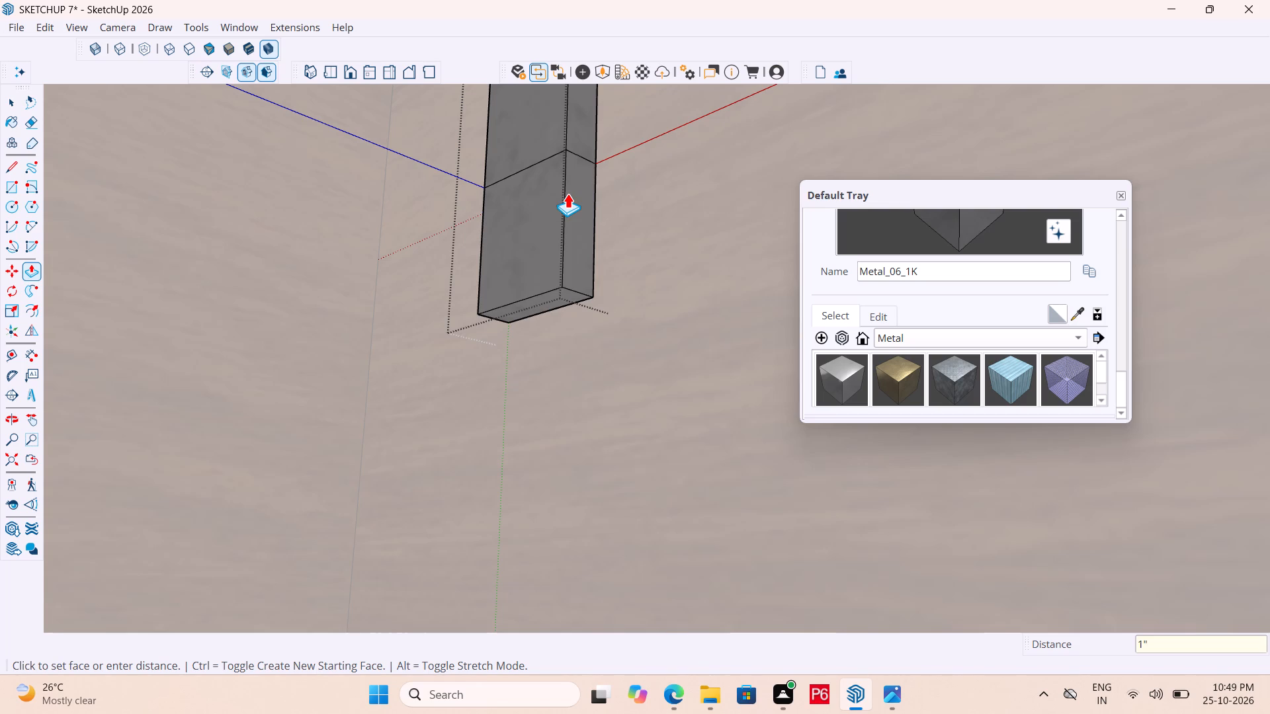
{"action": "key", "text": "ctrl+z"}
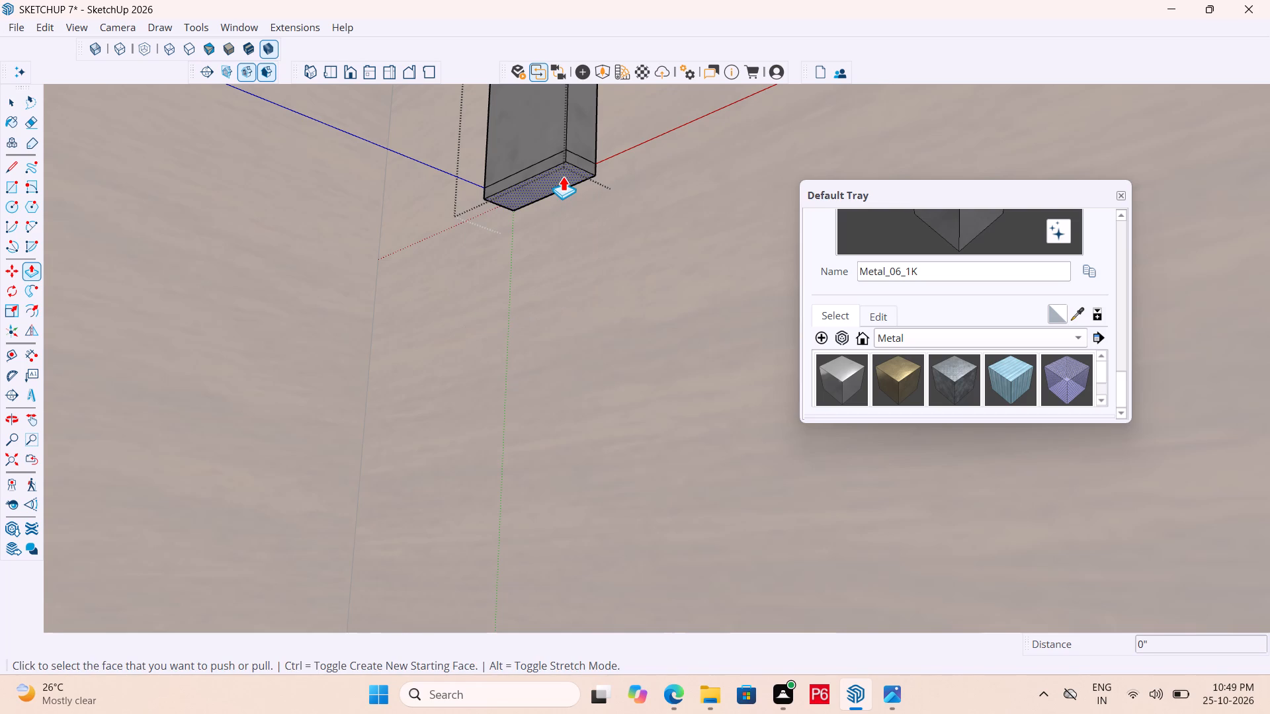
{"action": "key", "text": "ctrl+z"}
Push/Pull the metal block's underside 0.2" downward as a new segment.
{"action": "left_click", "coordinate": [562, 168]}
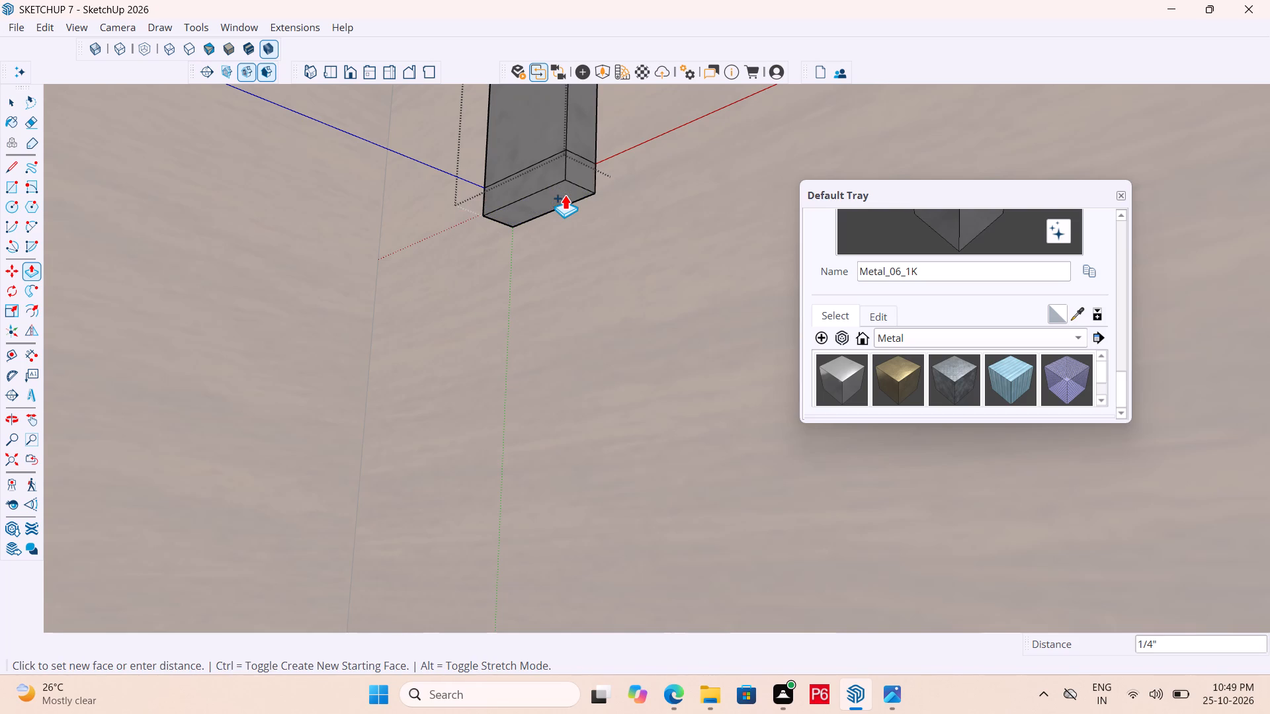
{"action": "type", "text": "0.2\""}
{"action": "key", "text": "Return"}
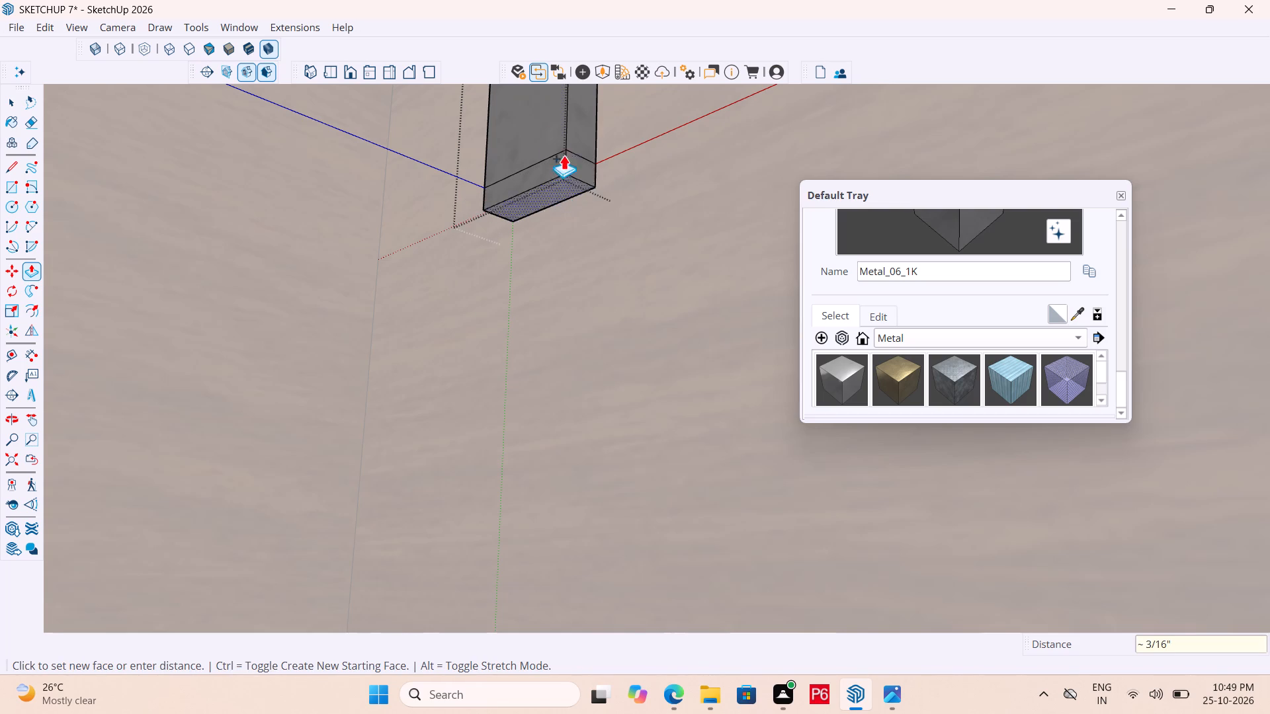
Pull the outer face of the new bottom segment about 15/16" out from the door panel to form an arm.
{"action": "left_click", "coordinate": [542, 176]}
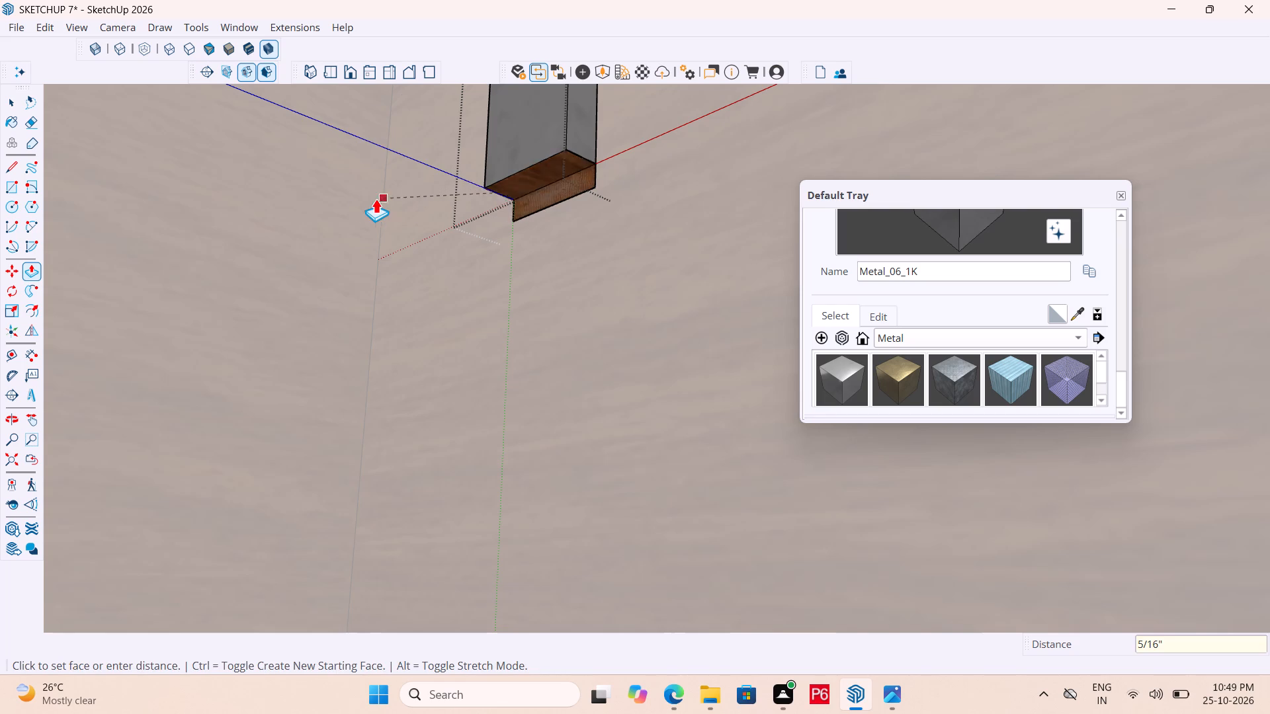
{"action": "middle_click_drag", "start_coordinate": [500, 225], "coordinate": [286, 337]}
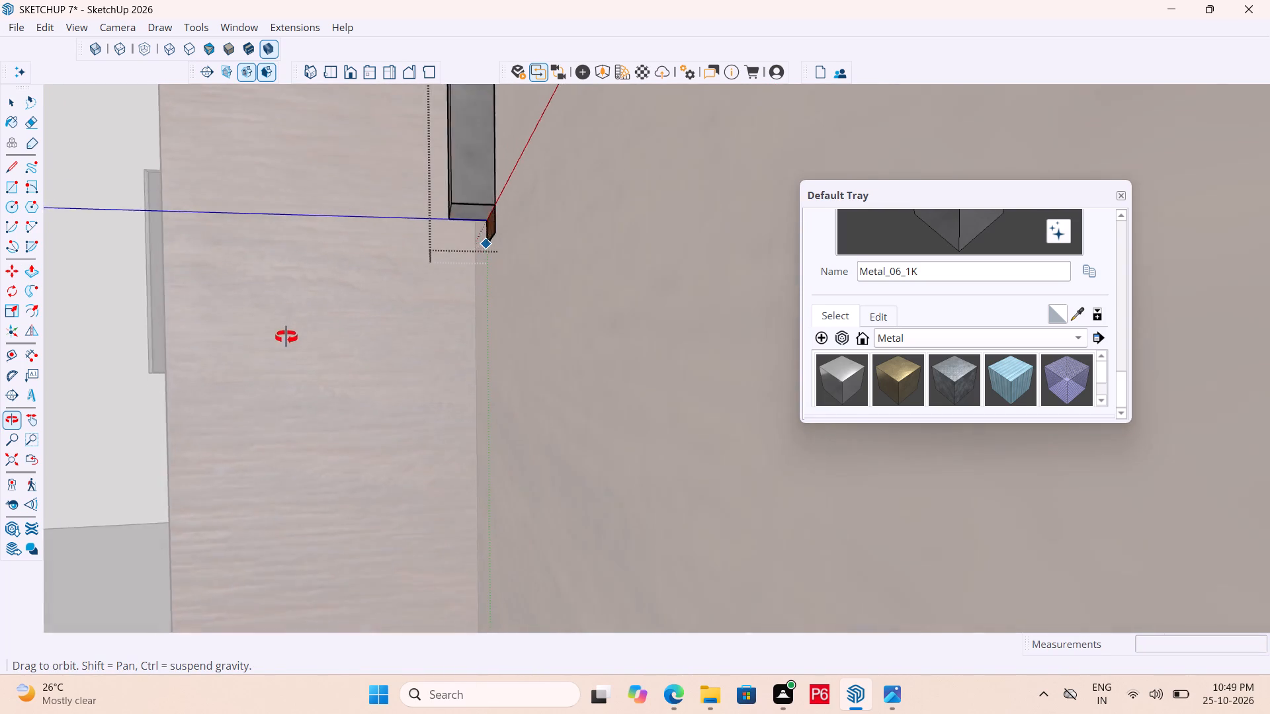
{"action": "middle_click_drag", "start_coordinate": [286, 337], "coordinate": [175, 396]}
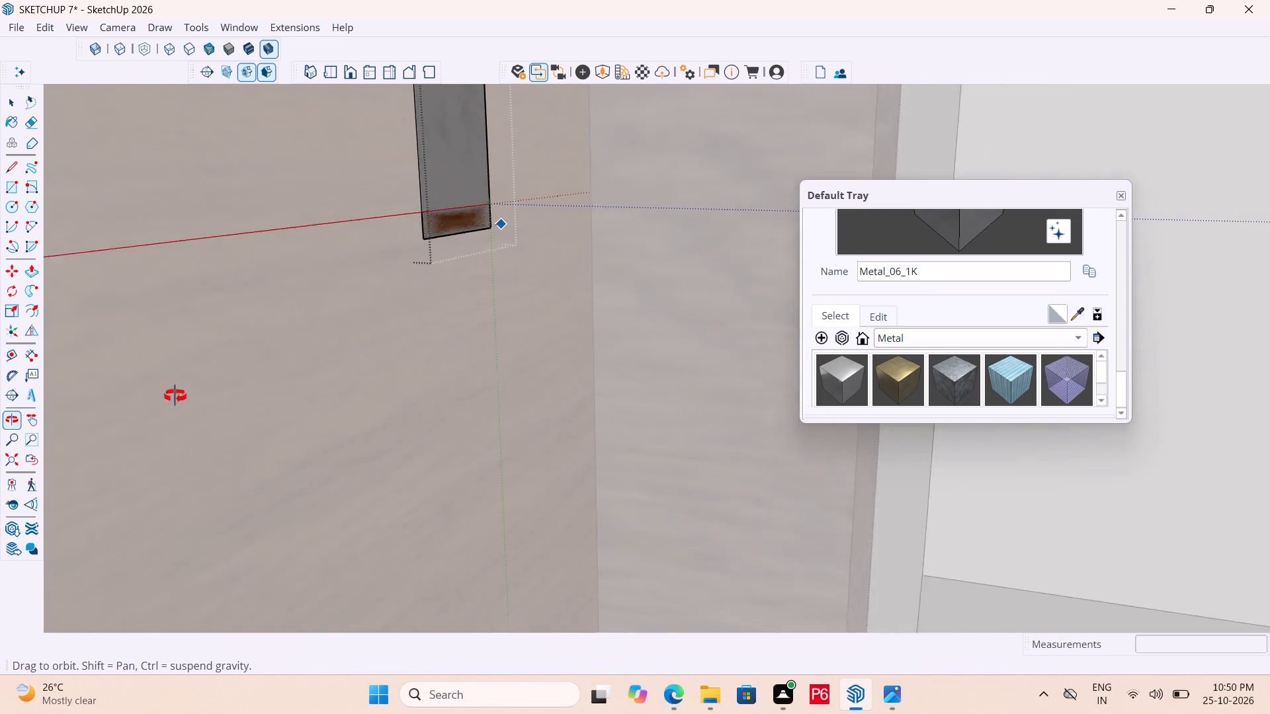
{"action": "middle_click_drag", "start_coordinate": [175, 396], "coordinate": [341, 401]}
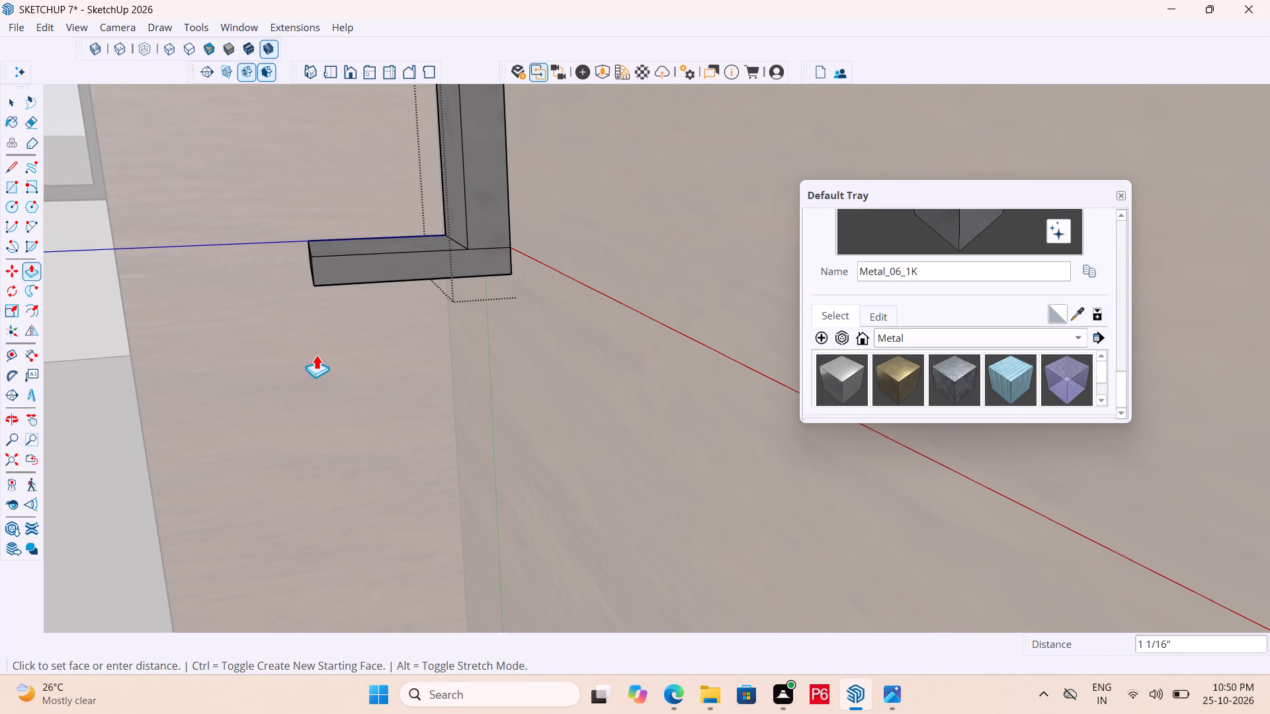
{"action": "left_click", "coordinate": [339, 327]}
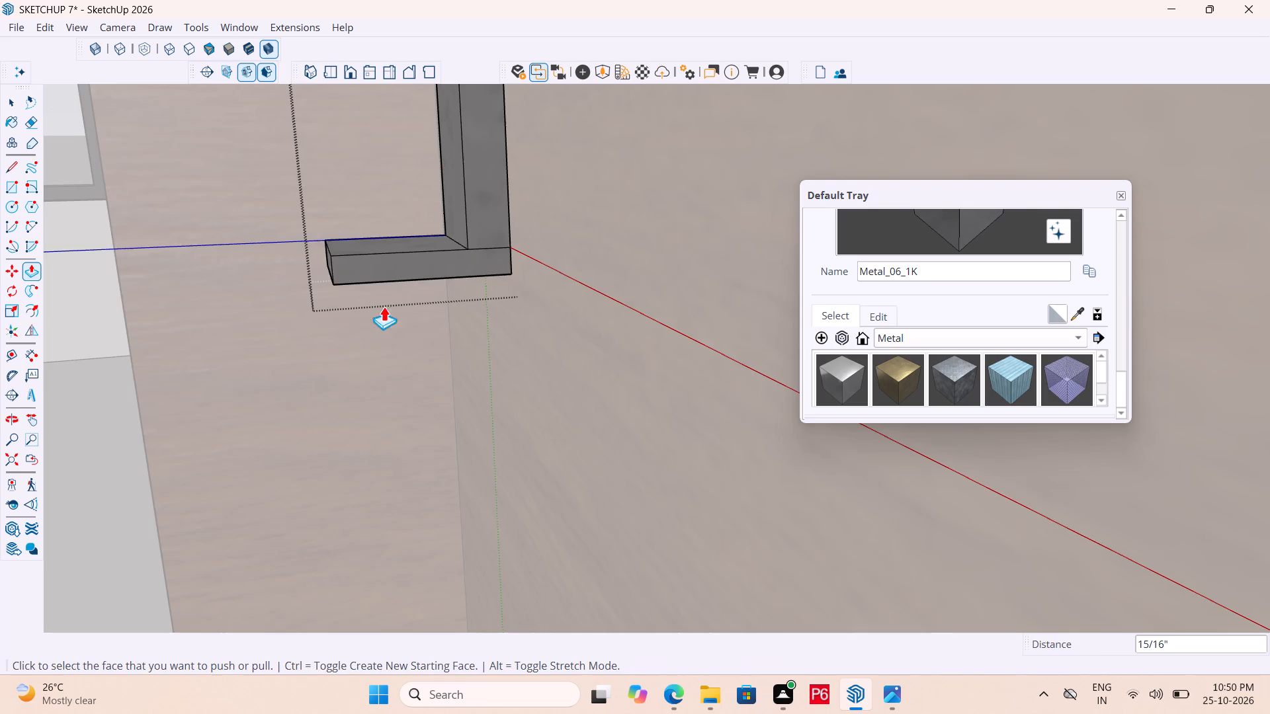
Push/Pull the arm's outer end face 0.2" further outward as a new segment.
{"action": "middle_click_drag", "start_coordinate": [384, 303], "coordinate": [492, 250]}
{"action": "scroll", "coordinate": [472, 229], "scroll_direction": "up", "scroll_amount": 4}
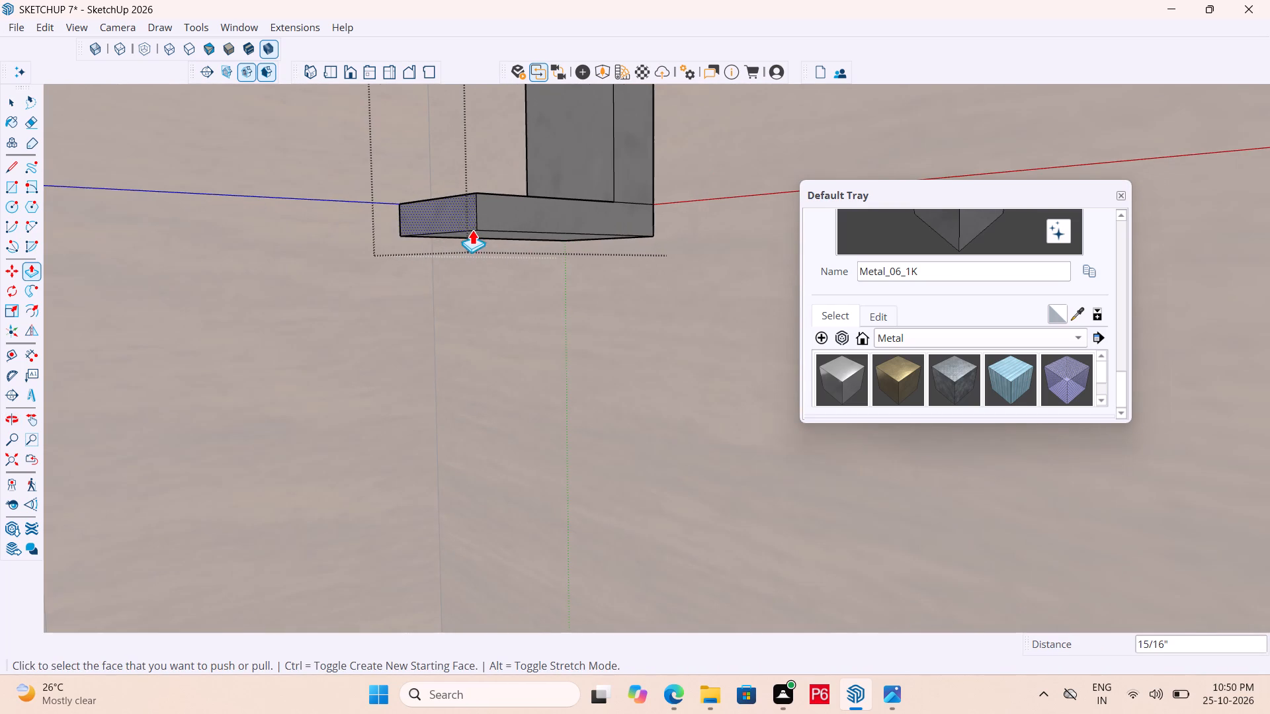
{"action": "left_click", "coordinate": [457, 216]}
{"action": "middle_click_drag", "start_coordinate": [500, 237], "coordinate": [497, 226]}
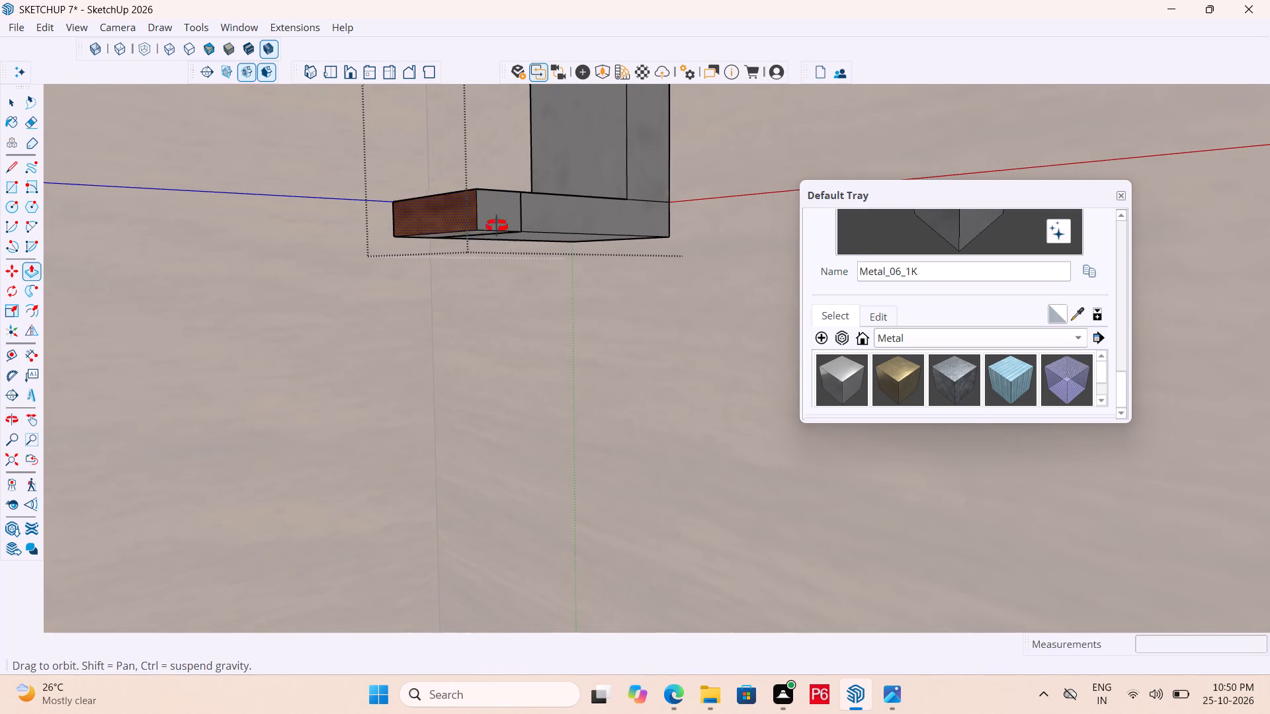
{"action": "middle_click_drag", "start_coordinate": [497, 226], "coordinate": [473, 135]}
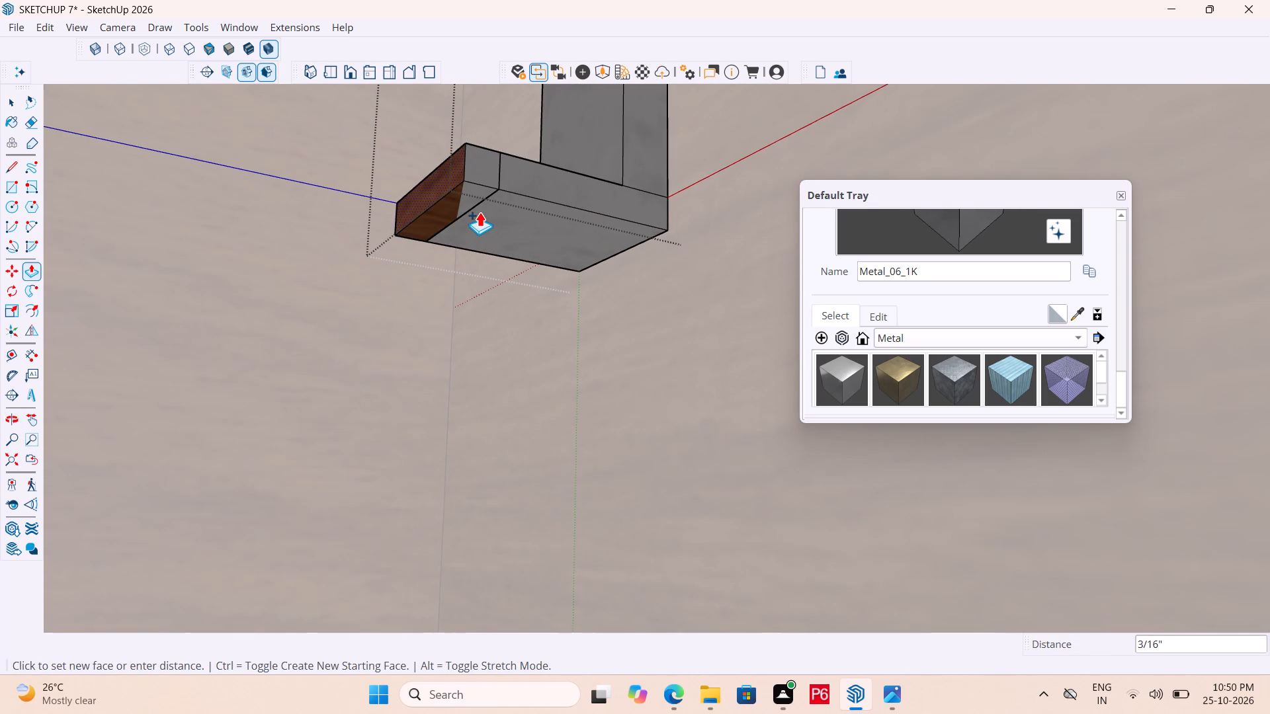
{"action": "type", "text": "0.2\""}
{"action": "key", "text": "Return"}
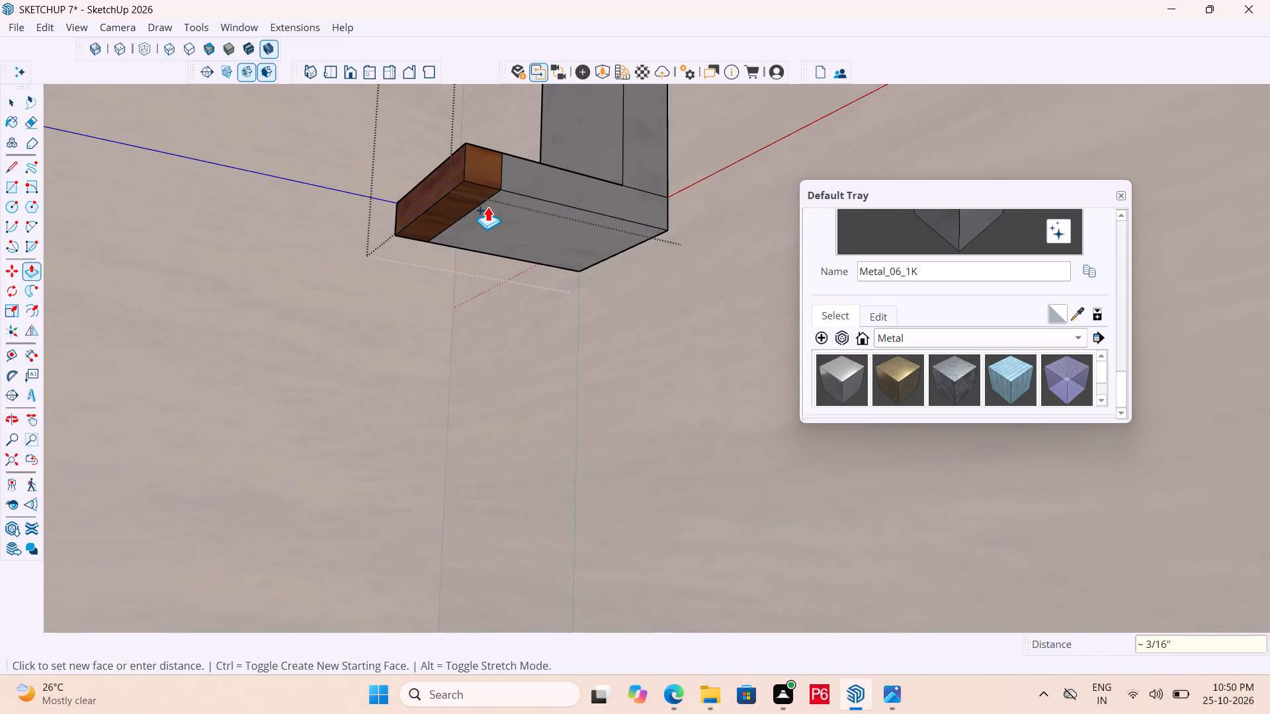
Pull the underside of the arm's end segment about 5 1/2" downward to form the handle's vertical grip.
{"action": "left_click", "coordinate": [472, 200]}
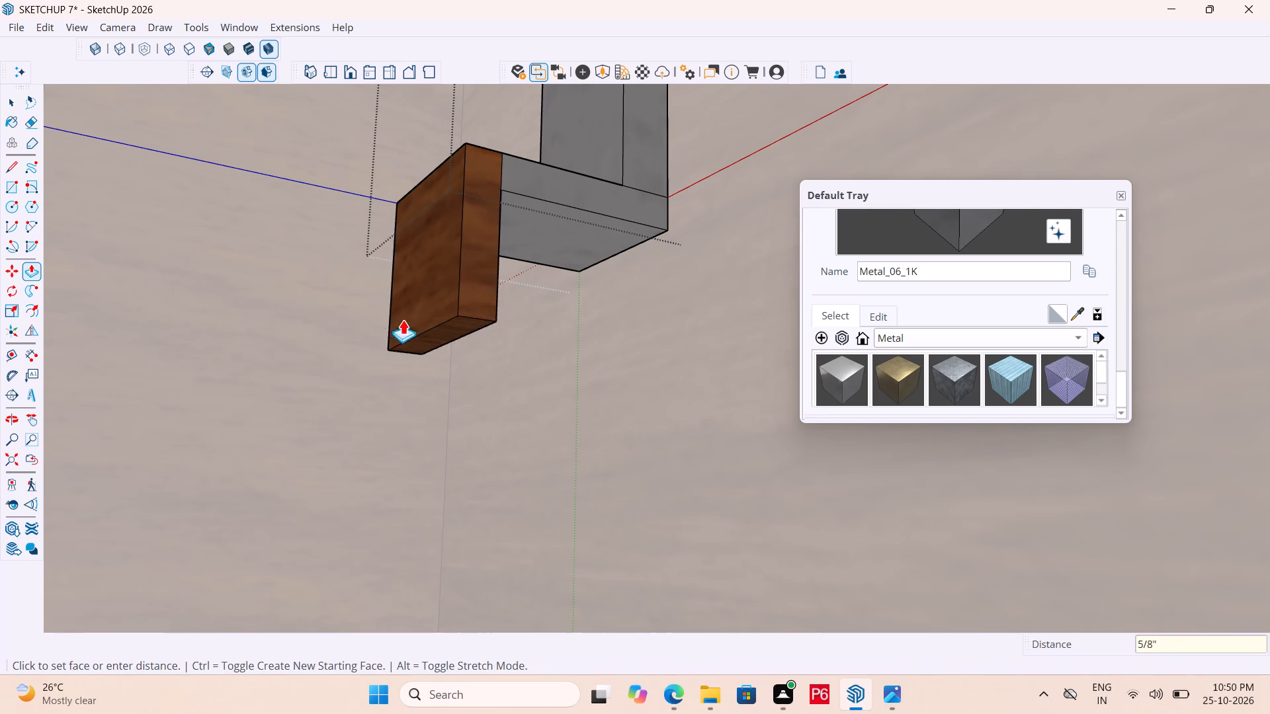
{"action": "scroll", "coordinate": [365, 278], "scroll_direction": "down", "scroll_amount": 13}
{"action": "scroll", "coordinate": [416, 327], "scroll_direction": "down", "scroll_amount": 5}
{"action": "middle_click_drag", "start_coordinate": [398, 355], "coordinate": [399, 443]}
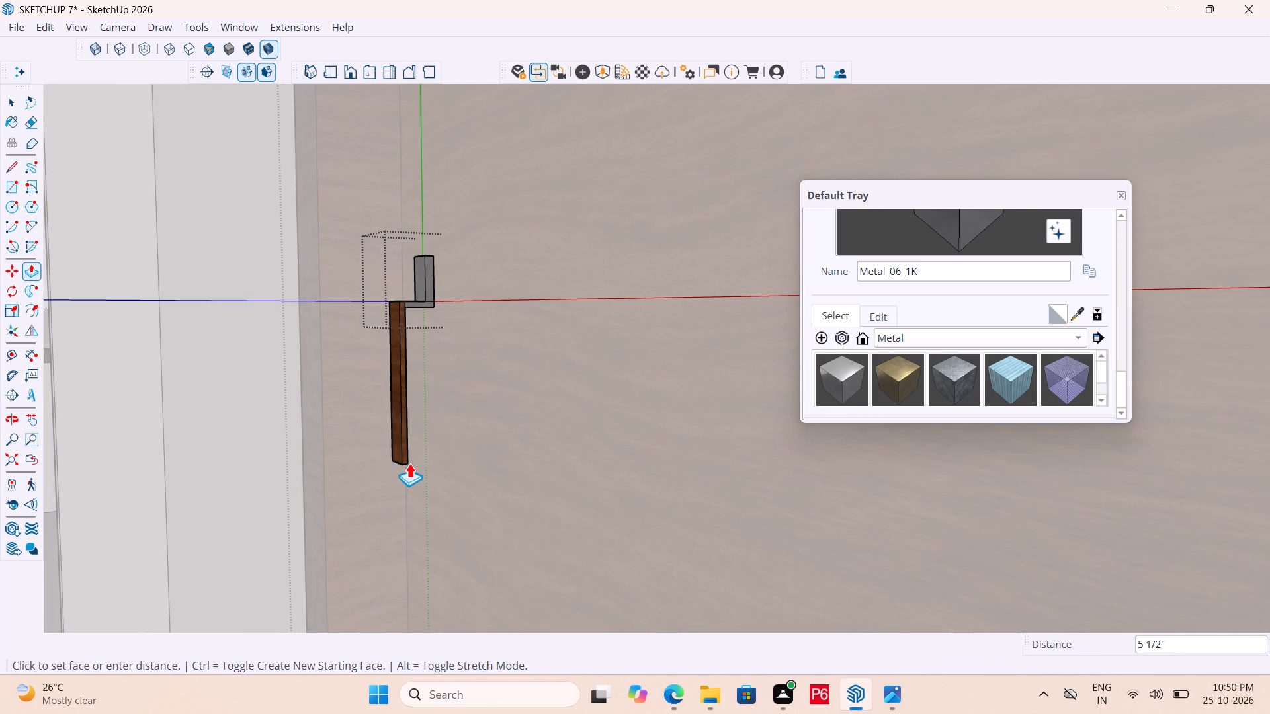
{"action": "left_click", "coordinate": [409, 463]}
Push/Pull the bottom face of the vertical grip 0.2" further downward as a new segment.
{"action": "scroll", "coordinate": [410, 479], "scroll_direction": "up", "scroll_amount": 4}
{"action": "middle_click_drag", "start_coordinate": [382, 459], "coordinate": [358, 329]}
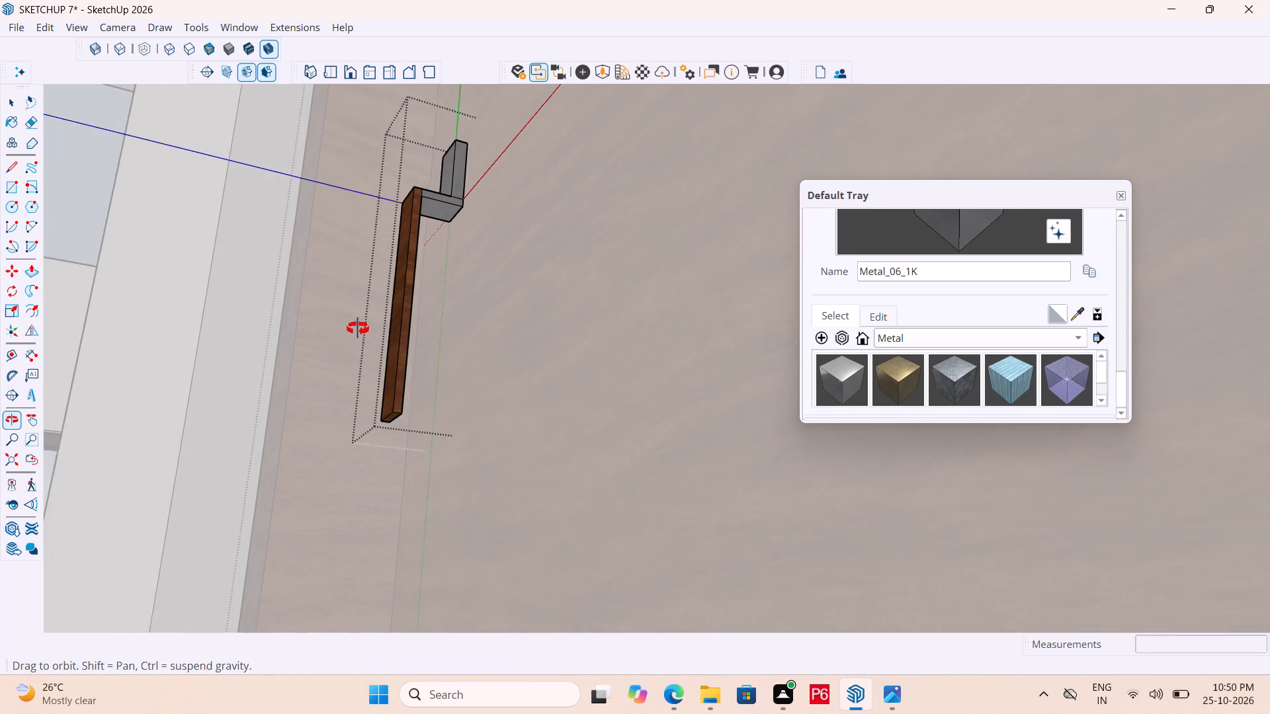
{"action": "middle_click_drag", "start_coordinate": [358, 329], "coordinate": [363, 270]}
{"action": "scroll", "coordinate": [367, 388], "scroll_direction": "up", "scroll_amount": 8}
{"action": "left_click", "coordinate": [415, 401]}
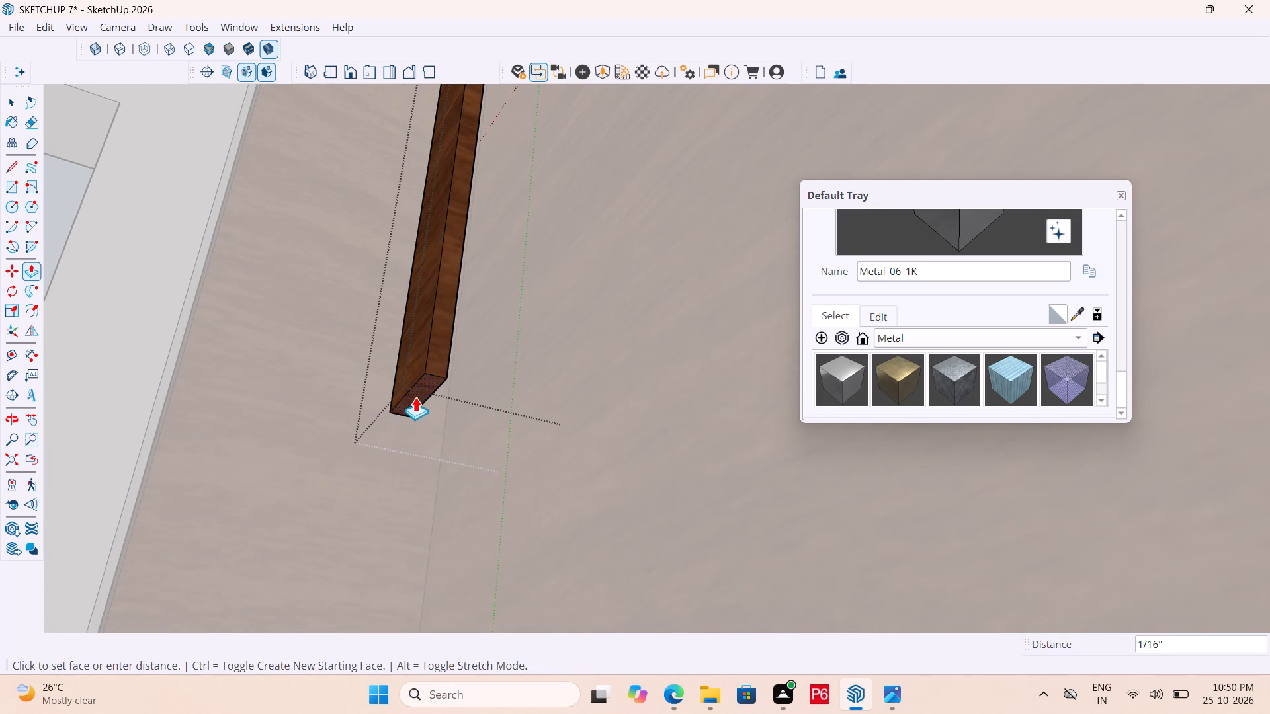
{"action": "type", "text": "0.2\""}
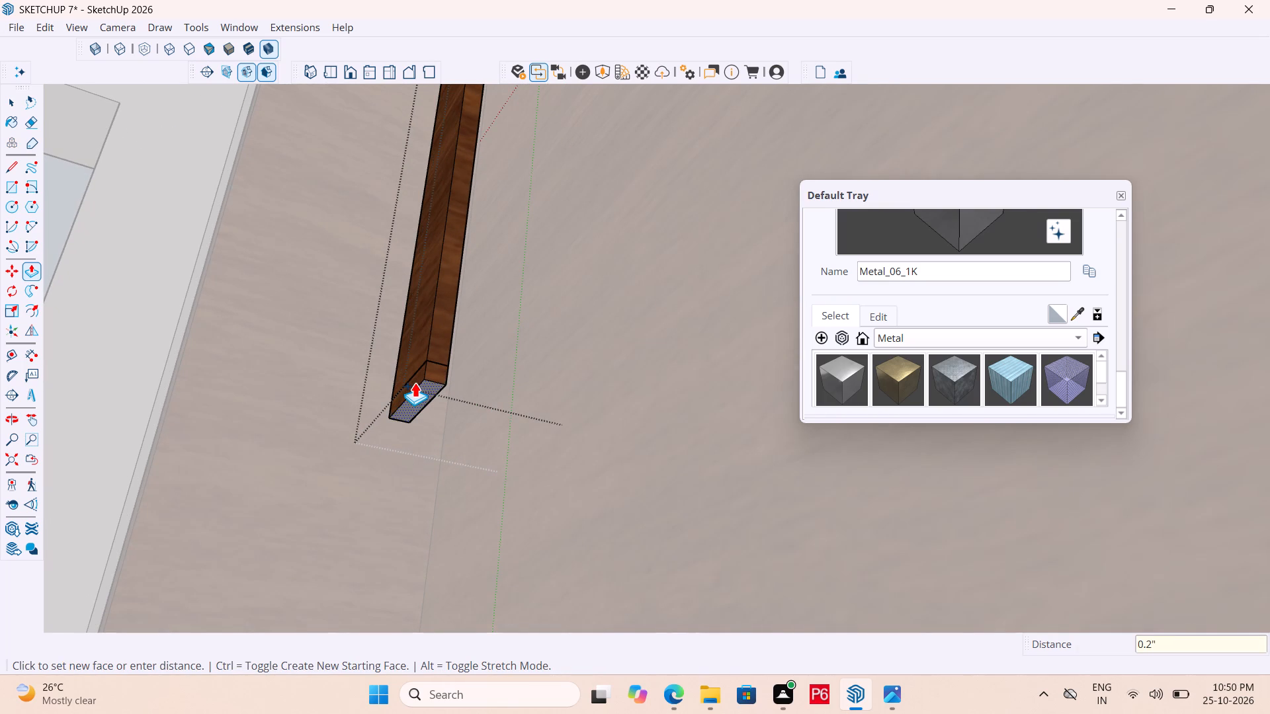
{"action": "key", "text": "Return"}
Pull the door-side face of the grip's bottom segment about 1 1/16" toward the door panel as a lower arm.
{"action": "middle_click_drag", "start_coordinate": [433, 395], "coordinate": [308, 555]}
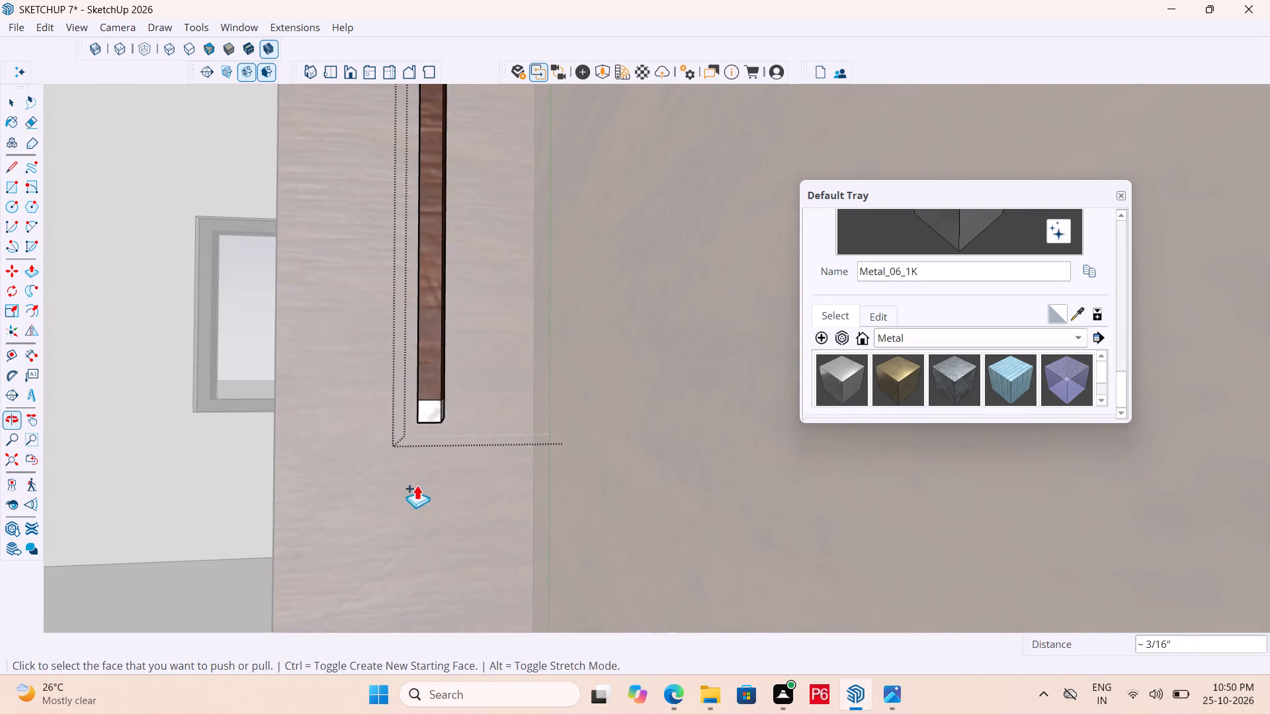
{"action": "scroll", "coordinate": [423, 464], "scroll_direction": "up", "scroll_amount": 7}
{"action": "middle_click_drag", "start_coordinate": [453, 358], "coordinate": [413, 379]}
{"action": "left_click", "coordinate": [315, 426]}
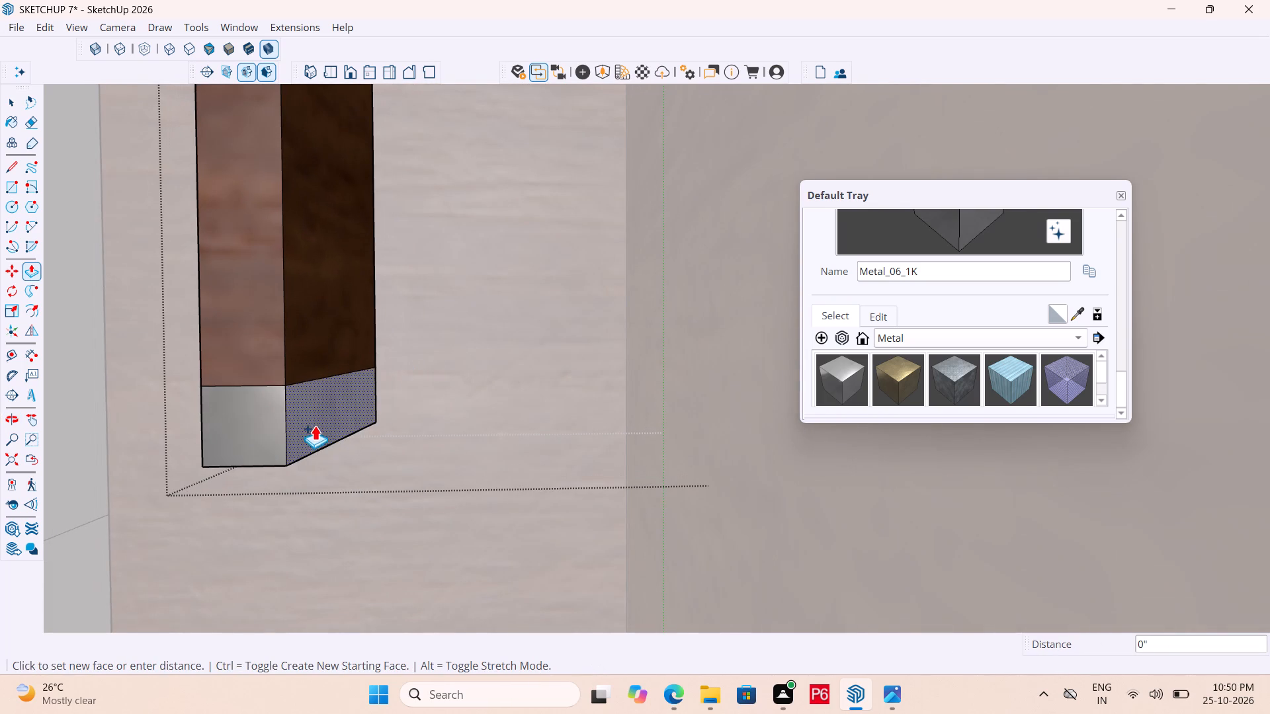
{"action": "left_click", "coordinate": [716, 445]}
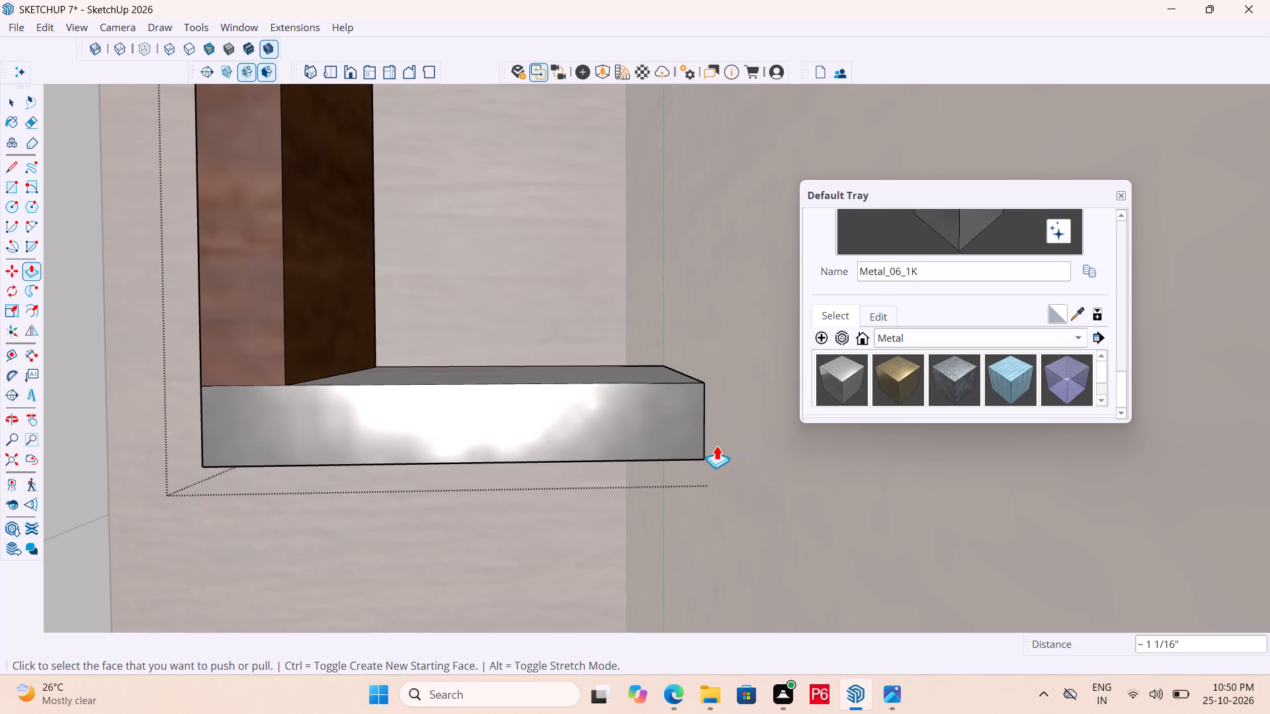
Examine the handle's lower arm and its underside against the door panel.
{"action": "scroll", "coordinate": [696, 355], "scroll_direction": "down", "scroll_amount": 12}
{"action": "scroll", "coordinate": [702, 436], "scroll_direction": "down", "scroll_amount": 6}
{"action": "middle_click_drag", "start_coordinate": [648, 459], "coordinate": [730, 458]}
{"action": "scroll", "coordinate": [464, 436], "scroll_direction": "down", "scroll_amount": 6}
{"action": "scroll", "coordinate": [589, 440], "scroll_direction": "up", "scroll_amount": 1}
{"action": "middle_click_drag", "start_coordinate": [584, 399], "coordinate": [567, 318]}
{"action": "scroll", "coordinate": [613, 403], "scroll_direction": "up", "scroll_amount": 9}
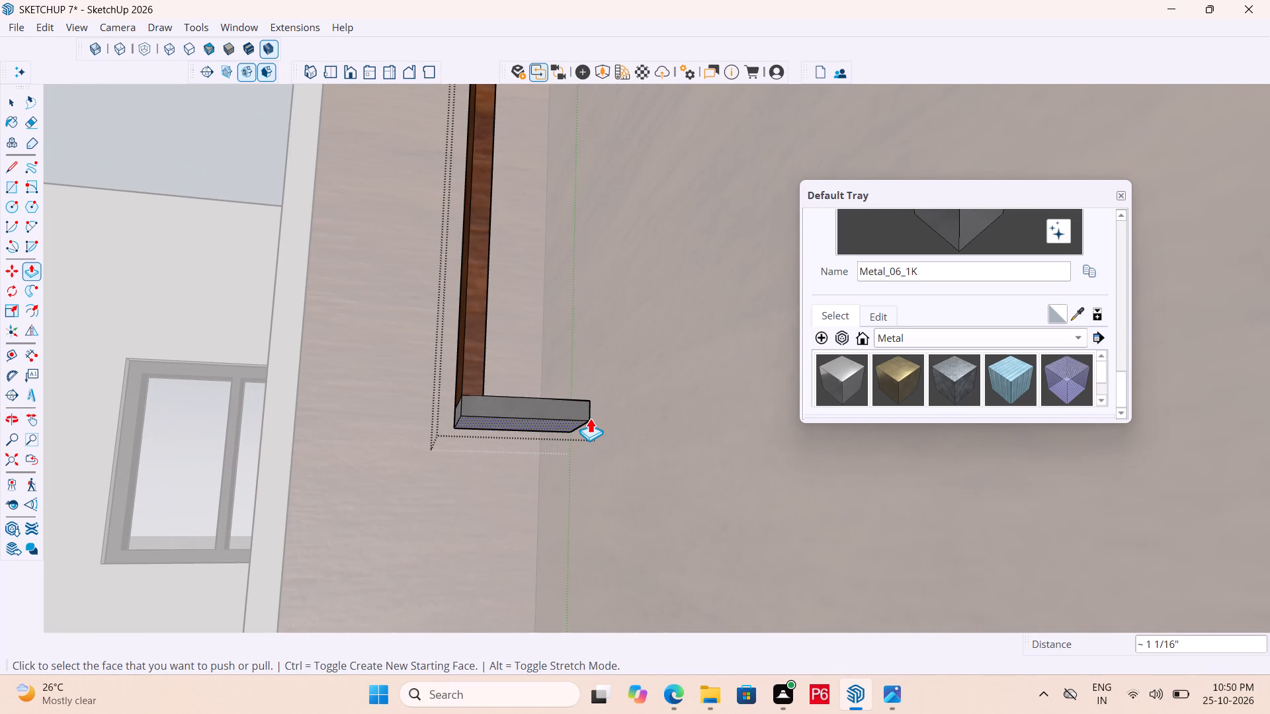
Undo the lower arm and pull the door-side face of the grip's bottom segment again, 13/16" toward the door panel.
{"action": "key", "text": "ctrl+z"}
{"action": "middle_click_drag", "start_coordinate": [532, 410], "coordinate": [500, 457]}
{"action": "scroll", "coordinate": [435, 459], "scroll_direction": "up", "scroll_amount": 5}
{"action": "middle_click_drag", "start_coordinate": [497, 466], "coordinate": [462, 483]}
{"action": "scroll", "coordinate": [462, 483], "scroll_direction": "up", "scroll_amount": 4}
{"action": "left_click", "coordinate": [360, 499]}
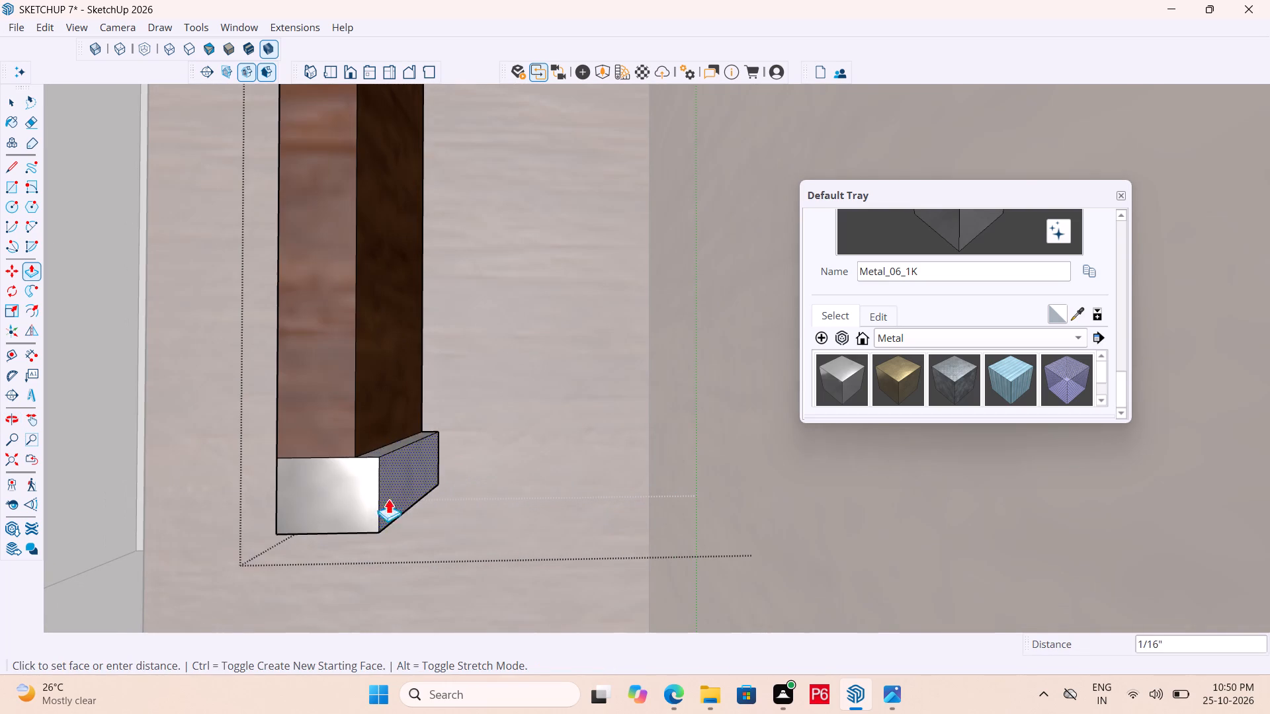
{"action": "left_click", "coordinate": [659, 492]}
Push/Pull the end face of the lower arm about 1/4" further toward the door panel as a new segment.
{"action": "middle_click_drag", "start_coordinate": [698, 491], "coordinate": [693, 488]}
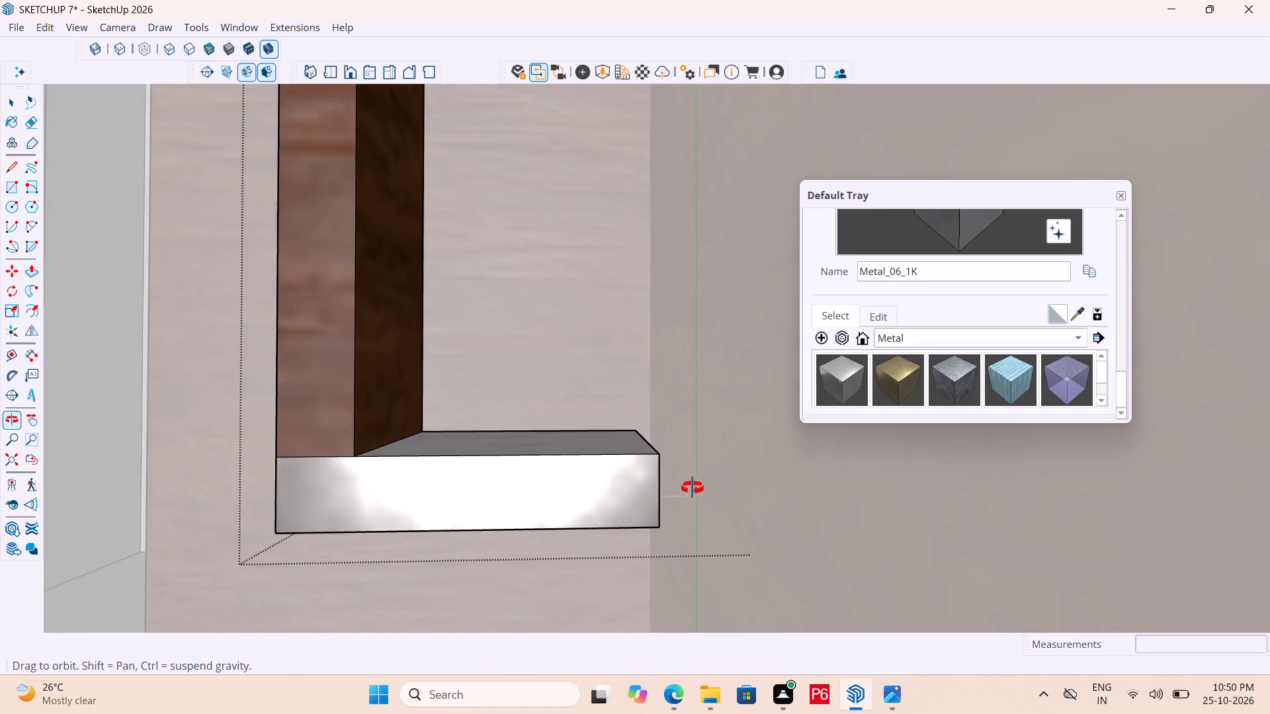
{"action": "middle_click_drag", "start_coordinate": [693, 488], "coordinate": [670, 458]}
{"action": "middle_click_drag", "start_coordinate": [644, 470], "coordinate": [632, 492]}
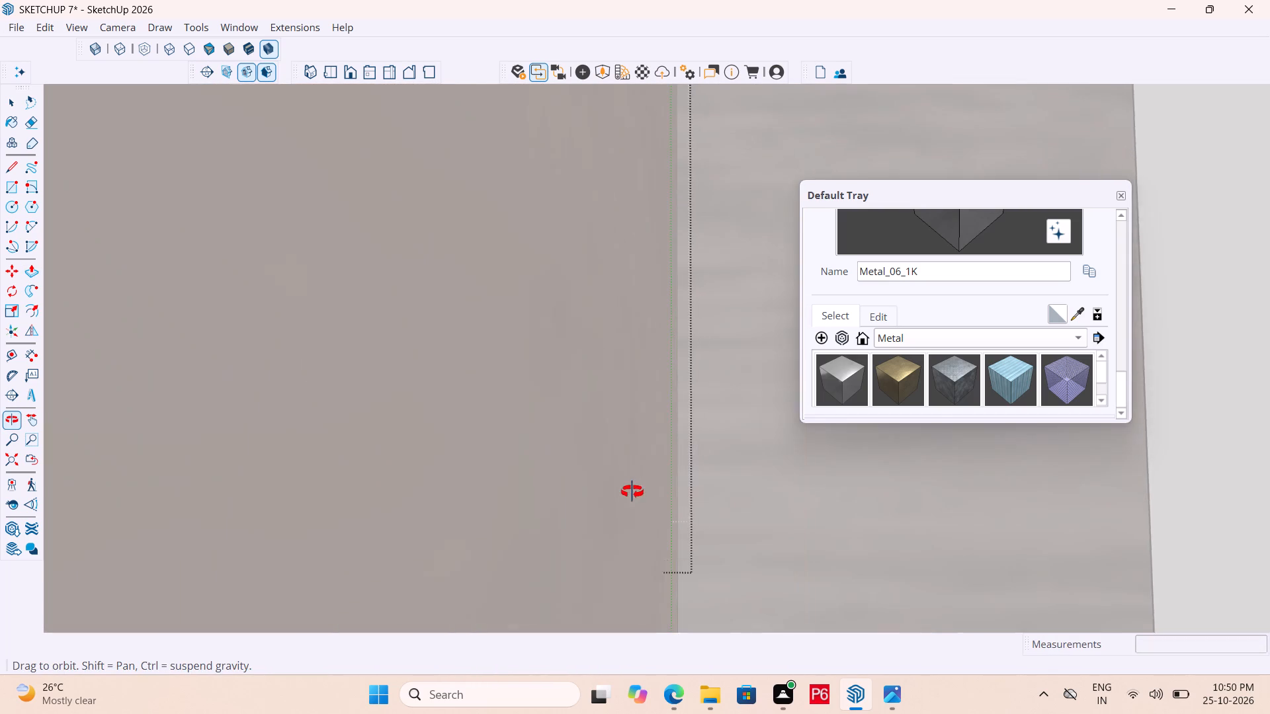
{"action": "middle_click_drag", "start_coordinate": [632, 492], "coordinate": [646, 515]}
{"action": "scroll", "coordinate": [644, 541], "scroll_direction": "up", "scroll_amount": 3}
{"action": "middle_click_drag", "start_coordinate": [628, 530], "coordinate": [596, 477]}
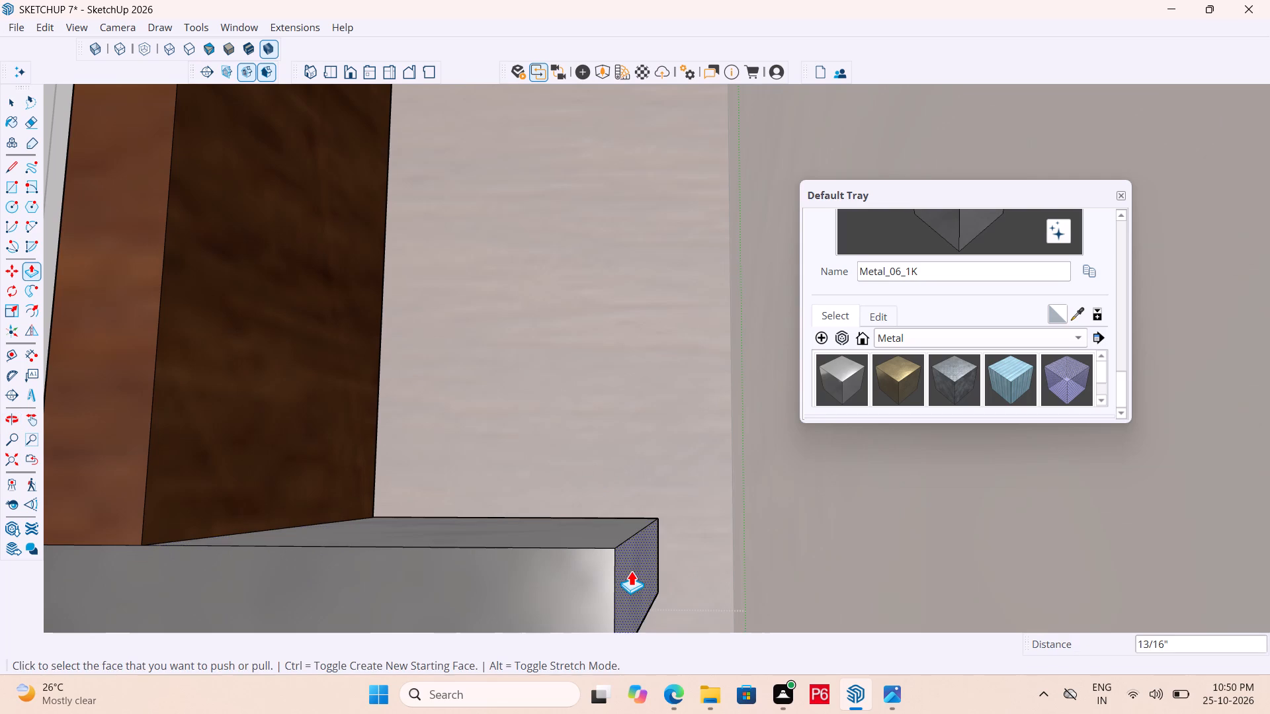
{"action": "left_click", "coordinate": [632, 571]}
{"action": "left_click", "coordinate": [801, 534]}
Pull the underside of the lower arm's end segment 1 3/16" downward to form the lower mounting plate.
{"action": "scroll", "coordinate": [806, 475], "scroll_direction": "down", "scroll_amount": 6}
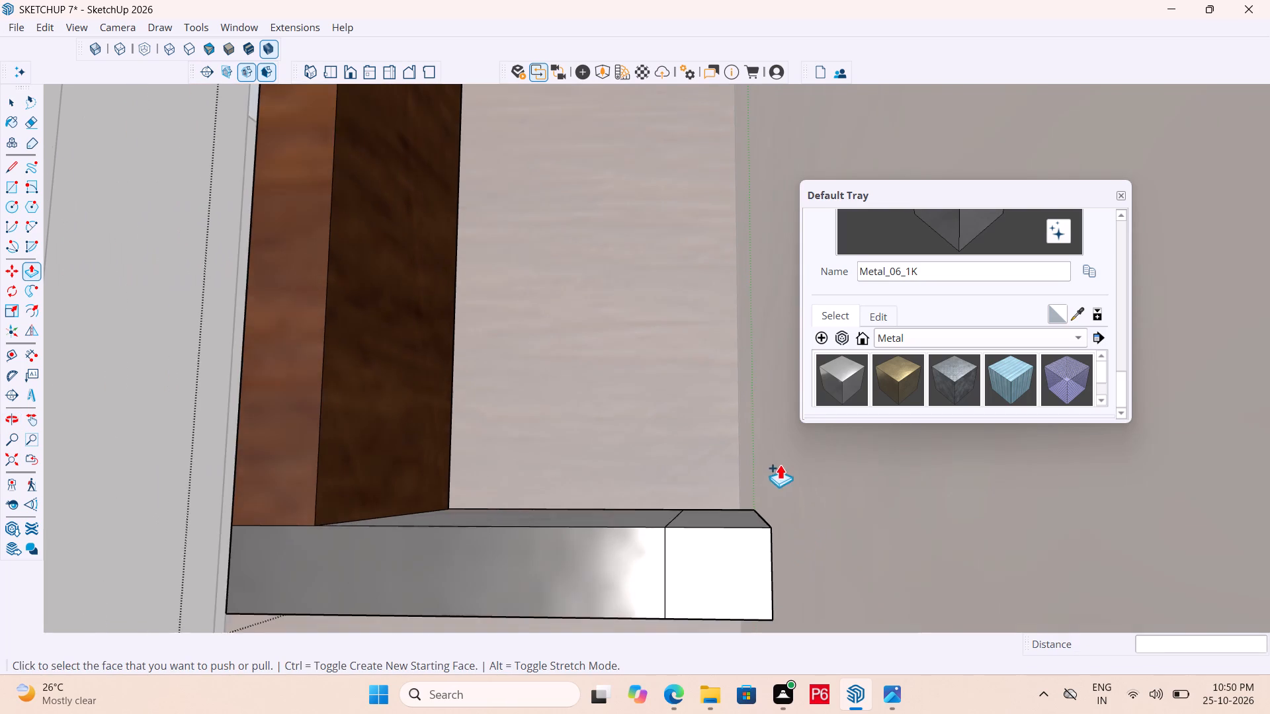
{"action": "scroll", "coordinate": [777, 494], "scroll_direction": "down", "scroll_amount": 5}
{"action": "middle_click_drag", "start_coordinate": [746, 563], "coordinate": [761, 348]}
{"action": "scroll", "coordinate": [633, 309], "scroll_direction": "down", "scroll_amount": 4}
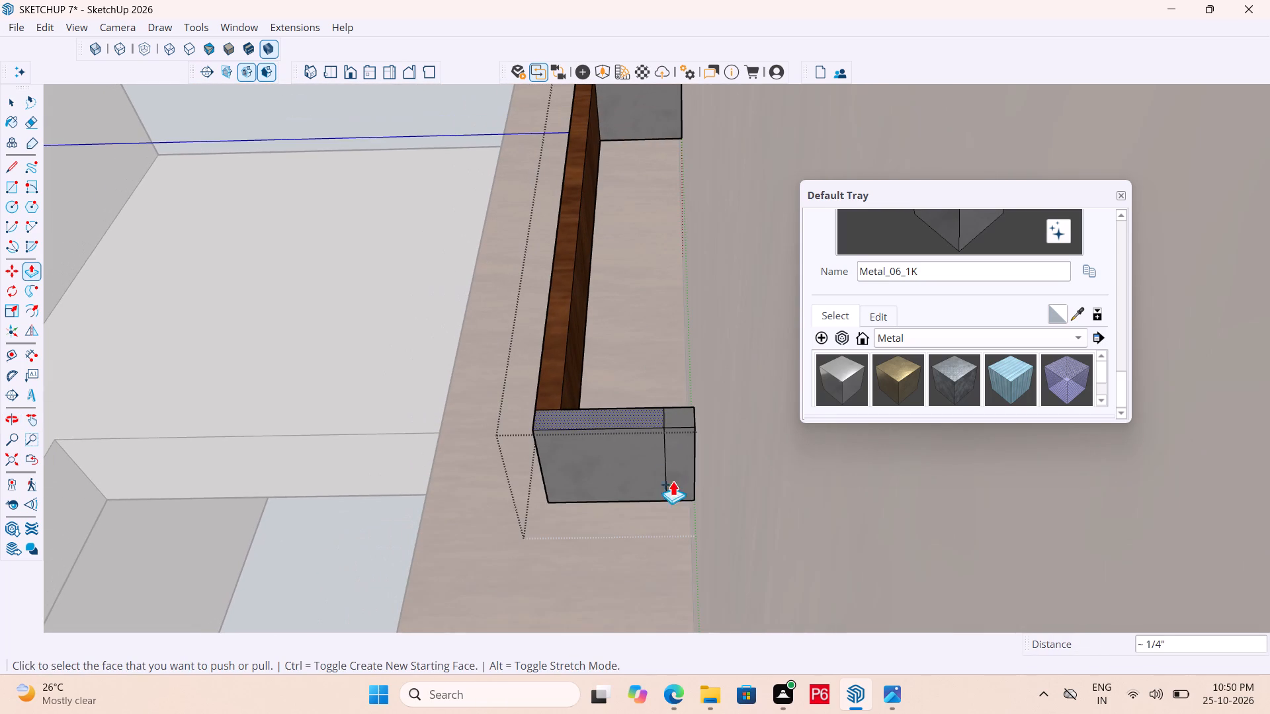
{"action": "left_click", "coordinate": [687, 459]}
{"action": "scroll", "coordinate": [754, 496], "scroll_direction": "down", "scroll_amount": 7}
{"action": "middle_click_drag", "start_coordinate": [717, 477], "coordinate": [794, 571]}
{"action": "scroll", "coordinate": [722, 481], "scroll_direction": "down", "scroll_amount": 1}
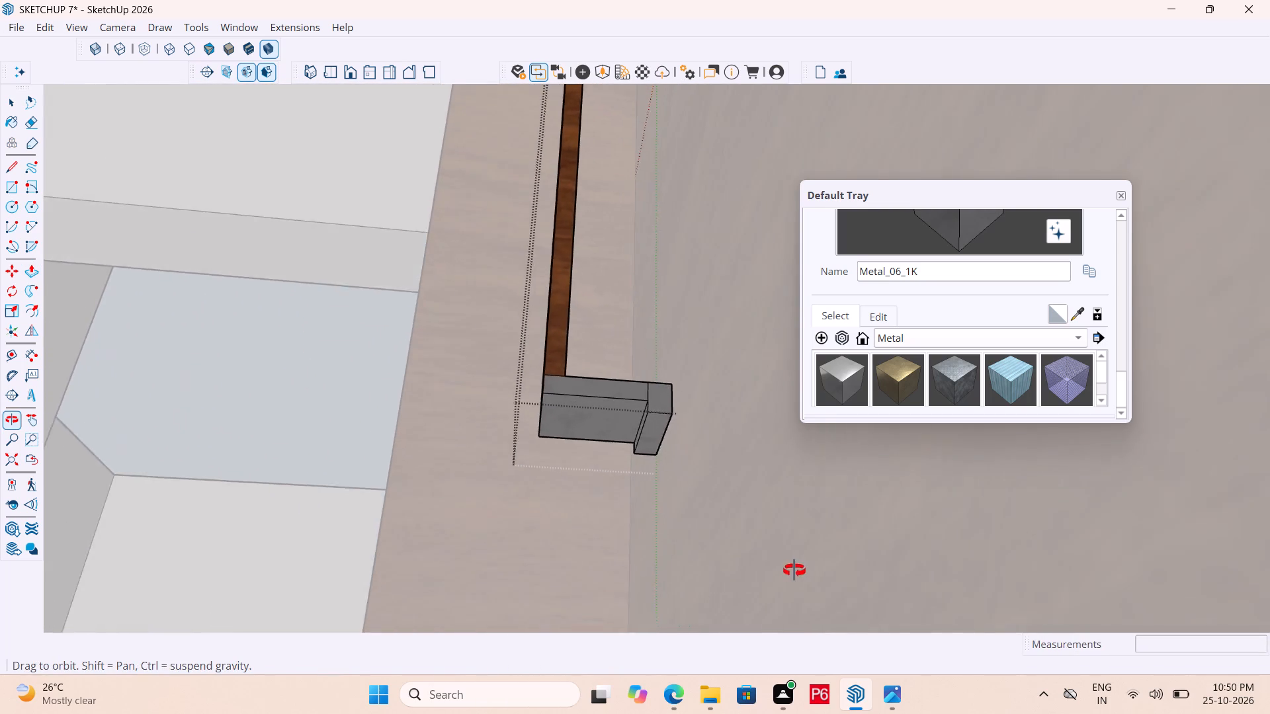
{"action": "middle_click_drag", "start_coordinate": [794, 571], "coordinate": [810, 596]}
{"action": "scroll", "coordinate": [618, 479], "scroll_direction": "down", "scroll_amount": 9}
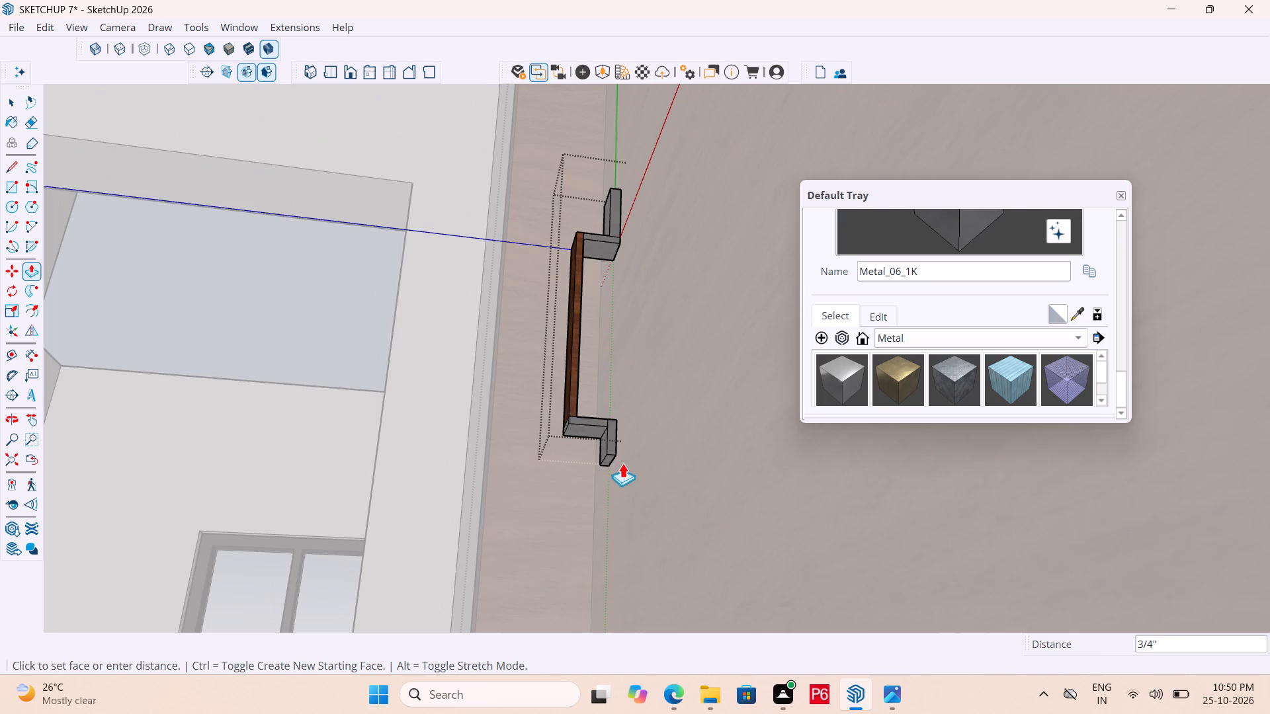
{"action": "middle_click_drag", "start_coordinate": [615, 478], "coordinate": [741, 677]}
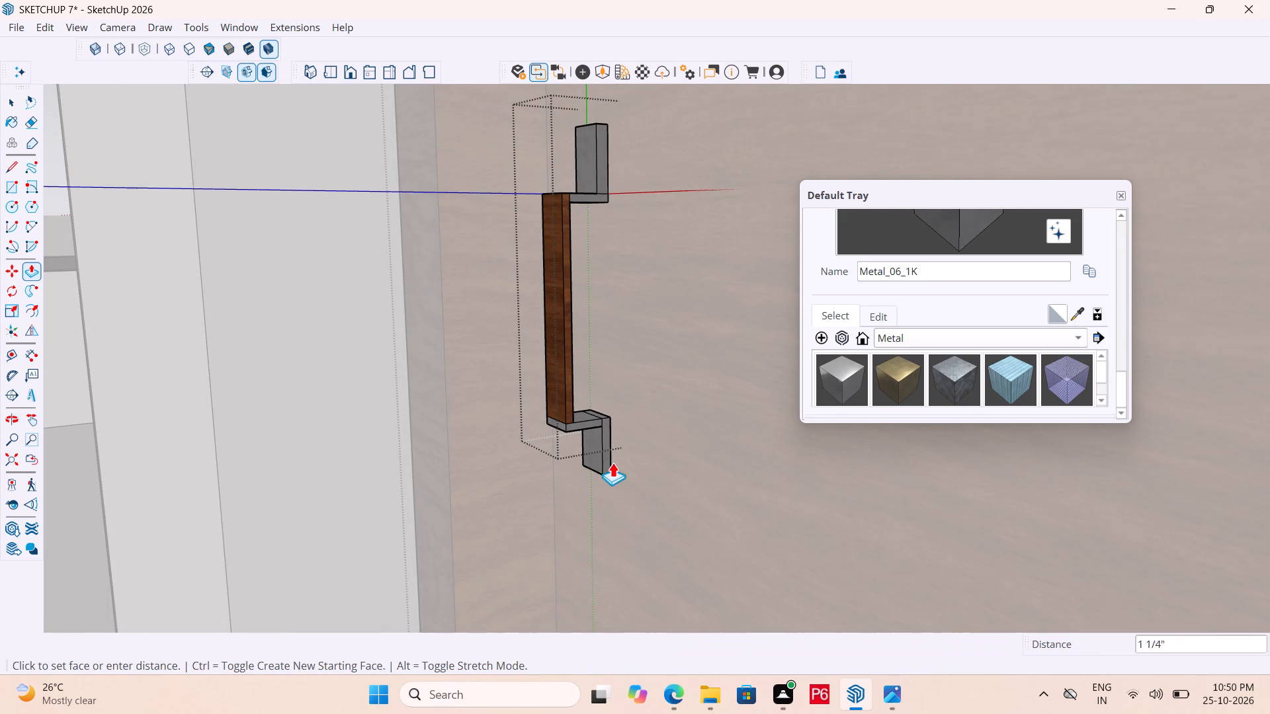
{"action": "left_click", "coordinate": [605, 467]}
Push/Pull the bottom face of the lower mounting plate by 1/8" to adjust its length.
{"action": "scroll", "coordinate": [605, 484], "scroll_direction": "up", "scroll_amount": 5}
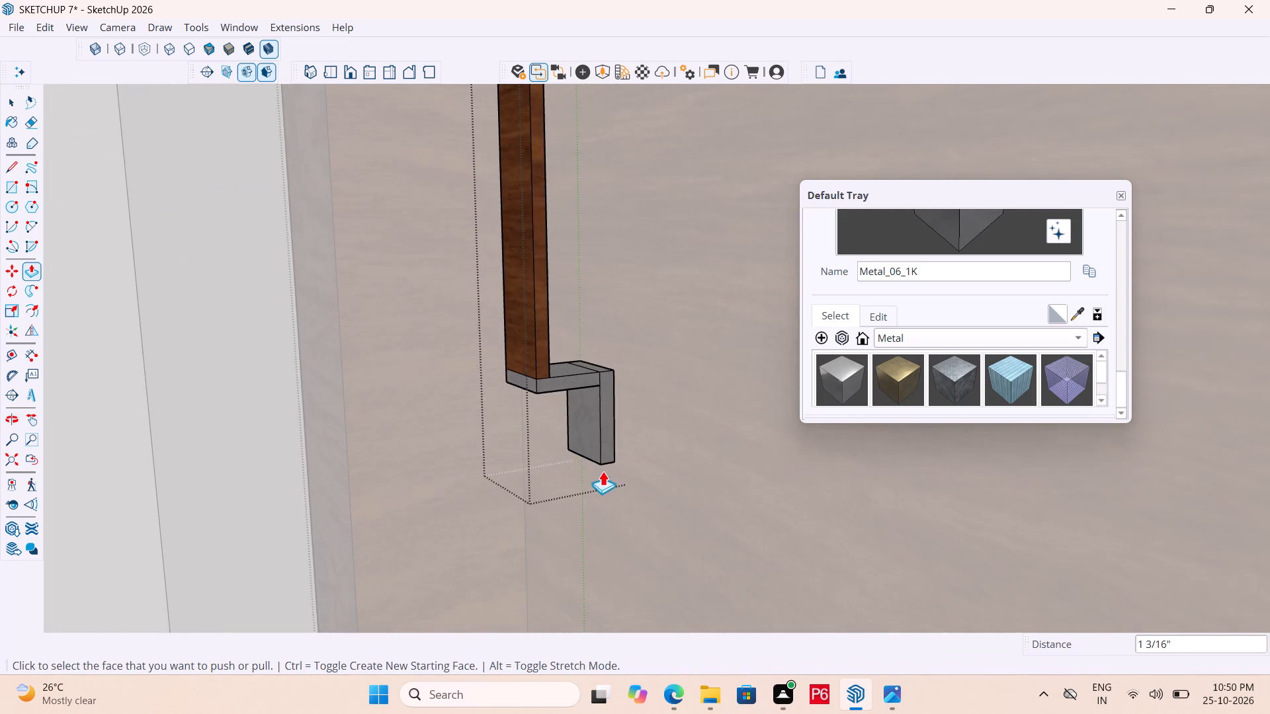
{"action": "middle_click_drag", "start_coordinate": [598, 458], "coordinate": [570, 198]}
{"action": "scroll", "coordinate": [550, 493], "scroll_direction": "up", "scroll_amount": 4}
{"action": "left_click", "coordinate": [618, 471]}
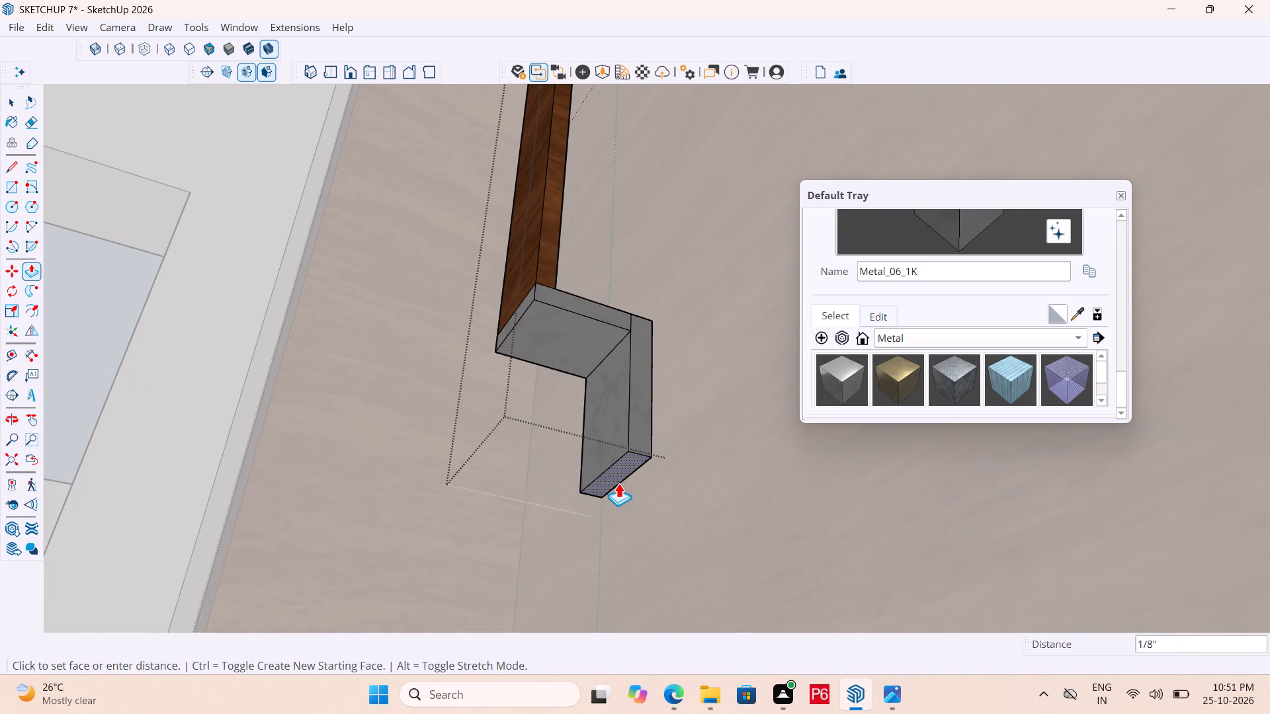
{"action": "left_click", "coordinate": [618, 484]}
Save the model with the completed handle shape.
{"action": "scroll", "coordinate": [608, 389], "scroll_direction": "down", "scroll_amount": 6}
{"action": "middle_click_drag", "start_coordinate": [599, 426], "coordinate": [609, 592]}
{"action": "scroll", "coordinate": [603, 448], "scroll_direction": "down", "scroll_amount": 6}
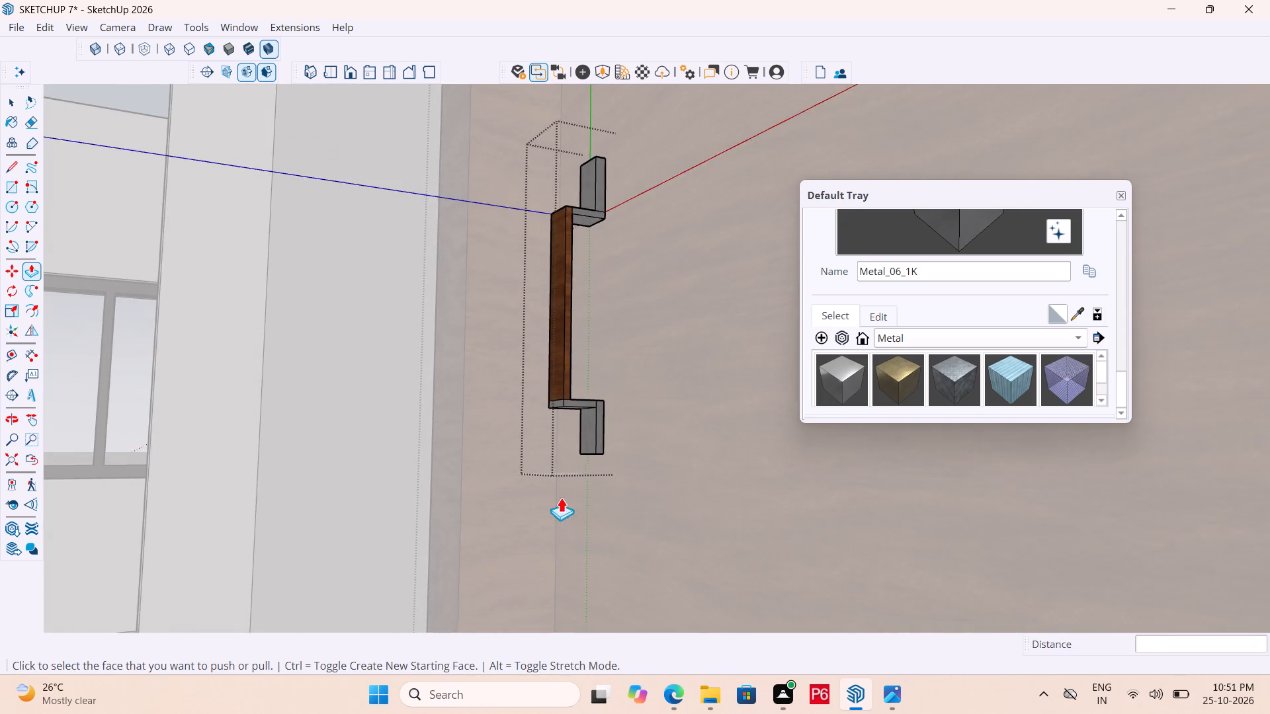
{"action": "middle_click_drag", "start_coordinate": [607, 412], "coordinate": [602, 550]}
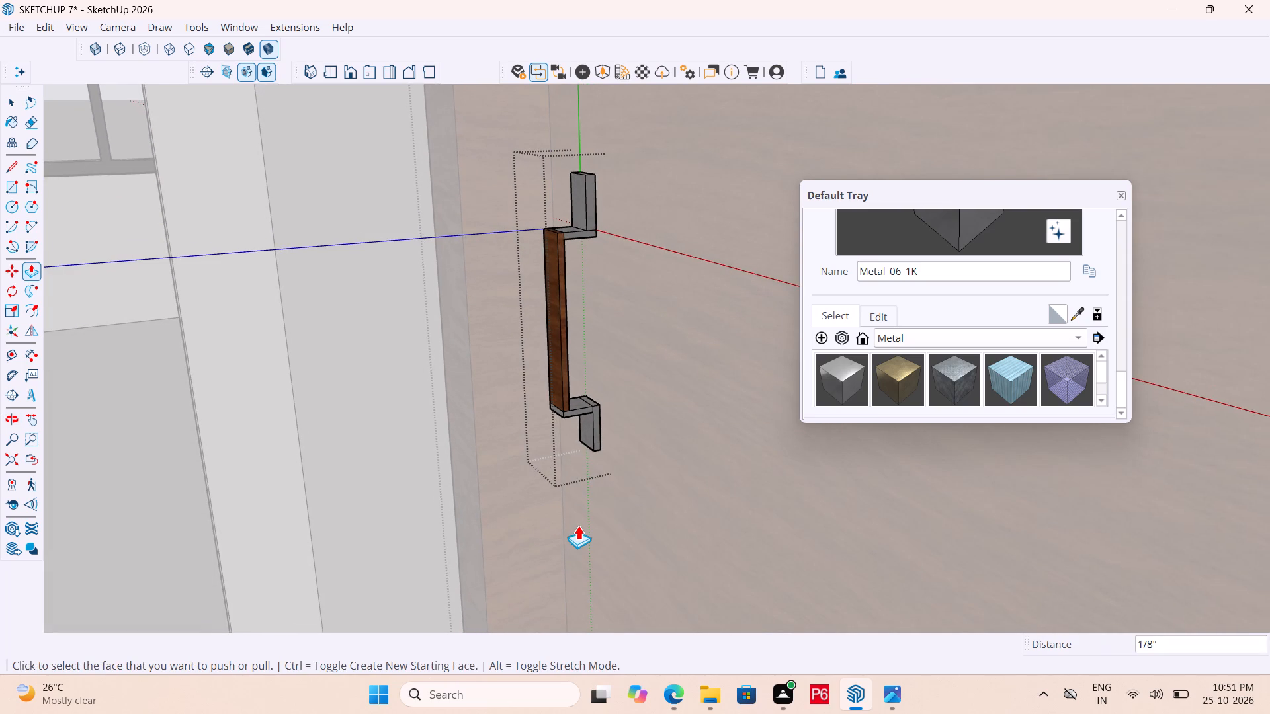
{"action": "key", "text": "ctrl+s"}
{"action": "key", "text": "ctrl+s"}
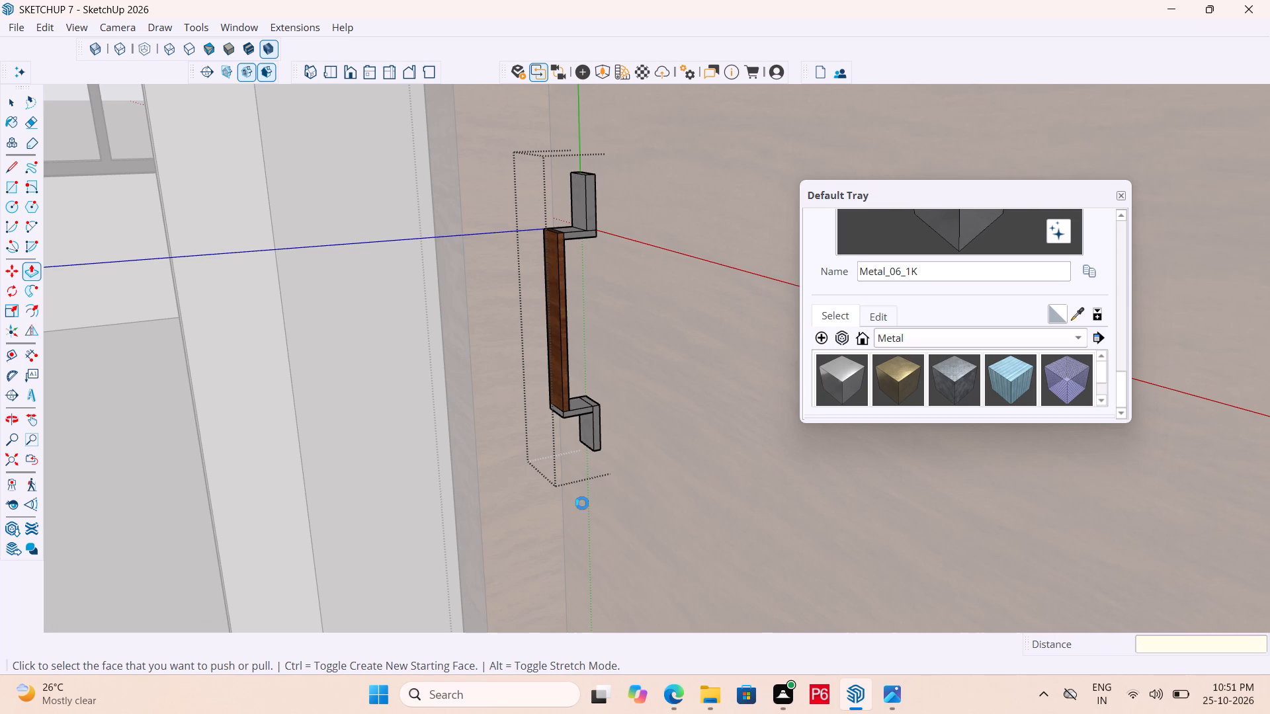
{"action": "key", "text": "ctrl+s"}
Paint the outer wood-textured faces and top end of the vertical grip with the Metal_06_1K material.
{"action": "scroll", "coordinate": [566, 377], "scroll_direction": "up", "scroll_amount": 2}
{"action": "key", "text": "space"}
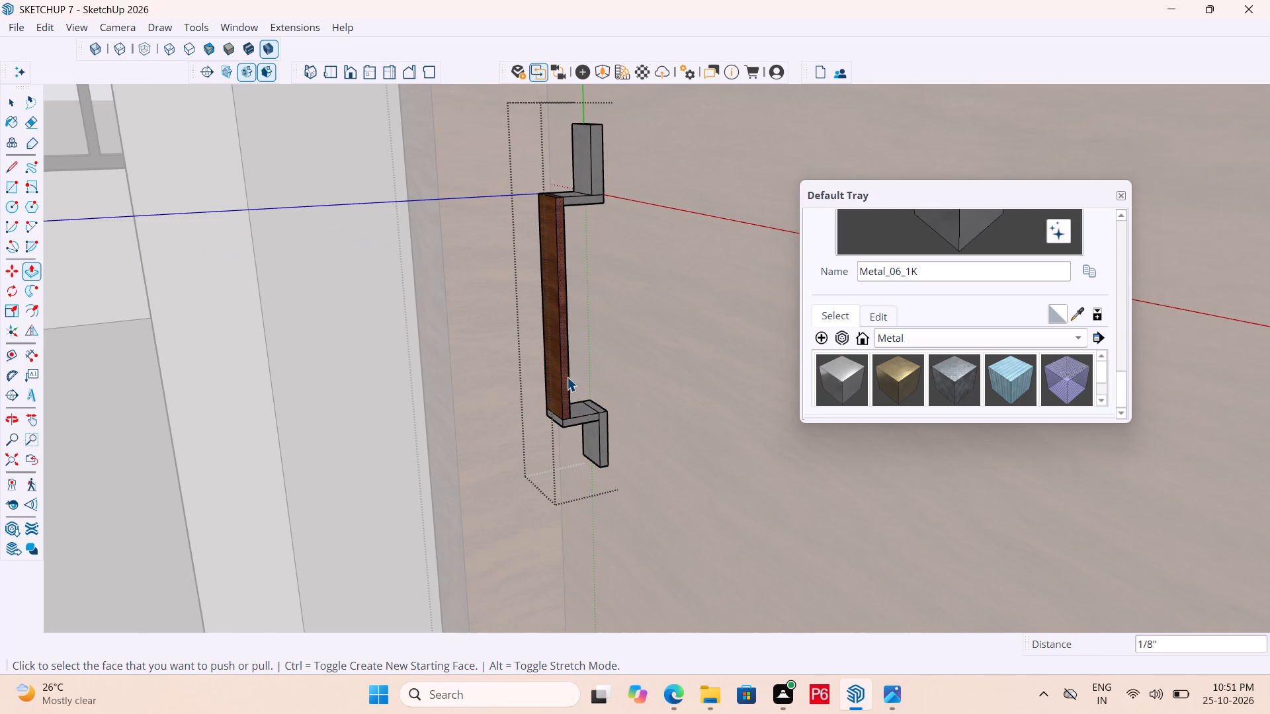
{"action": "left_click", "coordinate": [1078, 313]}
{"action": "left_click", "coordinate": [833, 372]}
{"action": "left_click", "coordinate": [548, 260]}
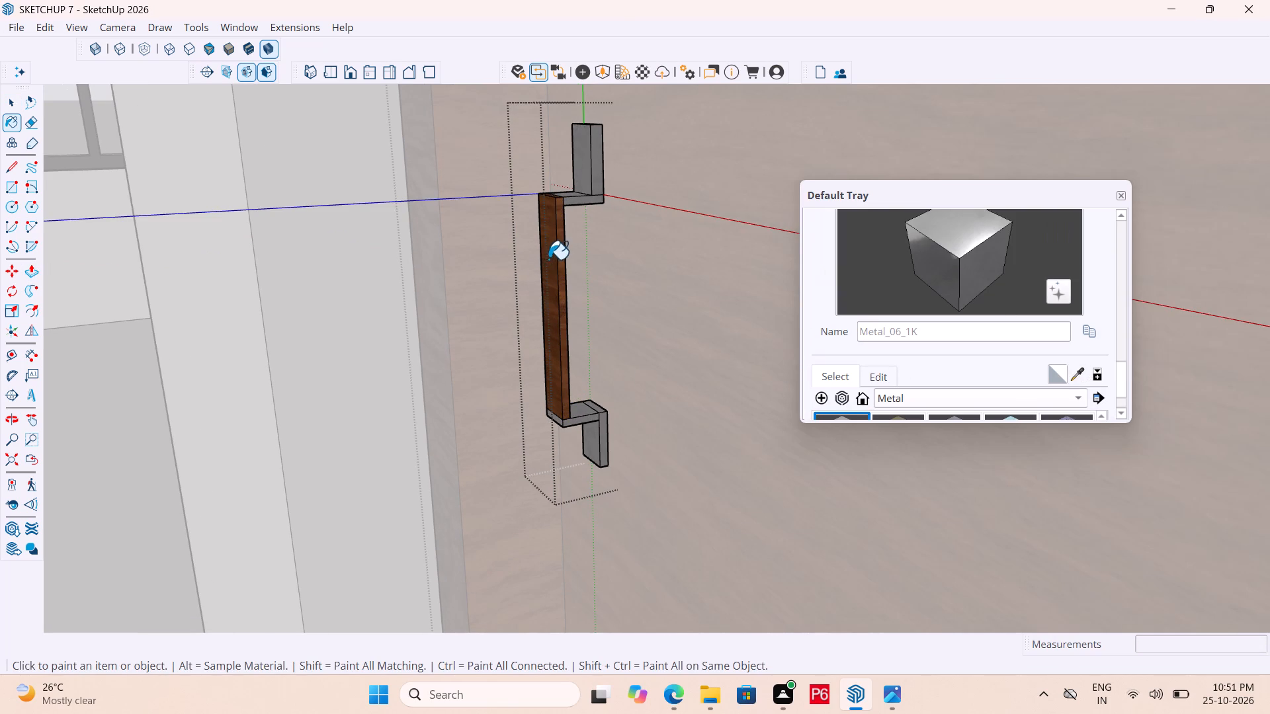
{"action": "left_click", "coordinate": [559, 262]}
{"action": "middle_click_drag", "start_coordinate": [566, 214], "coordinate": [548, 374]}
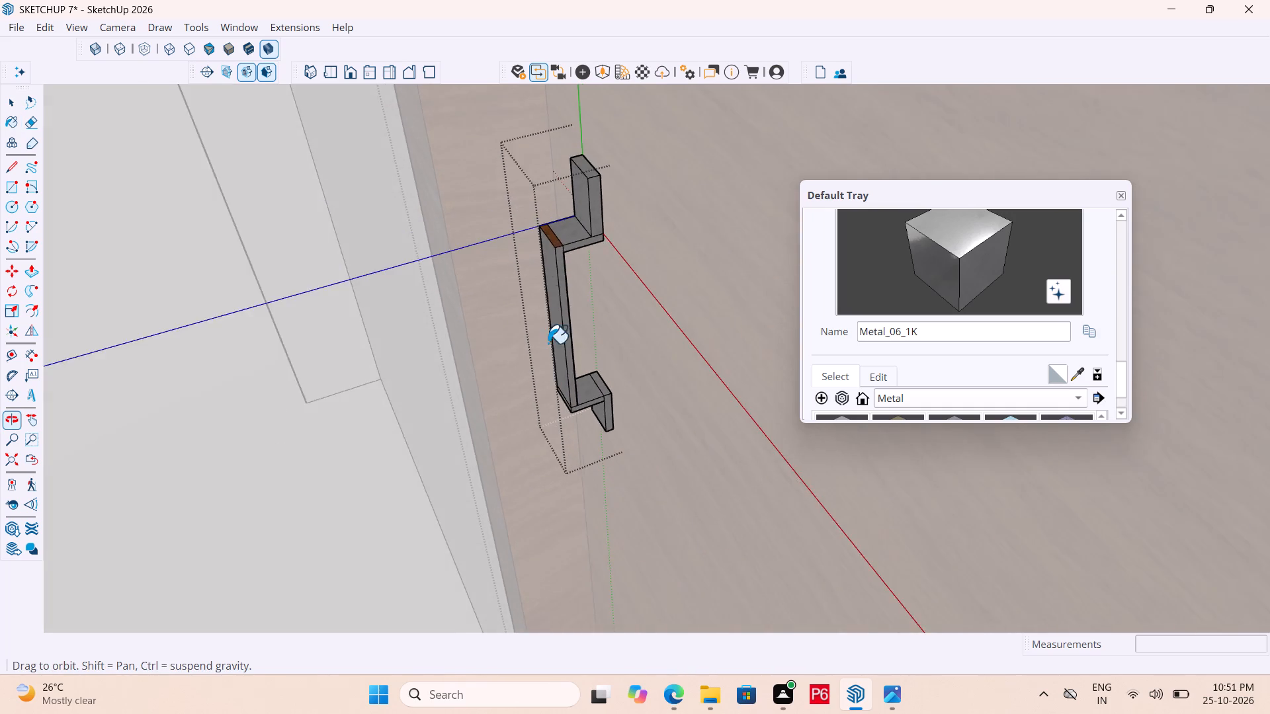
{"action": "scroll", "coordinate": [554, 271], "scroll_direction": "up", "scroll_amount": 9}
{"action": "left_click", "coordinate": [558, 223]}
Paint the grip's remaining wood-textured faces, including its inner side, with the Metal_06_1K material.
{"action": "middle_click_drag", "start_coordinate": [595, 300], "coordinate": [466, 264]}
{"action": "scroll", "coordinate": [517, 284], "scroll_direction": "up", "scroll_amount": 1}
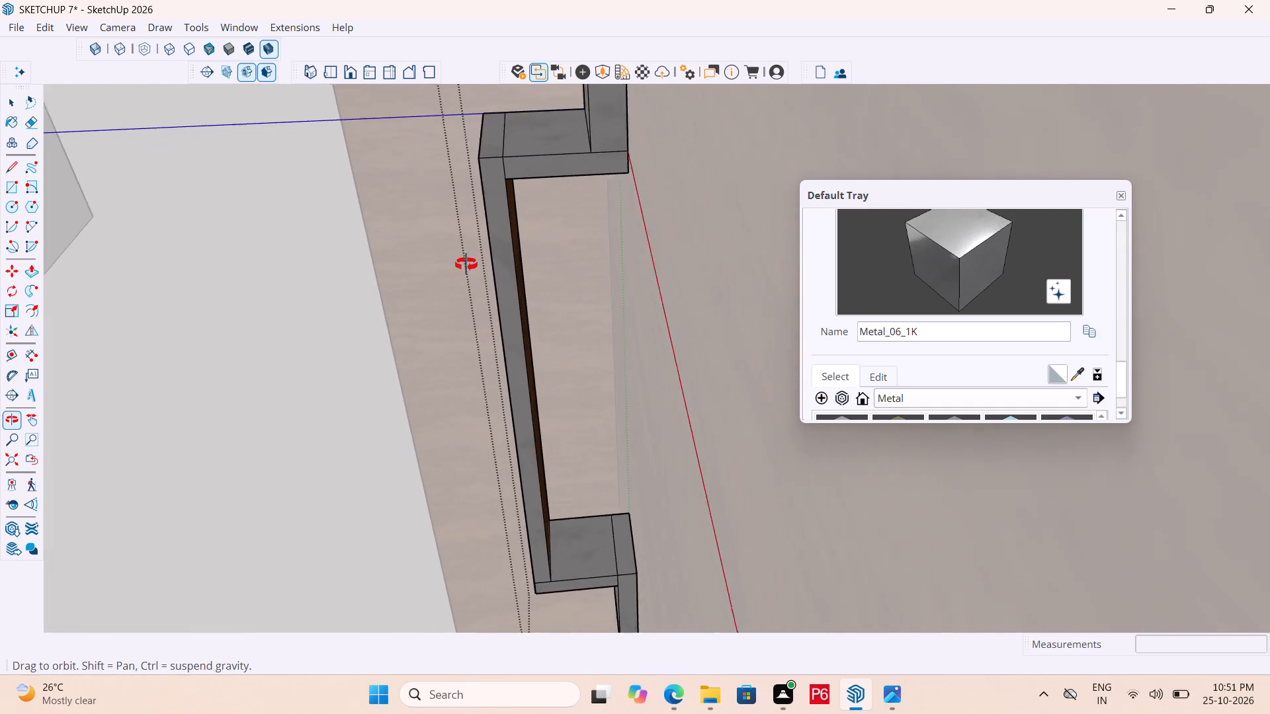
{"action": "middle_click_drag", "start_coordinate": [466, 264], "coordinate": [462, 264]}
{"action": "scroll", "coordinate": [543, 303], "scroll_direction": "up", "scroll_amount": 5}
{"action": "left_click", "coordinate": [498, 300]}
{"action": "middle_click_drag", "start_coordinate": [427, 358], "coordinate": [954, 420]}
{"action": "scroll", "coordinate": [427, 358], "scroll_direction": "down", "scroll_amount": 1}
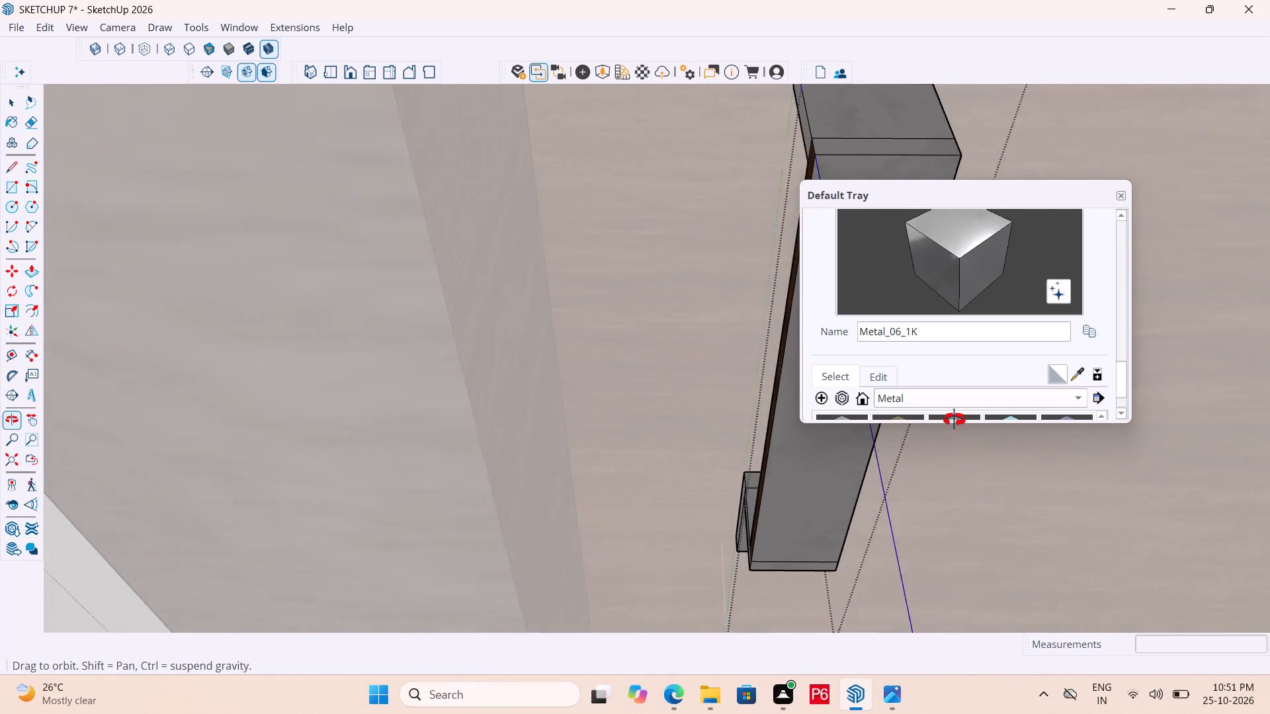
{"action": "middle_click_drag", "start_coordinate": [954, 420], "coordinate": [1039, 407]}
{"action": "scroll", "coordinate": [806, 442], "scroll_direction": "up", "scroll_amount": 5}
{"action": "left_click", "coordinate": [743, 440]}
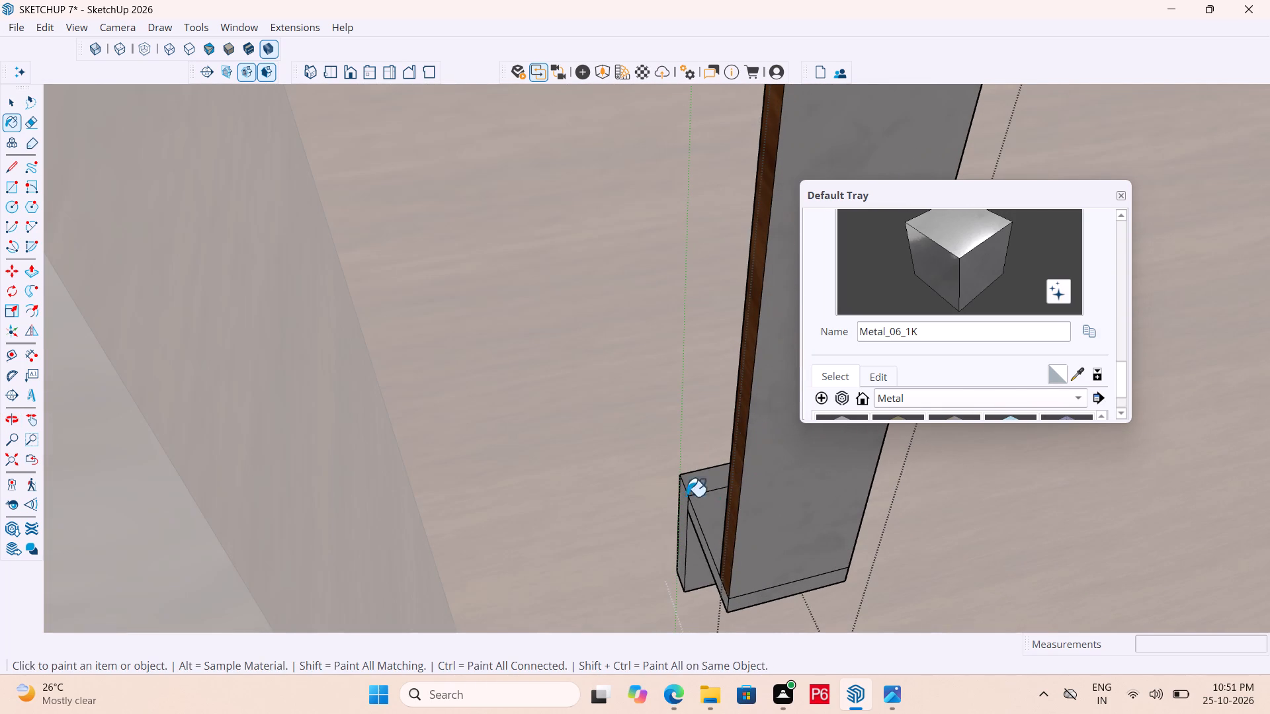
Save the model with the metal-finished door handle.
{"action": "scroll", "coordinate": [652, 504], "scroll_direction": "down", "scroll_amount": 6}
{"action": "scroll", "coordinate": [585, 469], "scroll_direction": "down", "scroll_amount": 6}
{"action": "middle_click_drag", "start_coordinate": [740, 551], "coordinate": [341, 141]}
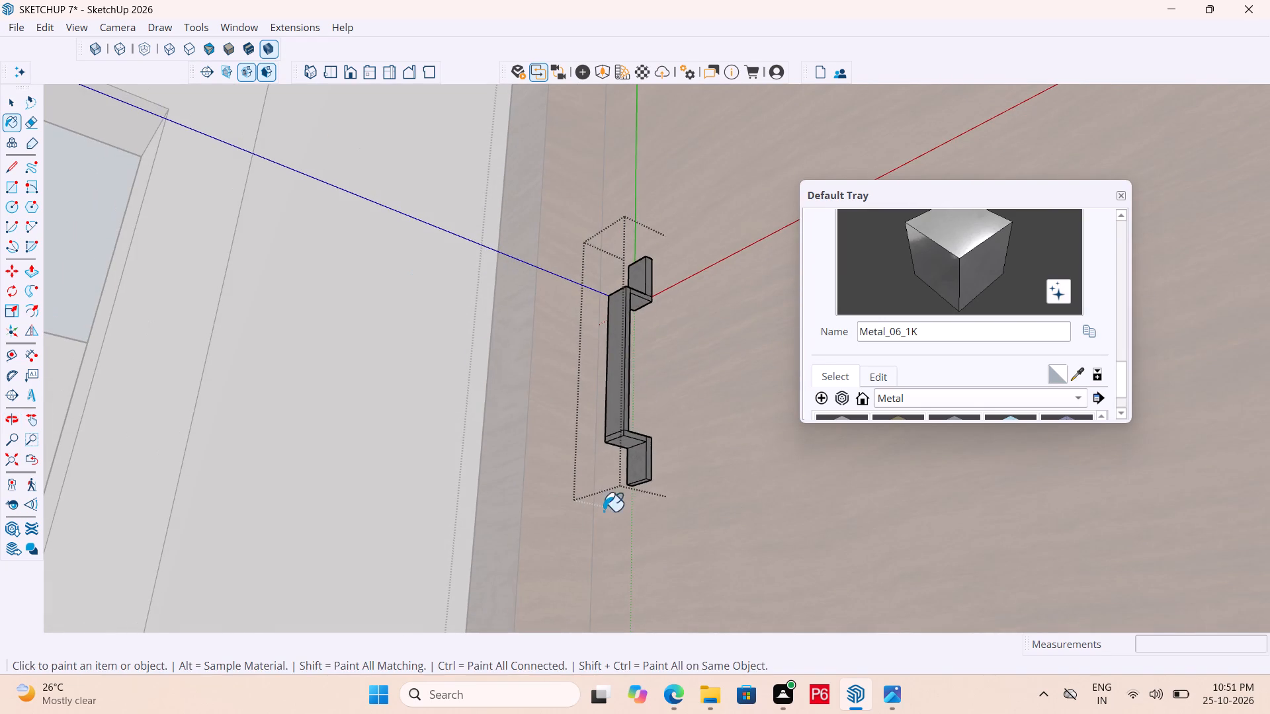
{"action": "scroll", "coordinate": [564, 453], "scroll_direction": "down", "scroll_amount": 1}
{"action": "middle_click_drag", "start_coordinate": [564, 453], "coordinate": [516, 582]}
{"action": "key", "text": "ctrl+s"}
{"action": "key", "text": "ctrl+s"}
{"action": "key", "text": "ctrl+s"}
{"action": "key", "text": "ctrl+s"}
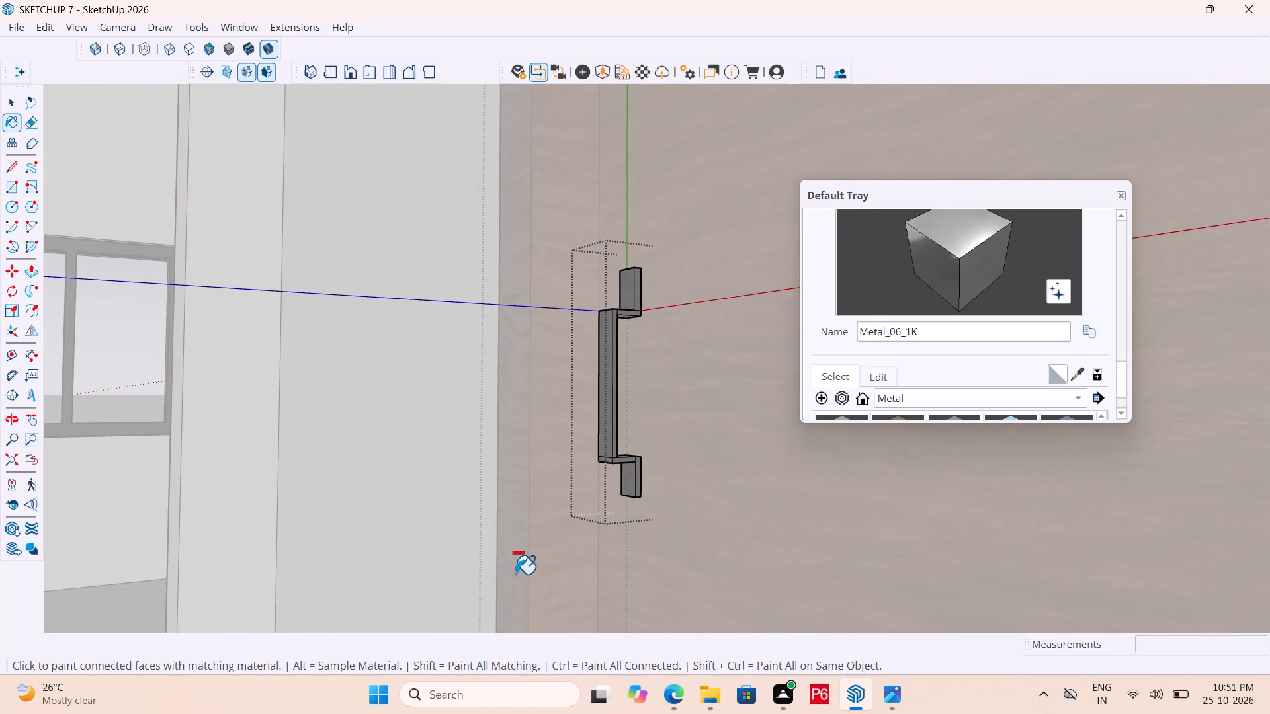
{"action": "scroll", "coordinate": [470, 401], "scroll_direction": "down", "scroll_amount": 6}
{"action": "key", "text": "ctrl+s"}
{"action": "key", "text": "ctrl+s"}
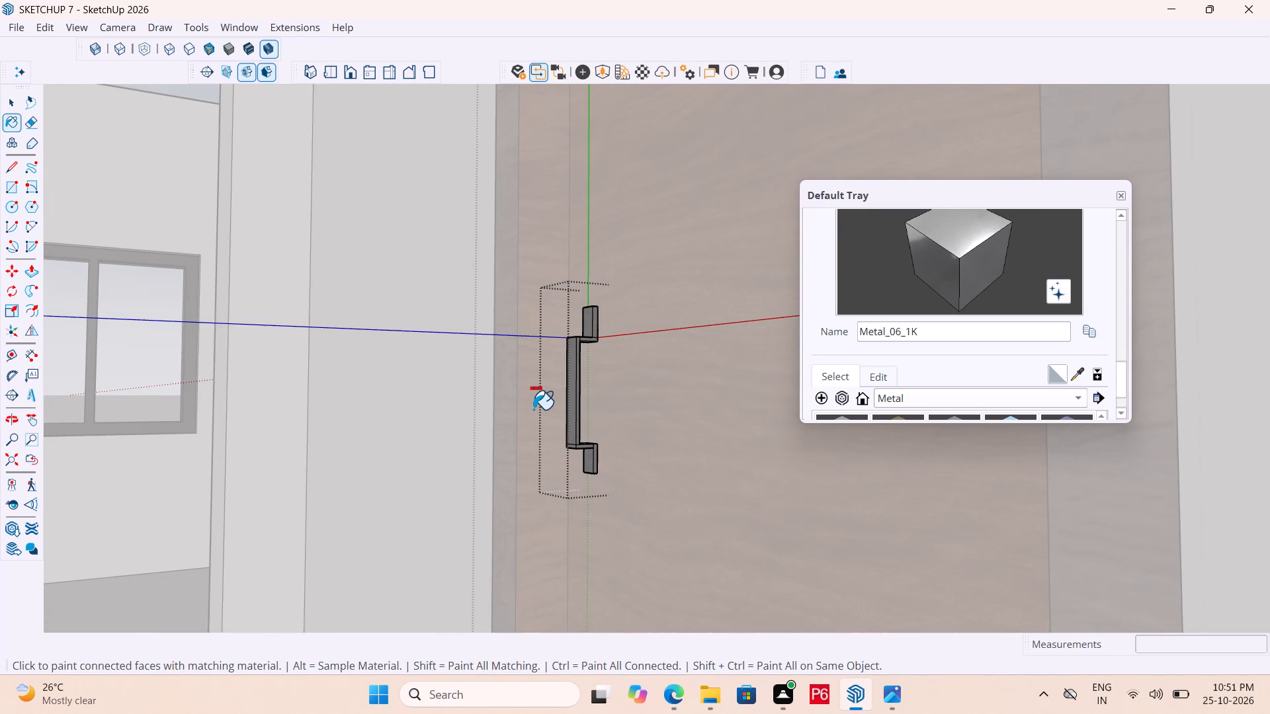
{"action": "key", "text": "ctrl+s"}
Close the handle and door groups and save the model.
{"action": "scroll", "coordinate": [493, 392], "scroll_direction": "down", "scroll_amount": 6}
{"action": "scroll", "coordinate": [602, 387], "scroll_direction": "down", "scroll_amount": 1}
{"action": "middle_click_drag", "start_coordinate": [602, 387], "coordinate": [618, 501]}
{"action": "key", "text": "space"}
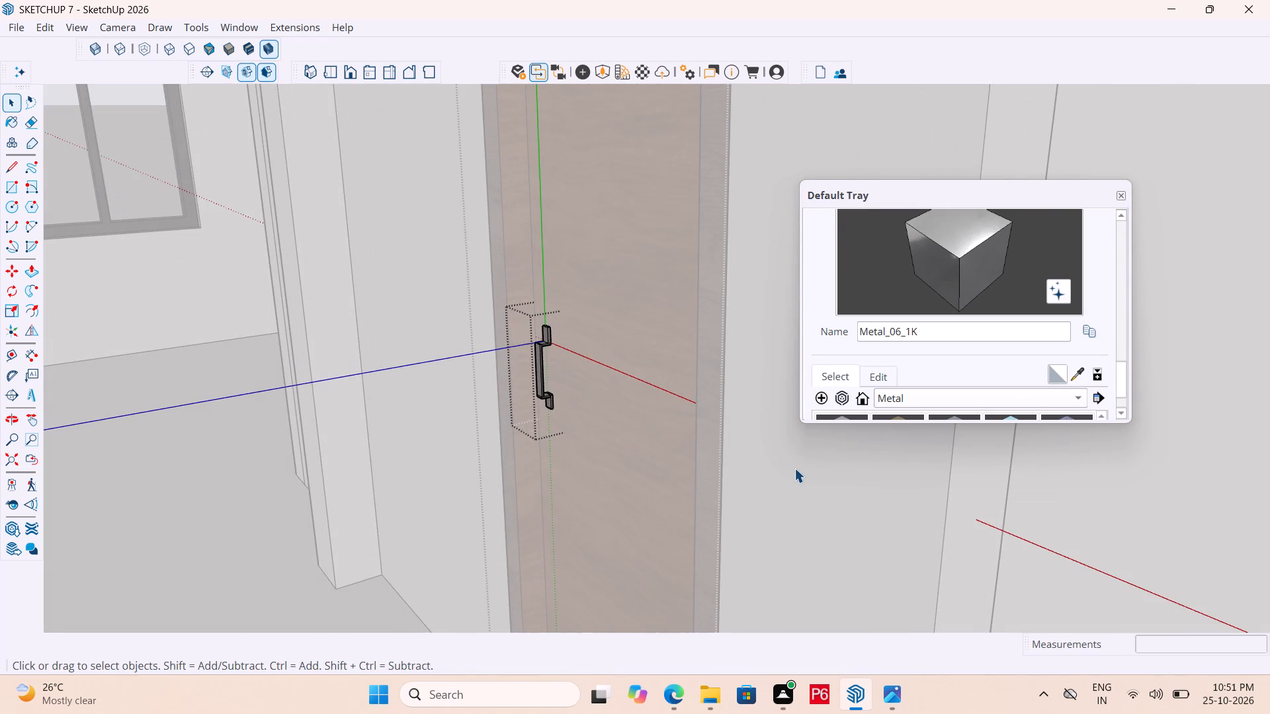
{"action": "left_click", "coordinate": [794, 468]}
{"action": "scroll", "coordinate": [626, 366], "scroll_direction": "down", "scroll_amount": 5}
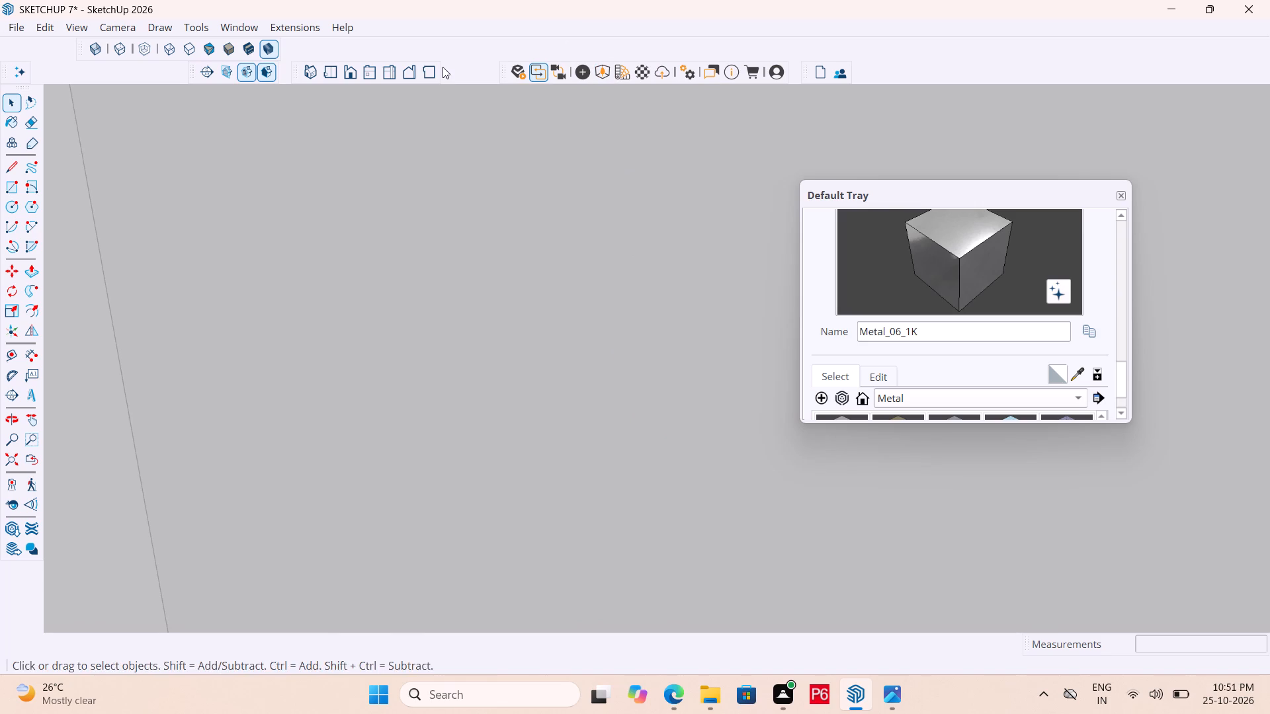
{"action": "left_click", "coordinate": [313, 75]}
{"action": "scroll", "coordinate": [572, 257], "scroll_direction": "down", "scroll_amount": 6}
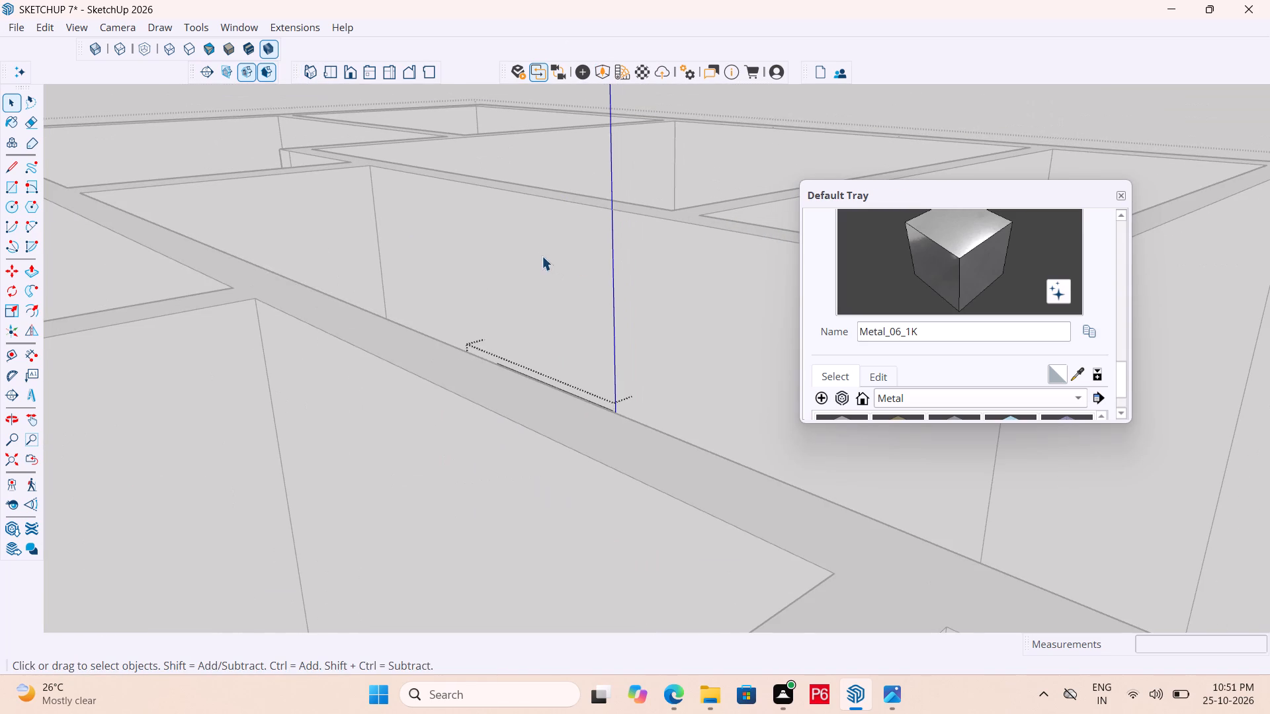
{"action": "key", "text": "ctrl+s"}
{"action": "key", "text": "ctrl+s"}
{"action": "key", "text": "ctrl+s"}
{"action": "scroll", "coordinate": [524, 300], "scroll_direction": "down", "scroll_amount": 3}
{"action": "scroll", "coordinate": [402, 370], "scroll_direction": "down", "scroll_amount": 7}
{"action": "middle_click_drag", "start_coordinate": [466, 378], "coordinate": [437, 458]}
{"action": "key", "text": "space"}
{"action": "left_click", "coordinate": [605, 391]}
Open the interior door group from its opposite side and select the handle through the door panel.
{"action": "scroll", "coordinate": [490, 435], "scroll_direction": "up", "scroll_amount": 2}
{"action": "middle_click_drag", "start_coordinate": [491, 435], "coordinate": [579, 452]}
{"action": "scroll", "coordinate": [555, 493], "scroll_direction": "up", "scroll_amount": 6}
{"action": "scroll", "coordinate": [532, 555], "scroll_direction": "up", "scroll_amount": 4}
{"action": "scroll", "coordinate": [440, 373], "scroll_direction": "down", "scroll_amount": 7}
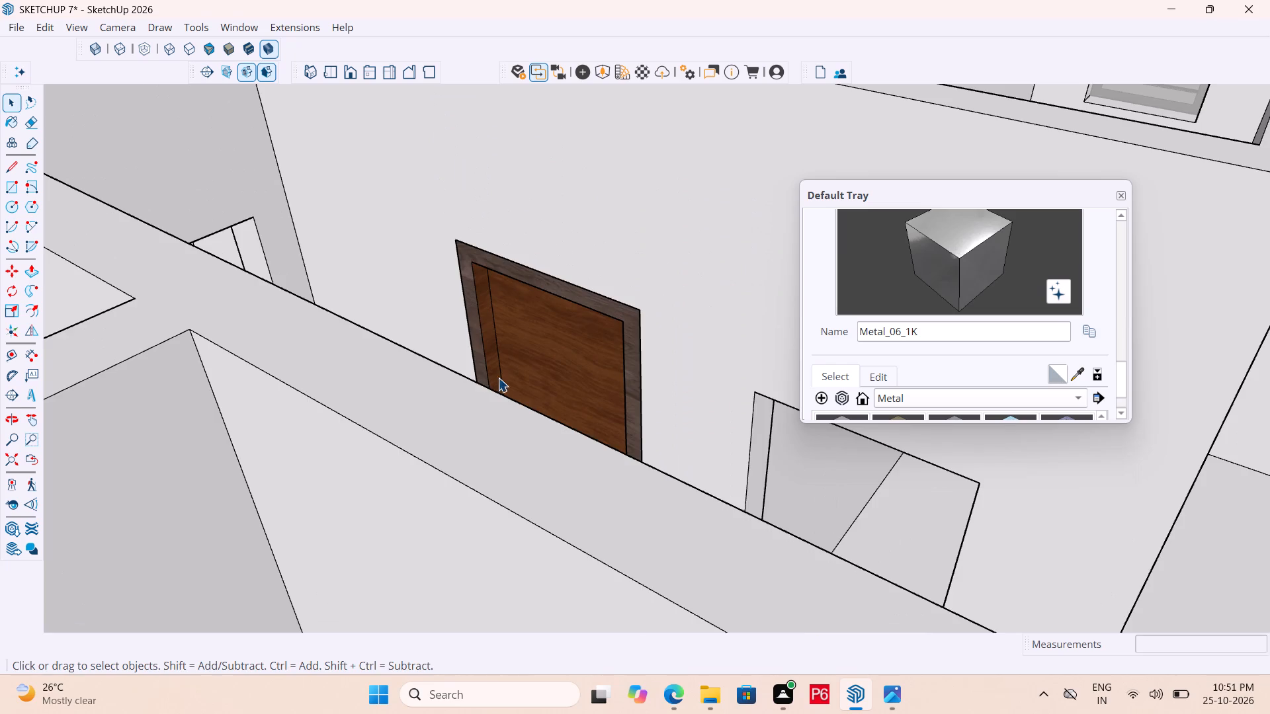
{"action": "middle_click_drag", "start_coordinate": [548, 401], "coordinate": [448, 416]}
{"action": "scroll", "coordinate": [682, 278], "scroll_direction": "down", "scroll_amount": 6}
{"action": "middle_click_drag", "start_coordinate": [628, 340], "coordinate": [0, 358]}
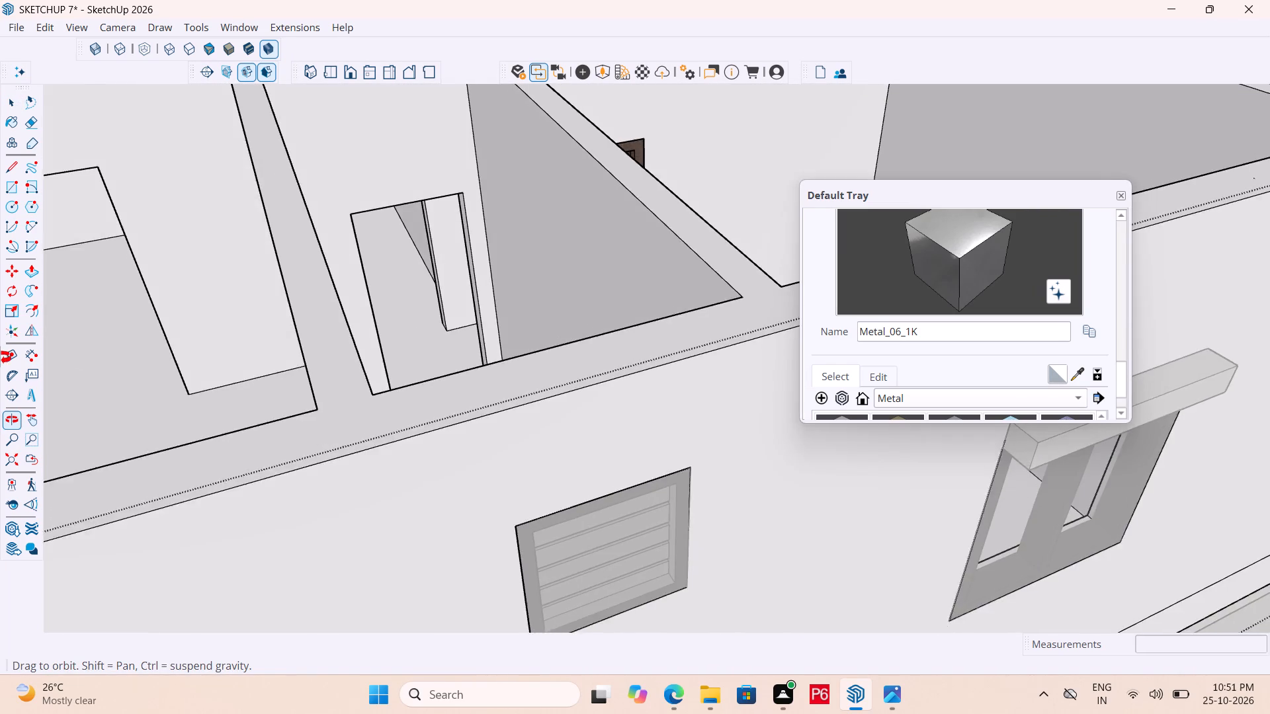
{"action": "middle_click_drag", "start_coordinate": [0, 358], "coordinate": [5, 402]}
{"action": "middle_click_drag", "start_coordinate": [534, 286], "coordinate": [484, 335]}
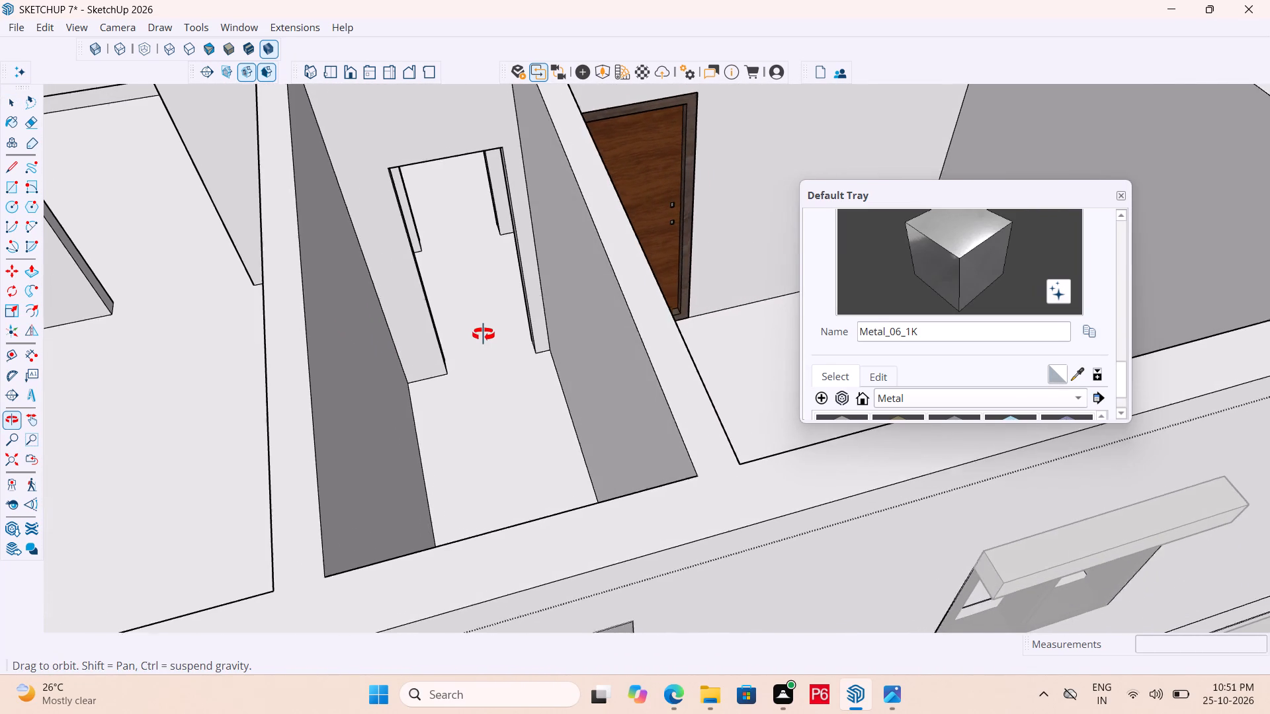
{"action": "middle_click_drag", "start_coordinate": [484, 335], "coordinate": [504, 331]}
{"action": "scroll", "coordinate": [622, 259], "scroll_direction": "up", "scroll_amount": 20}
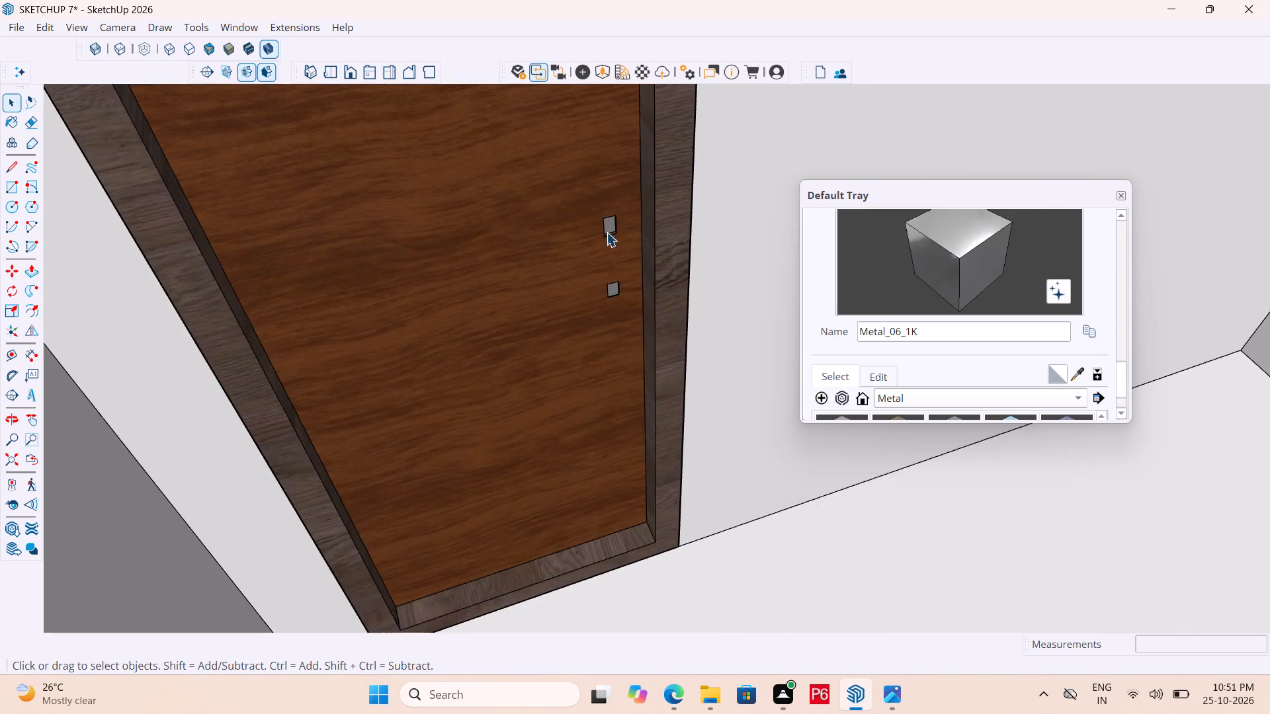
{"action": "scroll", "coordinate": [607, 232], "scroll_direction": "up", "scroll_amount": 8}
{"action": "left_click", "coordinate": [619, 202]}
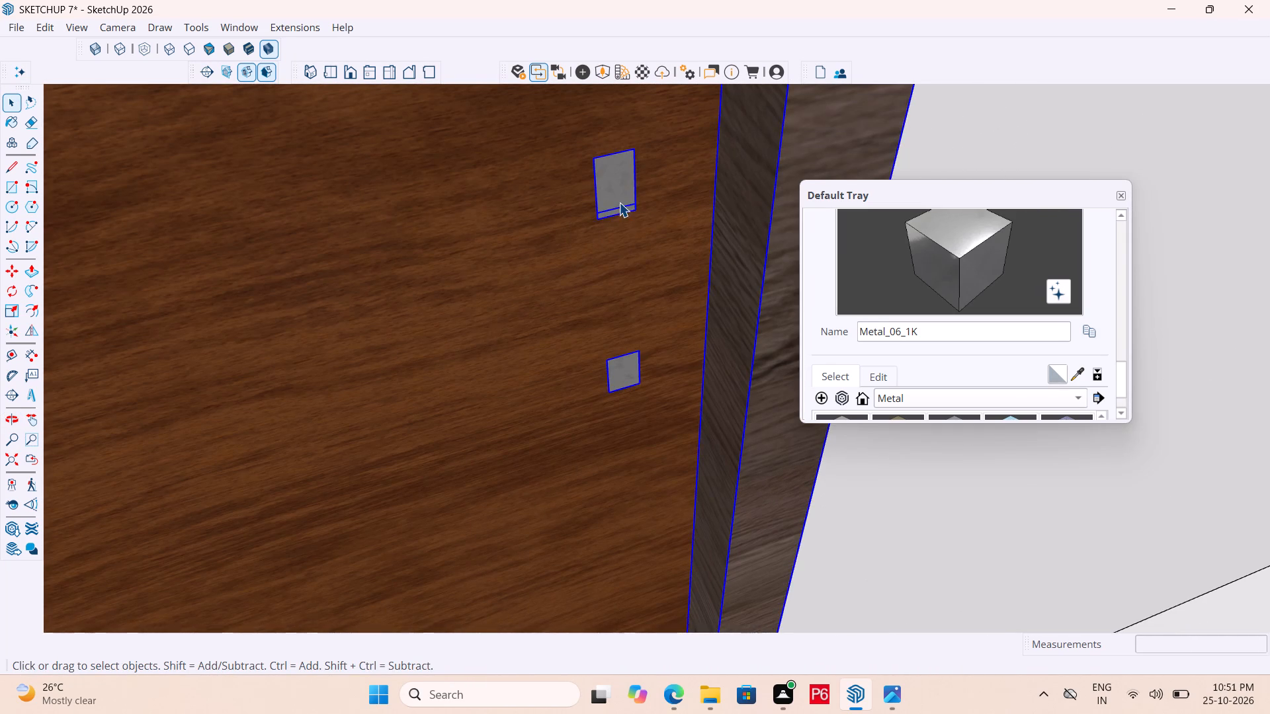
{"action": "double_click", "coordinate": [622, 185]}
{"action": "left_click", "coordinate": [617, 172]}
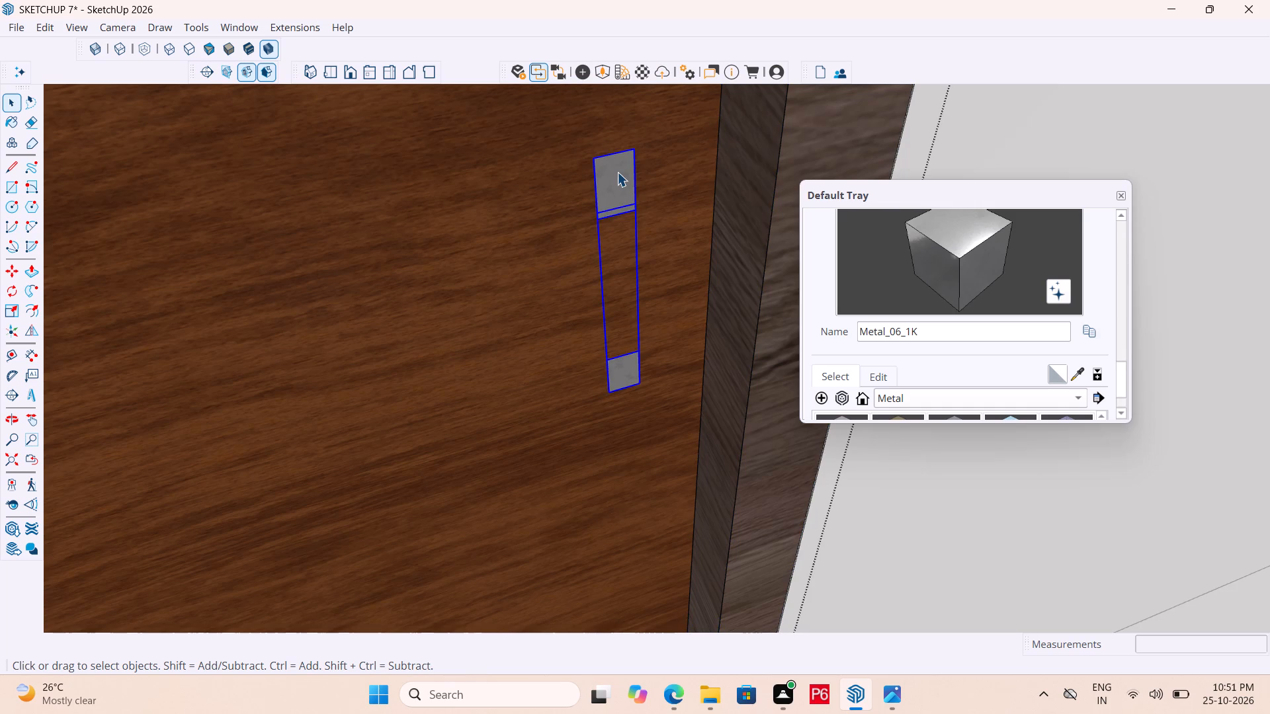
Examine the selected handle's position on both sides of the door panel.
{"action": "scroll", "coordinate": [487, 288], "scroll_direction": "down", "scroll_amount": 7}
{"action": "scroll", "coordinate": [585, 265], "scroll_direction": "down", "scroll_amount": 13}
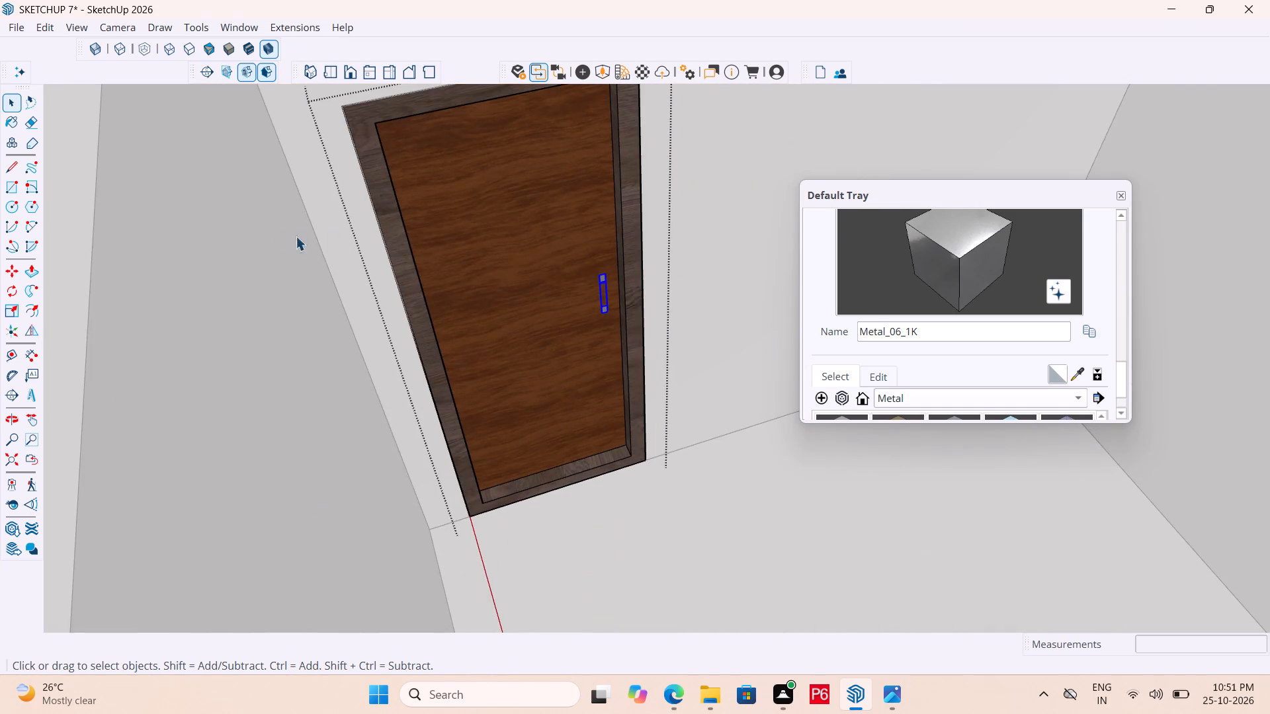
{"action": "scroll", "coordinate": [280, 238], "scroll_direction": "down", "scroll_amount": 5}
{"action": "middle_click_drag", "start_coordinate": [220, 253], "coordinate": [766, 230]}
{"action": "scroll", "coordinate": [752, 195], "scroll_direction": "down", "scroll_amount": 7}
{"action": "middle_click_drag", "start_coordinate": [339, 395], "coordinate": [356, 389]}
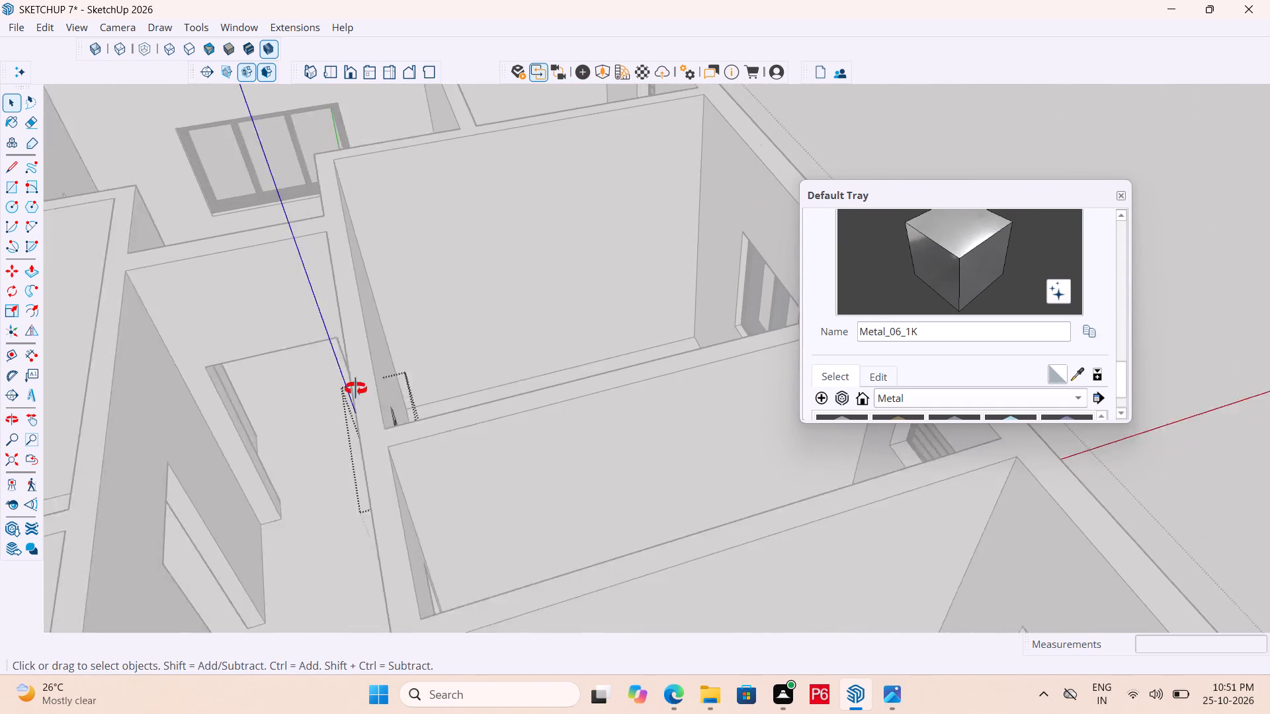
{"action": "middle_click_drag", "start_coordinate": [356, 389], "coordinate": [591, 292]}
{"action": "middle_click_drag", "start_coordinate": [554, 400], "coordinate": [449, 445]}
{"action": "scroll", "coordinate": [468, 608], "scroll_direction": "up", "scroll_amount": 9}
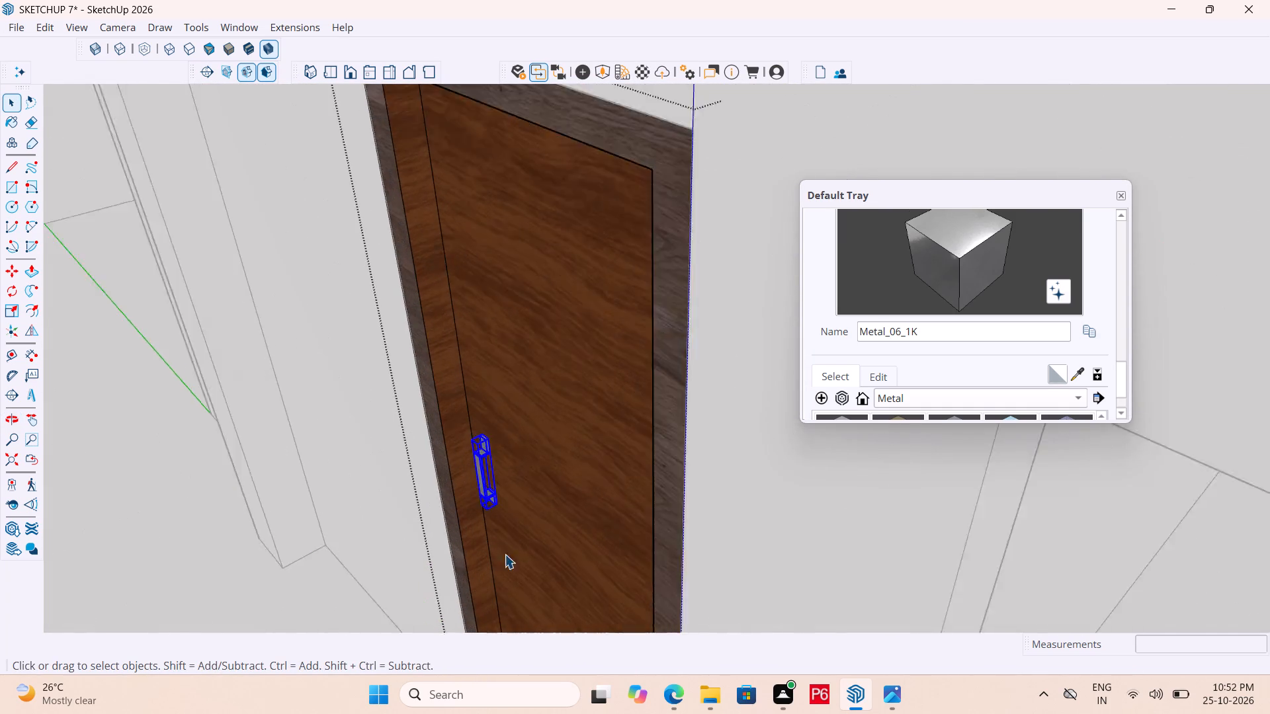
Move the selected handle slightly inward on the door panel, away from the frame side, and save the model.
{"action": "scroll", "coordinate": [505, 554], "scroll_direction": "up", "scroll_amount": 15}
{"action": "key", "text": "m"}
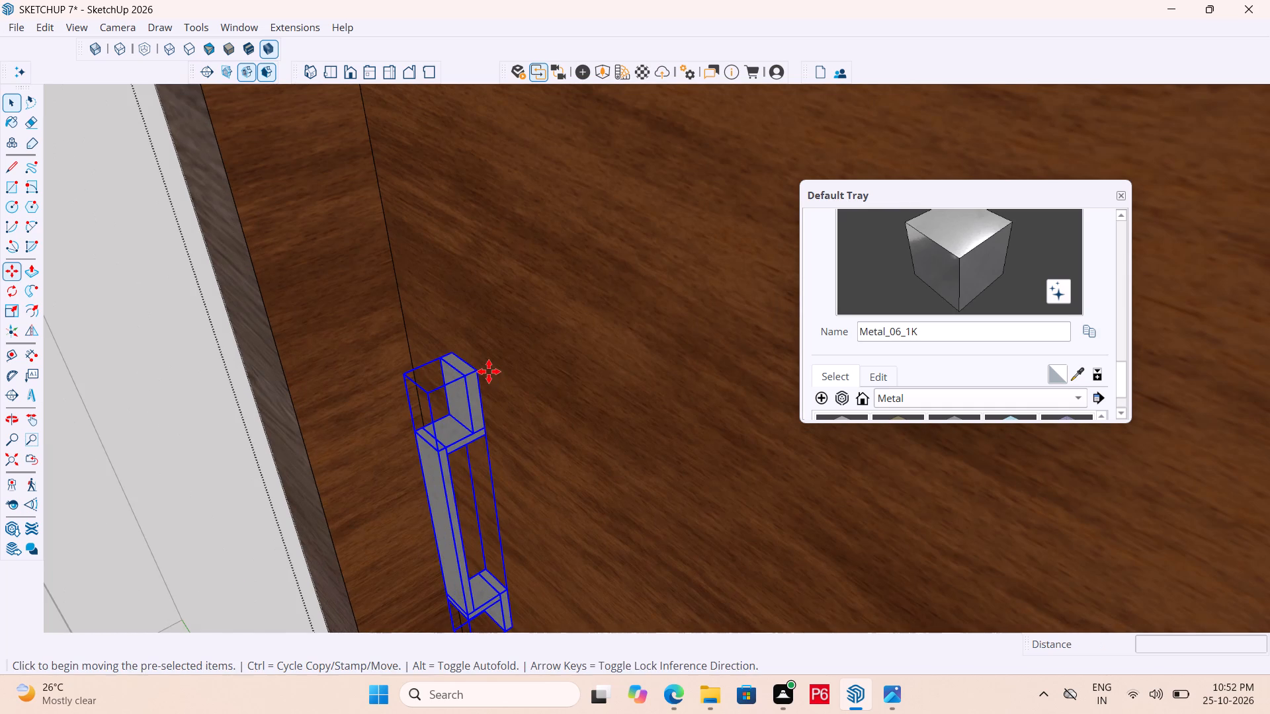
{"action": "left_click", "coordinate": [479, 372]}
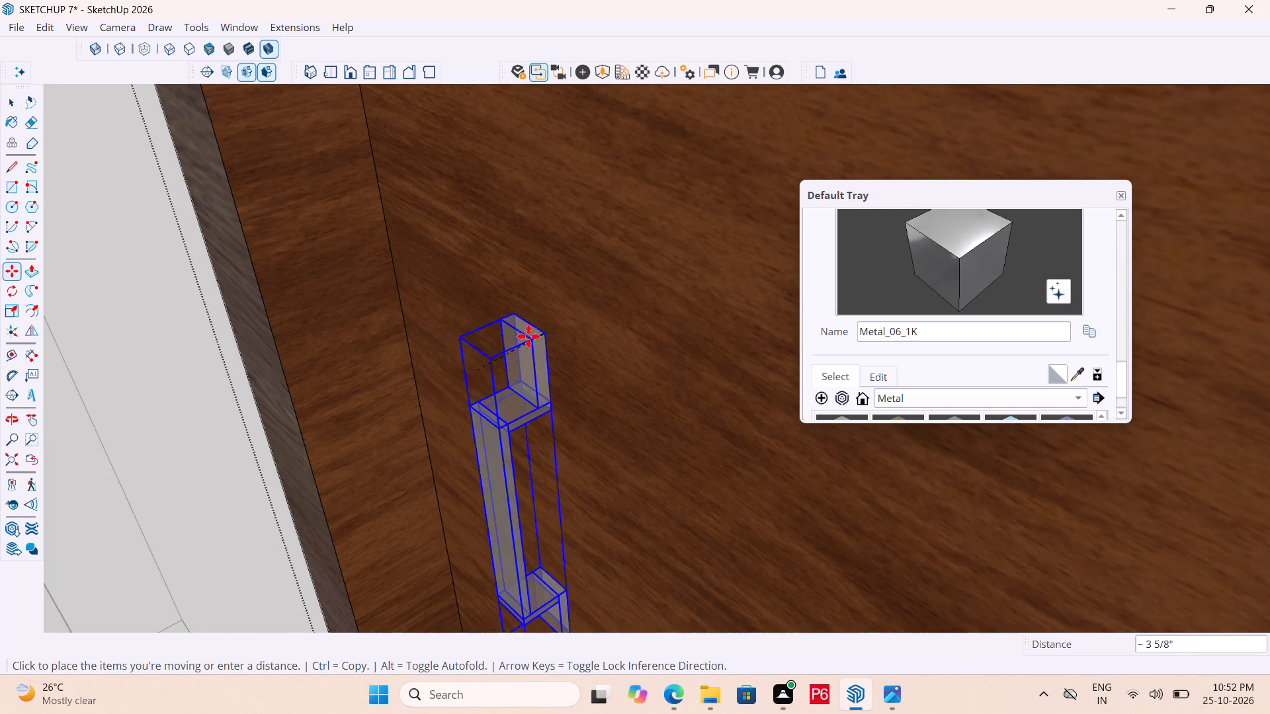
{"action": "left_click", "coordinate": [510, 356]}
{"action": "scroll", "coordinate": [505, 343], "scroll_direction": "down", "scroll_amount": 11}
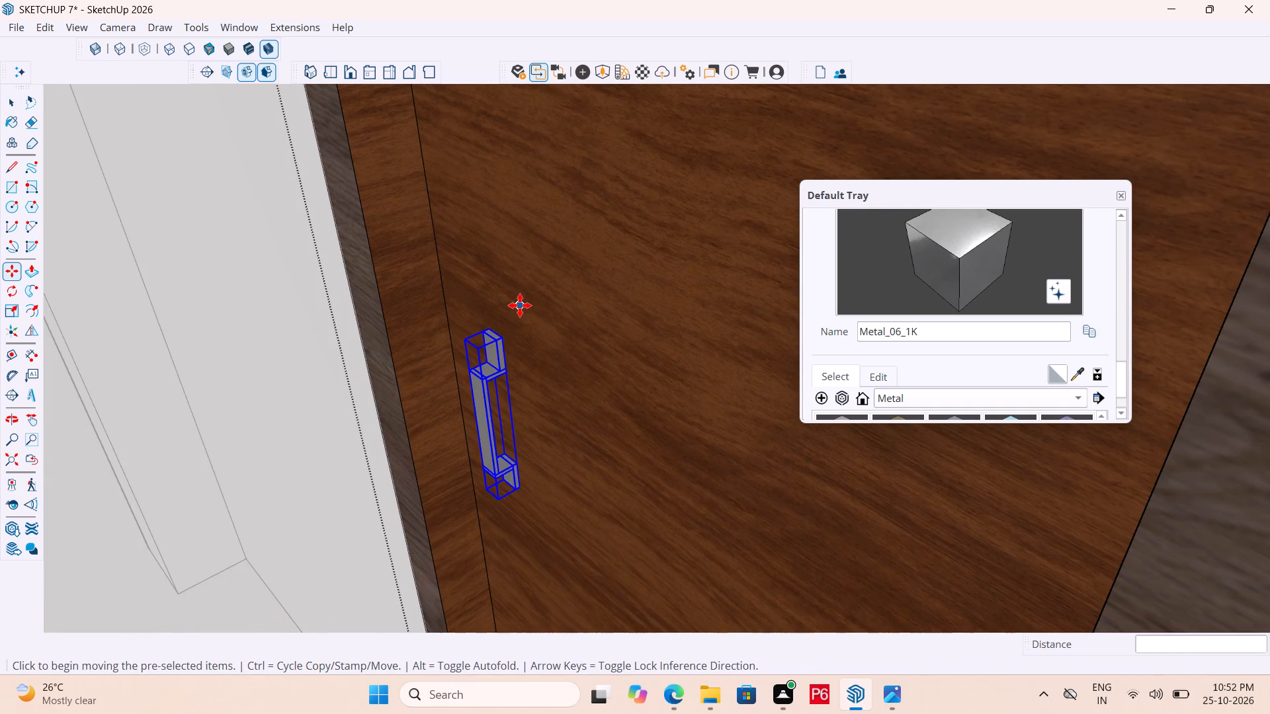
{"action": "key", "text": "ctrl+s"}
{"action": "key", "text": "ctrl+s"}
{"action": "key", "text": "ctrl+s"}
{"action": "scroll", "coordinate": [517, 303], "scroll_direction": "down", "scroll_amount": 19}
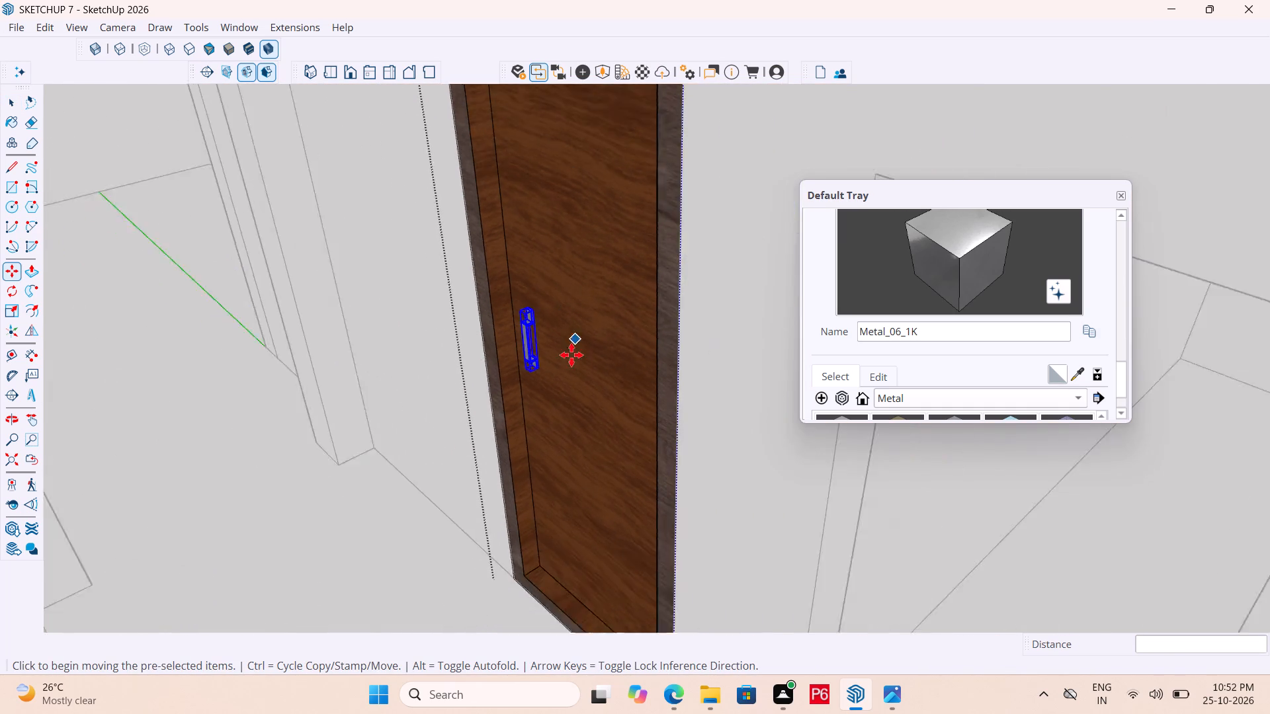
Switch to the top view, orbit back to the whole house, and close the open door group.
{"action": "left_click", "coordinate": [328, 70]}
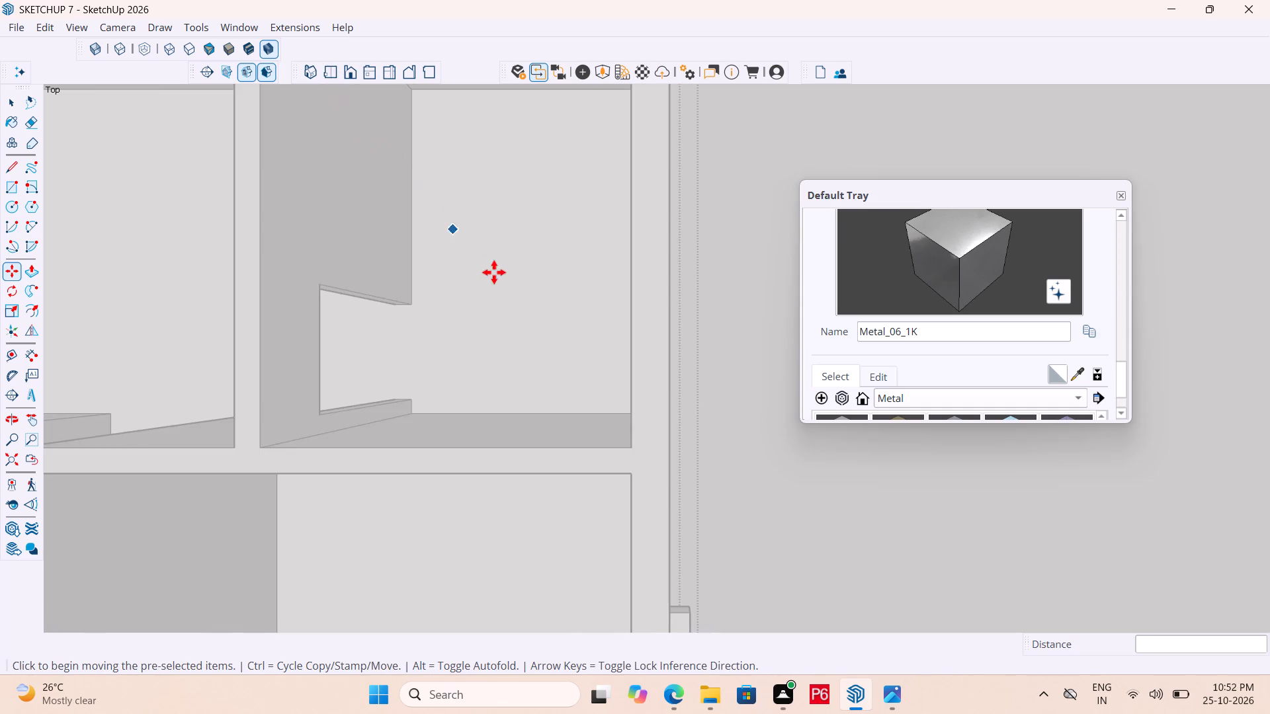
{"action": "scroll", "coordinate": [494, 272], "scroll_direction": "down", "scroll_amount": 7}
{"action": "scroll", "coordinate": [680, 269], "scroll_direction": "down", "scroll_amount": 6}
{"action": "middle_click_drag", "start_coordinate": [562, 440], "coordinate": [232, 261]}
{"action": "key", "text": "space"}
{"action": "left_click", "coordinate": [718, 419]}
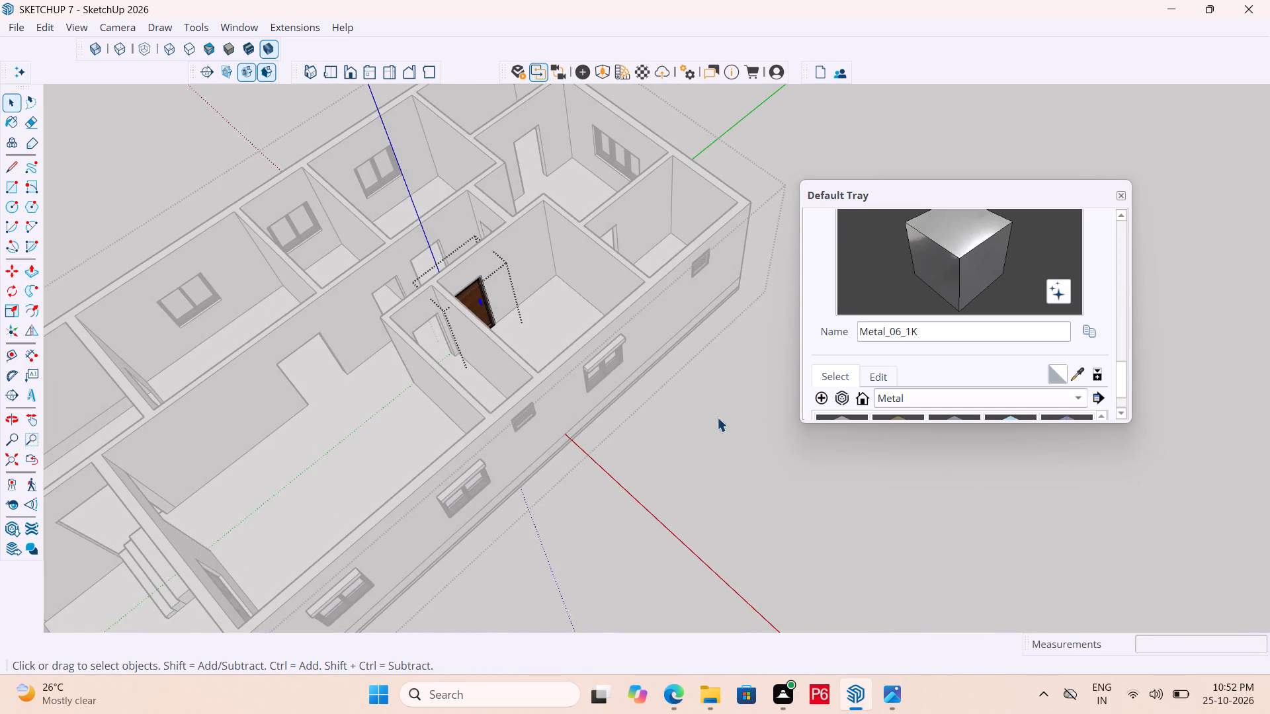
Examine the finished door and its handles from the room side and the corridor side.
{"action": "middle_click_drag", "start_coordinate": [537, 270], "coordinate": [268, 227]}
{"action": "scroll", "coordinate": [578, 244], "scroll_direction": "up", "scroll_amount": 11}
{"action": "middle_click_drag", "start_coordinate": [288, 257], "coordinate": [426, 287]}
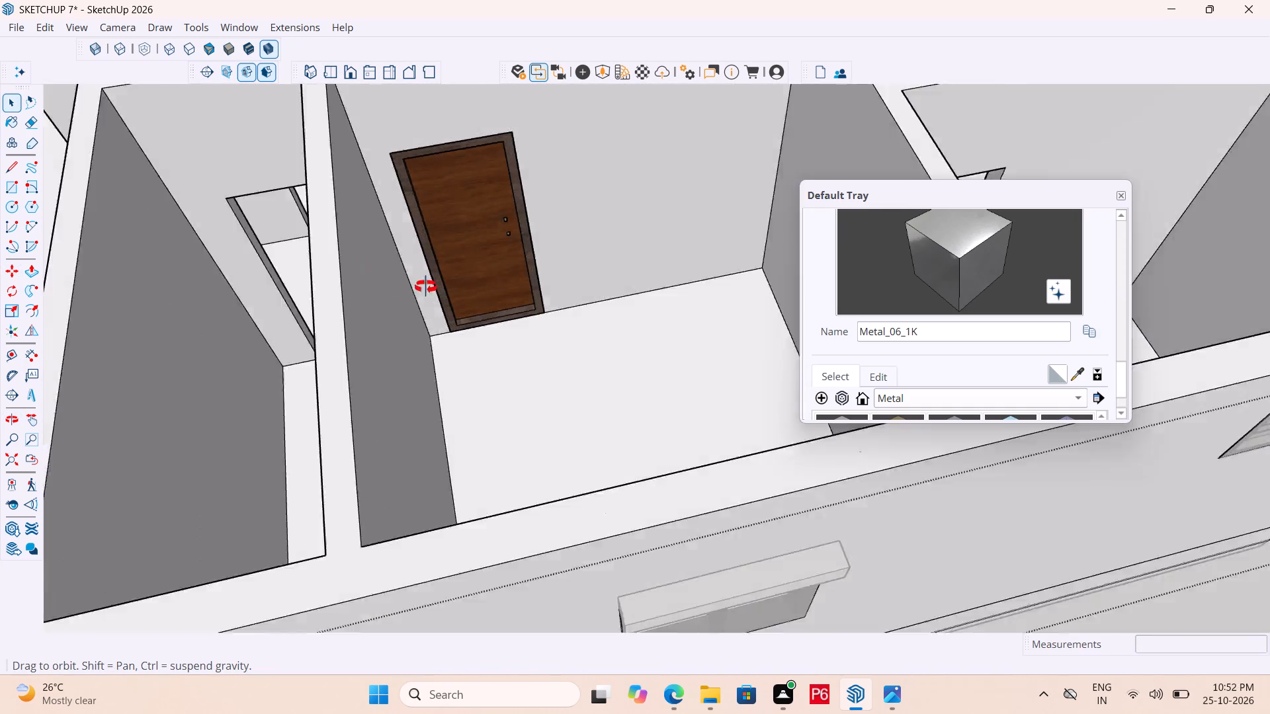
{"action": "middle_click_drag", "start_coordinate": [426, 287], "coordinate": [988, 235]}
{"action": "scroll", "coordinate": [625, 192], "scroll_direction": "down", "scroll_amount": 12}
{"action": "middle_click_drag", "start_coordinate": [527, 344], "coordinate": [687, 307]}
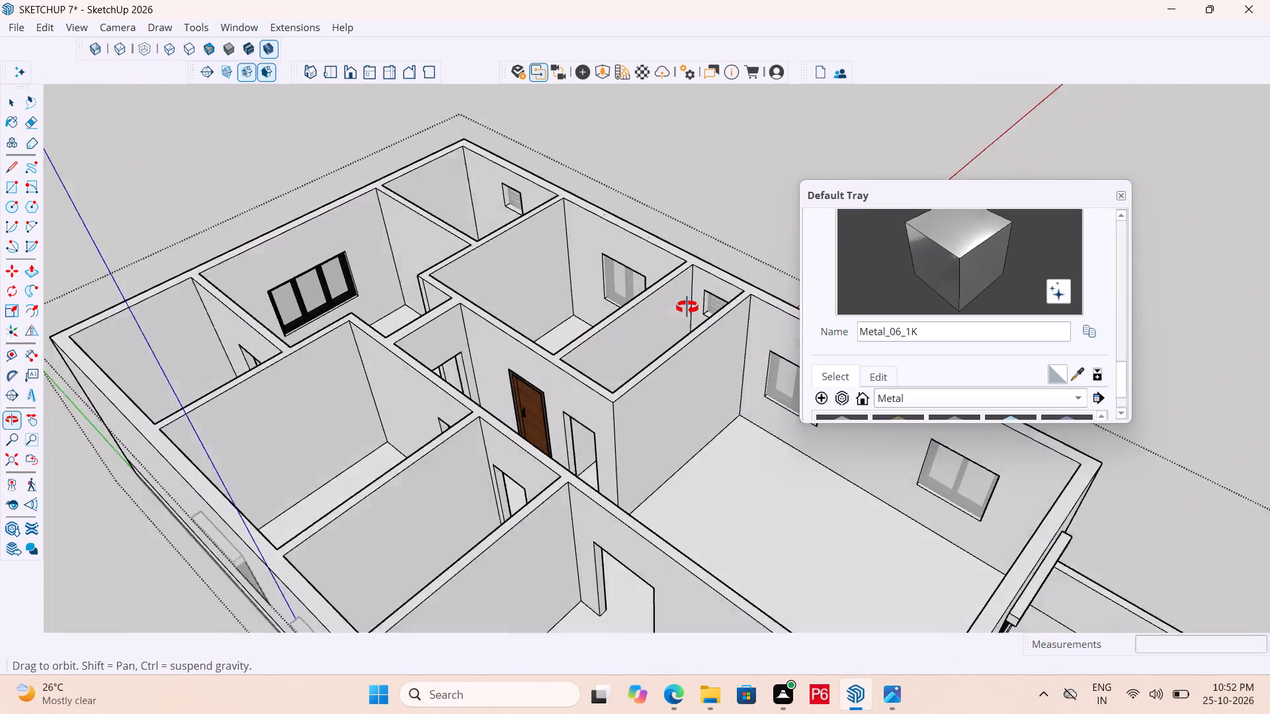
{"action": "middle_click_drag", "start_coordinate": [687, 307], "coordinate": [594, 314]}
{"action": "scroll", "coordinate": [513, 422], "scroll_direction": "up", "scroll_amount": 5}
{"action": "middle_click_drag", "start_coordinate": [513, 426], "coordinate": [522, 426]}
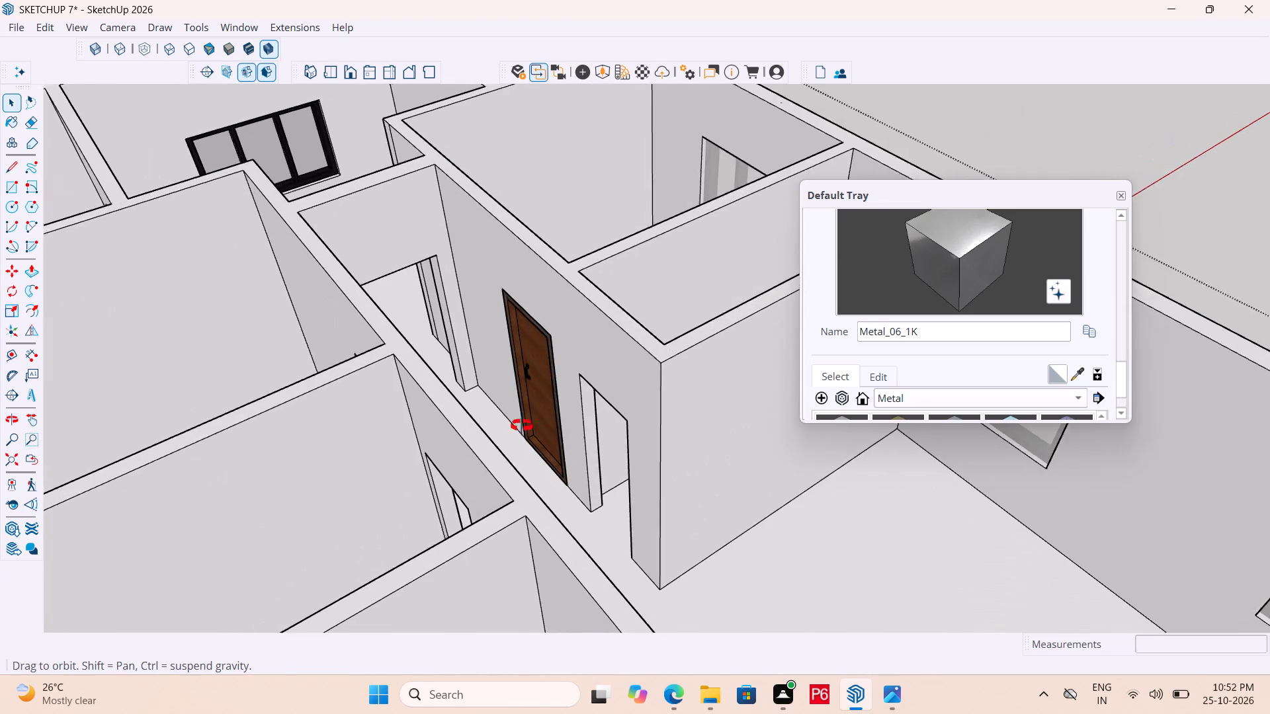
{"action": "middle_click_drag", "start_coordinate": [522, 426], "coordinate": [568, 434]}
{"action": "scroll", "coordinate": [560, 403], "scroll_direction": "up", "scroll_amount": 7}
{"action": "middle_click_drag", "start_coordinate": [503, 376], "coordinate": [575, 391]}
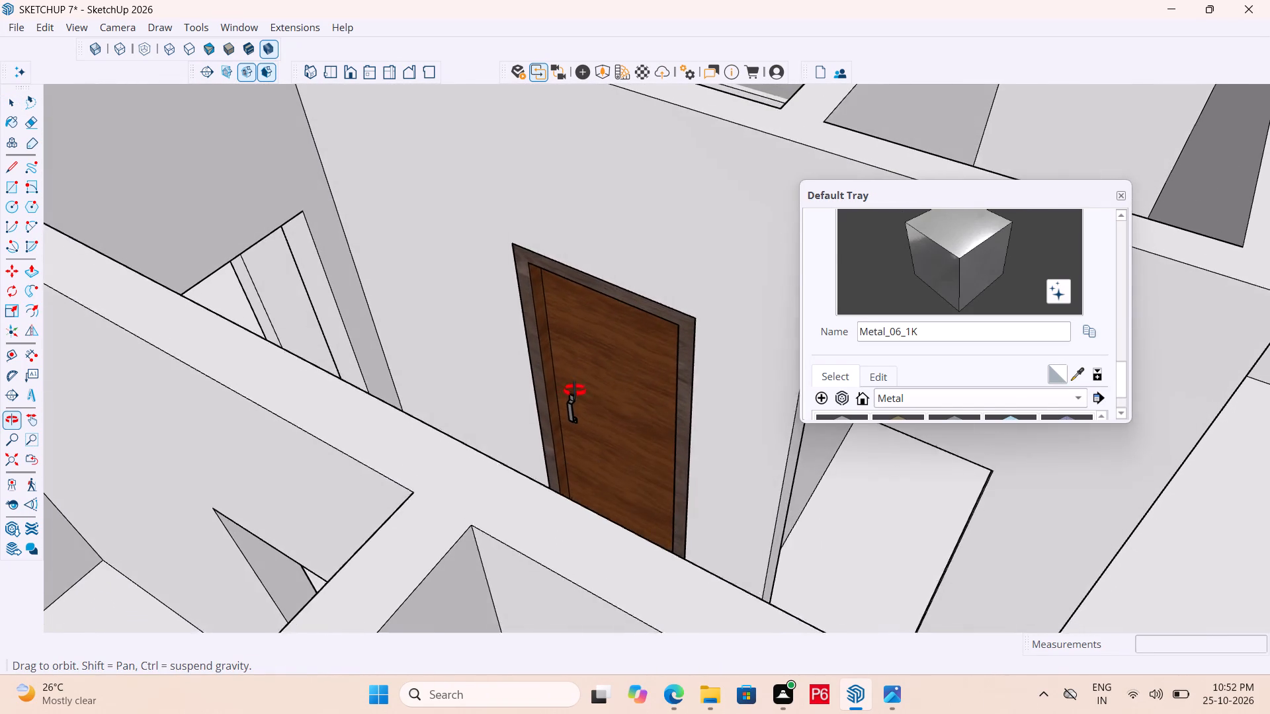
{"action": "middle_click_drag", "start_coordinate": [575, 391], "coordinate": [568, 391]}
Save the model with the repositioned door handle.
{"action": "key", "text": "ctrl+s"}
{"action": "key", "text": "ctrl+s"}
{"action": "key", "text": "ctrl+s"}
{"action": "key", "text": "ctrl+s"}
{"action": "key", "text": "ctrl+s"}
Copy the finished interior door by its bottom corner to the open ground outside the house and save the model.
{"action": "key", "text": "space"}
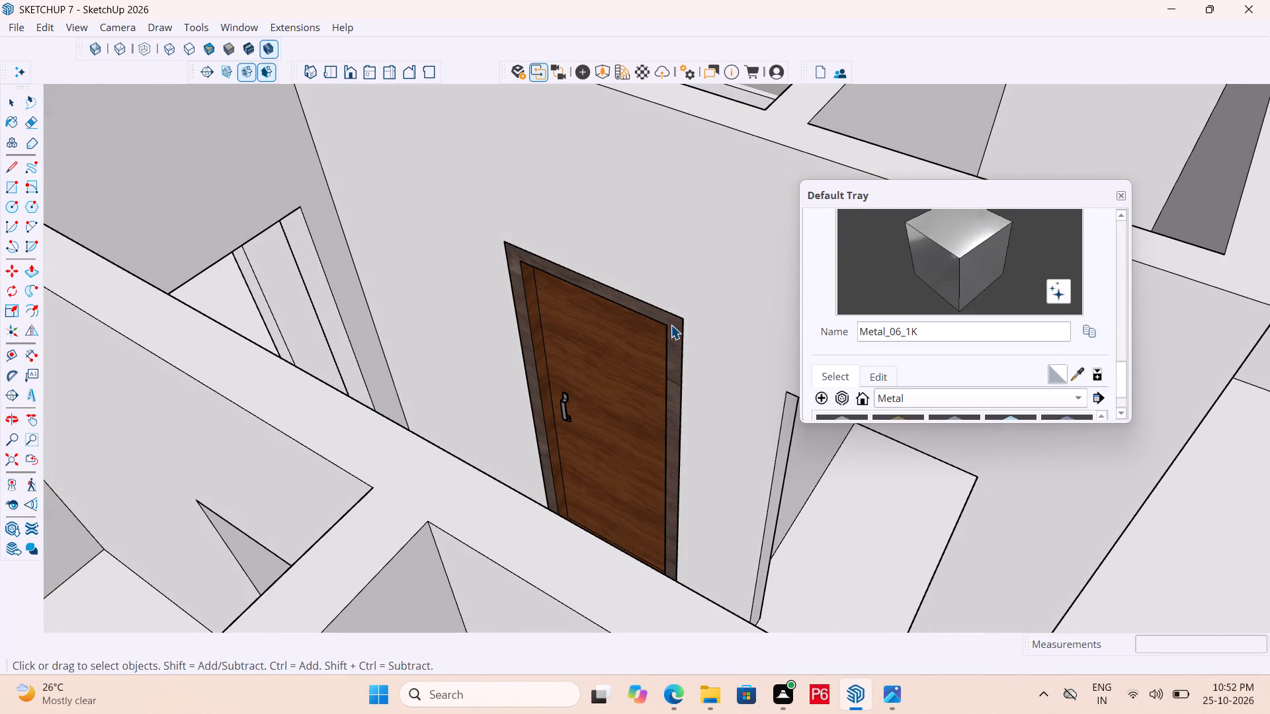
{"action": "left_click", "coordinate": [671, 325]}
{"action": "scroll", "coordinate": [492, 302], "scroll_direction": "down", "scroll_amount": 5}
{"action": "middle_click_drag", "start_coordinate": [540, 435], "coordinate": [425, 476]}
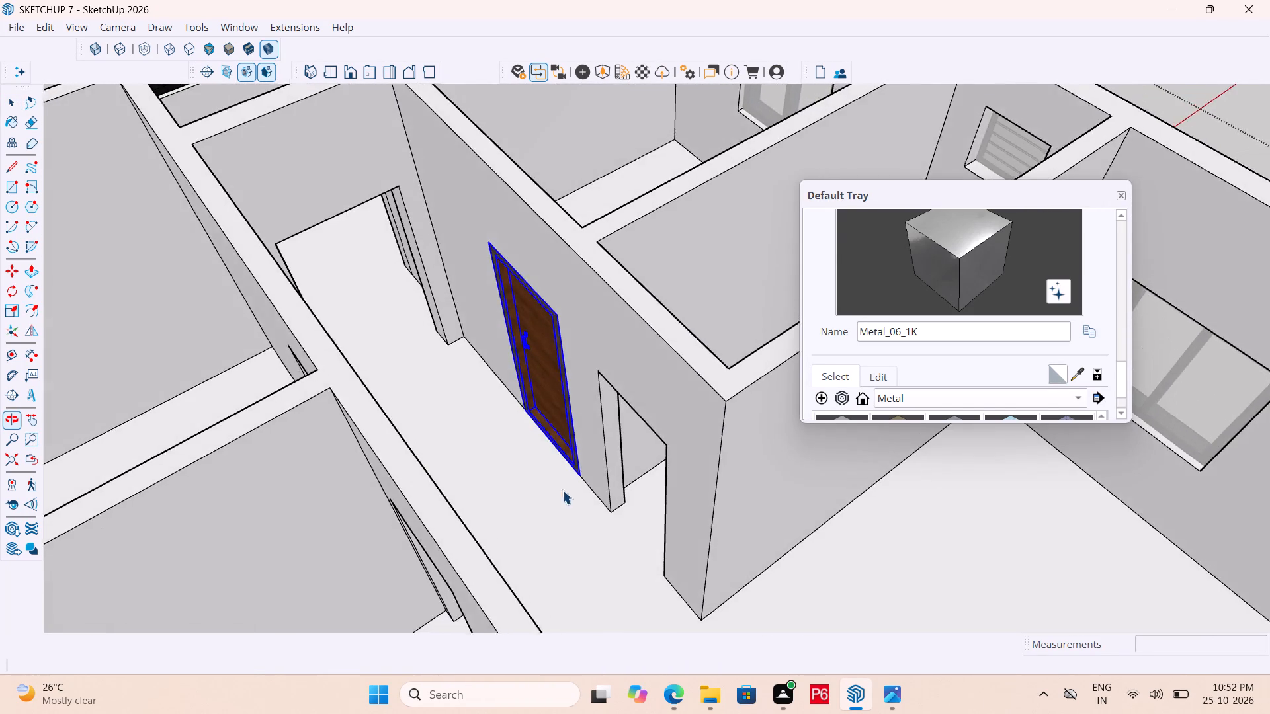
{"action": "scroll", "coordinate": [583, 496], "scroll_direction": "up", "scroll_amount": 5}
{"action": "key", "text": "m"}
{"action": "left_click", "coordinate": [577, 464]}
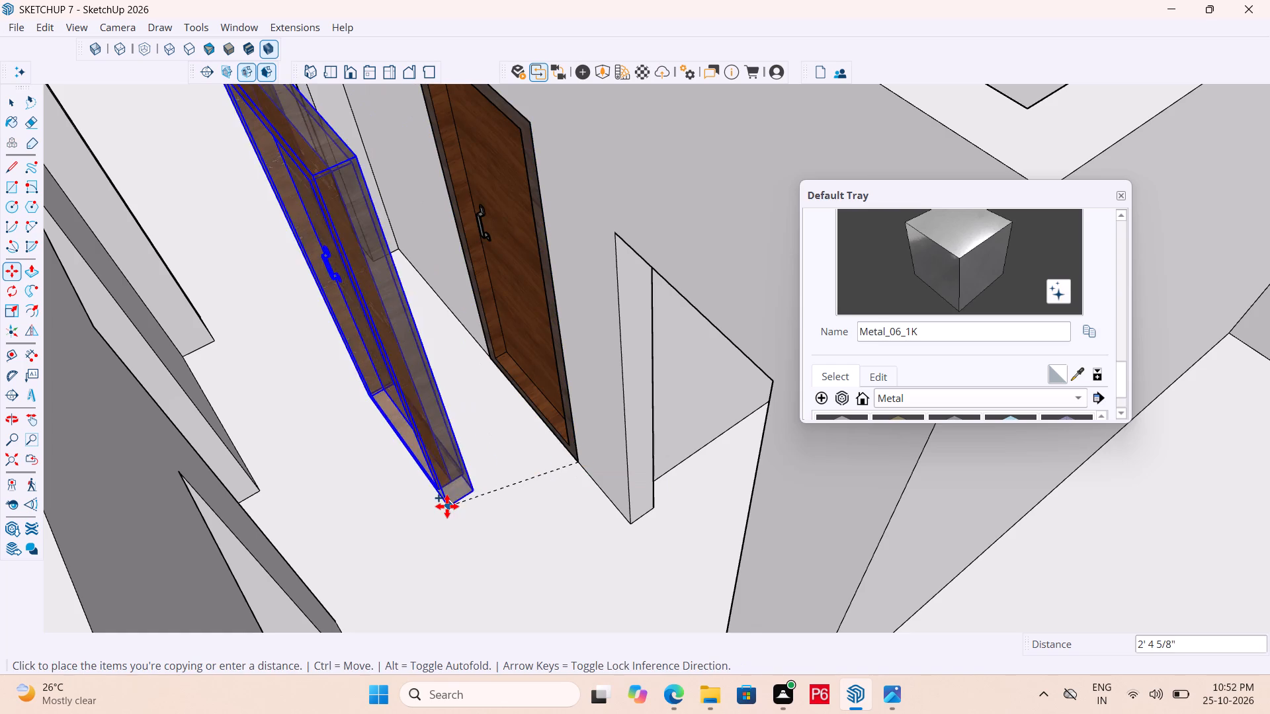
{"action": "scroll", "coordinate": [519, 467], "scroll_direction": "down", "scroll_amount": 5}
{"action": "middle_click_drag", "start_coordinate": [503, 473], "coordinate": [381, 451]}
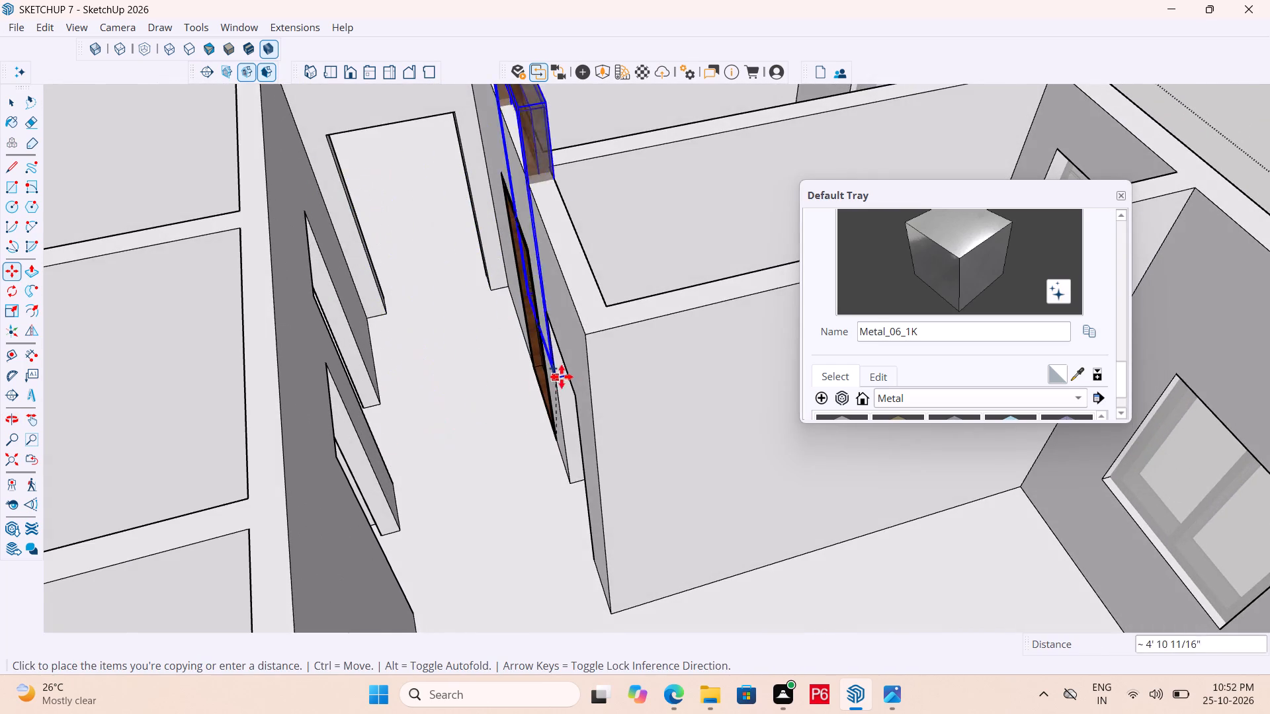
{"action": "scroll", "coordinate": [547, 379], "scroll_direction": "down", "scroll_amount": 7}
{"action": "scroll", "coordinate": [236, 463], "scroll_direction": "down", "scroll_amount": 7}
{"action": "middle_click_drag", "start_coordinate": [689, 491], "coordinate": [484, 440]}
{"action": "left_click", "coordinate": [687, 465]}
{"action": "key", "text": "Escape"}
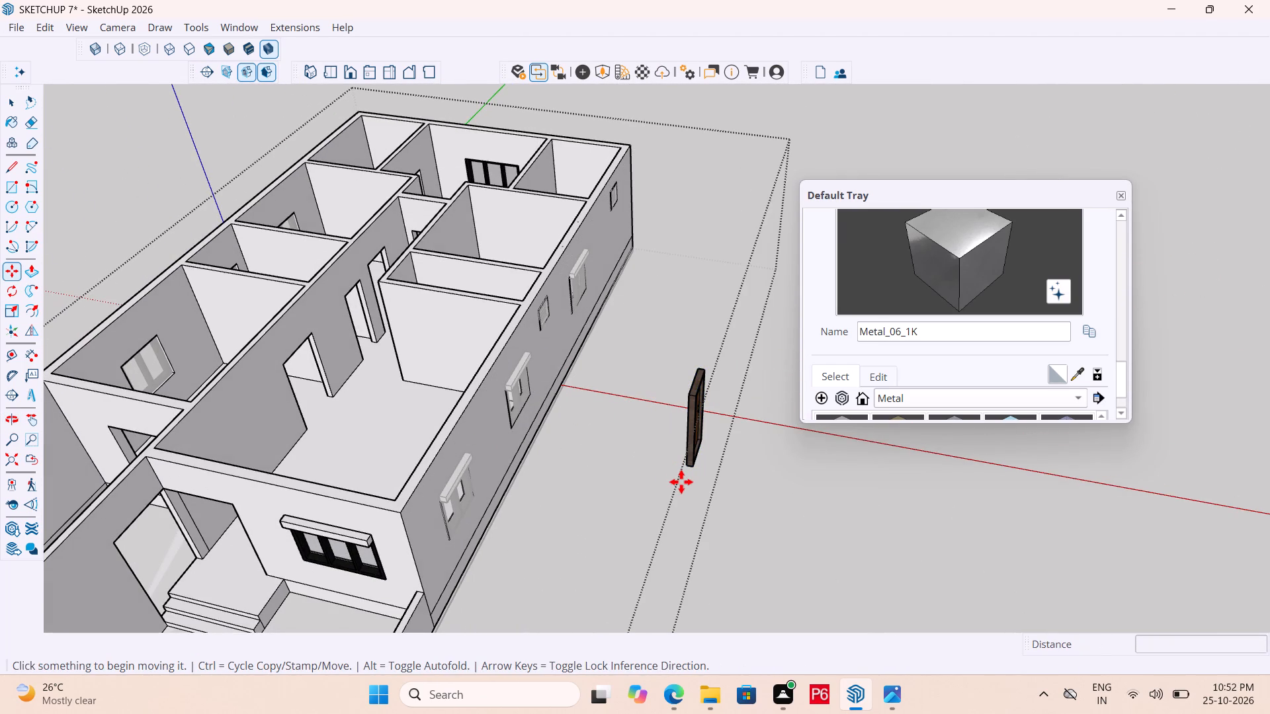
{"action": "key", "text": "ctrl+s"}
{"action": "key", "text": "ctrl+s"}
Rotate the door copy outside the house 180° about its bottom corner on the horizontal plane and save the model.
{"action": "left_click", "coordinate": [692, 461]}
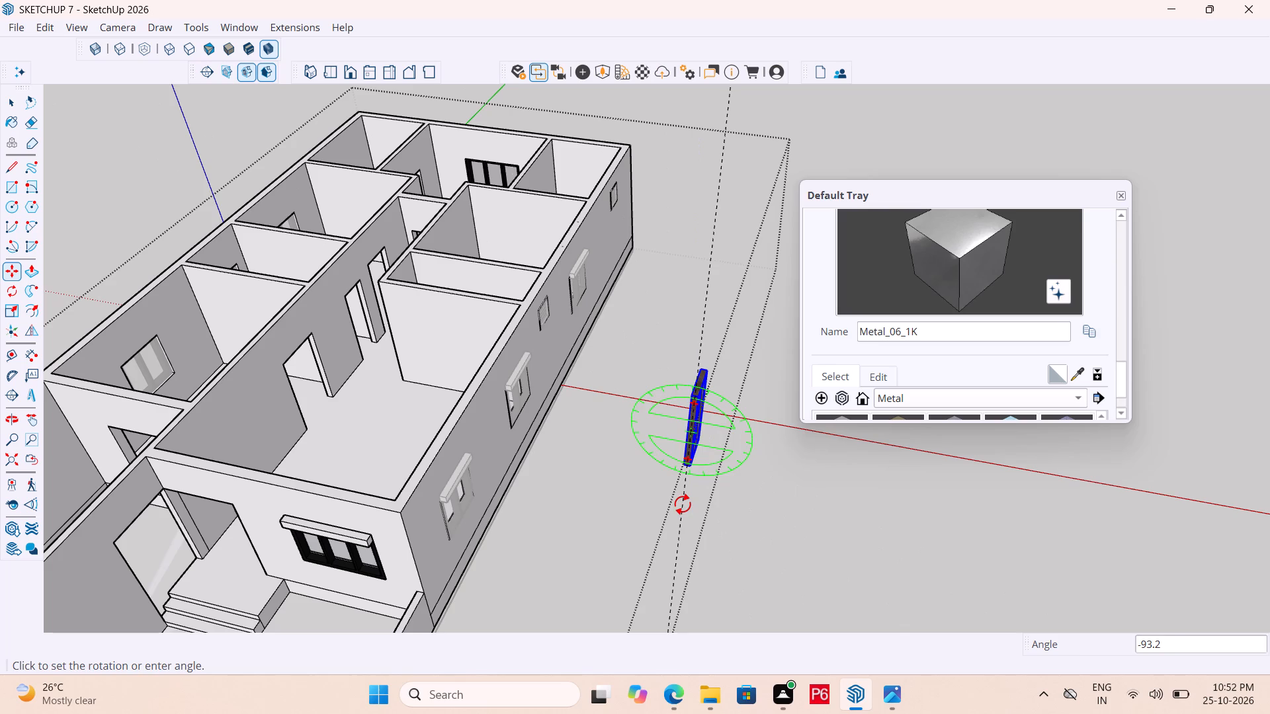
{"action": "key", "text": "Escape"}
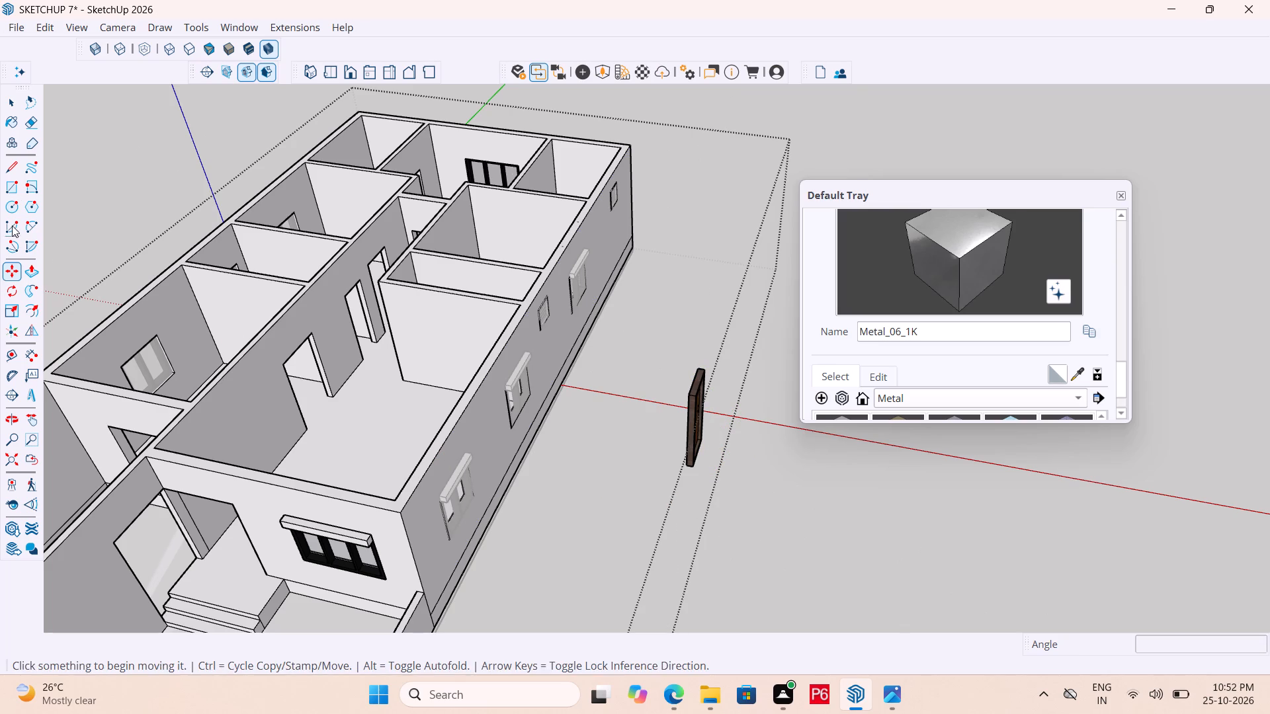
{"action": "left_click", "coordinate": [11, 292]}
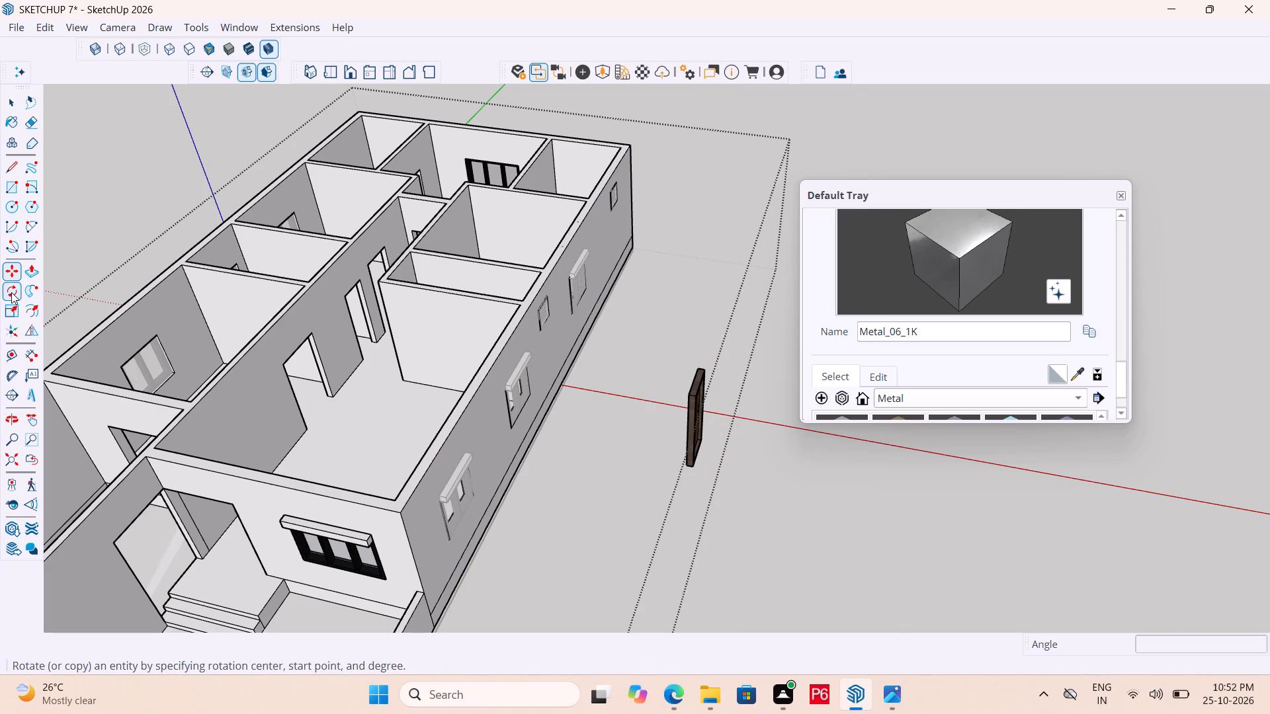
{"action": "left_click", "coordinate": [702, 475]}
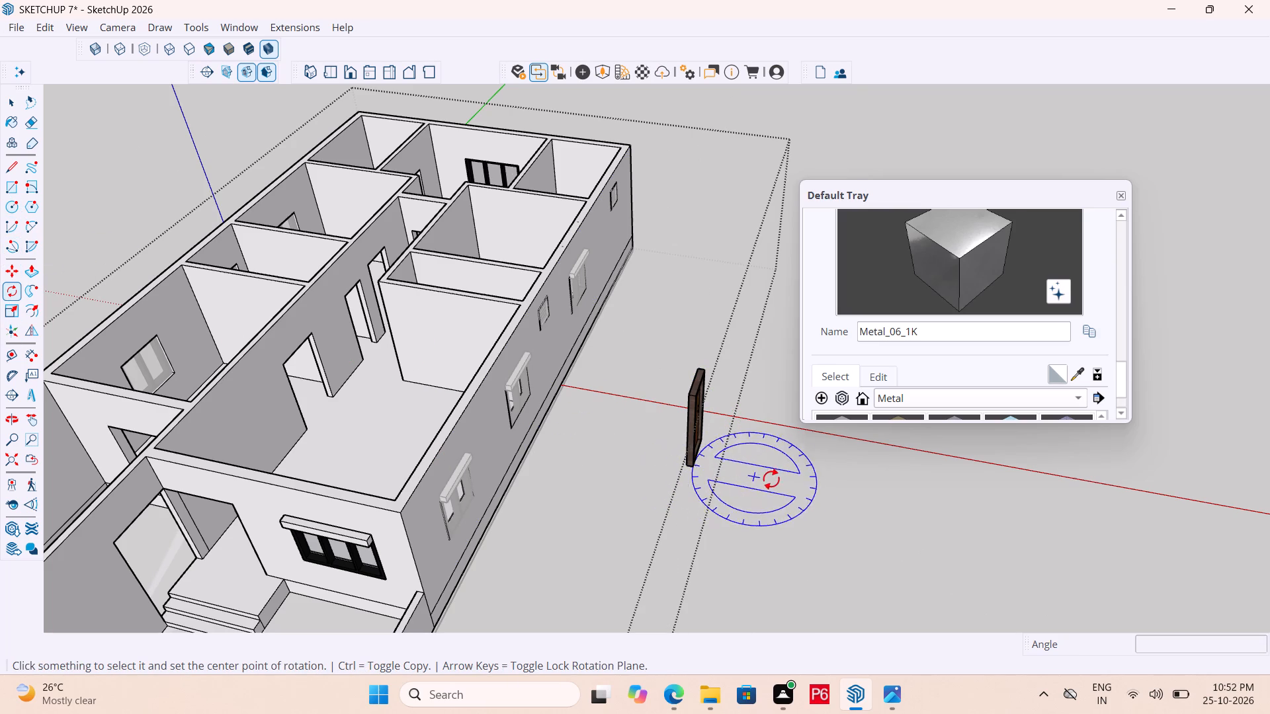
{"action": "left_click", "coordinate": [689, 469]}
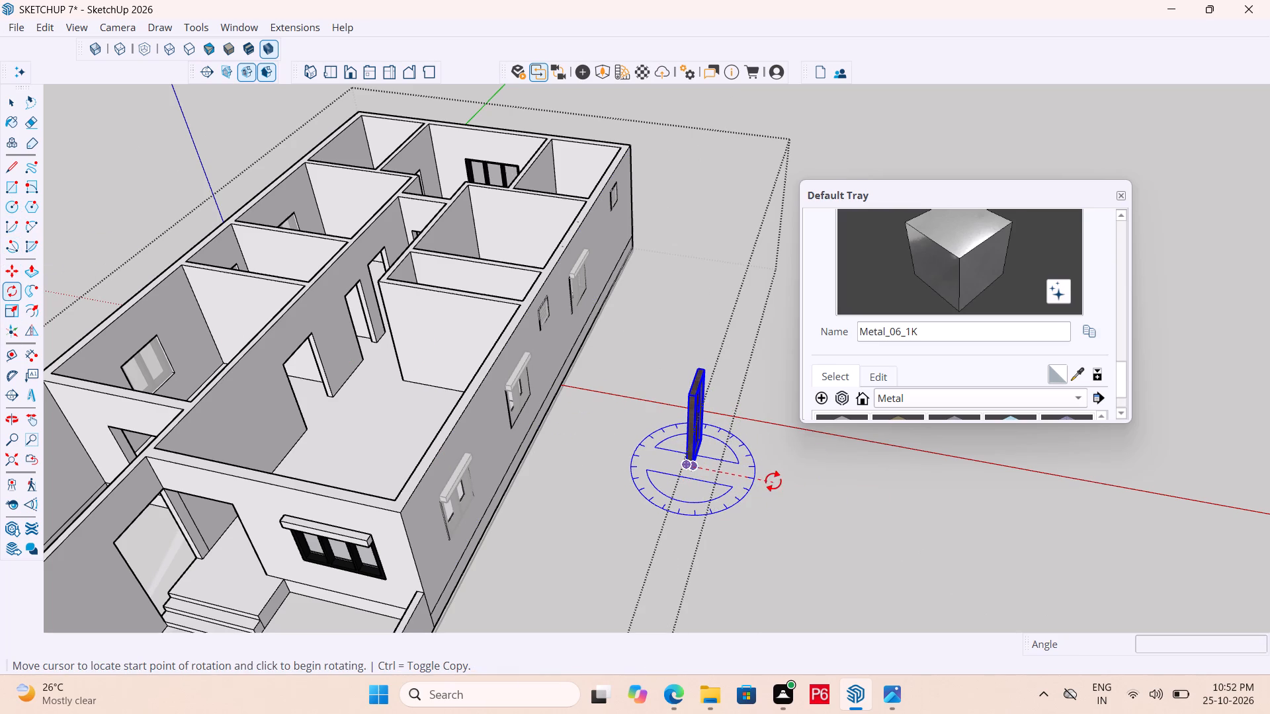
{"action": "left_click", "coordinate": [773, 481]}
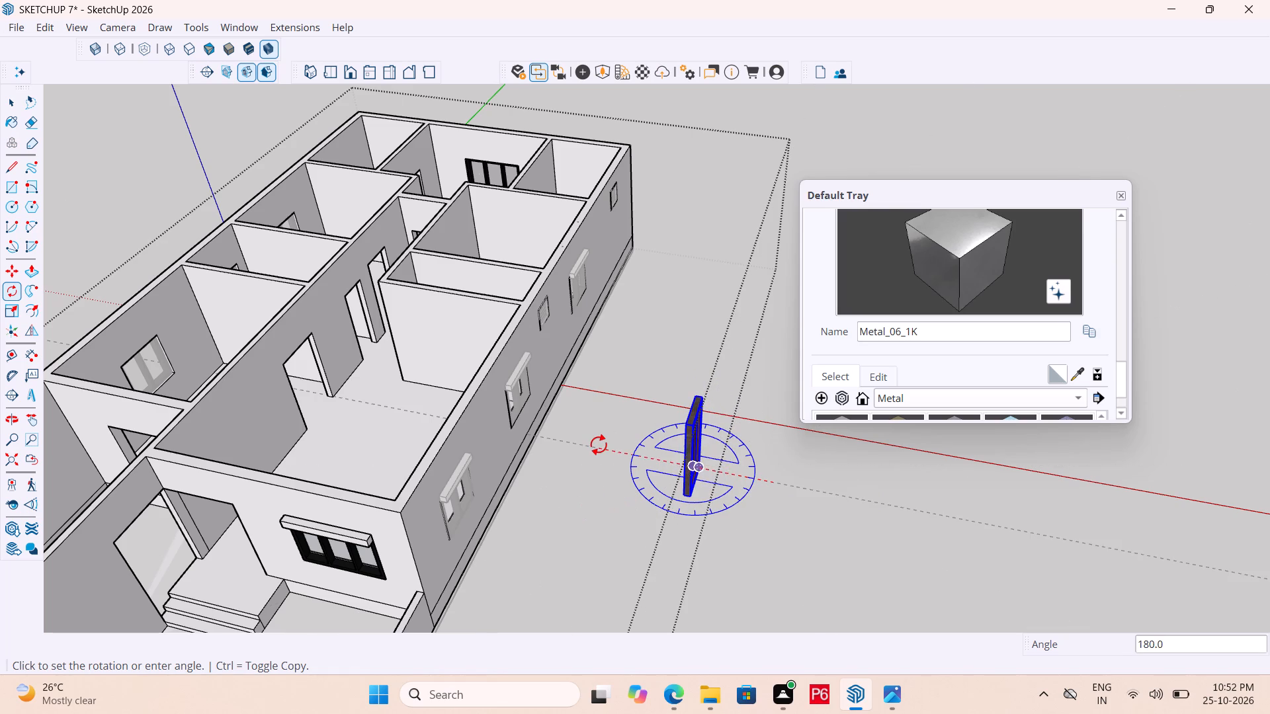
{"action": "left_click", "coordinate": [599, 444]}
{"action": "middle_click_drag", "start_coordinate": [730, 481], "coordinate": [496, 457]}
{"action": "key", "text": "ctrl+s"}
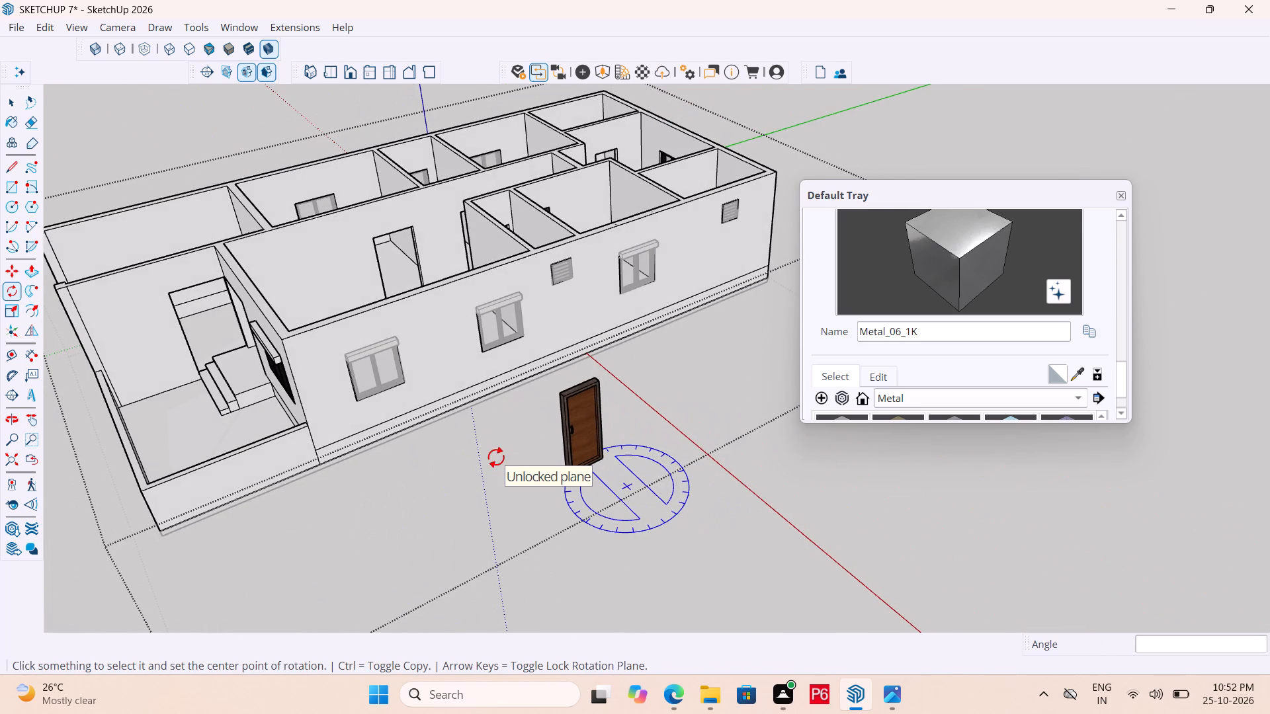
{"action": "key", "text": "ctrl+s"}
{"action": "key", "text": "ctrl+s"}
Move the rotated door copy by its bottom corner into the empty doorway across the corridor and save the model.
{"action": "key", "text": "space"}
{"action": "scroll", "coordinate": [565, 421], "scroll_direction": "up", "scroll_amount": 5}
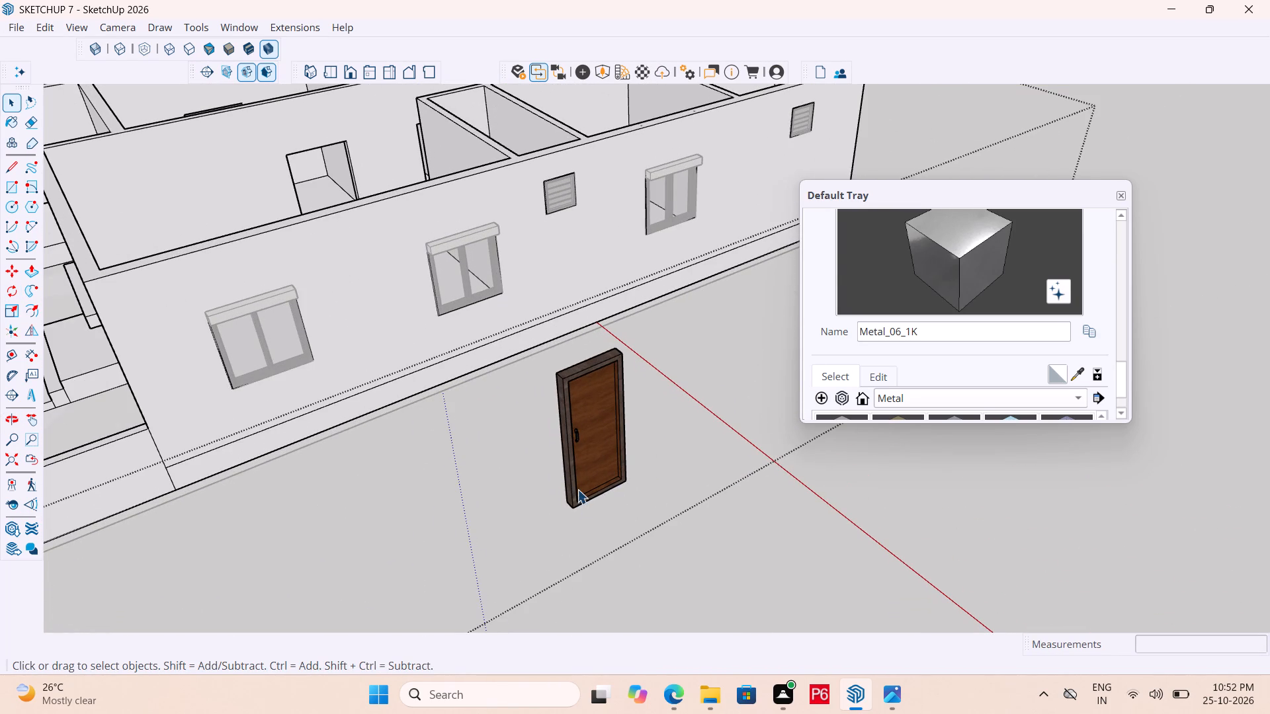
{"action": "left_click", "coordinate": [577, 487]}
{"action": "scroll", "coordinate": [573, 507], "scroll_direction": "up", "scroll_amount": 6}
{"action": "key", "text": "m"}
{"action": "scroll", "coordinate": [536, 511], "scroll_direction": "up", "scroll_amount": 9}
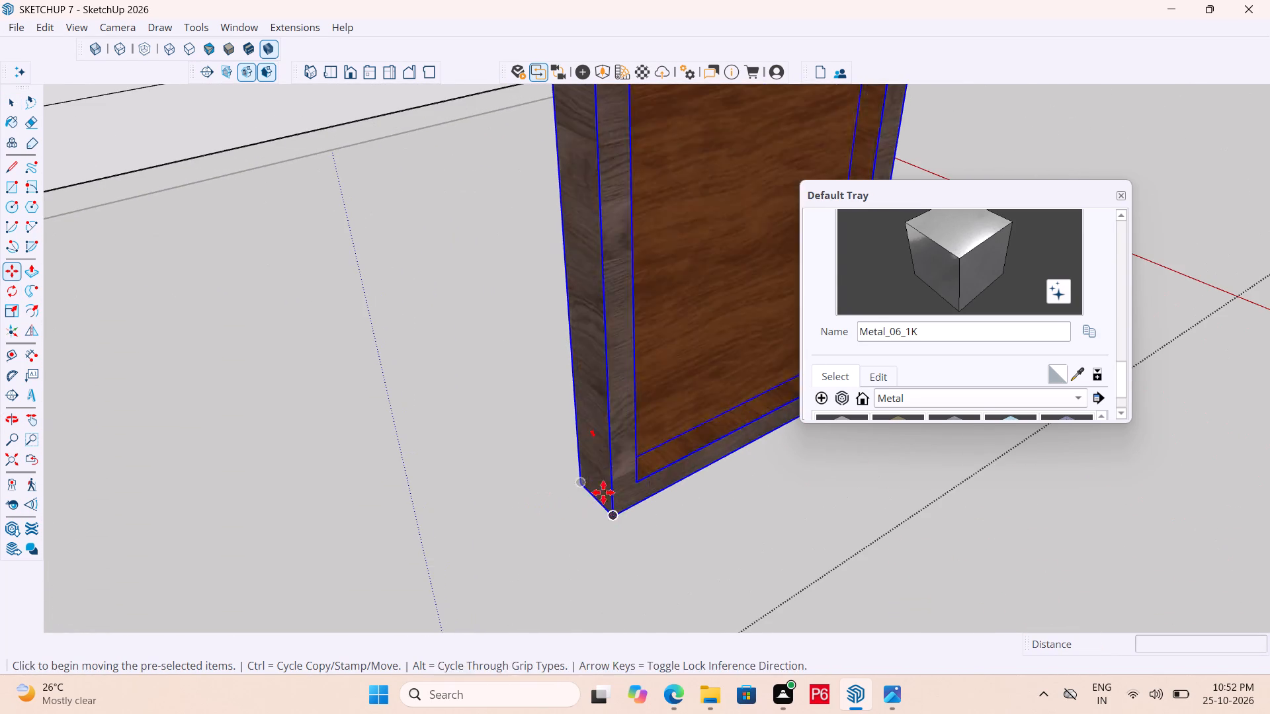
{"action": "left_click", "coordinate": [615, 515]}
{"action": "scroll", "coordinate": [503, 477], "scroll_direction": "down", "scroll_amount": 12}
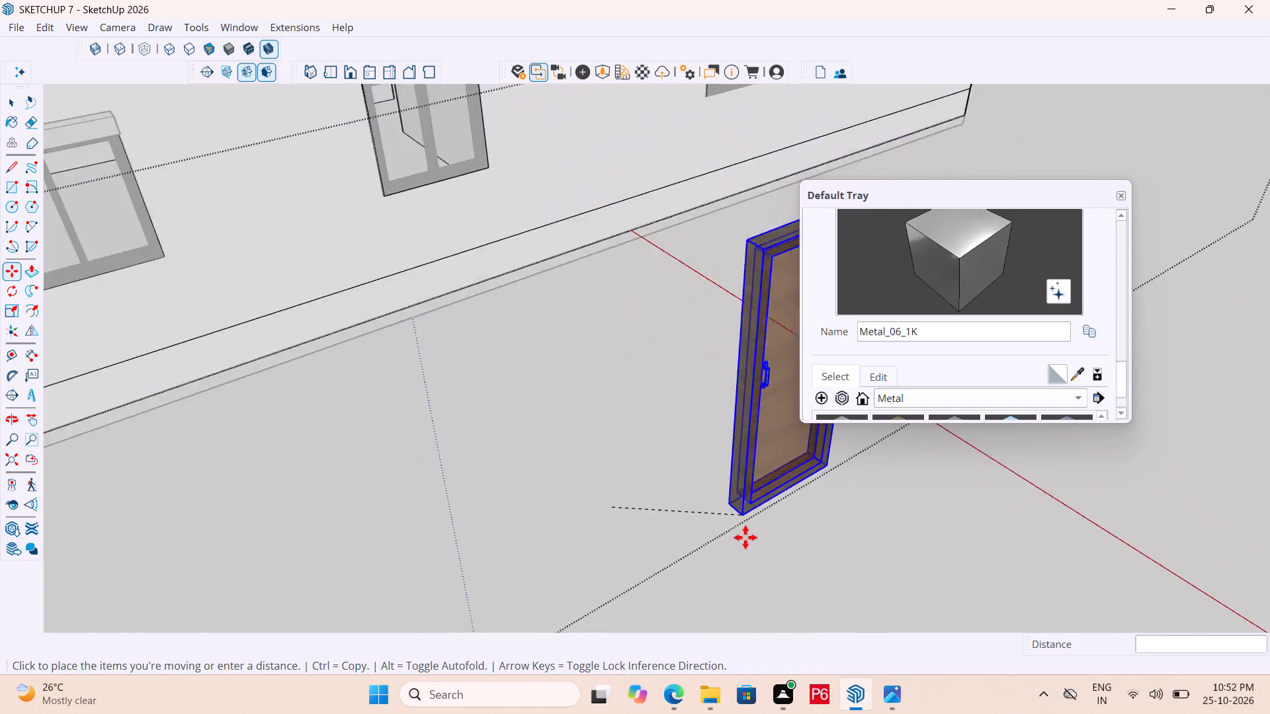
{"action": "scroll", "coordinate": [745, 537], "scroll_direction": "down", "scroll_amount": 10}
{"action": "scroll", "coordinate": [487, 188], "scroll_direction": "up", "scroll_amount": 4}
{"action": "middle_click_drag", "start_coordinate": [581, 293], "coordinate": [732, 365]}
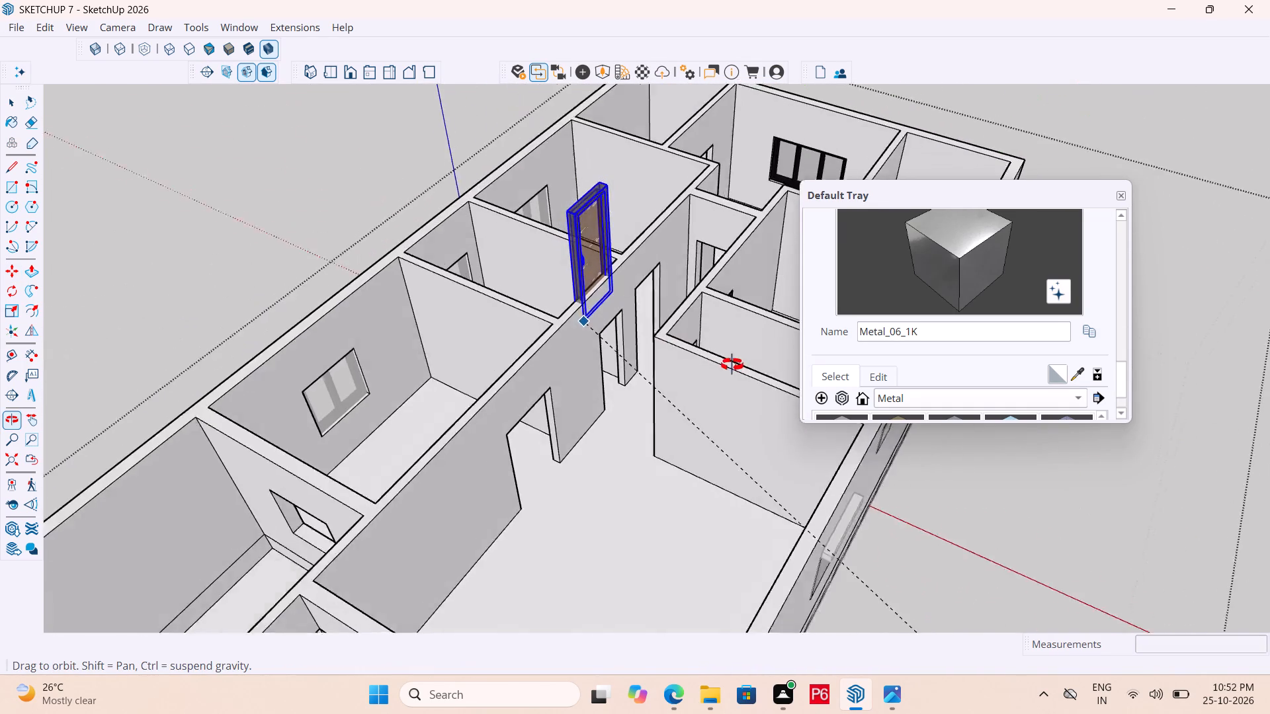
{"action": "middle_click_drag", "start_coordinate": [732, 365], "coordinate": [732, 404]}
{"action": "scroll", "coordinate": [732, 404], "scroll_direction": "up", "scroll_amount": 1}
{"action": "scroll", "coordinate": [675, 297], "scroll_direction": "up", "scroll_amount": 11}
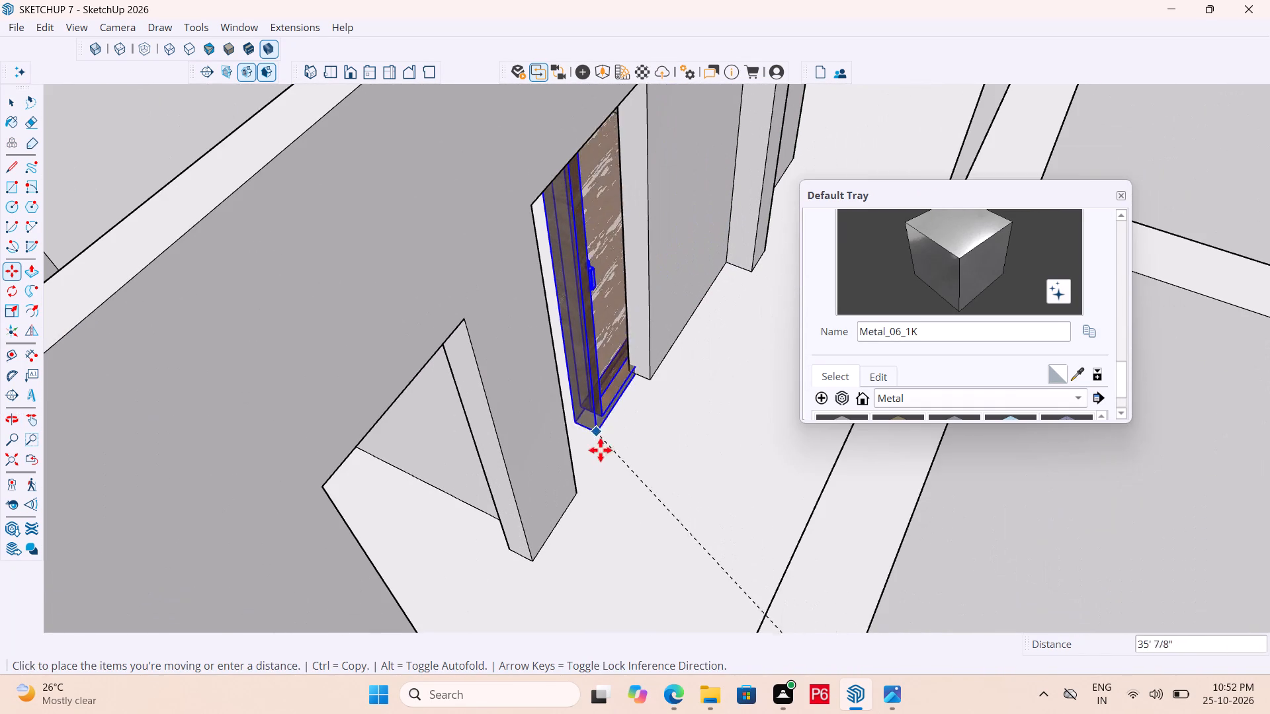
{"action": "left_click", "coordinate": [581, 494]}
{"action": "scroll", "coordinate": [538, 440], "scroll_direction": "down", "scroll_amount": 6}
{"action": "middle_click_drag", "start_coordinate": [529, 439], "coordinate": [516, 434]}
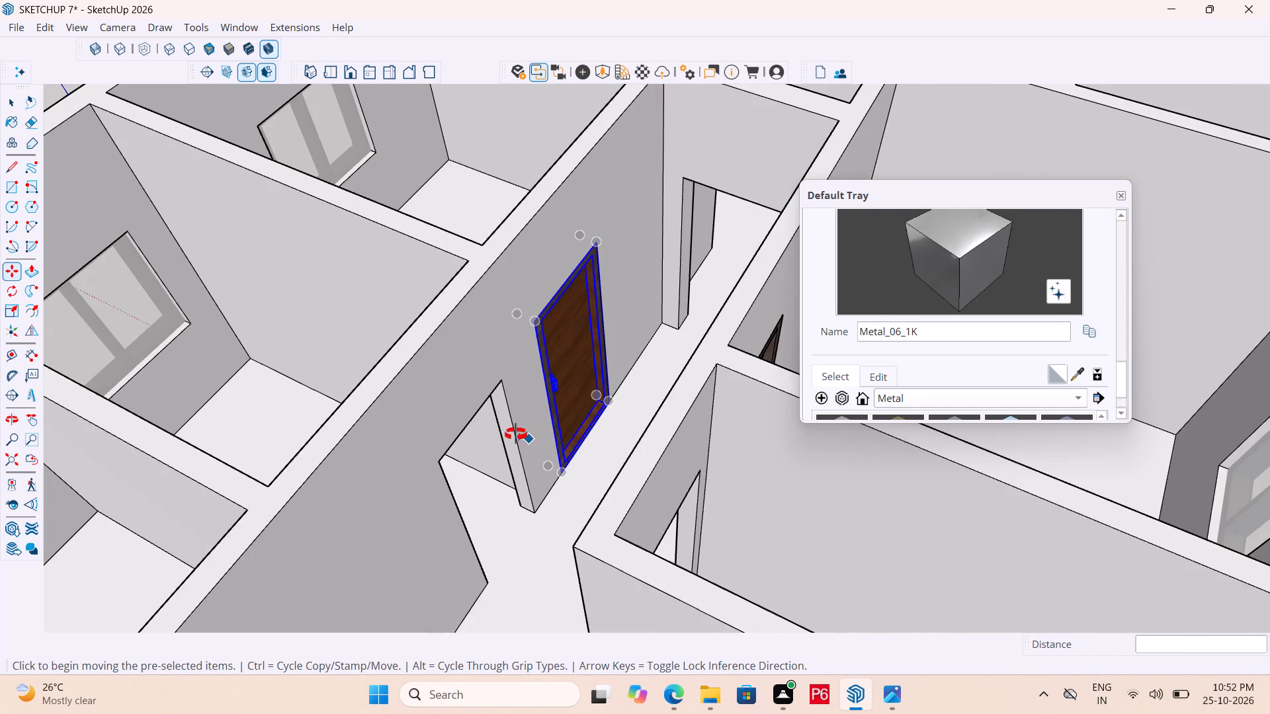
{"action": "middle_click_drag", "start_coordinate": [516, 434], "coordinate": [460, 415]}
{"action": "key", "text": "ctrl+s"}
{"action": "key", "text": "ctrl+s"}
{"action": "key", "text": "ctrl+s"}
{"action": "key", "text": "ctrl+s"}
{"action": "key", "text": "ctrl+s"}
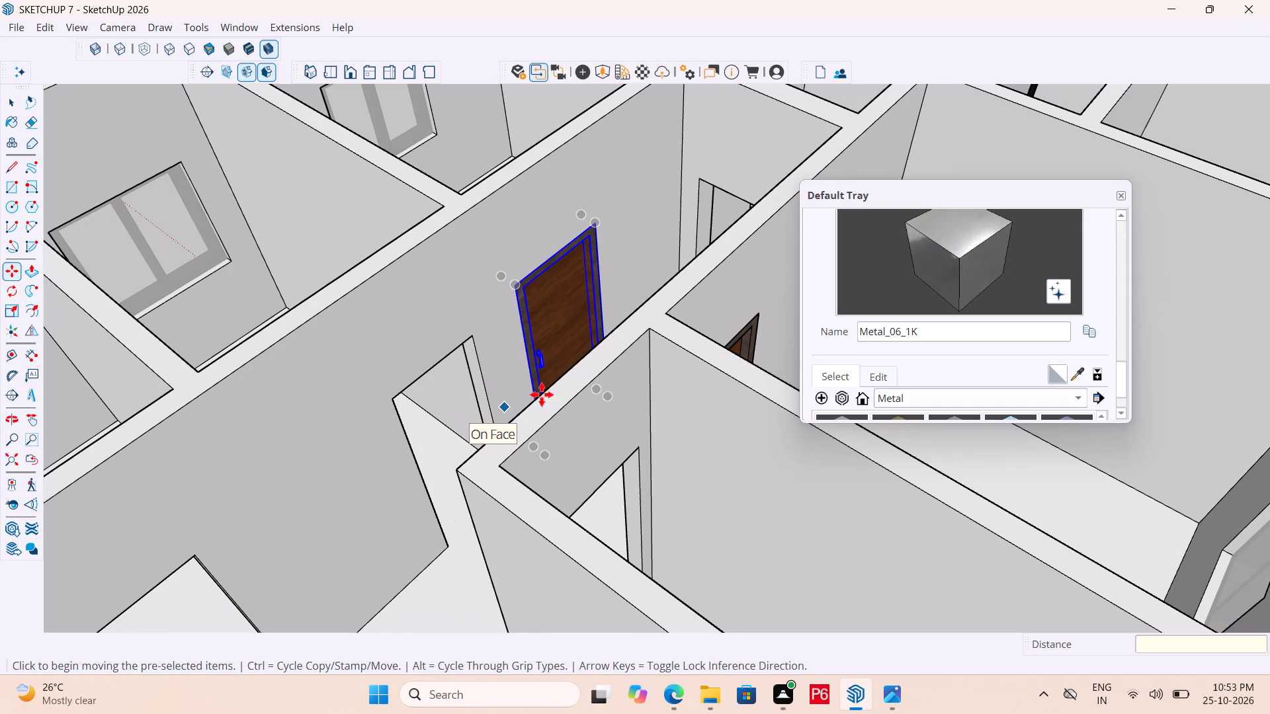
{"action": "scroll", "coordinate": [593, 387], "scroll_direction": "down", "scroll_amount": 6}
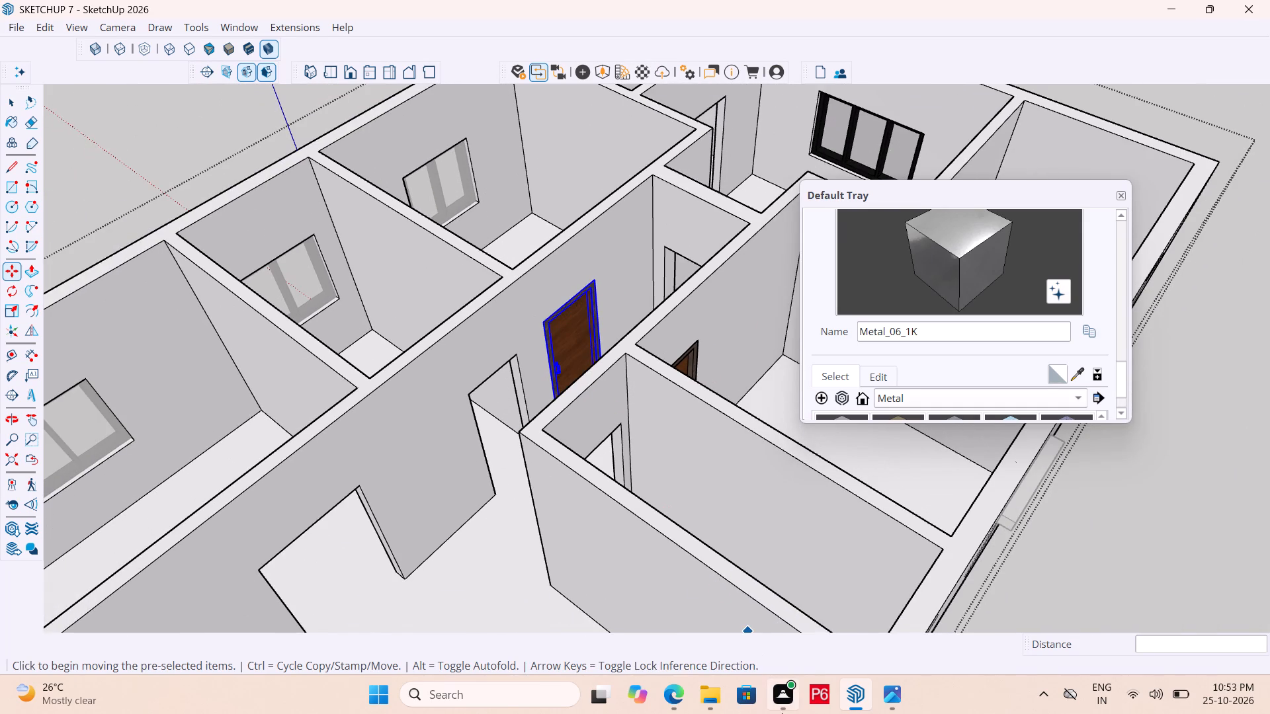
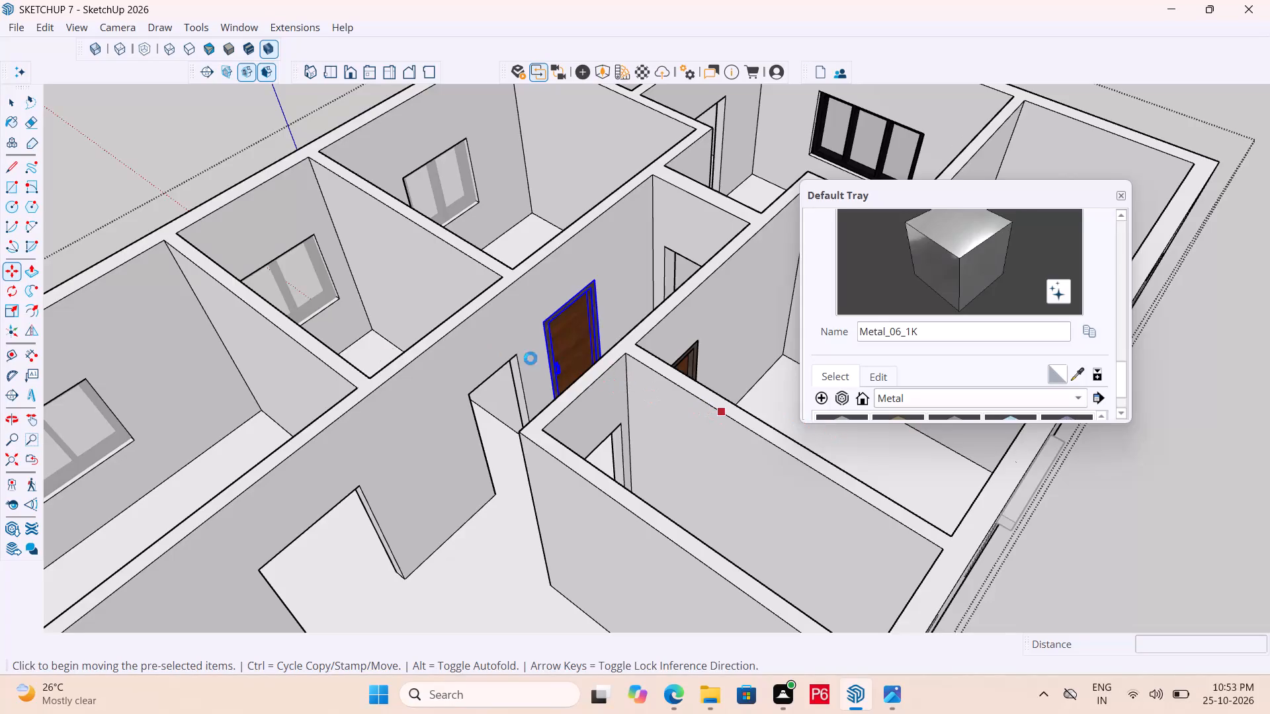
Save the model with the rotated door copy placed in the corridor doorway.
{"action": "key", "text": "ctrl+s"}
{"action": "key", "text": "ctrl+s"}
{"action": "key", "text": "ctrl+s"}
{"action": "key", "text": "ctrl+s"}
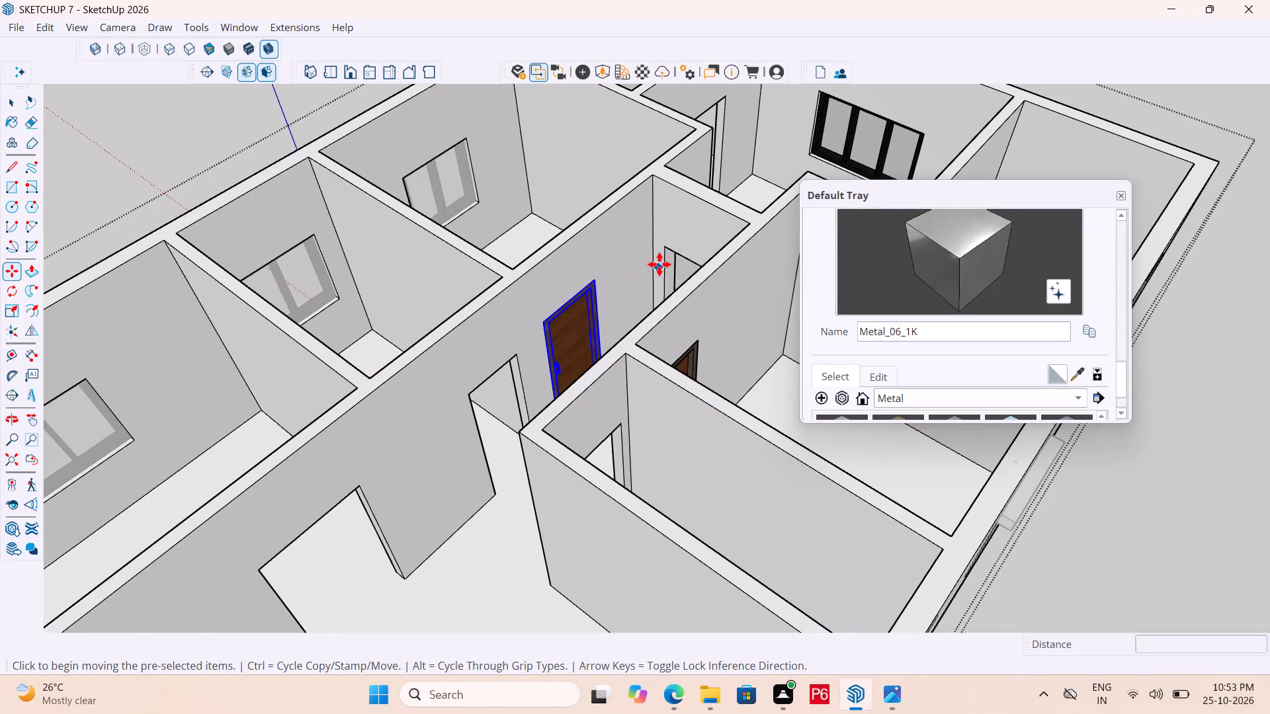
Close the Default Tray, examine the placed door and remaining doorways from above, and save the model.
{"action": "scroll", "coordinate": [659, 264], "scroll_direction": "down", "scroll_amount": 5}
{"action": "middle_click", "coordinate": [538, 366]}
{"action": "key", "text": "space"}
{"action": "key", "text": "space"}
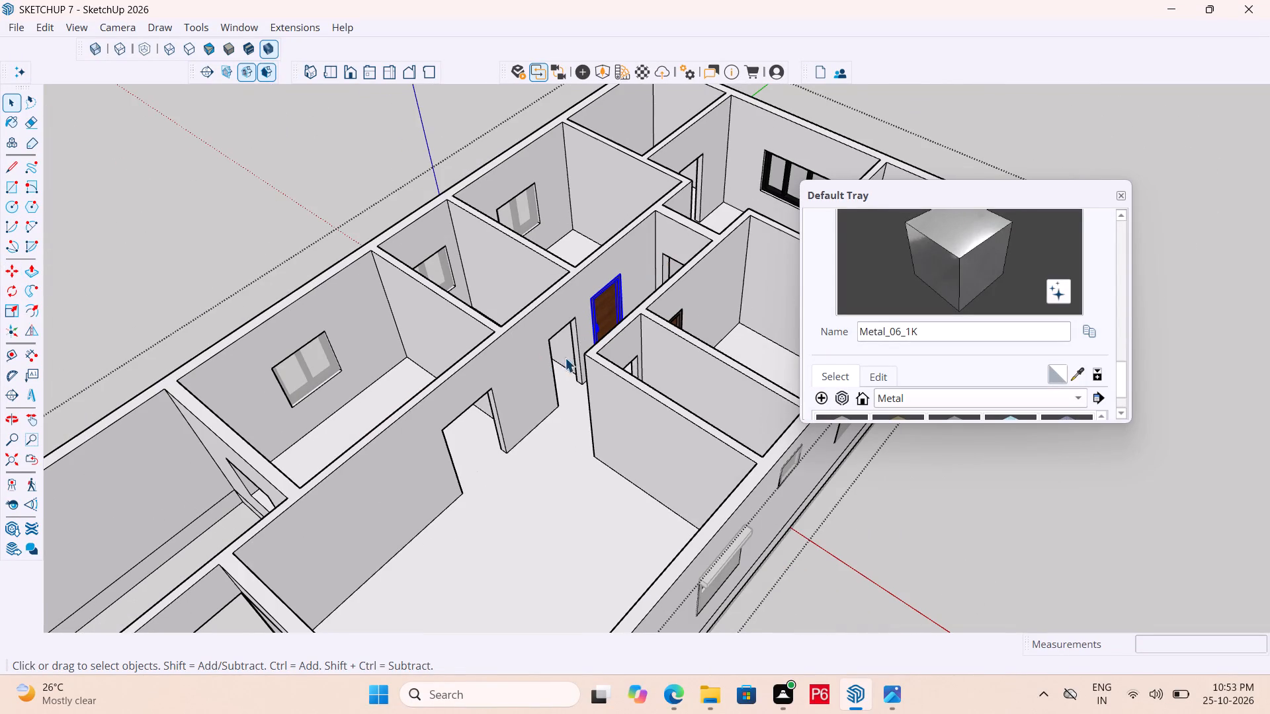
{"action": "middle_click_drag", "start_coordinate": [581, 322], "coordinate": [657, 319]}
{"action": "scroll", "coordinate": [532, 344], "scroll_direction": "up", "scroll_amount": 5}
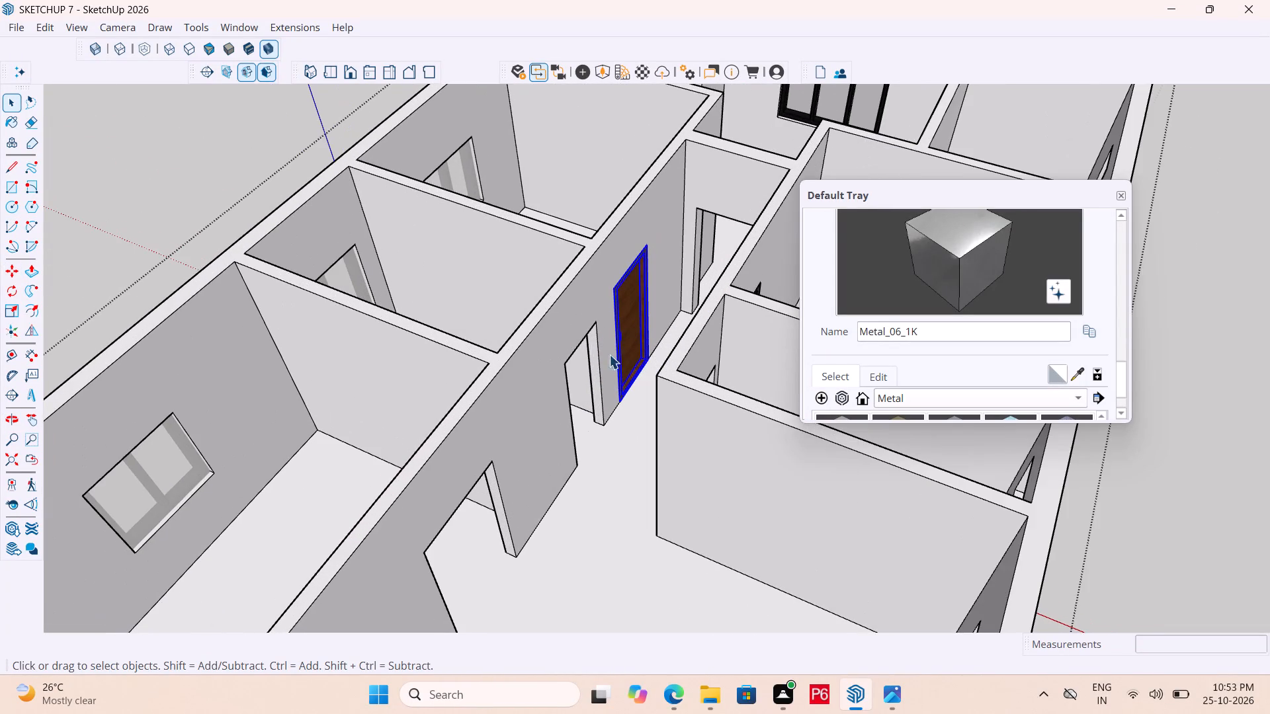
{"action": "scroll", "coordinate": [571, 340], "scroll_direction": "down", "scroll_amount": 1}
{"action": "middle_click_drag", "start_coordinate": [568, 340], "coordinate": [710, 380]}
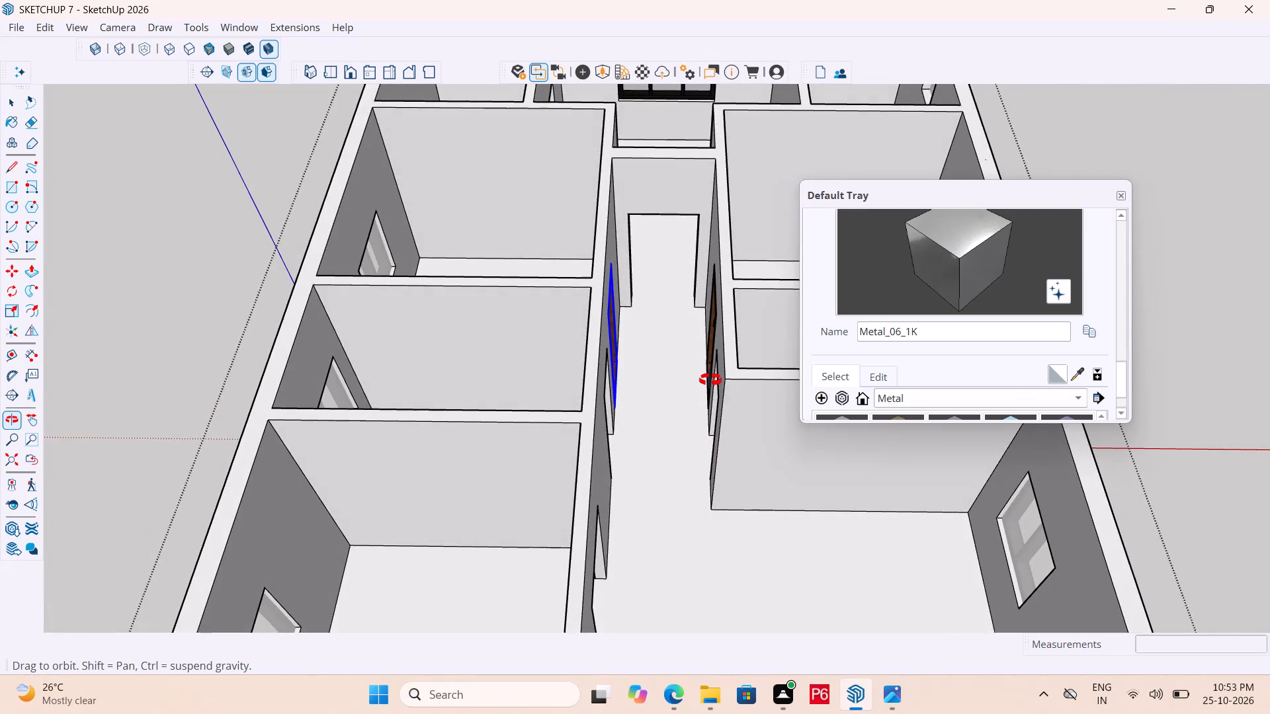
{"action": "middle_click_drag", "start_coordinate": [710, 380], "coordinate": [571, 352]}
{"action": "left_click", "coordinate": [1121, 194]}
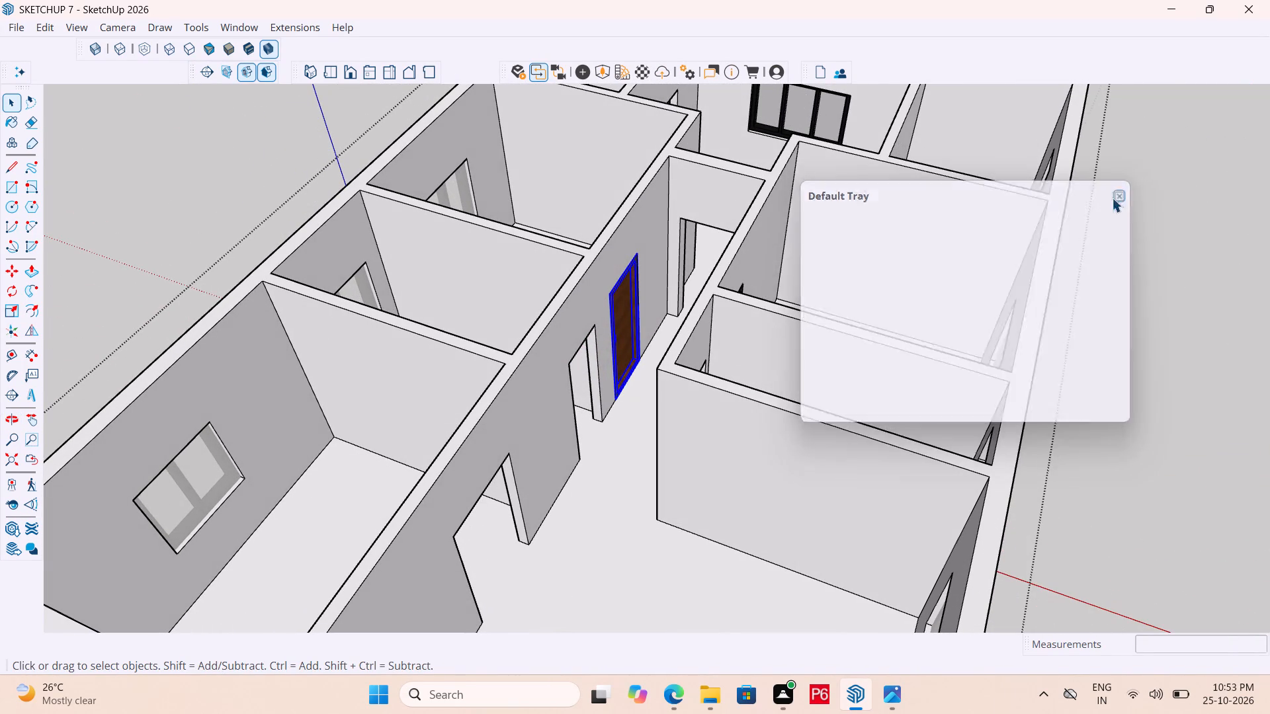
{"action": "middle_click_drag", "start_coordinate": [796, 297], "coordinate": [630, 356]}
{"action": "left_click", "coordinate": [823, 377]}
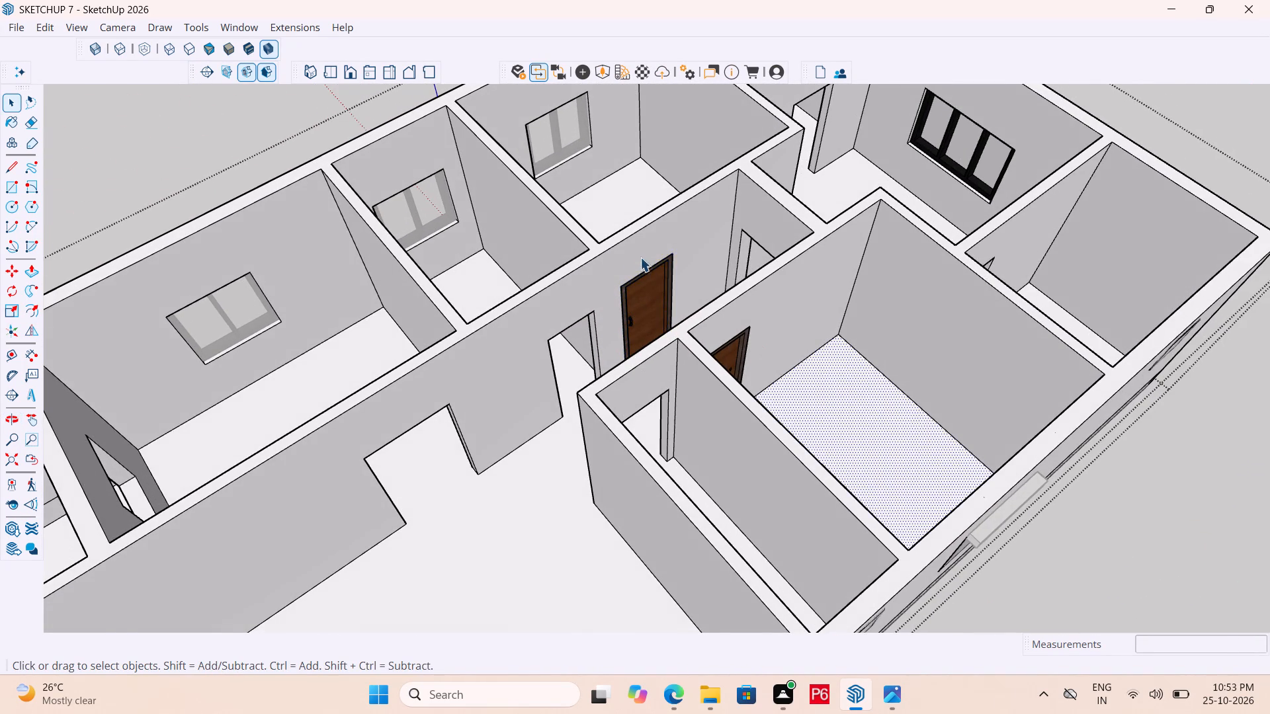
{"action": "scroll", "coordinate": [607, 257], "scroll_direction": "down", "scroll_amount": 3}
{"action": "middle_click_drag", "start_coordinate": [540, 263], "coordinate": [649, 219]}
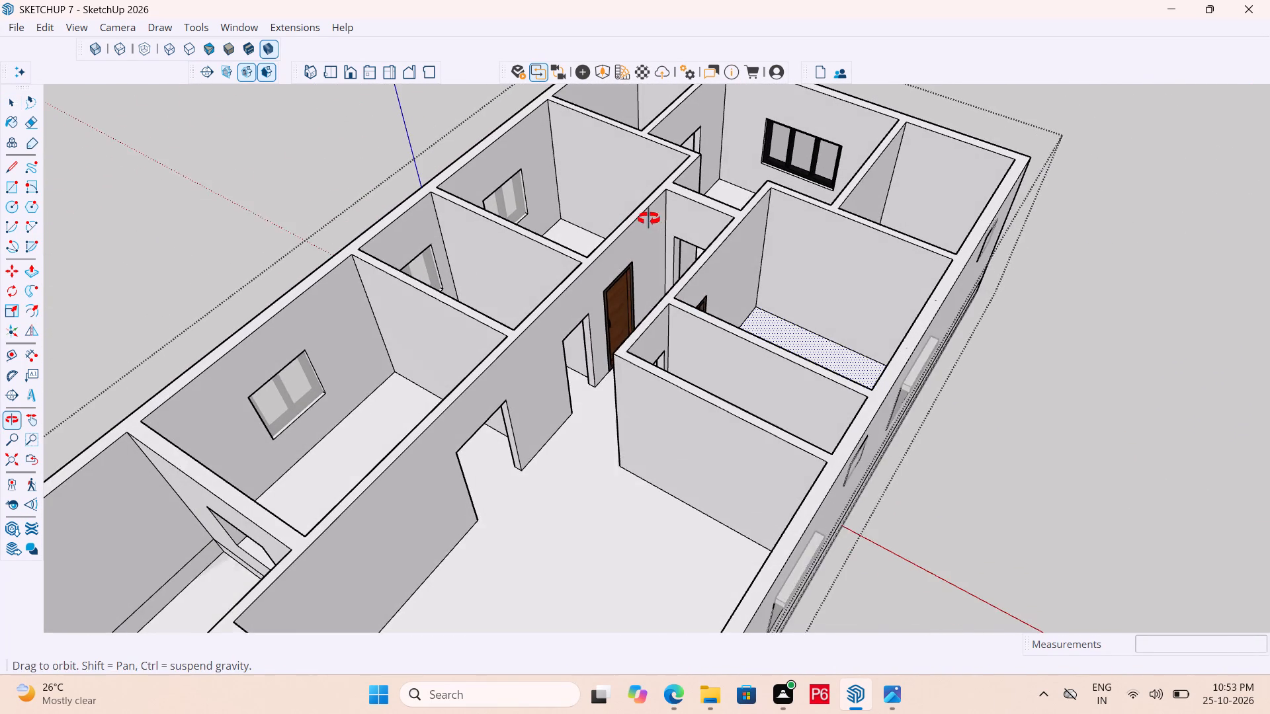
{"action": "middle_click_drag", "start_coordinate": [649, 219], "coordinate": [644, 219]}
{"action": "key", "text": "ctrl+s"}
{"action": "key", "text": "ctrl+s"}
{"action": "key", "text": "ctrl+s"}
{"action": "key", "text": "ctrl+s"}
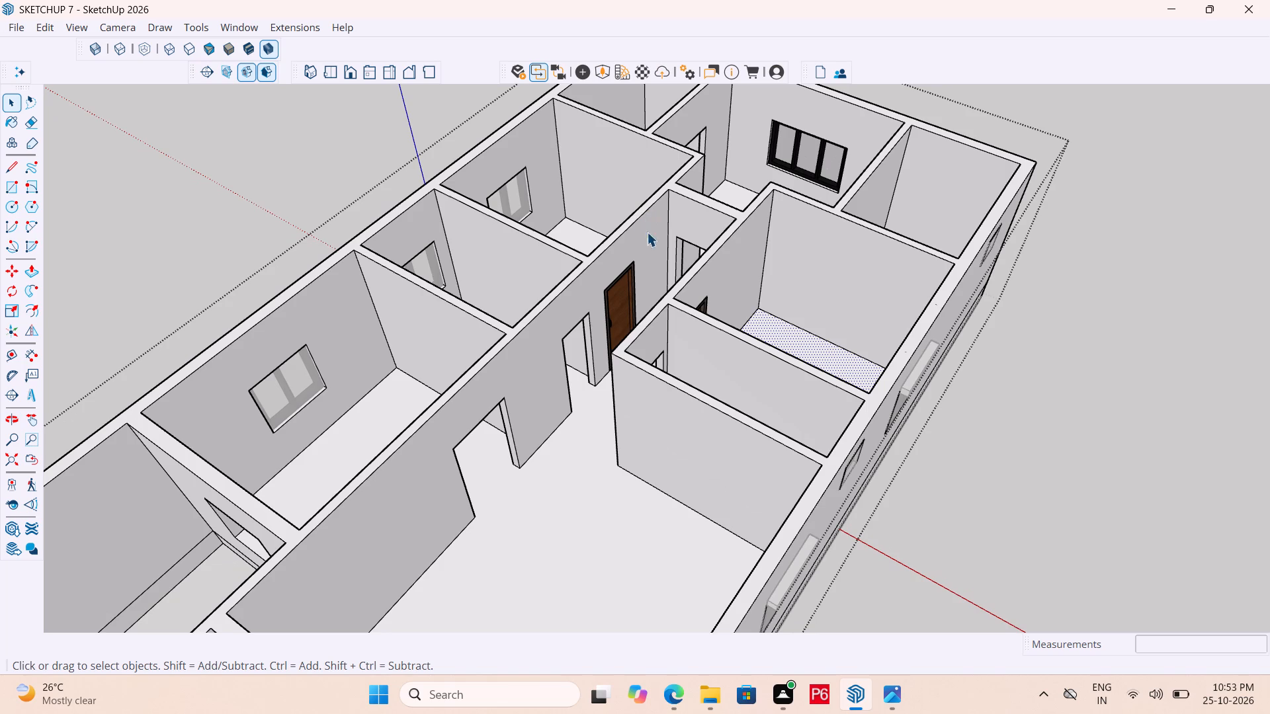
Examine the corridor doors' frames and handles up close and from both sides of the corridor, and save the model.
{"action": "middle_click_drag", "start_coordinate": [638, 295], "coordinate": [609, 296]}
{"action": "scroll", "coordinate": [609, 296], "scroll_direction": "up", "scroll_amount": 18}
{"action": "middle_click", "coordinate": [609, 301]}
{"action": "scroll", "coordinate": [640, 365], "scroll_direction": "up", "scroll_amount": 1}
{"action": "middle_click_drag", "start_coordinate": [627, 360], "coordinate": [536, 333]}
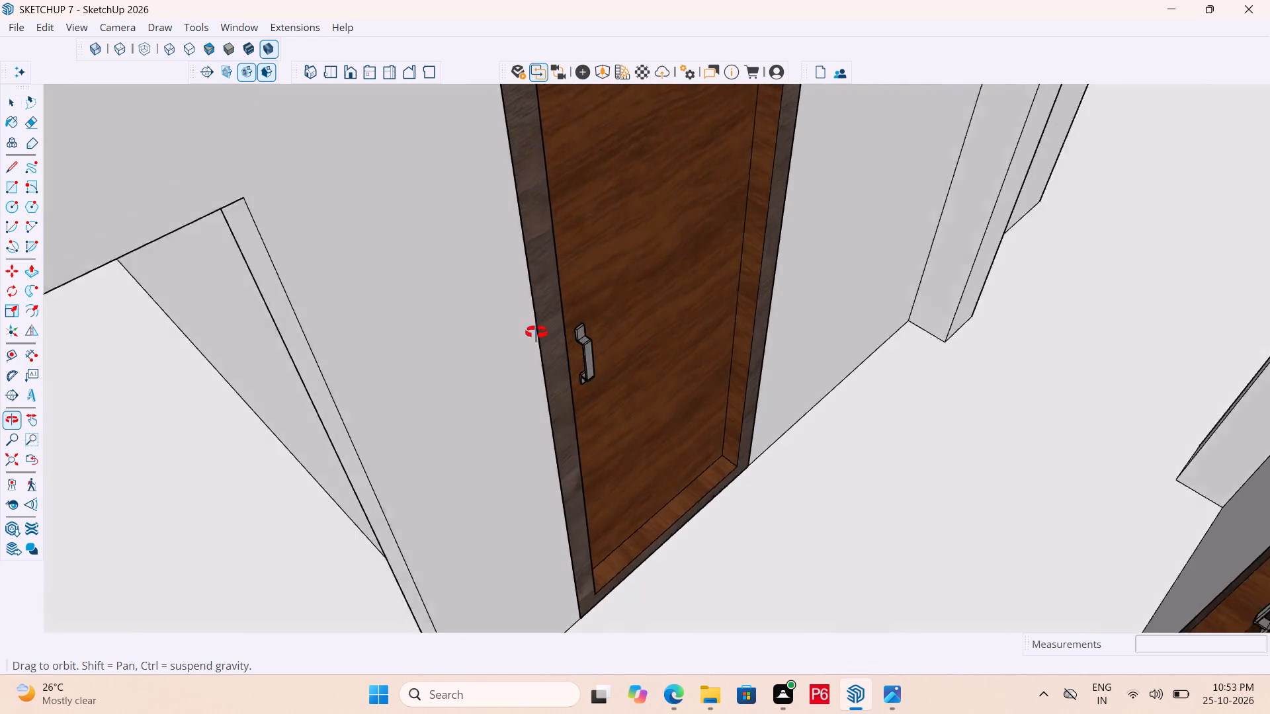
{"action": "middle_click_drag", "start_coordinate": [536, 333], "coordinate": [68, 383]}
{"action": "scroll", "coordinate": [500, 372], "scroll_direction": "down", "scroll_amount": 6}
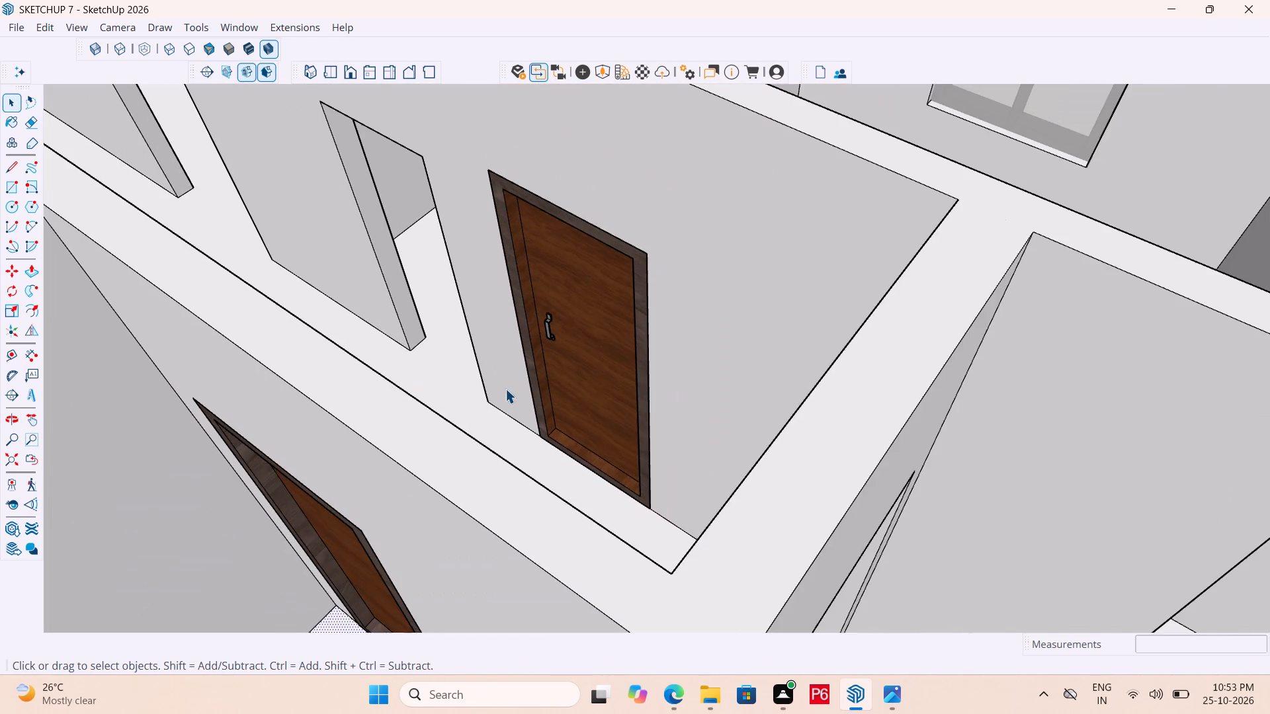
{"action": "middle_click_drag", "start_coordinate": [571, 385], "coordinate": [614, 377]}
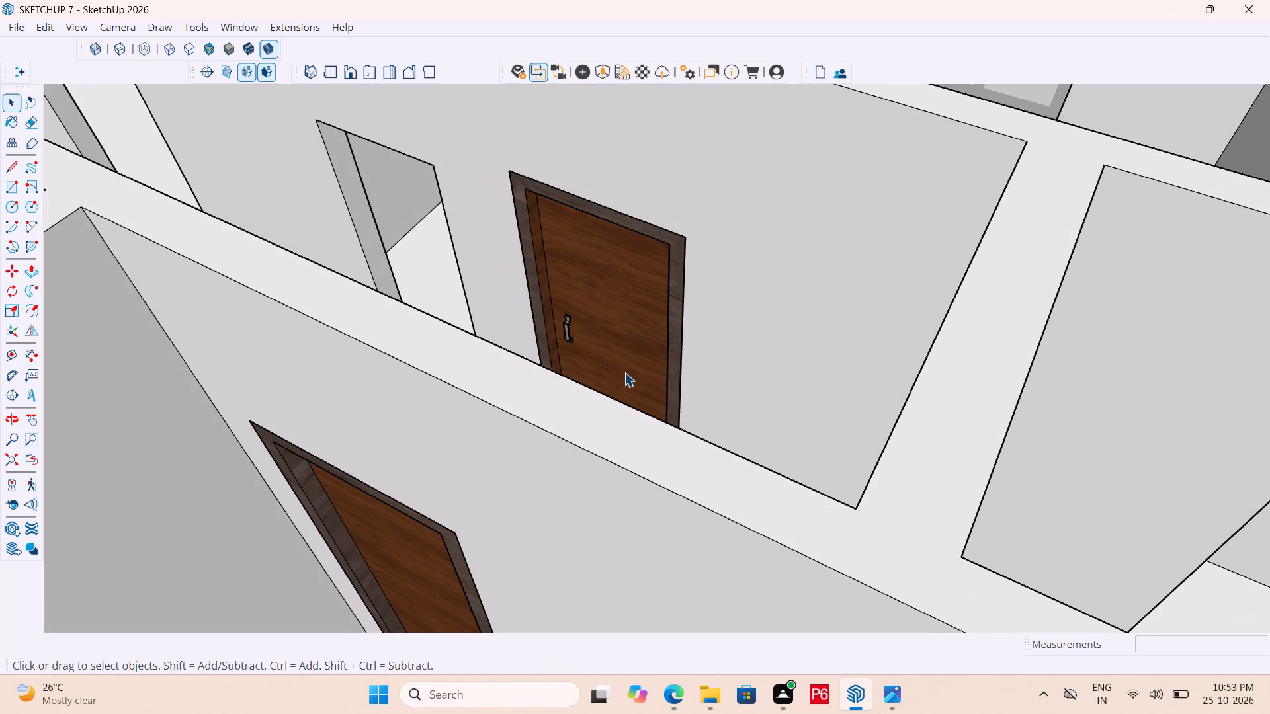
{"action": "scroll", "coordinate": [547, 370], "scroll_direction": "up", "scroll_amount": 6}
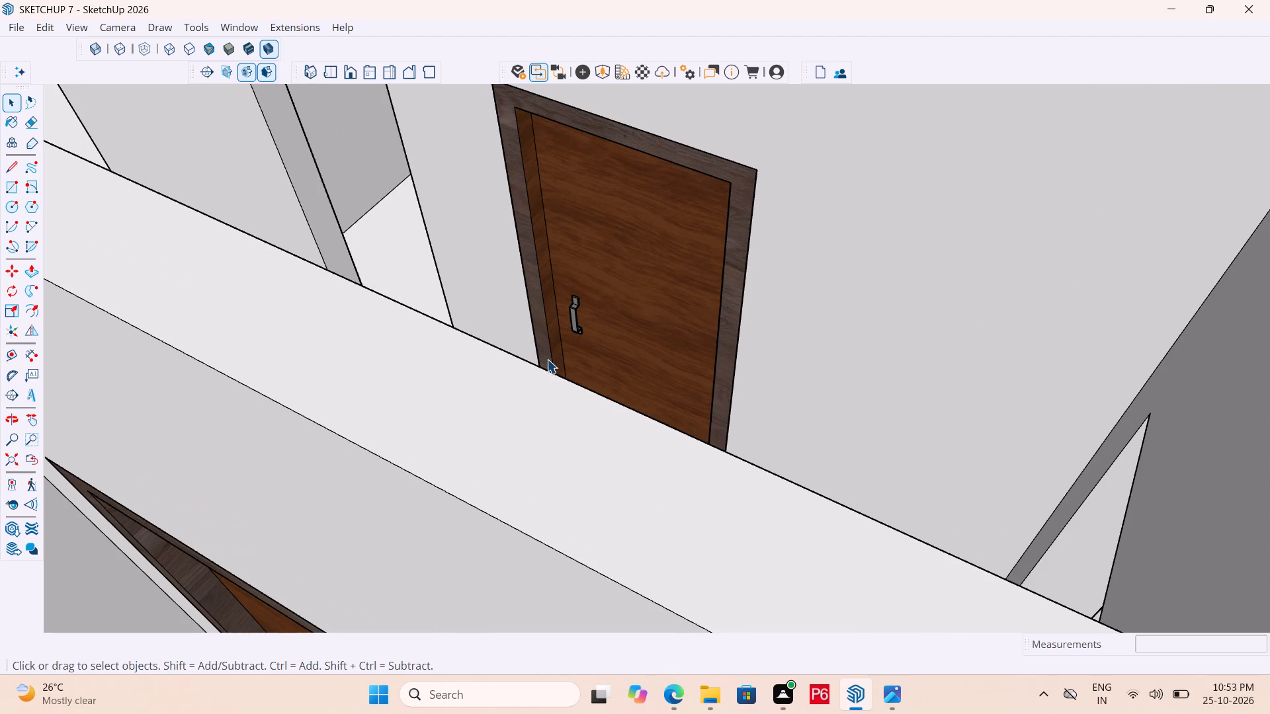
{"action": "key", "text": "ctrl+s"}
{"action": "key", "text": "ctrl+s"}
{"action": "key", "text": "ctrl+s"}
{"action": "key", "text": "ctrl+s"}
{"action": "scroll", "coordinate": [641, 313], "scroll_direction": "down", "scroll_amount": 6}
{"action": "middle_click_drag", "start_coordinate": [563, 421], "coordinate": [1210, 588]}
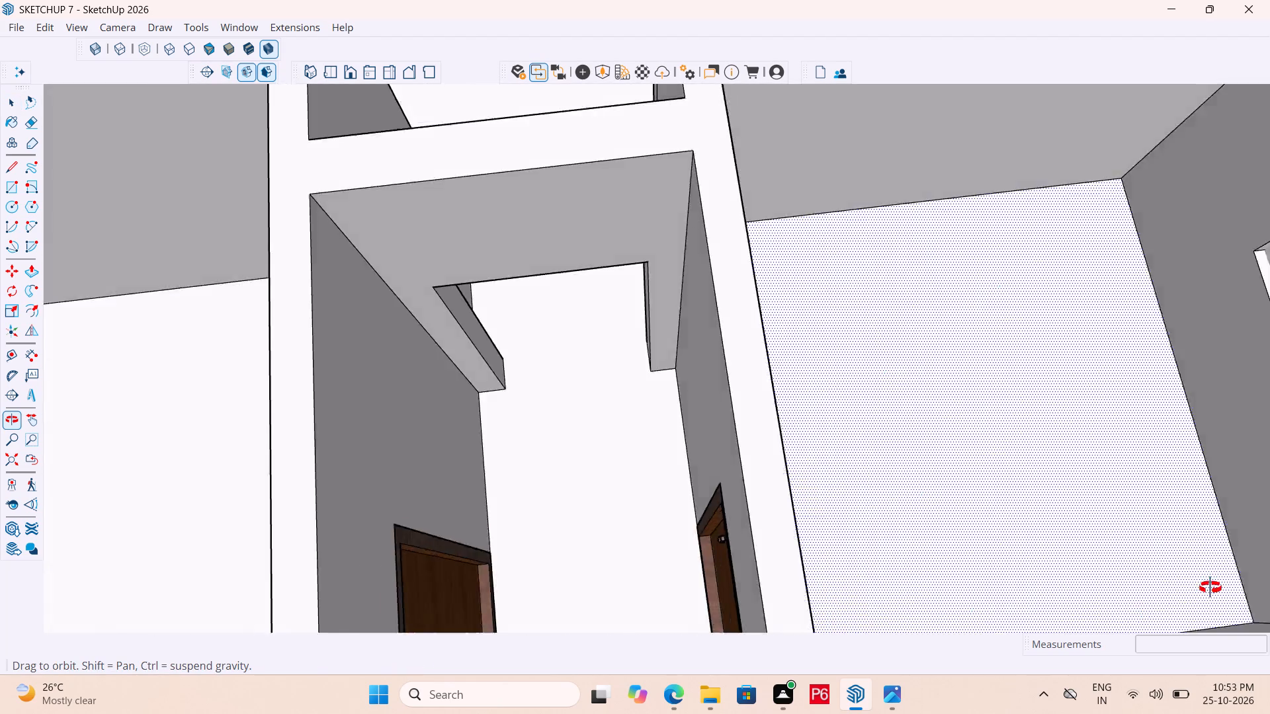
{"action": "middle_click_drag", "start_coordinate": [1210, 588], "coordinate": [1010, 325]}
{"action": "scroll", "coordinate": [1027, 367], "scroll_direction": "down", "scroll_amount": 4}
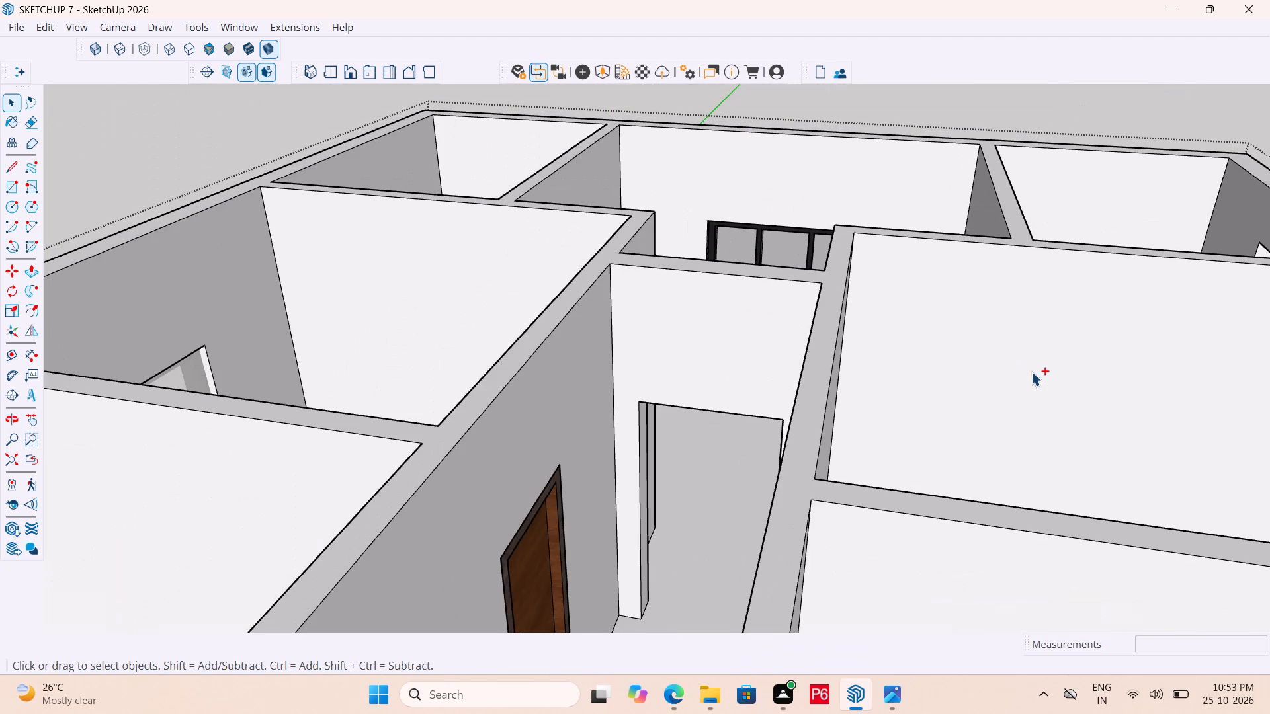
{"action": "key", "text": "ctrl+s"}
{"action": "key", "text": "ctrl+s"}
{"action": "key", "text": "ctrl+s"}
{"action": "key", "text": "ctrl+s"}
{"action": "scroll", "coordinate": [706, 288], "scroll_direction": "down", "scroll_amount": 5}
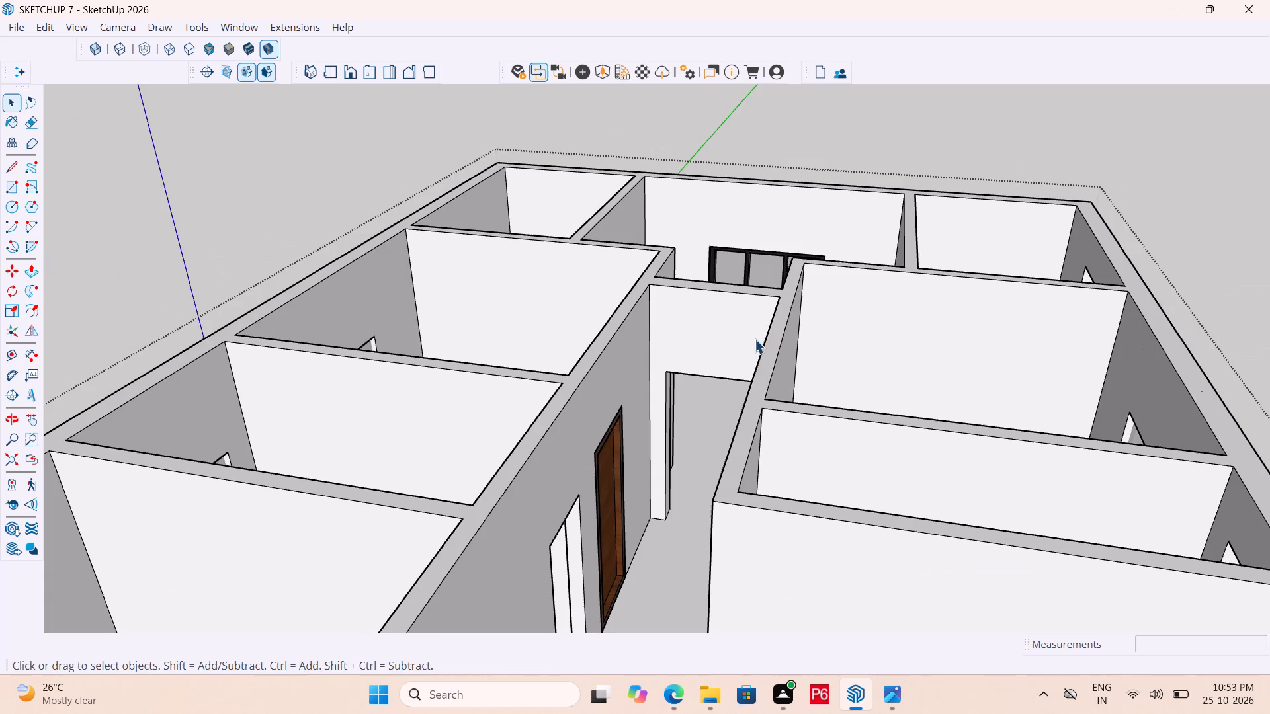
Erase the stray vertical edge on the wall face beyond the corridor's end doorway and save the model.
{"action": "middle_click_drag", "start_coordinate": [757, 339], "coordinate": [794, 432]}
{"action": "scroll", "coordinate": [636, 537], "scroll_direction": "up", "scroll_amount": 1}
{"action": "middle_click_drag", "start_coordinate": [654, 539], "coordinate": [824, 541]}
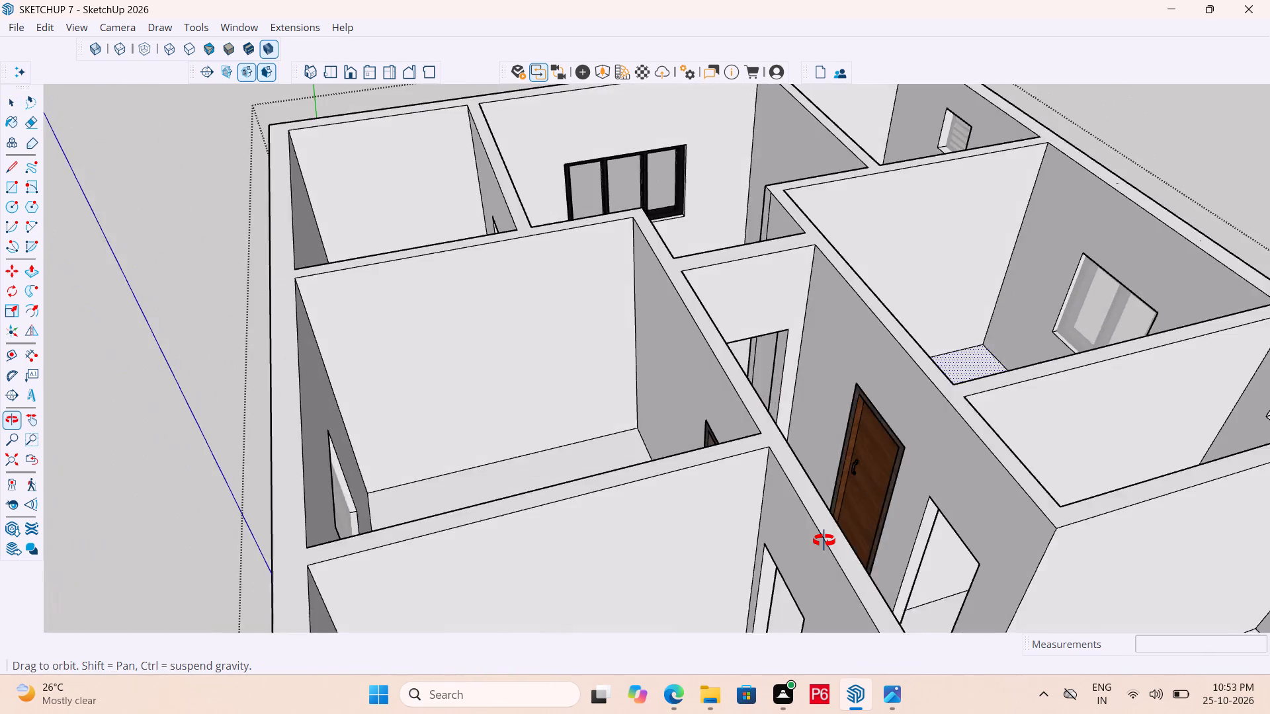
{"action": "middle_click_drag", "start_coordinate": [824, 541], "coordinate": [867, 535]}
{"action": "scroll", "coordinate": [1001, 475], "scroll_direction": "up", "scroll_amount": 6}
{"action": "middle_click_drag", "start_coordinate": [645, 358], "coordinate": [460, 364]}
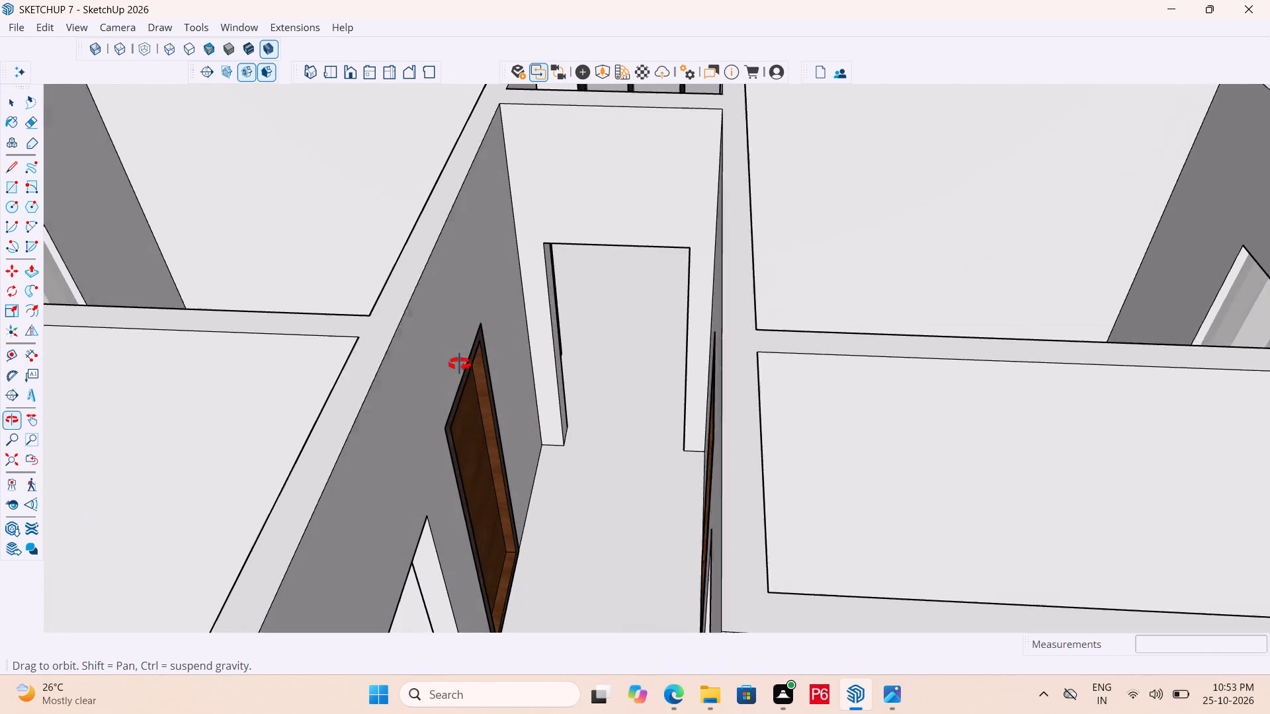
{"action": "middle_click_drag", "start_coordinate": [460, 364], "coordinate": [457, 369]}
{"action": "middle_click_drag", "start_coordinate": [613, 393], "coordinate": [657, 446]}
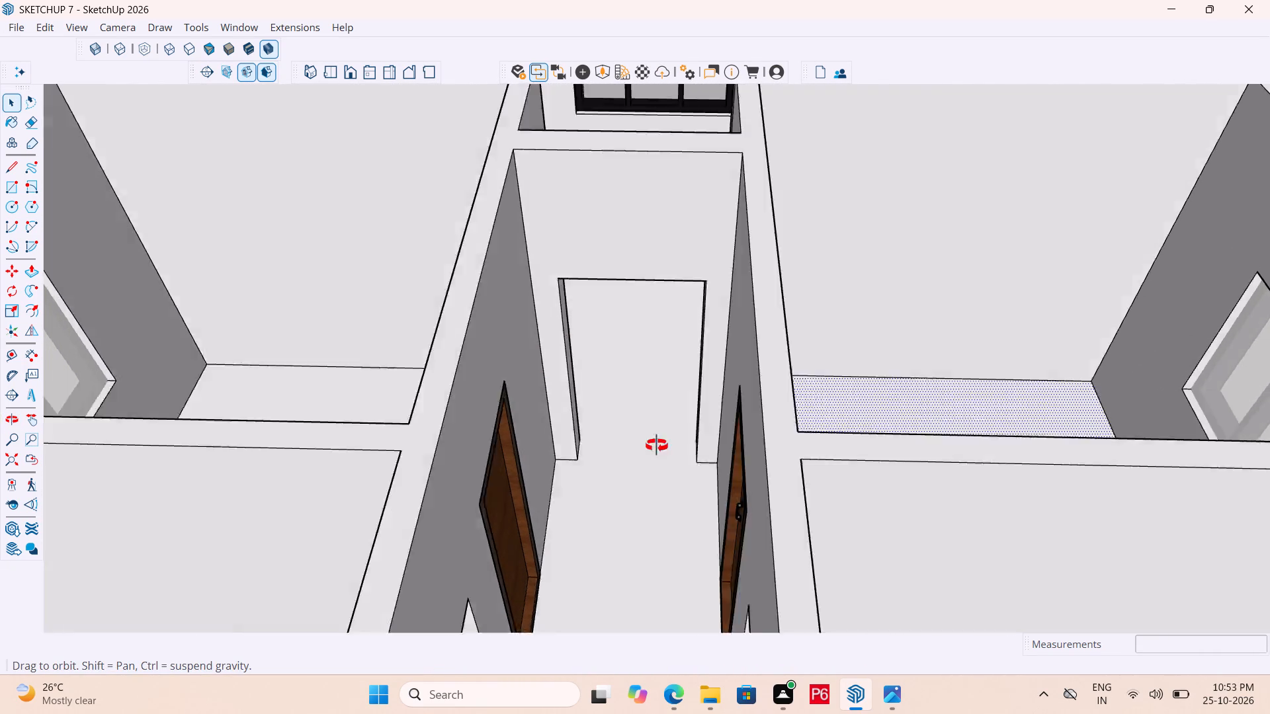
{"action": "middle_click_drag", "start_coordinate": [657, 446], "coordinate": [875, 586]}
{"action": "scroll", "coordinate": [790, 279], "scroll_direction": "up", "scroll_amount": 4}
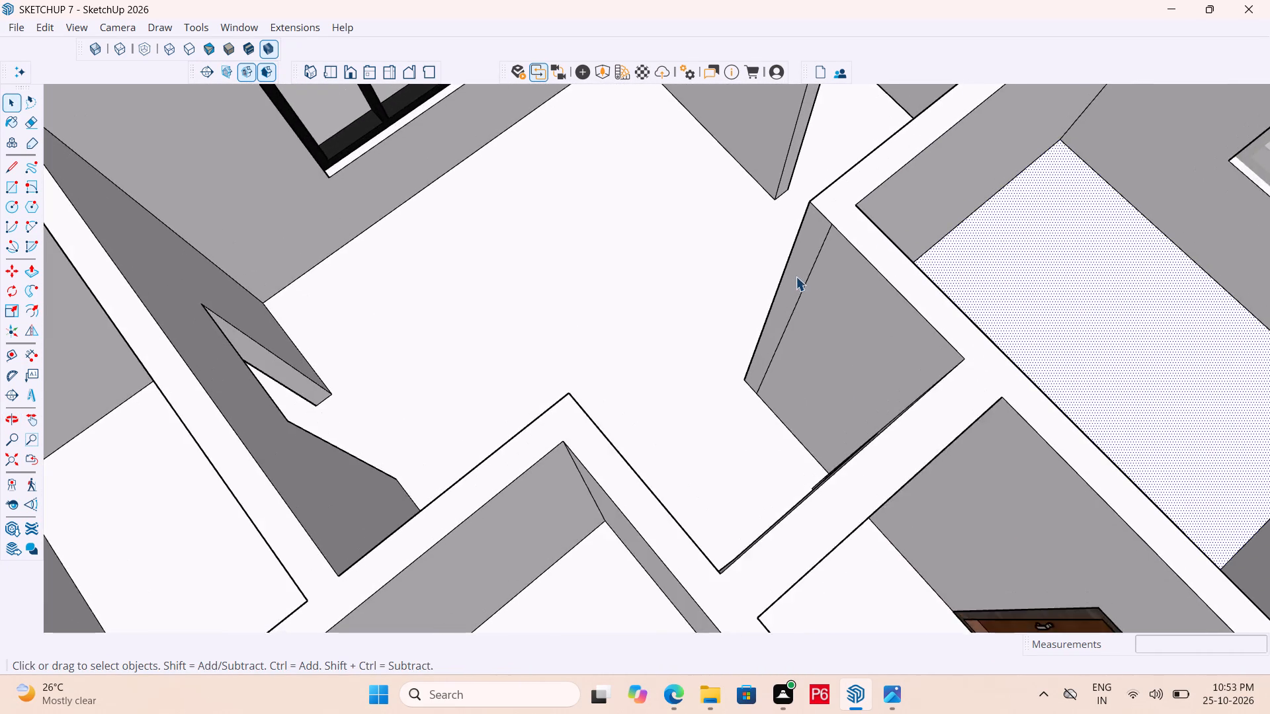
{"action": "left_click", "coordinate": [824, 295]}
{"action": "key", "text": "e"}
{"action": "double_click", "coordinate": [812, 267]}
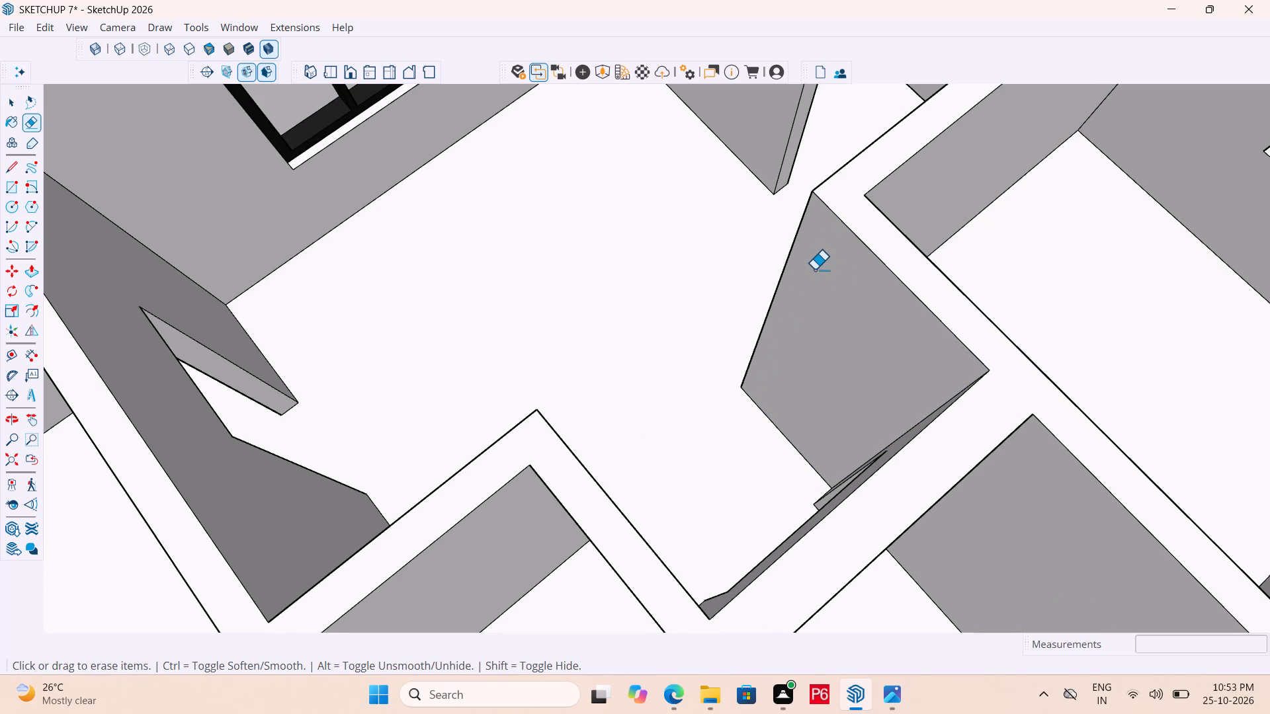
{"action": "key", "text": "ctrl+s"}
{"action": "key", "text": "ctrl+s"}
{"action": "key", "text": "ctrl+s"}
Draw a 7' × 3' 6" rectangle across the empty doorway at the end of the corridor, from upper corner to opposite bottom corner.
{"action": "scroll", "coordinate": [831, 292], "scroll_direction": "down", "scroll_amount": 4, "text": "ctrl"}
{"action": "middle_click_drag", "start_coordinate": [888, 344], "coordinate": [801, 344]}
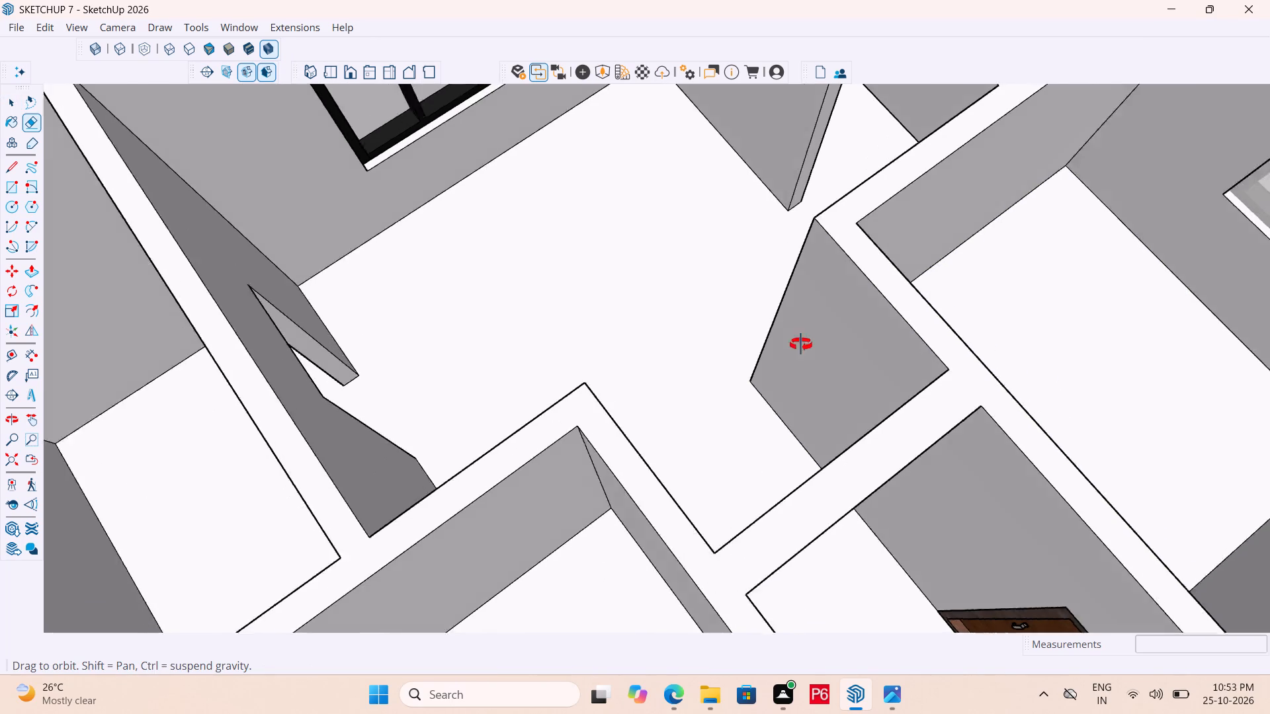
{"action": "middle_click_drag", "start_coordinate": [801, 344], "coordinate": [554, 189]}
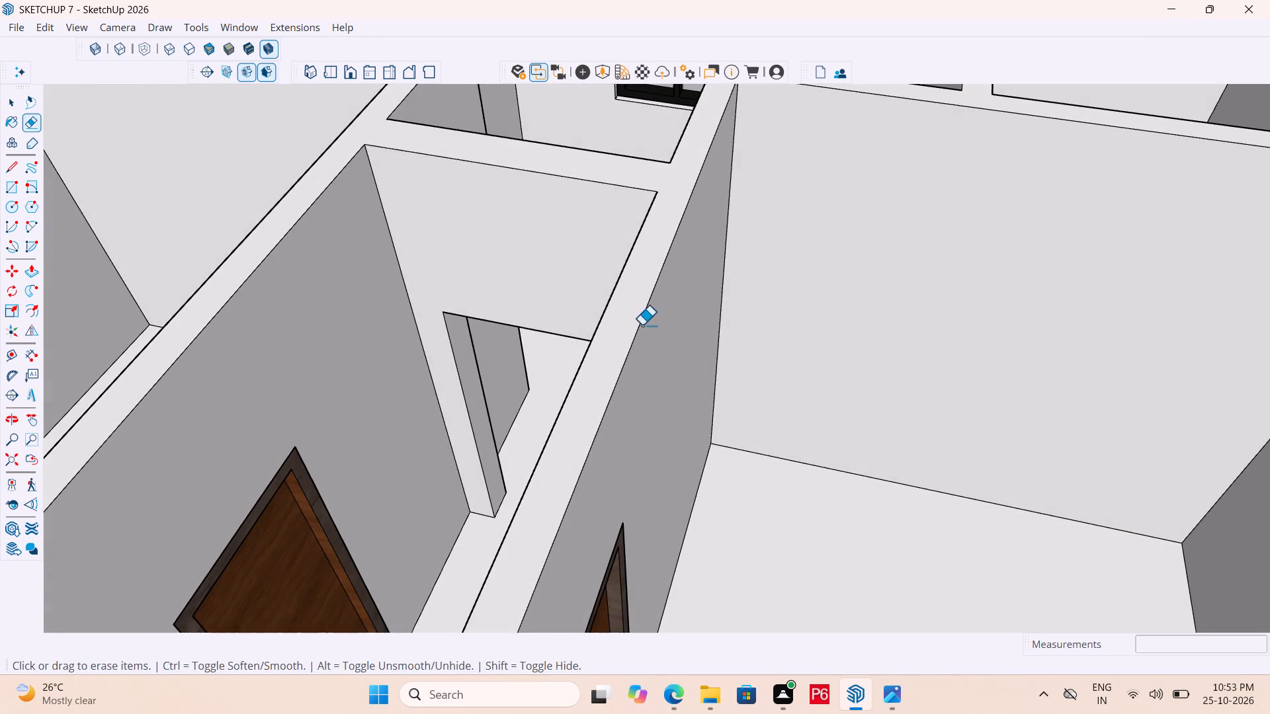
{"action": "middle_click_drag", "start_coordinate": [665, 329], "coordinate": [792, 323]}
{"action": "key", "text": "r"}
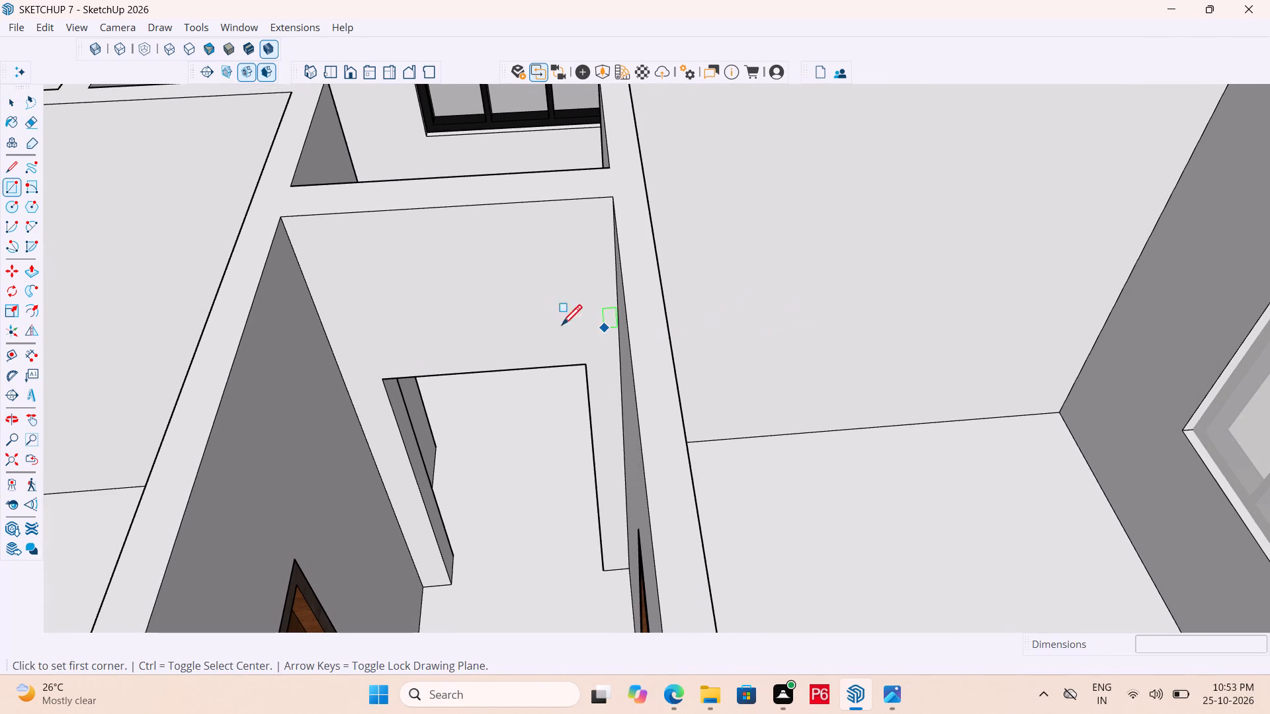
{"action": "left_click", "coordinate": [384, 379]}
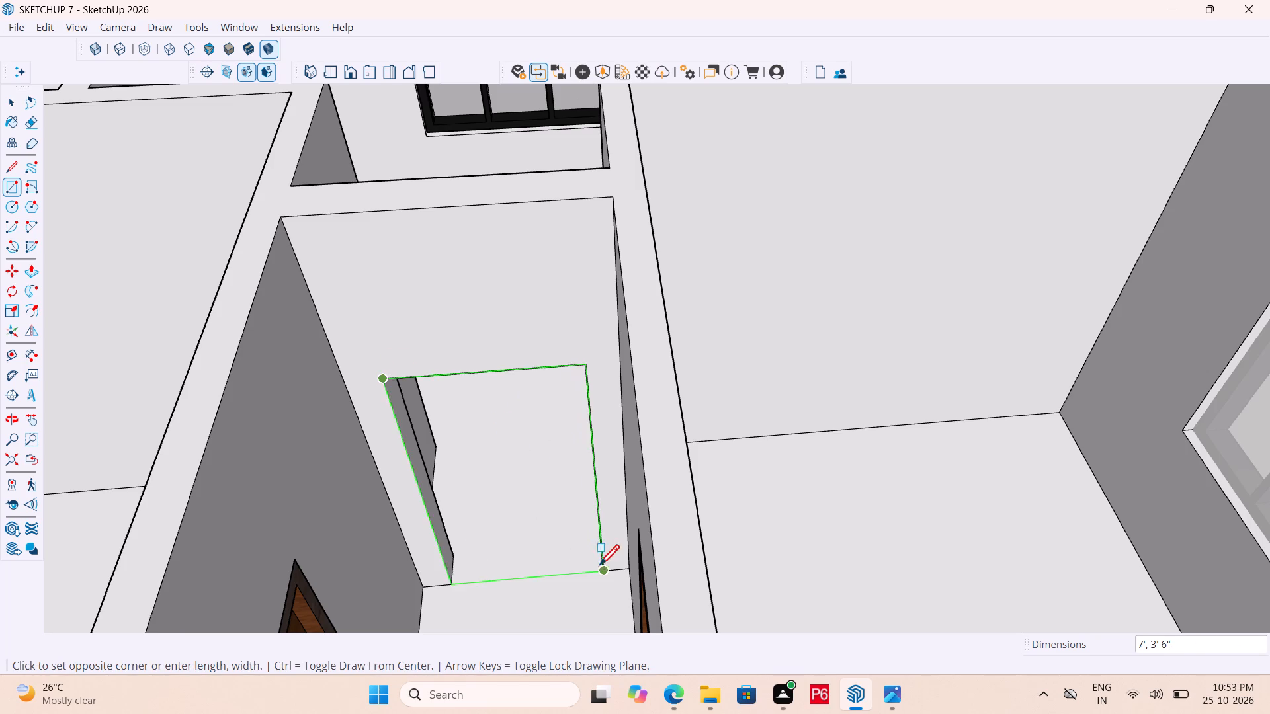
{"action": "left_click", "coordinate": [604, 573]}
Make the new doorway rectangle's face and edges into a group.
{"action": "key", "text": "space"}
{"action": "double_click", "coordinate": [487, 448]}
{"action": "right_click", "coordinate": [487, 446]}
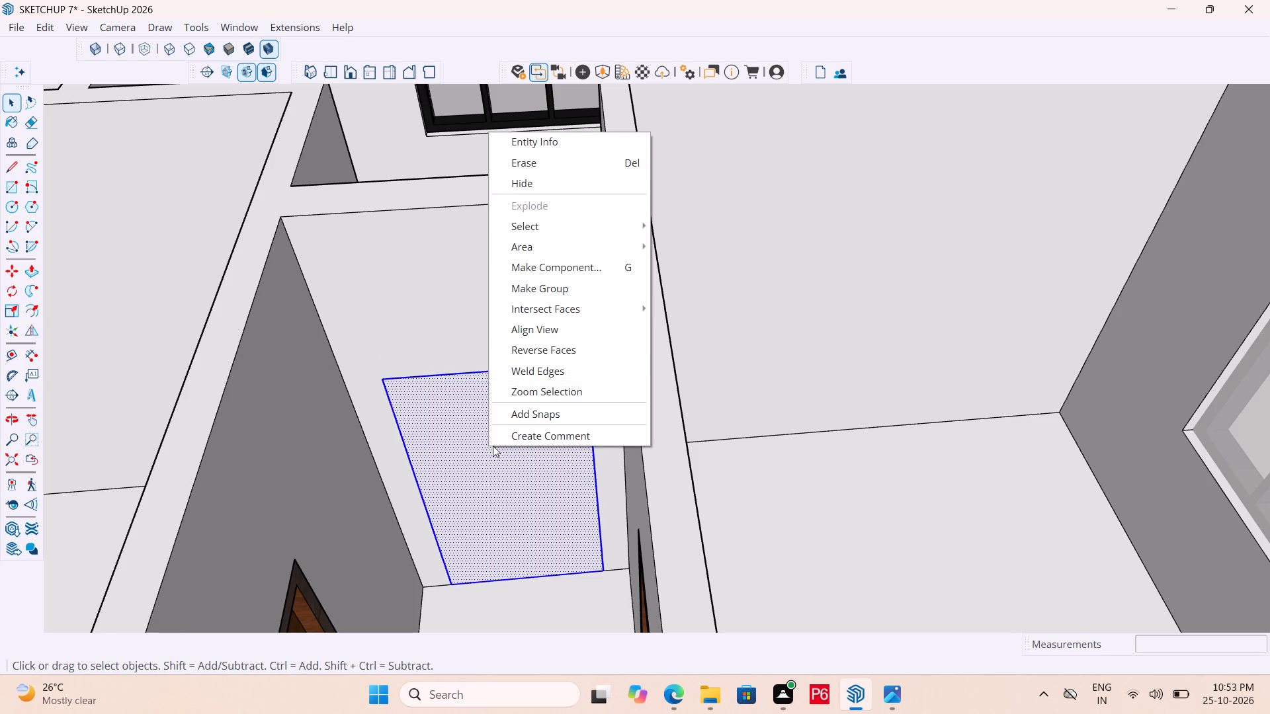
{"action": "left_click", "coordinate": [581, 292]}
{"action": "left_click", "coordinate": [496, 432]}
Inside the doorway rectangle's group, offset the face outline inward by 3" to form the door frame.
{"action": "double_click", "coordinate": [490, 412]}
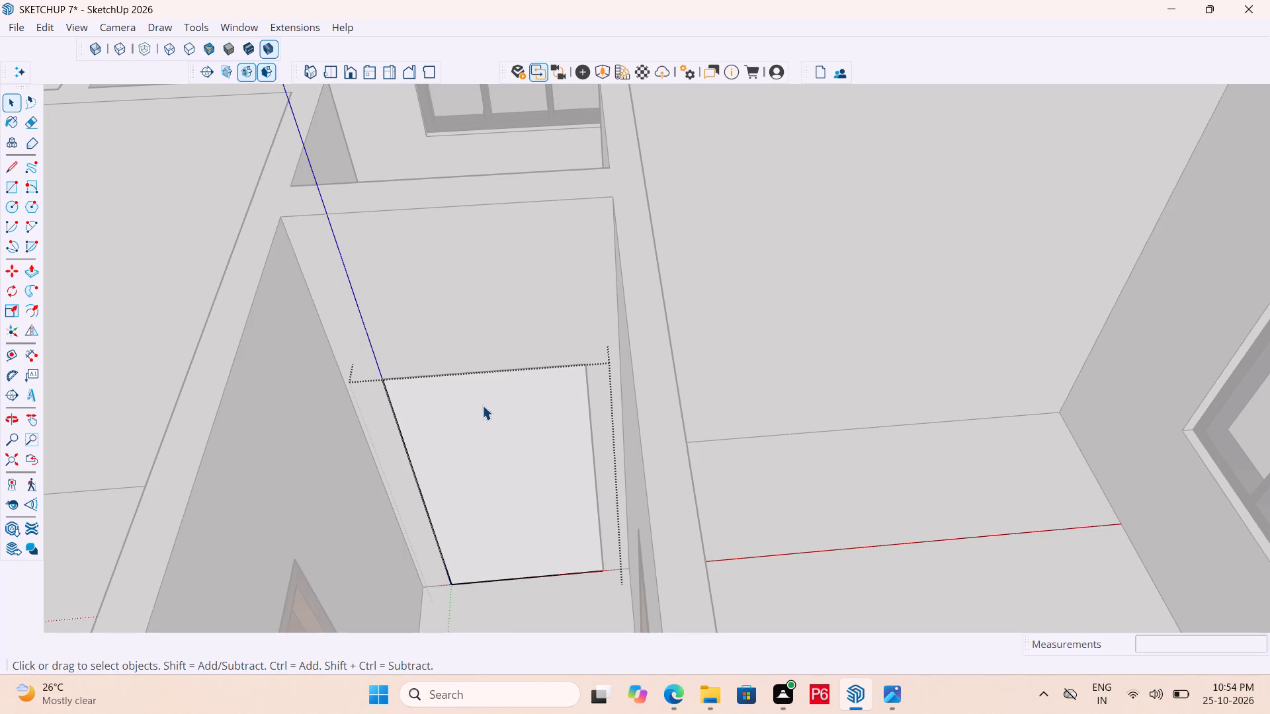
{"action": "left_click", "coordinate": [38, 307]}
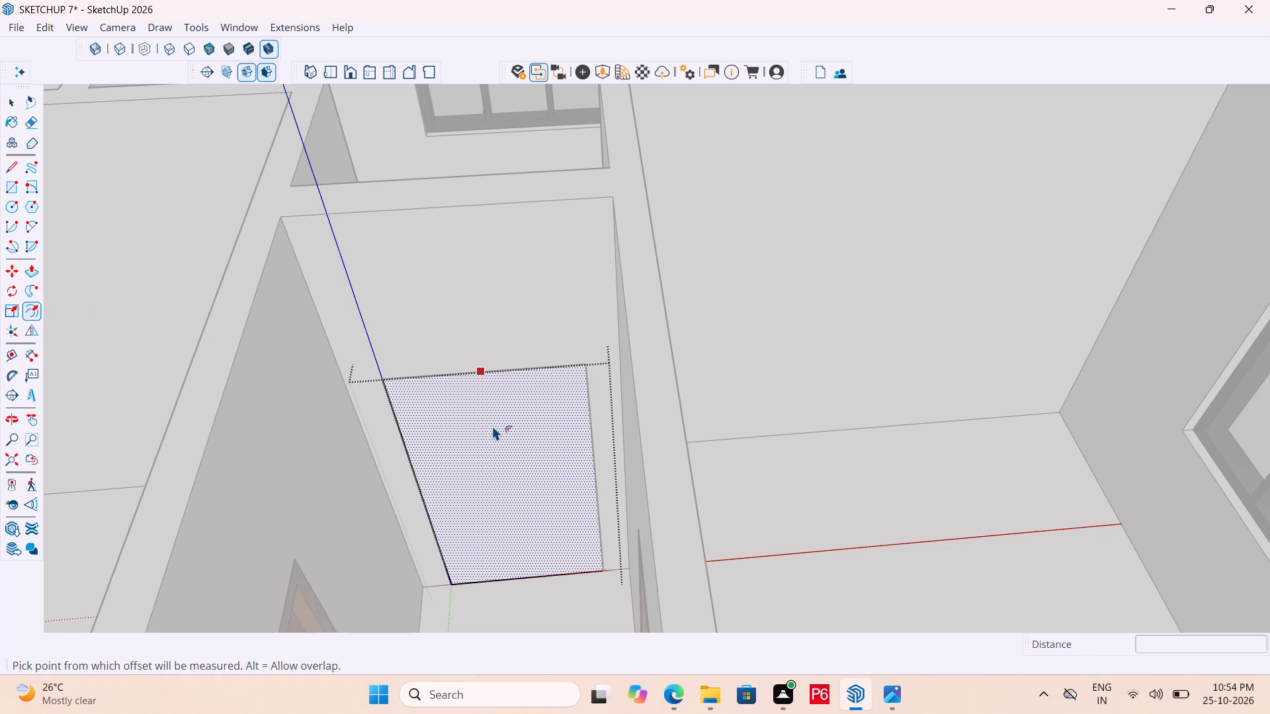
{"action": "left_click", "coordinate": [492, 426]}
{"action": "type", "text": "3\""}
{"action": "key", "text": "Return"}
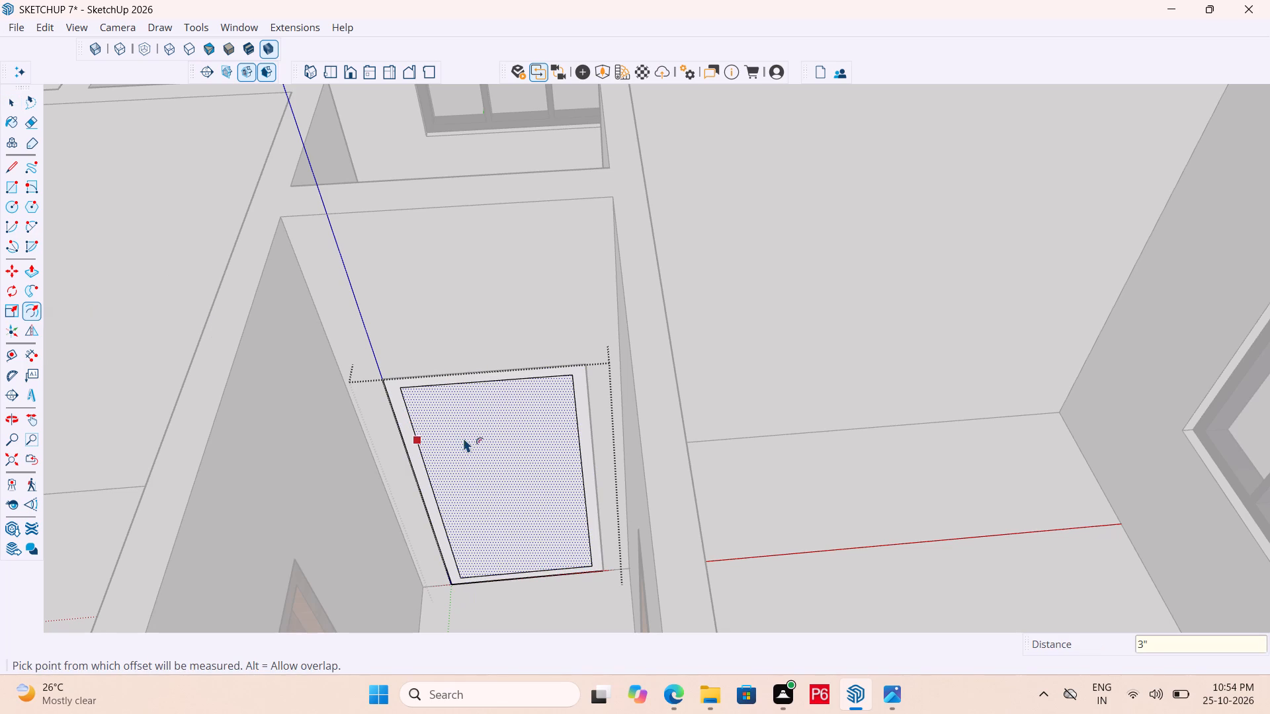
{"action": "key", "text": "space"}
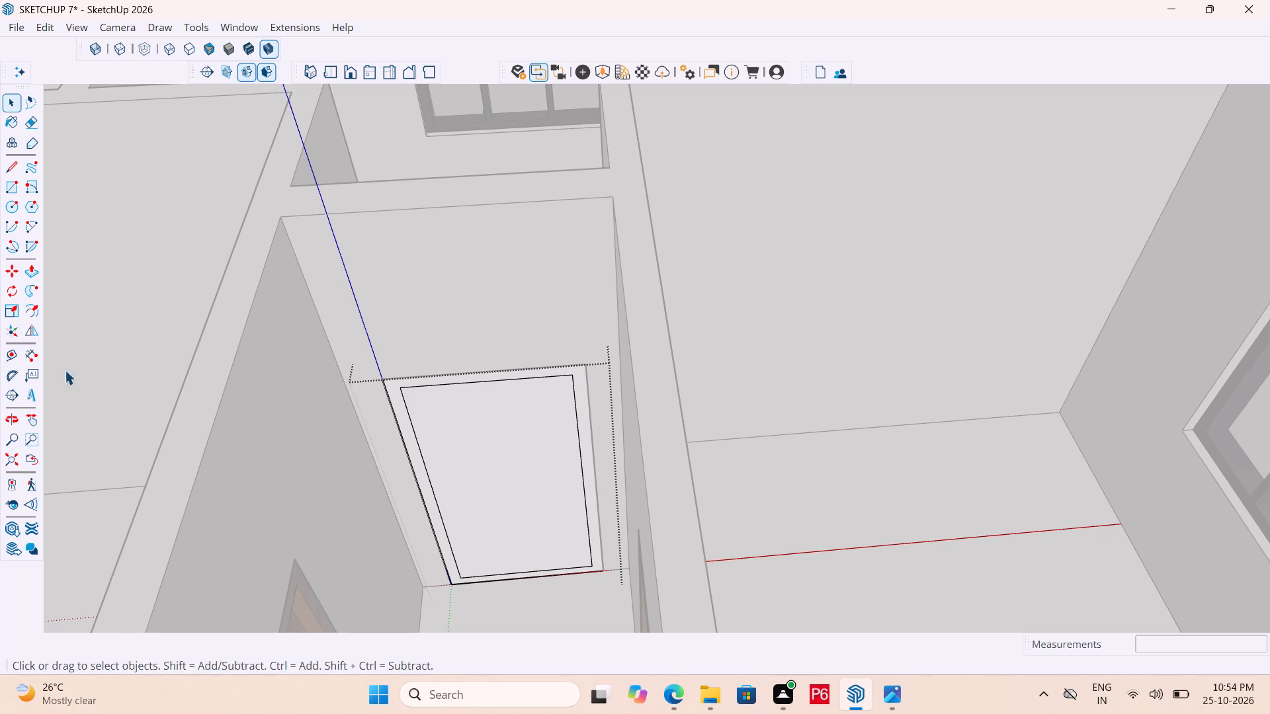
Paint the border face of the corridor-end door with the dark brown wood material from the Wood collection.
{"action": "key", "text": "b"}
{"action": "scroll", "coordinate": [989, 349], "scroll_direction": "down", "scroll_amount": 2}
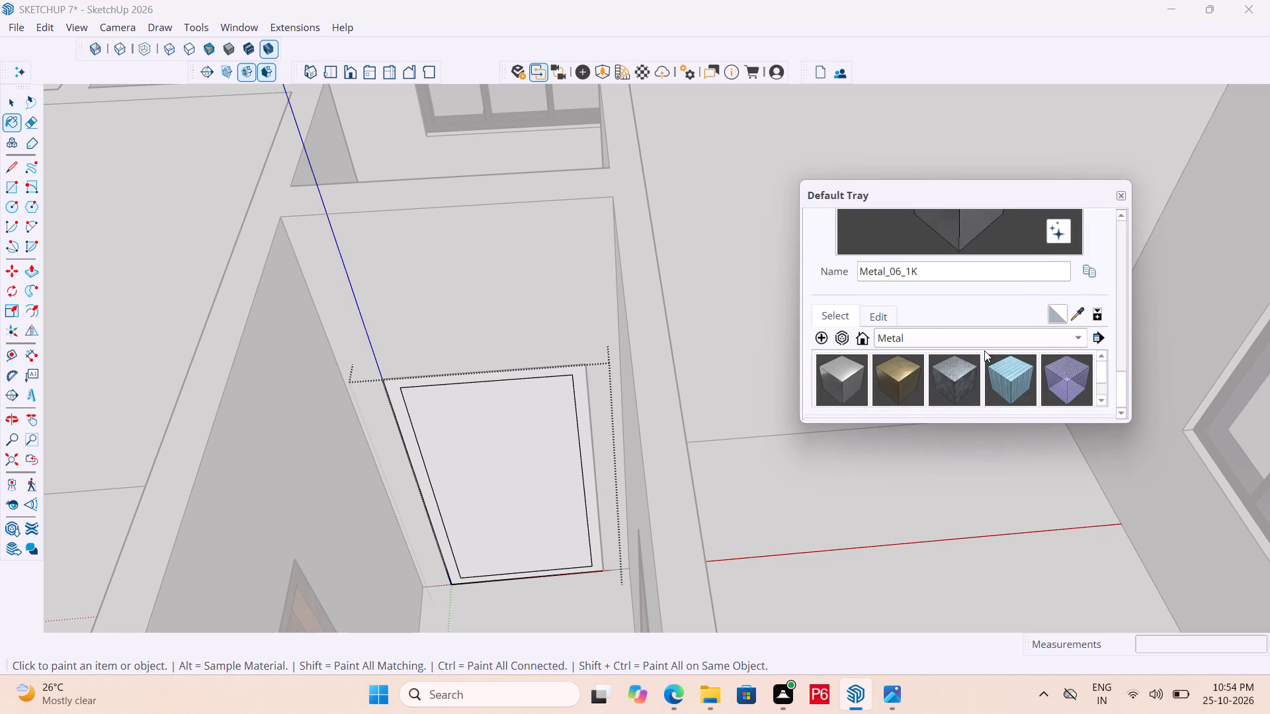
{"action": "left_click", "coordinate": [992, 341]}
{"action": "left_click", "coordinate": [943, 406]}
{"action": "left_click", "coordinate": [981, 344]}
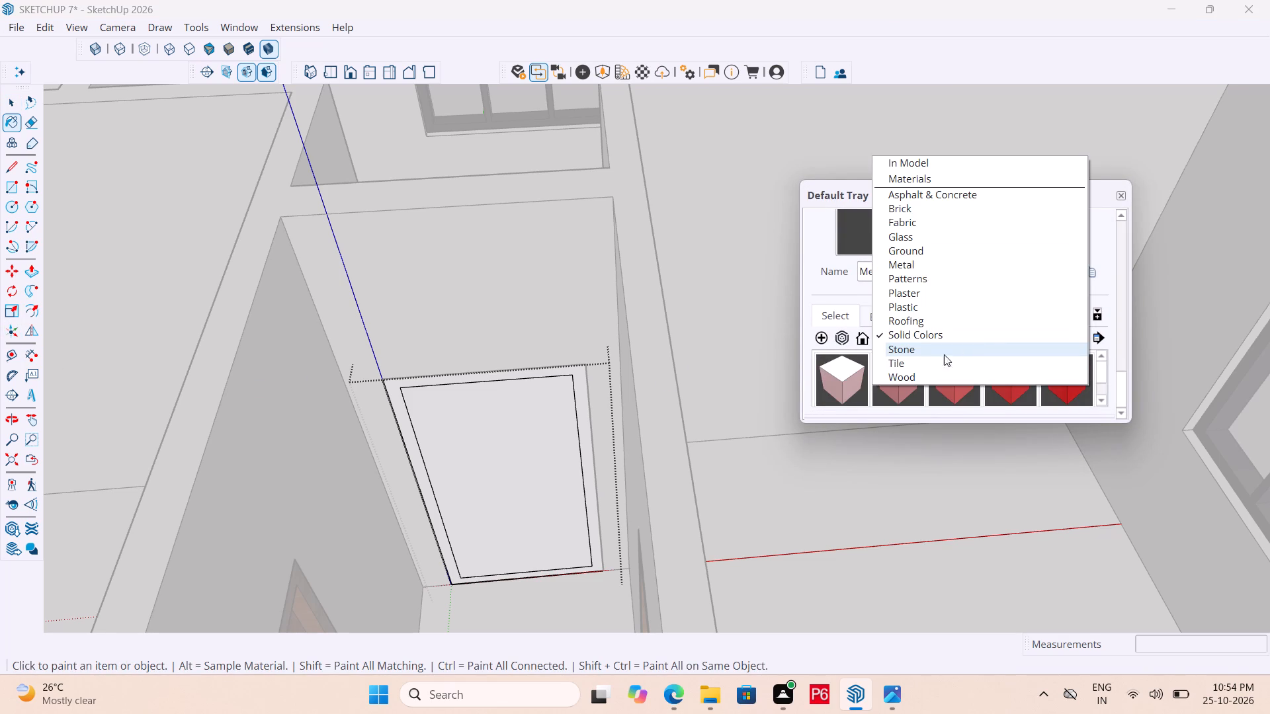
{"action": "left_click", "coordinate": [935, 368]}
{"action": "left_click", "coordinate": [956, 342]}
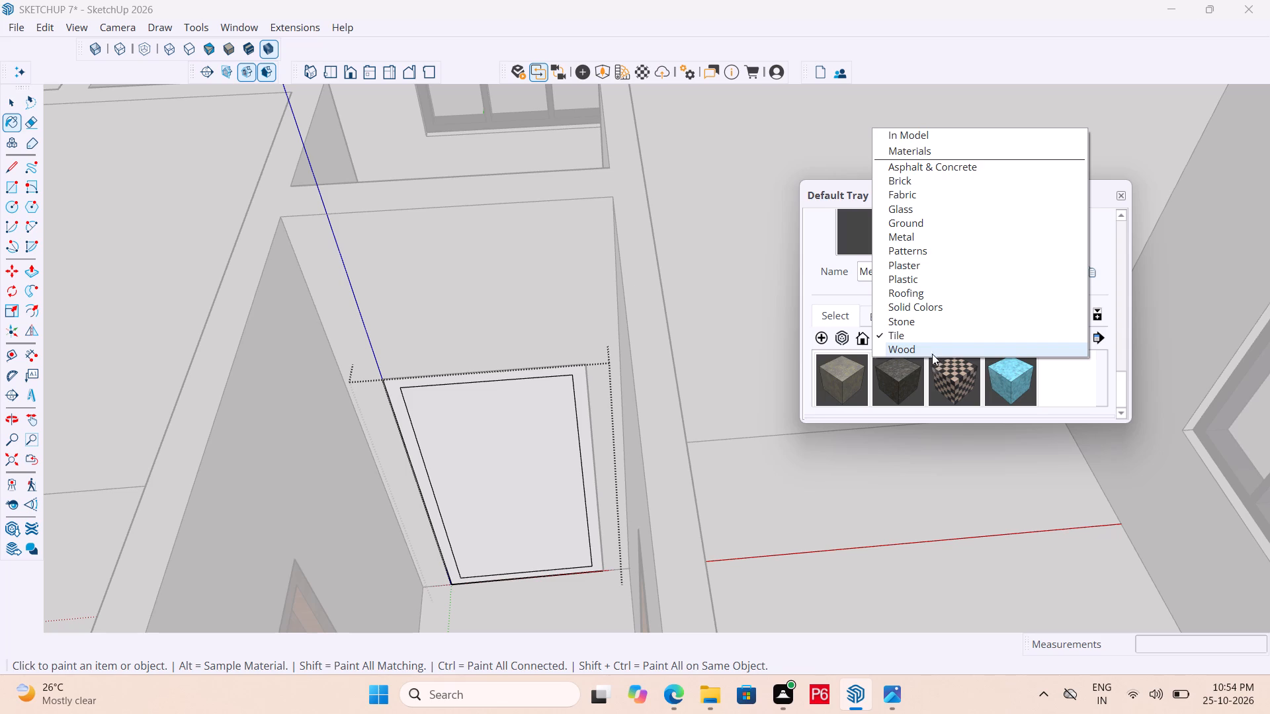
{"action": "left_click", "coordinate": [934, 350]}
{"action": "scroll", "coordinate": [934, 352], "scroll_direction": "down", "scroll_amount": 2}
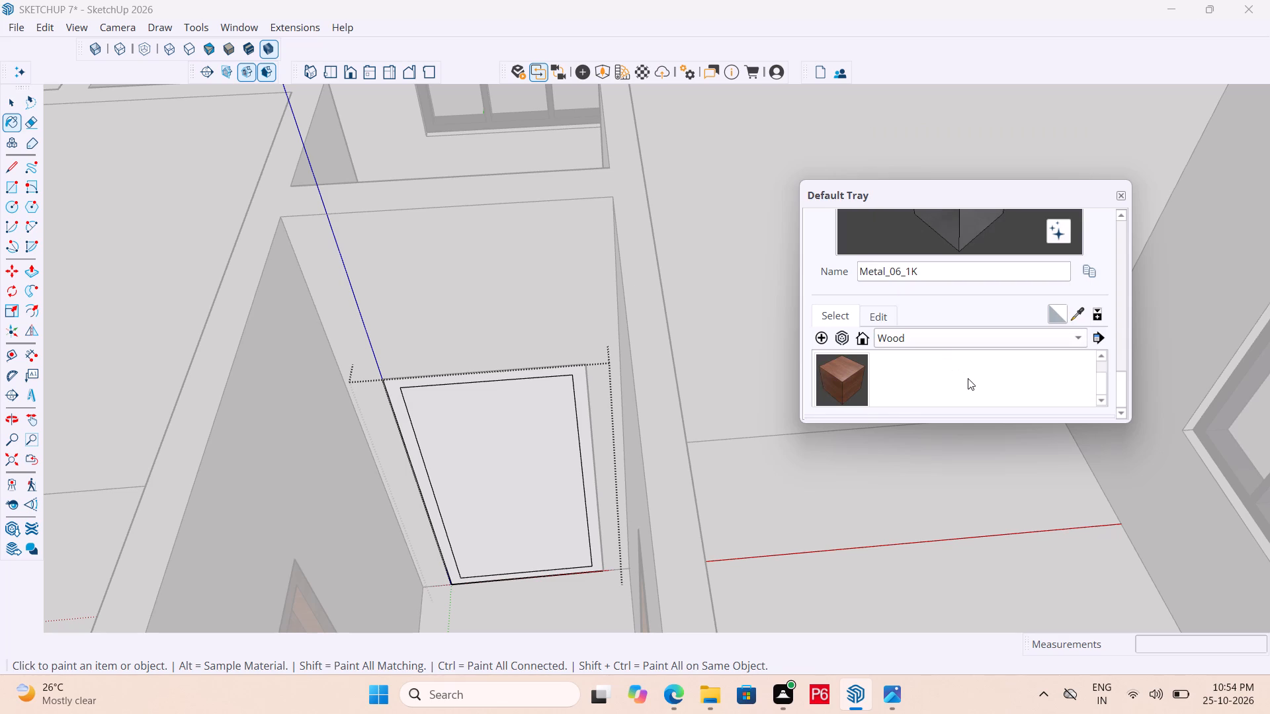
{"action": "scroll", "coordinate": [994, 387], "scroll_direction": "up", "scroll_amount": 1}
{"action": "left_click", "coordinate": [1013, 375]}
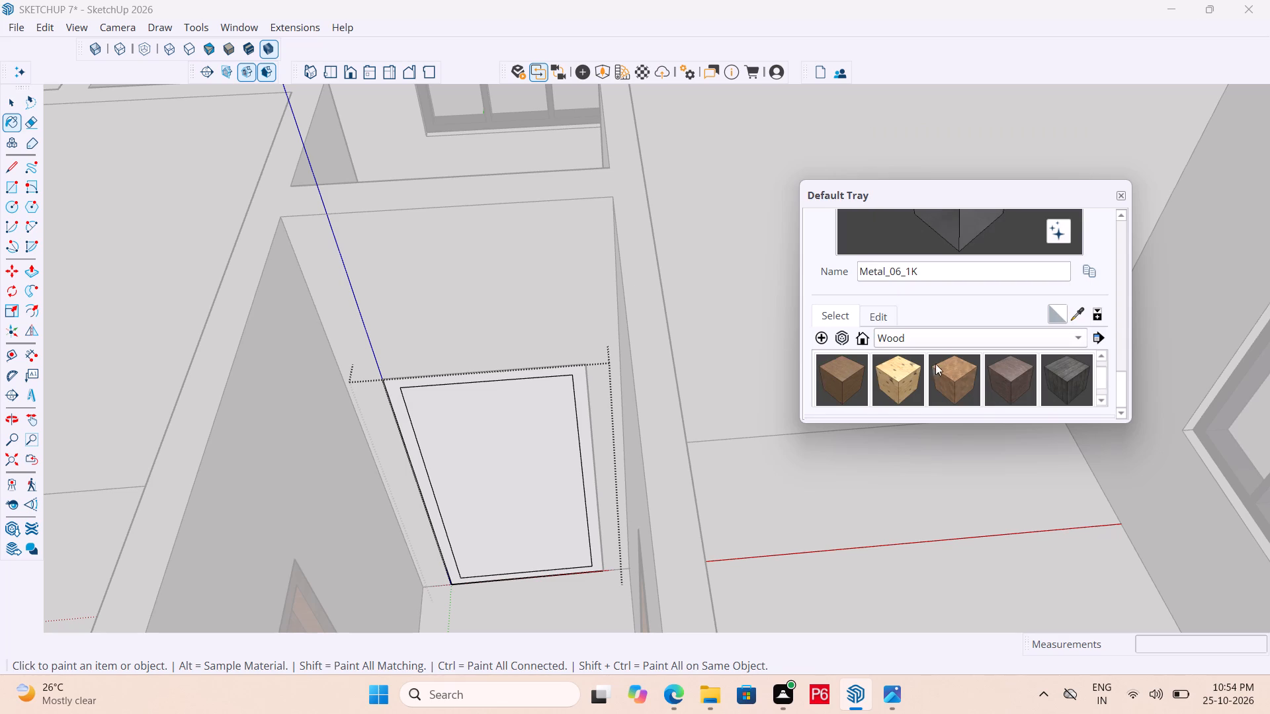
{"action": "left_click", "coordinate": [582, 377]}
Paint the door's inner panel face with the Wood_Veneer_15_1K material and save the model.
{"action": "scroll", "coordinate": [997, 383], "scroll_direction": "down", "scroll_amount": 2}
{"action": "left_click", "coordinate": [834, 376]}
{"action": "left_click", "coordinate": [517, 416]}
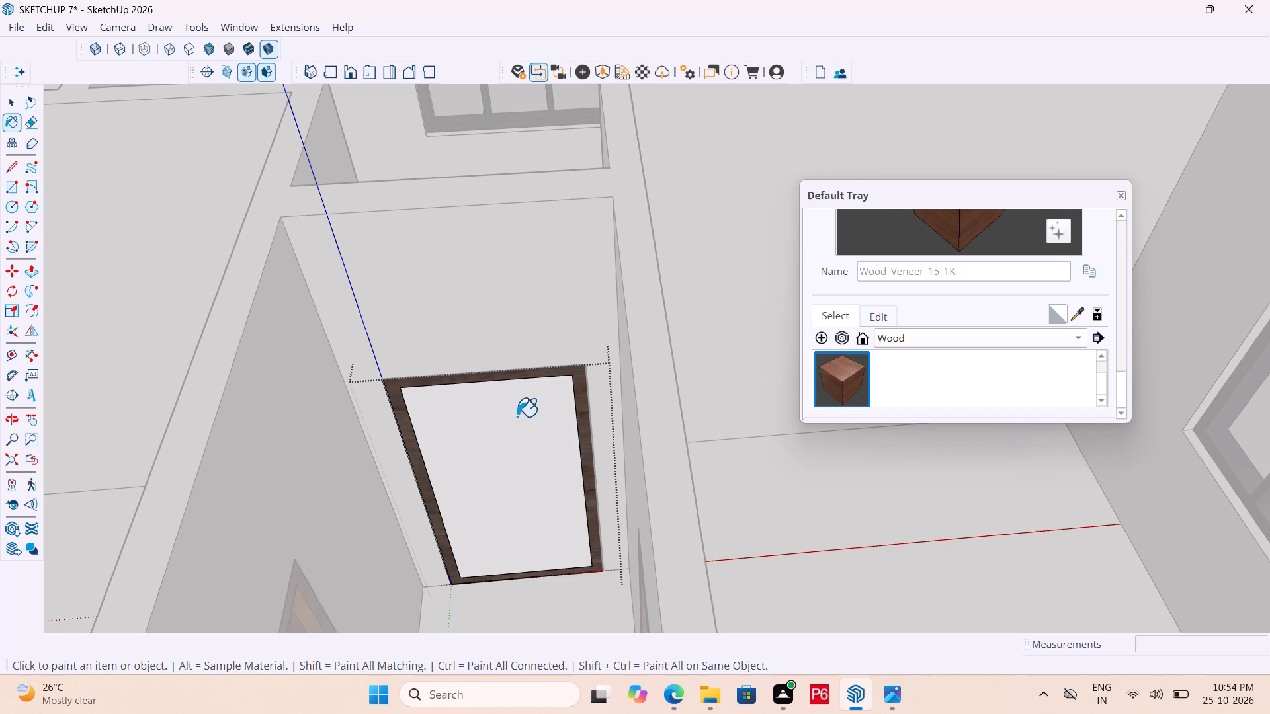
{"action": "scroll", "coordinate": [427, 467], "scroll_direction": "up", "scroll_amount": 2}
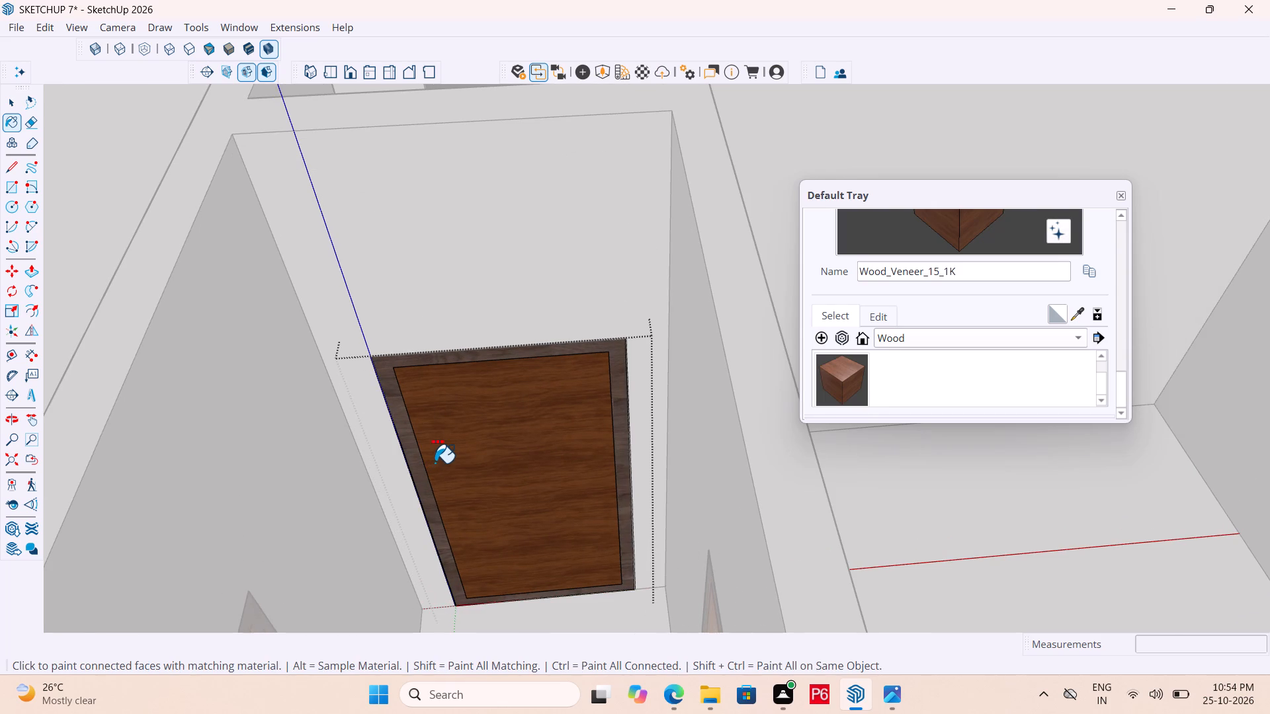
{"action": "key", "text": "ctrl+s"}
{"action": "key", "text": "ctrl+s"}
{"action": "key", "text": "ctrl+s"}
Push/Pull the dark wooden border face out 3" to give the door frame depth, and save the model.
{"action": "middle_click_drag", "start_coordinate": [566, 453], "coordinate": [580, 460]}
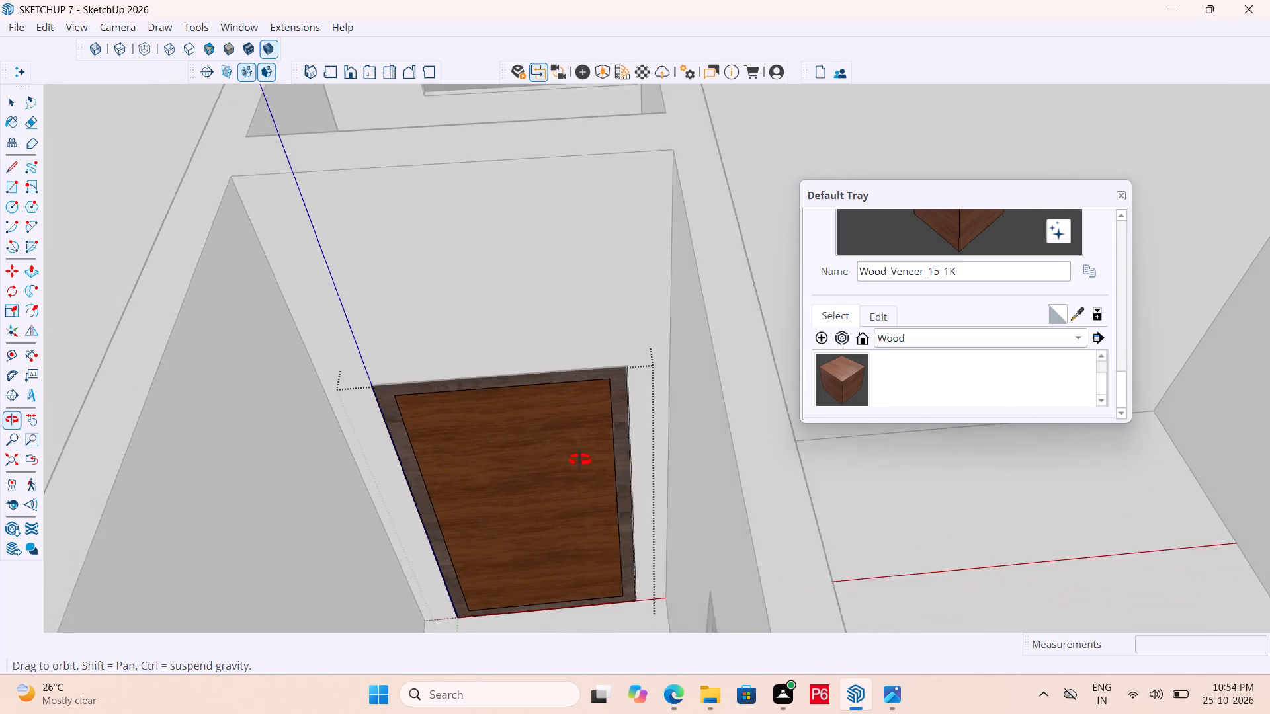
{"action": "middle_click_drag", "start_coordinate": [580, 460], "coordinate": [584, 459]}
{"action": "scroll", "coordinate": [512, 313], "scroll_direction": "down", "scroll_amount": 6}
{"action": "middle_click_drag", "start_coordinate": [640, 372], "coordinate": [618, 400]}
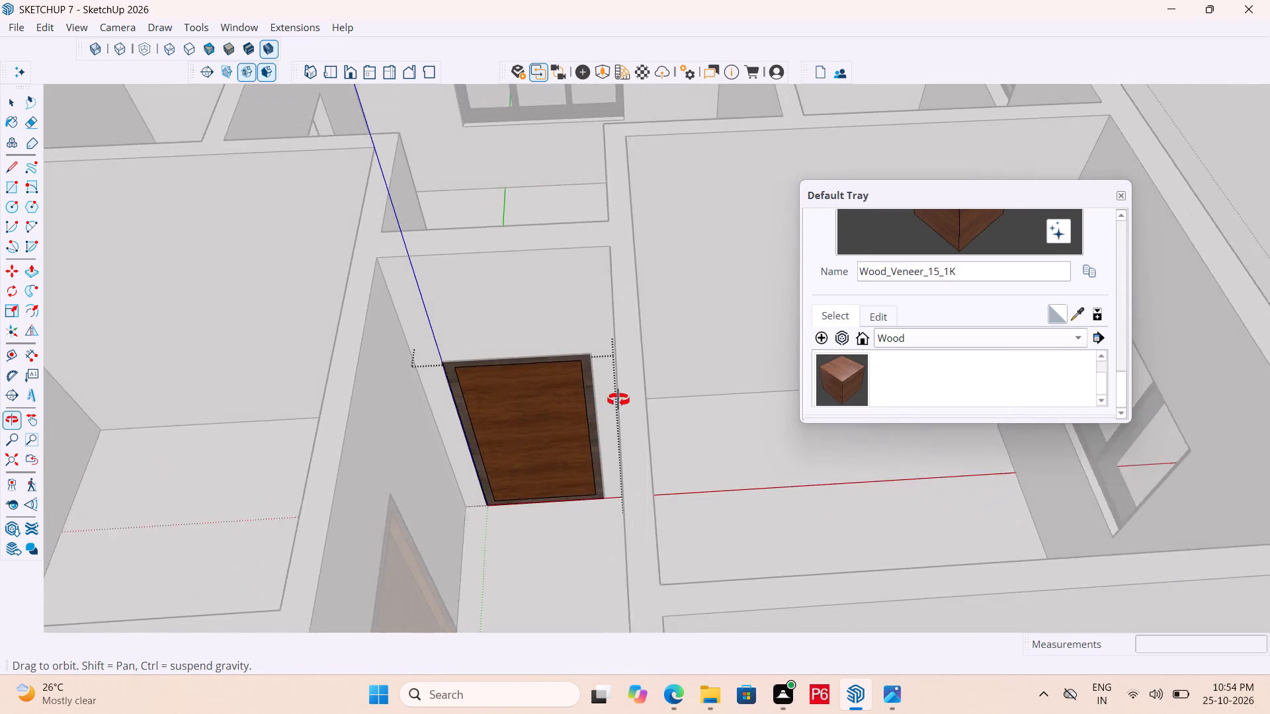
{"action": "middle_click_drag", "start_coordinate": [618, 400], "coordinate": [619, 399]}
{"action": "scroll", "coordinate": [619, 399], "scroll_direction": "up", "scroll_amount": 8}
{"action": "key", "text": "p"}
{"action": "left_click", "coordinate": [585, 384]}
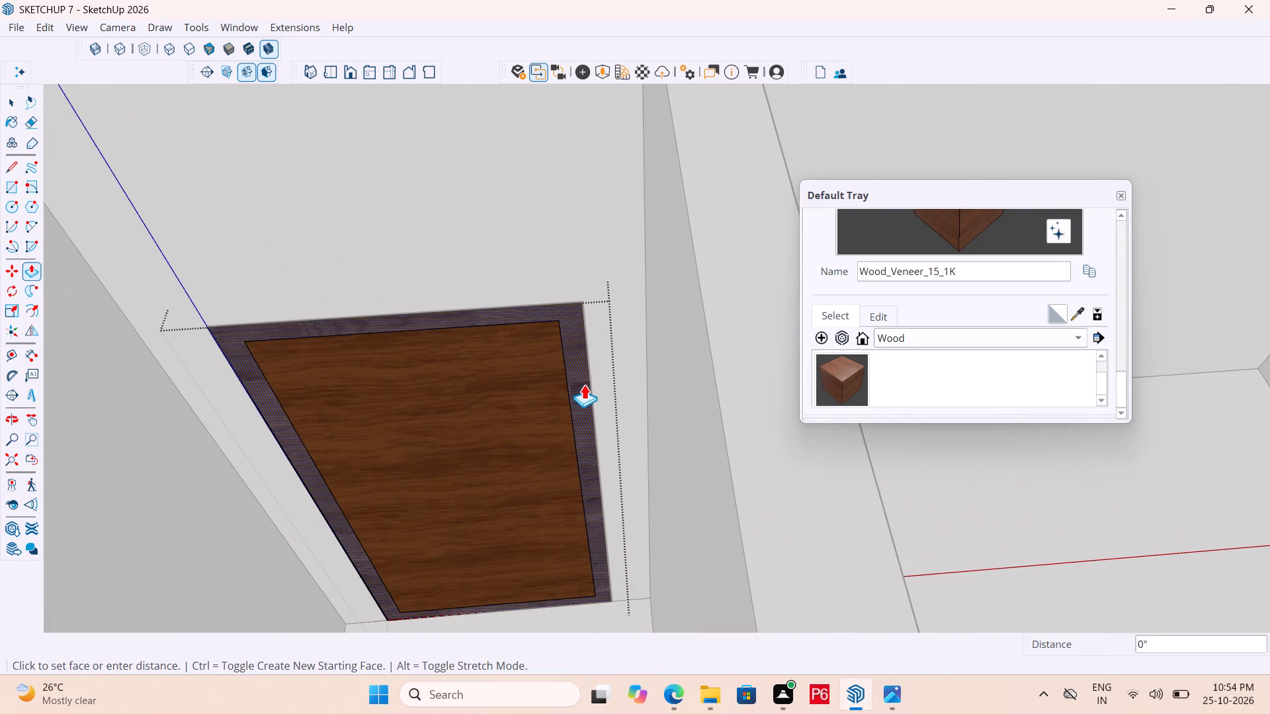
{"action": "scroll", "coordinate": [560, 409], "scroll_direction": "down", "scroll_amount": 1}
{"action": "middle_click_drag", "start_coordinate": [560, 409], "coordinate": [506, 353]}
{"action": "scroll", "coordinate": [544, 378], "scroll_direction": "down", "scroll_amount": 5}
{"action": "middle_click_drag", "start_coordinate": [529, 383], "coordinate": [597, 438]}
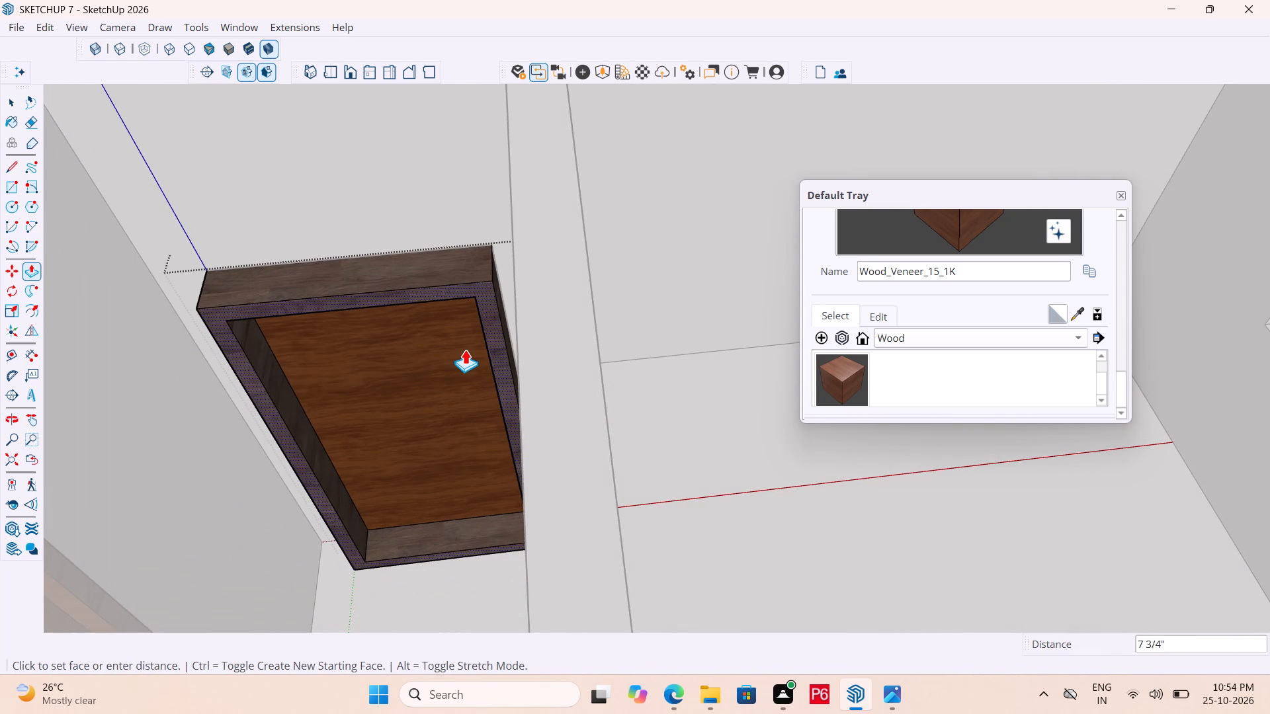
{"action": "type", "text": "3\""}
{"action": "key", "text": "Return"}
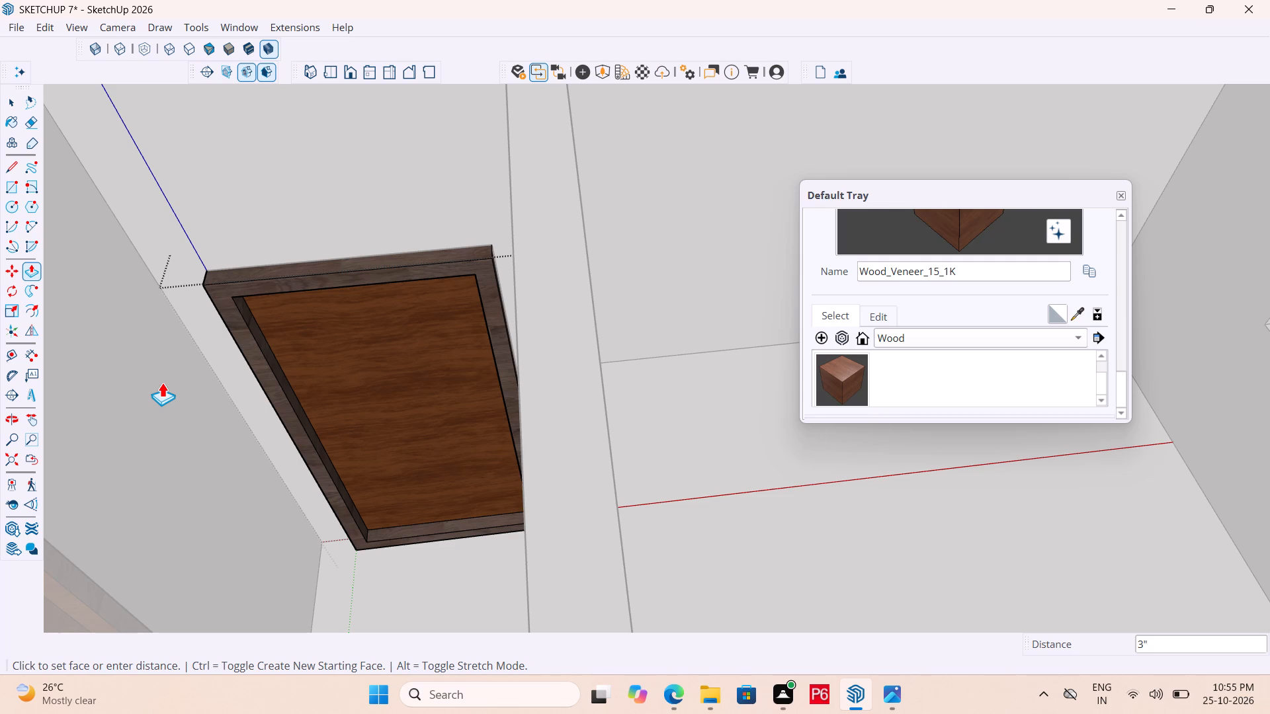
{"action": "key", "text": "ctrl+s"}
{"action": "key", "text": "ctrl+s"}
{"action": "key", "text": "ctrl+s"}
{"action": "key", "text": "s"}
{"action": "scroll", "coordinate": [578, 336], "scroll_direction": "down", "scroll_amount": 5}
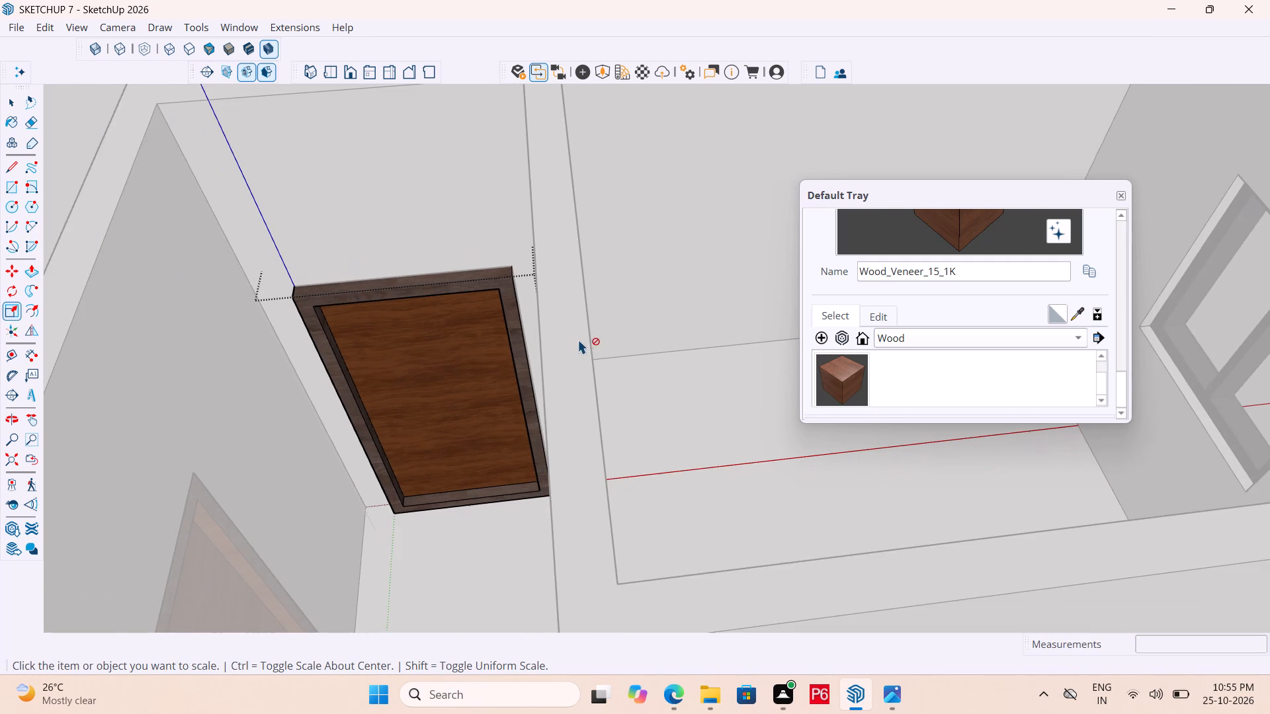
{"action": "middle_click_drag", "start_coordinate": [569, 333], "coordinate": [522, 325]}
{"action": "left_click", "coordinate": [1122, 195]}
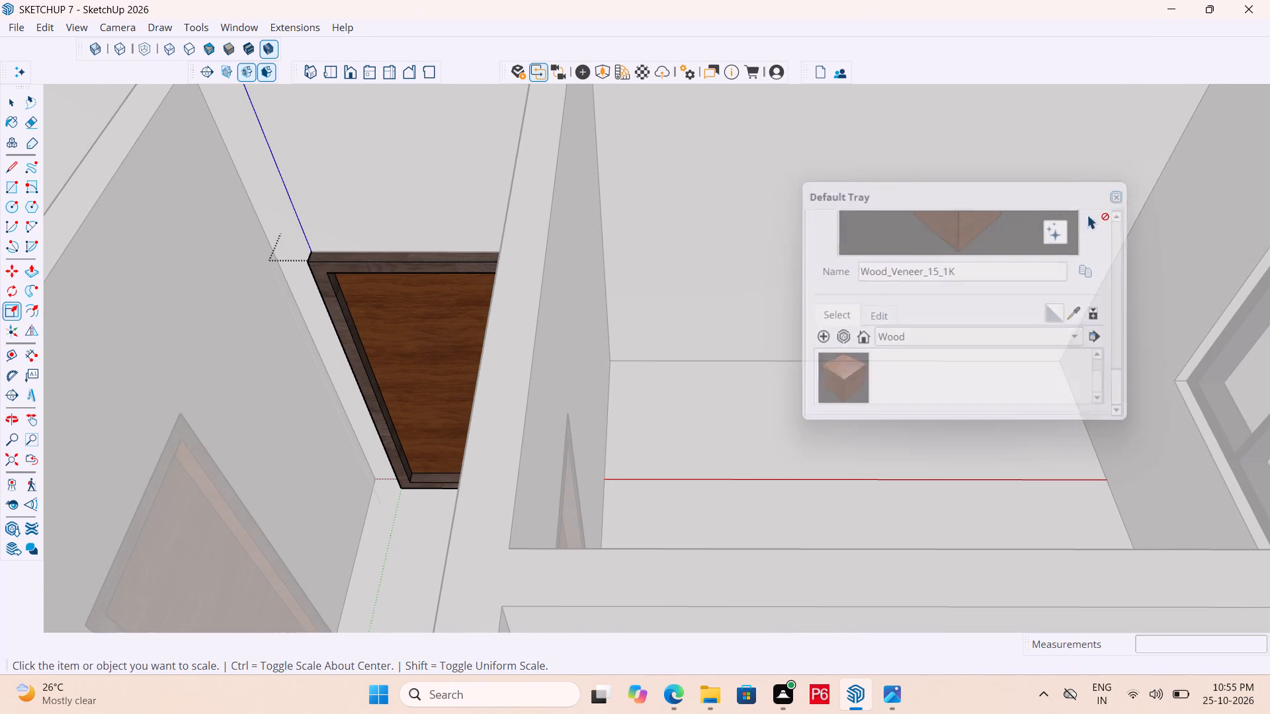
Close the corridor-end door's group and save the model.
{"action": "scroll", "coordinate": [734, 296], "scroll_direction": "down", "scroll_amount": 4}
{"action": "middle_click_drag", "start_coordinate": [688, 325], "coordinate": [711, 331]}
{"action": "key", "text": "space"}
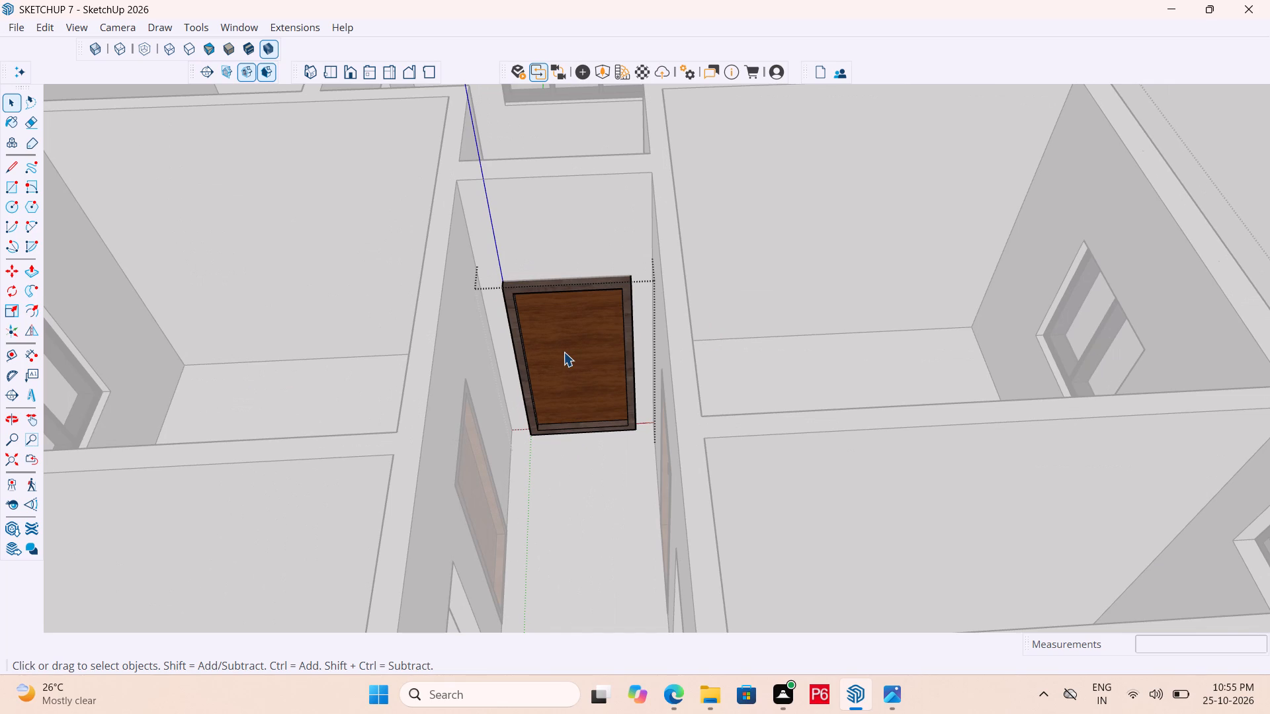
{"action": "key", "text": "ctrl+z"}
{"action": "middle_click_drag", "start_coordinate": [564, 352], "coordinate": [526, 356]}
{"action": "scroll", "coordinate": [516, 342], "scroll_direction": "up", "scroll_amount": 4}
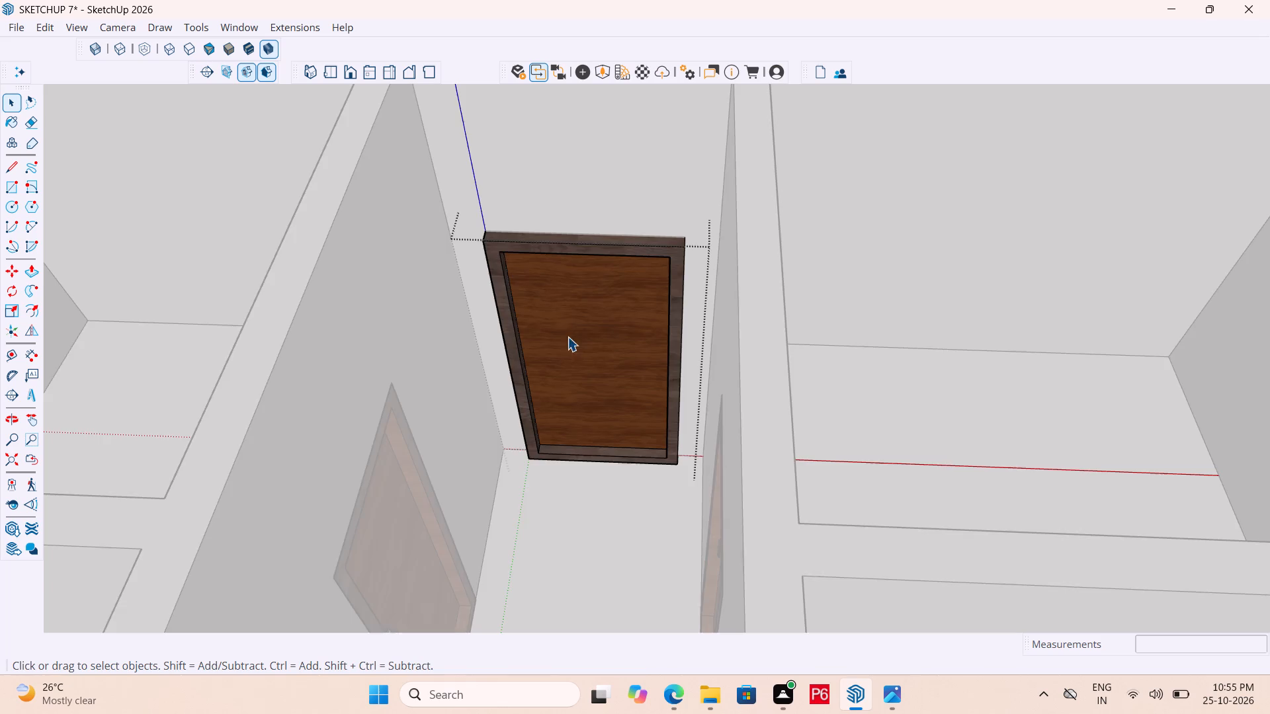
{"action": "scroll", "coordinate": [601, 370], "scroll_direction": "down", "scroll_amount": 4}
{"action": "middle_click_drag", "start_coordinate": [570, 383], "coordinate": [807, 364]}
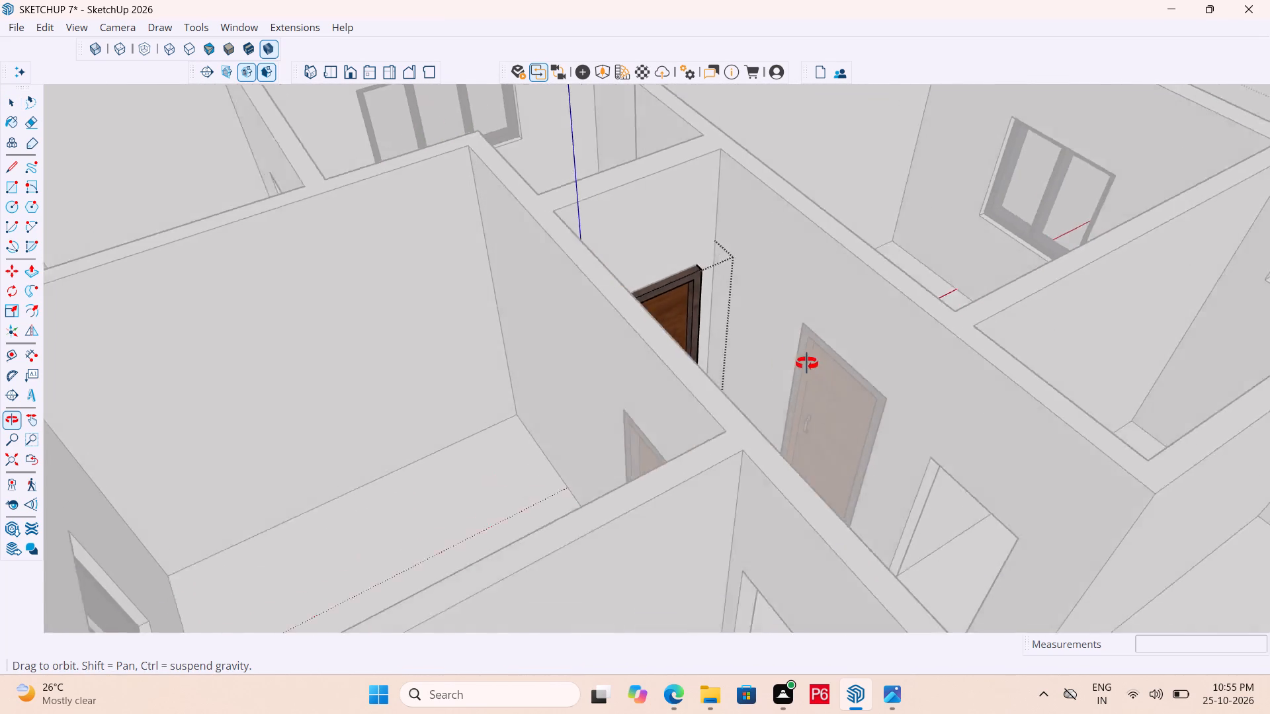
{"action": "middle_click_drag", "start_coordinate": [807, 364], "coordinate": [489, 394]}
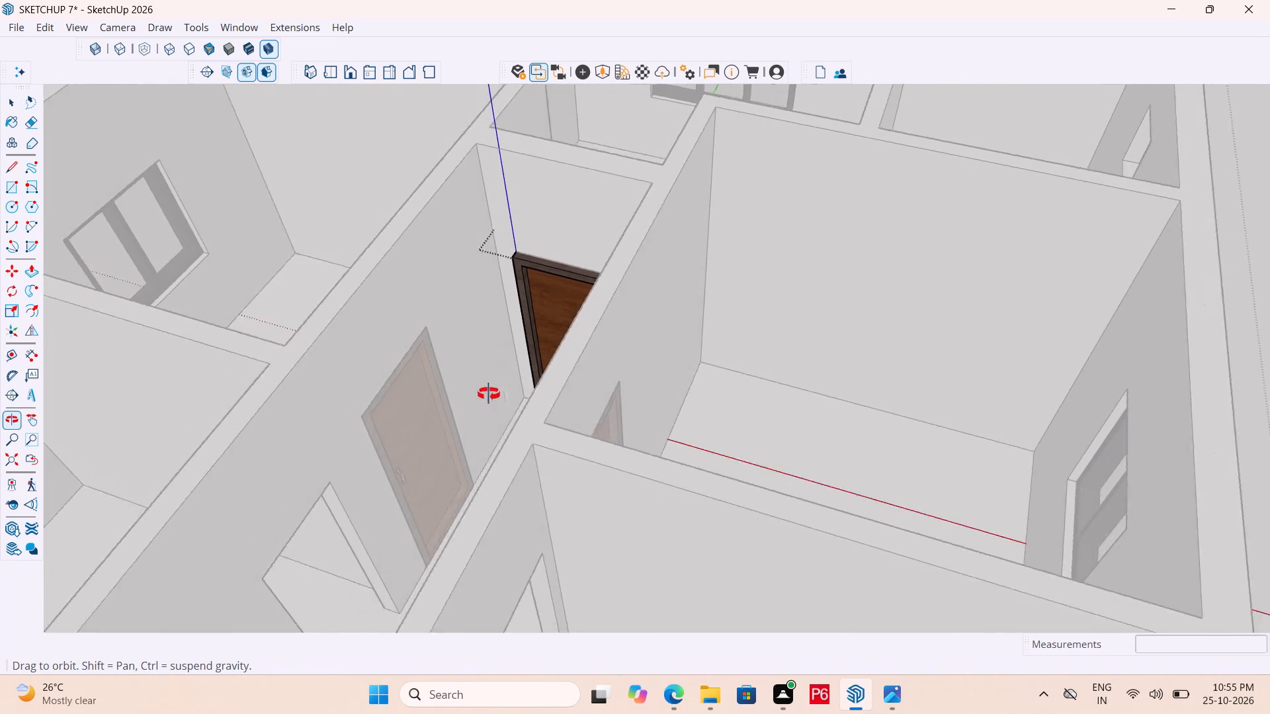
{"action": "middle_click_drag", "start_coordinate": [489, 394], "coordinate": [552, 395]}
{"action": "key", "text": "space"}
{"action": "scroll", "coordinate": [648, 276], "scroll_direction": "down", "scroll_amount": 6}
{"action": "left_click", "coordinate": [1034, 252]}
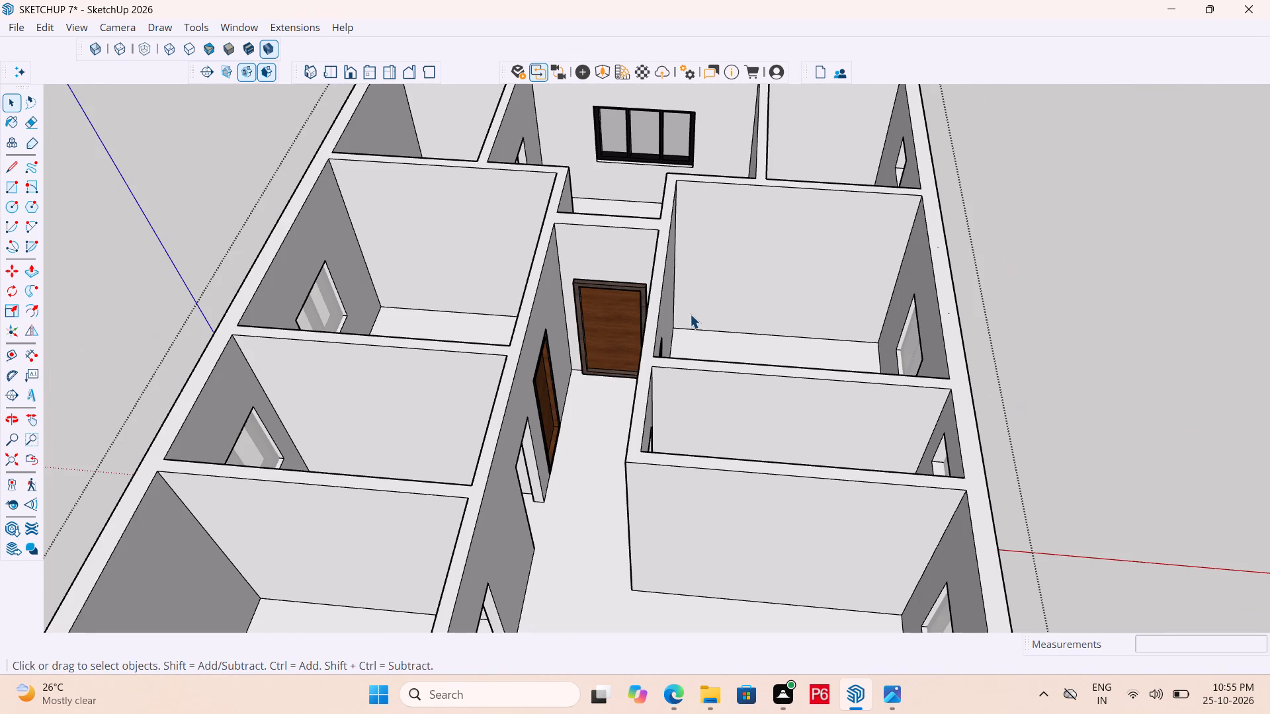
{"action": "key", "text": "ctrl+s"}
{"action": "key", "text": "ctrl+s"}
{"action": "key", "text": "ctrl+s"}
{"action": "scroll", "coordinate": [612, 315], "scroll_direction": "up", "scroll_amount": 11, "text": "ctrl"}
{"action": "key", "text": "ctrl+s"}
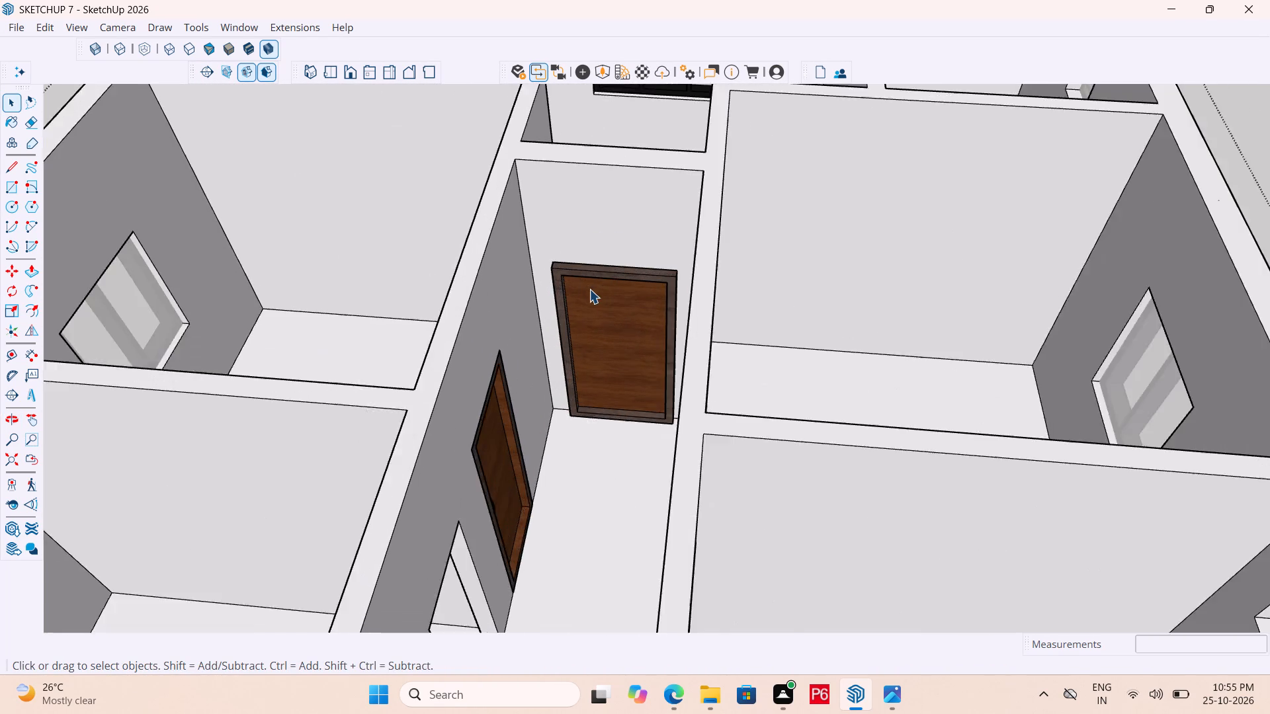
Examine the corridor-end door from the corridor and from the opposite side of its wall.
{"action": "scroll", "coordinate": [578, 290], "scroll_direction": "up", "scroll_amount": 3}
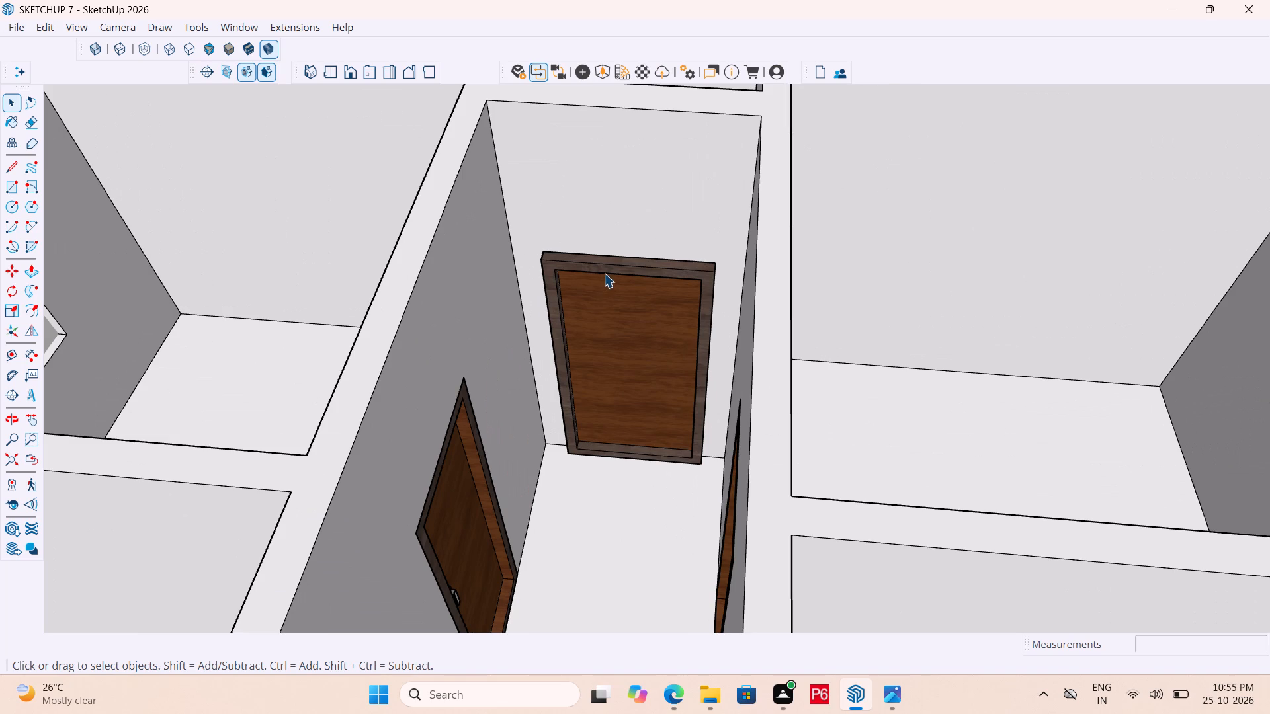
{"action": "left_click", "coordinate": [606, 272]}
{"action": "scroll", "coordinate": [584, 292], "scroll_direction": "down", "scroll_amount": 5}
{"action": "middle_click_drag", "start_coordinate": [550, 303], "coordinate": [755, 296]}
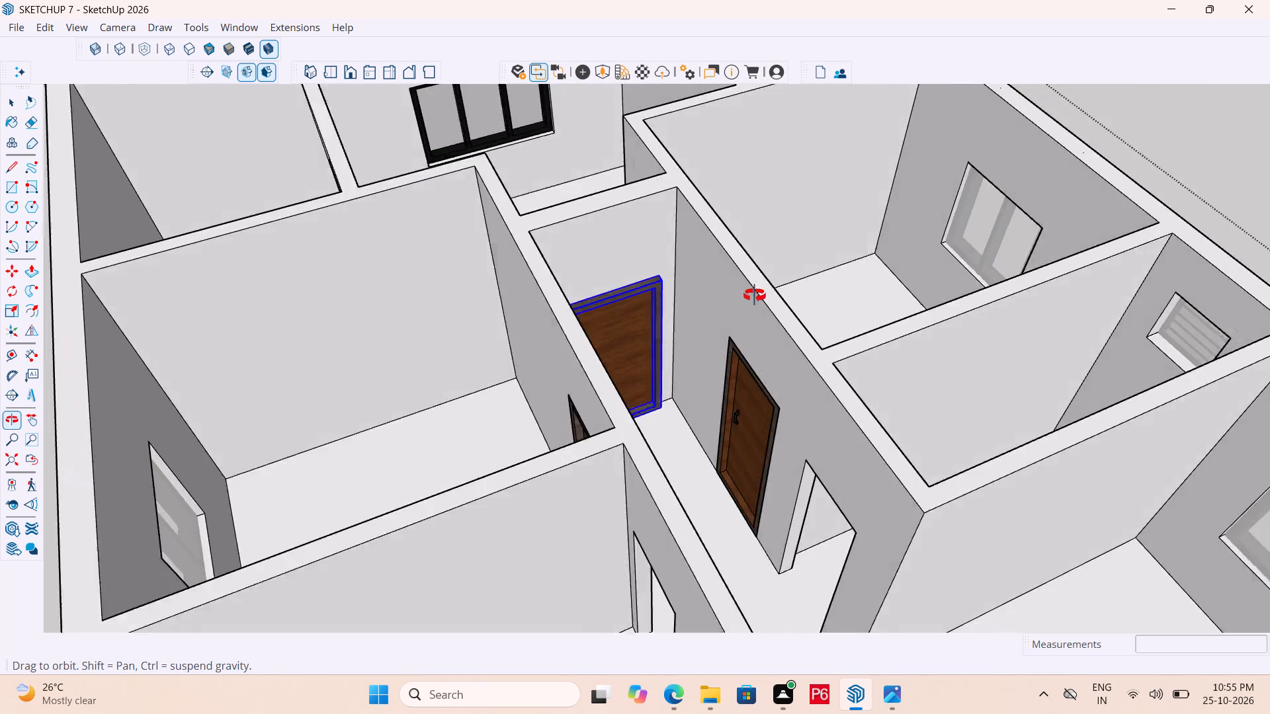
{"action": "middle_click_drag", "start_coordinate": [755, 296], "coordinate": [712, 292]}
{"action": "scroll", "coordinate": [673, 287], "scroll_direction": "up", "scroll_amount": 10}
{"action": "scroll", "coordinate": [595, 289], "scroll_direction": "down", "scroll_amount": 5}
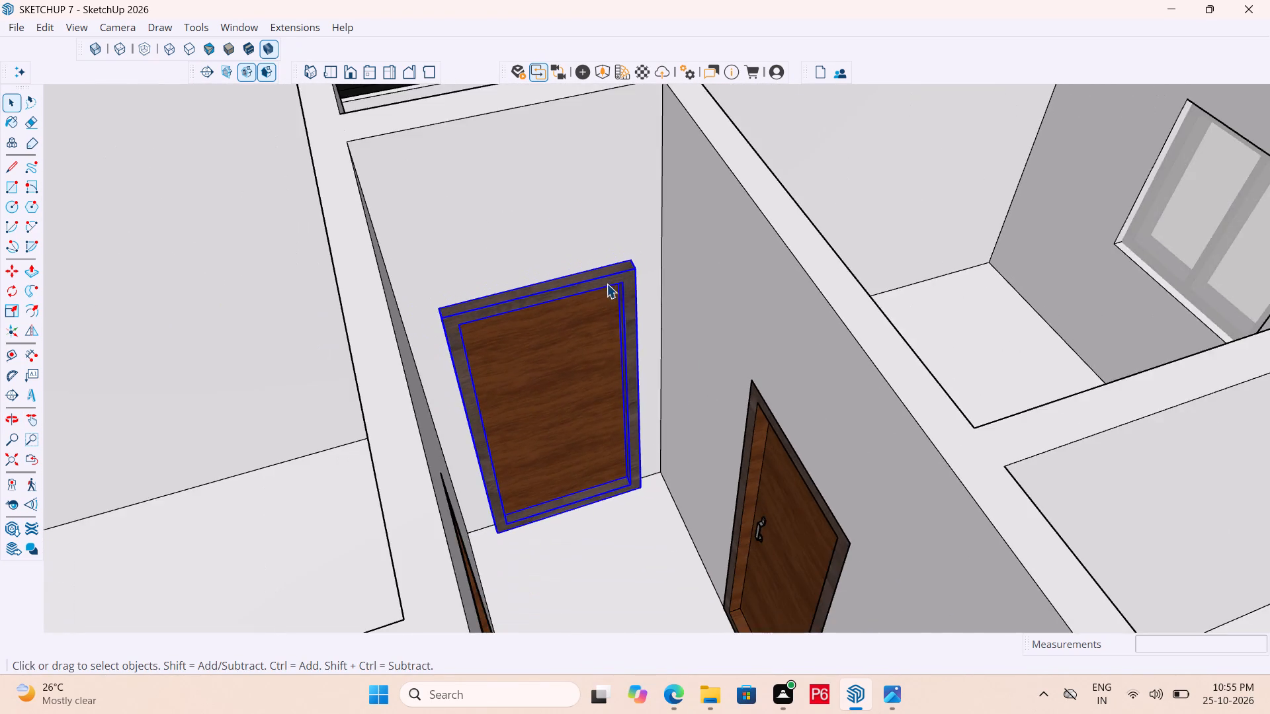
{"action": "scroll", "coordinate": [631, 340], "scroll_direction": "down", "scroll_amount": 5}
{"action": "middle_click_drag", "start_coordinate": [541, 368], "coordinate": [0, 399]}
{"action": "middle_click_drag", "start_coordinate": [1003, 401], "coordinate": [573, 341]}
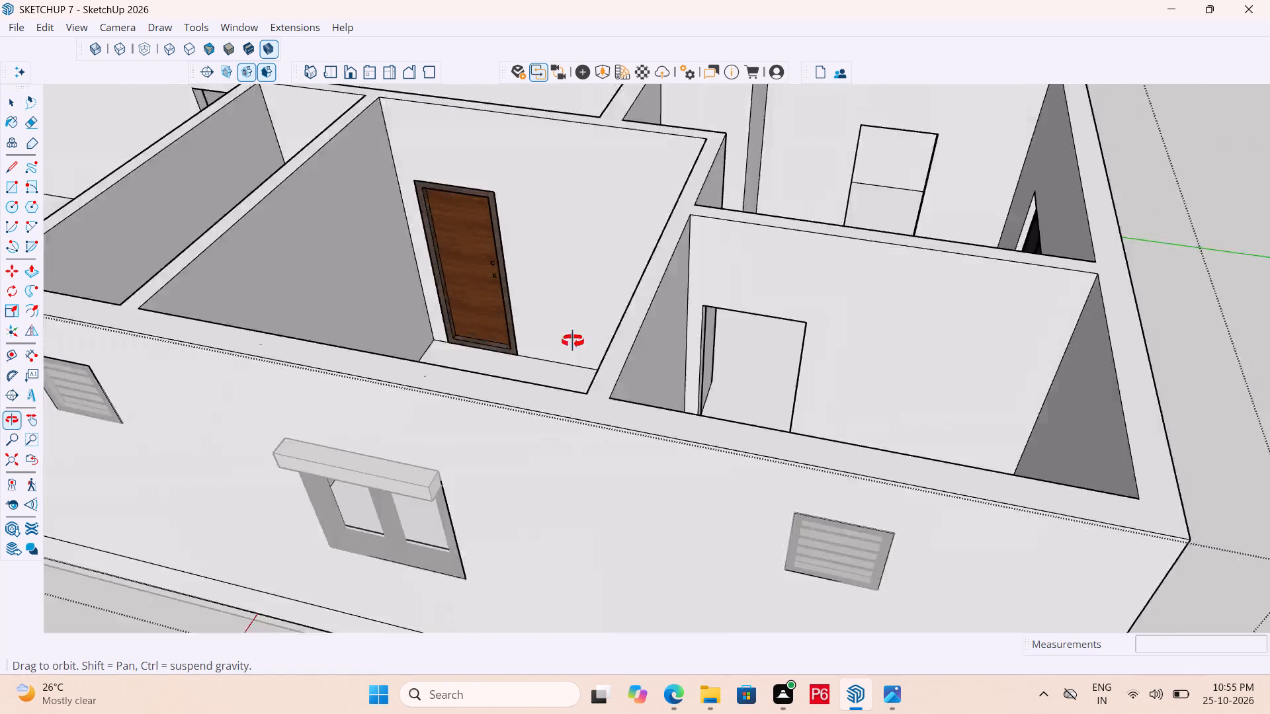
{"action": "middle_click_drag", "start_coordinate": [573, 341], "coordinate": [265, 345]}
Inside the door's group, paint the panel's unpainted back face with Wood_Veneer_15_1K and close the group.
{"action": "scroll", "coordinate": [799, 192], "scroll_direction": "up", "scroll_amount": 5}
{"action": "left_click", "coordinate": [765, 276]}
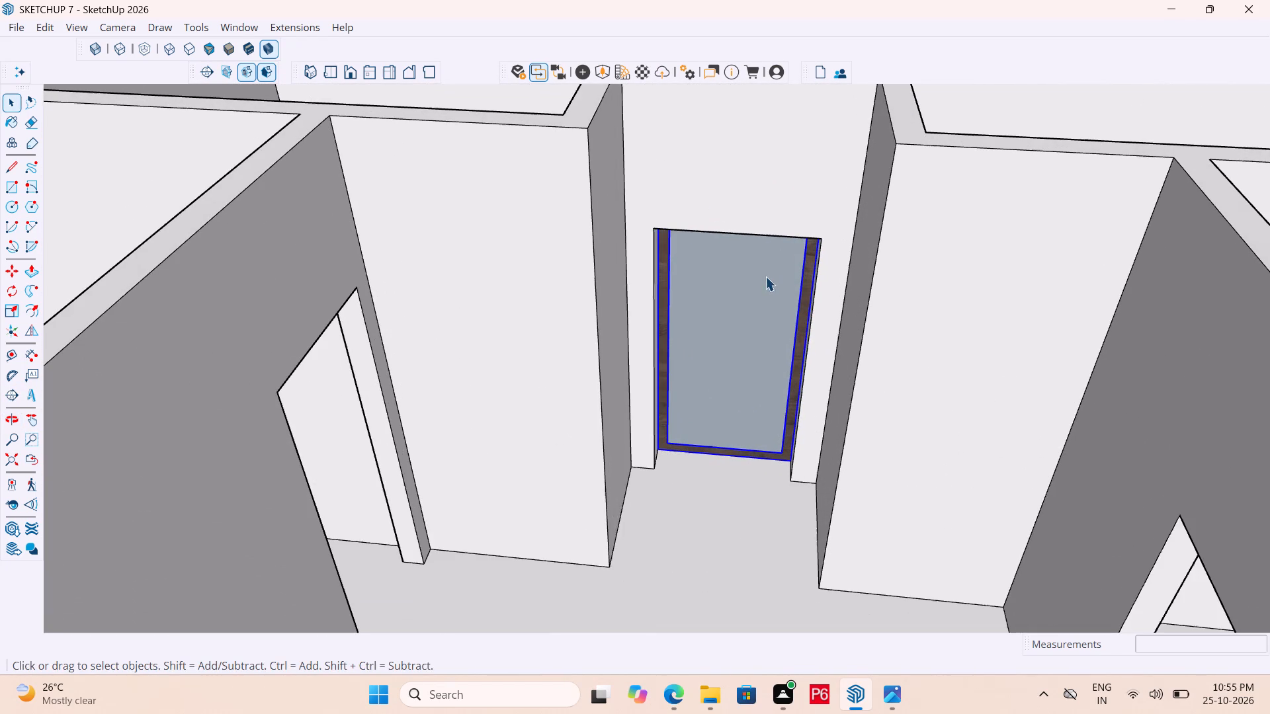
{"action": "left_click", "coordinate": [759, 276]}
{"action": "left_click", "coordinate": [742, 275]}
{"action": "left_click", "coordinate": [720, 270]}
{"action": "double_click", "coordinate": [704, 269]}
{"action": "left_click", "coordinate": [689, 275]}
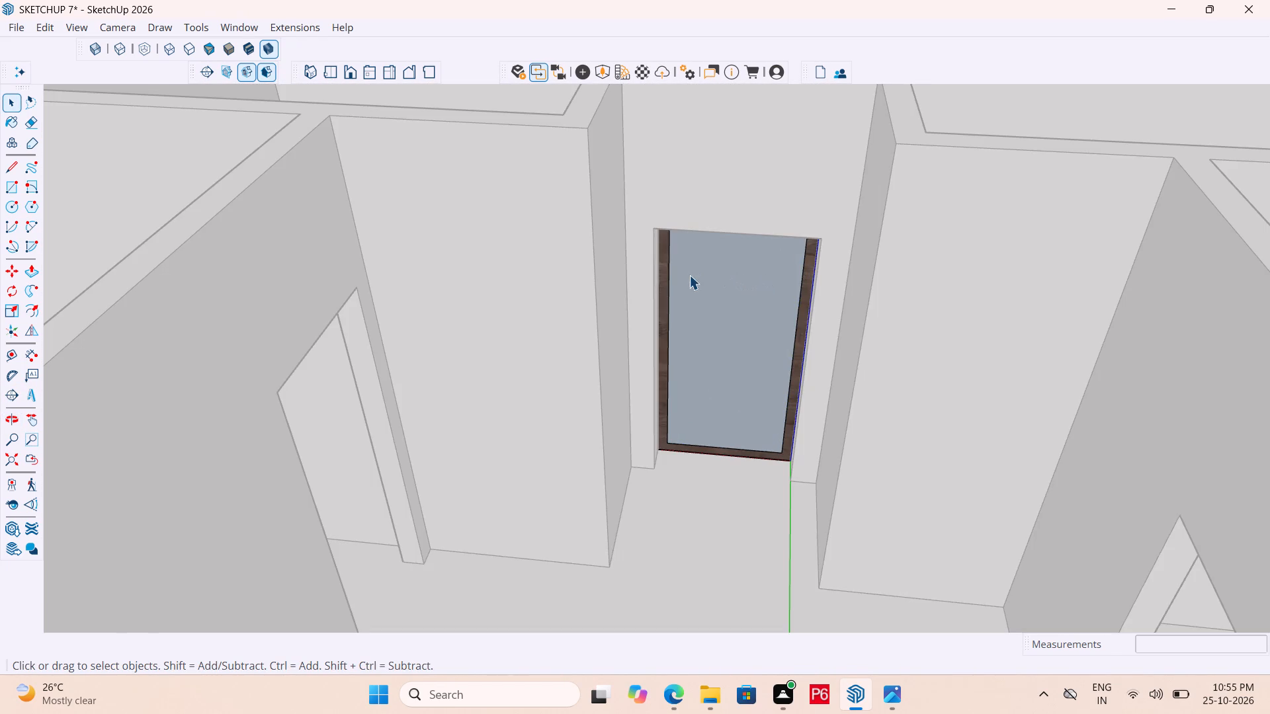
{"action": "middle_click_drag", "start_coordinate": [603, 274], "coordinate": [1269, 381]}
{"action": "scroll", "coordinate": [728, 366], "scroll_direction": "down", "scroll_amount": 5}
{"action": "middle_click_drag", "start_coordinate": [560, 311], "coordinate": [589, 318]}
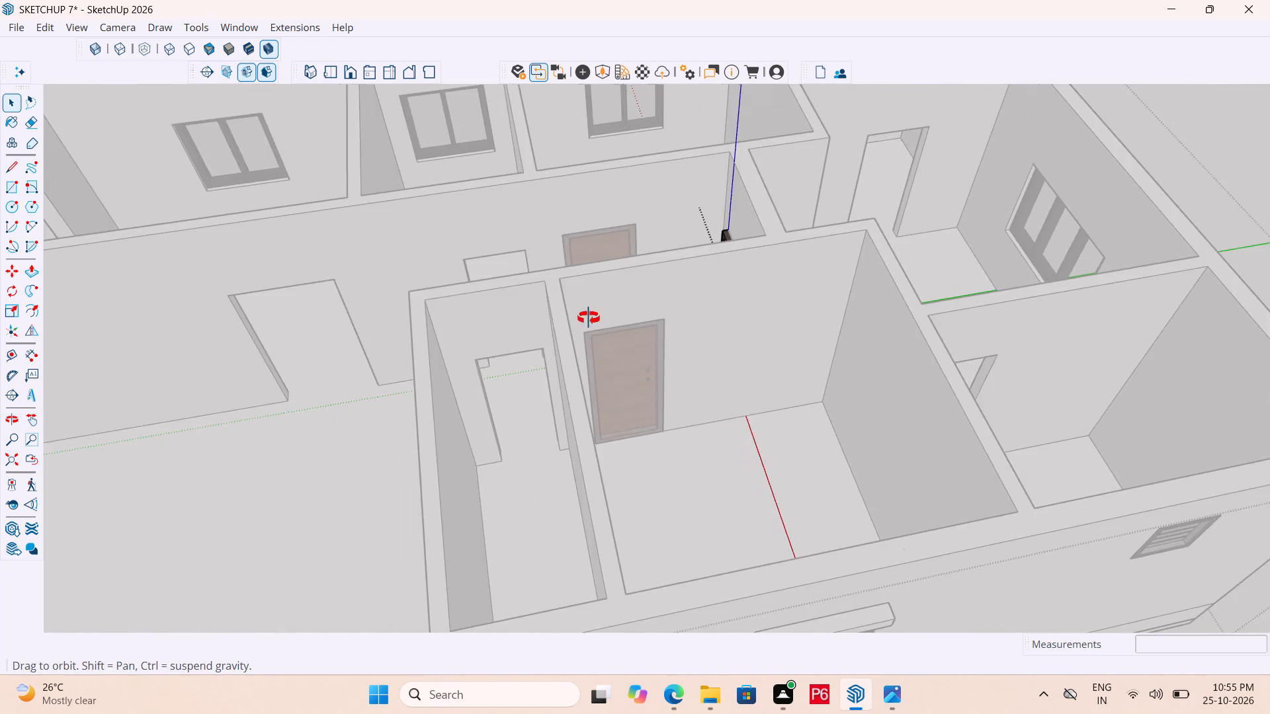
{"action": "middle_click_drag", "start_coordinate": [589, 318], "coordinate": [873, 355]}
{"action": "scroll", "coordinate": [667, 274], "scroll_direction": "up", "scroll_amount": 9}
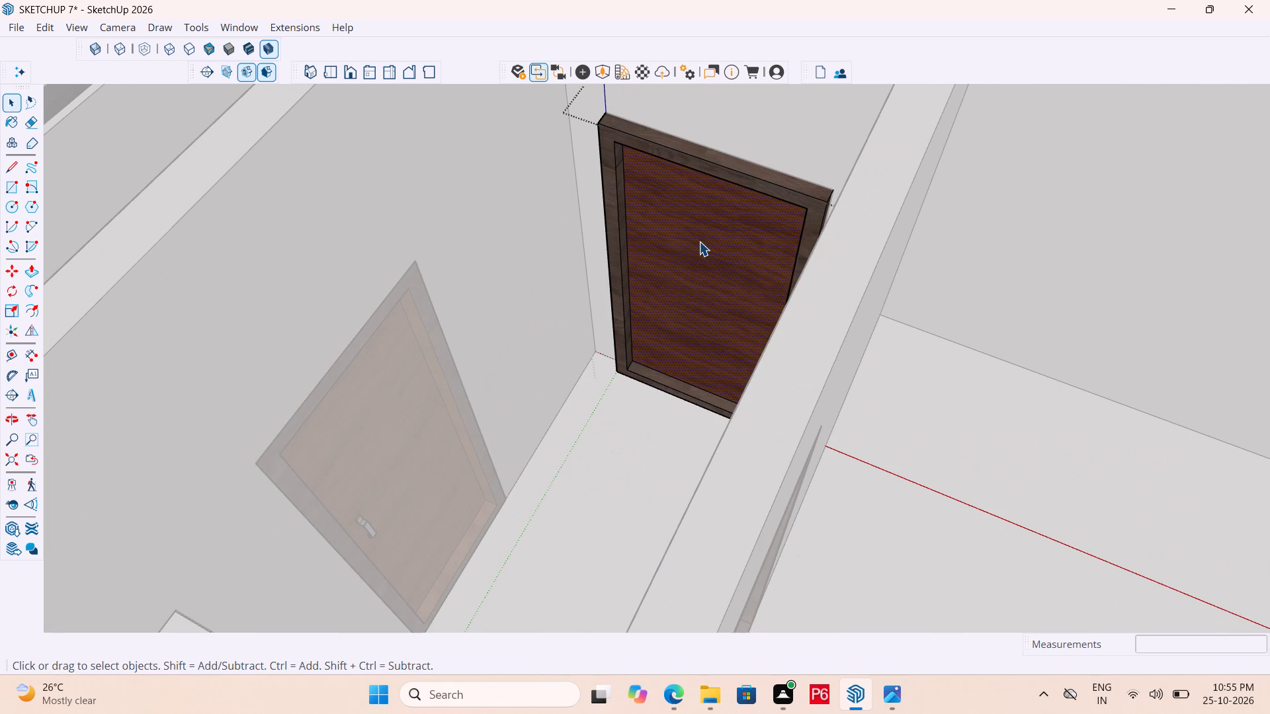
{"action": "key", "text": "b"}
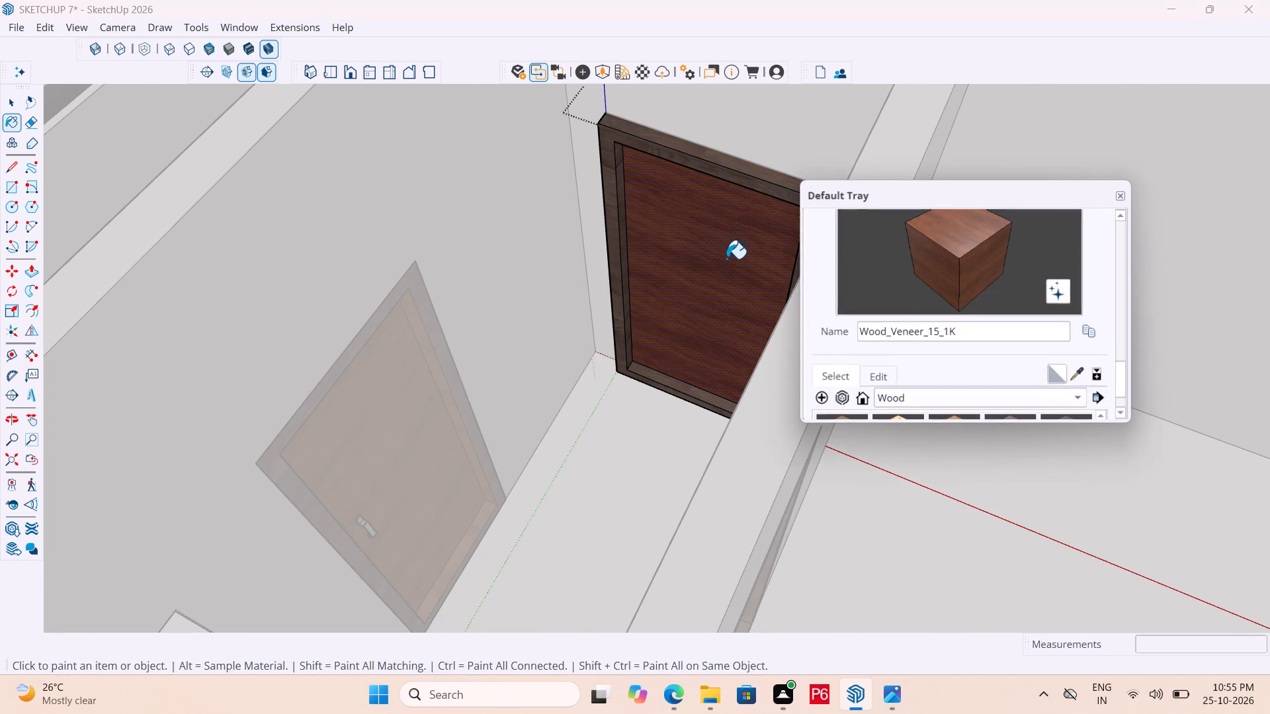
{"action": "scroll", "coordinate": [616, 302], "scroll_direction": "down", "scroll_amount": 6}
{"action": "middle_click_drag", "start_coordinate": [710, 288], "coordinate": [0, 275]}
{"action": "scroll", "coordinate": [708, 288], "scroll_direction": "down", "scroll_amount": 1}
{"action": "scroll", "coordinate": [169, 289], "scroll_direction": "down", "scroll_amount": 5}
{"action": "scroll", "coordinate": [552, 353], "scroll_direction": "up", "scroll_amount": 9}
{"action": "left_click", "coordinate": [565, 346]}
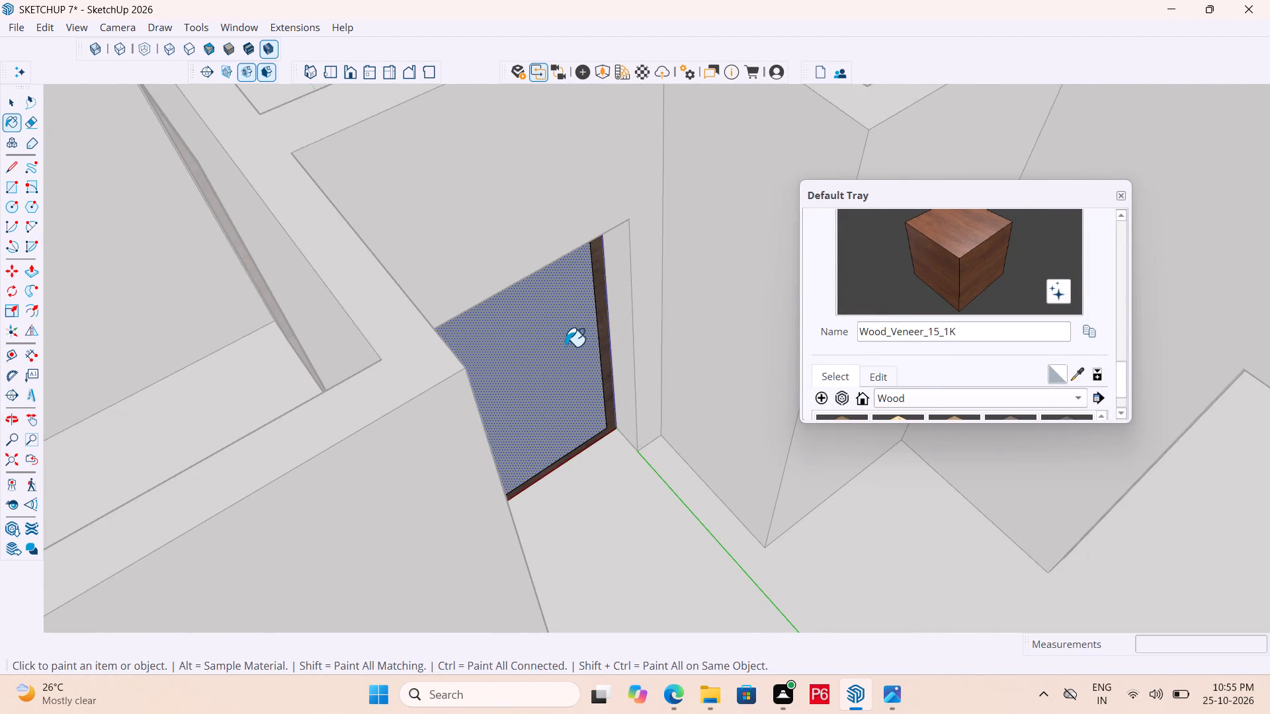
{"action": "scroll", "coordinate": [388, 350], "scroll_direction": "down", "scroll_amount": 6}
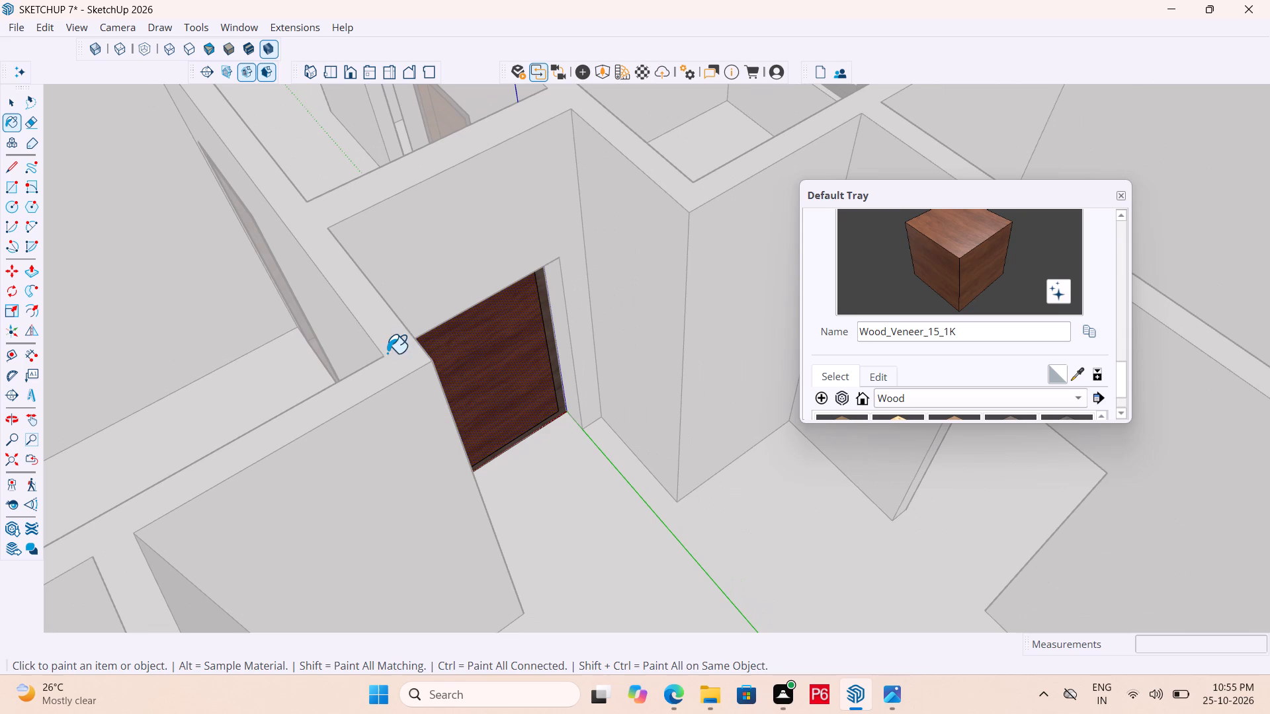
{"action": "key", "text": "space"}
{"action": "left_click", "coordinate": [608, 409]}
{"action": "left_click", "coordinate": [530, 399]}
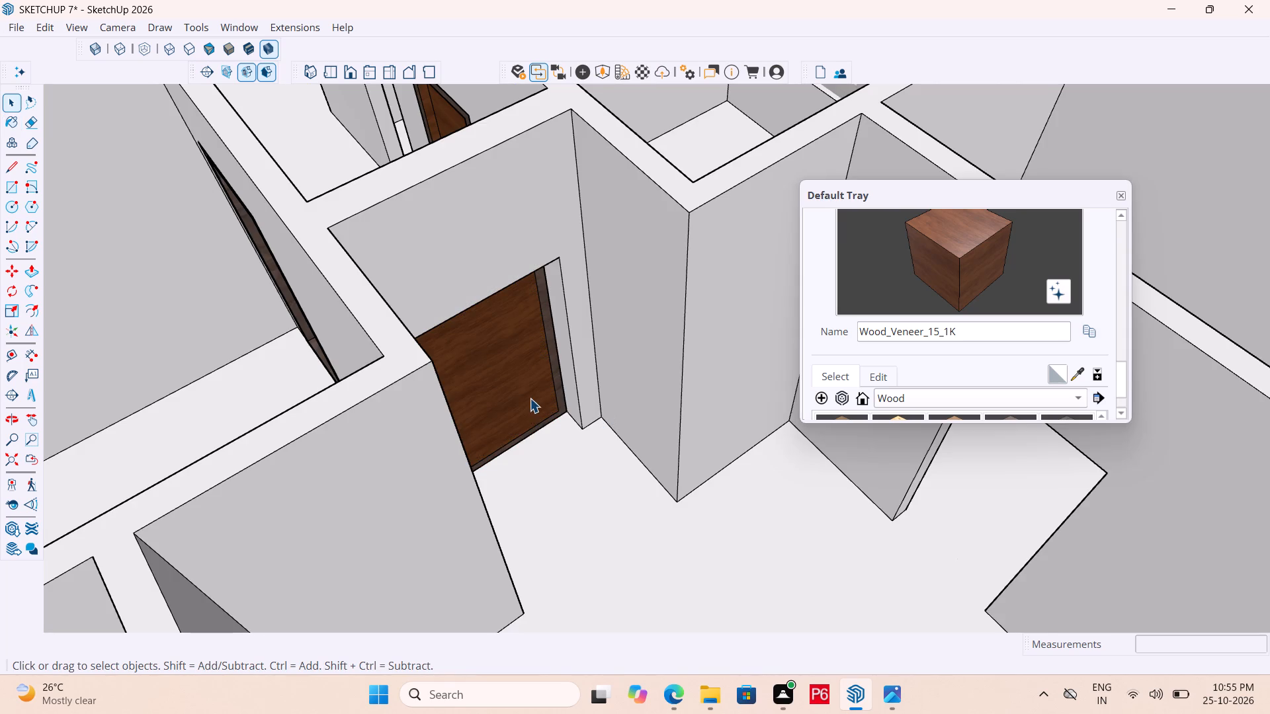
Move the corridor-end door back by its lower frame corner so the frame sits flush in the end wall, and save the model.
{"action": "scroll", "coordinate": [582, 421], "scroll_direction": "up", "scroll_amount": 8}
{"action": "key", "text": "m"}
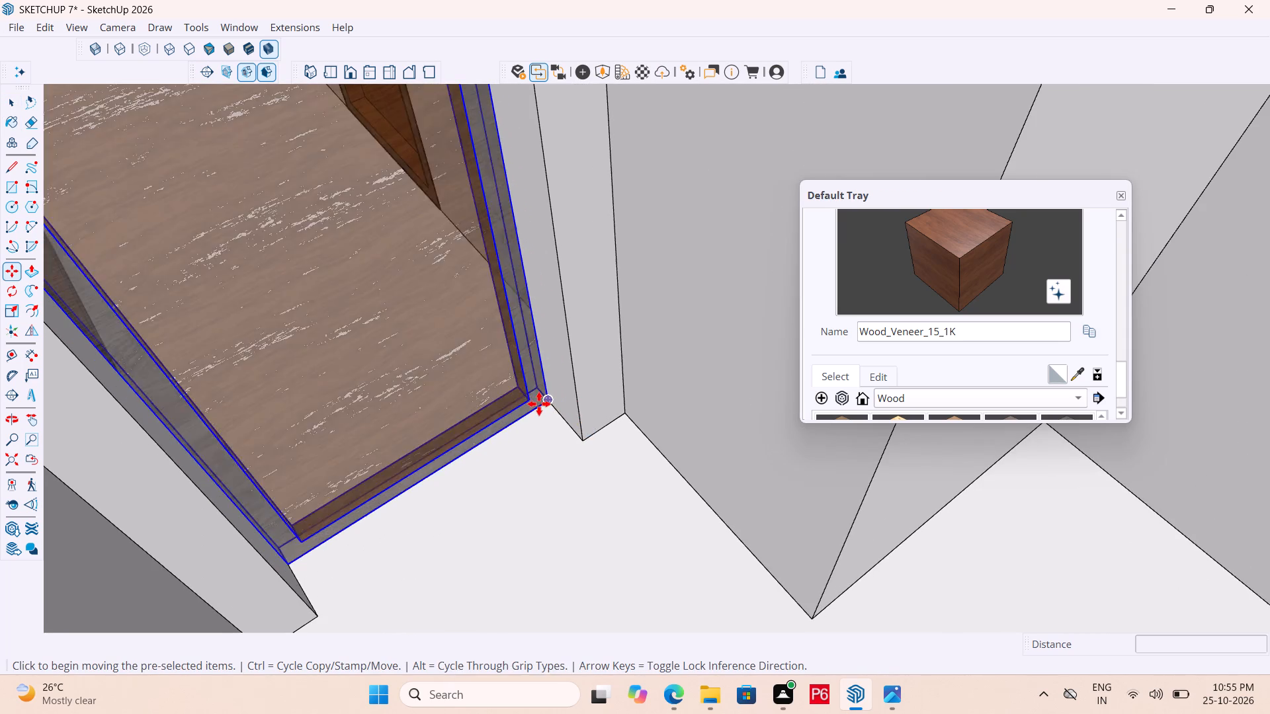
{"action": "scroll", "coordinate": [624, 444], "scroll_direction": "down", "scroll_amount": 7}
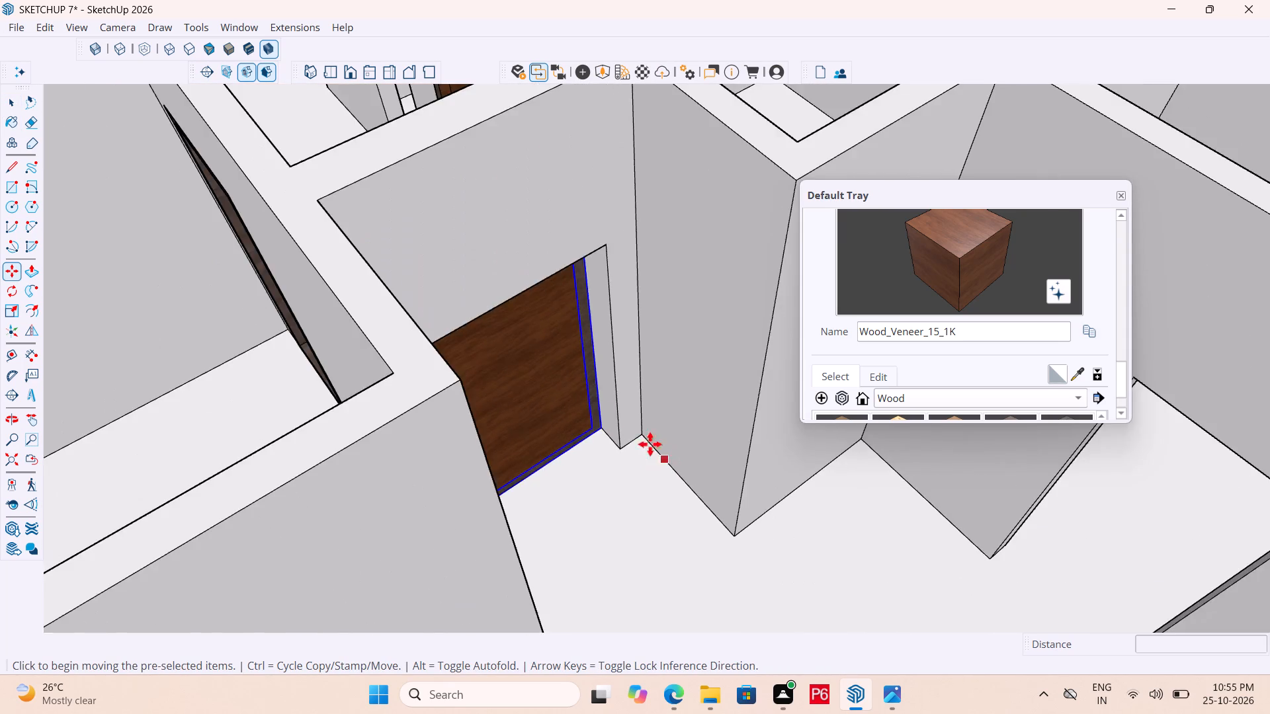
{"action": "scroll", "coordinate": [603, 419], "scroll_direction": "down", "scroll_amount": 6}
{"action": "middle_click_drag", "start_coordinate": [359, 398], "coordinate": [1136, 422]}
{"action": "scroll", "coordinate": [597, 409], "scroll_direction": "down", "scroll_amount": 6}
{"action": "scroll", "coordinate": [724, 451], "scroll_direction": "up", "scroll_amount": 7}
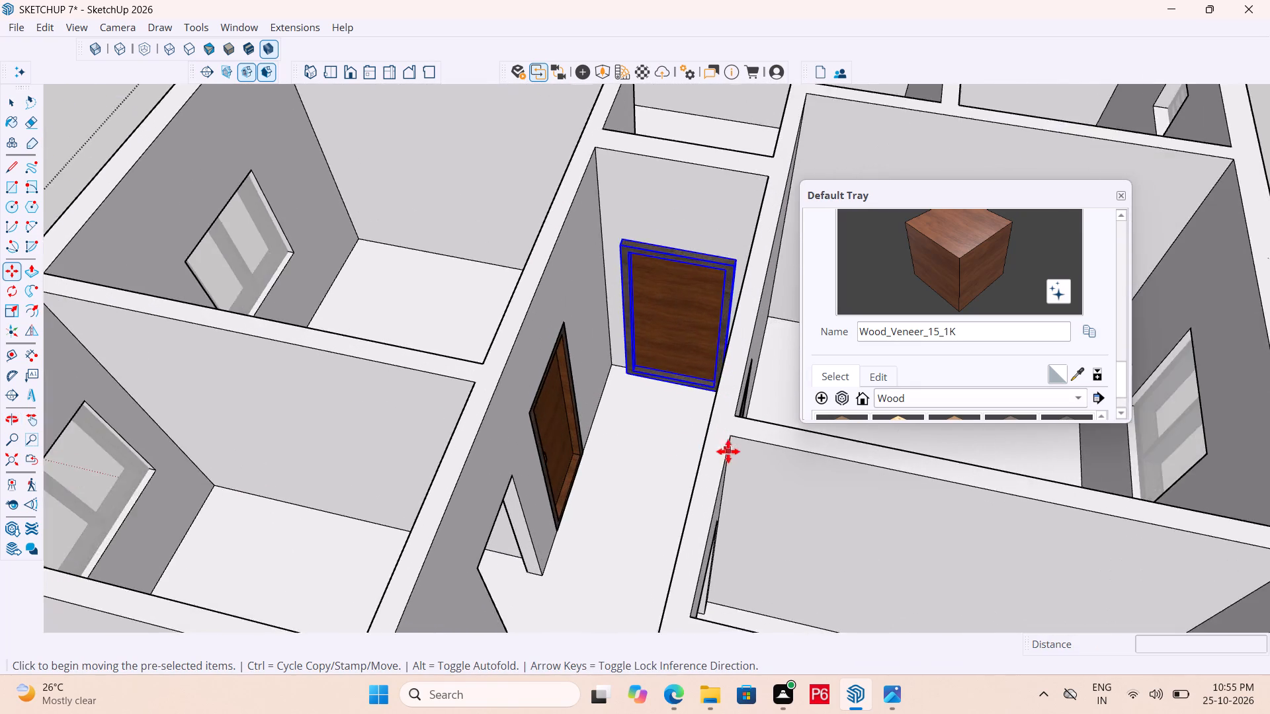
{"action": "middle_click_drag", "start_coordinate": [672, 433], "coordinate": [788, 439]}
{"action": "scroll", "coordinate": [718, 394], "scroll_direction": "up", "scroll_amount": 12}
{"action": "left_click", "coordinate": [699, 341]}
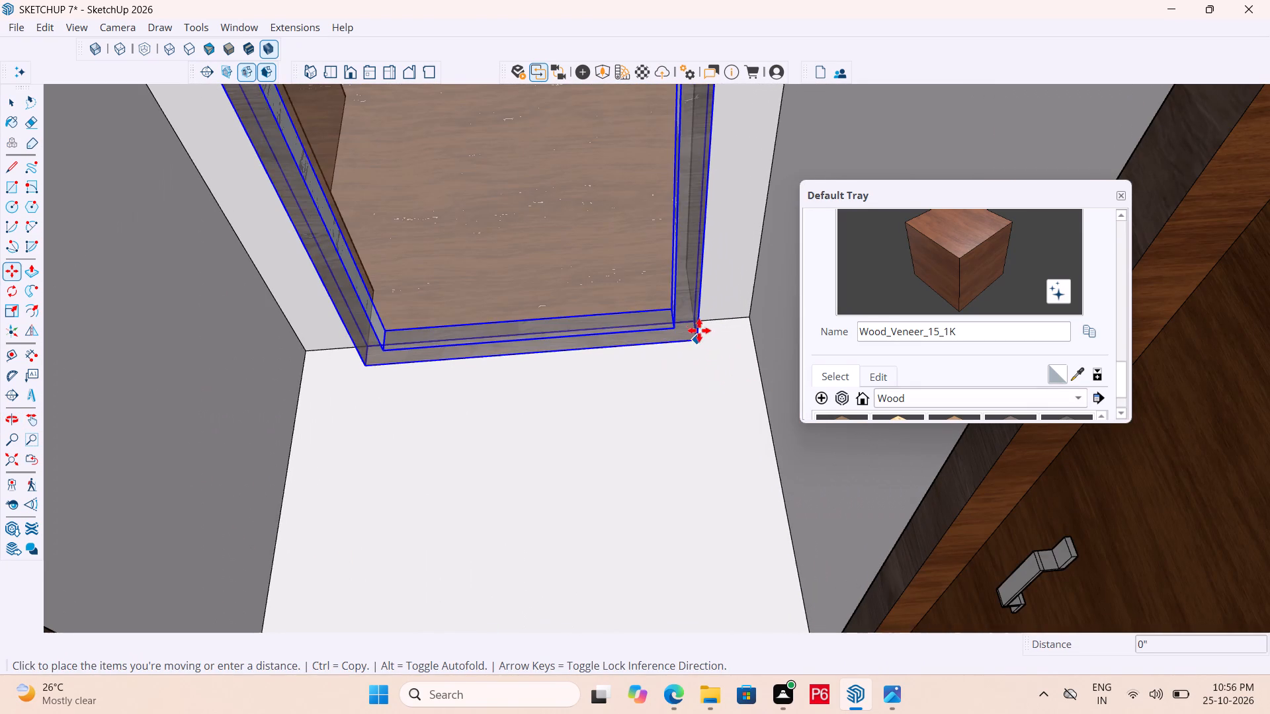
{"action": "left_click", "coordinate": [695, 324]}
{"action": "scroll", "coordinate": [644, 387], "scroll_direction": "down", "scroll_amount": 4}
{"action": "middle_click_drag", "start_coordinate": [628, 385], "coordinate": [529, 377], "text": "ctrl"}
{"action": "key", "text": "ctrl+s"}
{"action": "key", "text": "ctrl+s"}
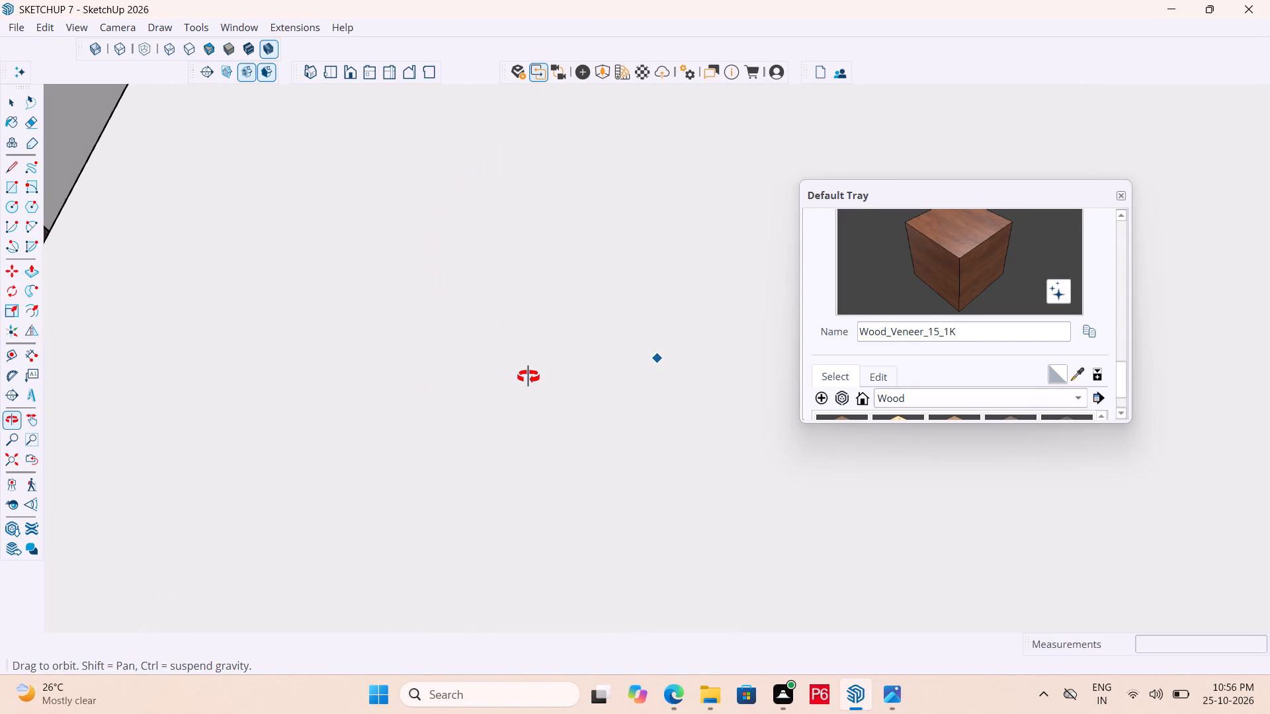
{"action": "key", "text": "ctrl+s"}
{"action": "key", "text": "ctrl+s"}
{"action": "key", "text": "ctrl+s"}
{"action": "scroll", "coordinate": [669, 240], "scroll_direction": "down", "scroll_amount": 5}
{"action": "scroll", "coordinate": [692, 302], "scroll_direction": "down", "scroll_amount": 6}
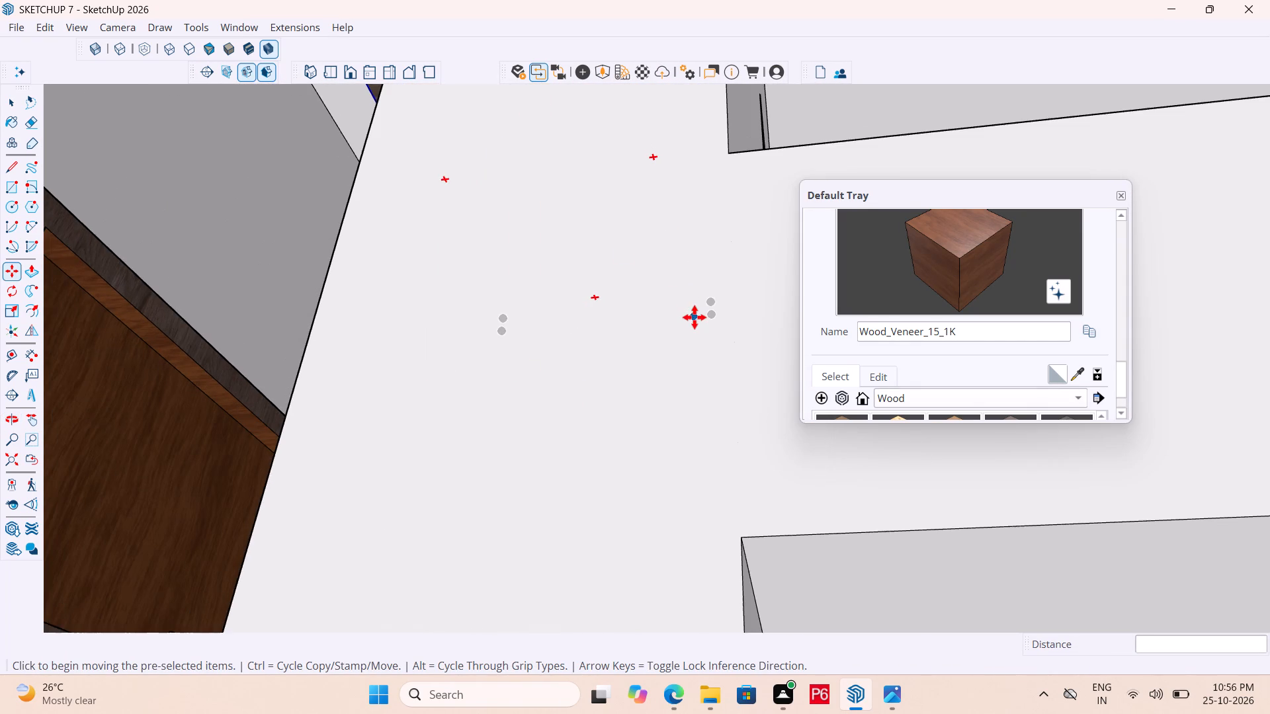
{"action": "key", "text": "ctrl+s"}
{"action": "key", "text": "ctrl+s"}
{"action": "key", "text": "ctrl+s"}
{"action": "key", "text": "ctrl+s"}
{"action": "key", "text": "ctrl+s"}
{"action": "key", "text": "ctrl+s"}
{"action": "key", "text": "ctrl+s"}
Examine the moved door alongside the neighbouring corridor doors from above the corridor, and save the model again.
{"action": "scroll", "coordinate": [708, 325], "scroll_direction": "down", "scroll_amount": 4}
{"action": "scroll", "coordinate": [755, 387], "scroll_direction": "down", "scroll_amount": 6}
{"action": "scroll", "coordinate": [821, 428], "scroll_direction": "down", "scroll_amount": 7}
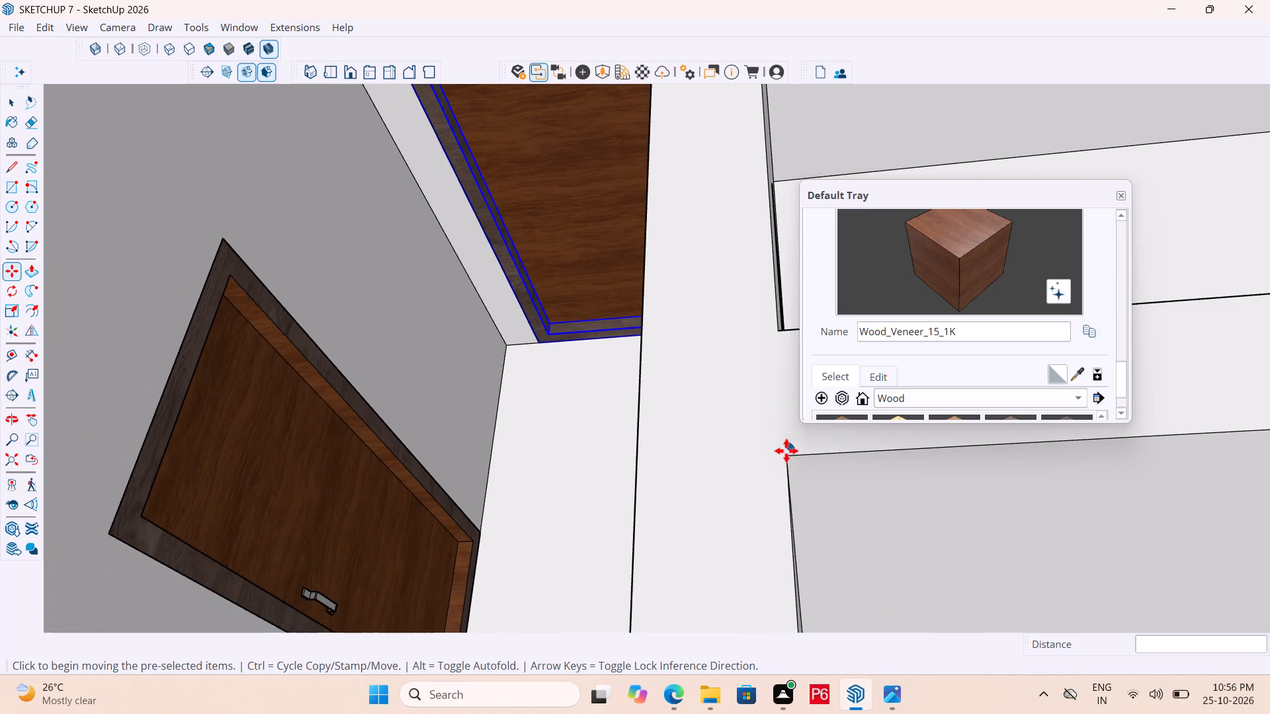
{"action": "scroll", "coordinate": [786, 451], "scroll_direction": "down", "scroll_amount": 4}
{"action": "scroll", "coordinate": [733, 450], "scroll_direction": "down", "scroll_amount": 5}
{"action": "middle_click_drag", "start_coordinate": [721, 458], "coordinate": [646, 469]}
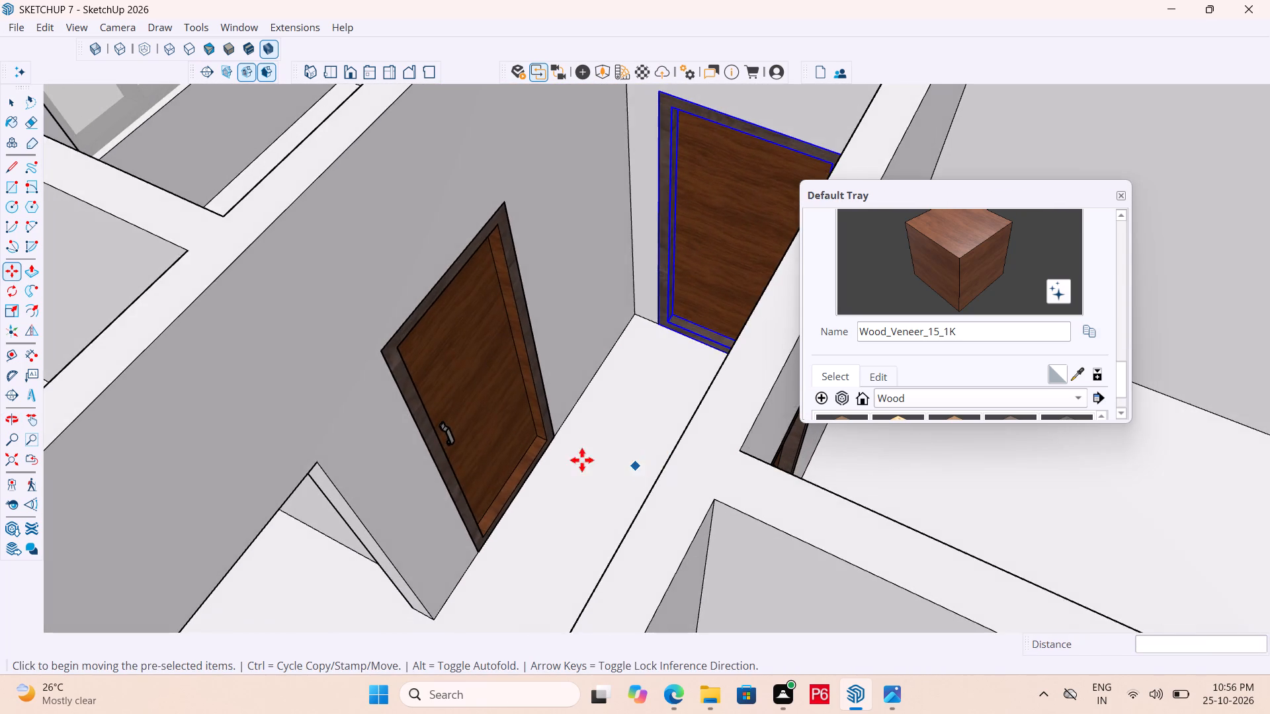
{"action": "scroll", "coordinate": [535, 454], "scroll_direction": "down", "scroll_amount": 5}
{"action": "scroll", "coordinate": [503, 353], "scroll_direction": "down", "scroll_amount": 6}
{"action": "key", "text": "ctrl+s"}
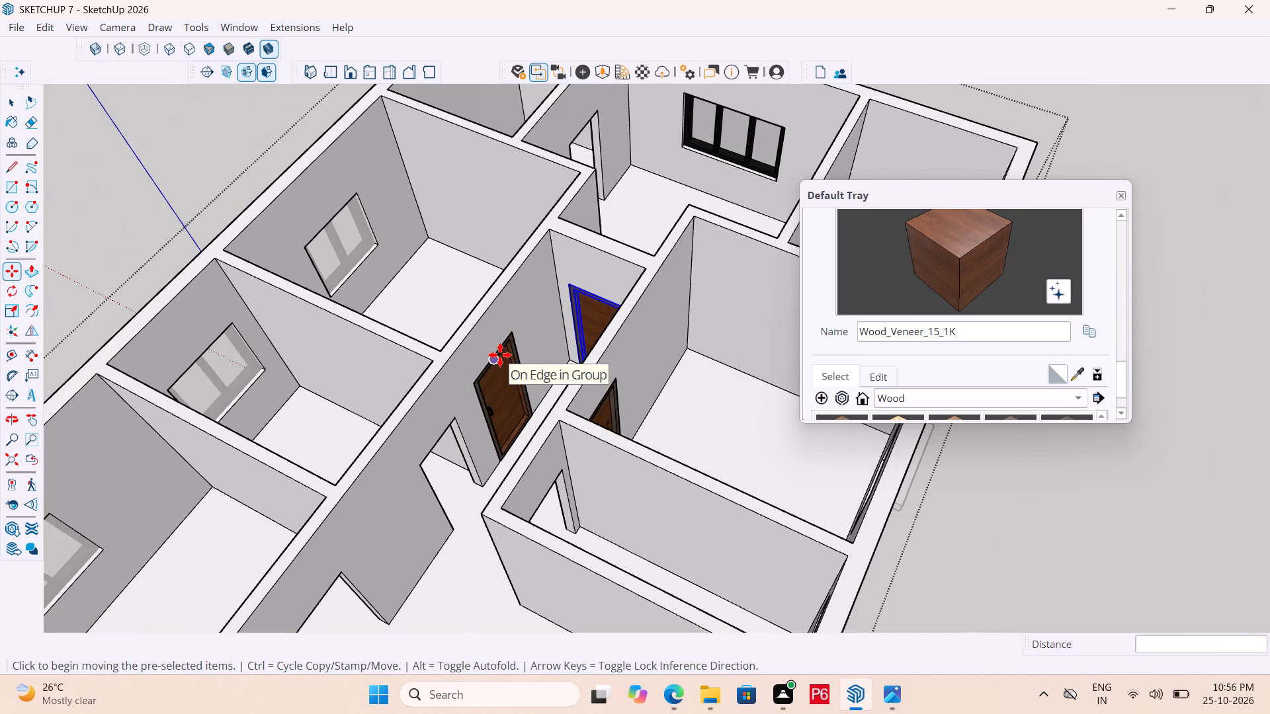
{"action": "key", "text": "ctrl+s"}
{"action": "key", "text": "ctrl+s"}
{"action": "key", "text": "ctrl+s"}
{"action": "key", "text": "ctrl+s"}
{"action": "key", "text": "ctrl+s"}
{"action": "key", "text": "ctrl+s"}
{"action": "key", "text": "ctrl+s"}
{"action": "key", "text": "ctrl+s"}
{"action": "middle_click_drag", "start_coordinate": [555, 347], "coordinate": [560, 346]}
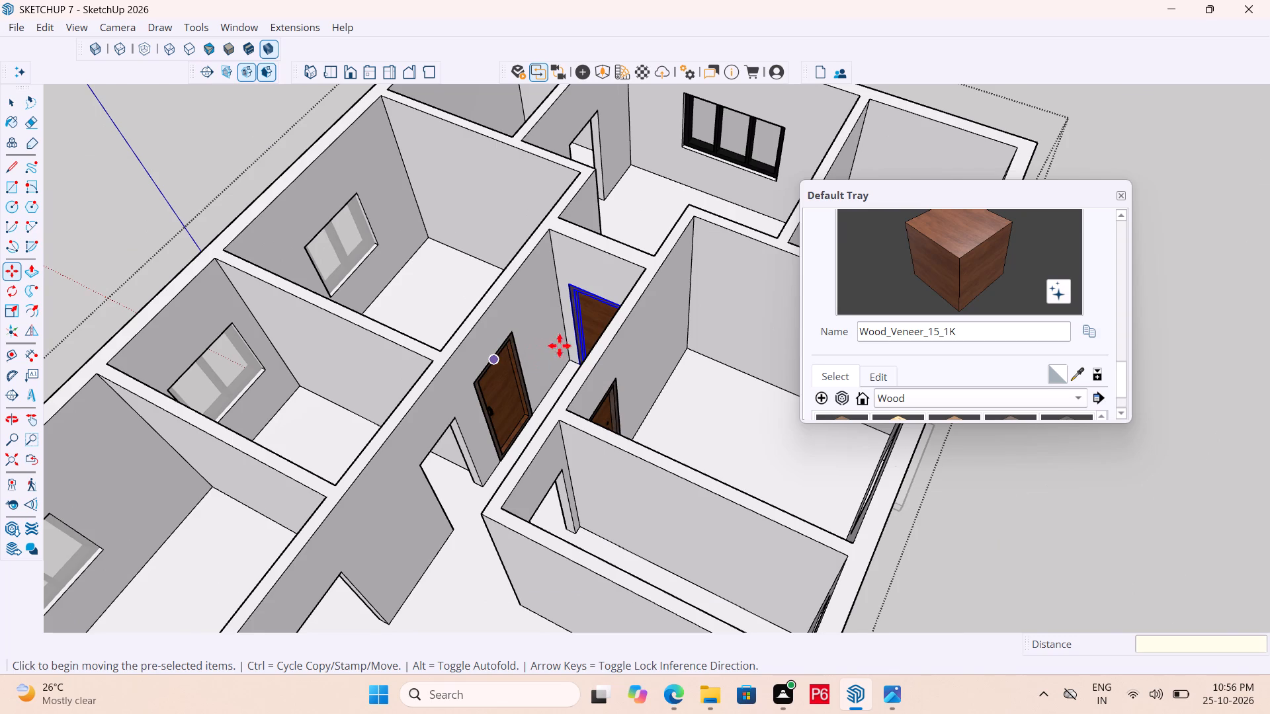
Clear the door selection, close the house group and save the model.
{"action": "middle_click_drag", "start_coordinate": [560, 346], "coordinate": [654, 334]}
{"action": "key", "text": "space"}
{"action": "scroll", "coordinate": [568, 347], "scroll_direction": "up", "scroll_amount": 6}
{"action": "middle_click_drag", "start_coordinate": [575, 339], "coordinate": [509, 312]}
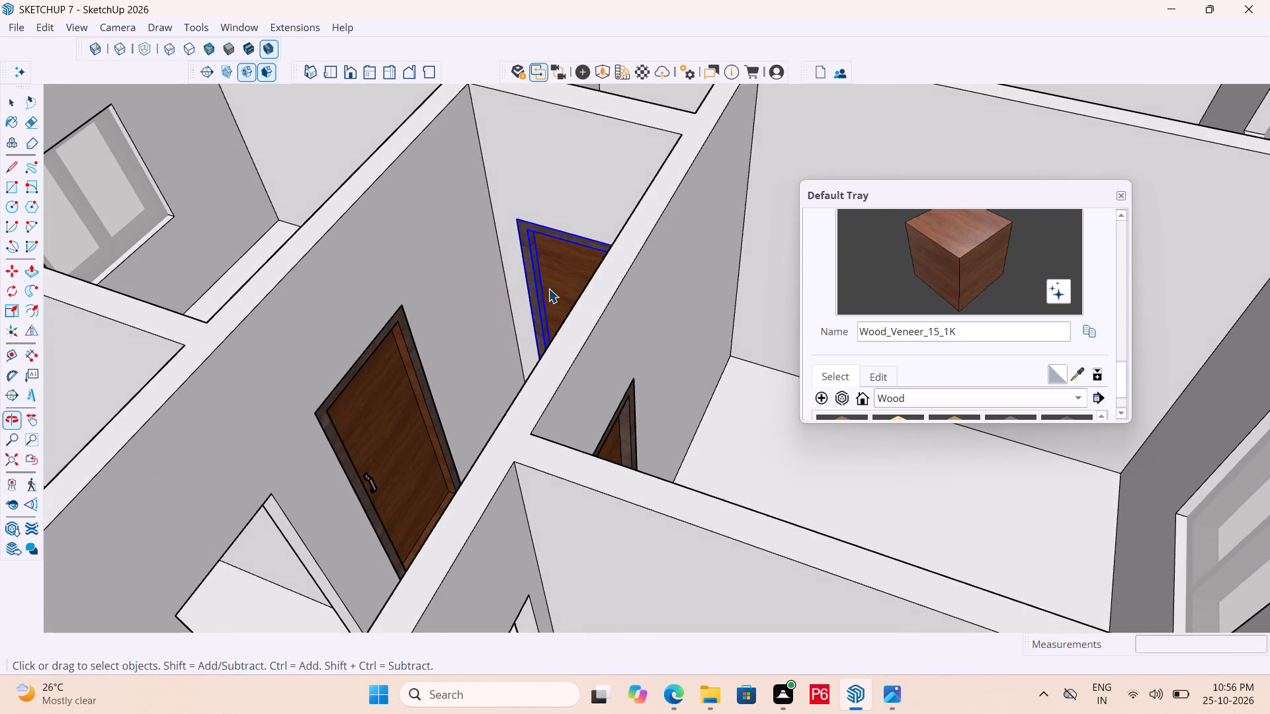
{"action": "left_click", "coordinate": [585, 195]}
{"action": "scroll", "coordinate": [468, 204], "scroll_direction": "down", "scroll_amount": 5}
{"action": "left_click", "coordinate": [1080, 481]}
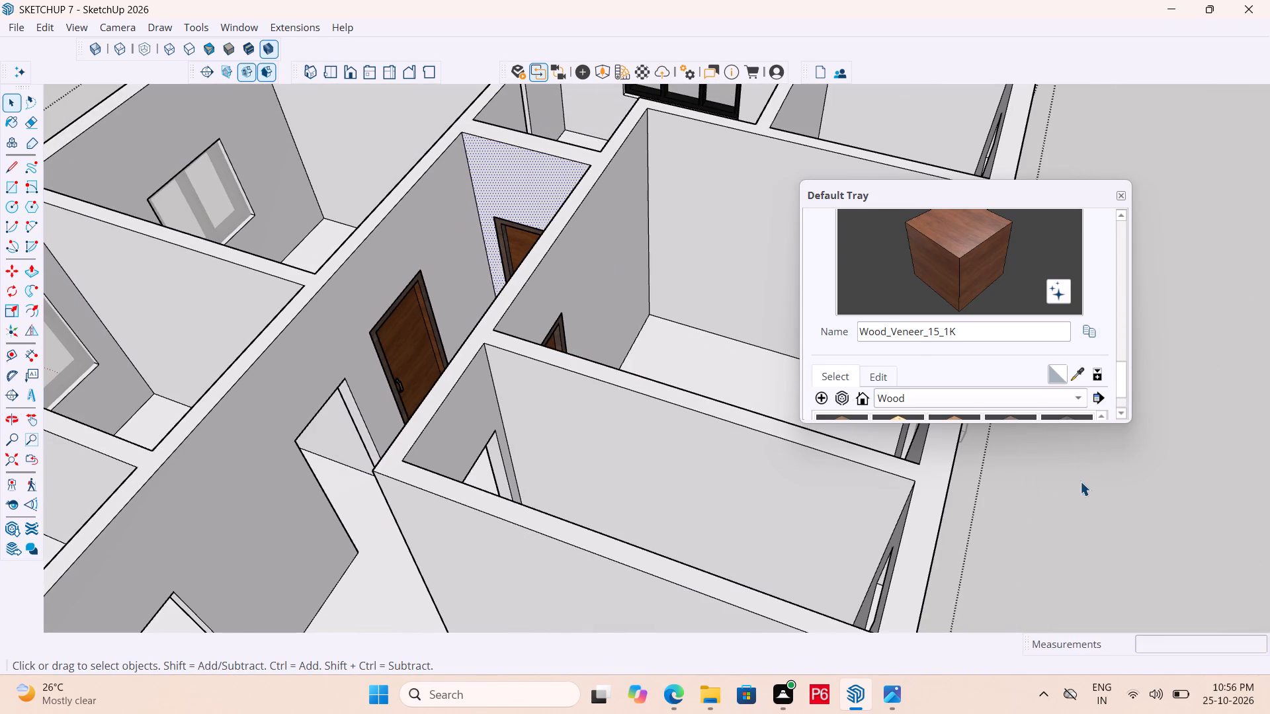
{"action": "middle_click_drag", "start_coordinate": [554, 312], "coordinate": [615, 315]}
{"action": "scroll", "coordinate": [645, 294], "scroll_direction": "down", "scroll_amount": 10}
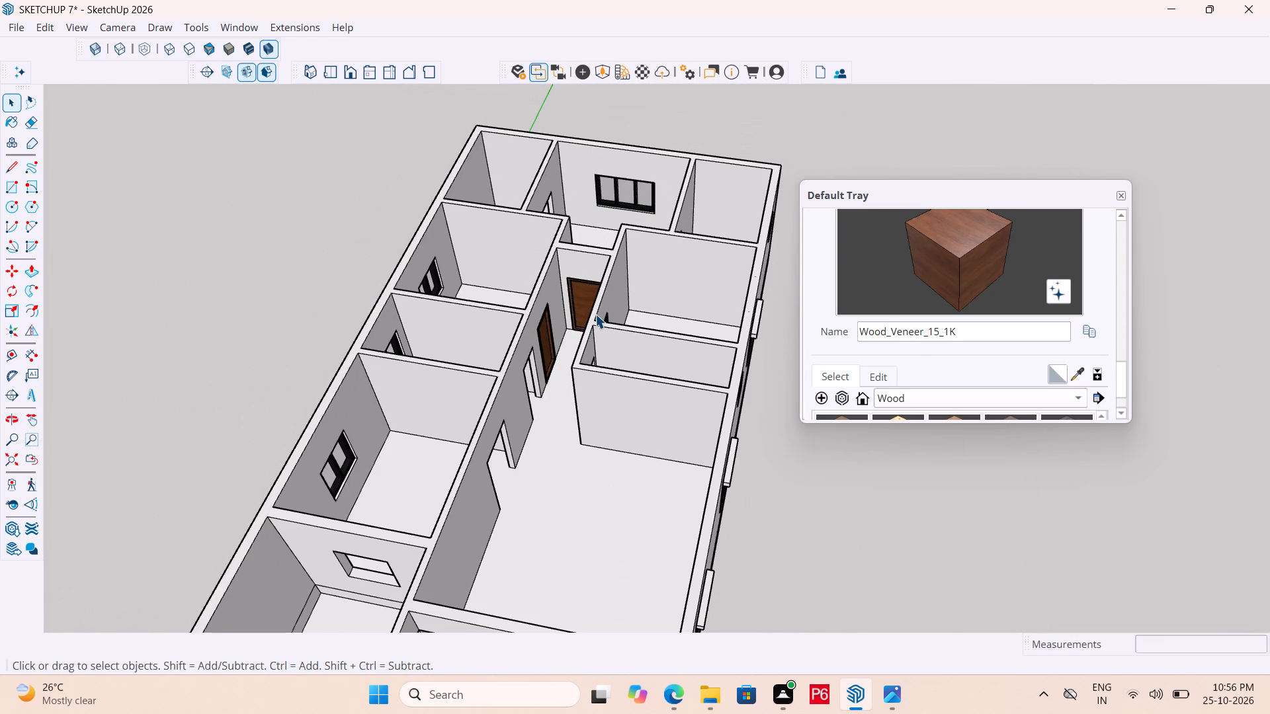
{"action": "key", "text": "ctrl+s"}
{"action": "key", "text": "ctrl+s"}
{"action": "key", "text": "ctrl+s"}
{"action": "key", "text": "ctrl+s"}
{"action": "key", "text": "ctrl+s"}
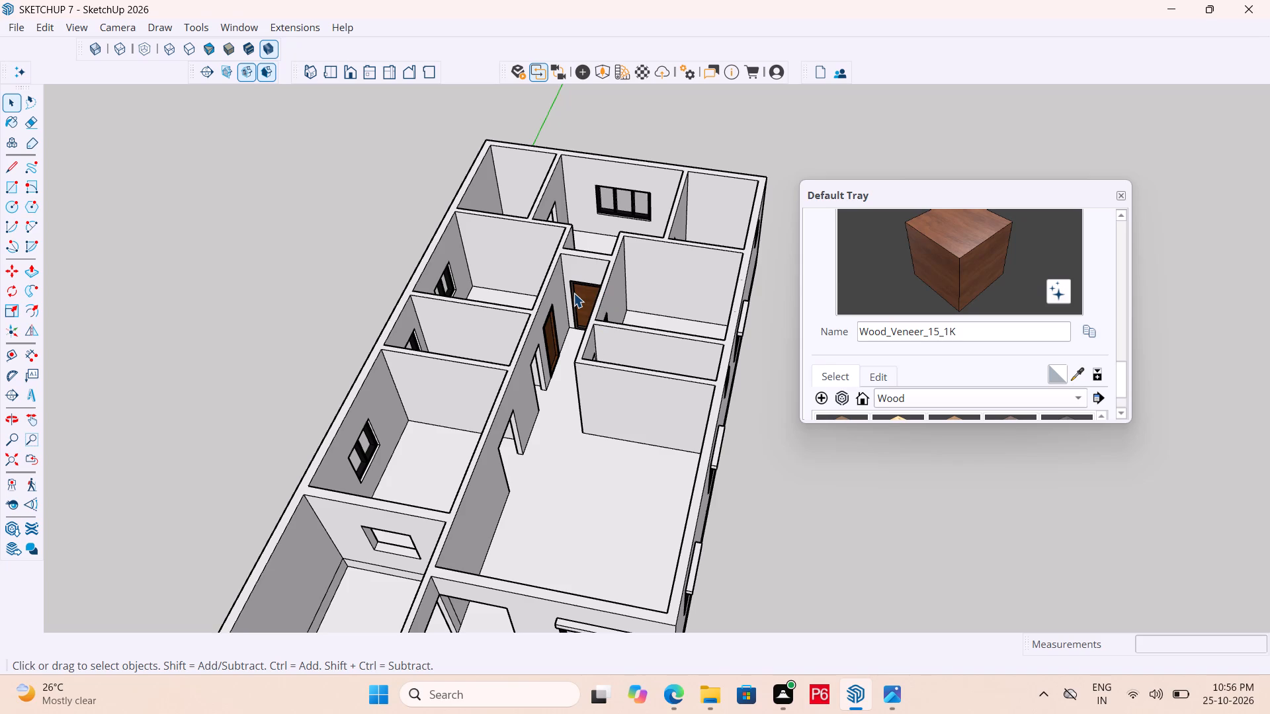
Open the house group and examine the corridor-end door and its neighbouring doors from above and from along the corridor.
{"action": "left_click", "coordinate": [573, 293]}
{"action": "double_click", "coordinate": [579, 298]}
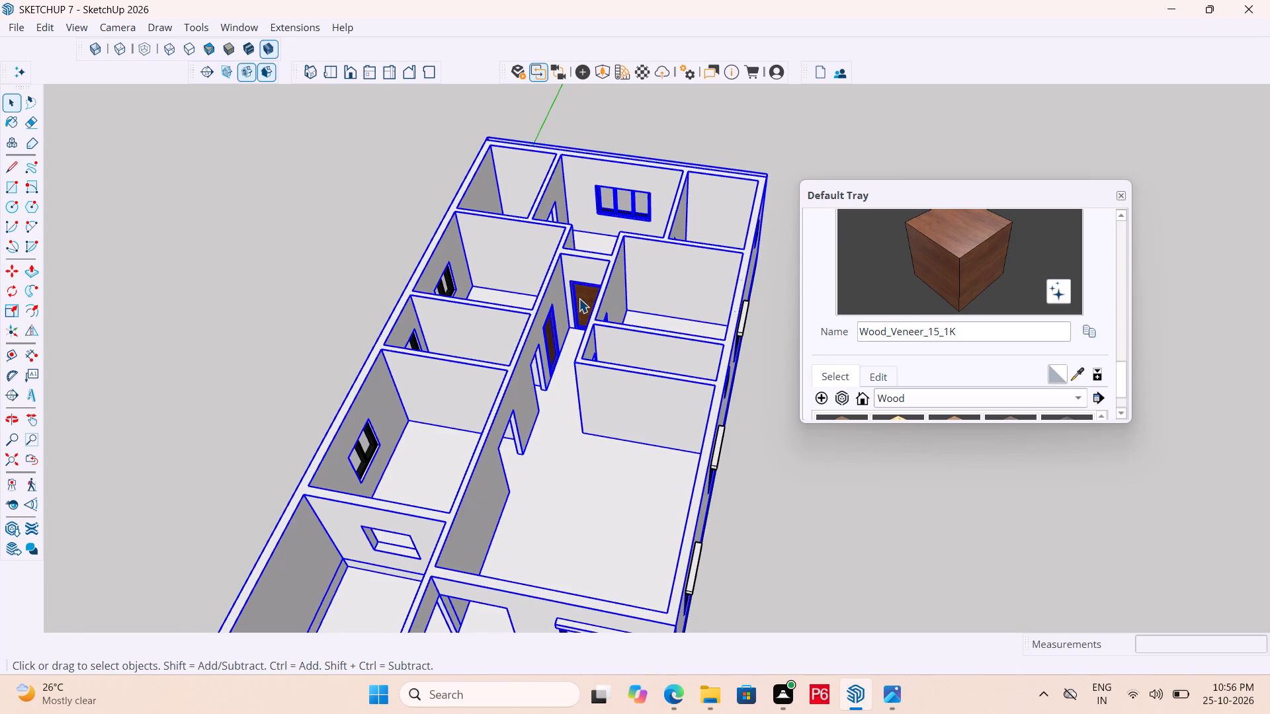
{"action": "scroll", "coordinate": [579, 298], "scroll_direction": "up", "scroll_amount": 11}
{"action": "scroll", "coordinate": [538, 416], "scroll_direction": "up", "scroll_amount": 5}
{"action": "middle_click_drag", "start_coordinate": [652, 376], "coordinate": [435, 417]}
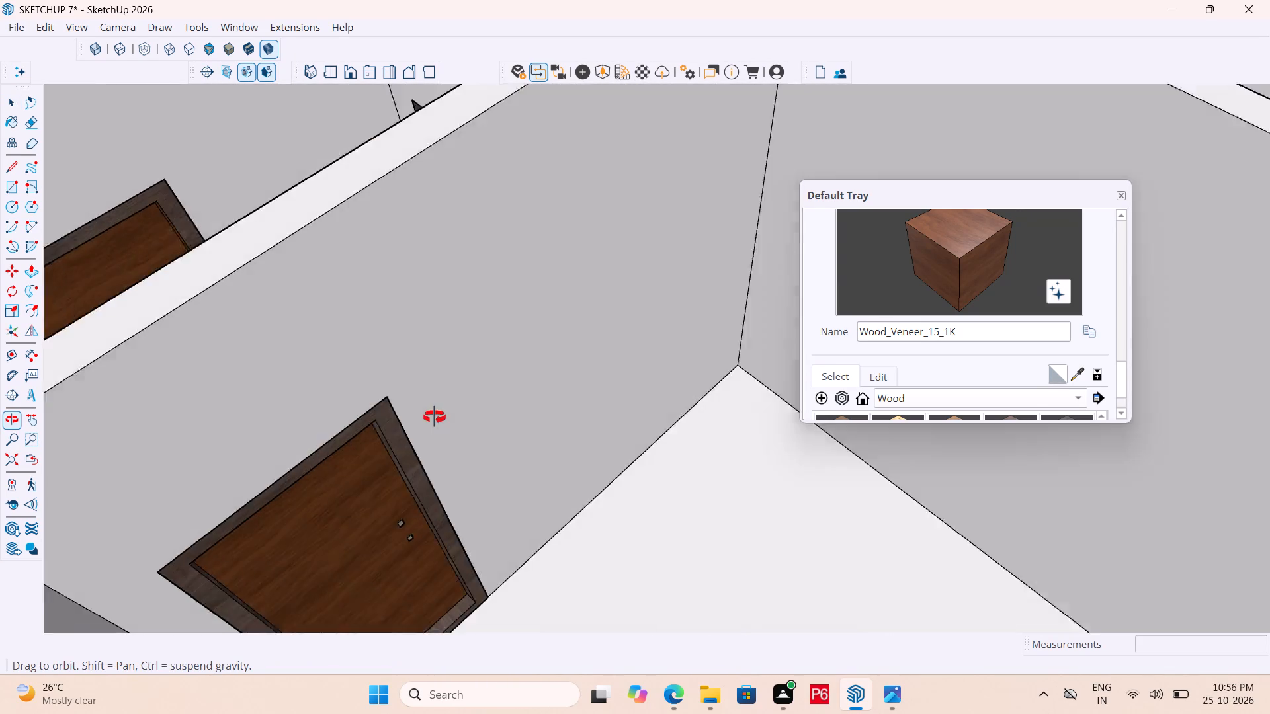
{"action": "middle_click_drag", "start_coordinate": [435, 417], "coordinate": [579, 387]}
{"action": "scroll", "coordinate": [694, 343], "scroll_direction": "down", "scroll_amount": 6}
{"action": "middle_click_drag", "start_coordinate": [594, 376], "coordinate": [616, 385]}
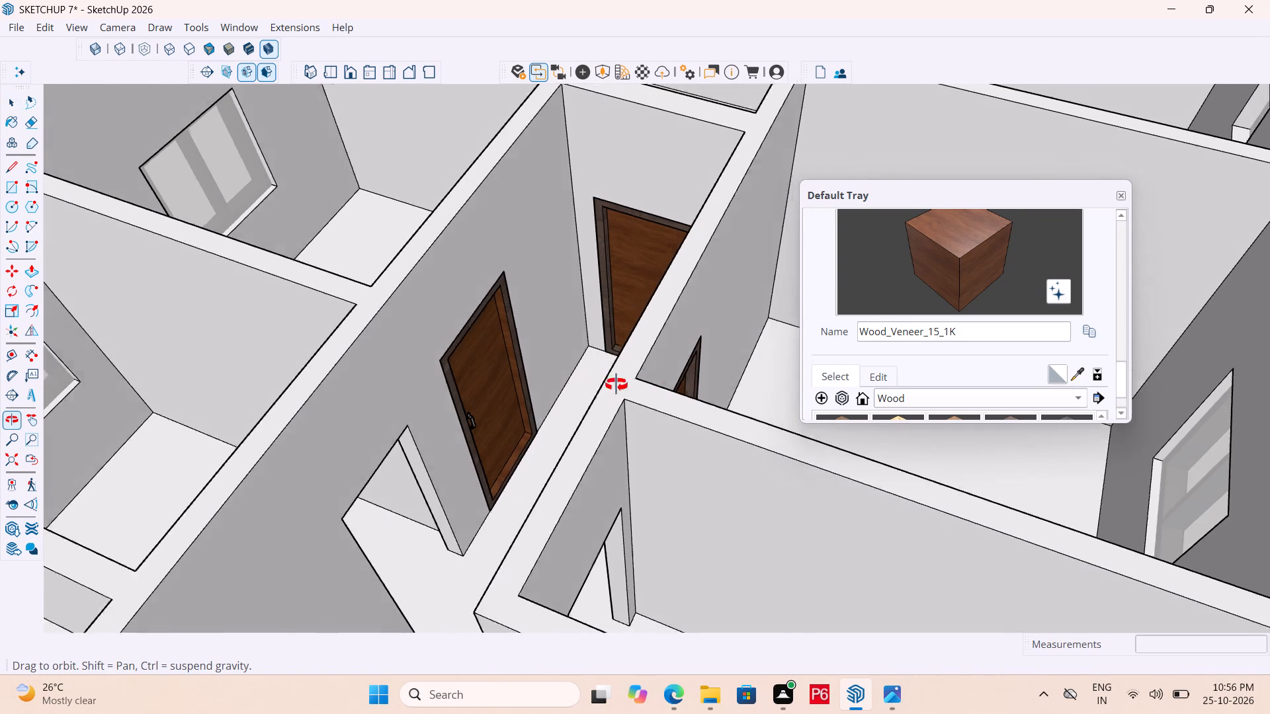
{"action": "middle_click_drag", "start_coordinate": [616, 385], "coordinate": [855, 409]}
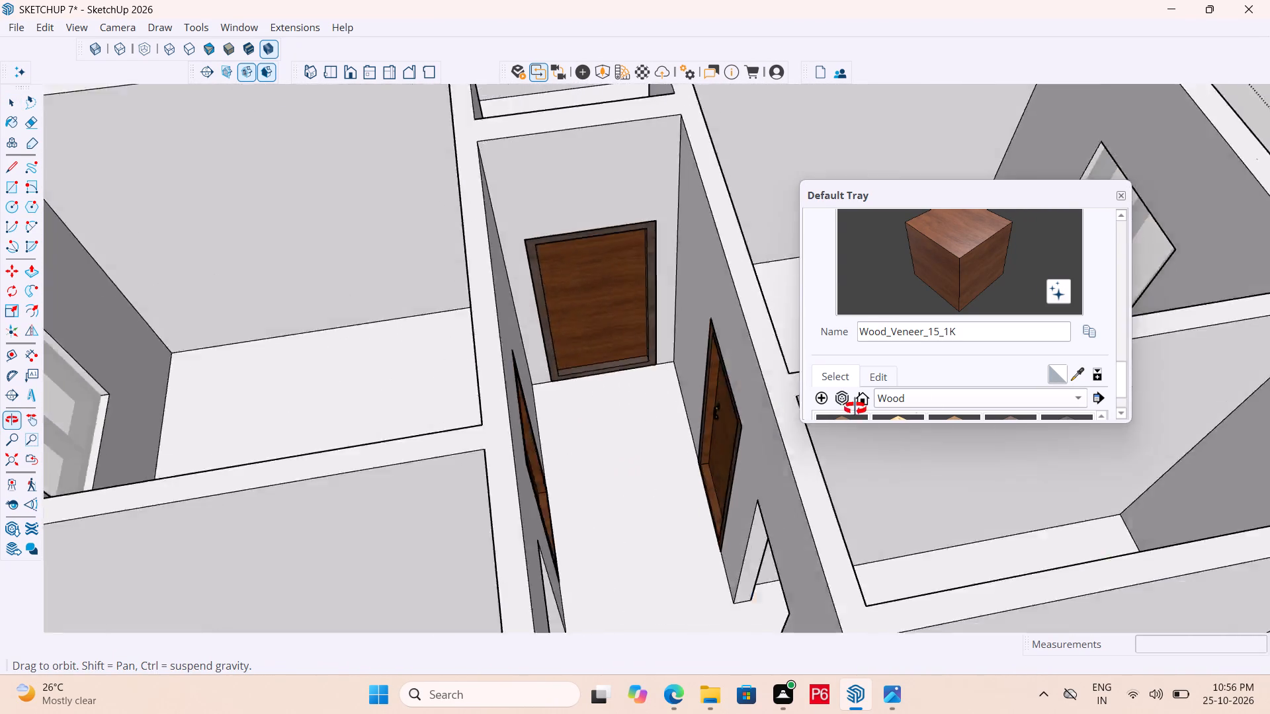
{"action": "middle_click_drag", "start_coordinate": [855, 409], "coordinate": [715, 400]}
{"action": "scroll", "coordinate": [680, 321], "scroll_direction": "up", "scroll_amount": 4}
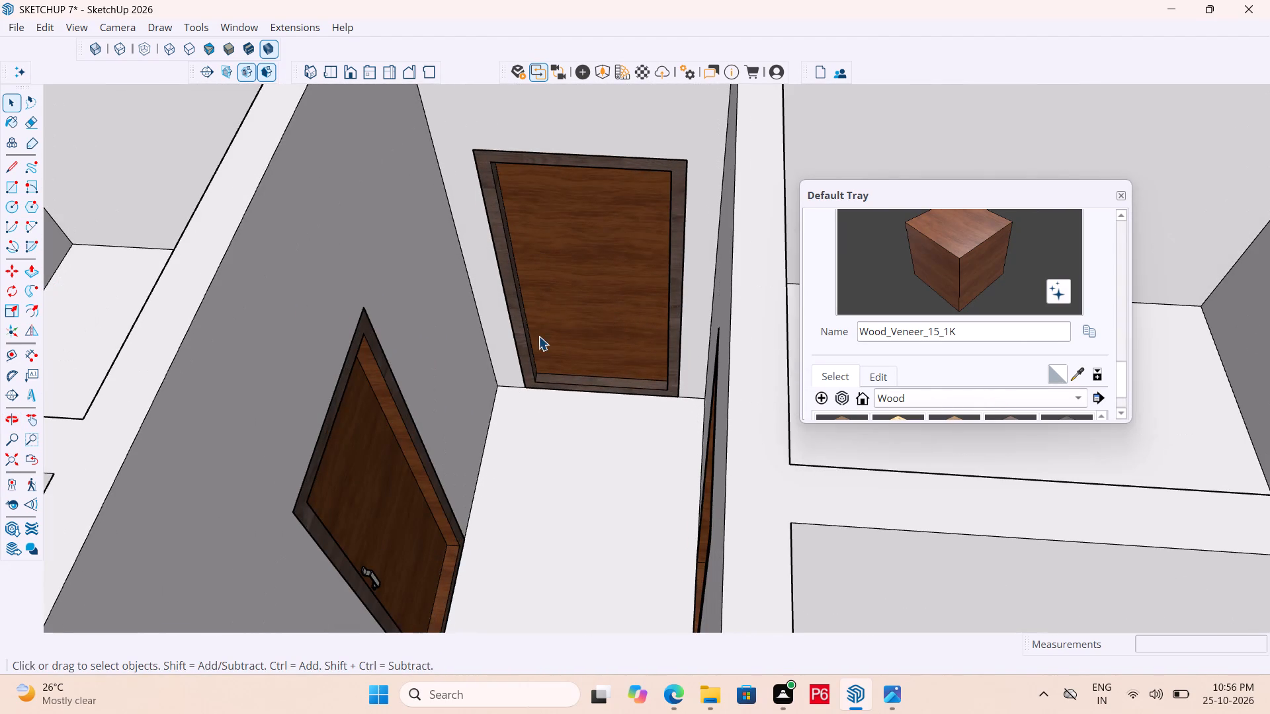
{"action": "scroll", "coordinate": [544, 343], "scroll_direction": "down", "scroll_amount": 10}
{"action": "middle_click_drag", "start_coordinate": [576, 388], "coordinate": [402, 404]}
{"action": "scroll", "coordinate": [459, 278], "scroll_direction": "down", "scroll_amount": 6}
{"action": "middle_click_drag", "start_coordinate": [608, 282], "coordinate": [735, 496]}
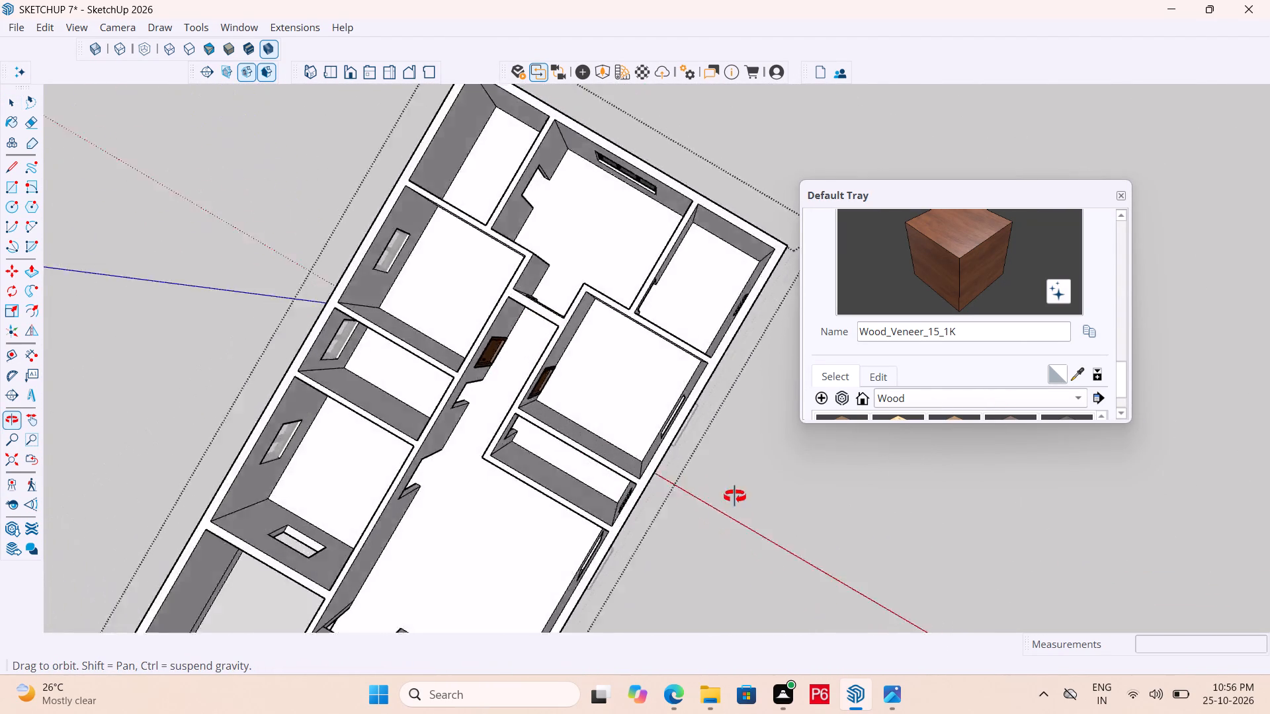
{"action": "middle_click_drag", "start_coordinate": [735, 496], "coordinate": [683, 331]}
{"action": "middle_click_drag", "start_coordinate": [568, 329], "coordinate": [1098, 275]}
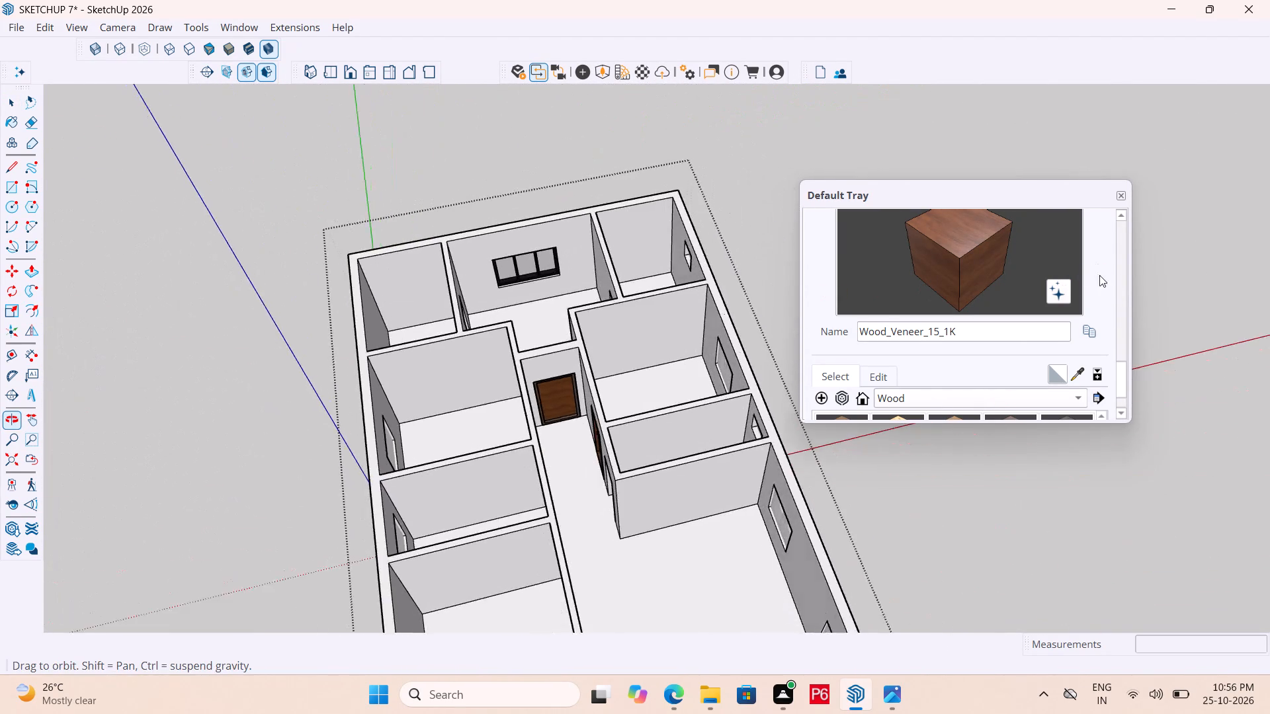
{"action": "scroll", "coordinate": [665, 402], "scroll_direction": "up", "scroll_amount": 5}
{"action": "scroll", "coordinate": [453, 374], "scroll_direction": "up", "scroll_amount": 2}
{"action": "middle_click_drag", "start_coordinate": [446, 356], "coordinate": [419, 291]}
{"action": "scroll", "coordinate": [444, 334], "scroll_direction": "up", "scroll_amount": 6}
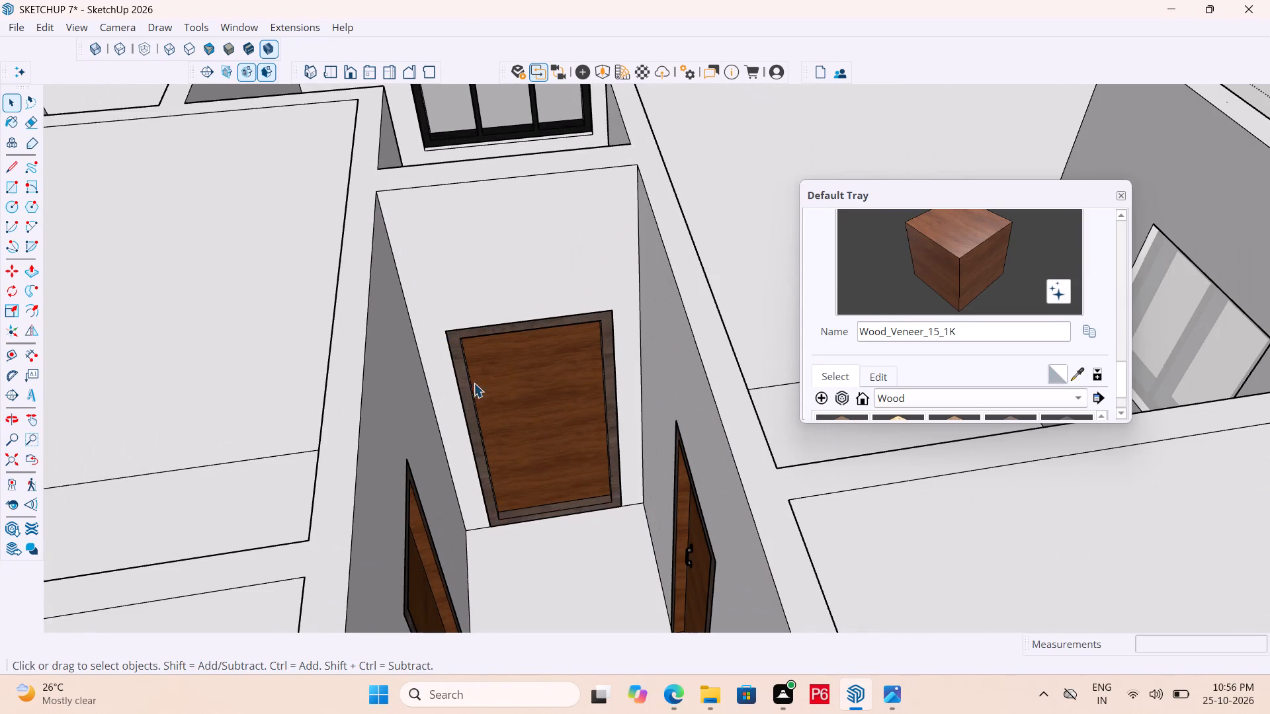
{"action": "middle_click_drag", "start_coordinate": [654, 508], "coordinate": [719, 508]}
{"action": "scroll", "coordinate": [719, 508], "scroll_direction": "up", "scroll_amount": 1}
{"action": "scroll", "coordinate": [775, 540], "scroll_direction": "up", "scroll_amount": 4}
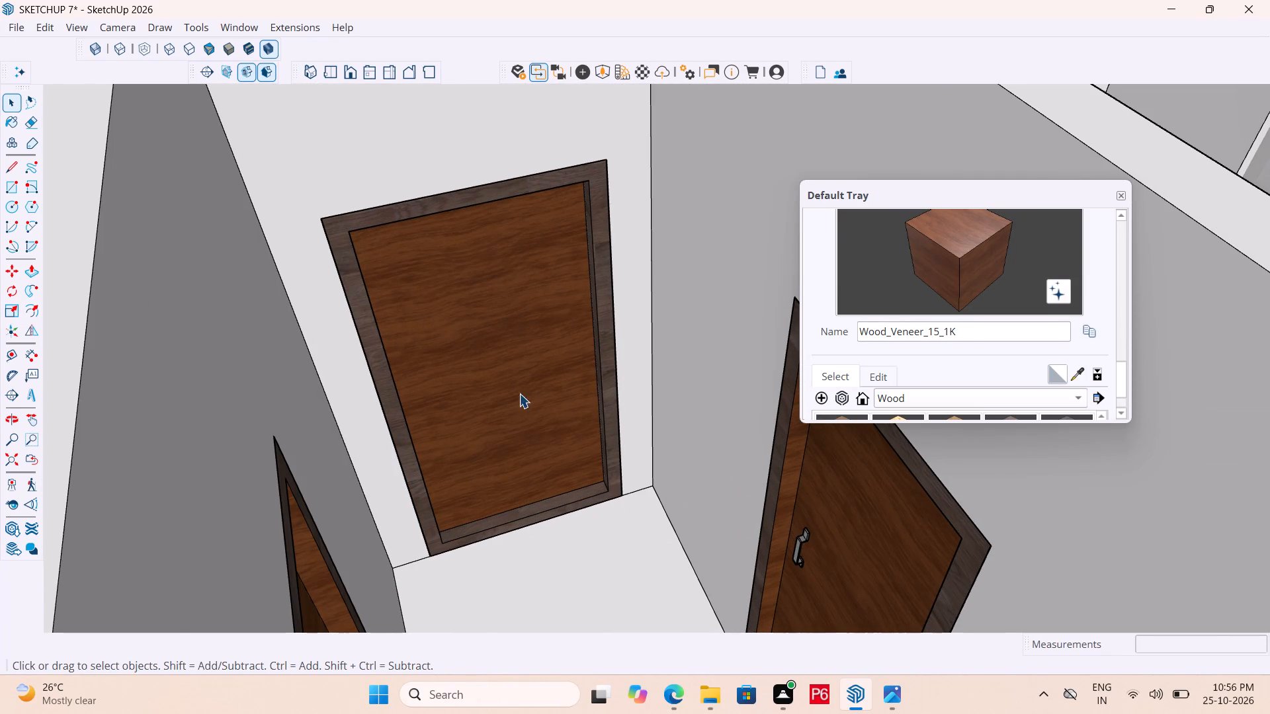
{"action": "middle_click_drag", "start_coordinate": [409, 319], "coordinate": [359, 321]}
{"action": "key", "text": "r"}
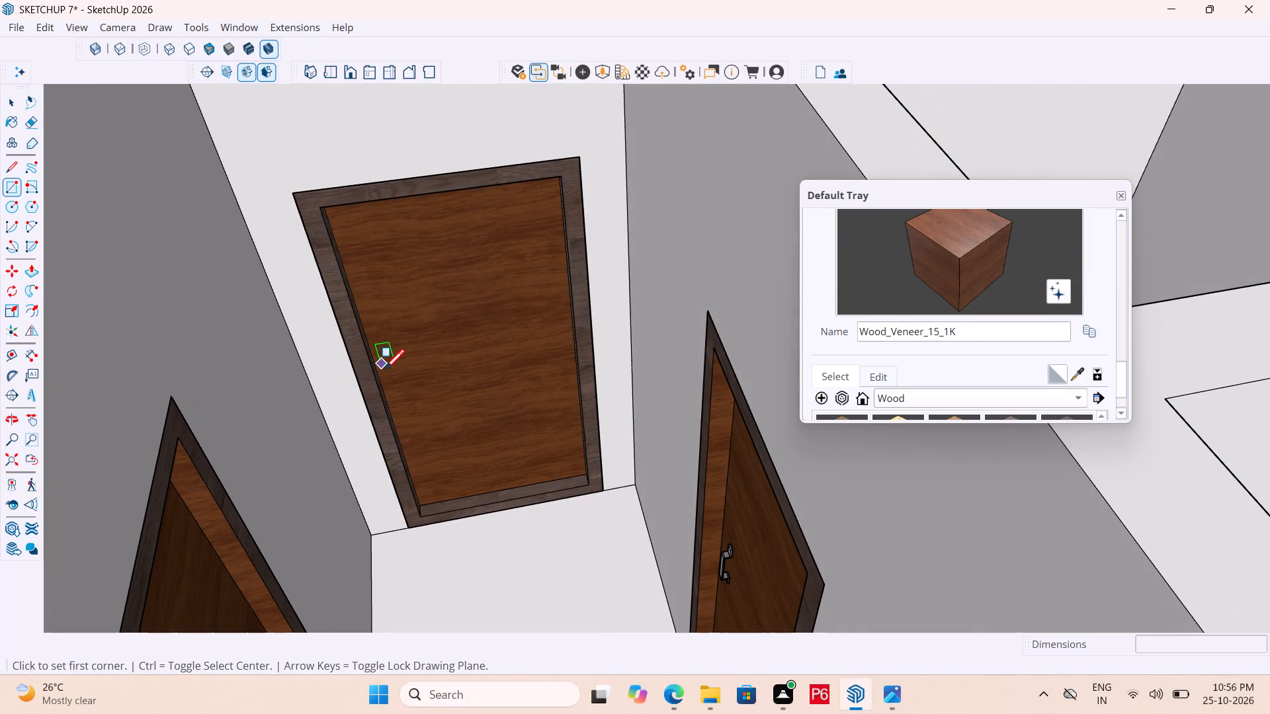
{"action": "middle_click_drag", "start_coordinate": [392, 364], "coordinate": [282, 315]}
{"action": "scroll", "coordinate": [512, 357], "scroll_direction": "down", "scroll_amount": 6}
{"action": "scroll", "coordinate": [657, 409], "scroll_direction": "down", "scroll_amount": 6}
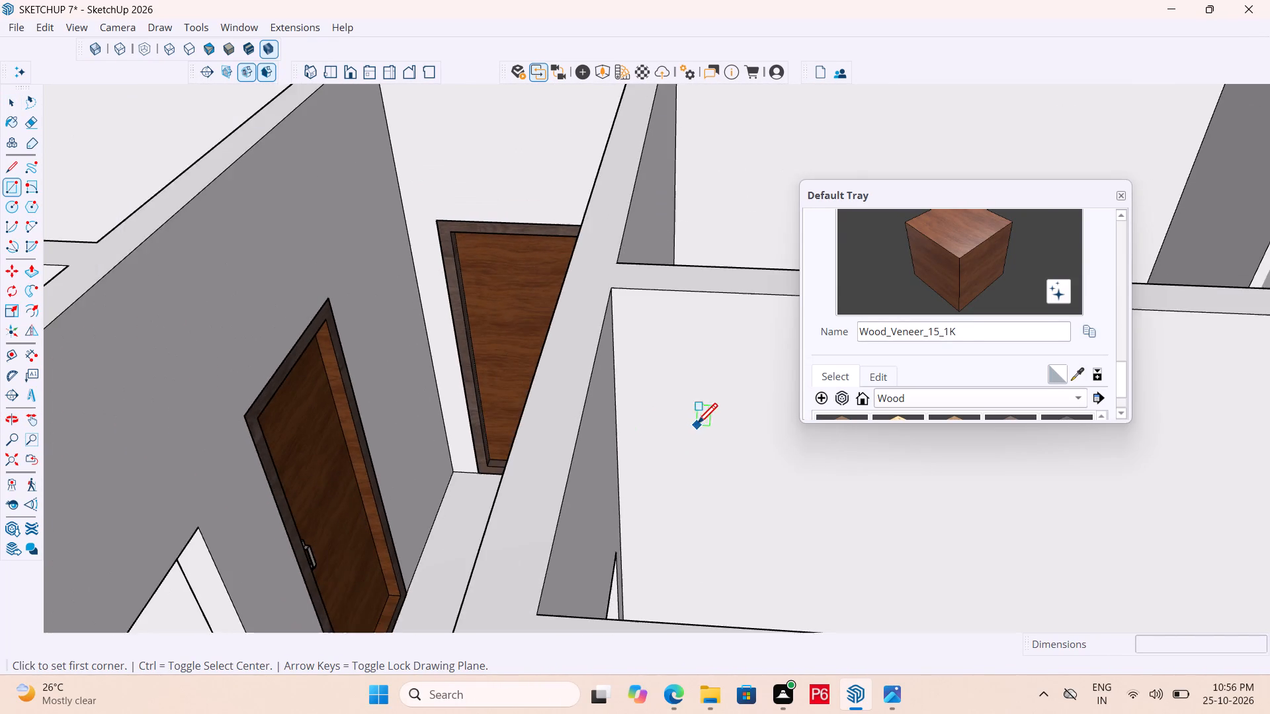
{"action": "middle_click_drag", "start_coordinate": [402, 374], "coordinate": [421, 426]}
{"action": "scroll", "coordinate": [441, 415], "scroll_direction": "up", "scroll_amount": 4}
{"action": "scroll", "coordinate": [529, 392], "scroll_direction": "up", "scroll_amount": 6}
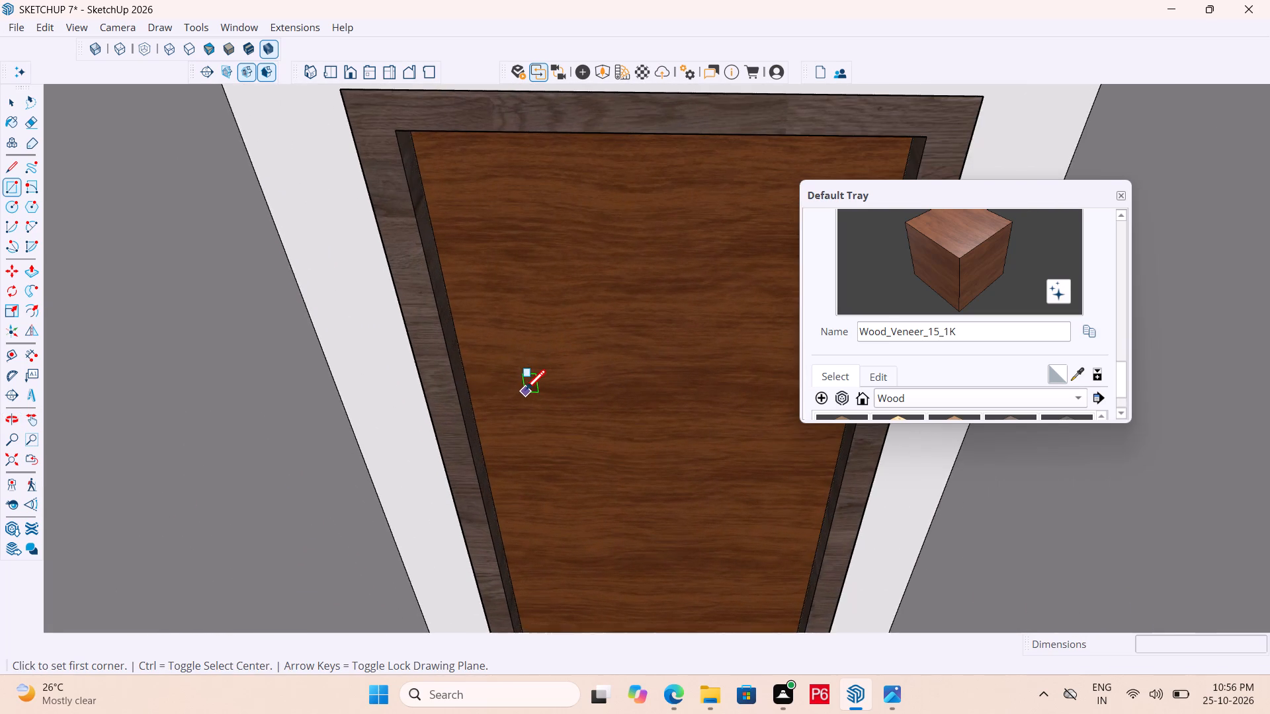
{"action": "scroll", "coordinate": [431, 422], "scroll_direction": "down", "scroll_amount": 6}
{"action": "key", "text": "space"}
Inside the corridor-end door's group, paint the panel's corridor-side face with Plywood_08_1K.
{"action": "left_click", "coordinate": [535, 362]}
{"action": "double_click", "coordinate": [542, 346]}
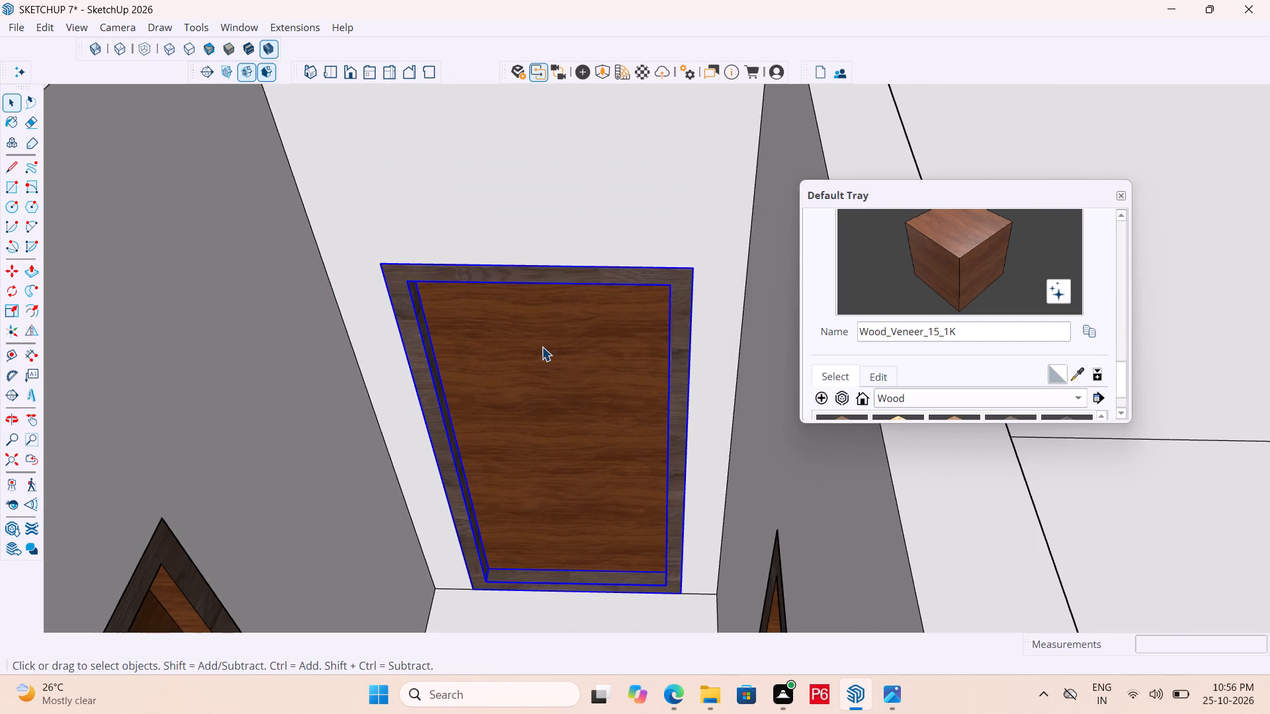
{"action": "left_click", "coordinate": [538, 334]}
{"action": "scroll", "coordinate": [915, 362], "scroll_direction": "down", "scroll_amount": 3}
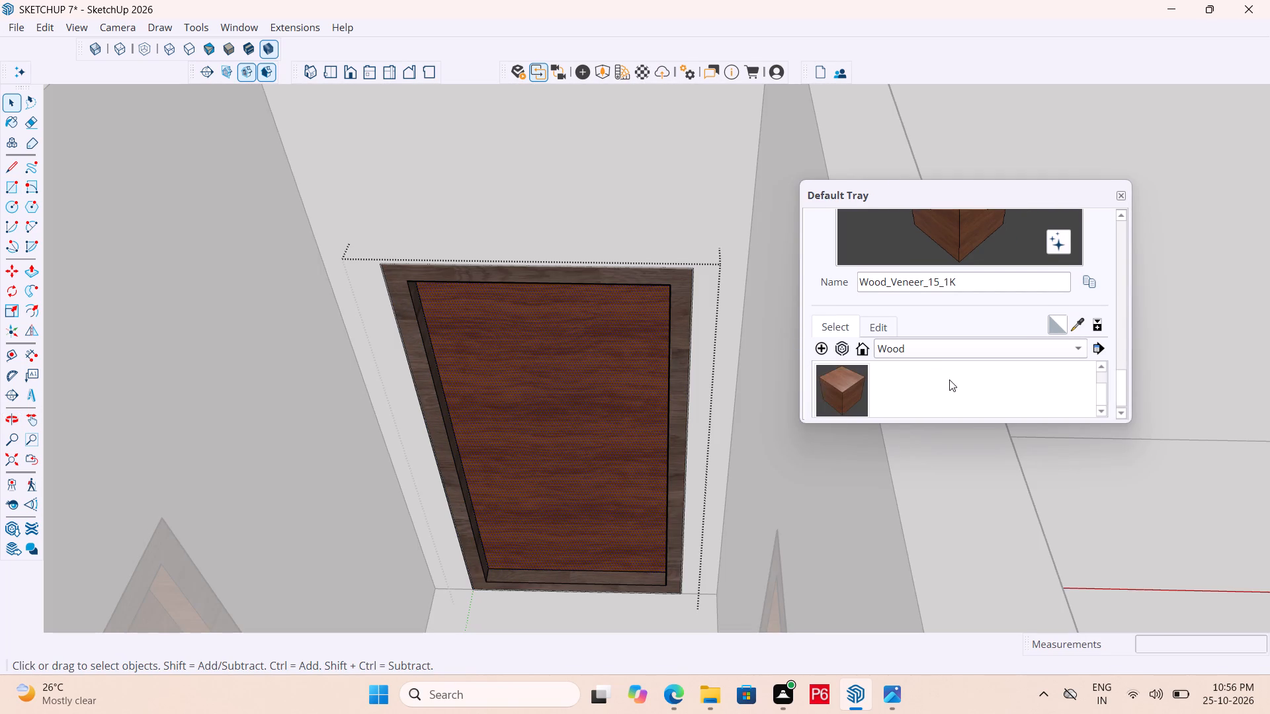
{"action": "scroll", "coordinate": [949, 379], "scroll_direction": "up", "scroll_amount": 1}
{"action": "left_click", "coordinate": [891, 387]}
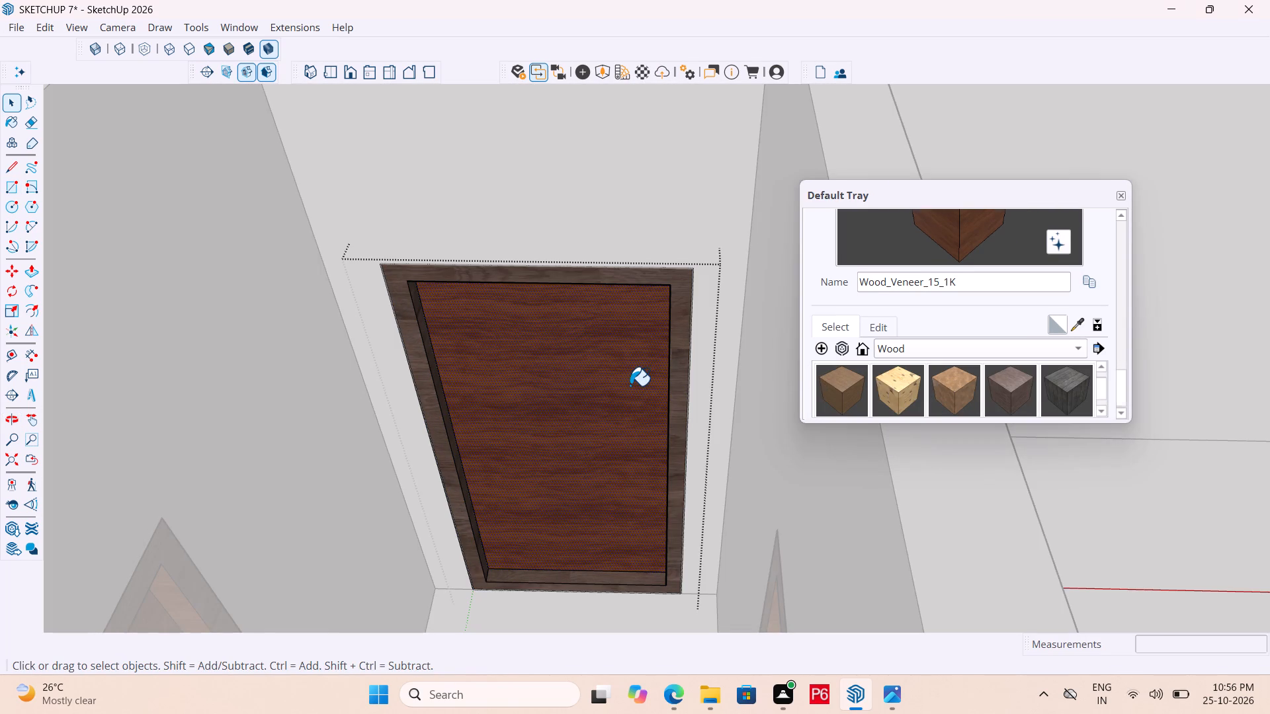
{"action": "left_click", "coordinate": [630, 385]}
Paint the door panel's opposite face with Plywood_08_1K and save the model.
{"action": "scroll", "coordinate": [587, 337], "scroll_direction": "down", "scroll_amount": 4}
{"action": "scroll", "coordinate": [519, 354], "scroll_direction": "down", "scroll_amount": 12}
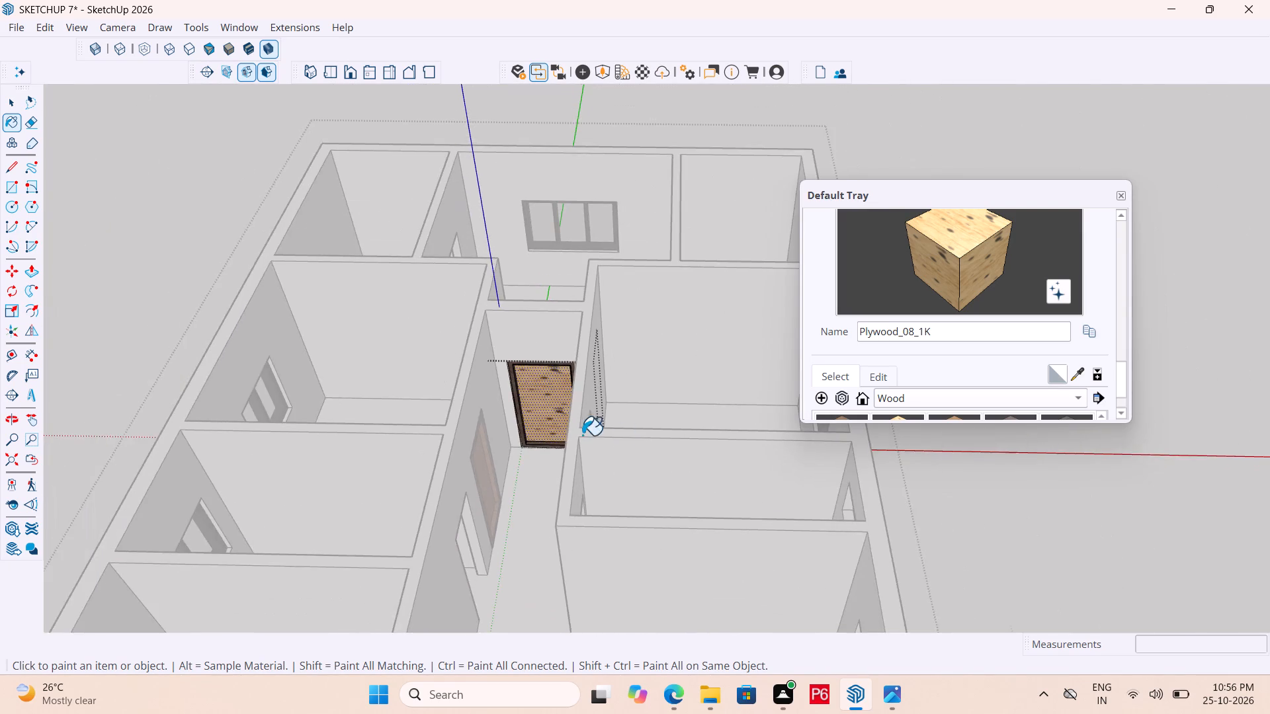
{"action": "middle_click_drag", "start_coordinate": [715, 451], "coordinate": [108, 483]}
{"action": "middle_click_drag", "start_coordinate": [638, 441], "coordinate": [44, 402]}
{"action": "scroll", "coordinate": [594, 388], "scroll_direction": "up", "scroll_amount": 5}
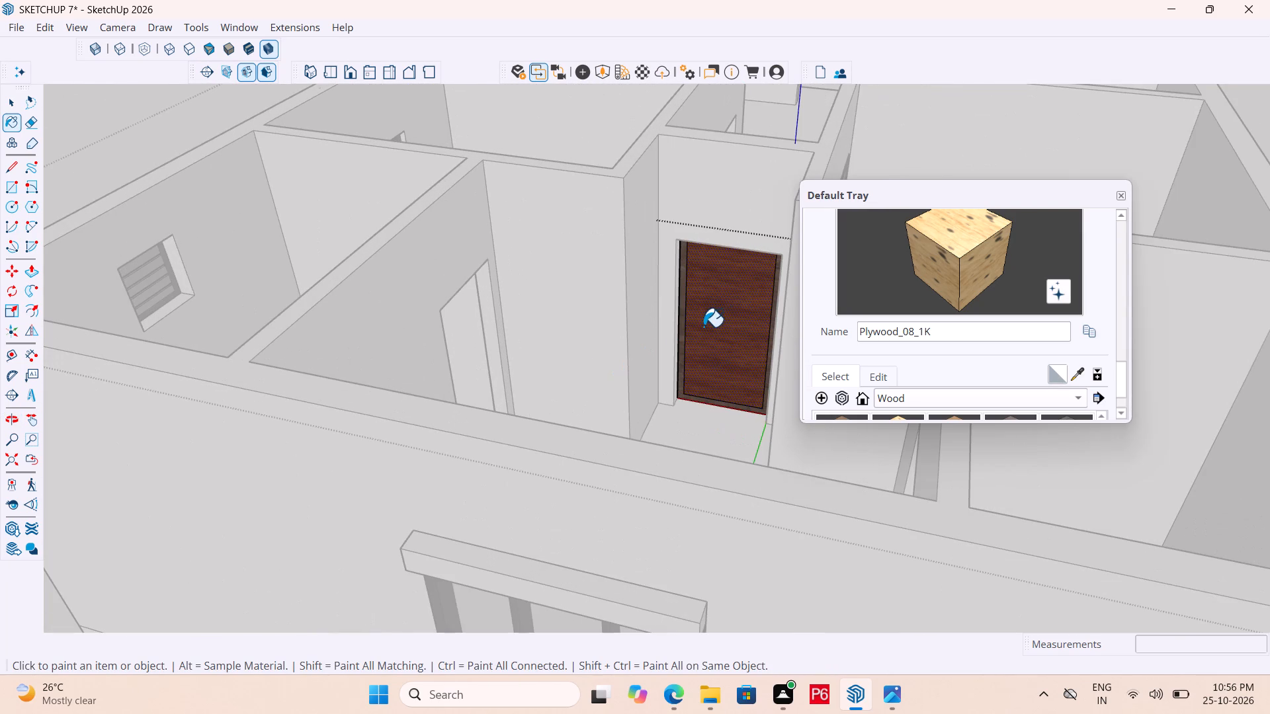
{"action": "left_click", "coordinate": [713, 324]}
{"action": "key", "text": "ctrl+s"}
{"action": "key", "text": "ctrl+s"}
{"action": "key", "text": "ctrl+s"}
{"action": "key", "text": "ctrl+s"}
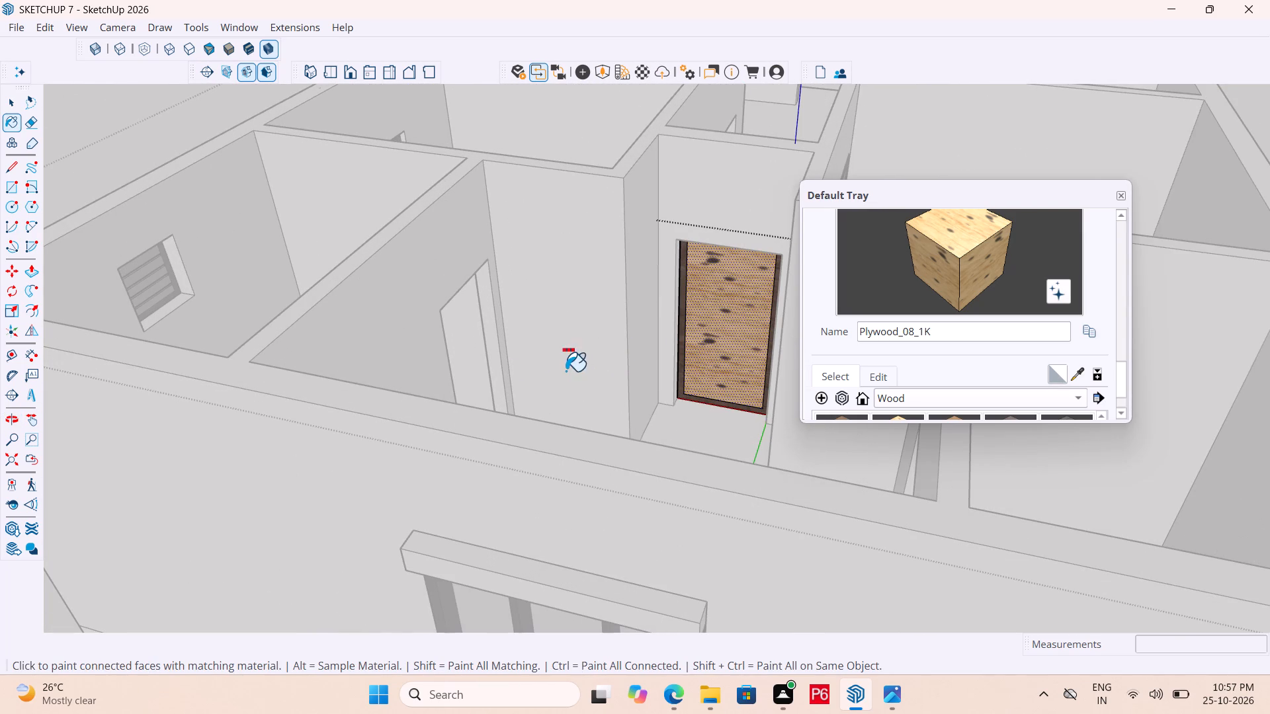
Return to the corridor side and close the corridor-end door's group.
{"action": "scroll", "coordinate": [452, 366], "scroll_direction": "down", "scroll_amount": 6}
{"action": "scroll", "coordinate": [377, 376], "scroll_direction": "down", "scroll_amount": 5}
{"action": "middle_click_drag", "start_coordinate": [331, 404], "coordinate": [1218, 459]}
{"action": "scroll", "coordinate": [410, 461], "scroll_direction": "down", "scroll_amount": 1}
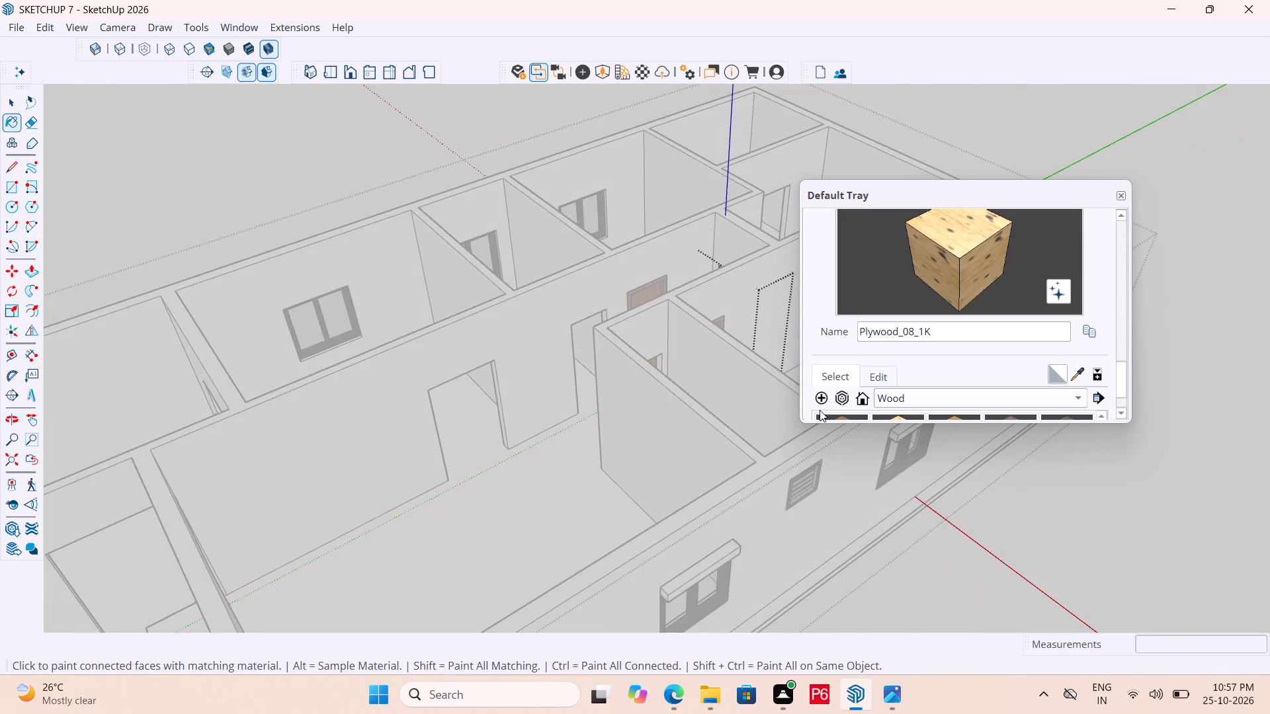
{"action": "middle_click_drag", "start_coordinate": [663, 415], "coordinate": [1011, 456]}
{"action": "scroll", "coordinate": [613, 275], "scroll_direction": "up", "scroll_amount": 5}
{"action": "key", "text": "space"}
{"action": "scroll", "coordinate": [538, 341], "scroll_direction": "down", "scroll_amount": 3}
{"action": "left_click", "coordinate": [1144, 163]}
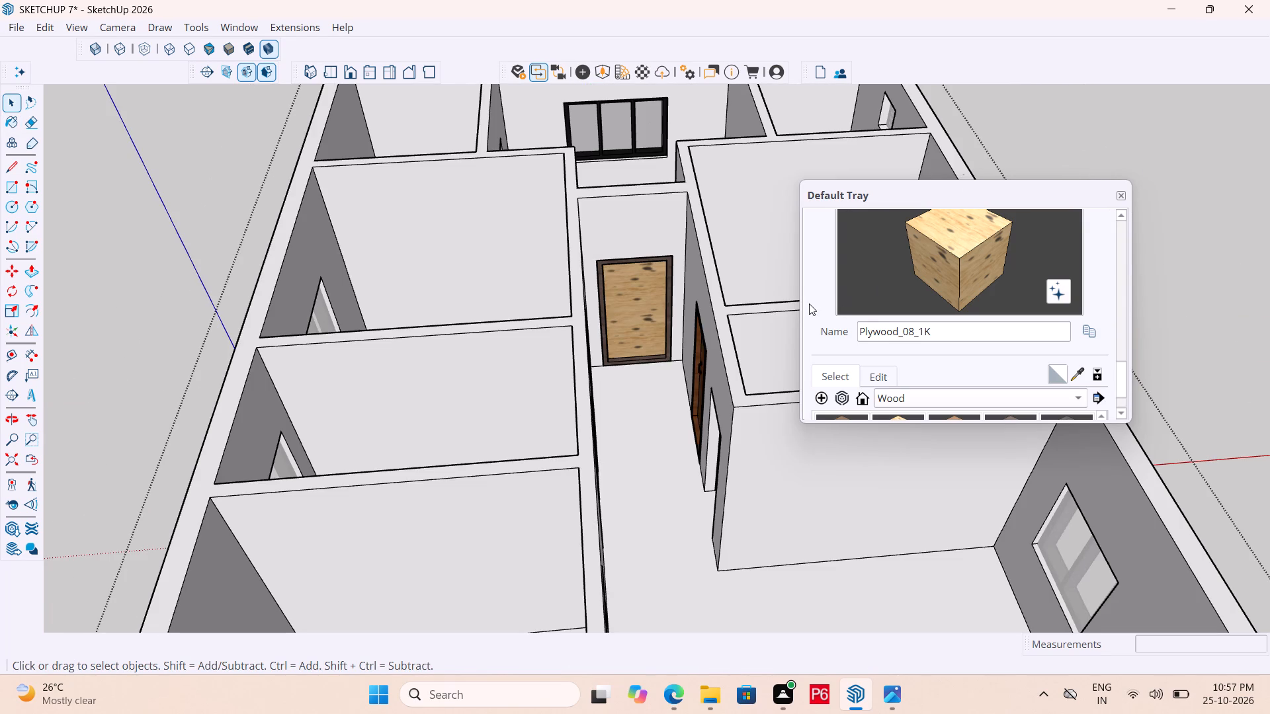
Save the model.
{"action": "key", "text": "ctrl+s"}
{"action": "key", "text": "ctrl+s"}
{"action": "key", "text": "ctrl+s"}
{"action": "key", "text": "ctrl+s"}
Examine the plywood-panelled corridor-end door against the neighbouring brown doors from above and from both sides of the walls.
{"action": "scroll", "coordinate": [650, 287], "scroll_direction": "up", "scroll_amount": 9}
{"action": "scroll", "coordinate": [569, 277], "scroll_direction": "up", "scroll_amount": 5}
{"action": "middle_click_drag", "start_coordinate": [663, 272], "coordinate": [583, 259]}
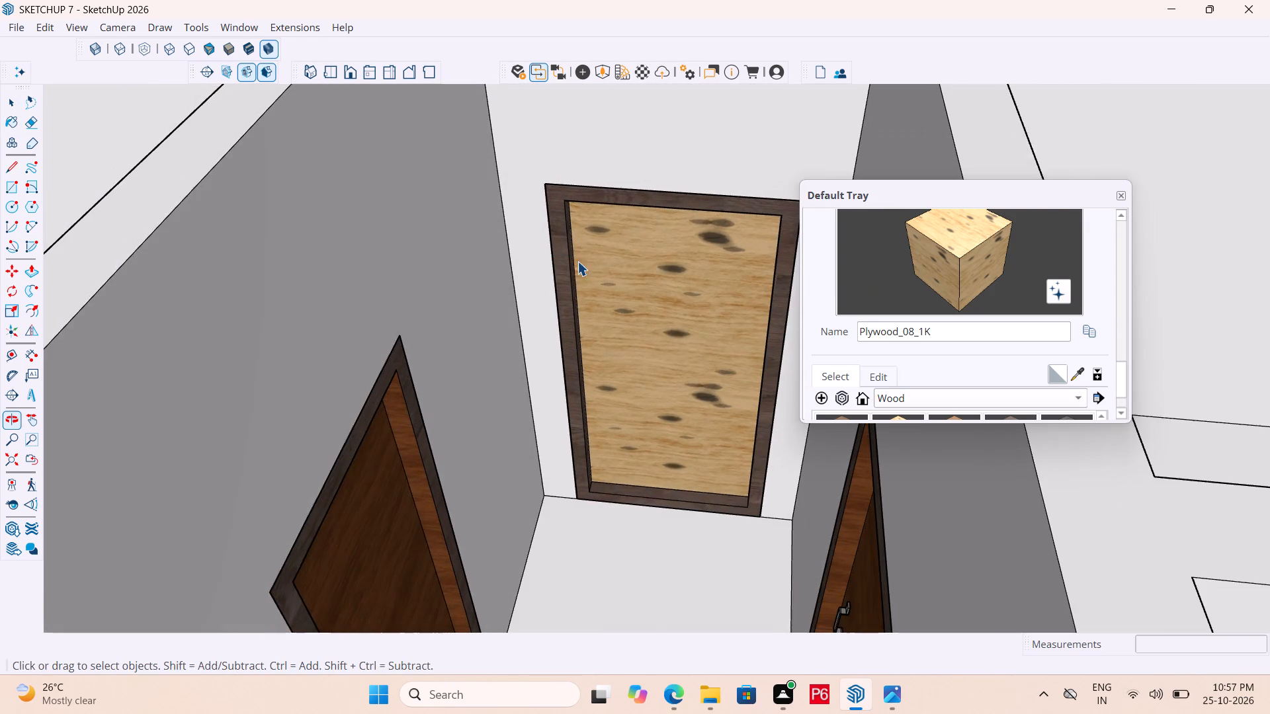
{"action": "scroll", "coordinate": [652, 261], "scroll_direction": "up", "scroll_amount": 6}
{"action": "scroll", "coordinate": [454, 272], "scroll_direction": "down", "scroll_amount": 10}
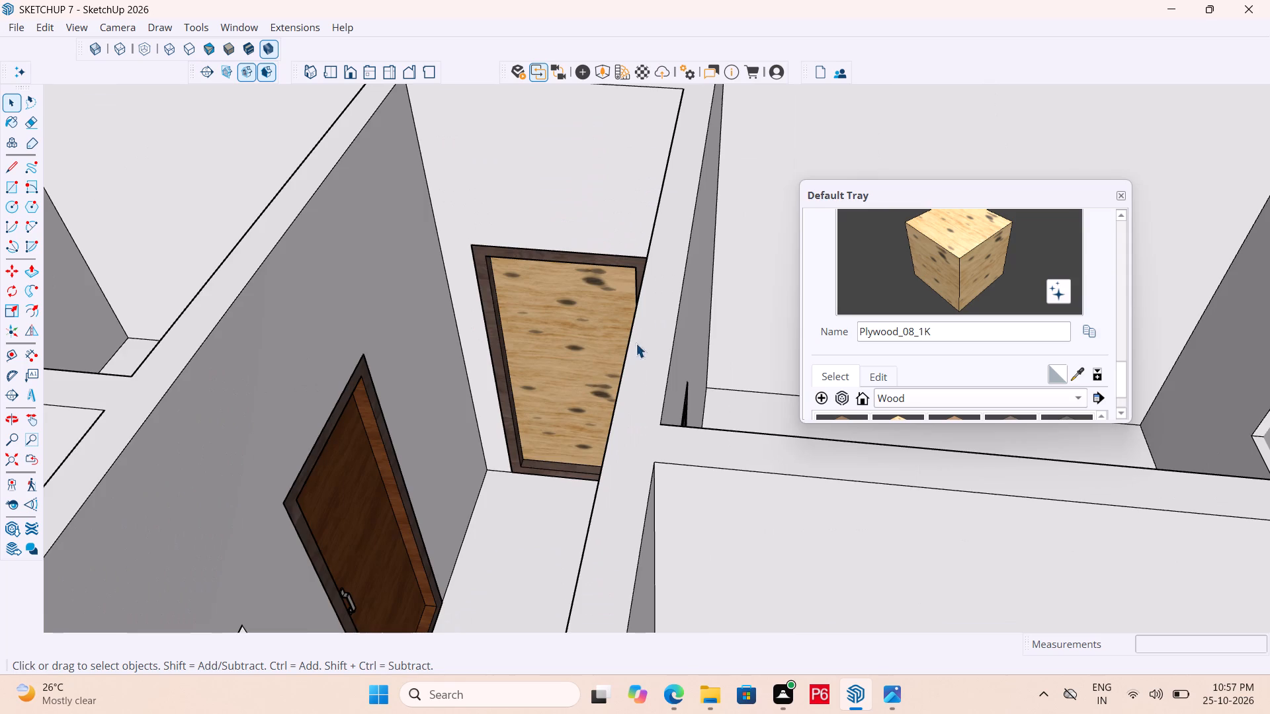
{"action": "scroll", "coordinate": [646, 343], "scroll_direction": "down", "scroll_amount": 6}
{"action": "middle_click_drag", "start_coordinate": [646, 346], "coordinate": [434, 338]}
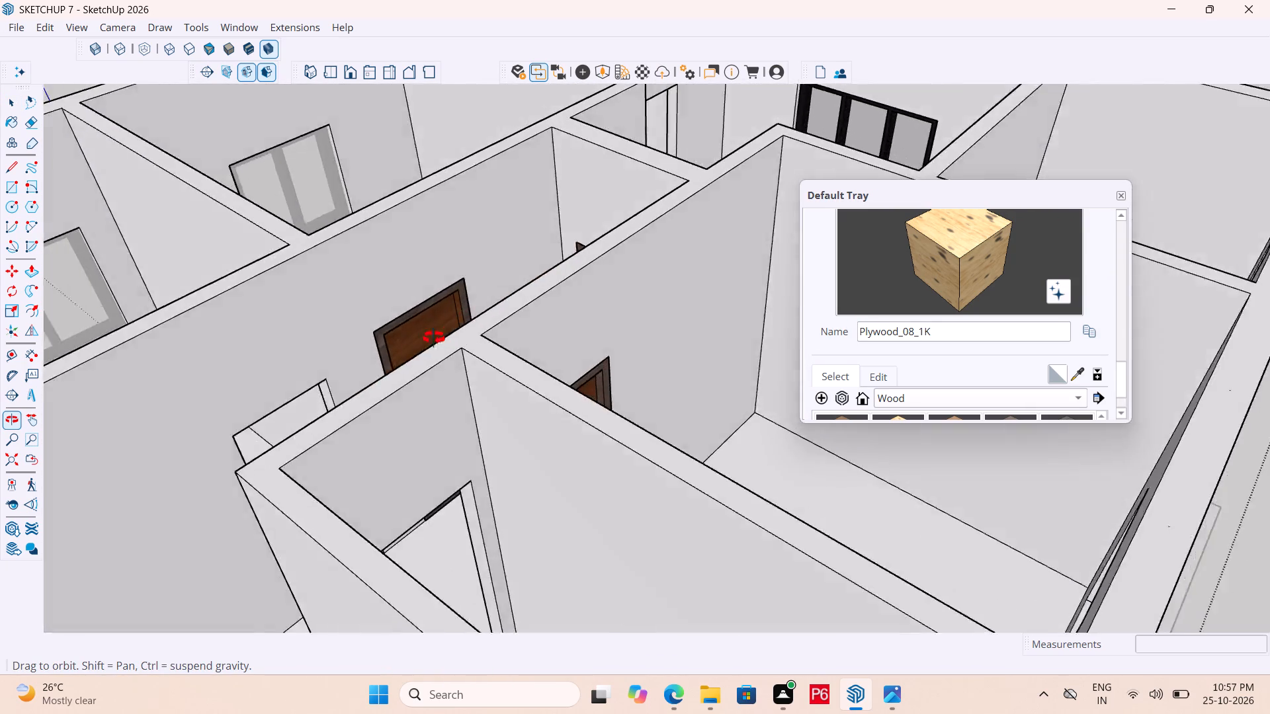
{"action": "middle_click_drag", "start_coordinate": [434, 338], "coordinate": [986, 333]}
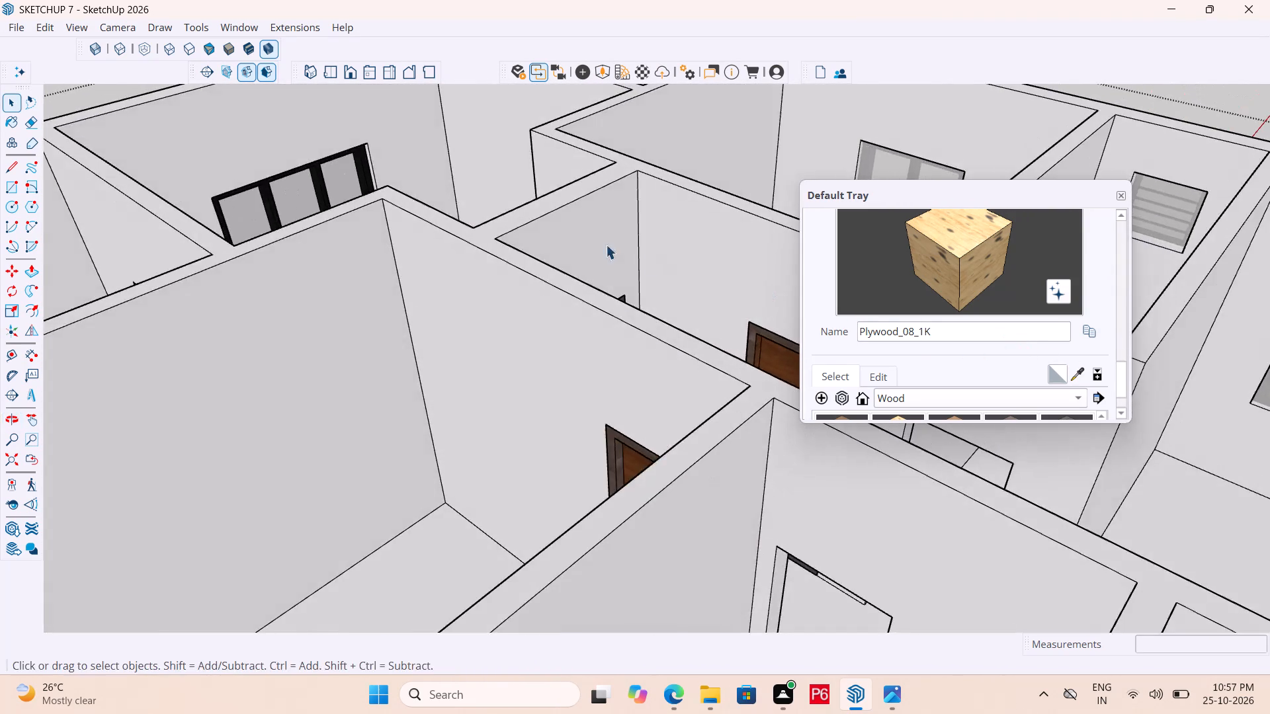
{"action": "scroll", "coordinate": [681, 272], "scroll_direction": "down", "scroll_amount": 5}
{"action": "middle_click_drag", "start_coordinate": [673, 374], "coordinate": [255, 388]}
{"action": "middle_click_drag", "start_coordinate": [720, 416], "coordinate": [370, 435]}
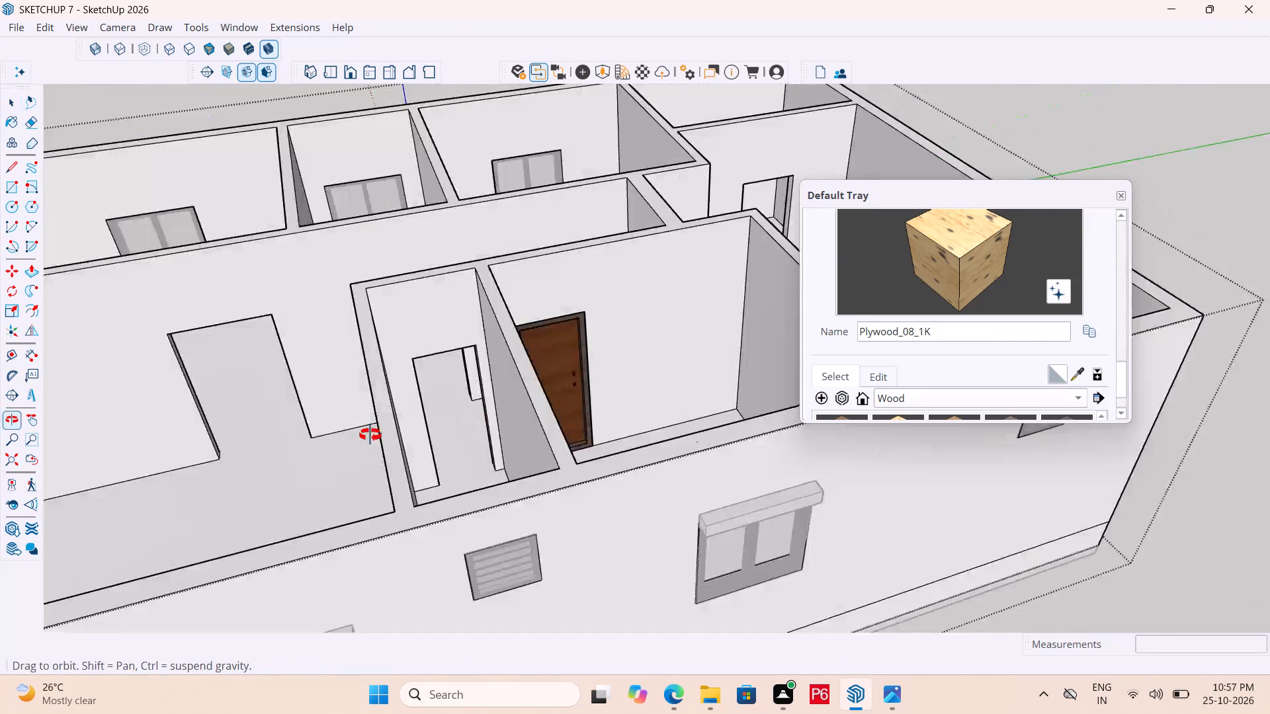
{"action": "middle_click_drag", "start_coordinate": [370, 435], "coordinate": [938, 459]}
{"action": "scroll", "coordinate": [604, 348], "scroll_direction": "up", "scroll_amount": 5}
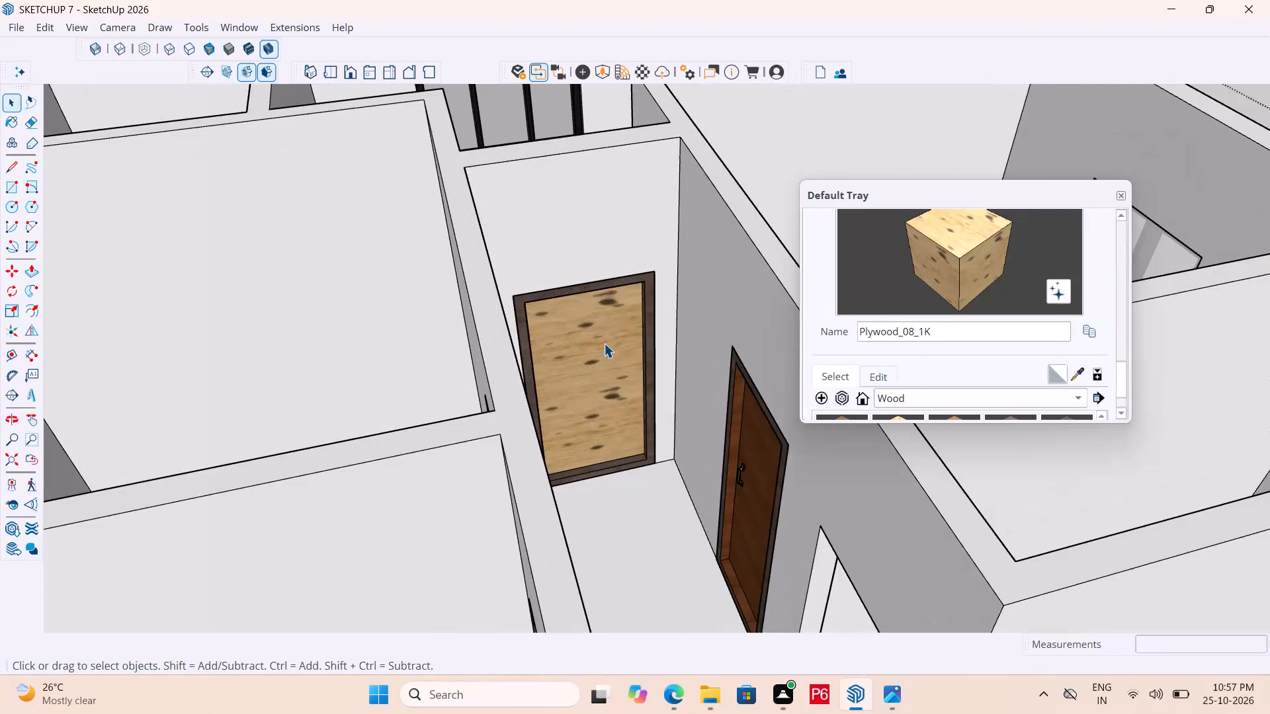
{"action": "middle_click_drag", "start_coordinate": [390, 355], "coordinate": [308, 391]}
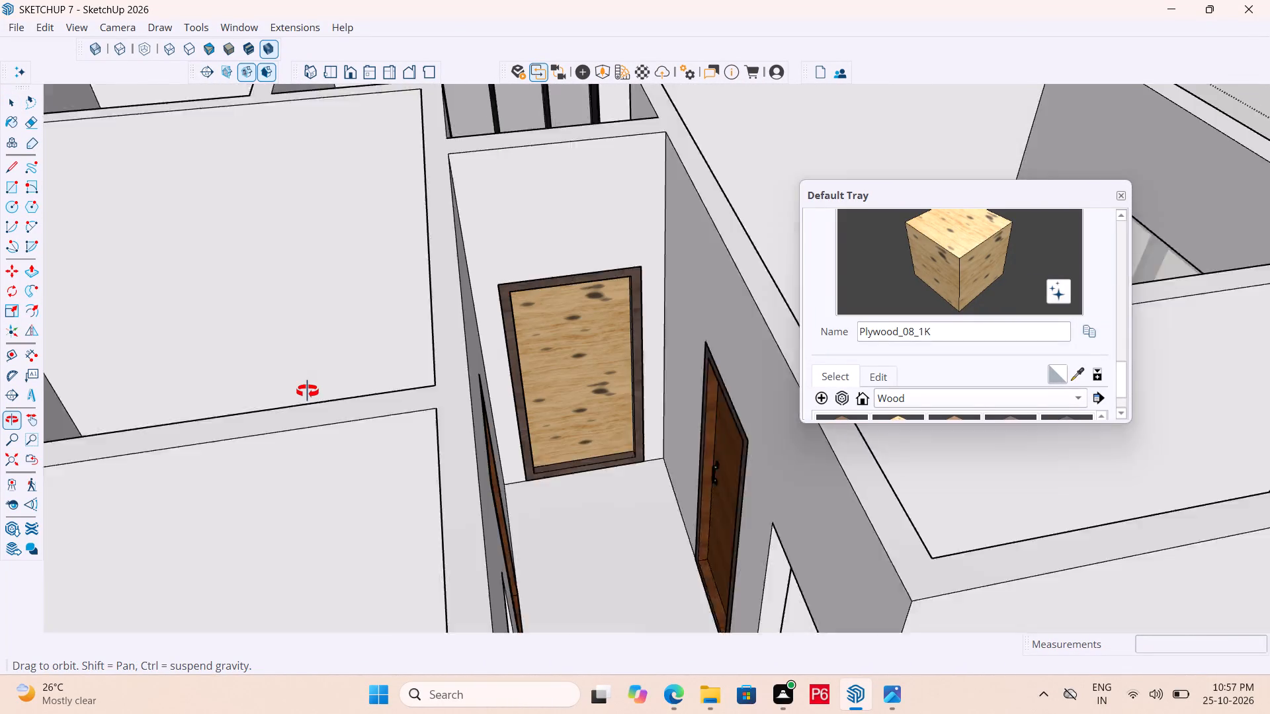
{"action": "middle_click_drag", "start_coordinate": [308, 391], "coordinate": [357, 407]}
{"action": "middle_click_drag", "start_coordinate": [581, 371], "coordinate": [526, 393]}
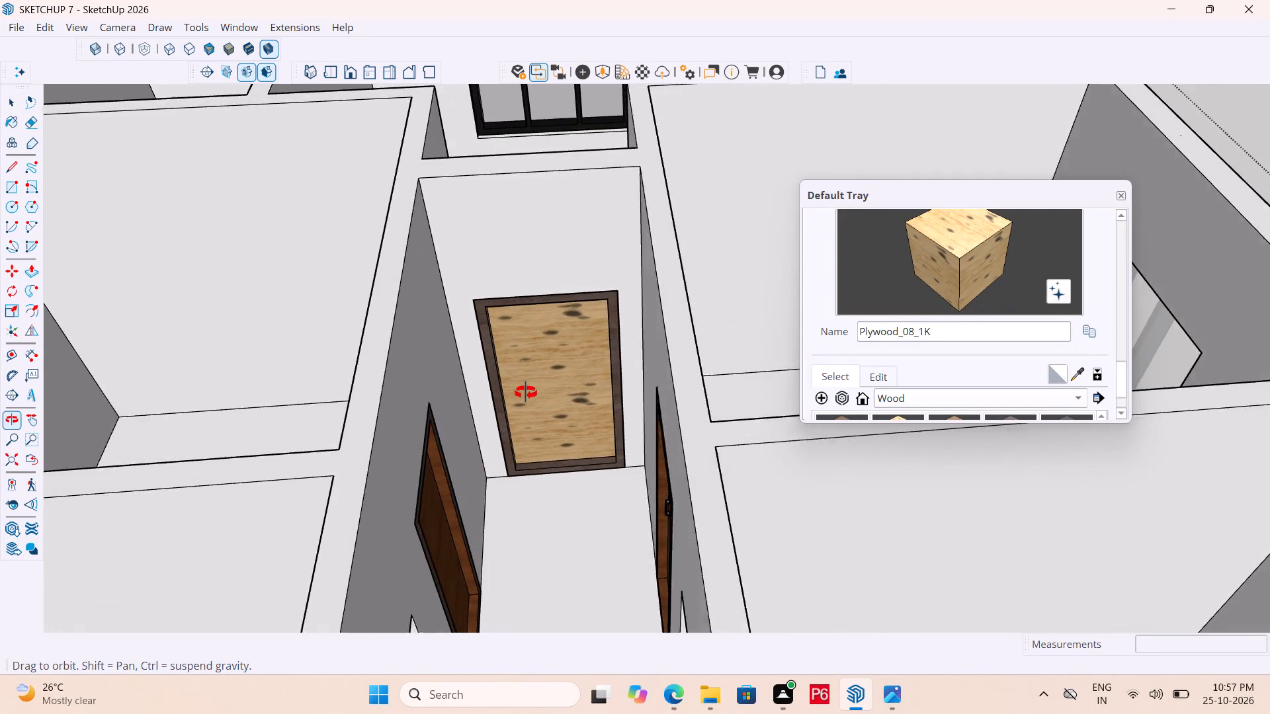
{"action": "middle_click_drag", "start_coordinate": [526, 393], "coordinate": [542, 377]}
Inside the corridor-end door's group, try Wood_Planks_01_1K on the panel's corridor-side face and repaint it with Plywood_01_1K.
{"action": "scroll", "coordinate": [934, 361], "scroll_direction": "down", "scroll_amount": 2}
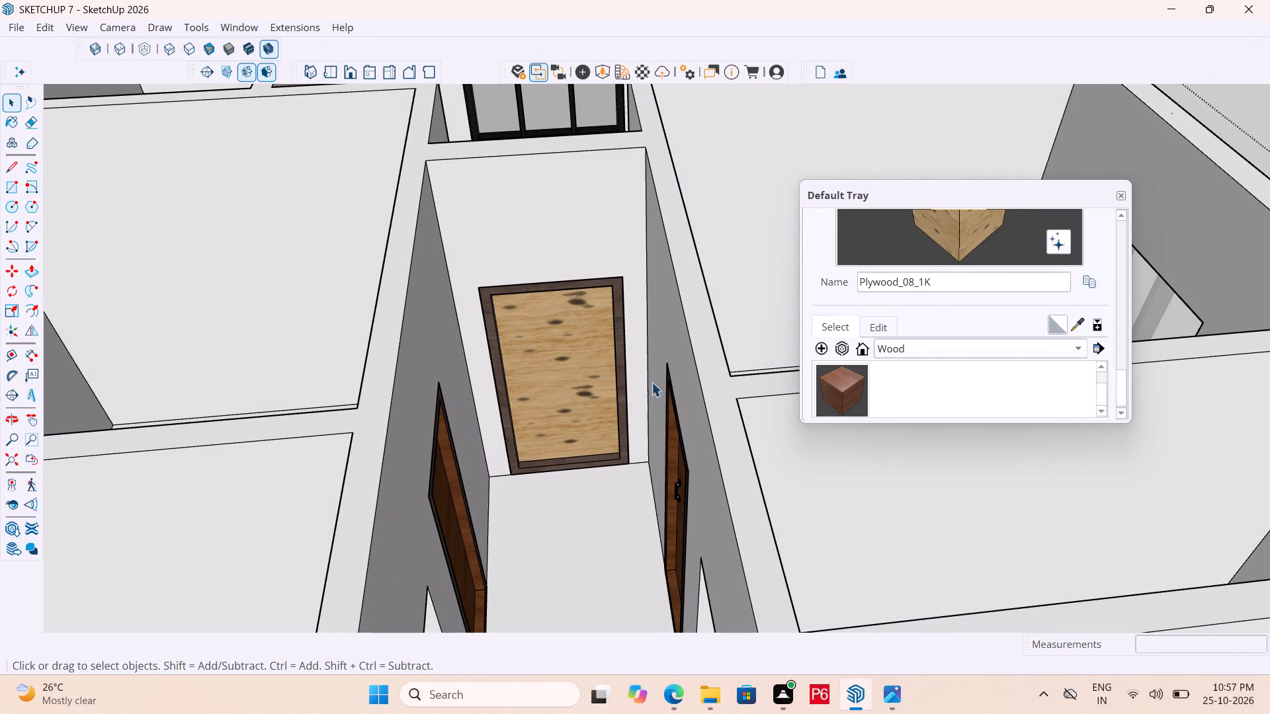
{"action": "left_click", "coordinate": [595, 369]}
{"action": "double_click", "coordinate": [589, 369]}
{"action": "left_click", "coordinate": [589, 359]}
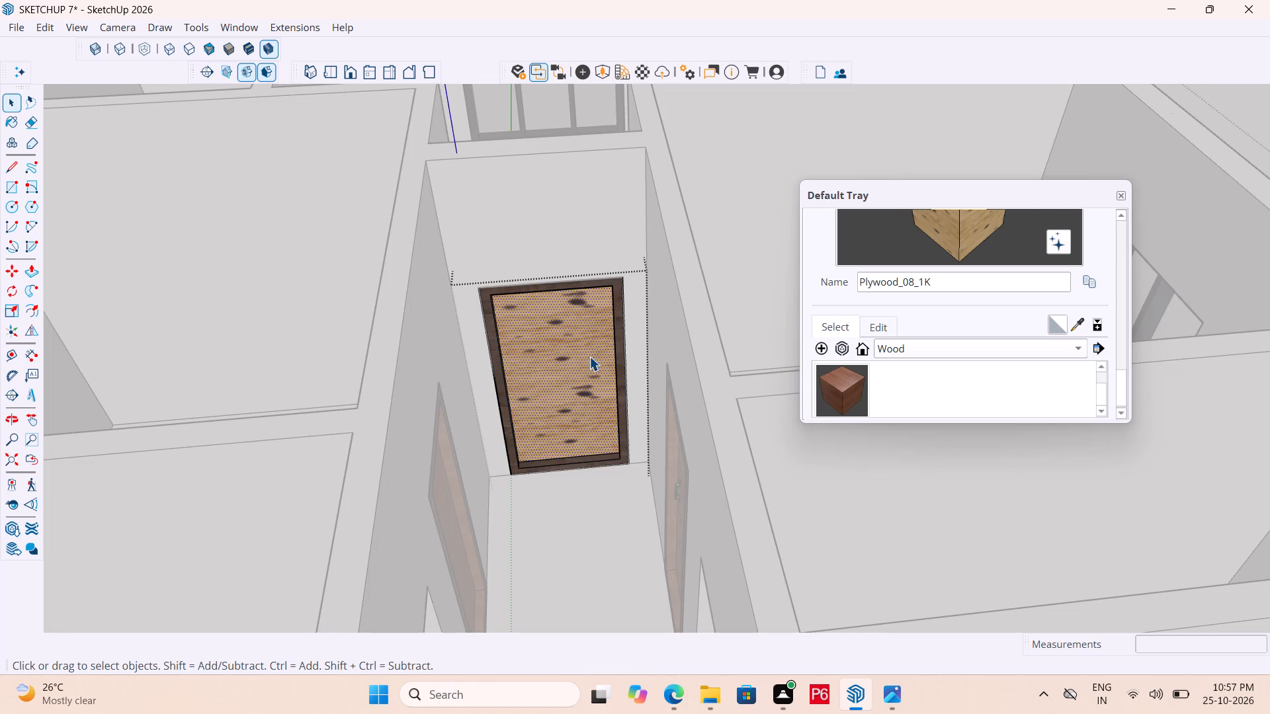
{"action": "scroll", "coordinate": [937, 380], "scroll_direction": "down", "scroll_amount": 1}
{"action": "scroll", "coordinate": [942, 381], "scroll_direction": "up", "scroll_amount": 1}
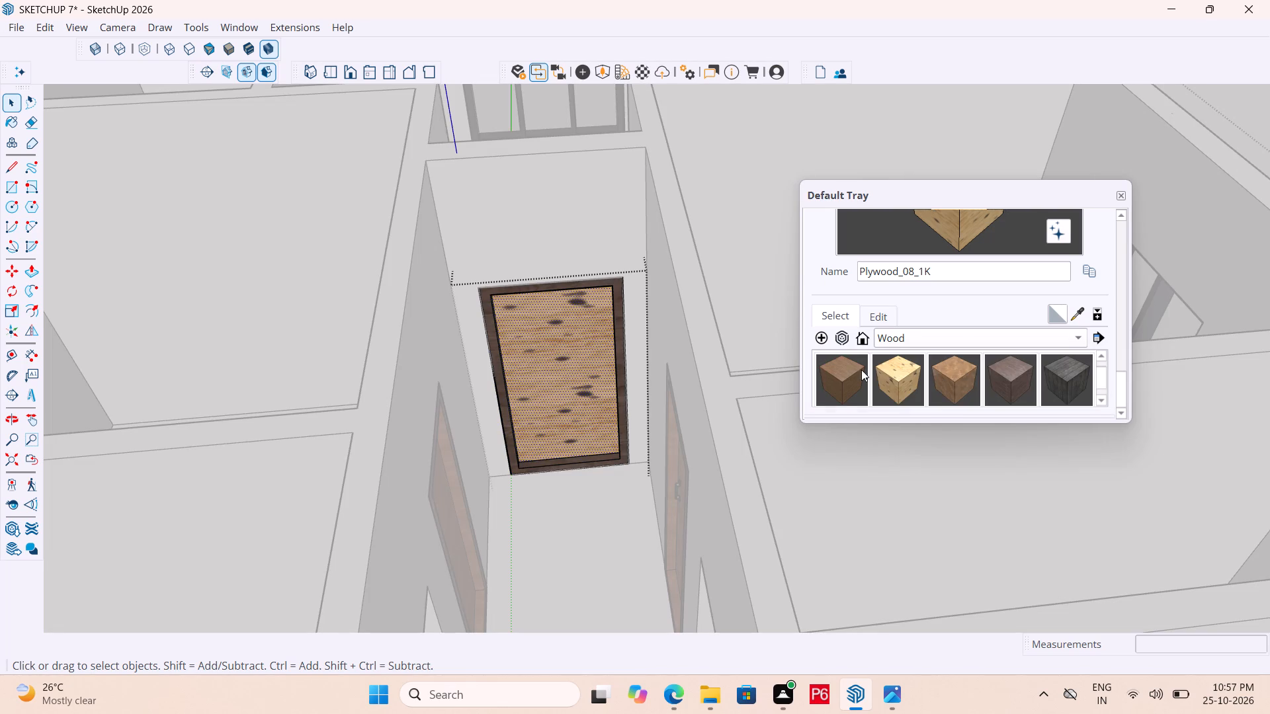
{"action": "left_click", "coordinate": [1068, 377]}
{"action": "left_click", "coordinate": [560, 341]}
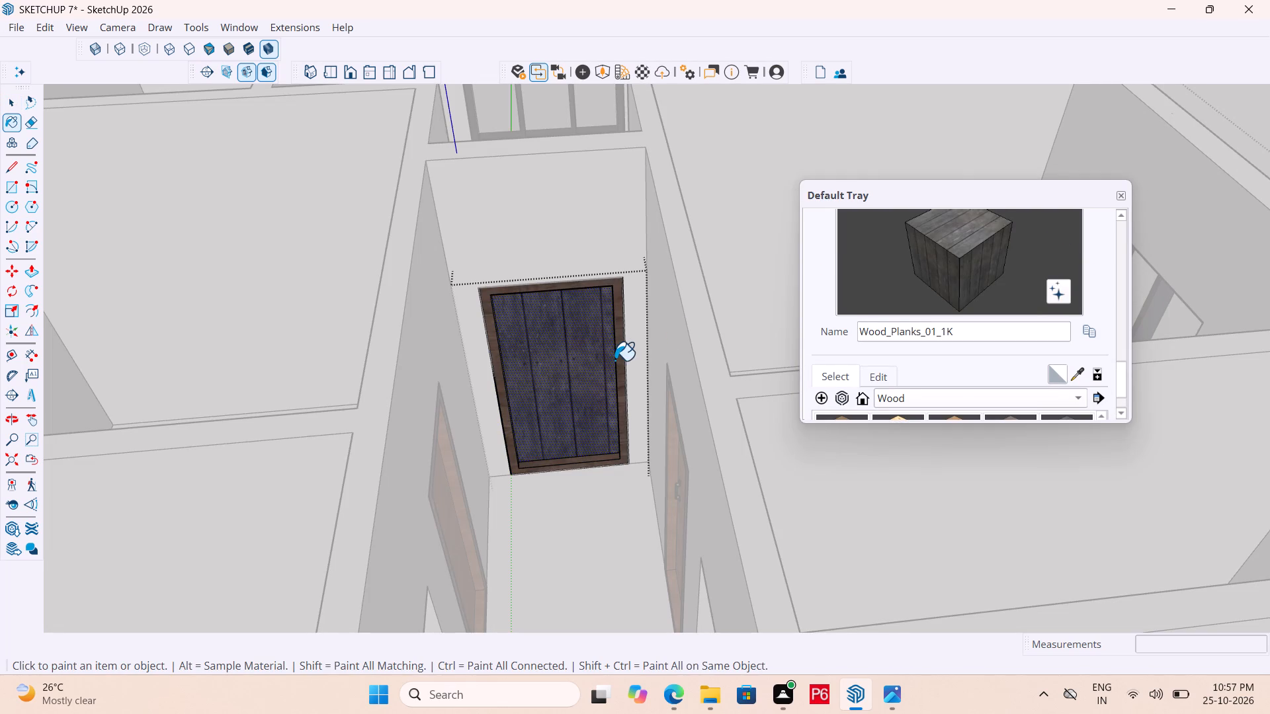
{"action": "scroll", "coordinate": [949, 383], "scroll_direction": "down", "scroll_amount": 1}
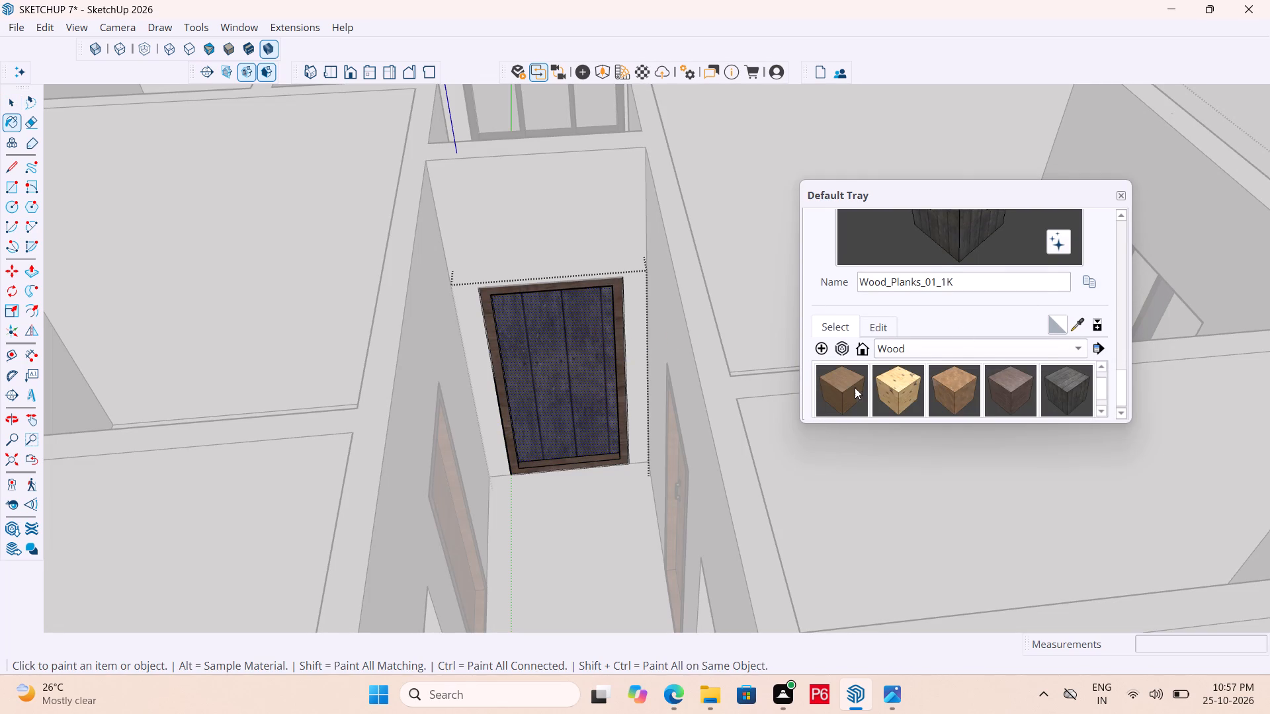
{"action": "left_click", "coordinate": [854, 387]}
{"action": "left_click", "coordinate": [561, 376]}
Paint the door panel's opposite face with Plywood_01_1K and save the model.
{"action": "scroll", "coordinate": [629, 350], "scroll_direction": "down", "scroll_amount": 6}
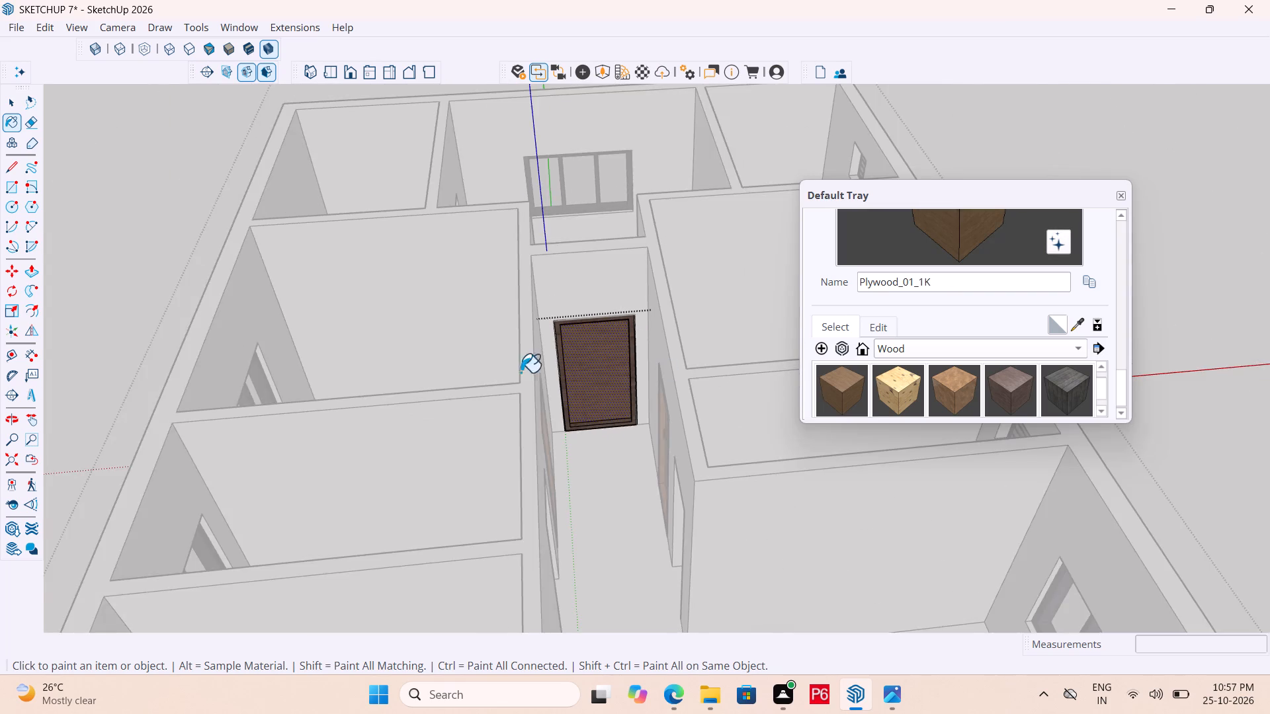
{"action": "middle_click_drag", "start_coordinate": [421, 354], "coordinate": [1268, 388]}
{"action": "scroll", "coordinate": [607, 393], "scroll_direction": "up", "scroll_amount": 4}
{"action": "left_click", "coordinate": [701, 407]}
{"action": "middle_click_drag", "start_coordinate": [807, 432], "coordinate": [786, 432]}
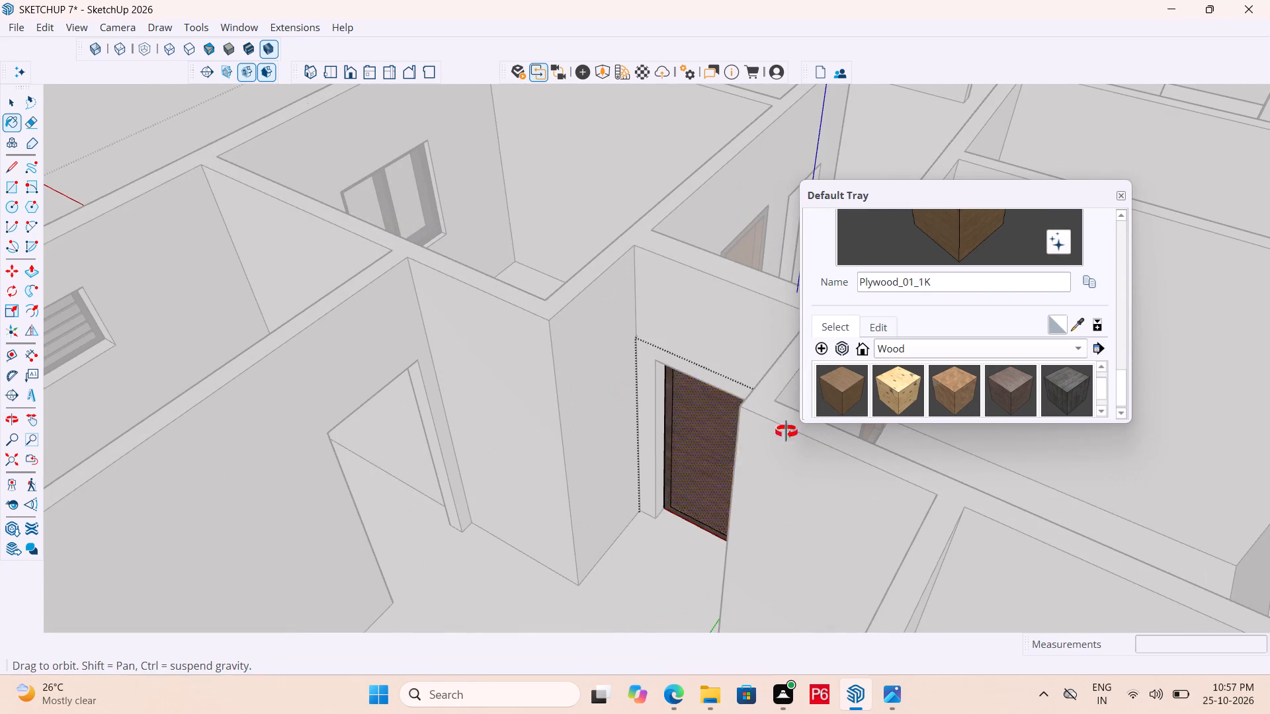
{"action": "middle_click_drag", "start_coordinate": [786, 432], "coordinate": [471, 410]}
{"action": "key", "text": "ctrl+s"}
{"action": "key", "text": "ctrl+s"}
{"action": "key", "text": "ctrl+s"}
{"action": "key", "text": "ctrl+s"}
{"action": "key", "text": "ctrl+s"}
{"action": "key", "text": "ctrl+s"}
{"action": "key", "text": "ctrl+s"}
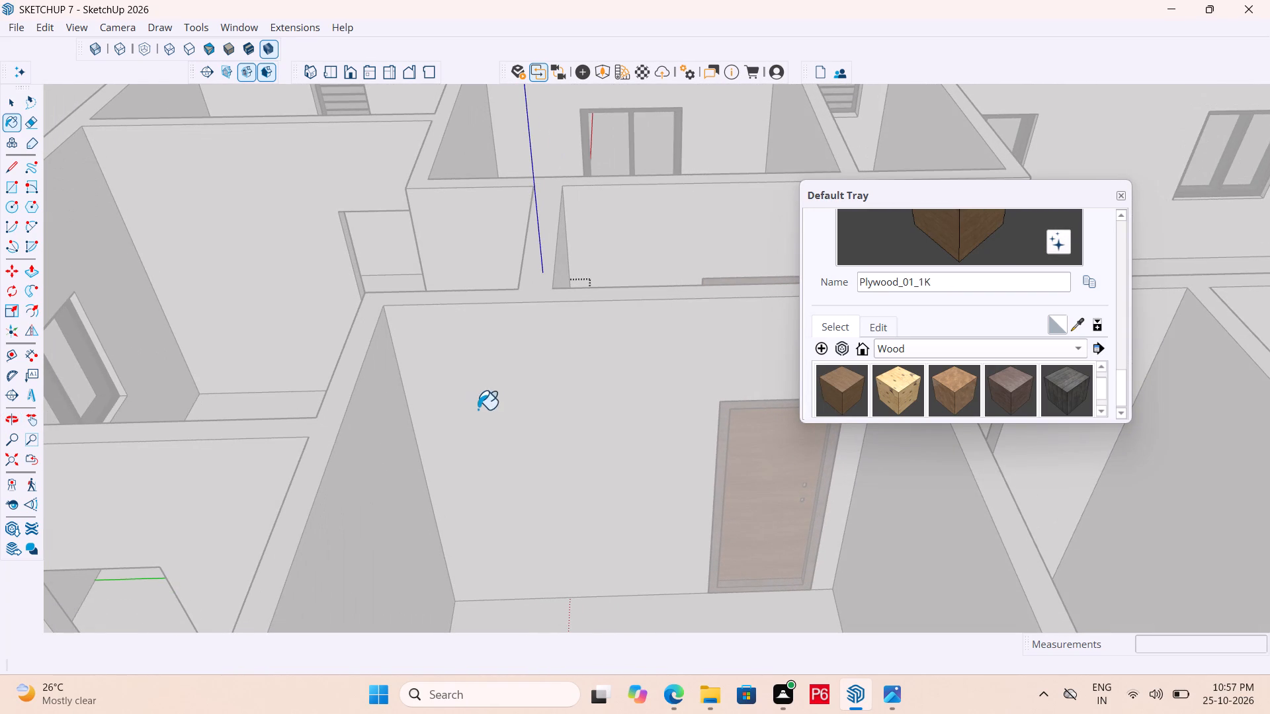
Examine the repainted corridor-end door from both sides and along the corridor, saving the model again.
{"action": "scroll", "coordinate": [628, 418], "scroll_direction": "down", "scroll_amount": 7}
{"action": "scroll", "coordinate": [497, 451], "scroll_direction": "down", "scroll_amount": 6}
{"action": "scroll", "coordinate": [440, 450], "scroll_direction": "down", "scroll_amount": 6}
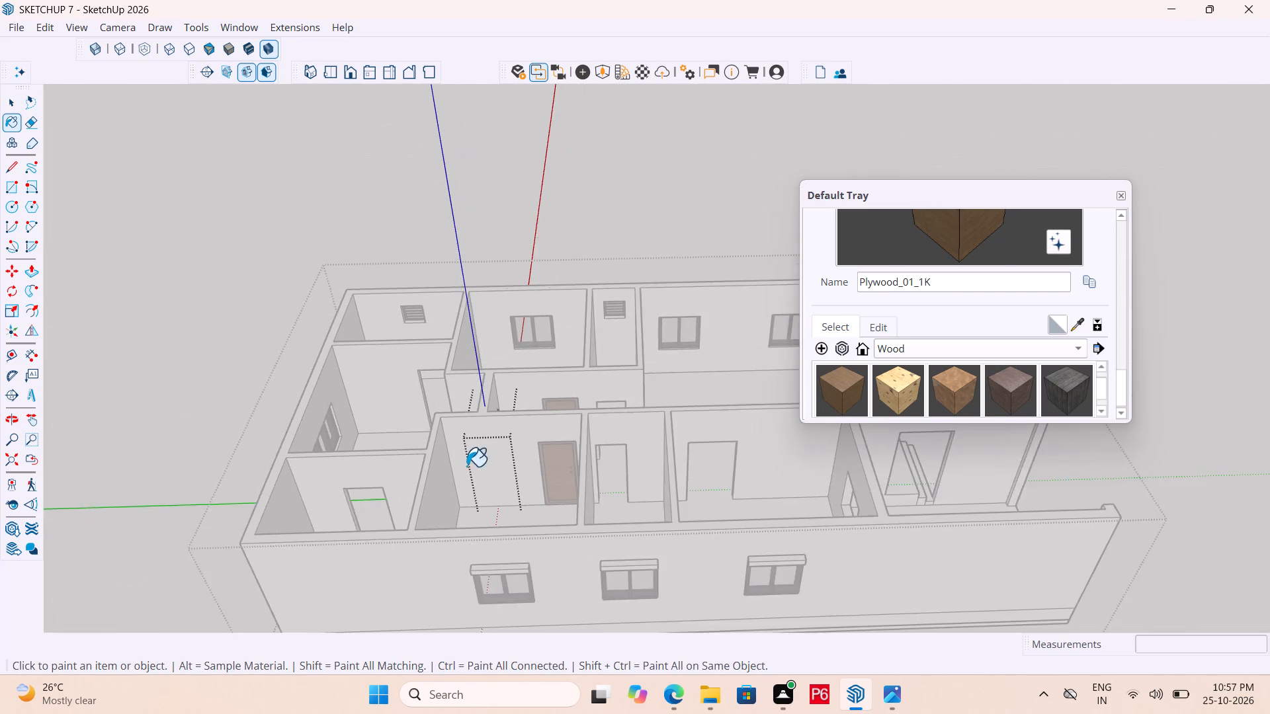
{"action": "middle_click_drag", "start_coordinate": [433, 473], "coordinate": [884, 494]}
{"action": "scroll", "coordinate": [722, 559], "scroll_direction": "up", "scroll_amount": 6}
{"action": "middle_click_drag", "start_coordinate": [676, 552], "coordinate": [755, 490]}
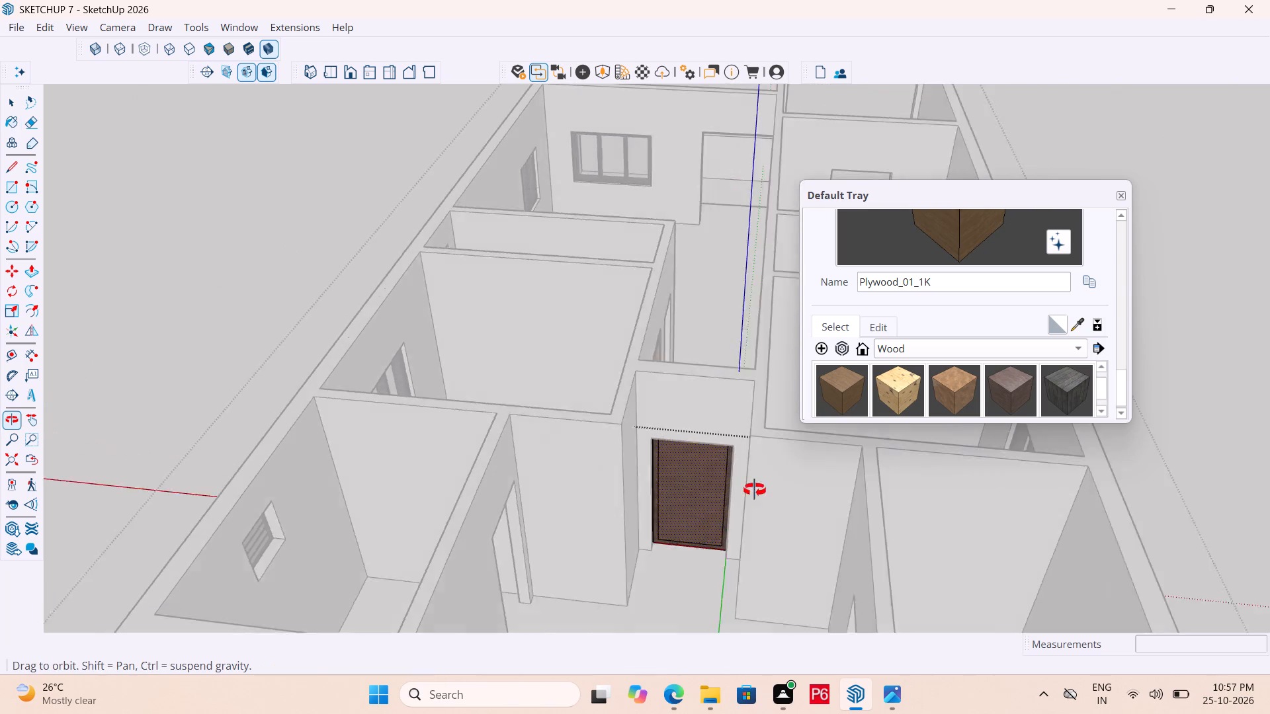
{"action": "middle_click_drag", "start_coordinate": [755, 490], "coordinate": [663, 487]}
{"action": "scroll", "coordinate": [612, 478], "scroll_direction": "up", "scroll_amount": 5}
{"action": "middle_click_drag", "start_coordinate": [645, 437], "coordinate": [437, 487]}
{"action": "scroll", "coordinate": [595, 485], "scroll_direction": "up", "scroll_amount": 1}
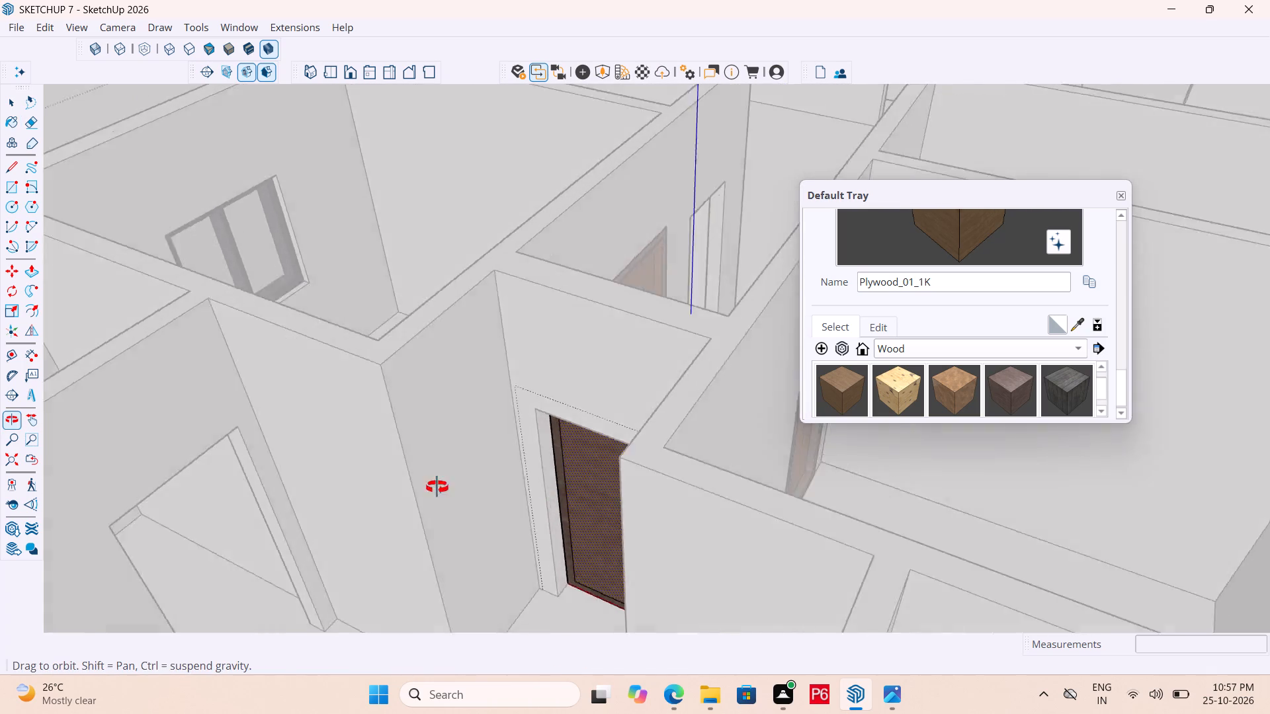
{"action": "middle_click_drag", "start_coordinate": [437, 487], "coordinate": [198, 489]}
{"action": "middle_click_drag", "start_coordinate": [726, 488], "coordinate": [160, 560]}
{"action": "scroll", "coordinate": [623, 613], "scroll_direction": "down", "scroll_amount": 6}
{"action": "scroll", "coordinate": [790, 413], "scroll_direction": "down", "scroll_amount": 7}
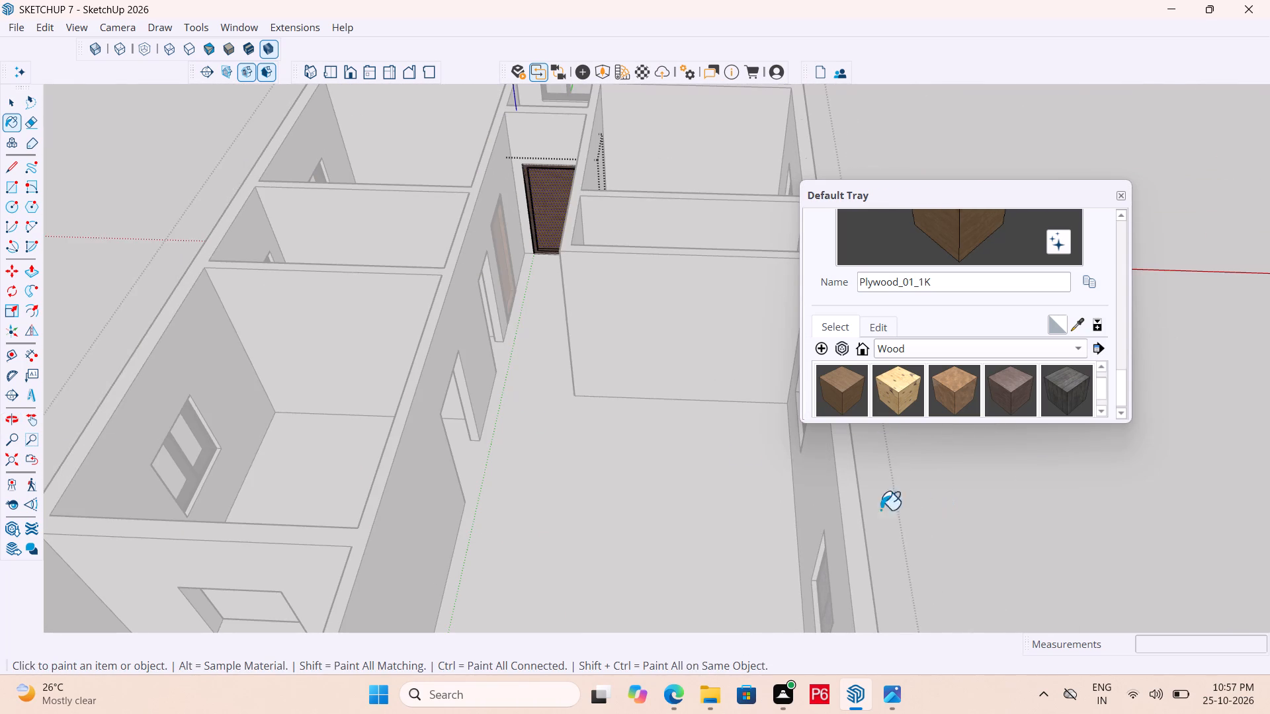
{"action": "key", "text": "ctrl+s"}
{"action": "key", "text": "ctrl+s"}
{"action": "key", "text": "ctrl+s"}
{"action": "key", "text": "ctrl+s"}
{"action": "scroll", "coordinate": [492, 212], "scroll_direction": "up", "scroll_amount": 6, "text": "ctrl"}
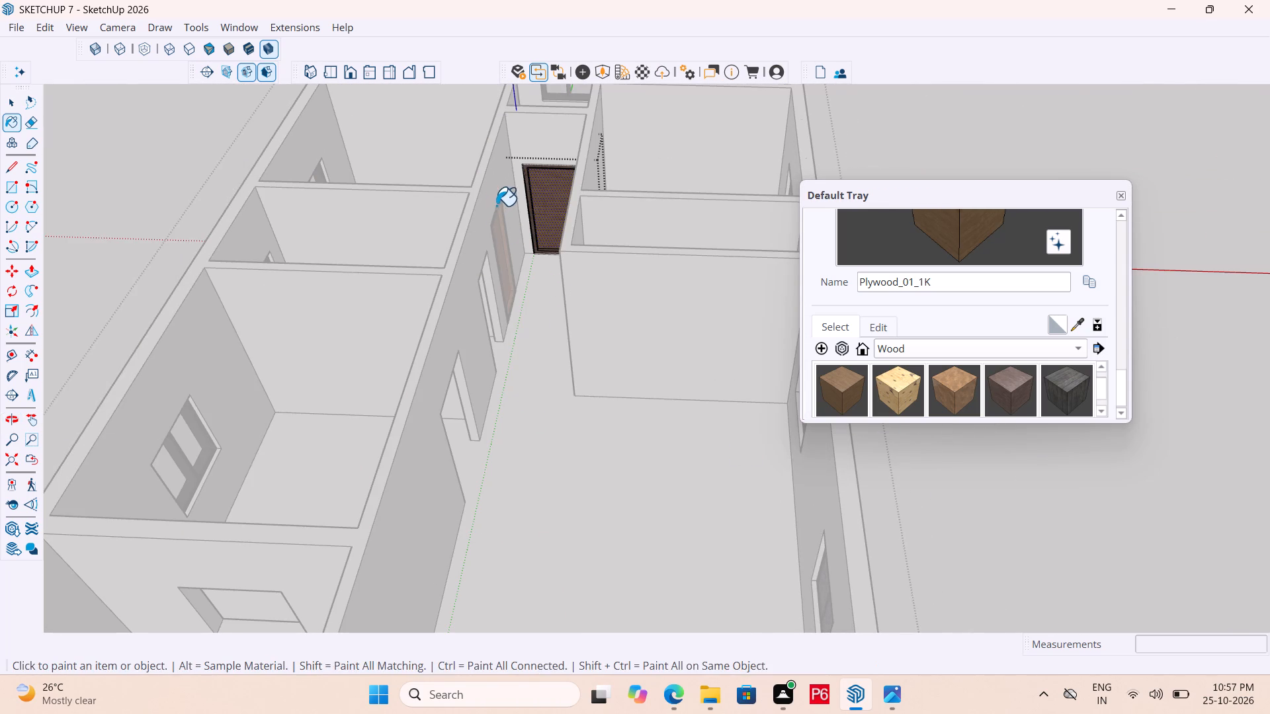
{"action": "scroll", "coordinate": [516, 185], "scroll_direction": "up", "scroll_amount": 6}
{"action": "scroll", "coordinate": [573, 307], "scroll_direction": "down", "scroll_amount": 3}
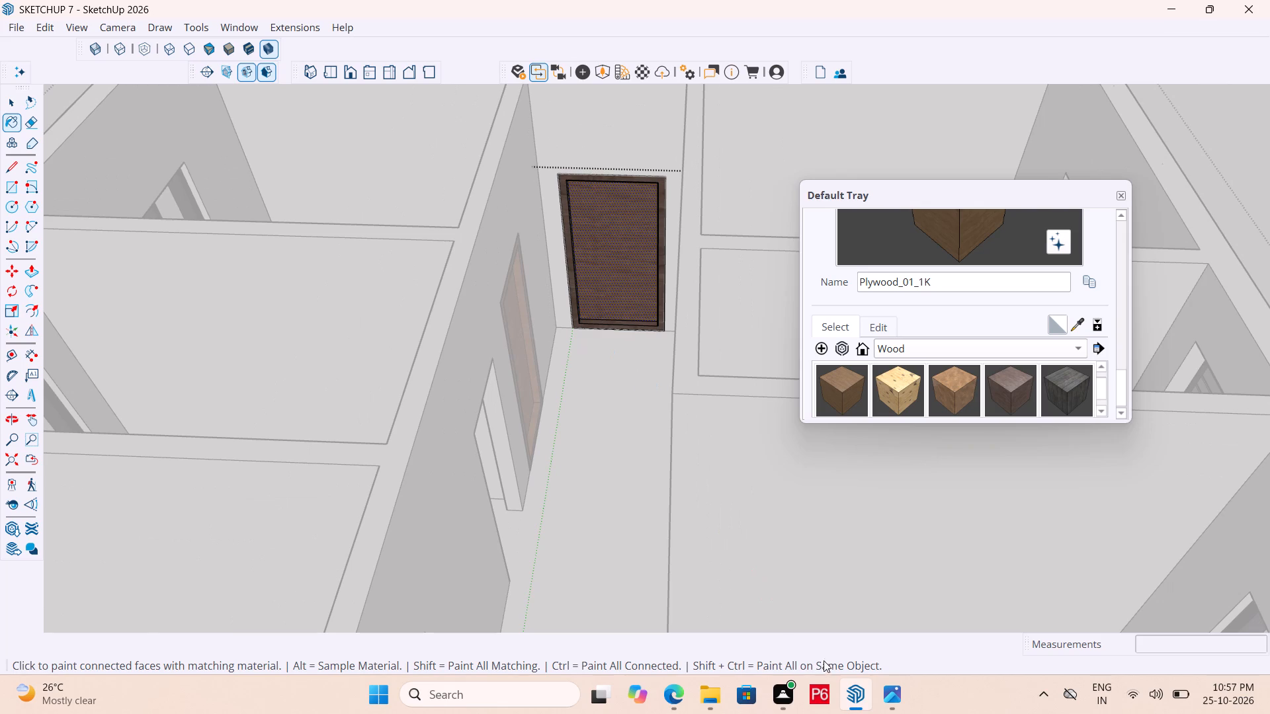